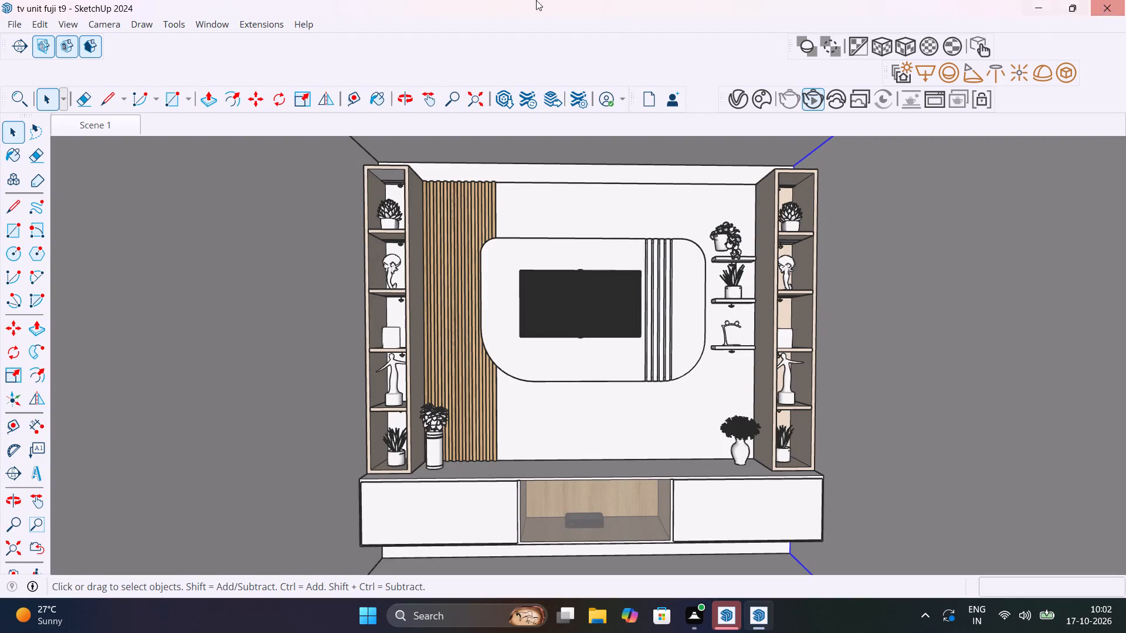
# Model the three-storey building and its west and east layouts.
# Create a new empty model.
pyautogui.click(12, 26)
pyautogui.click(32, 43)
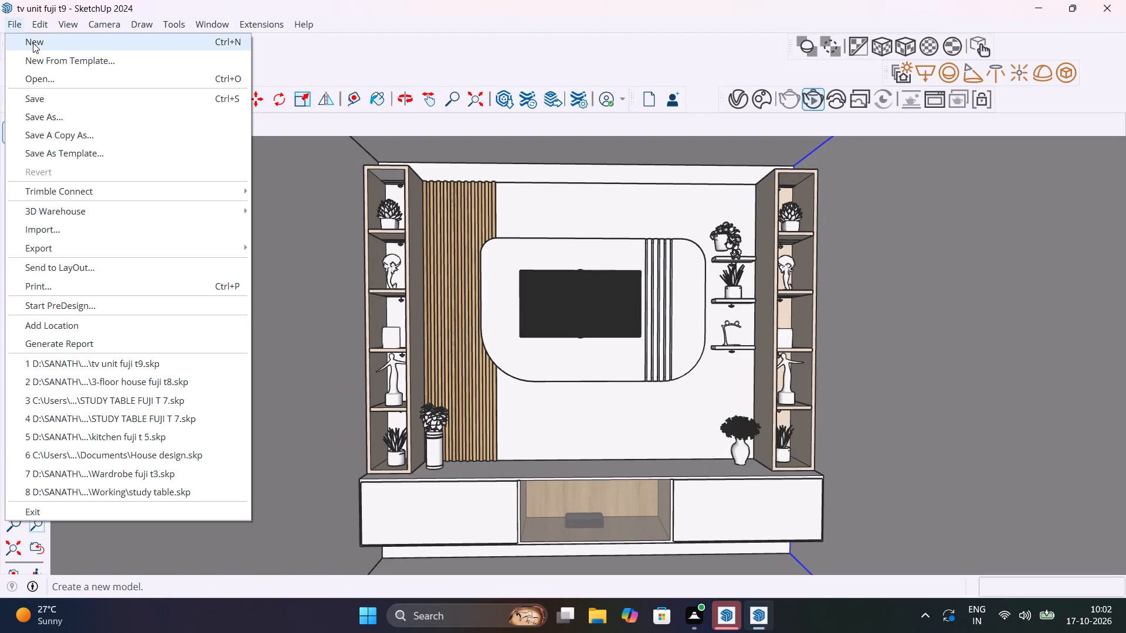
# Import the recent drawing file EXTERIOR2(FOR STUDENTS) from Downloads into the model.
pyautogui.click(17, 23)
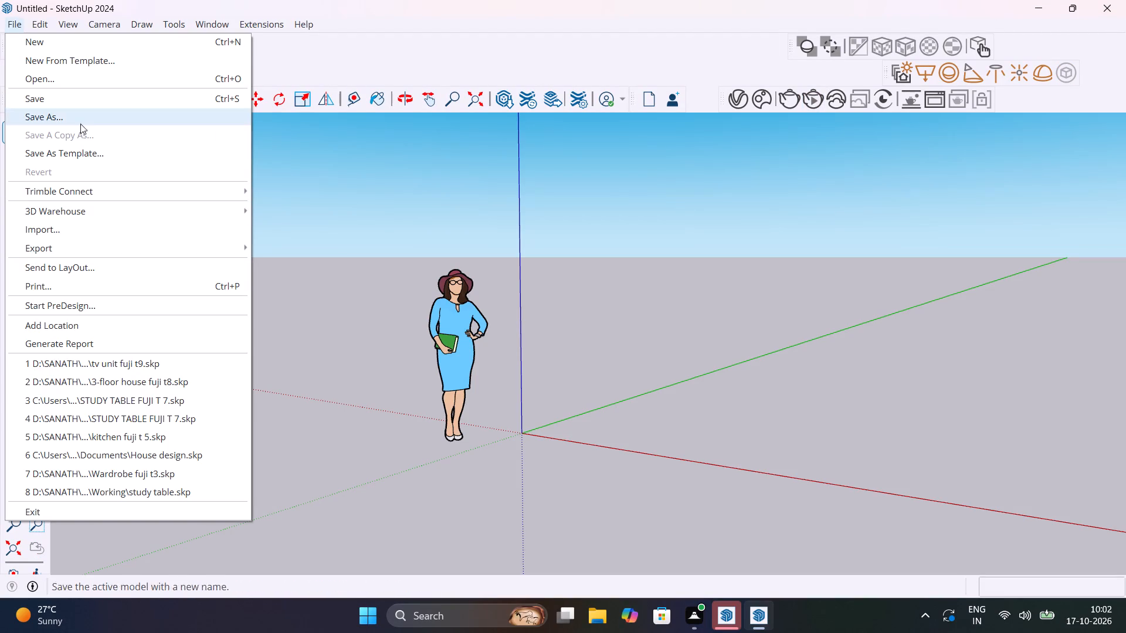
pyautogui.click(60, 234)
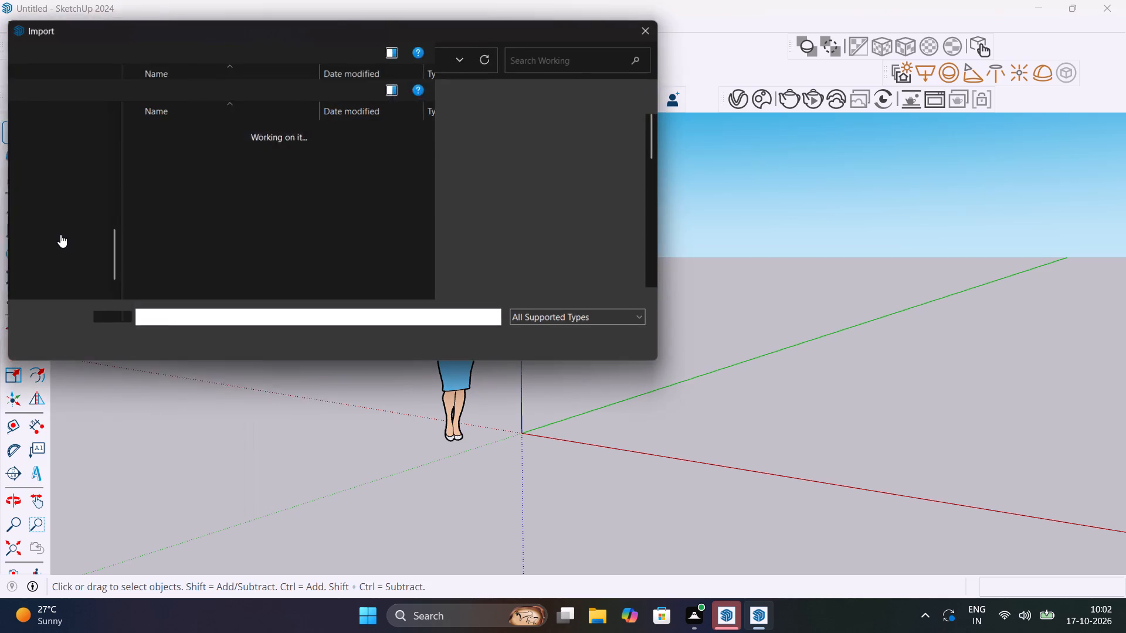
pyautogui.scroll(5, 63, 159)
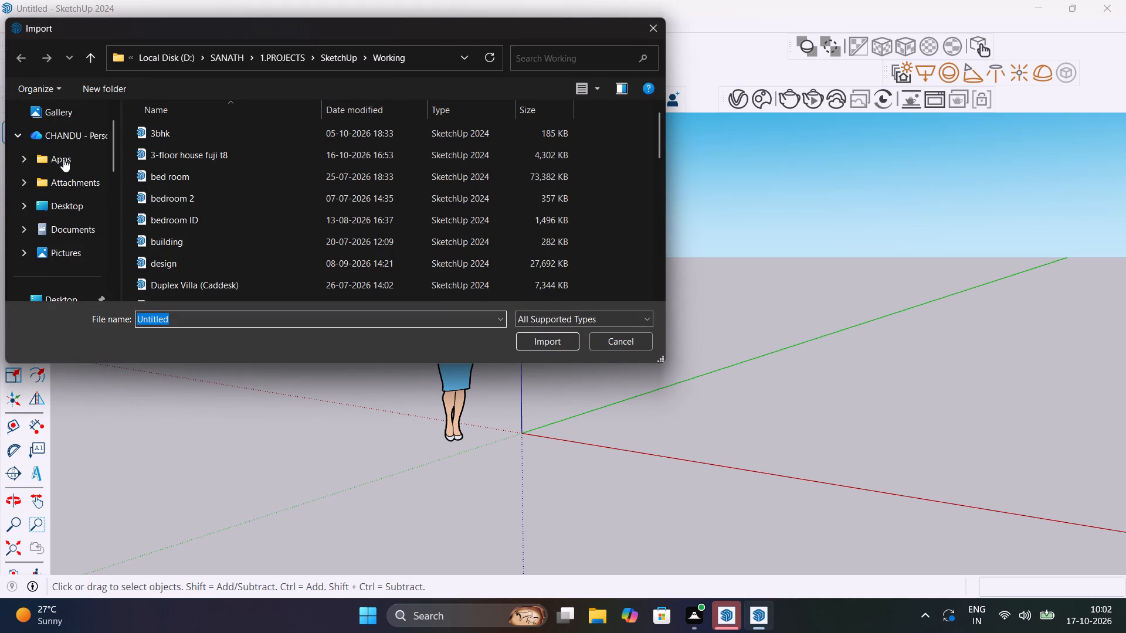
pyautogui.scroll(7, 63, 159)
pyautogui.click(72, 125)
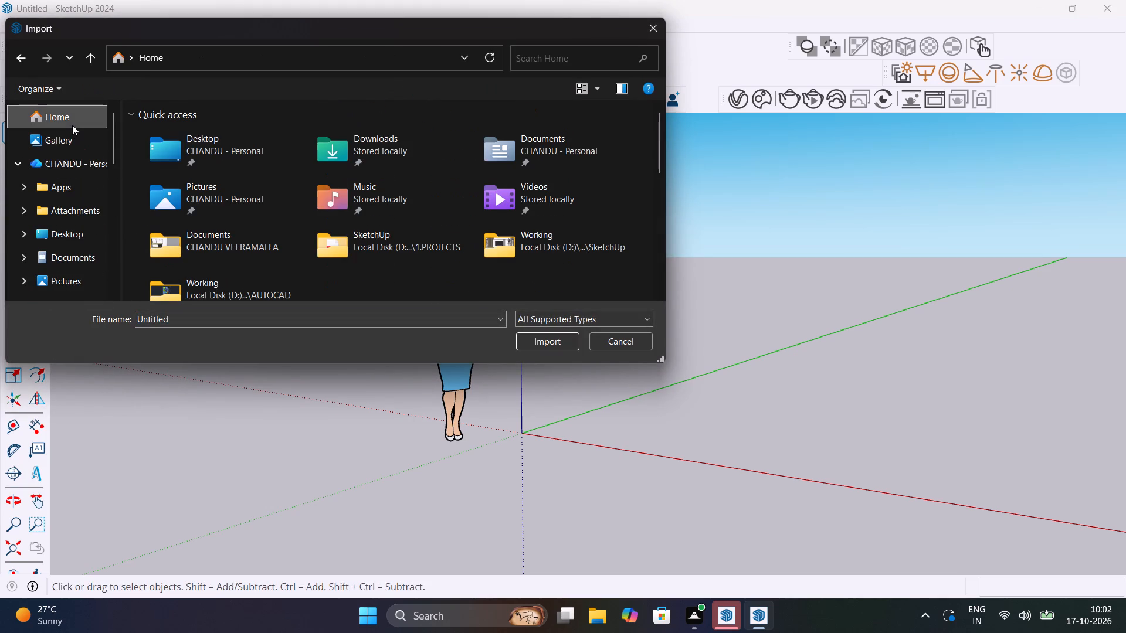
pyautogui.scroll(-1, 238, 186)
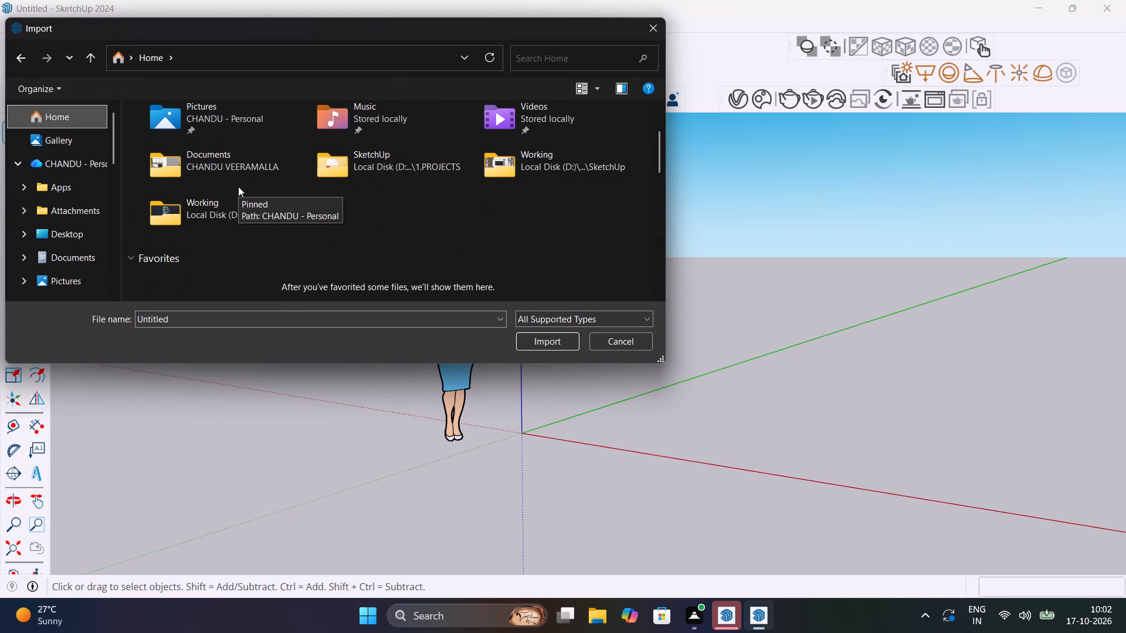
pyautogui.scroll(-2, 238, 186)
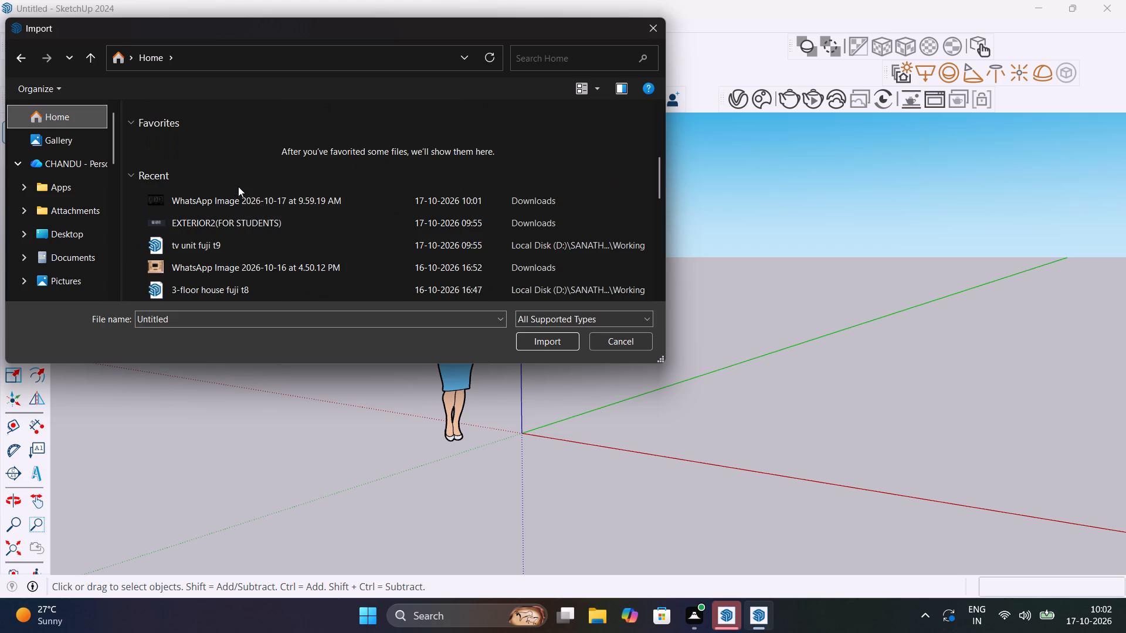
pyautogui.click(250, 216)
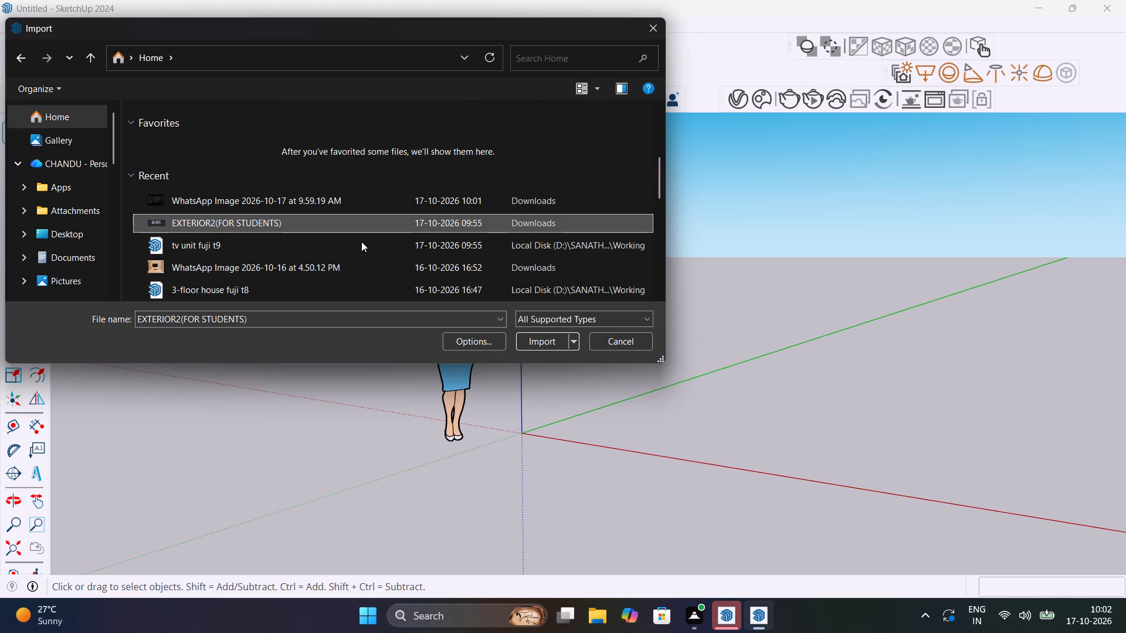
pyautogui.click(534, 342)
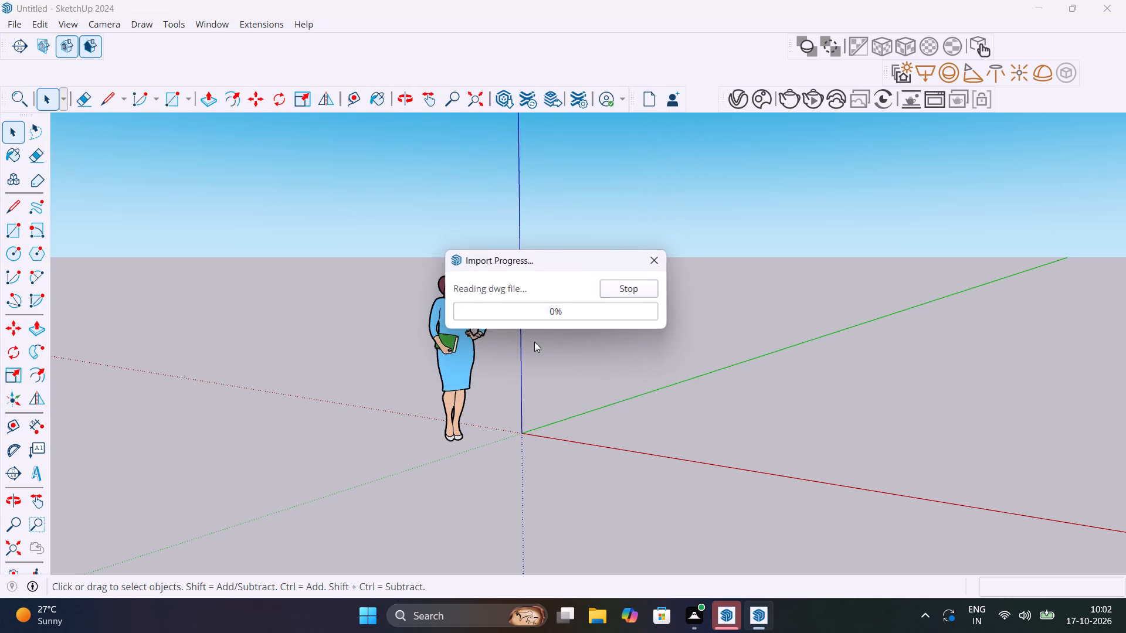
pyautogui.click(627, 410)
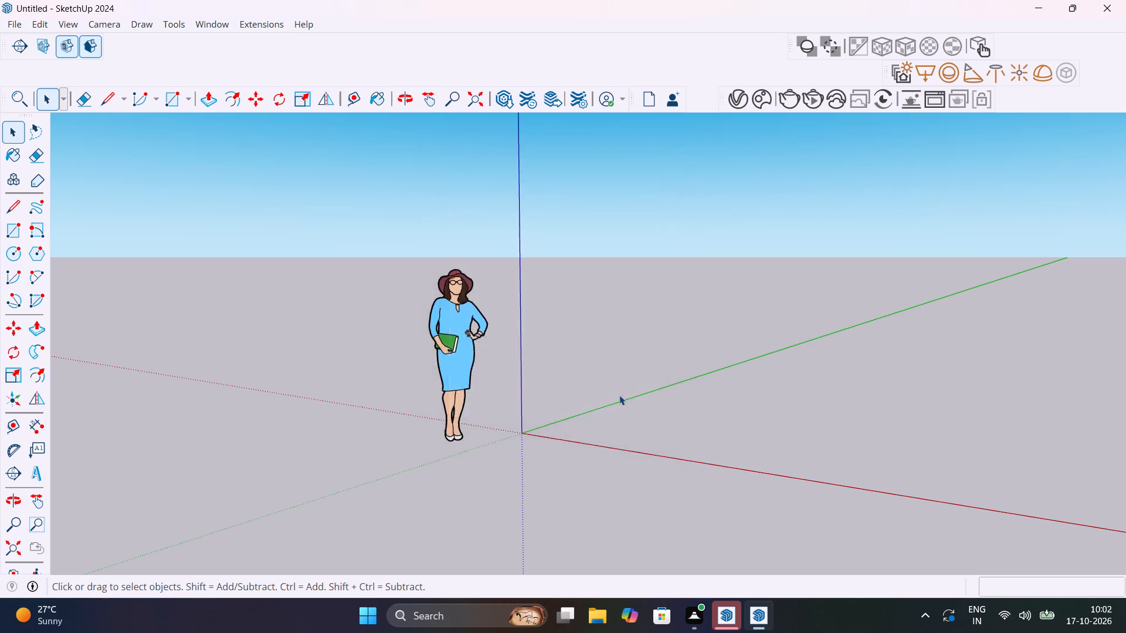
# Examine the imported floor plans from above, including the plan with the car and the one beside it.
pyautogui.moveTo(739, 362); pyautogui.dragTo(759, 477, button='middle')
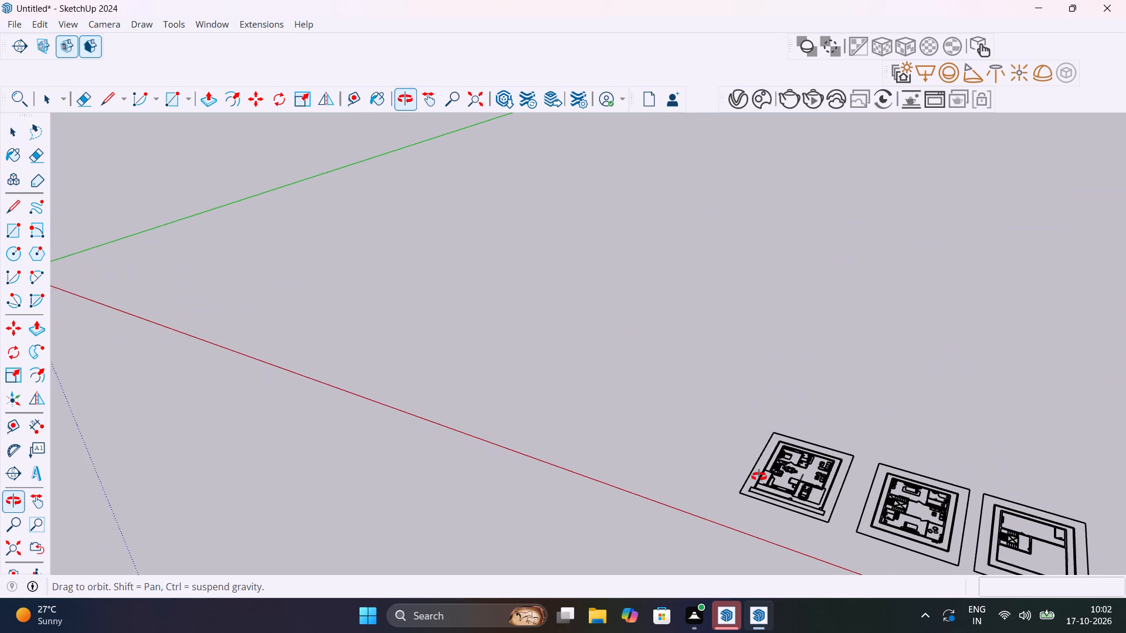
pyautogui.moveTo(759, 477); pyautogui.dragTo(663, 529, button='middle')
pyautogui.scroll(6, 608, 344)
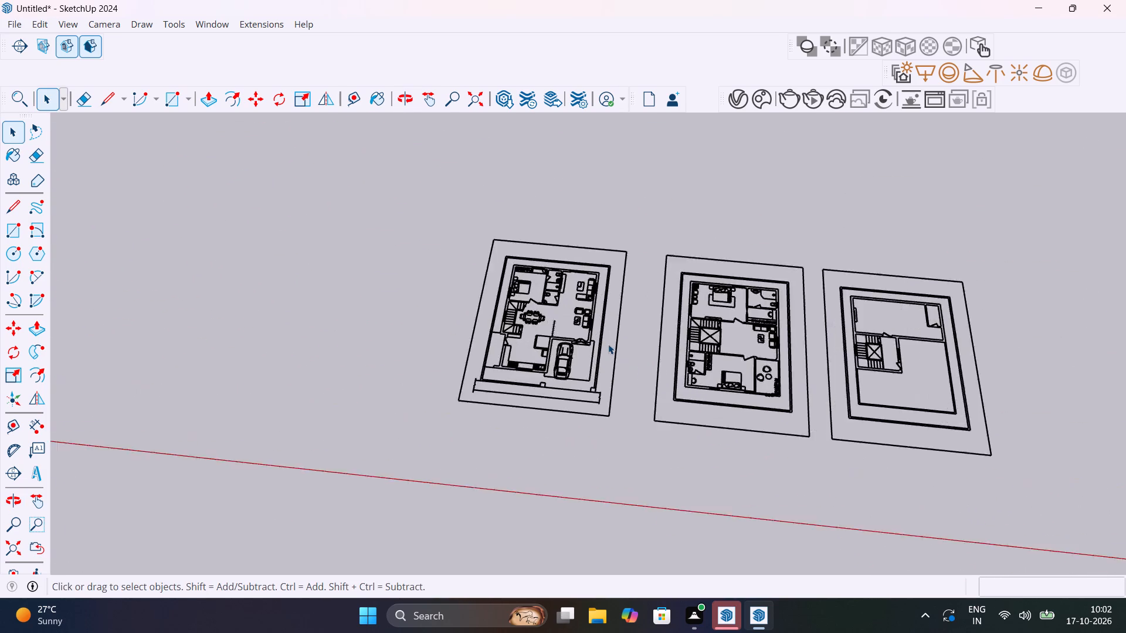
pyautogui.scroll(10, 608, 344)
pyautogui.keyDown('shift'); pyautogui.moveTo(584, 360); pyautogui.dragTo(720, 382, button='middle'); pyautogui.keyUp('shift')
pyautogui.scroll(-1, 720, 382)
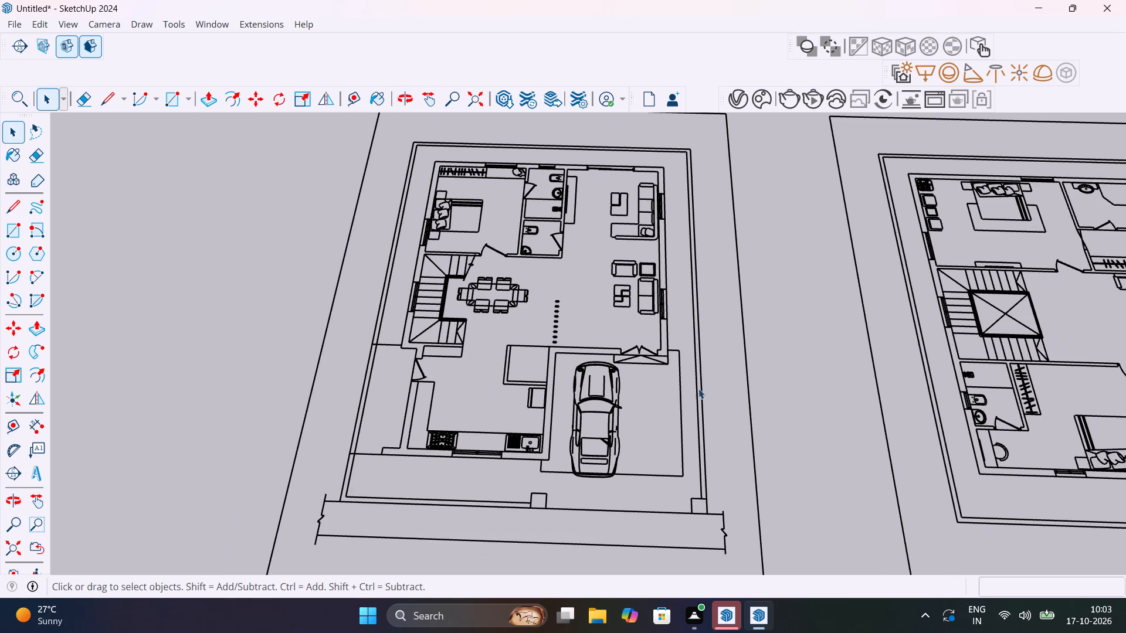
pyautogui.moveTo(693, 406); pyautogui.dragTo(669, 396, button='middle')
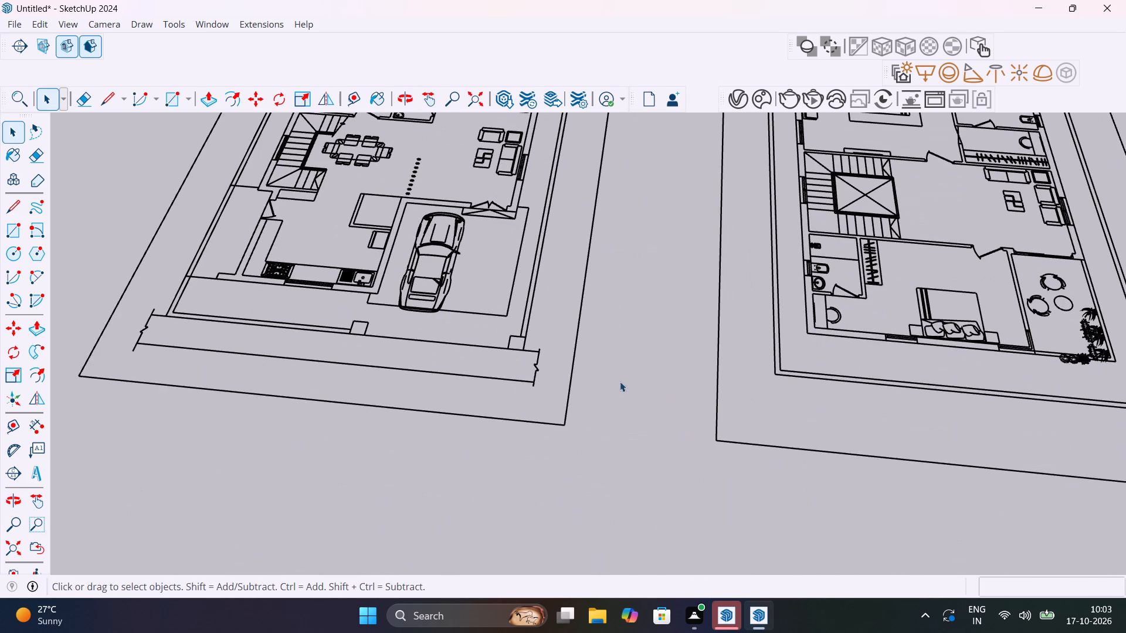
pyautogui.moveTo(620, 377); pyautogui.dragTo(632, 336, button='middle')
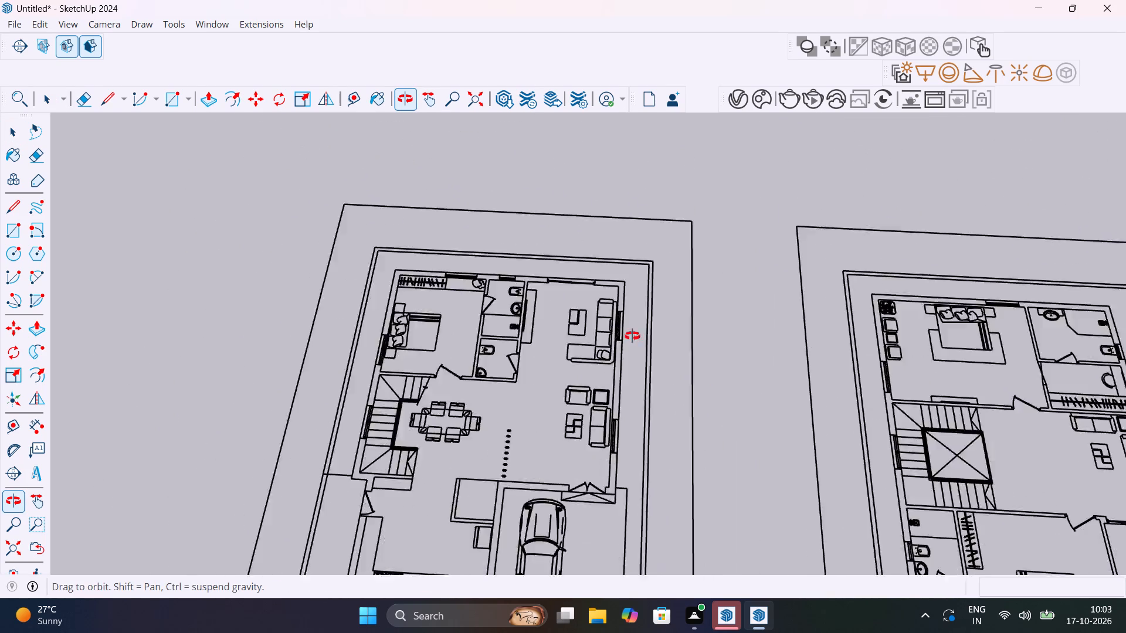
pyautogui.moveTo(632, 336); pyautogui.dragTo(631, 331, button='middle')
pyautogui.scroll(1, 631, 331)
pyautogui.scroll(-6, 631, 332)
pyautogui.click(602, 306)
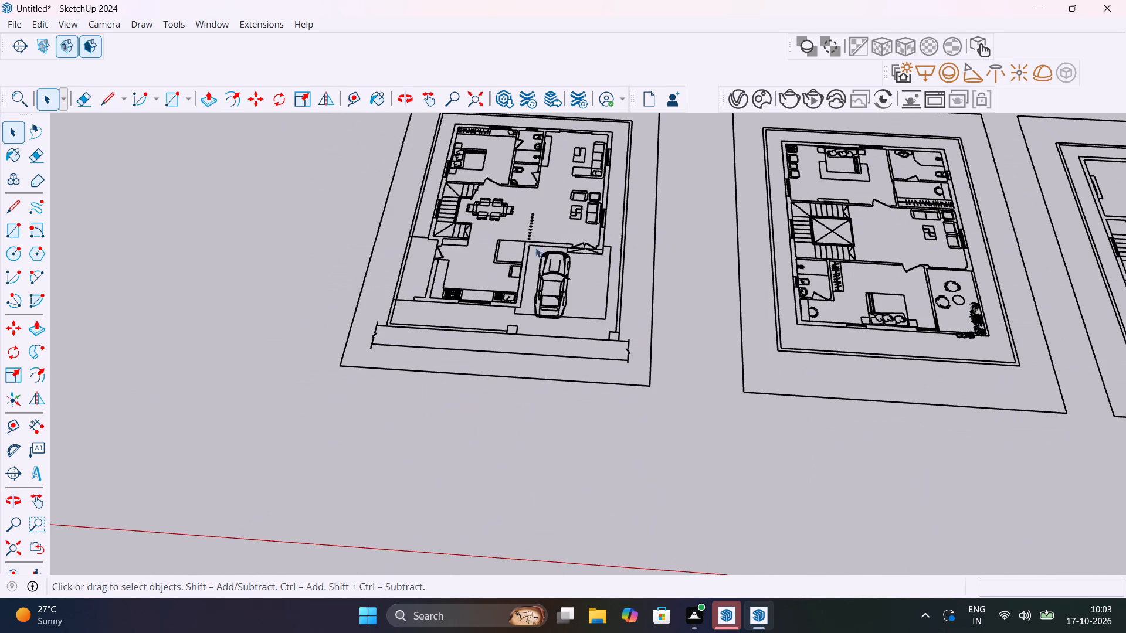
# Select the whole imported floor plan component and explode it.
pyautogui.scroll(-8, 480, 295)
pyautogui.moveTo(422, 205); pyautogui.dragTo(544, 432)
pyautogui.moveTo(1060, 426); pyautogui.dragTo(429, 159)
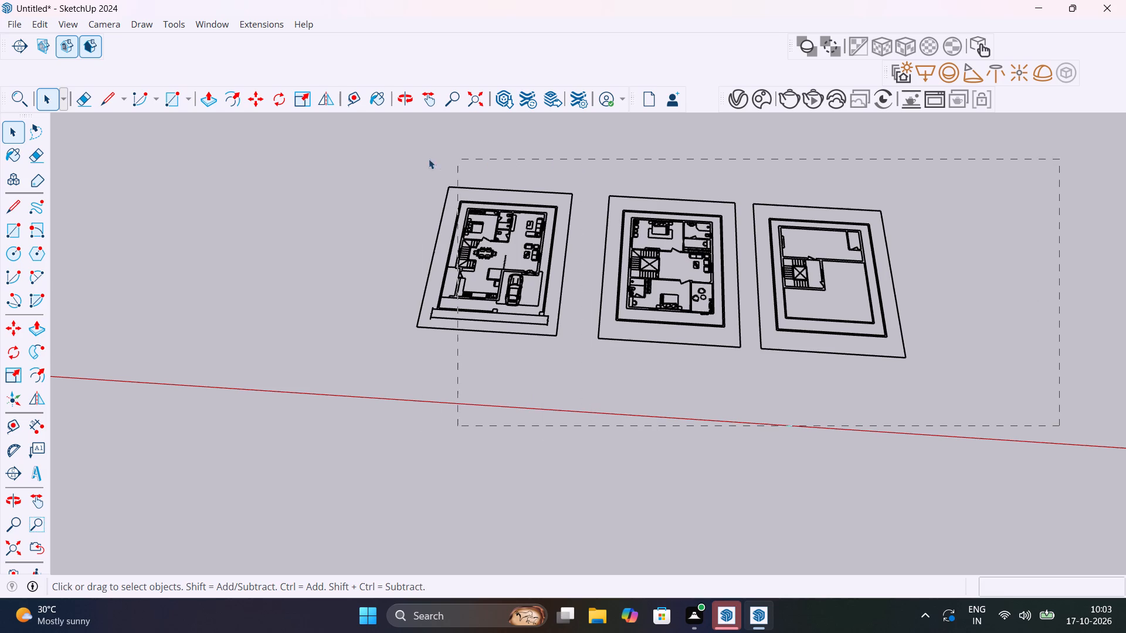
pyautogui.moveTo(429, 159); pyautogui.dragTo(382, 155)
pyautogui.rightClick(525, 265)
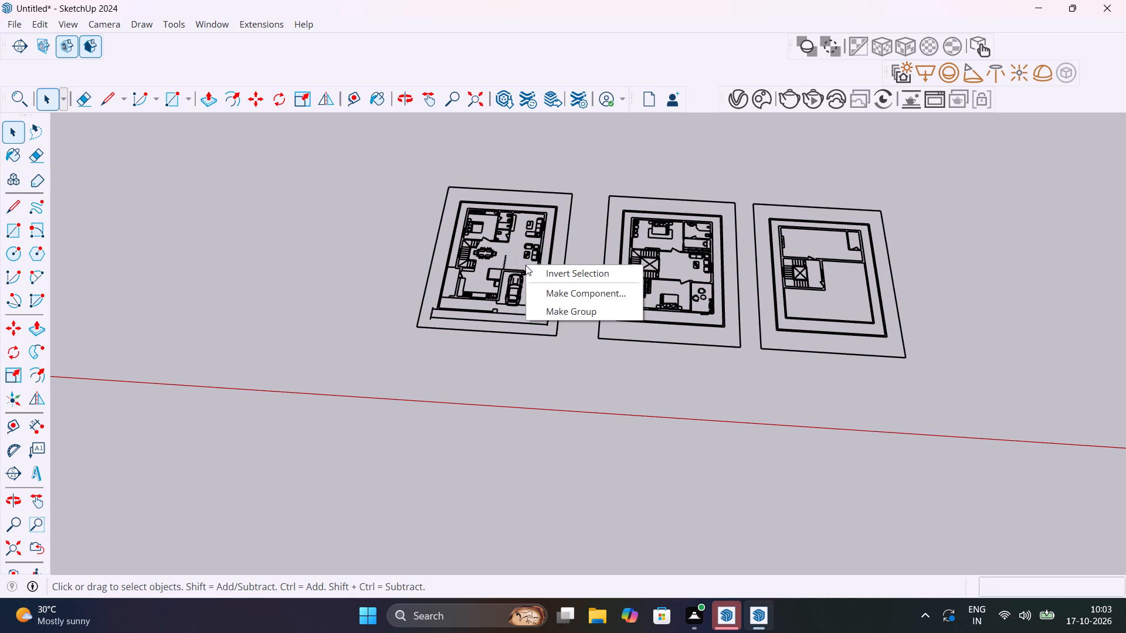
pyautogui.click(331, 250)
pyautogui.moveTo(781, 396); pyautogui.dragTo(518, 139)
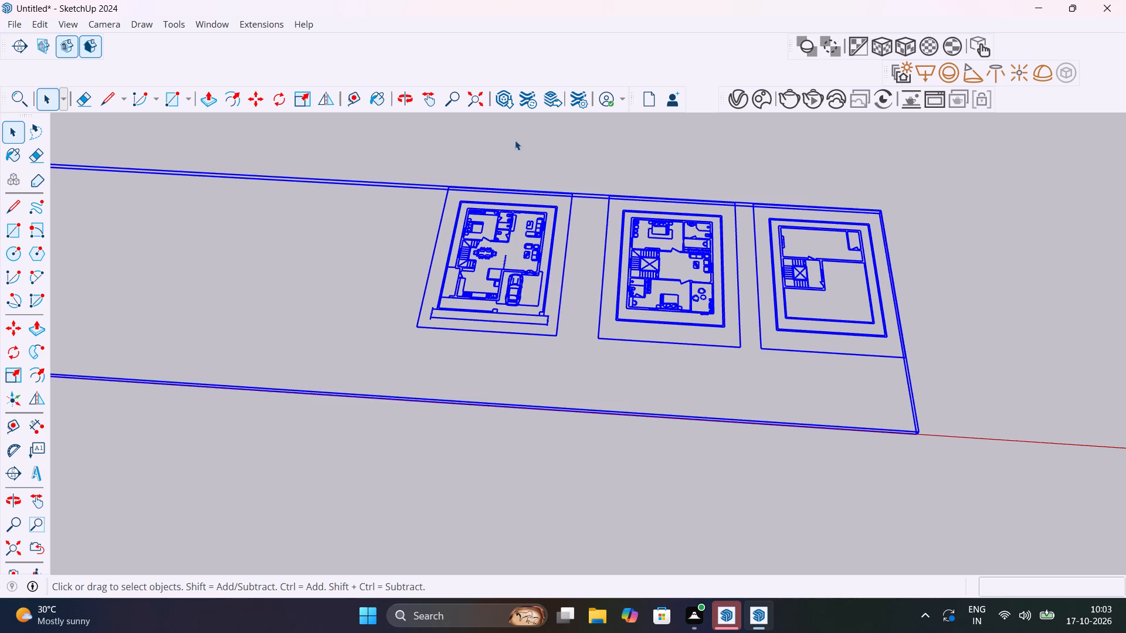
pyautogui.rightClick(519, 149)
pyautogui.click(497, 203)
pyautogui.rightClick(503, 220)
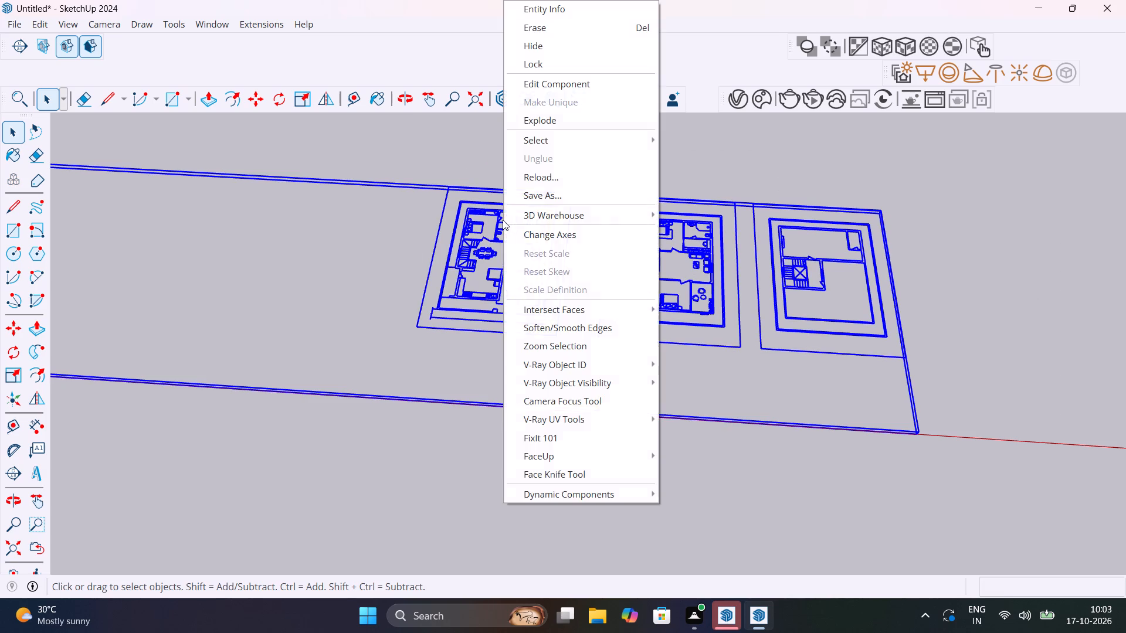
pyautogui.click(558, 121)
pyautogui.click(608, 162)
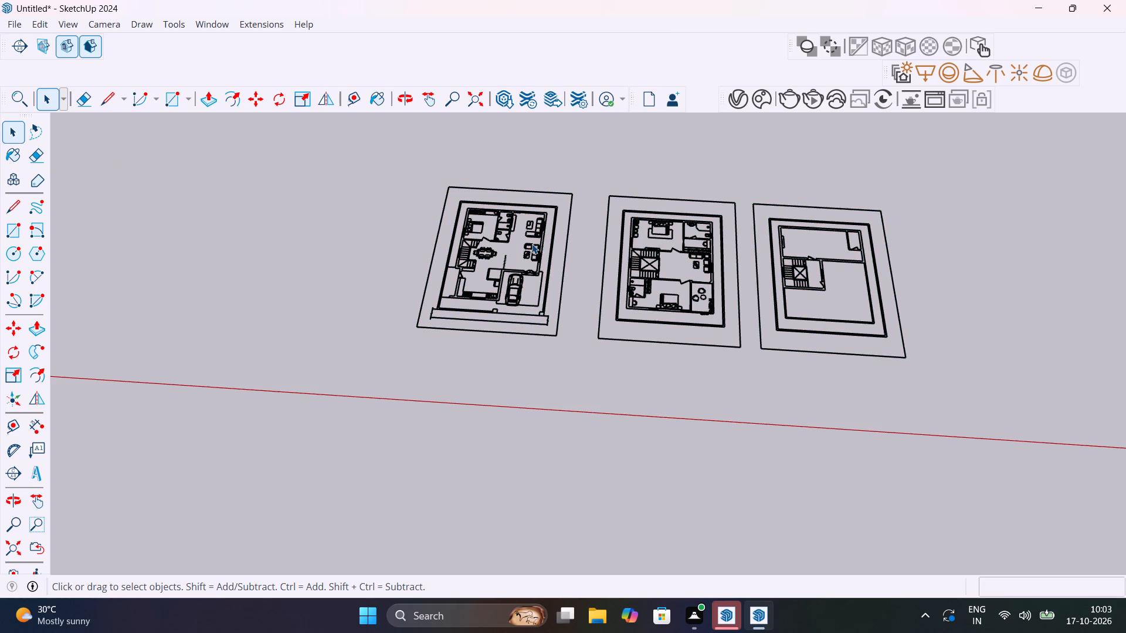
# Examine the bedroom, bathrooms, staircase and living area in the floor plan that has the car.
pyautogui.scroll(13, 532, 243)
pyautogui.keyDown('shift'); pyautogui.moveTo(509, 266); pyautogui.dragTo(493, 241, button='middle'); pyautogui.keyUp('shift')
pyautogui.keyDown('shift'); pyautogui.scroll(1, 488, 233); pyautogui.keyUp('shift')
pyautogui.keyDown('shift'); pyautogui.moveTo(493, 241); pyautogui.dragTo(680, 297, button='middle'); pyautogui.keyUp('shift')
pyautogui.scroll(-7, 680, 297)
pyautogui.scroll(7, 571, 163)
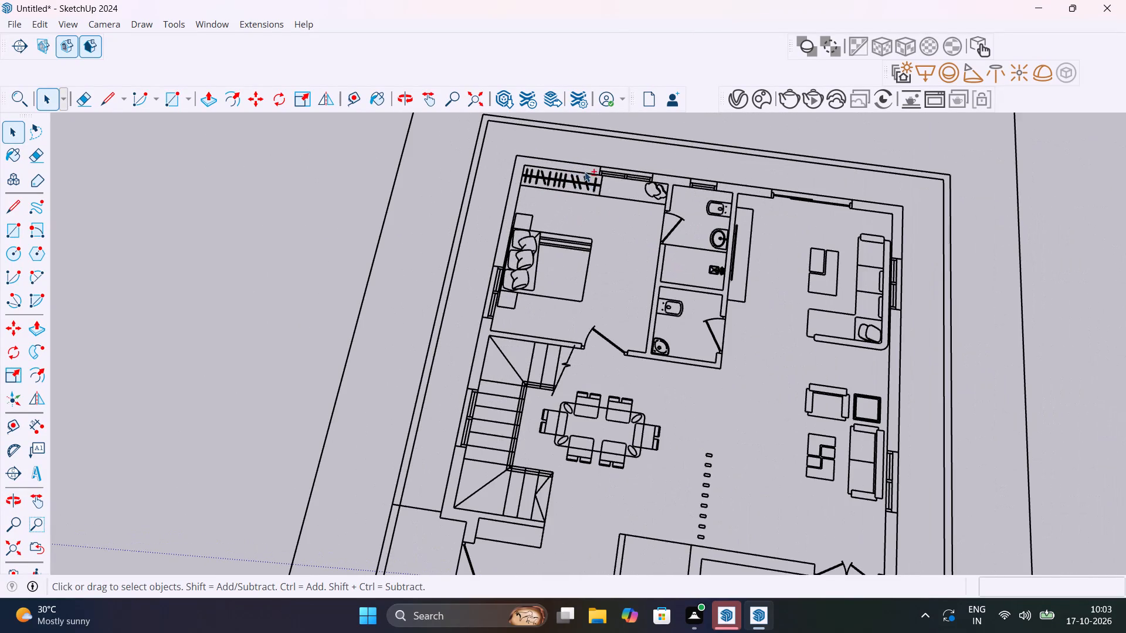
pyautogui.keyDown('shift'); pyautogui.moveTo(585, 171); pyautogui.dragTo(524, 177, button='middle'); pyautogui.keyUp('shift')
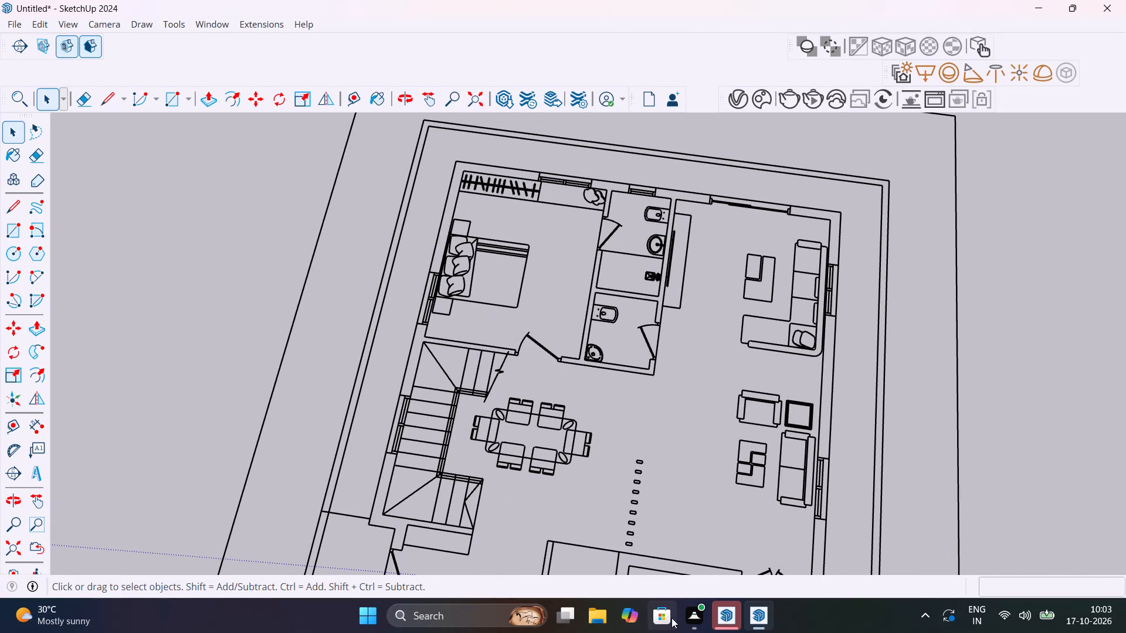
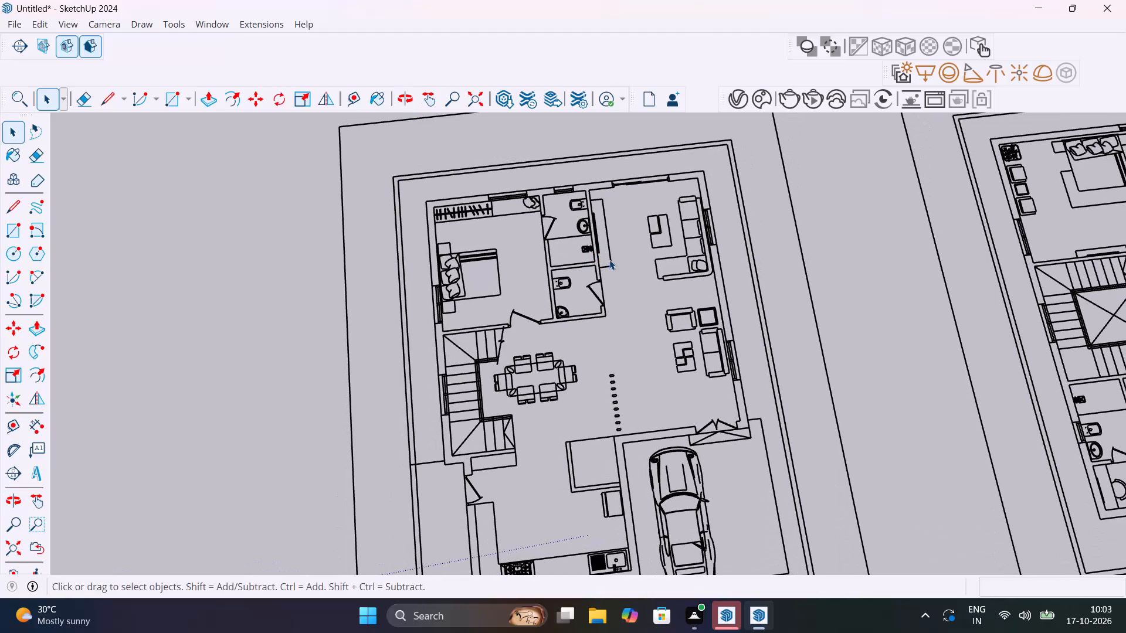
# Trace the wall behind the bedroom, bathrooms and living area with a 29' 3" by 9" rectangle in the car's floor plan.
pyautogui.press('r')
pyautogui.scroll(5, 437, 185)
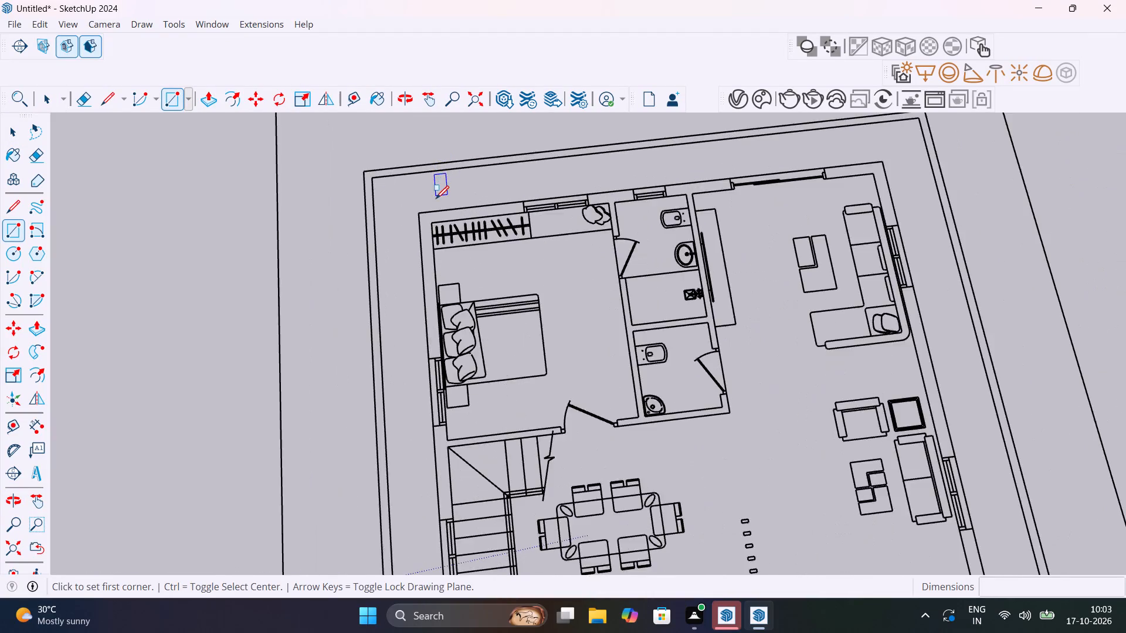
pyautogui.scroll(3, 436, 199)
pyautogui.click(413, 219)
pyautogui.scroll(-5, 561, 215)
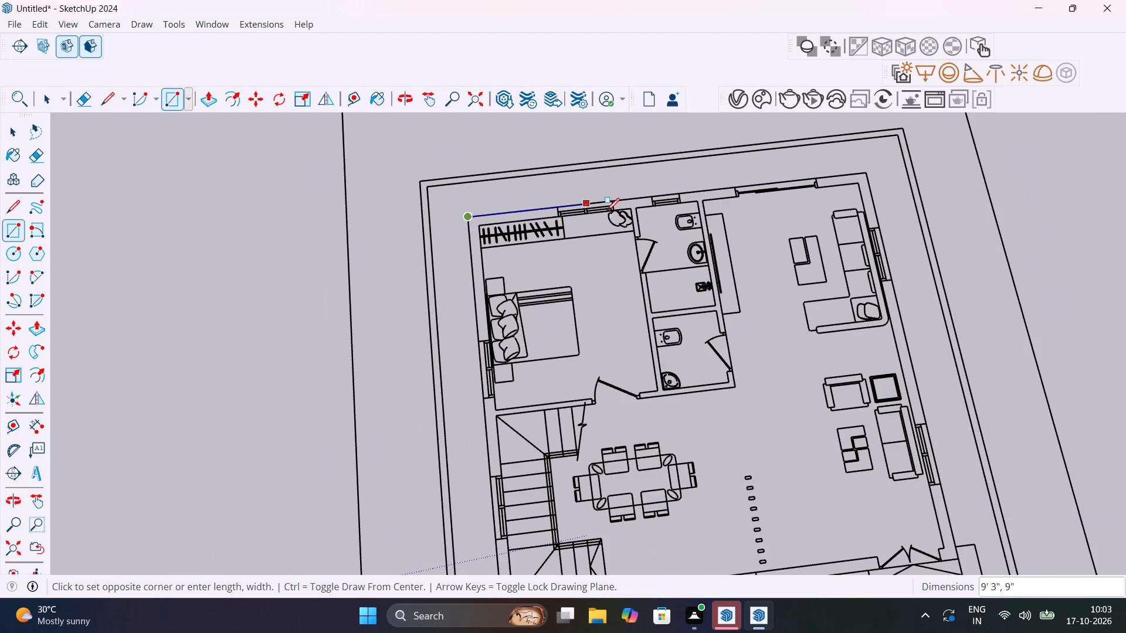
pyautogui.scroll(7, 836, 182)
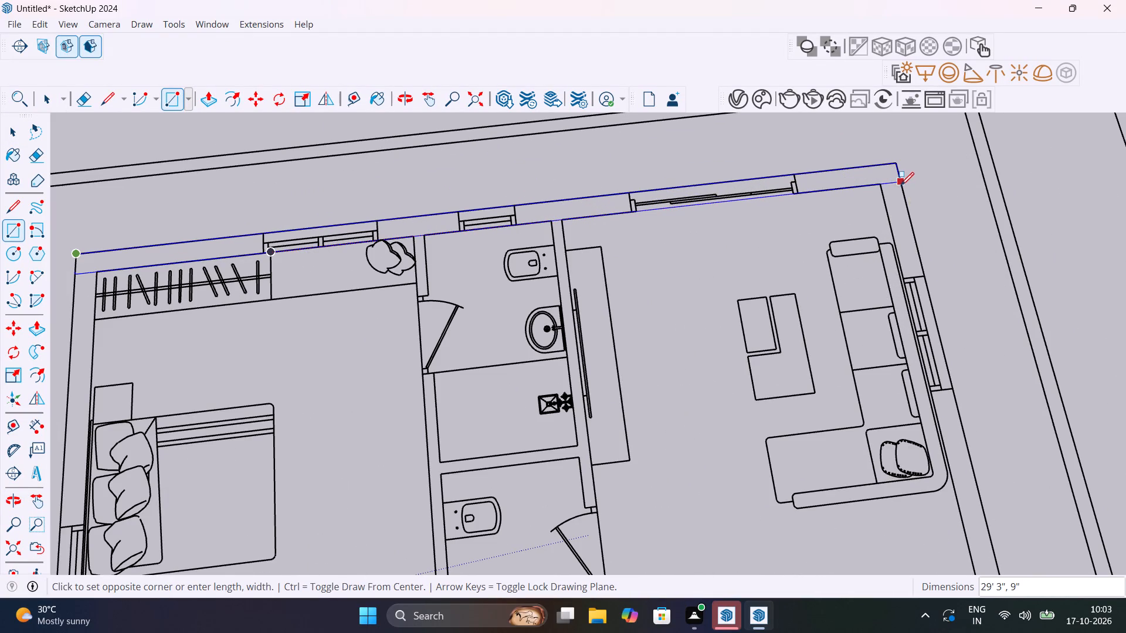
pyautogui.click(901, 185)
# Trace the living area's outer side wall with a 26' 7 1/2" by 9" rectangle down to the entrance door wall.
pyautogui.click(884, 182)
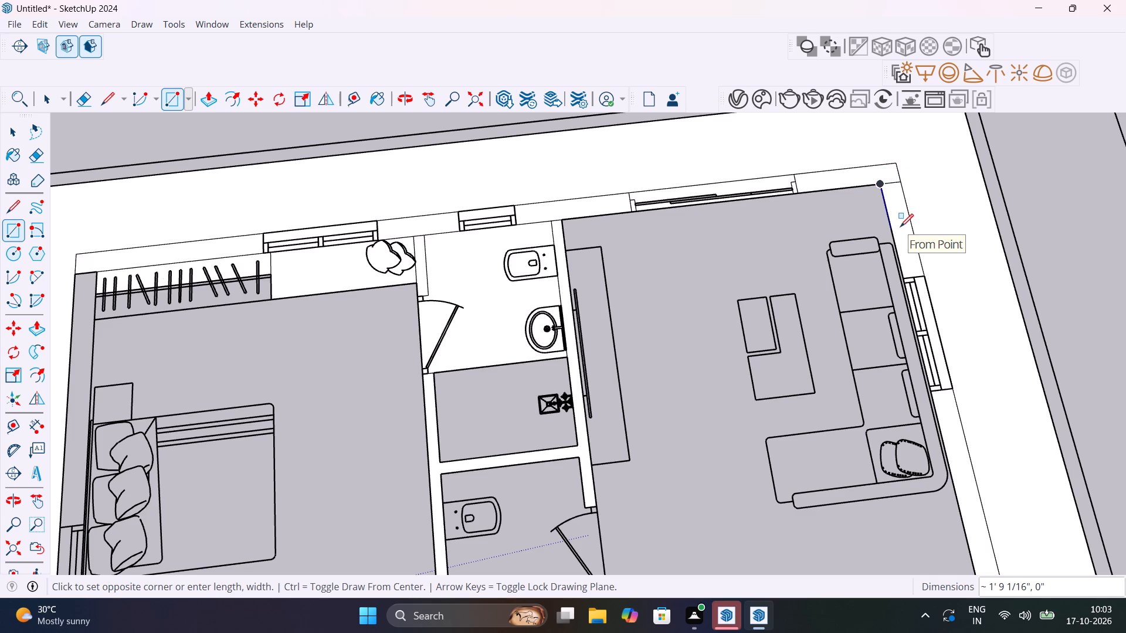
pyautogui.scroll(-16, 900, 227)
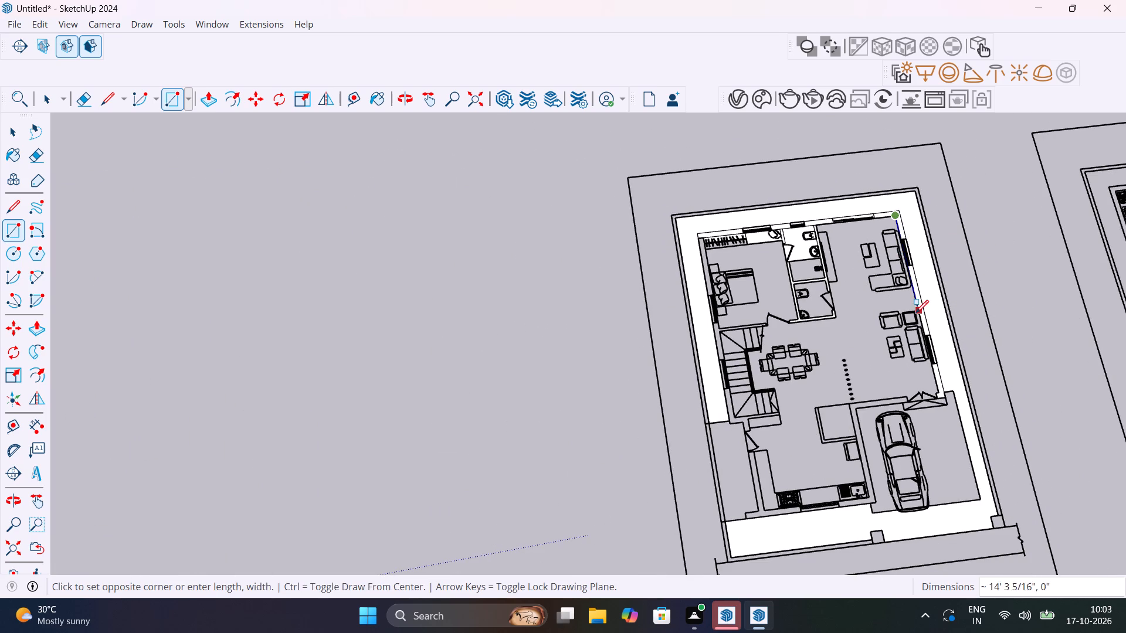
pyautogui.scroll(16, 950, 399)
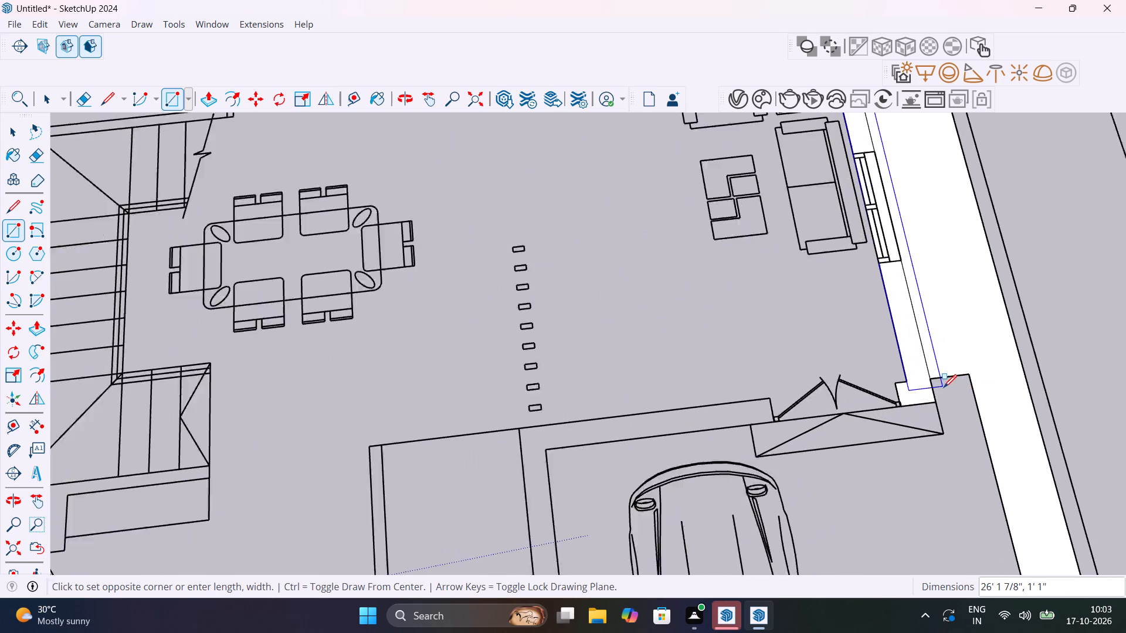
pyautogui.scroll(2, 944, 387)
pyautogui.click(934, 402)
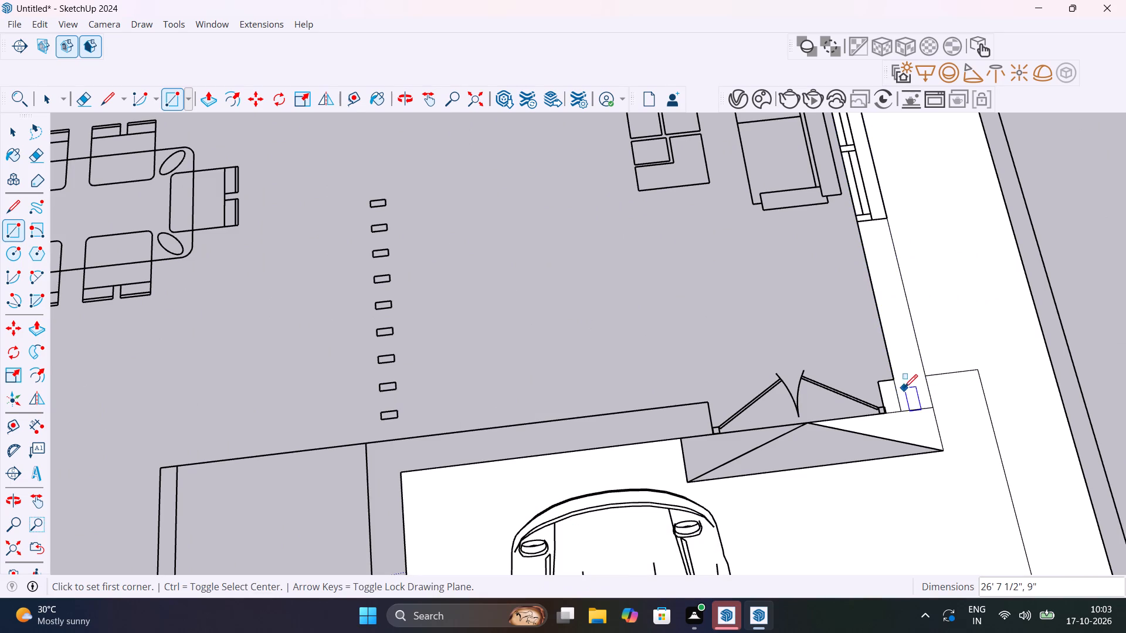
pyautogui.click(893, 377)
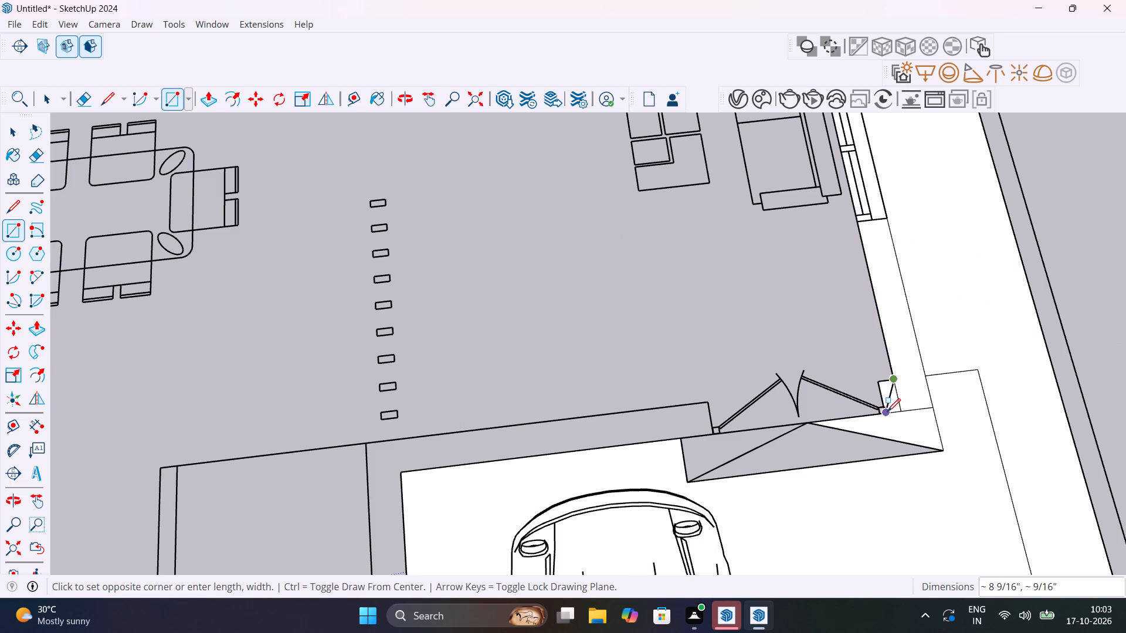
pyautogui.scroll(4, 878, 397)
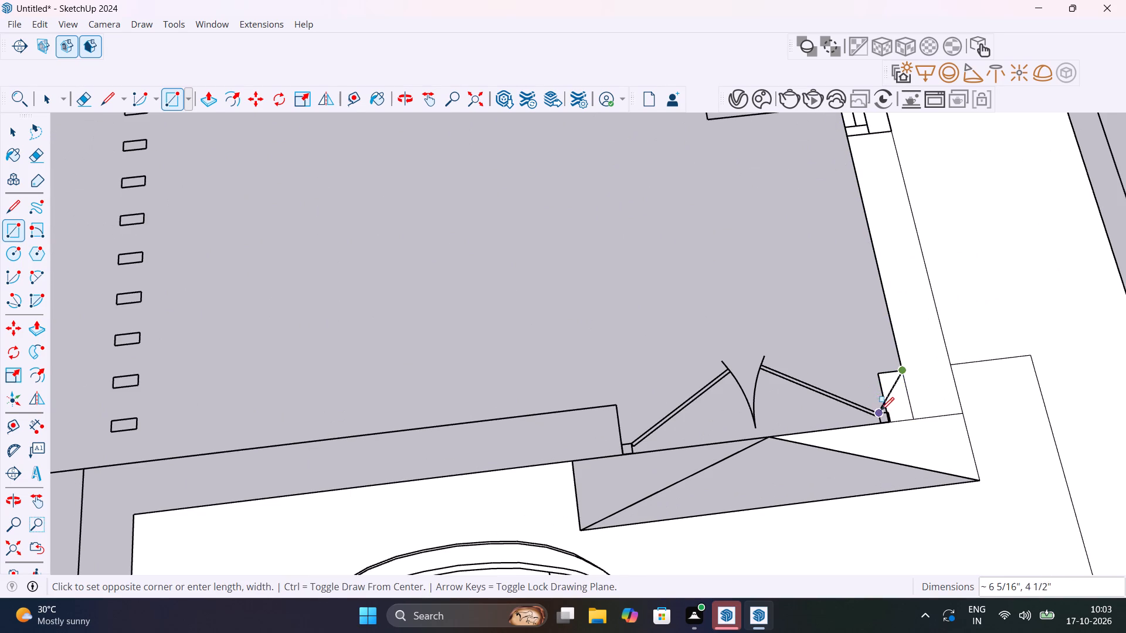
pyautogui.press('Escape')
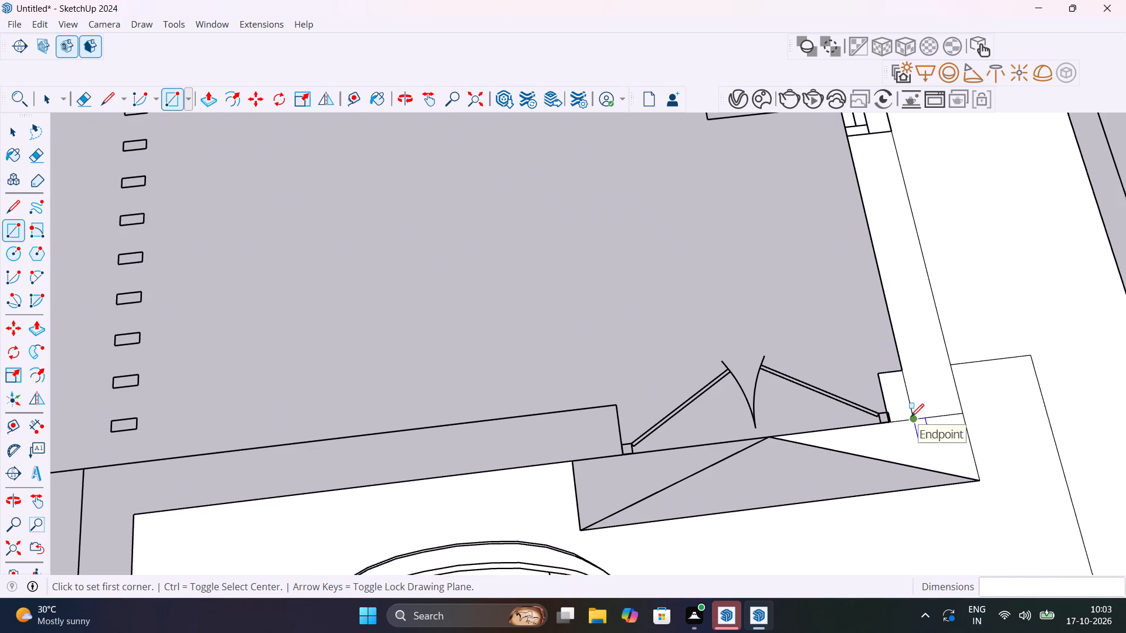
# Draw a 9" by 4 1/2" rectangle over the short wall stub beside the double entrance door.
pyautogui.click(911, 417)
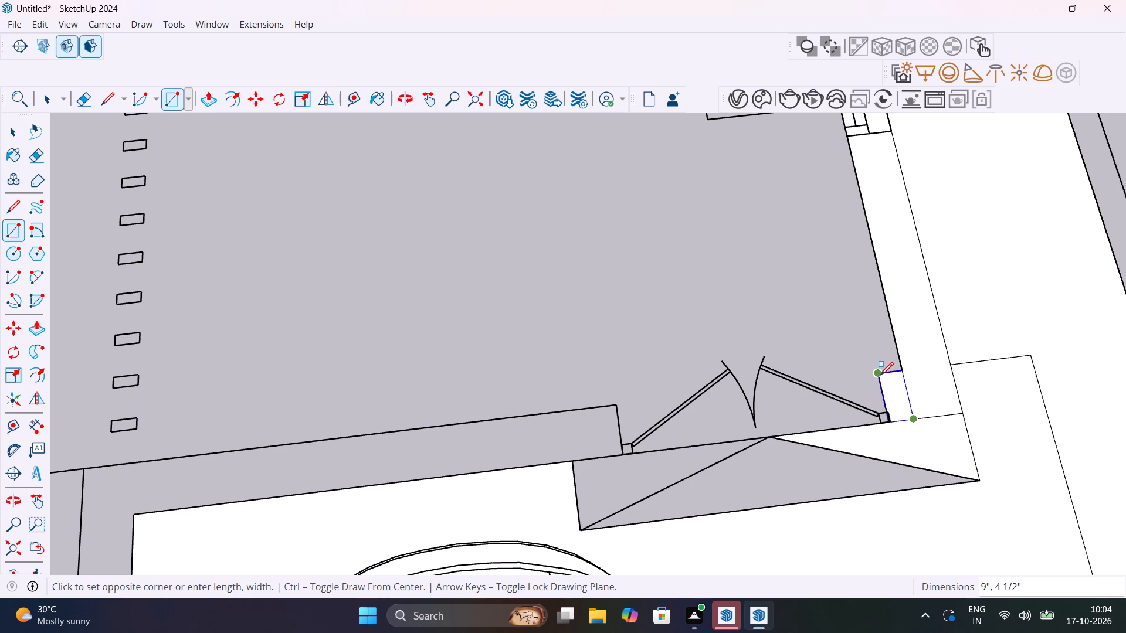
pyautogui.click(880, 375)
# Trace the outer side wall along the bedroom and staircase with a 25' 10 1/2" by 9" rectangle.
pyautogui.scroll(-6, 880, 375)
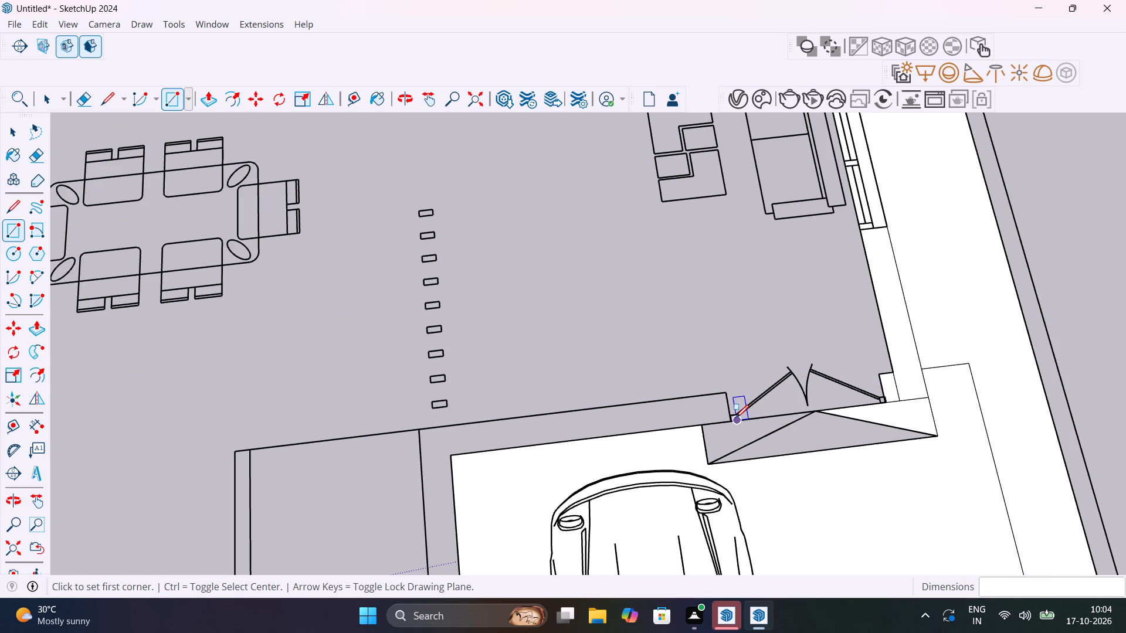
pyautogui.scroll(-12, 684, 349)
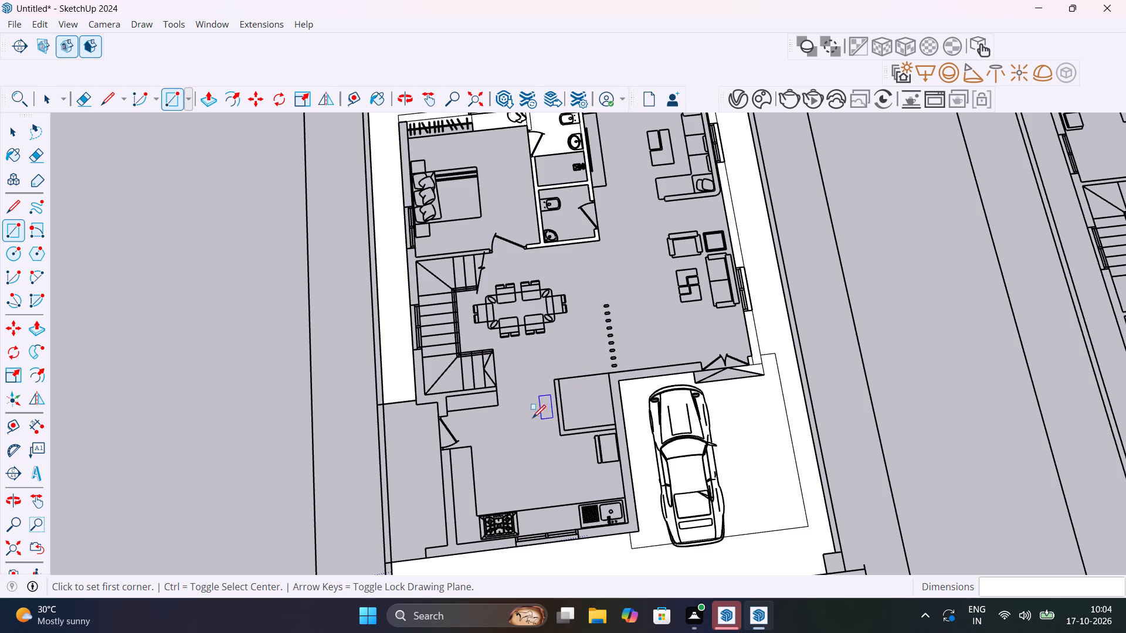
pyautogui.keyDown('shift'); pyautogui.moveTo(460, 372); pyautogui.dragTo(561, 451, button='middle'); pyautogui.keyUp('shift')
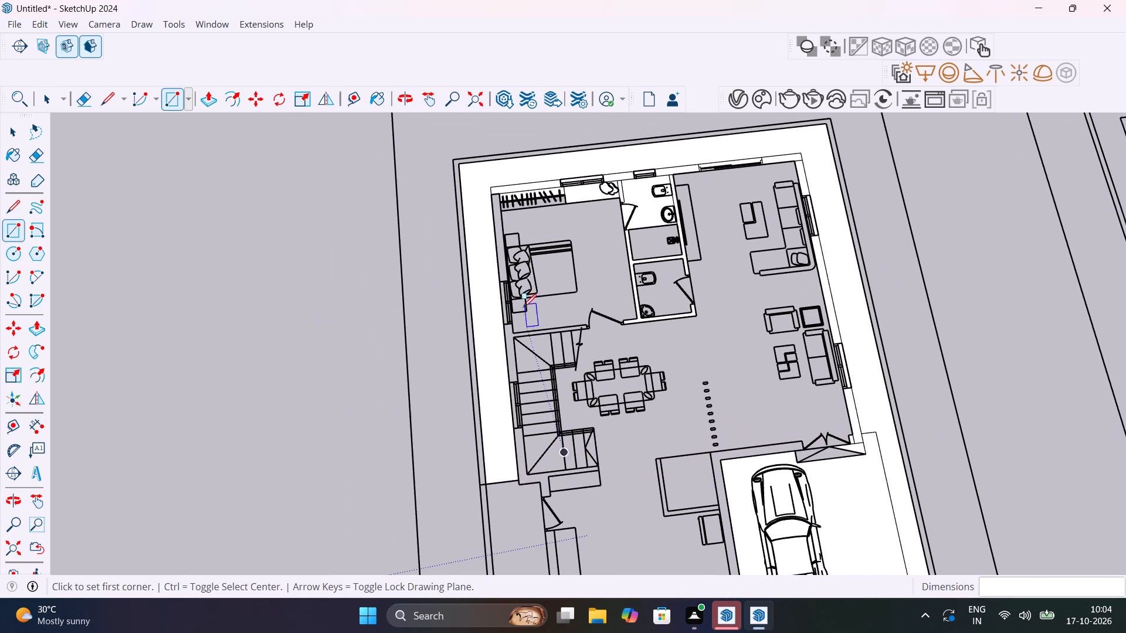
pyautogui.scroll(6, 476, 202)
pyautogui.click(506, 185)
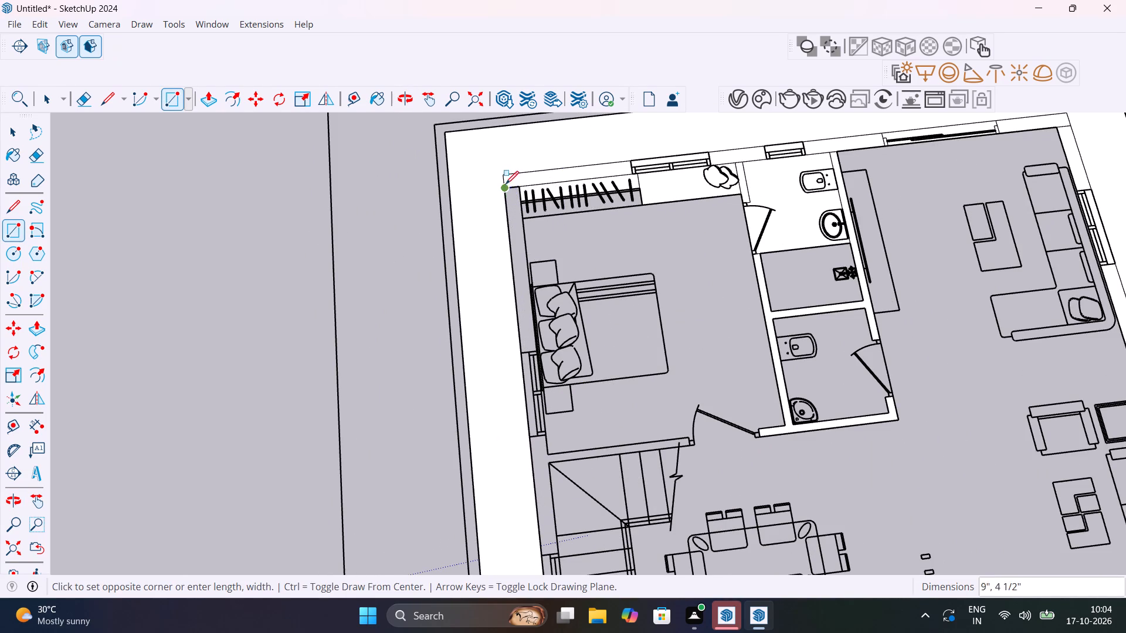
pyautogui.scroll(-12, 532, 215)
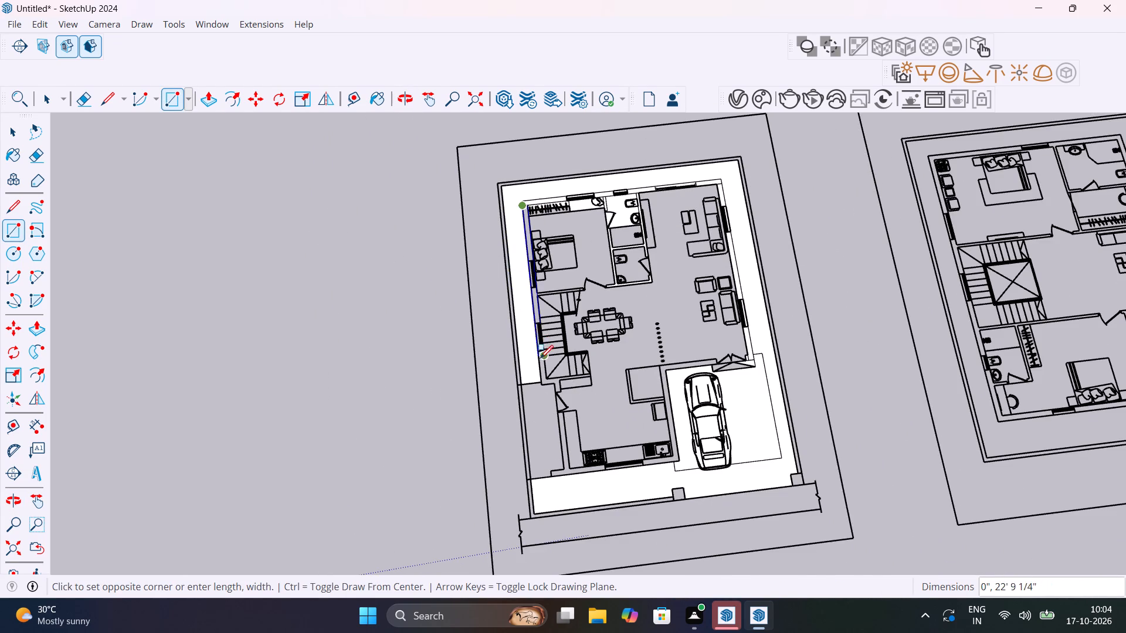
pyautogui.scroll(9, 540, 358)
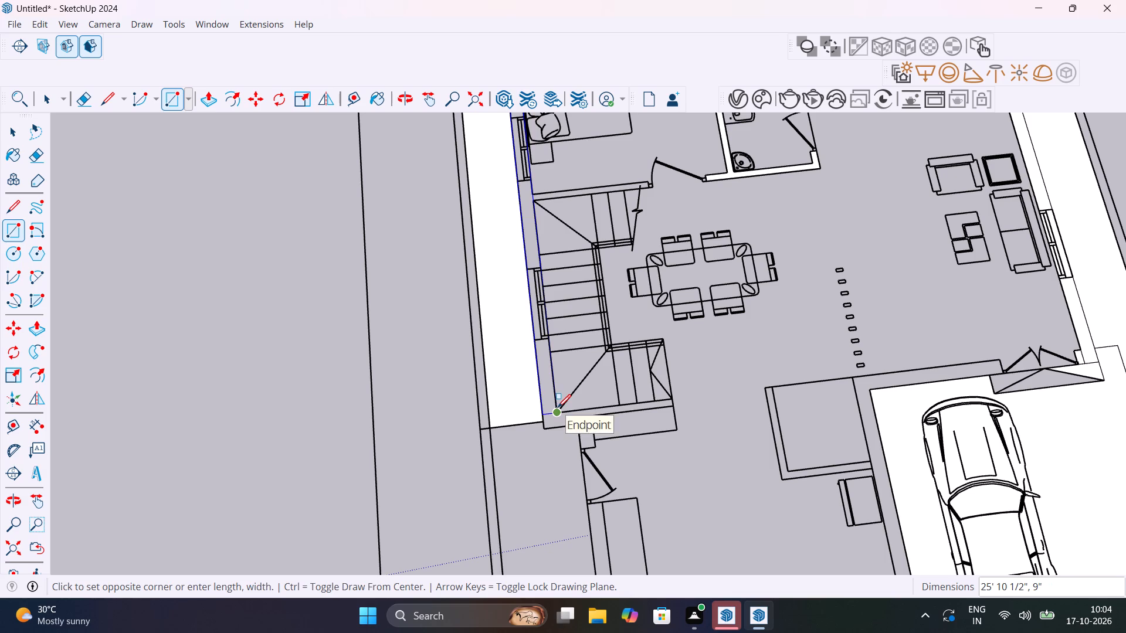
pyautogui.click(558, 407)
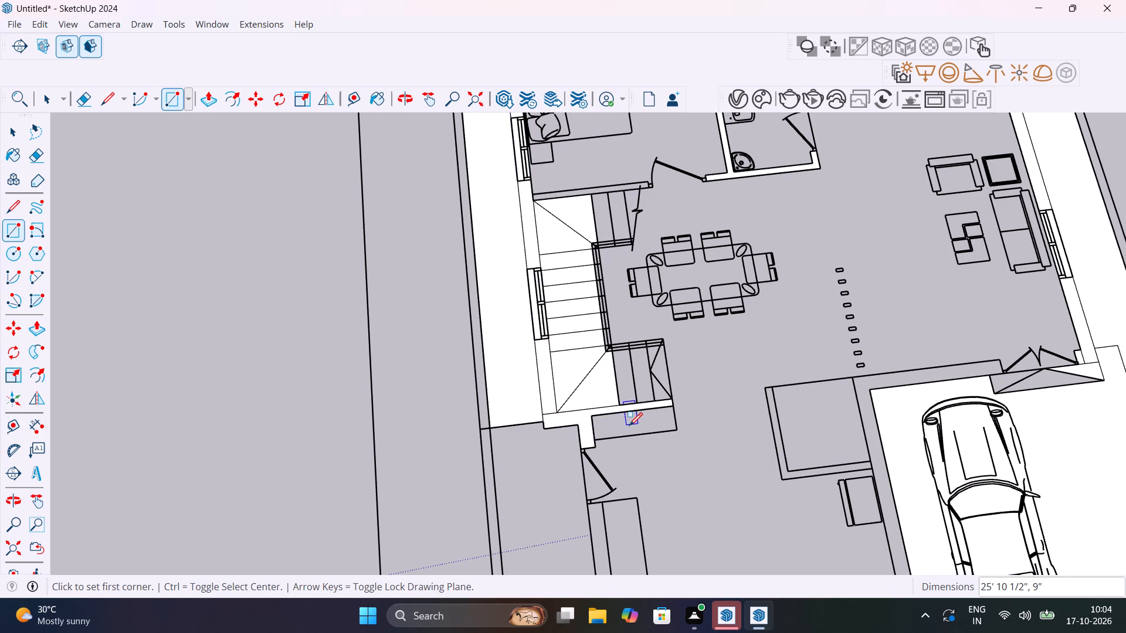
# Trace the wall corner below the staircase with a 1' 9" by 9" rectangle and a 9" wide one reaching the side door.
pyautogui.click(544, 414)
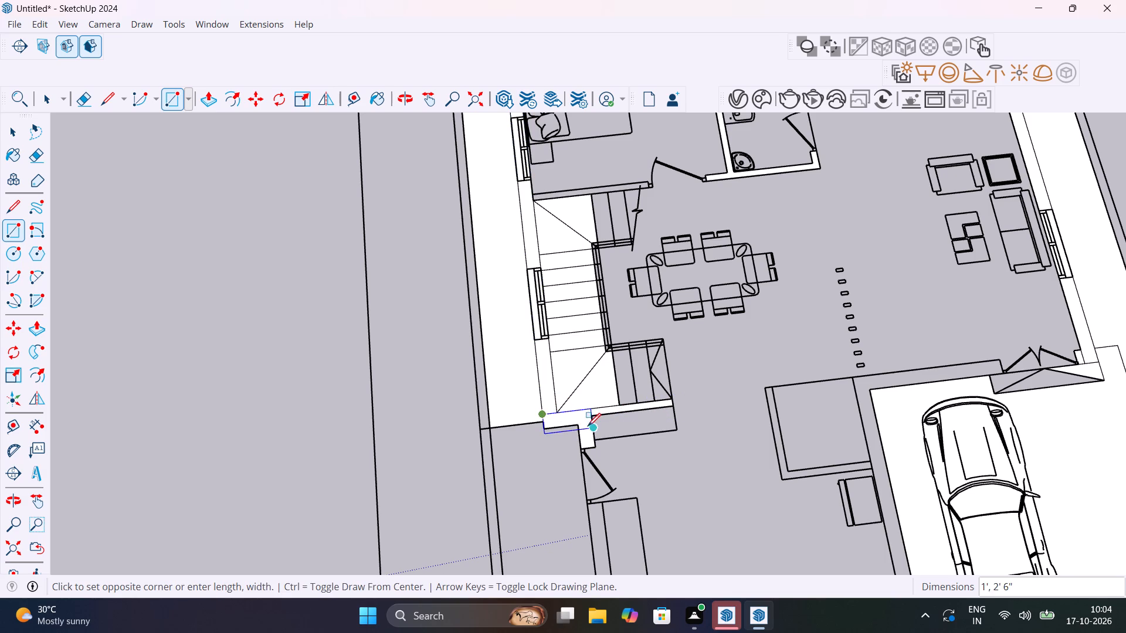
pyautogui.click(581, 426)
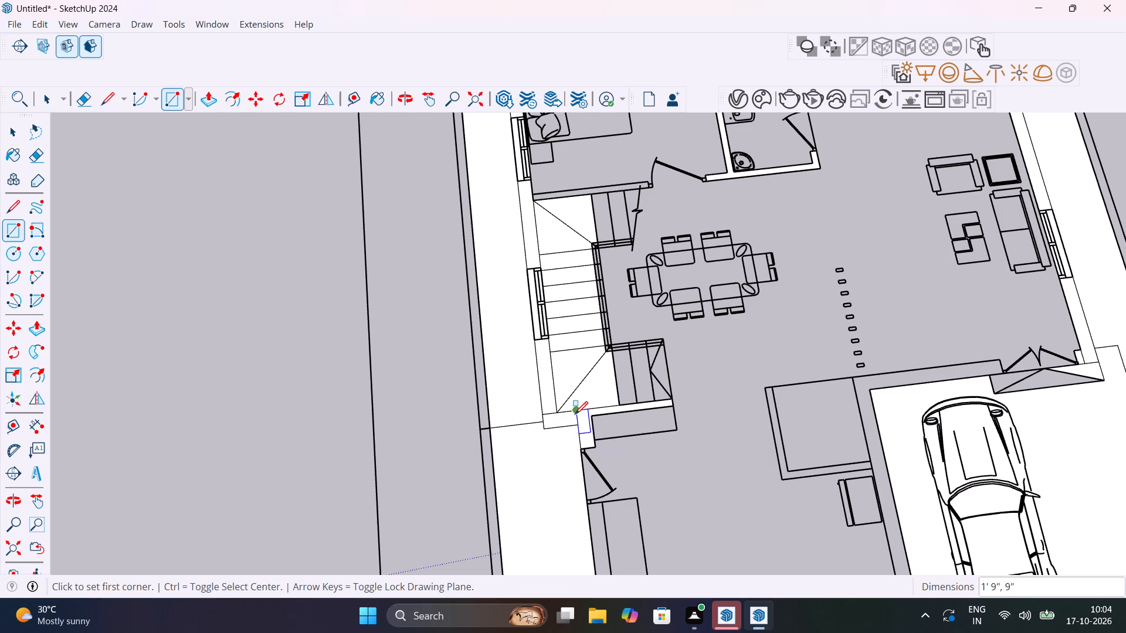
pyautogui.click(575, 414)
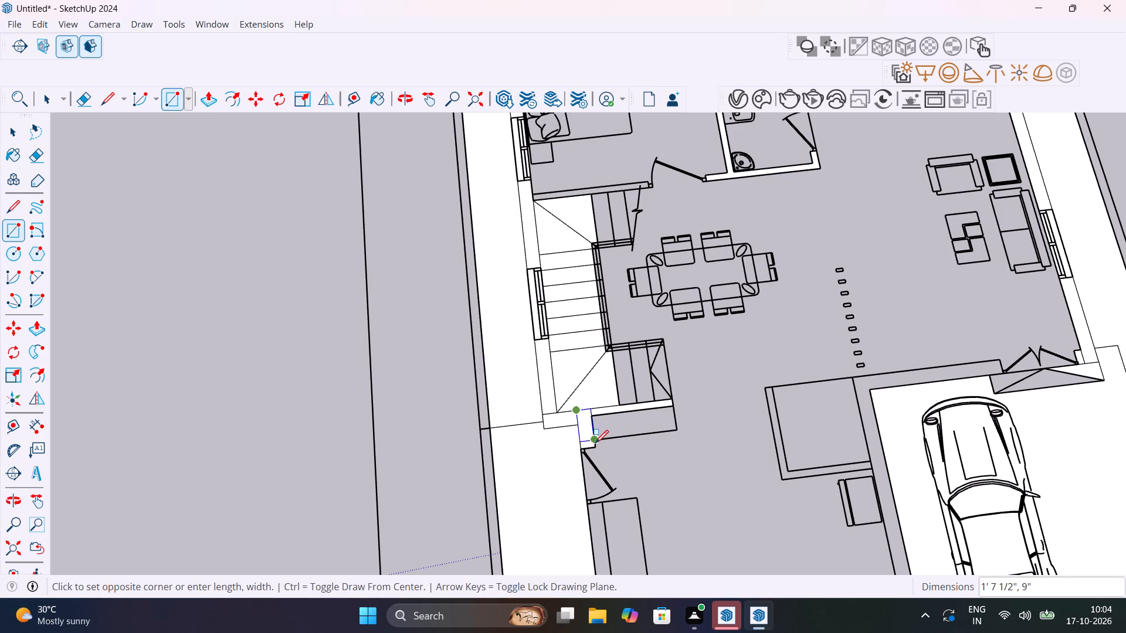
pyautogui.click(595, 444)
# Trace the kitchen's outer walls with 9" wide rectangles: 7' 7 1/2" below the side door and 16' 3" along the window wall.
pyautogui.keyDown('shift'); pyautogui.moveTo(601, 434); pyautogui.dragTo(589, 402, button='middle'); pyautogui.keyUp('shift')
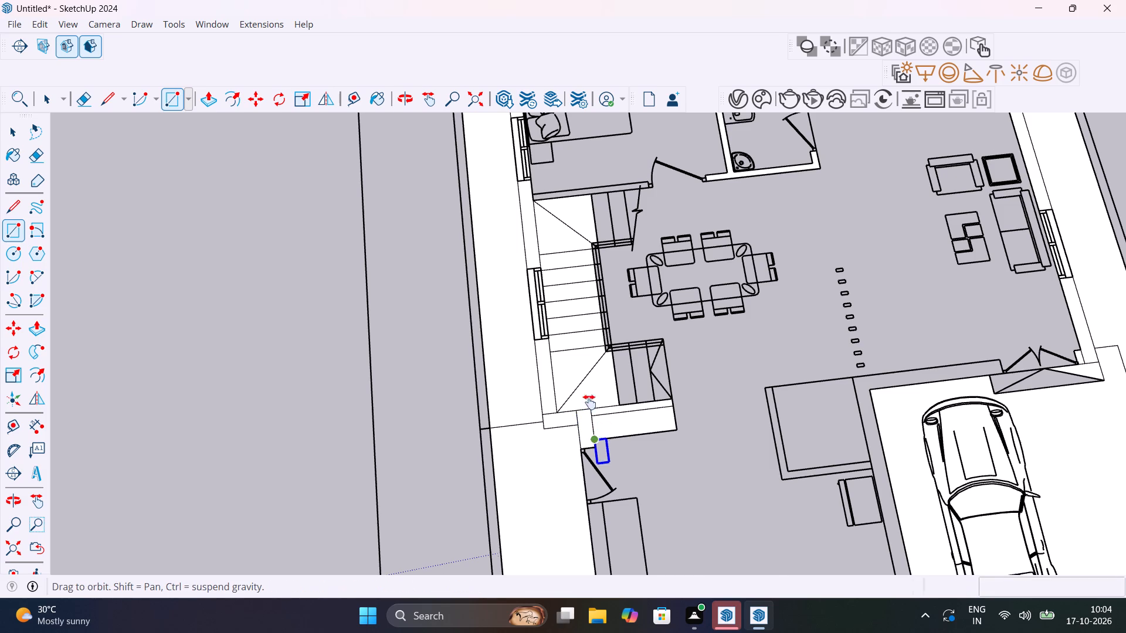
pyautogui.keyDown('shift'); pyautogui.moveTo(589, 402); pyautogui.dragTo(552, 142, button='middle'); pyautogui.keyUp('shift')
pyautogui.keyDown('shift'); pyautogui.scroll(1, 552, 142); pyautogui.keyUp('shift')
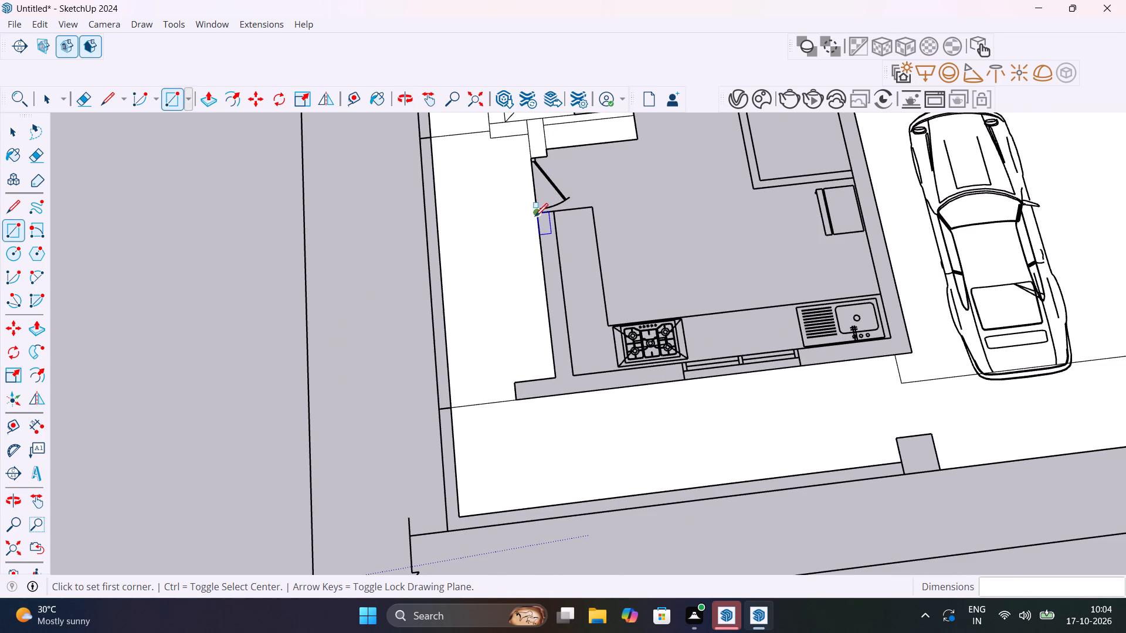
pyautogui.click(535, 215)
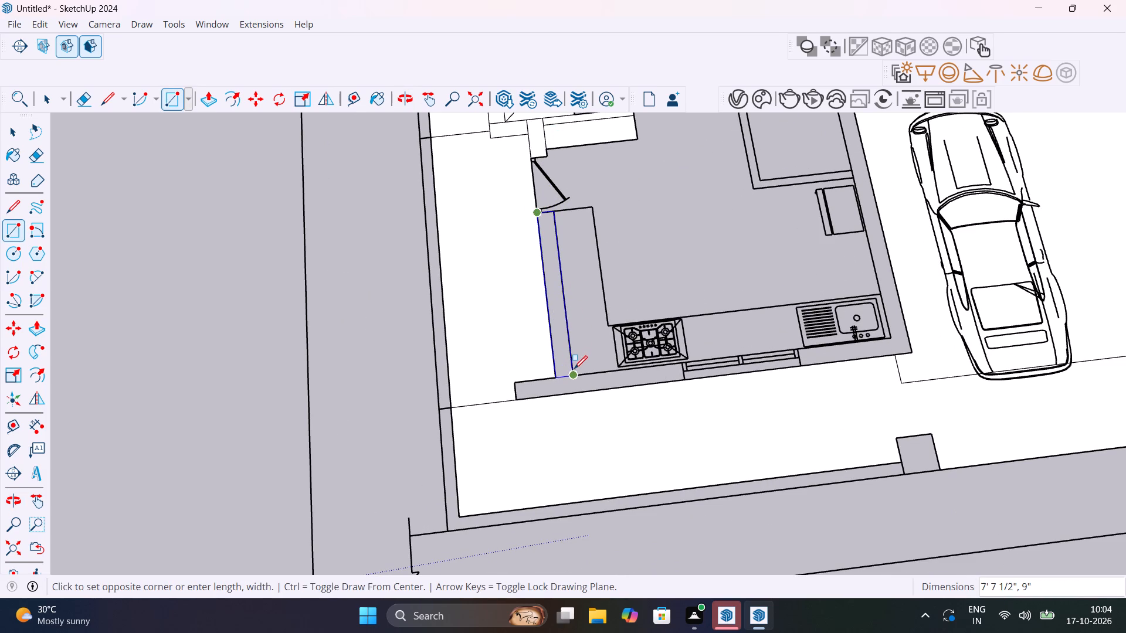
pyautogui.click(574, 370)
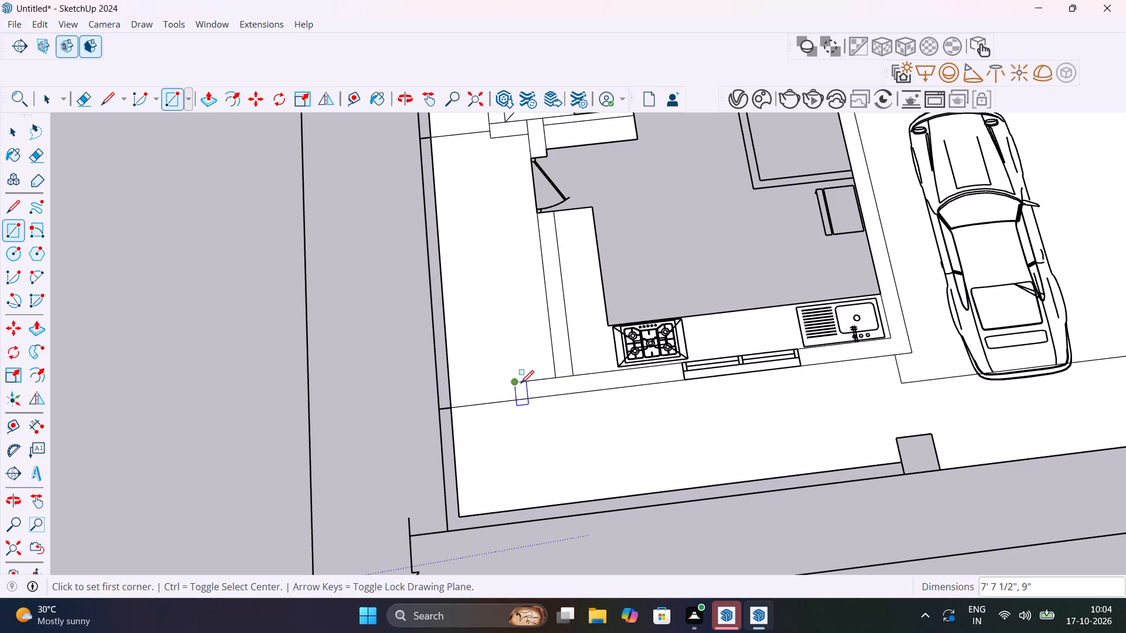
pyautogui.click(515, 381)
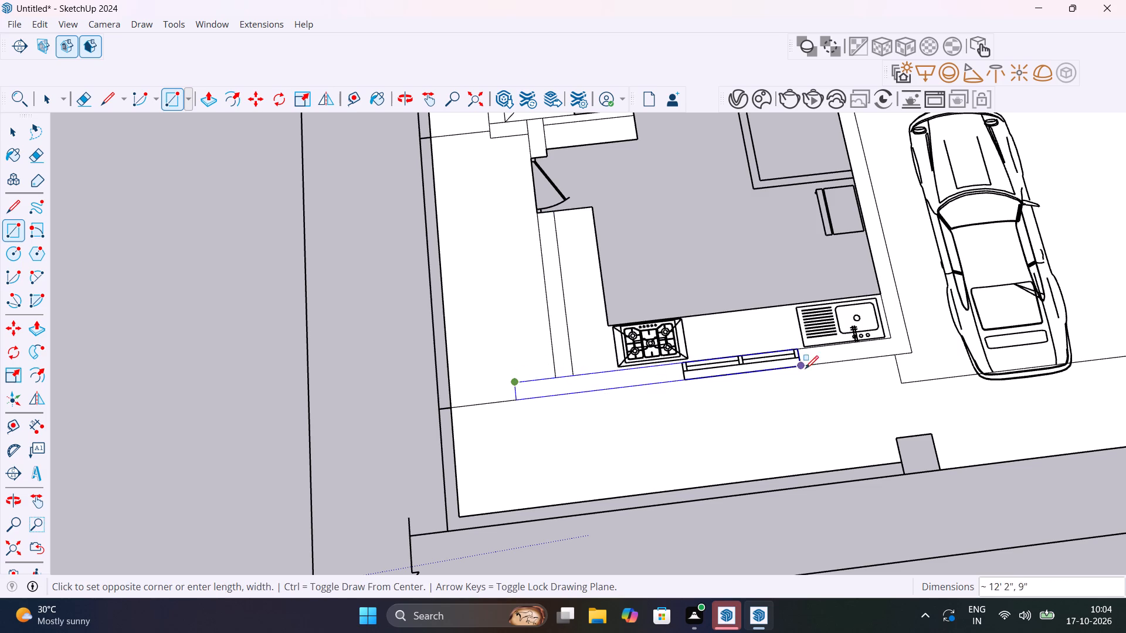
pyautogui.click(890, 352)
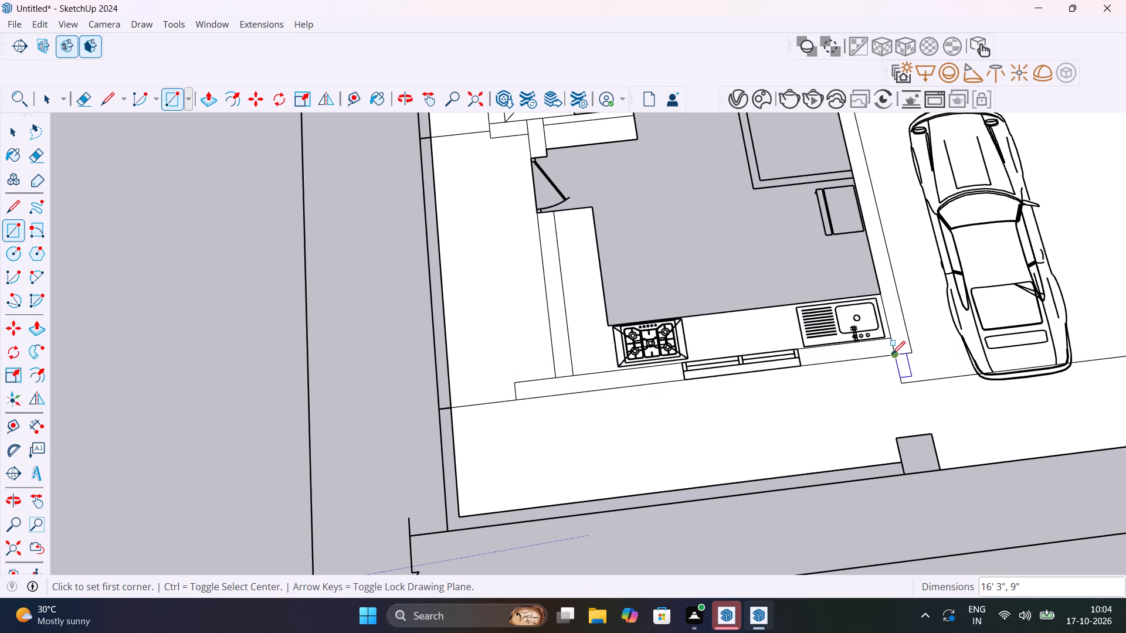
# Trace the walls bordering the car porch with 9" wide rectangles, 12' 4 1/2" along the kitchen and 7' 10 1/2" to the entrance door.
pyautogui.click(893, 354)
pyautogui.keyDown('shift'); pyautogui.moveTo(893, 265); pyautogui.dragTo(810, 448, button='middle'); pyautogui.keyUp('shift')
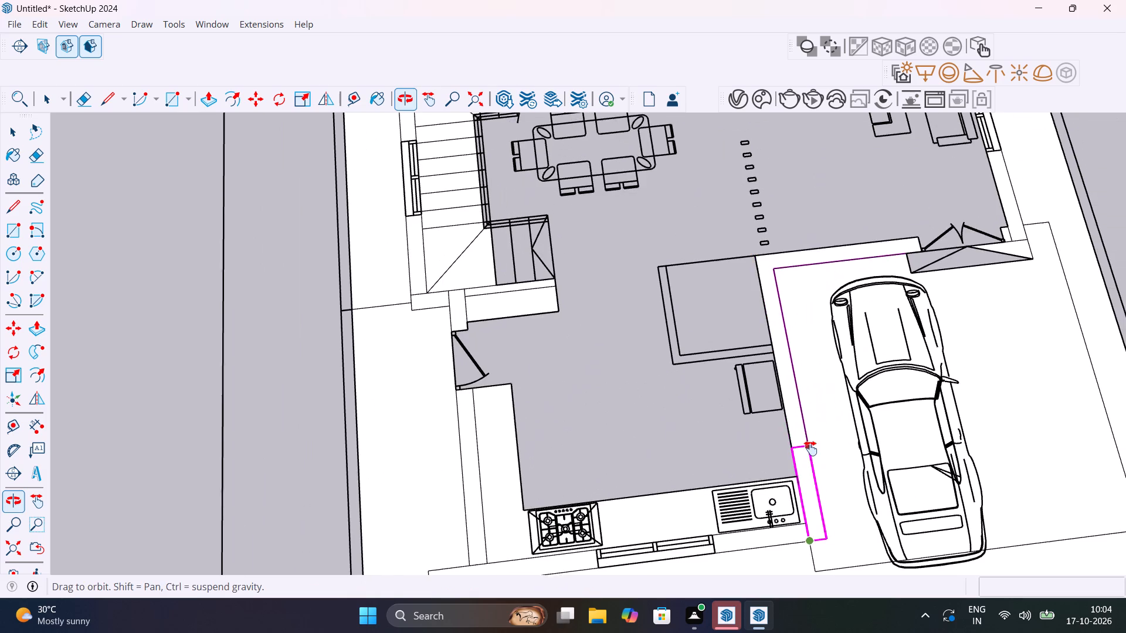
pyautogui.keyDown('shift'); pyautogui.moveTo(810, 448); pyautogui.dragTo(810, 449, button='middle'); pyautogui.keyUp('shift')
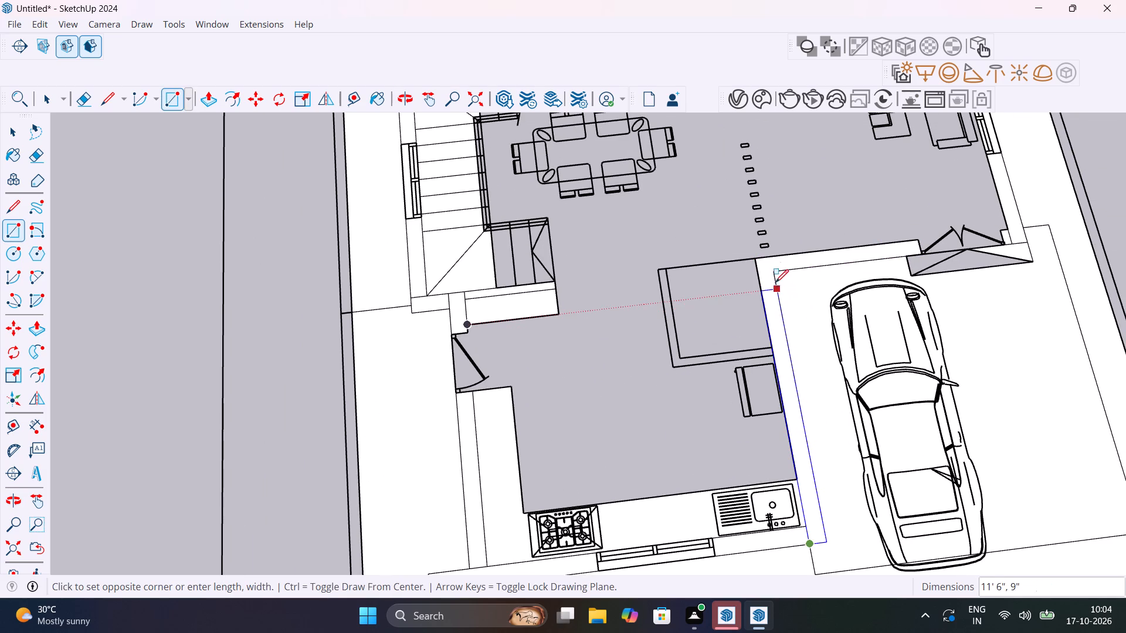
pyautogui.click(775, 273)
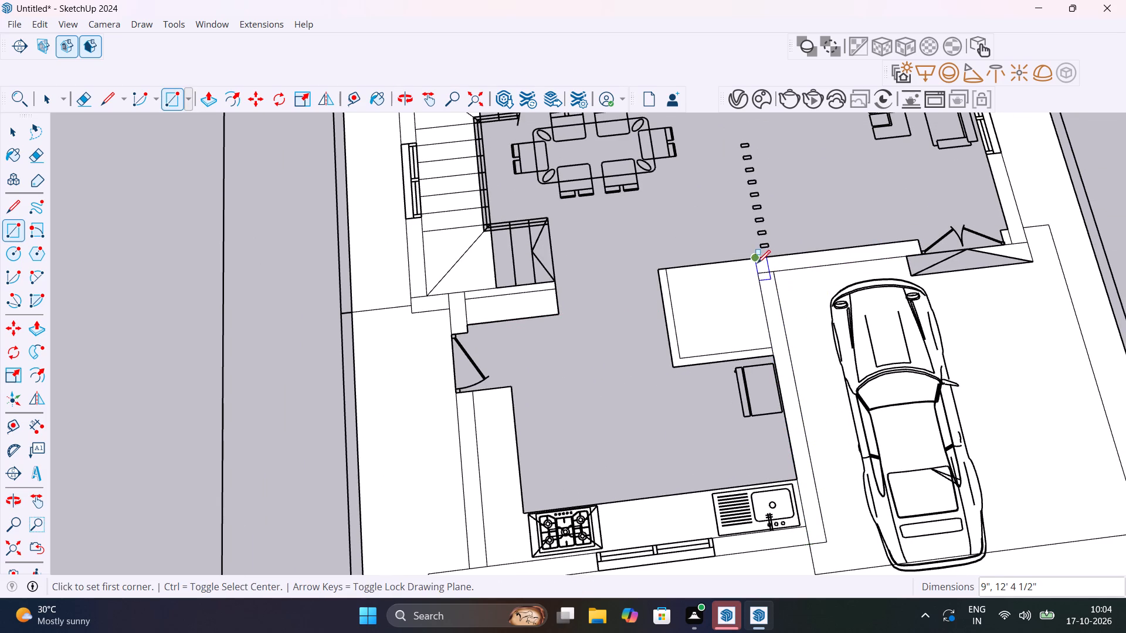
pyautogui.click(755, 261)
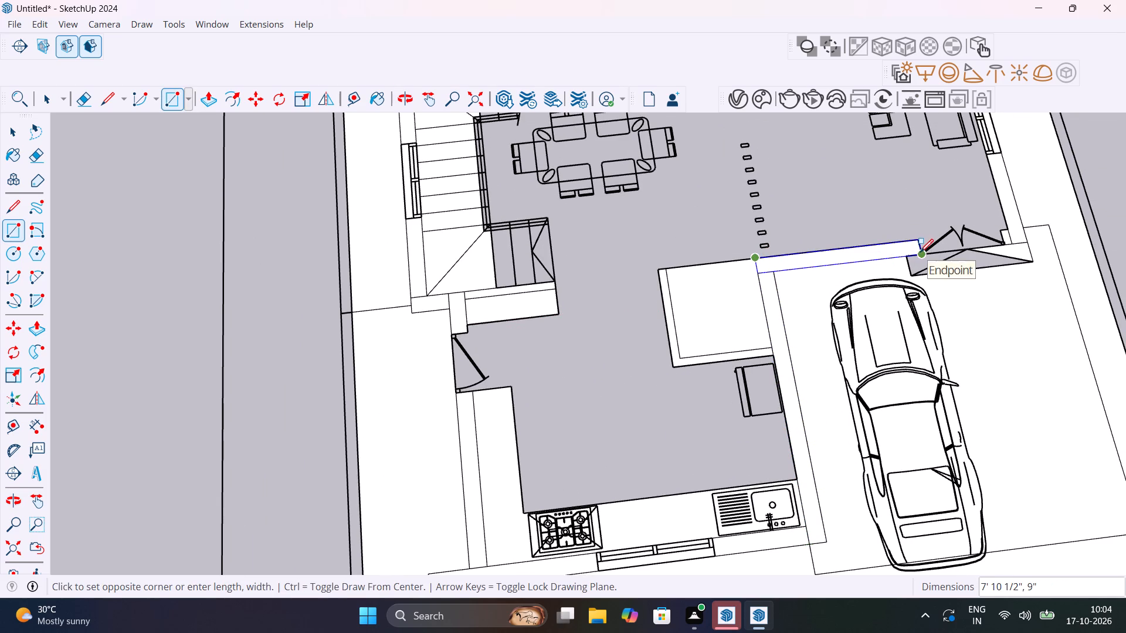
pyautogui.click(920, 251)
# Delete the ground faces outside the walls: the side strip beside the kitchen and the open area in front of it.
pyautogui.scroll(-10, 818, 345)
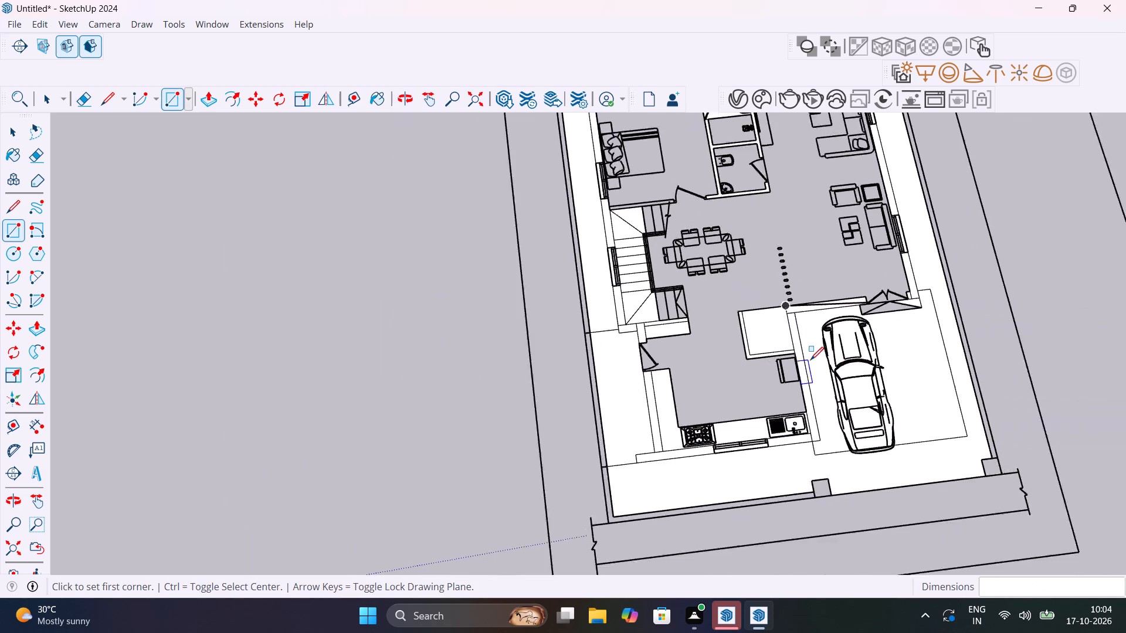
pyautogui.scroll(-3, 810, 360)
pyautogui.press('space')
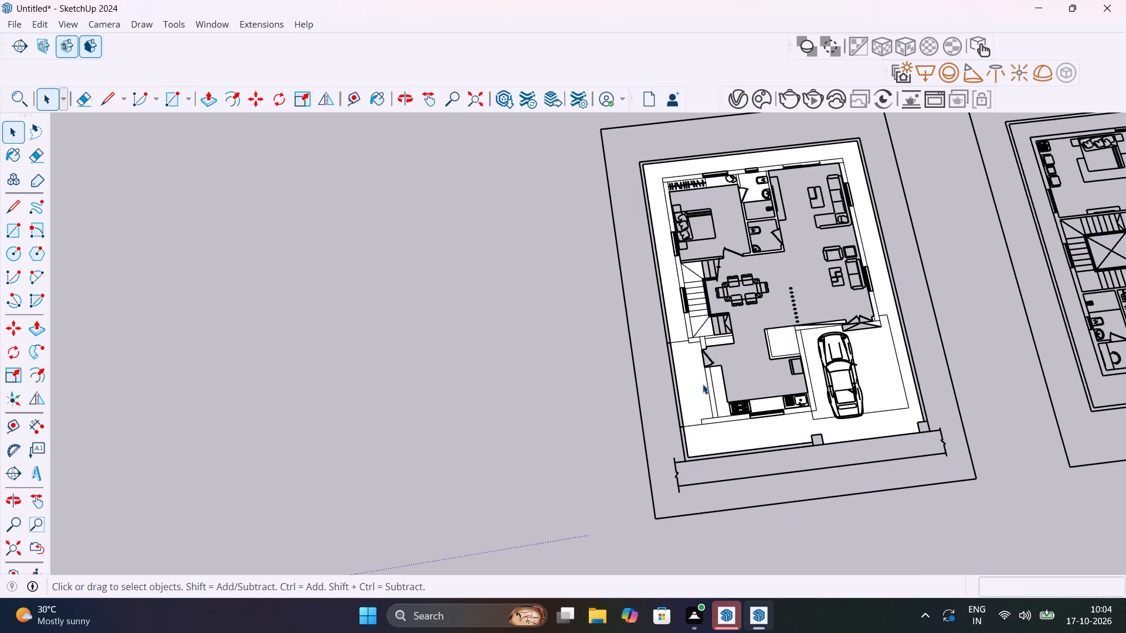
pyautogui.click(701, 383)
pyautogui.scroll(10, 686, 386)
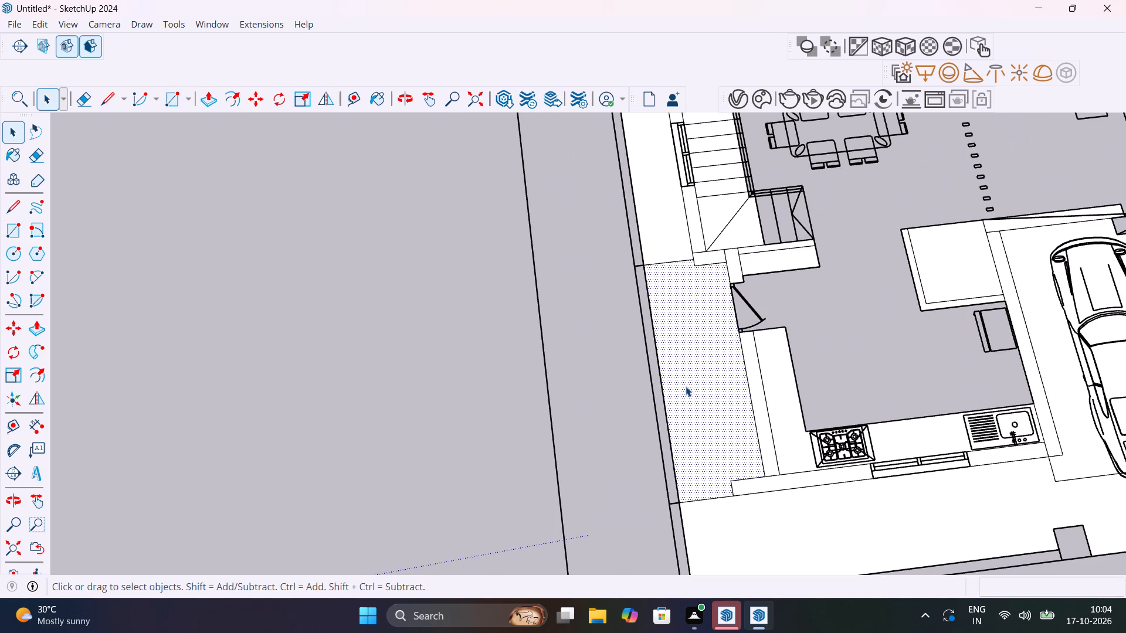
pyautogui.press('Delete')
pyautogui.click(803, 536)
pyautogui.press('Delete')
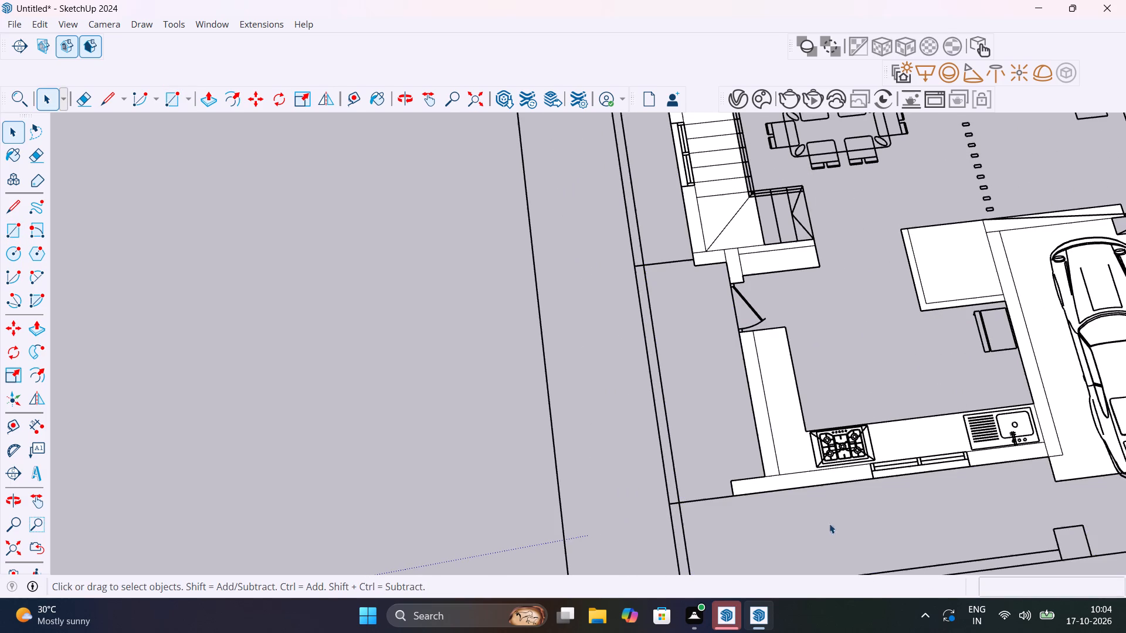
# Delete the car porch's floor face and the face inside the small square enclosure beside it, keeping the wall faces.
pyautogui.scroll(-4, 845, 503)
pyautogui.scroll(-6, 796, 393)
pyautogui.click(981, 392)
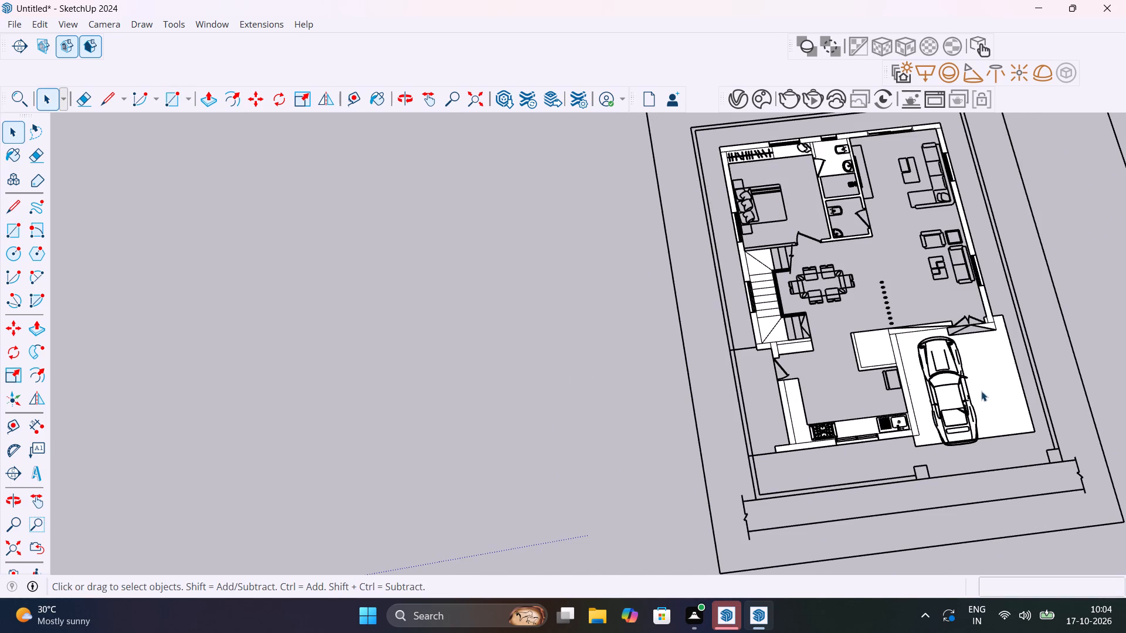
pyautogui.press('Delete')
pyautogui.moveTo(982, 375); pyautogui.dragTo(809, 420, button='middle')
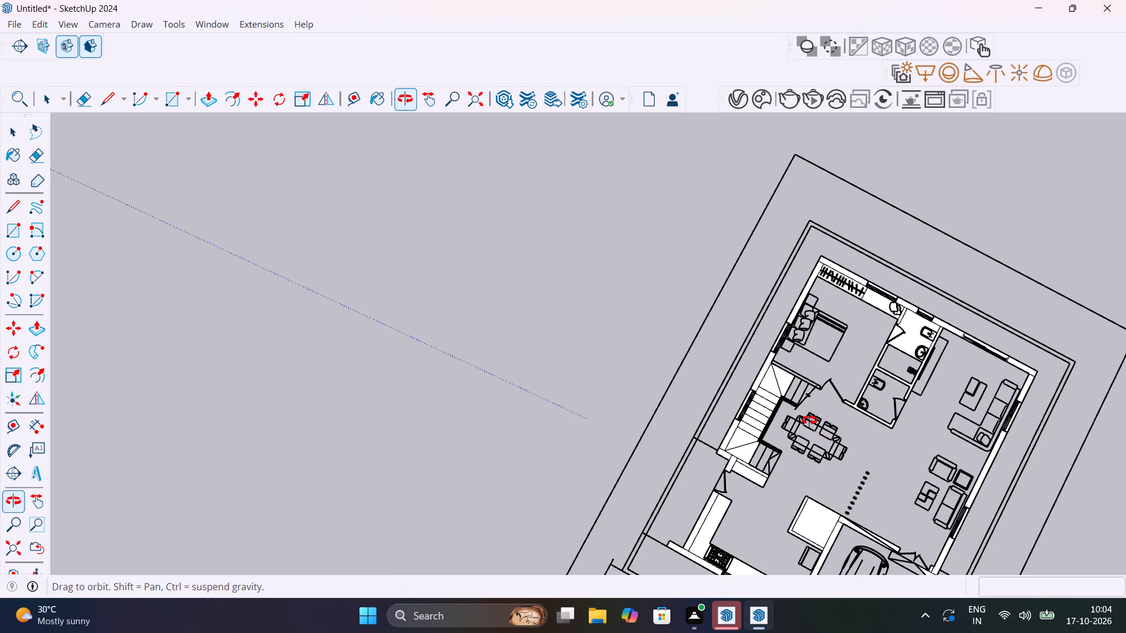
pyautogui.moveTo(809, 420); pyautogui.dragTo(900, 414, button='middle')
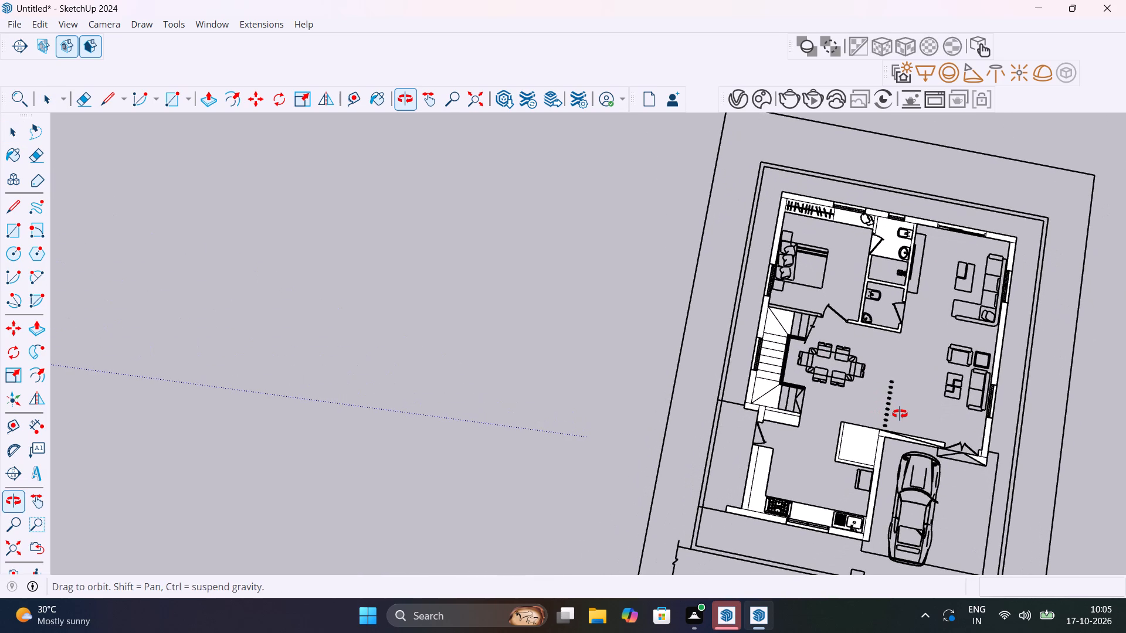
pyautogui.moveTo(900, 414); pyautogui.dragTo(707, 358, button='middle')
pyautogui.scroll(5, 608, 383)
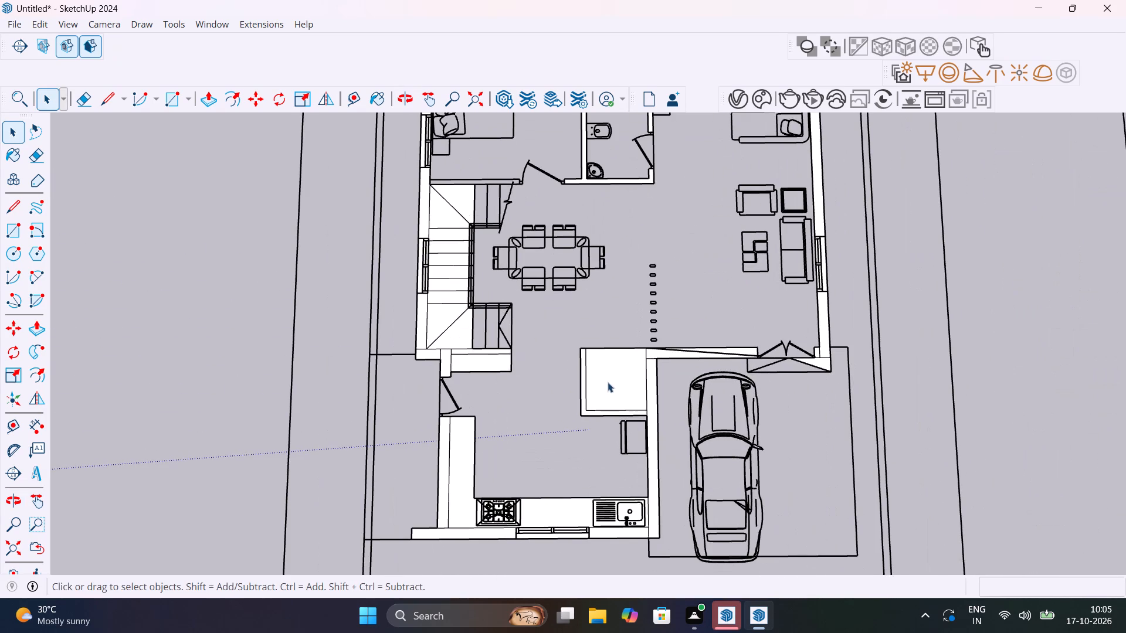
pyautogui.click(608, 382)
pyautogui.press('Delete')
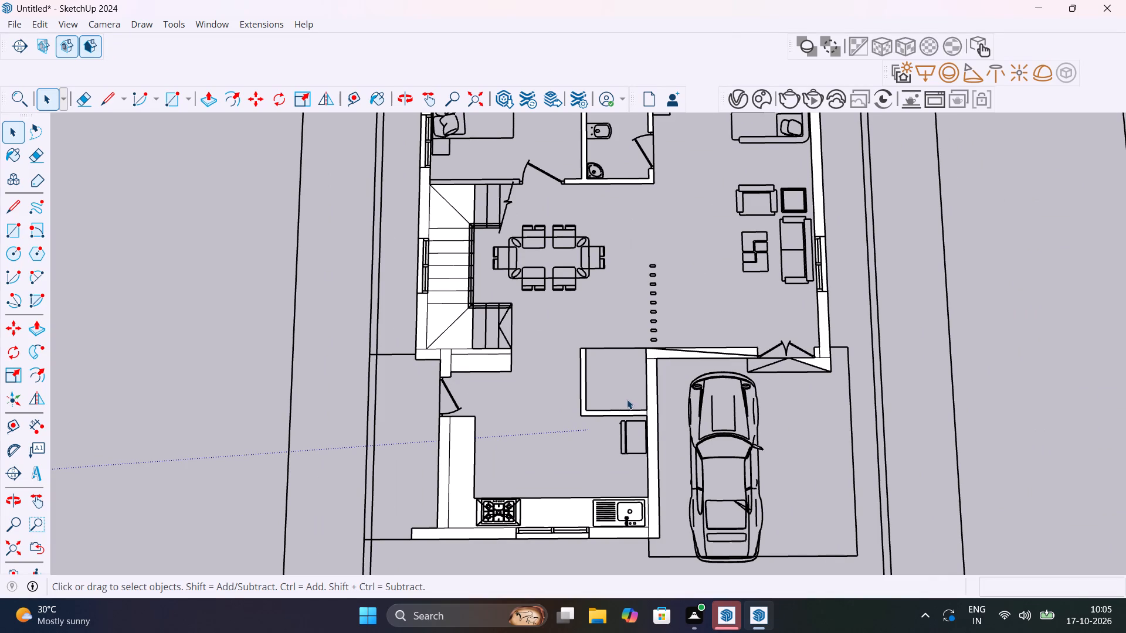
# Delete the two triangular faces of the lower stair landing and the two narrow strip faces below the staircase.
pyautogui.click(458, 322)
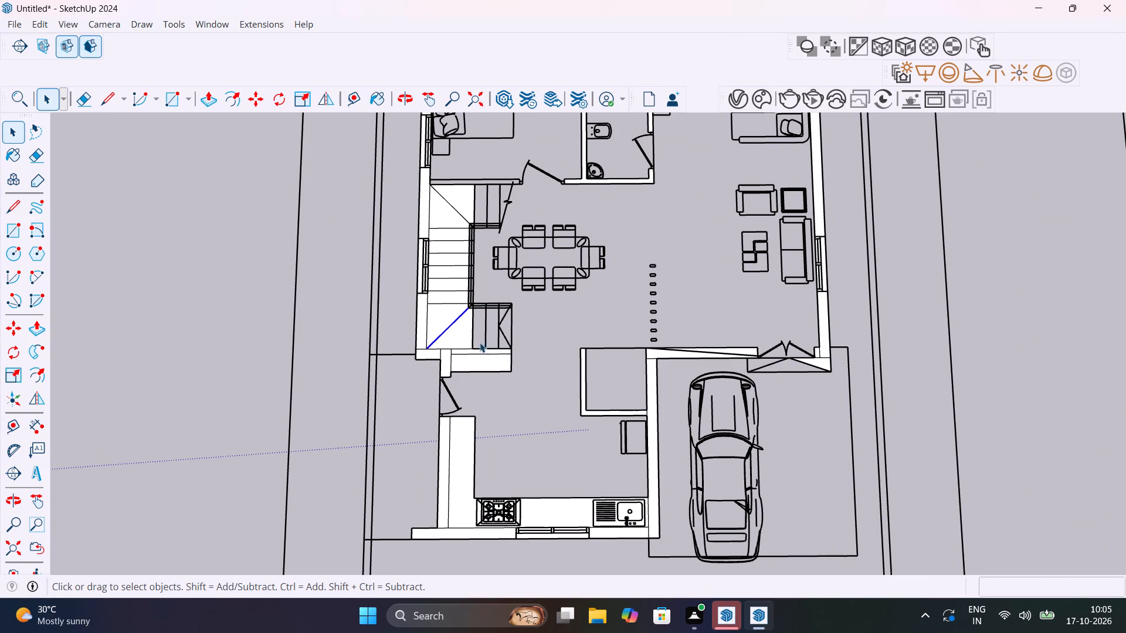
pyautogui.click(456, 335)
pyautogui.press('Delete')
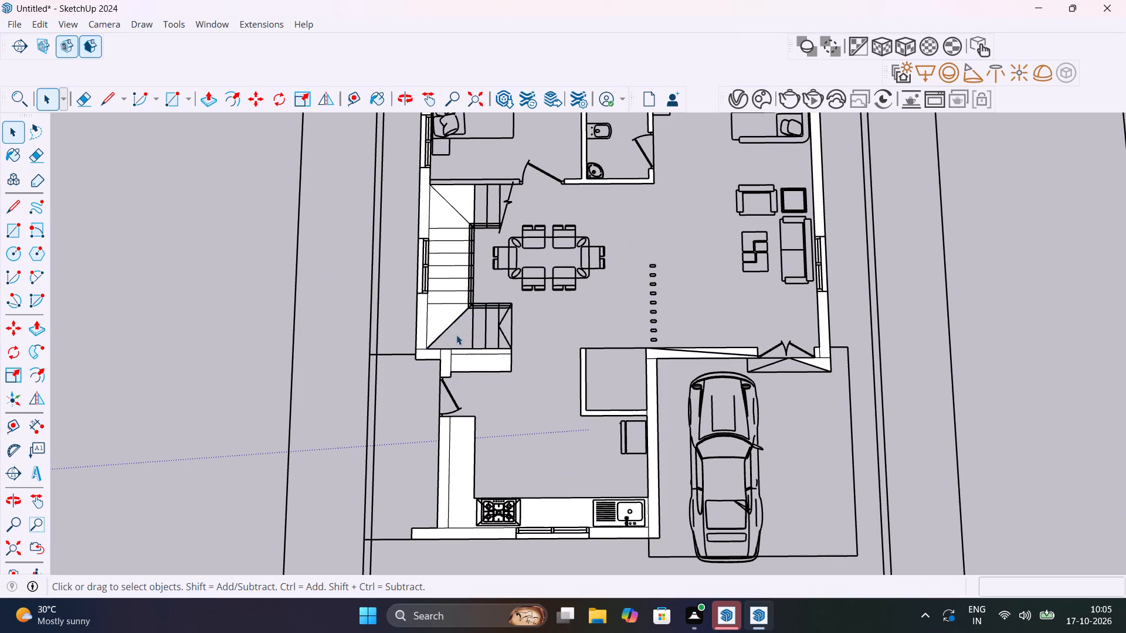
pyautogui.click(474, 360)
pyautogui.press('Delete')
pyautogui.scroll(4, 477, 355)
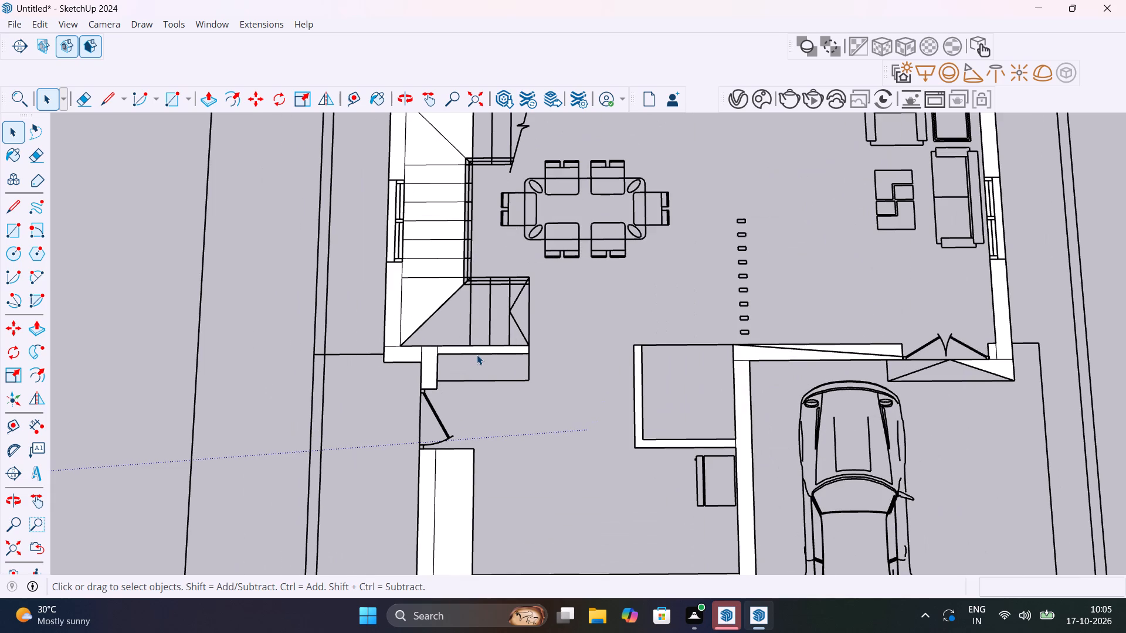
pyautogui.click(487, 349)
pyautogui.press('Delete')
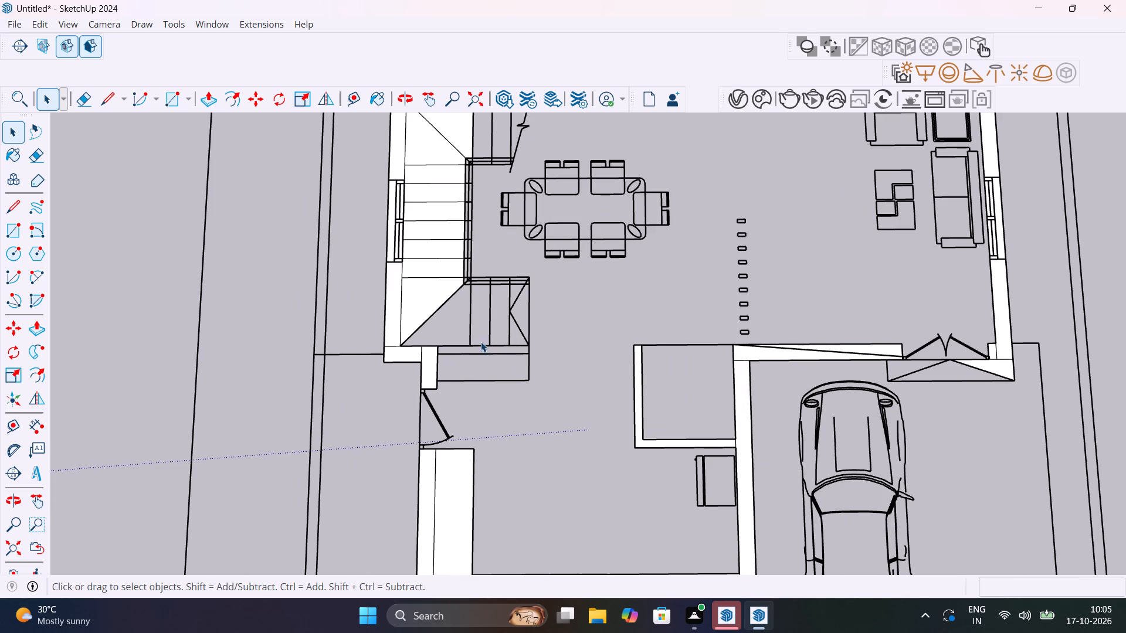
pyautogui.click(430, 295)
pyautogui.press('Delete')
# Delete all the tread faces of the main stair flight together with the upper landing's faces.
pyautogui.click(433, 269)
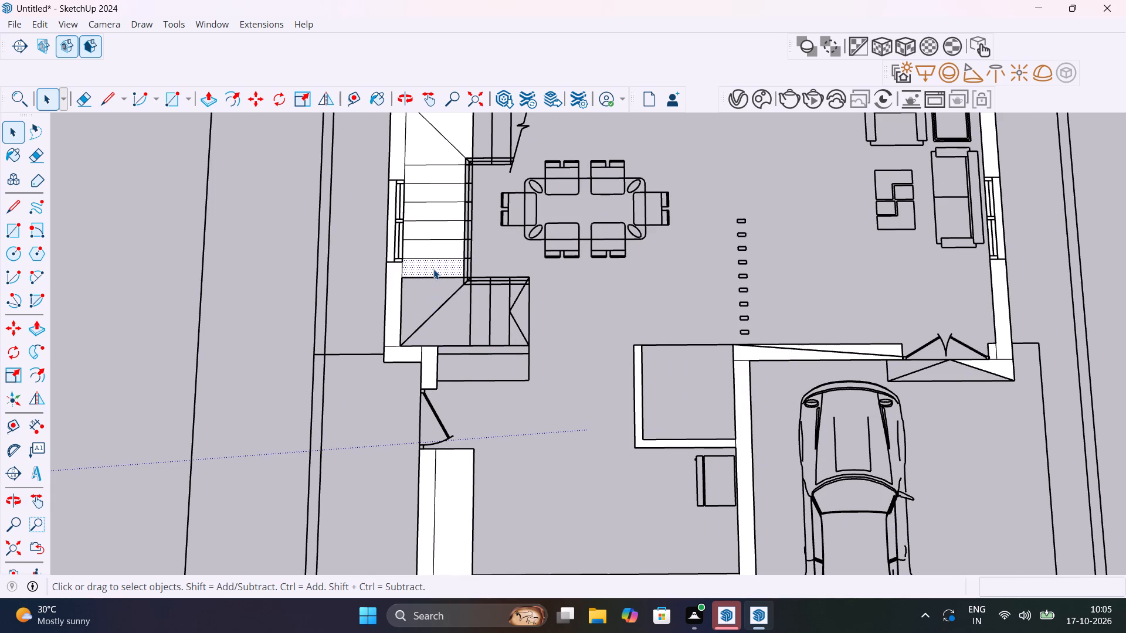
pyautogui.keyDown('shift'); pyautogui.click(433, 251); pyautogui.keyUp('shift')
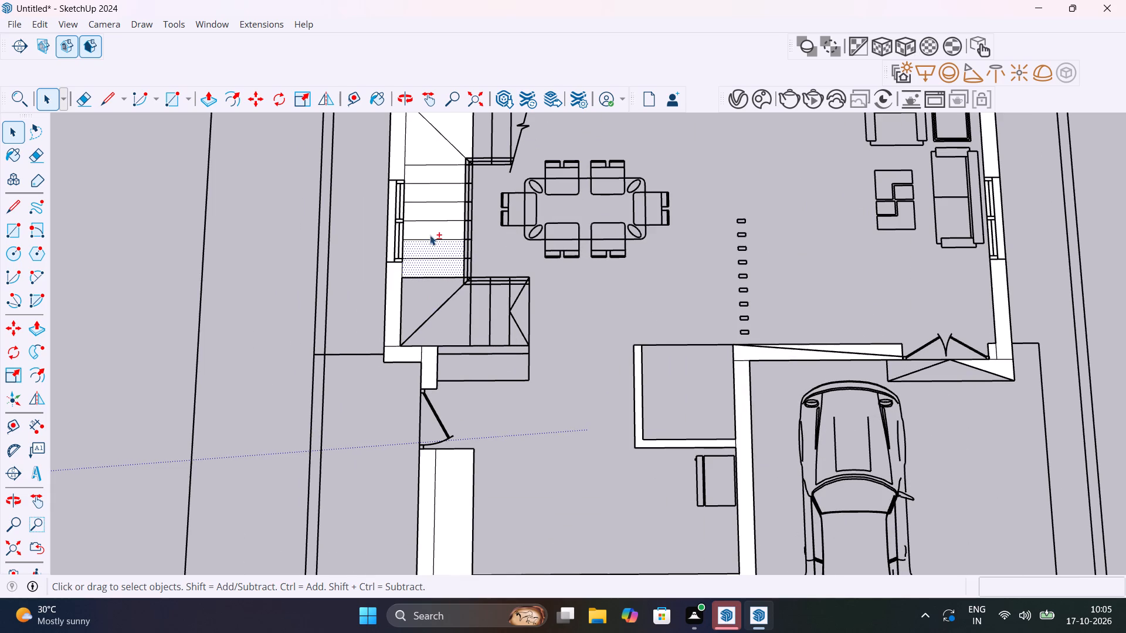
pyautogui.keyDown('shift'); pyautogui.click(430, 234); pyautogui.keyUp('shift')
pyautogui.keyDown('shift'); pyautogui.click(432, 208); pyautogui.keyUp('shift')
pyautogui.keyDown('shift'); pyautogui.click(437, 186); pyautogui.keyUp('shift')
pyautogui.keyDown('shift'); pyautogui.click(443, 175); pyautogui.keyUp('shift')
pyautogui.keyDown('shift'); pyautogui.moveTo(451, 186); pyautogui.dragTo(495, 322, button='middle'); pyautogui.keyUp('shift')
pyautogui.keyDown('shift'); pyautogui.scroll(1, 494, 322); pyautogui.keyUp('shift')
pyautogui.keyDown('shift'); pyautogui.click(474, 286); pyautogui.keyUp('shift')
pyautogui.keyDown('shift'); pyautogui.click(504, 246); pyautogui.keyUp('shift')
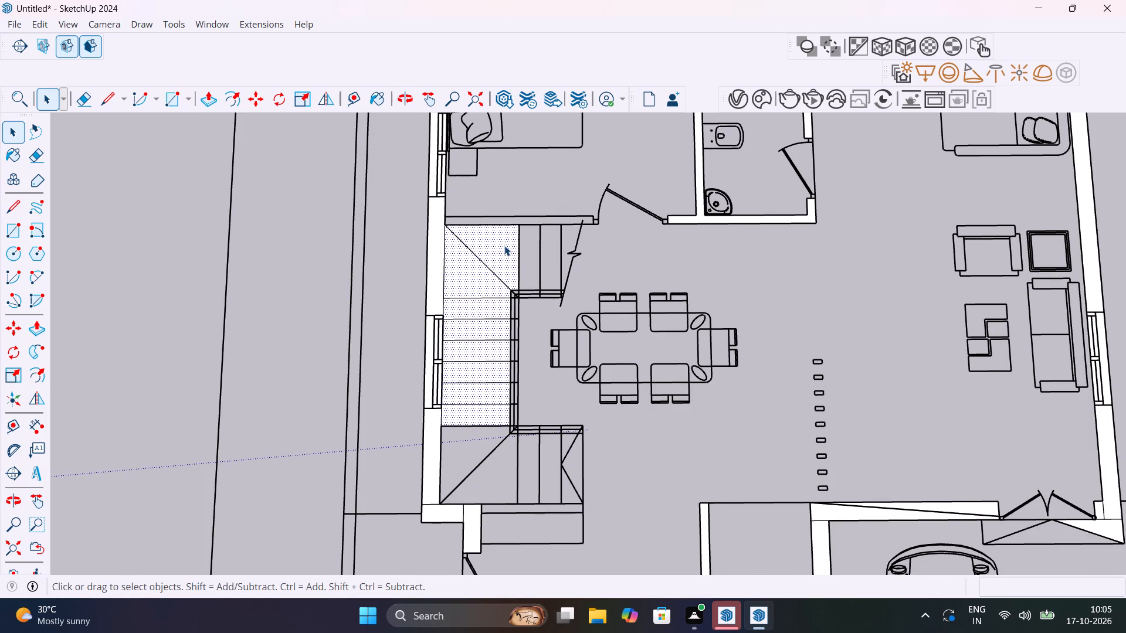
pyautogui.press('Delete')
# Erase the seam edges inside the stepped wall corner below the staircase to merge its wall faces.
pyautogui.scroll(-6, 494, 324)
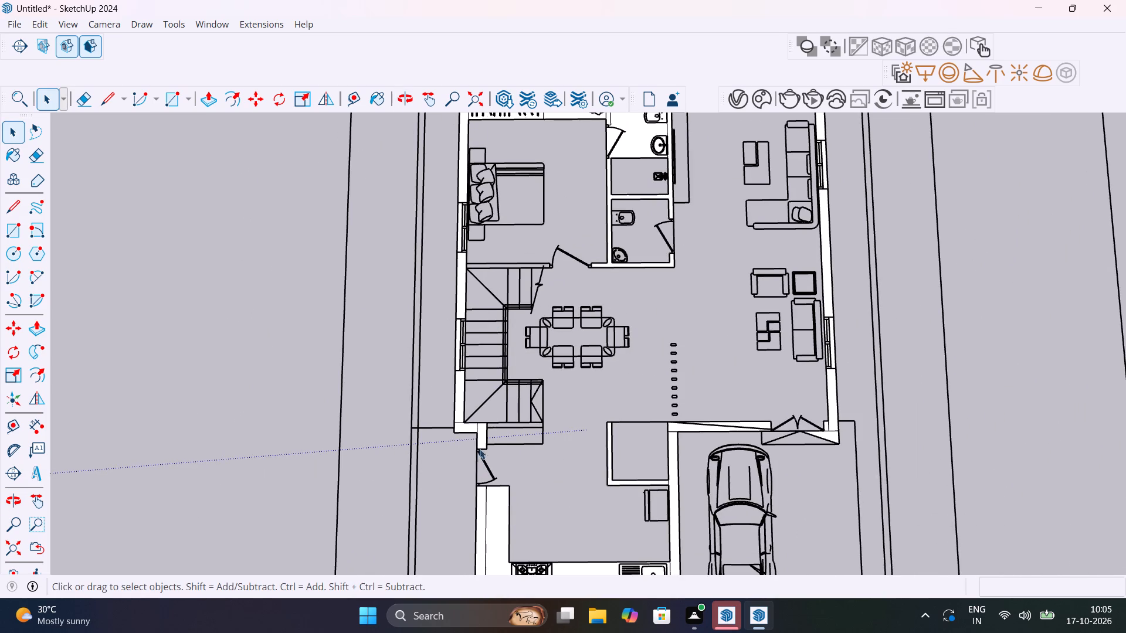
pyautogui.scroll(11, 481, 447)
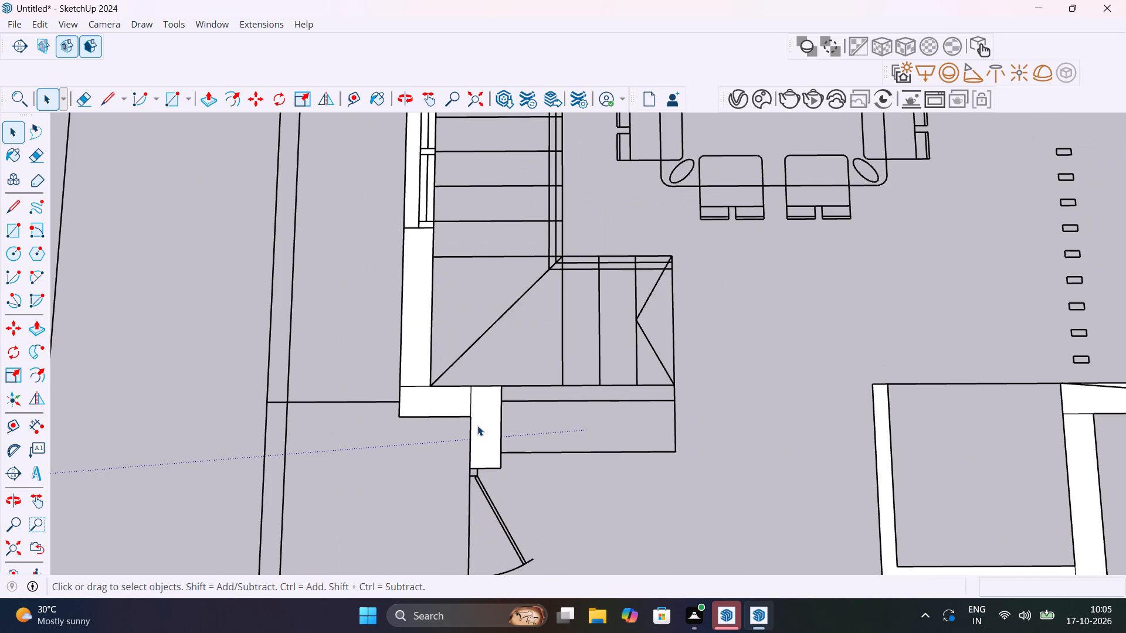
pyautogui.scroll(5, 477, 426)
pyautogui.press('e')
pyautogui.click(466, 392)
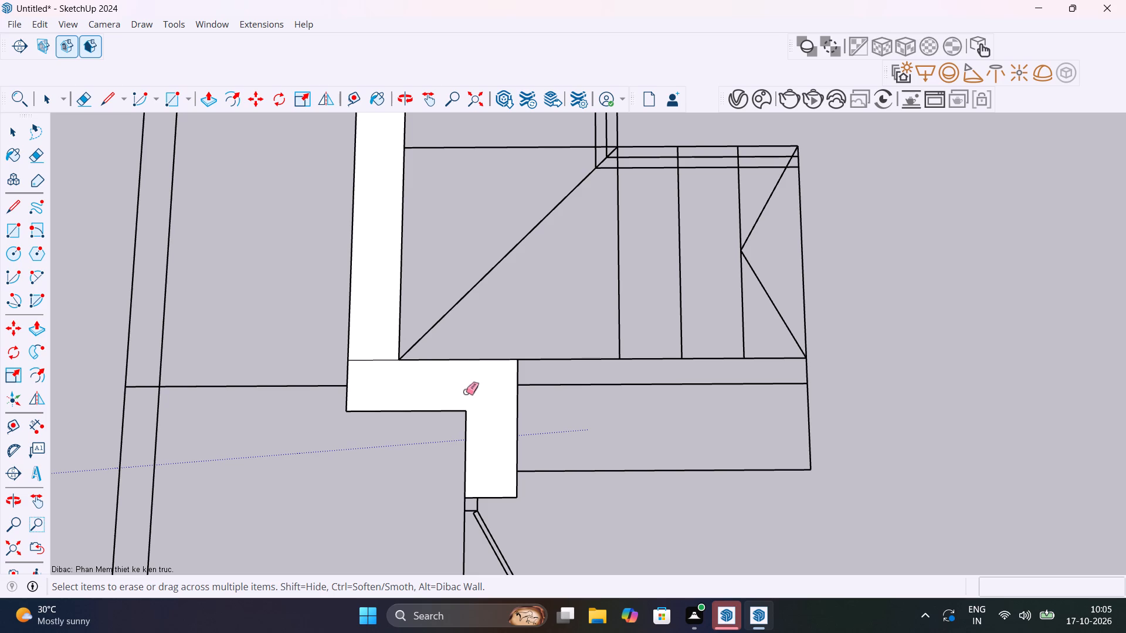
pyautogui.click(388, 358)
pyautogui.click(388, 358)
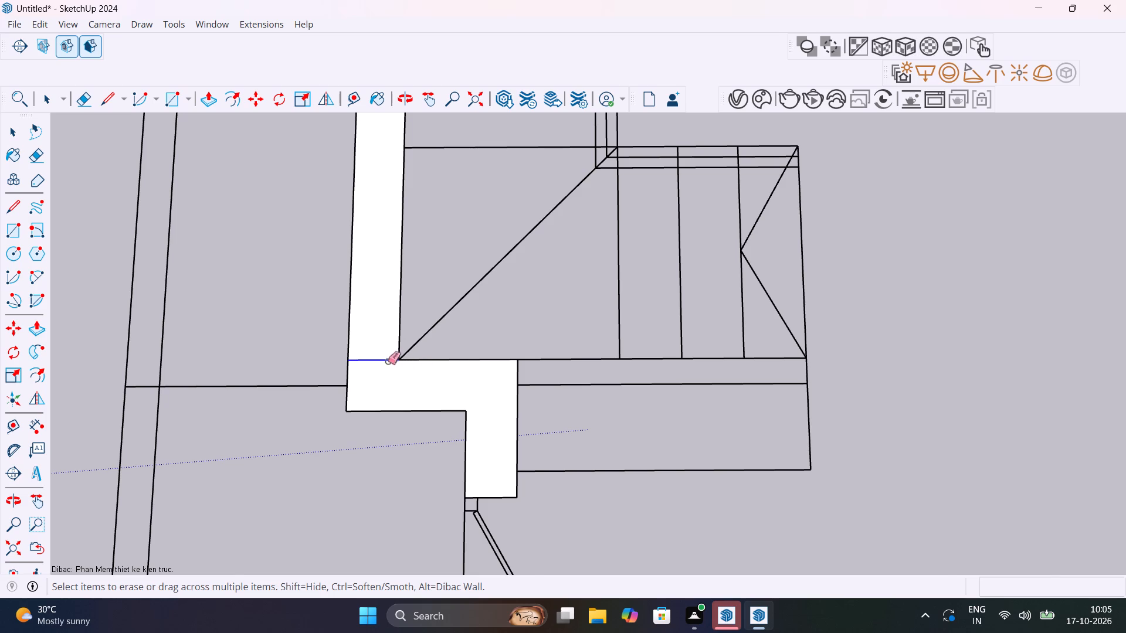
# Erase the seam edges at the kitchen's two outer wall corners, beside the counter and beside the sink.
pyautogui.scroll(-13, 402, 372)
pyautogui.scroll(-8, 402, 372)
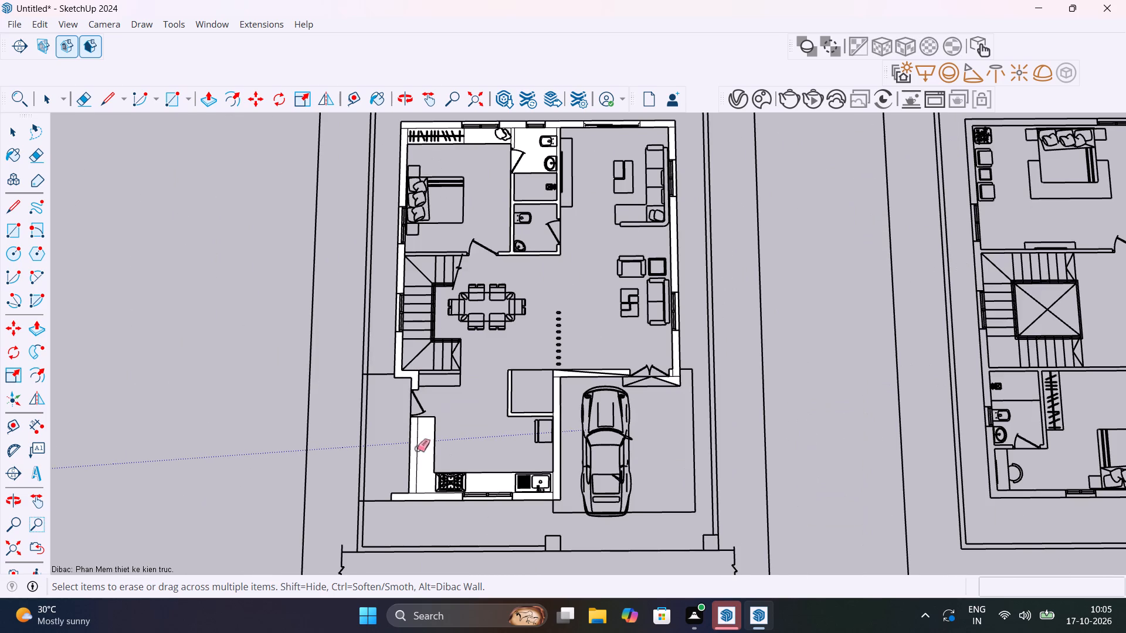
pyautogui.scroll(14, 406, 498)
pyautogui.moveTo(425, 477); pyautogui.dragTo(428, 488)
pyautogui.scroll(-5, 435, 484)
pyautogui.scroll(9, 789, 492)
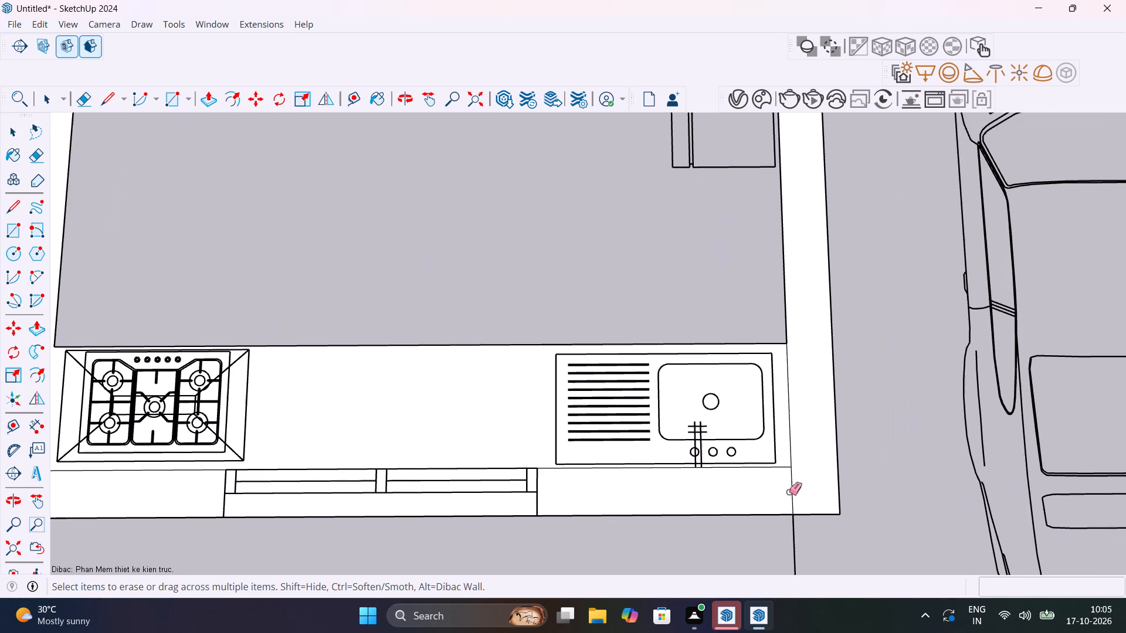
pyautogui.moveTo(789, 492); pyautogui.dragTo(805, 492)
pyautogui.scroll(-14, 769, 492)
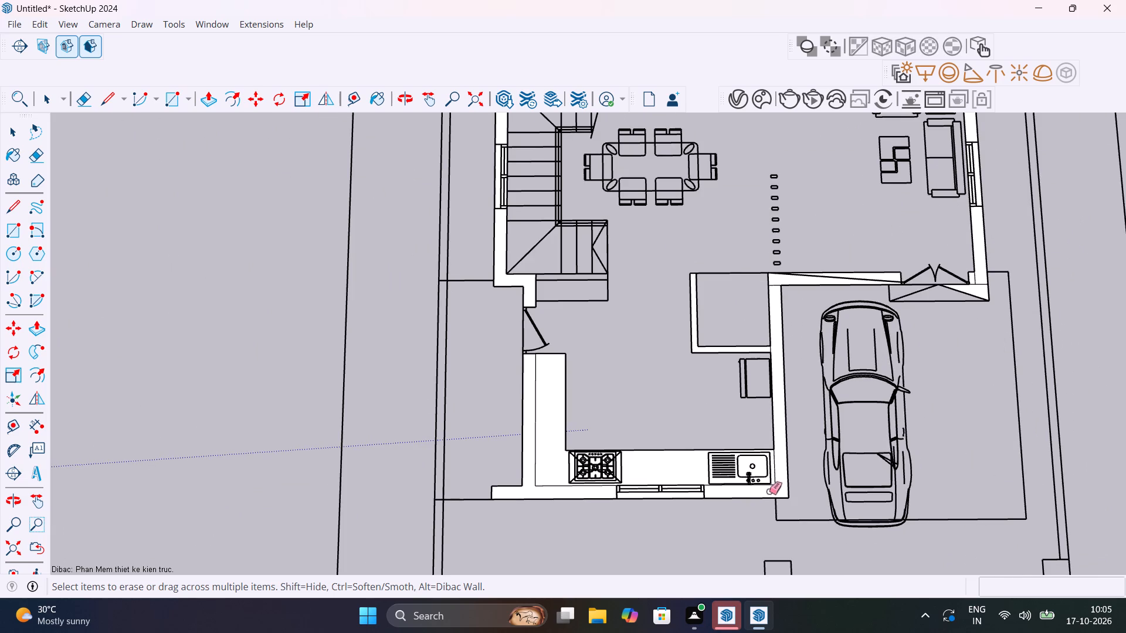
# Delete the L-shaped kitchen counter face, leaving only the wall faces around the kitchen.
pyautogui.keyDown('shift'); pyautogui.moveTo(764, 492); pyautogui.dragTo(624, 486, button='middle'); pyautogui.keyUp('shift')
pyautogui.keyDown('shift'); pyautogui.scroll(-2, 764, 492); pyautogui.keyUp('shift')
pyautogui.press('space')
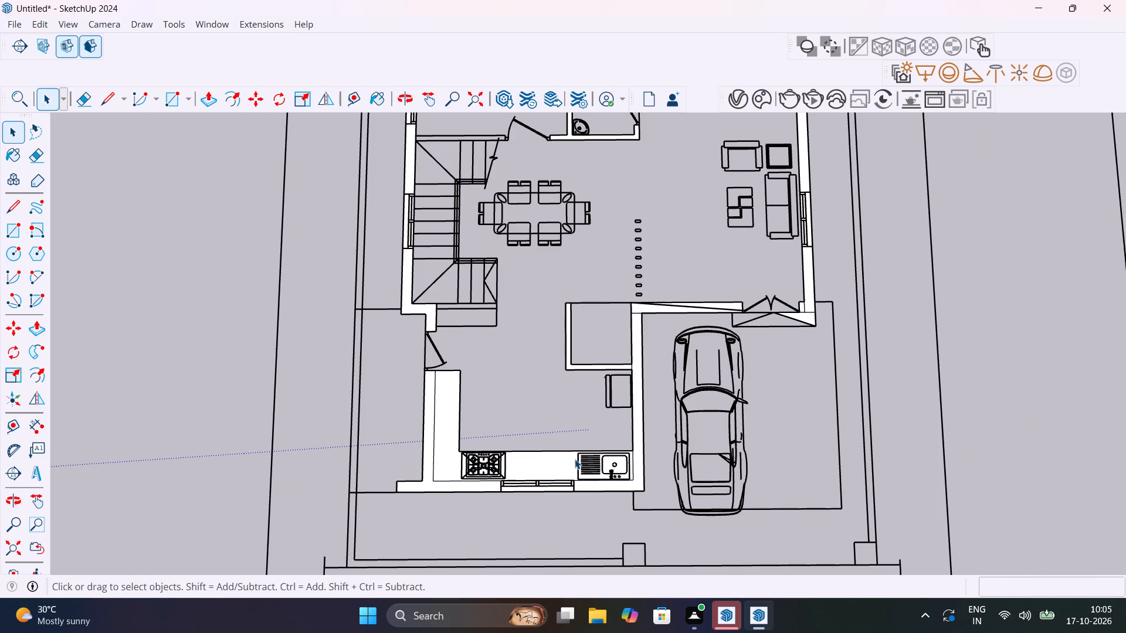
pyautogui.click(558, 458)
pyautogui.scroll(1, 558, 458)
pyautogui.press('Delete')
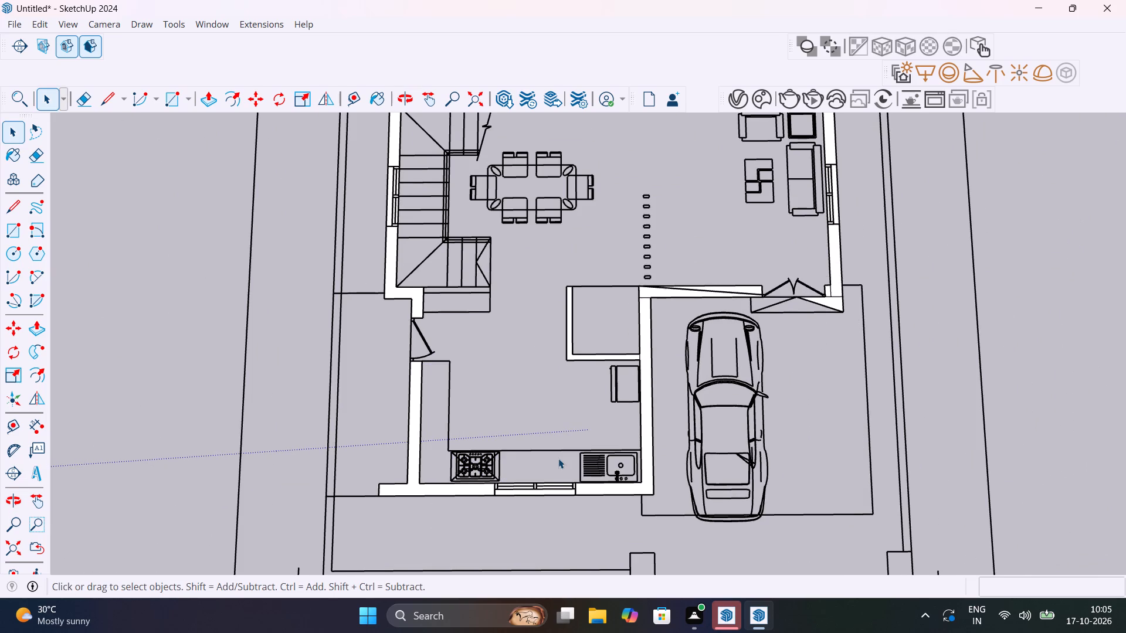
# Delete the triangular face on the entrance step and erase the seam in the wall corner beside the entrance door.
pyautogui.scroll(-4, 462, 437)
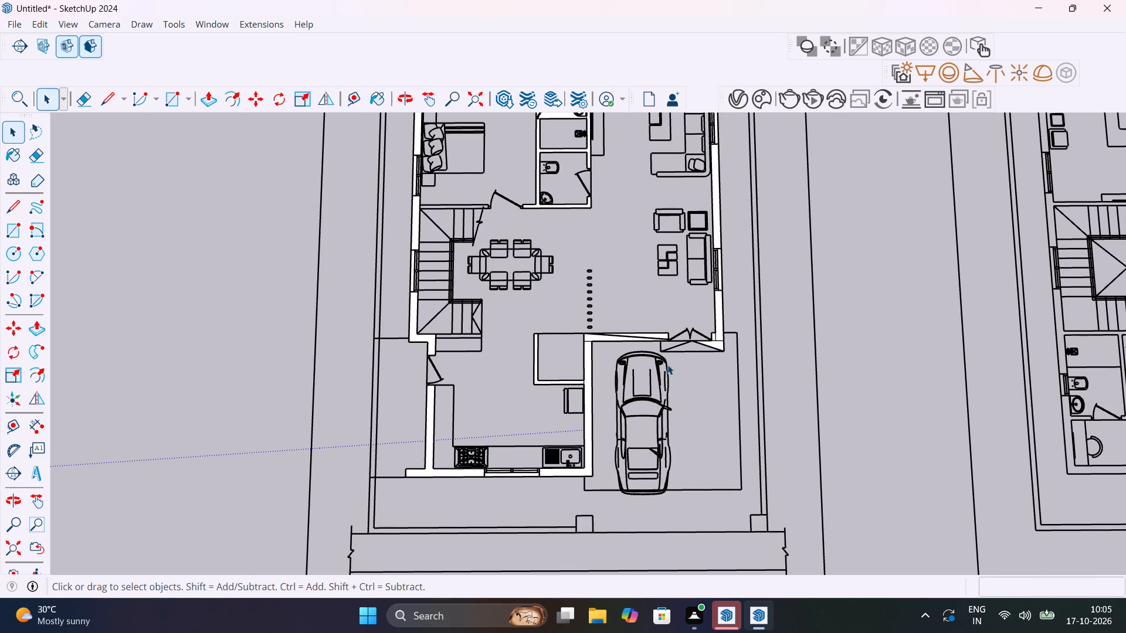
pyautogui.moveTo(667, 363); pyautogui.dragTo(491, 422, button='middle')
pyautogui.scroll(8, 679, 384)
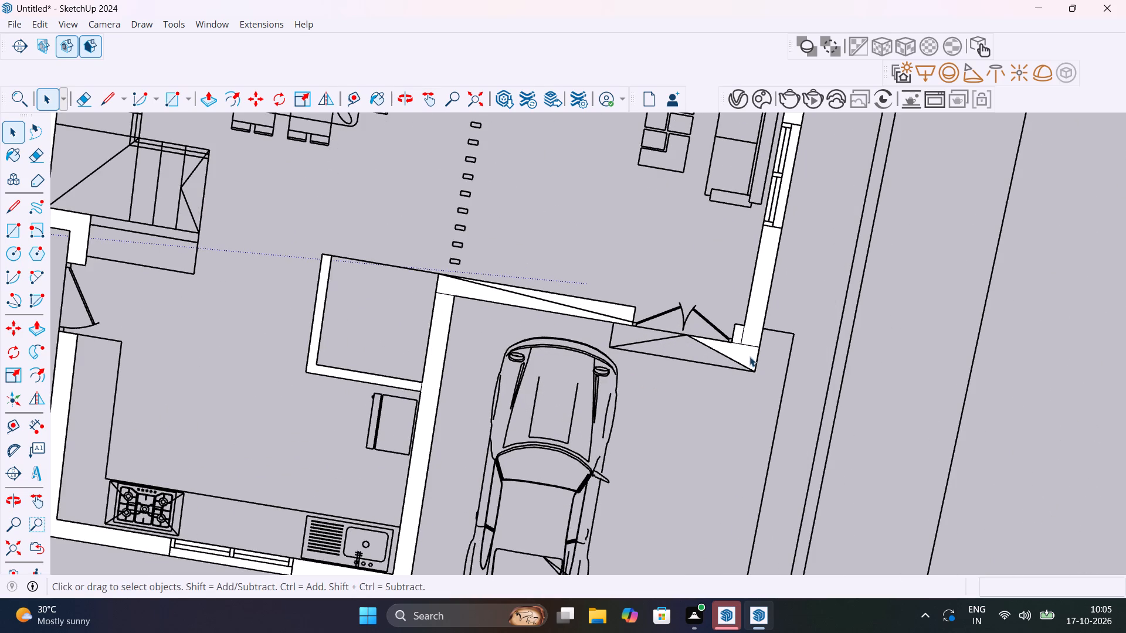
pyautogui.click(749, 356)
pyautogui.press('Delete')
pyautogui.scroll(8, 743, 342)
pyautogui.press('e')
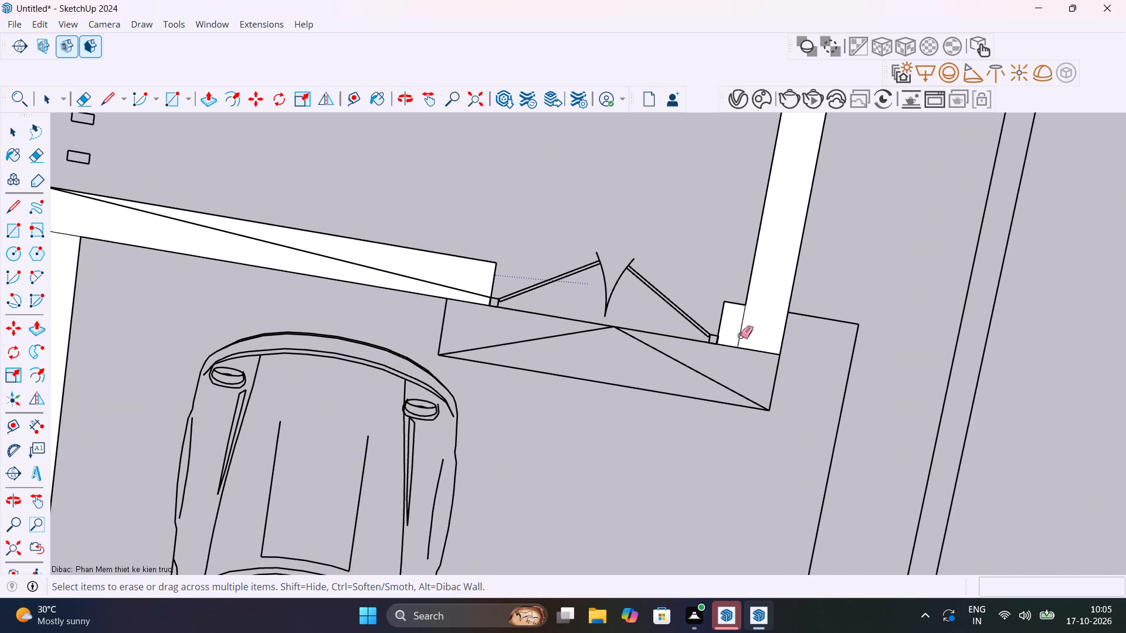
pyautogui.click(739, 332)
# Erase the seam edges at the outer wall corners of the living room and the wardrobe side of the bedroom.
pyautogui.scroll(-6, 662, 411)
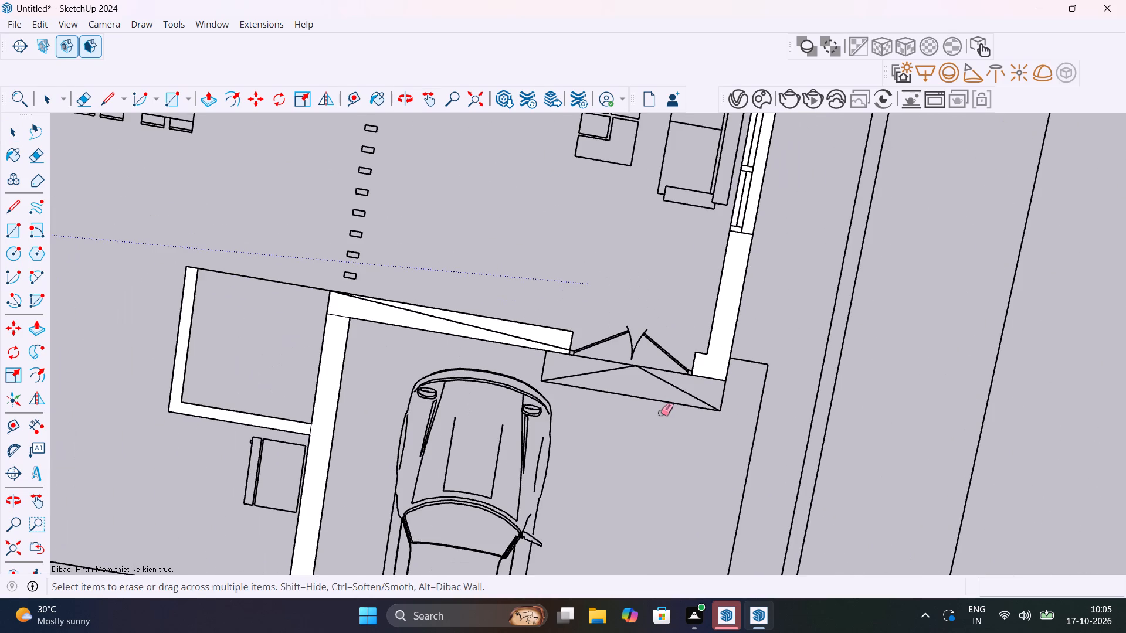
pyautogui.keyDown('shift'); pyautogui.moveTo(660, 410); pyautogui.dragTo(518, 499, button='middle'); pyautogui.keyUp('shift')
pyautogui.scroll(-13, 523, 480)
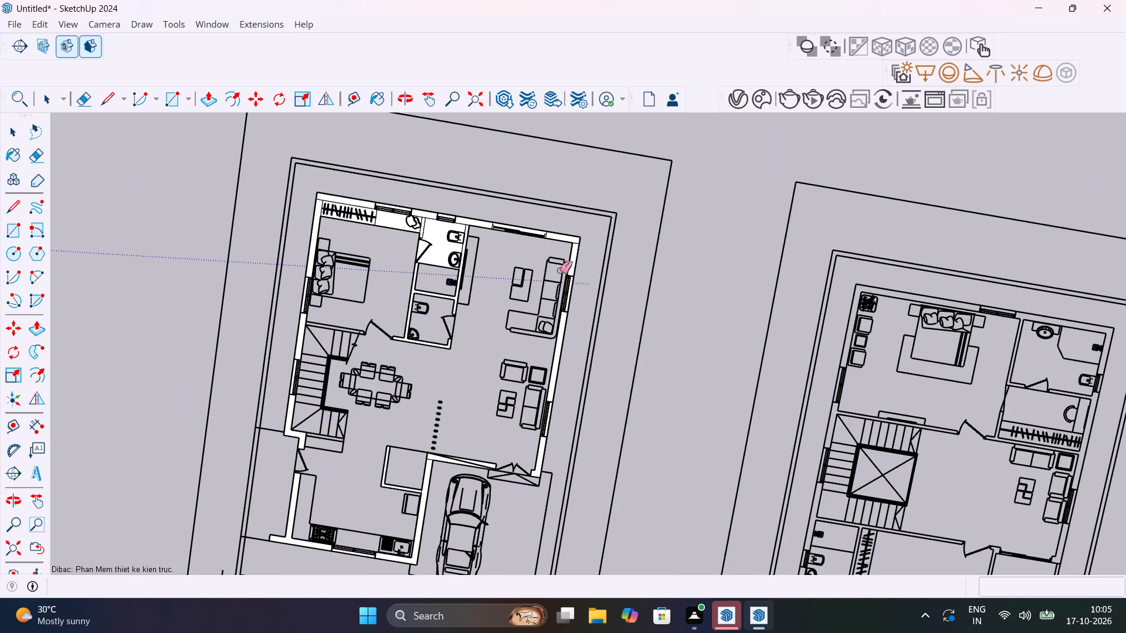
pyautogui.scroll(18, 574, 240)
pyautogui.moveTo(576, 256); pyautogui.dragTo(579, 263)
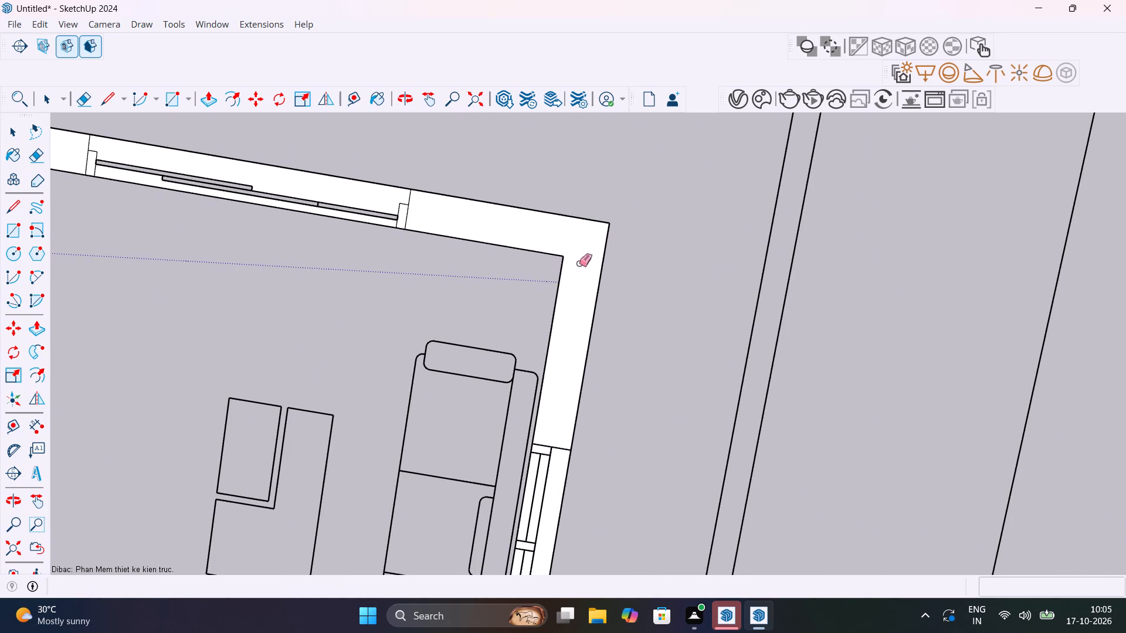
pyautogui.scroll(-14, 579, 263)
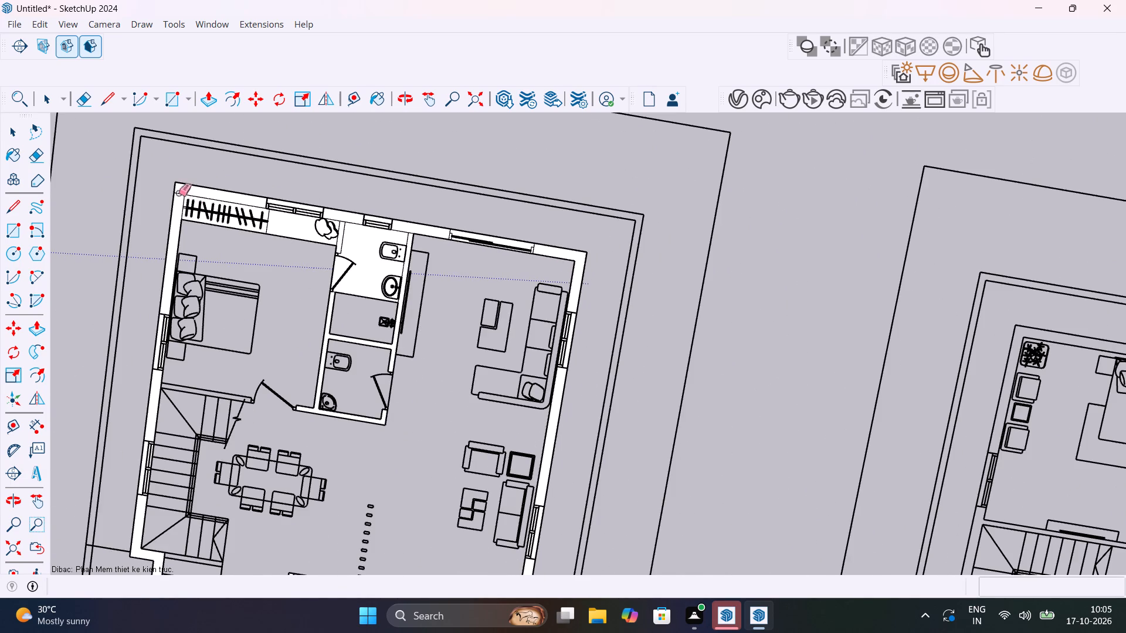
pyautogui.scroll(10, 178, 192)
pyautogui.click(185, 195)
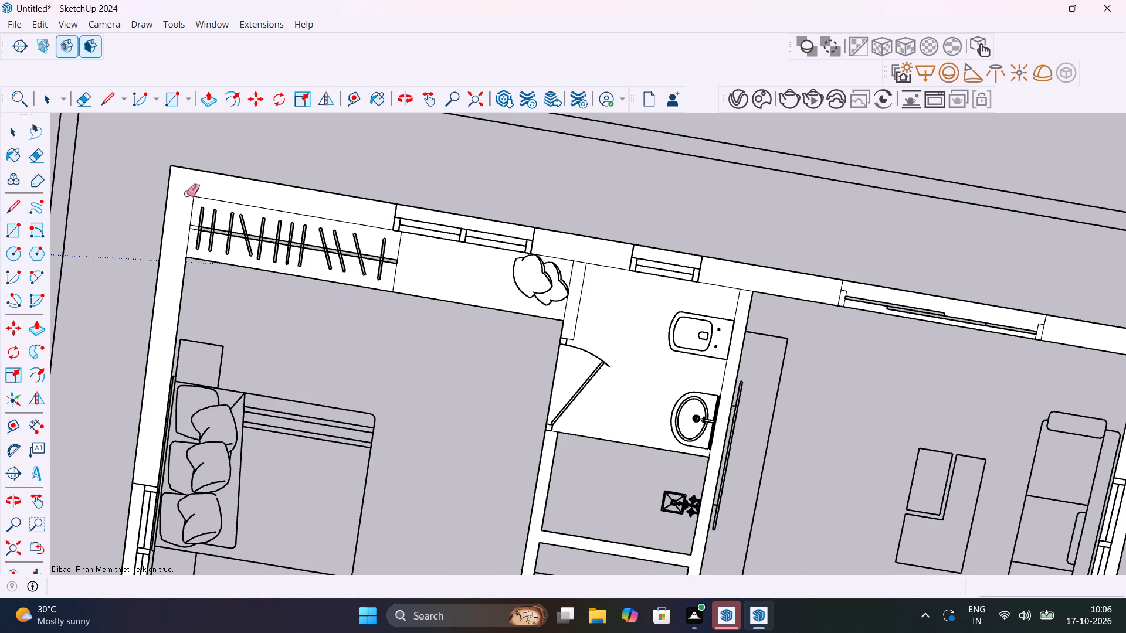
# Delete the bedroom's dressing counter face and both wardrobe faces along the window wall.
pyautogui.press('space')
pyautogui.click(425, 274)
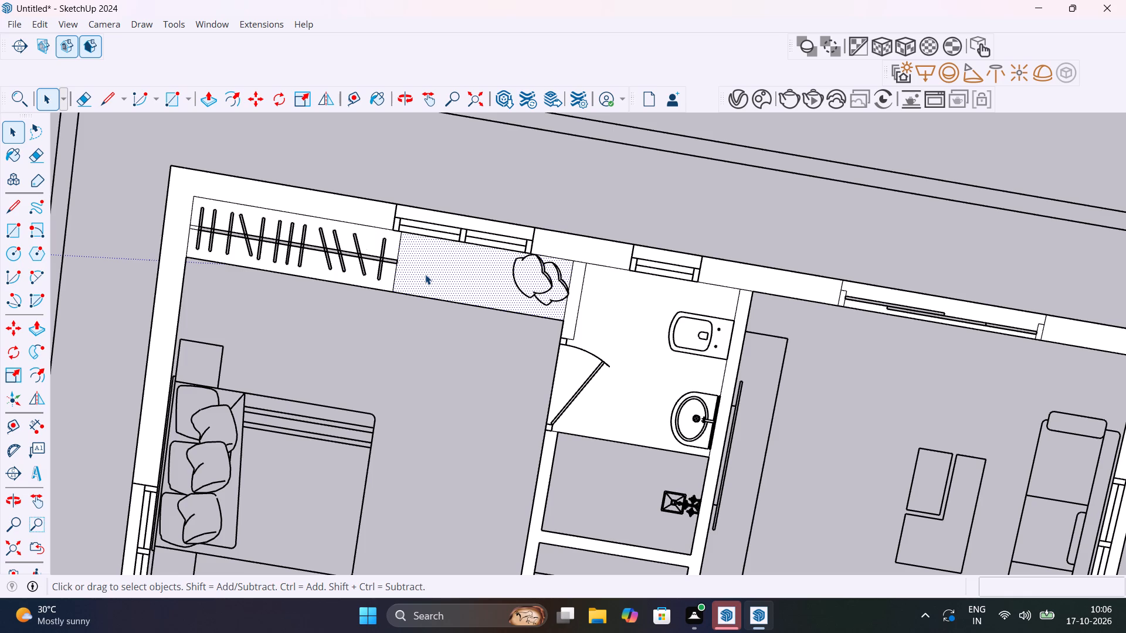
pyautogui.press('Delete')
pyautogui.click(373, 267)
pyautogui.press('Delete')
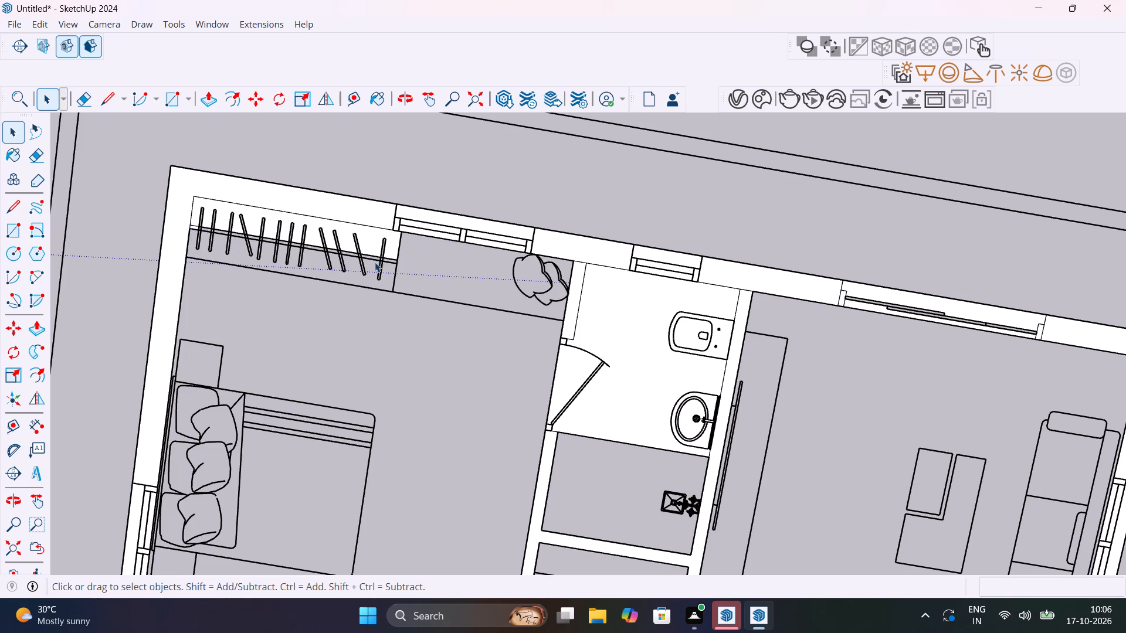
pyautogui.click(378, 247)
pyautogui.press('Delete')
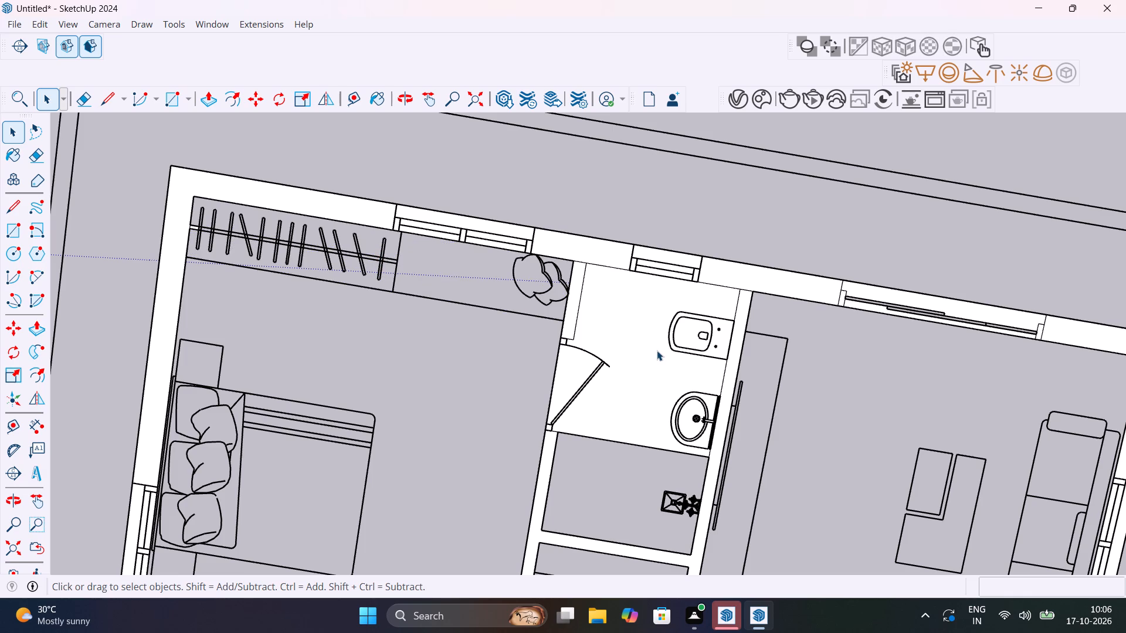
# Delete the floor face of the bedroom's attached bathroom.
pyautogui.click(657, 350)
pyautogui.press('Delete')
pyautogui.scroll(-12, 657, 350)
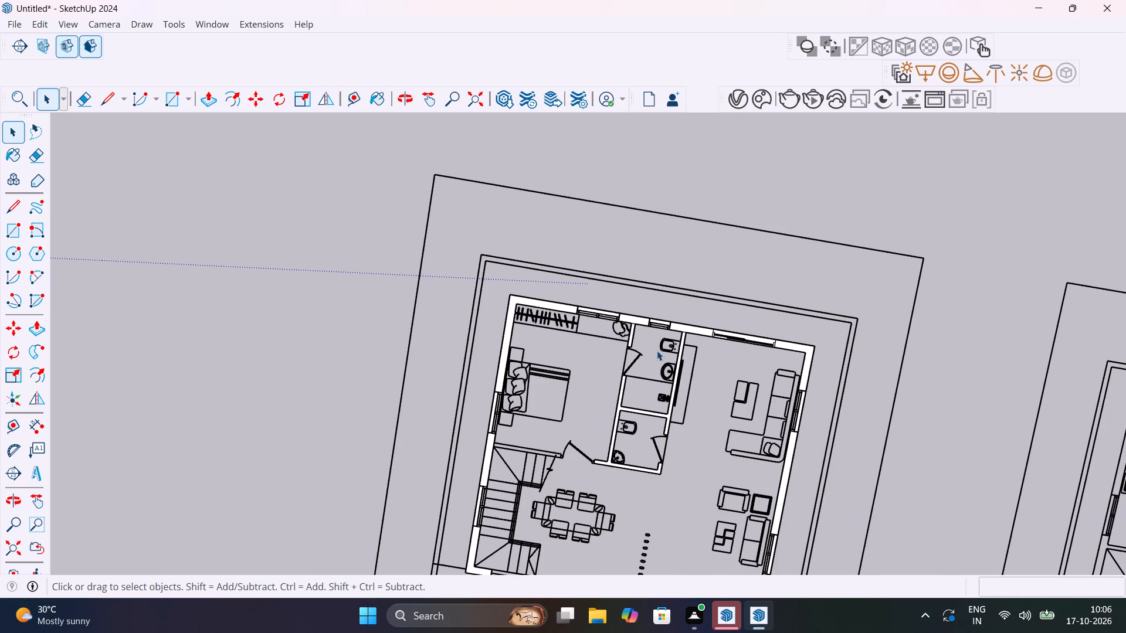
pyautogui.scroll(5, 690, 314)
pyautogui.scroll(-3, 684, 333)
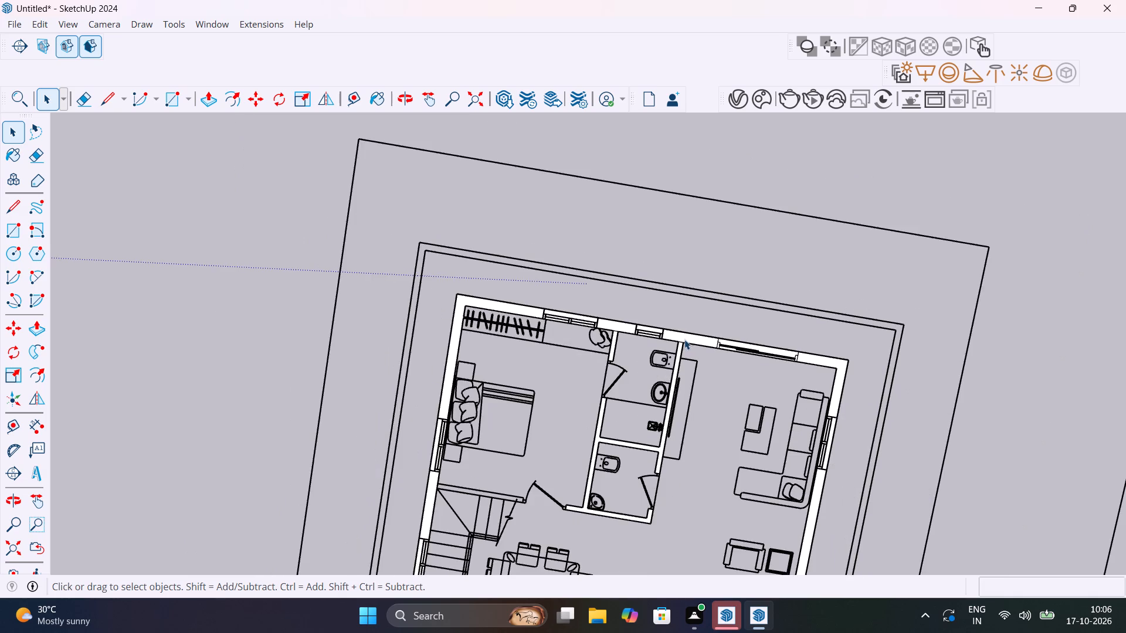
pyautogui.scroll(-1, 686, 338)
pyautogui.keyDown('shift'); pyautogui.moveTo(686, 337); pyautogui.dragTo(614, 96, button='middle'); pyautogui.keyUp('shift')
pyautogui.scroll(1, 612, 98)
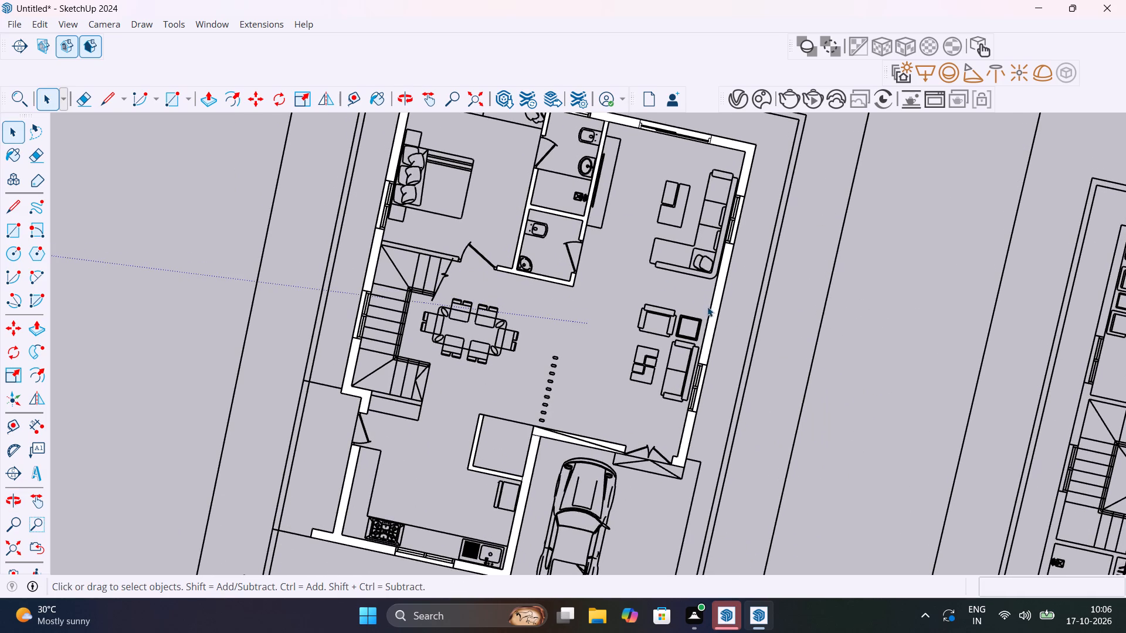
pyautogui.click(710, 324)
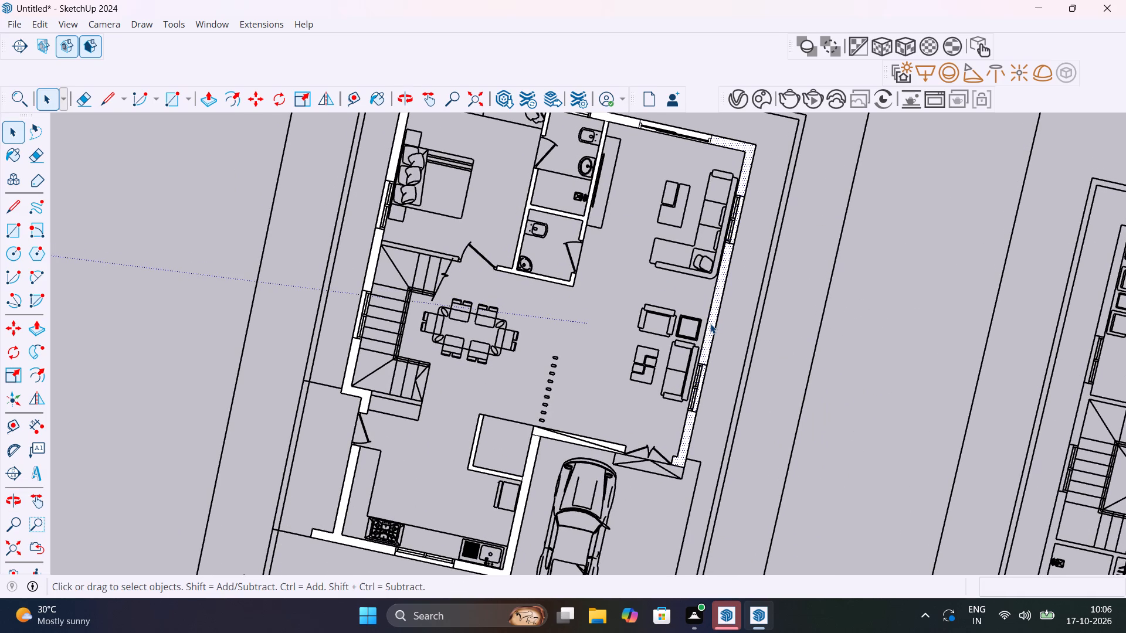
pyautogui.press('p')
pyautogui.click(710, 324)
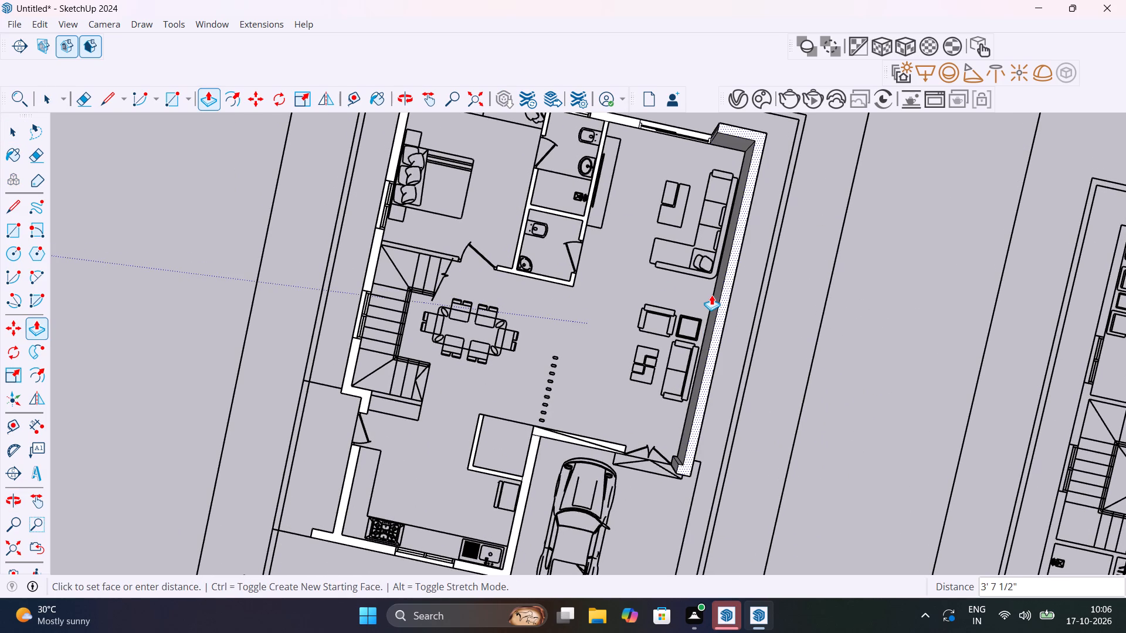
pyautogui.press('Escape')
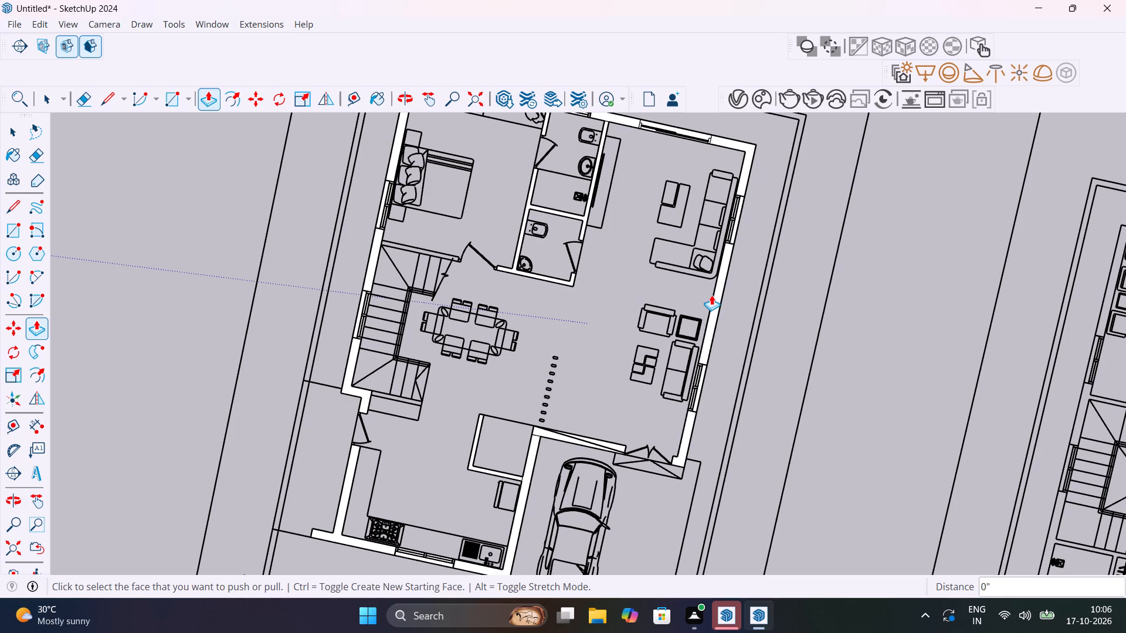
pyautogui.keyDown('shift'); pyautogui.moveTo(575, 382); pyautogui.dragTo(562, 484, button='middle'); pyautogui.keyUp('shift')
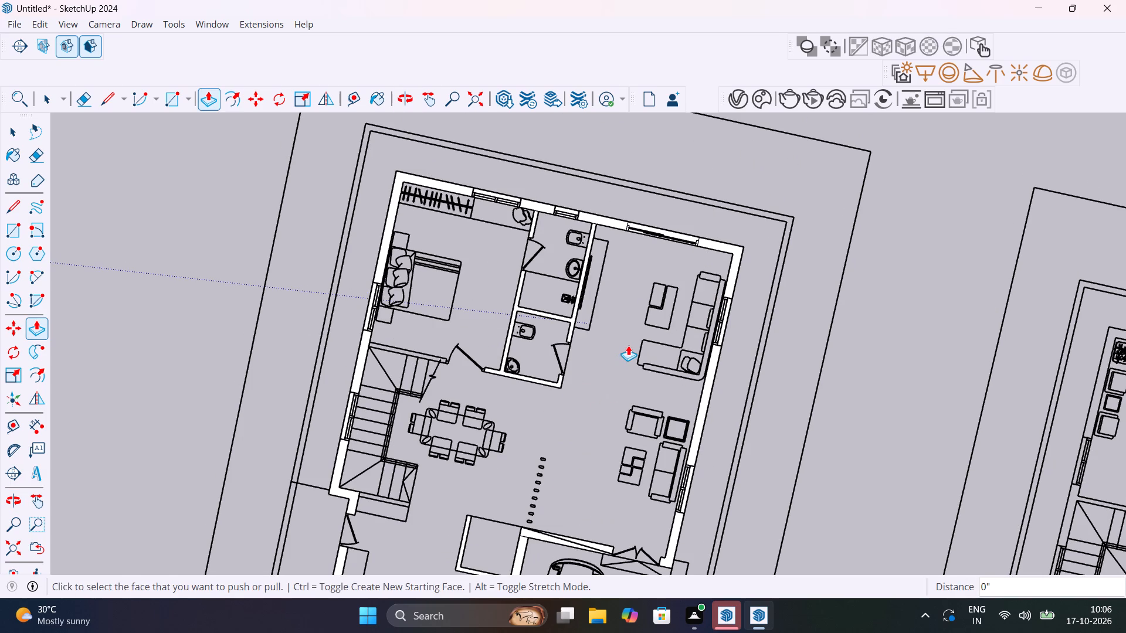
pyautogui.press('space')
# Examine the traced wall faces around the living room's window wall, the bathrooms and the kitchen.
pyautogui.scroll(13, 691, 251)
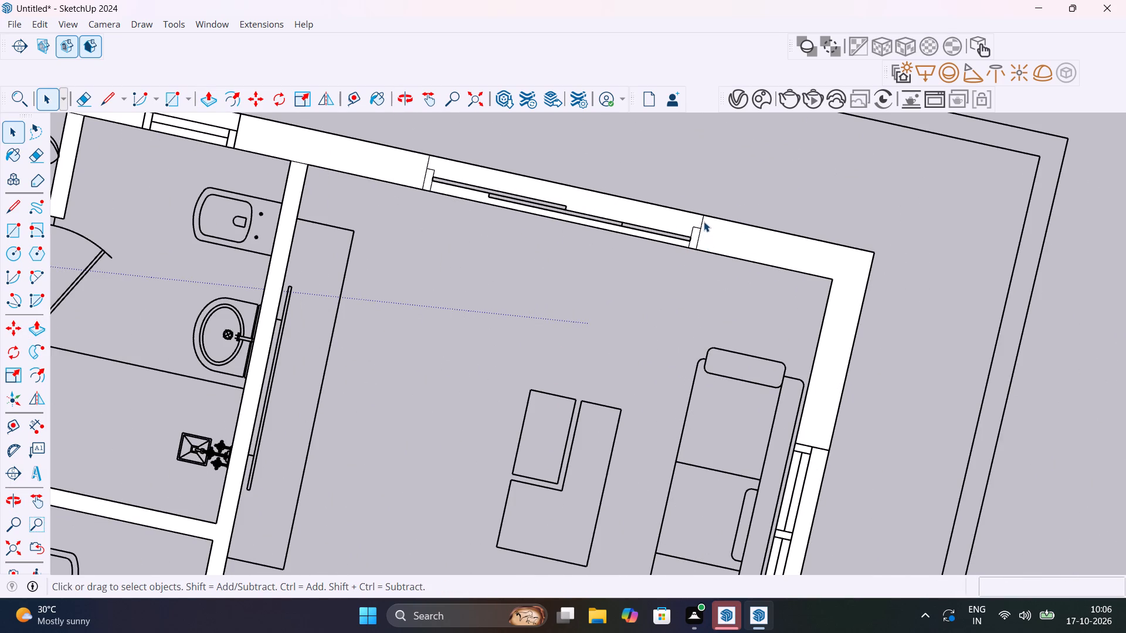
pyautogui.scroll(-11, 696, 277)
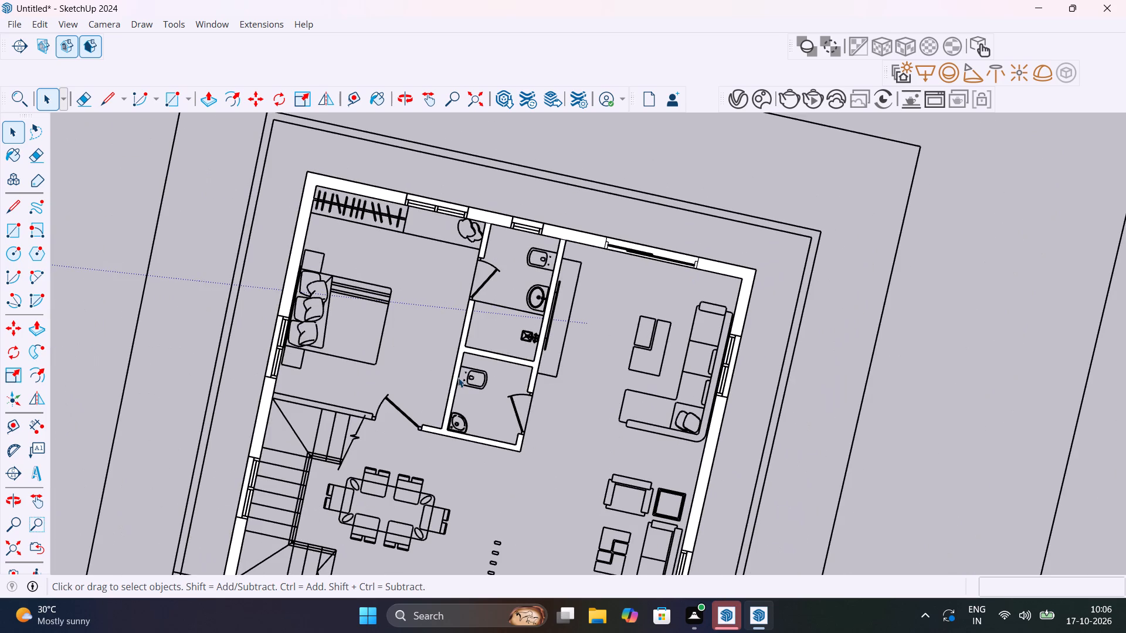
pyautogui.moveTo(450, 383); pyautogui.dragTo(583, 176, button='middle')
pyautogui.scroll(1, 583, 176)
pyautogui.scroll(-7, 472, 372)
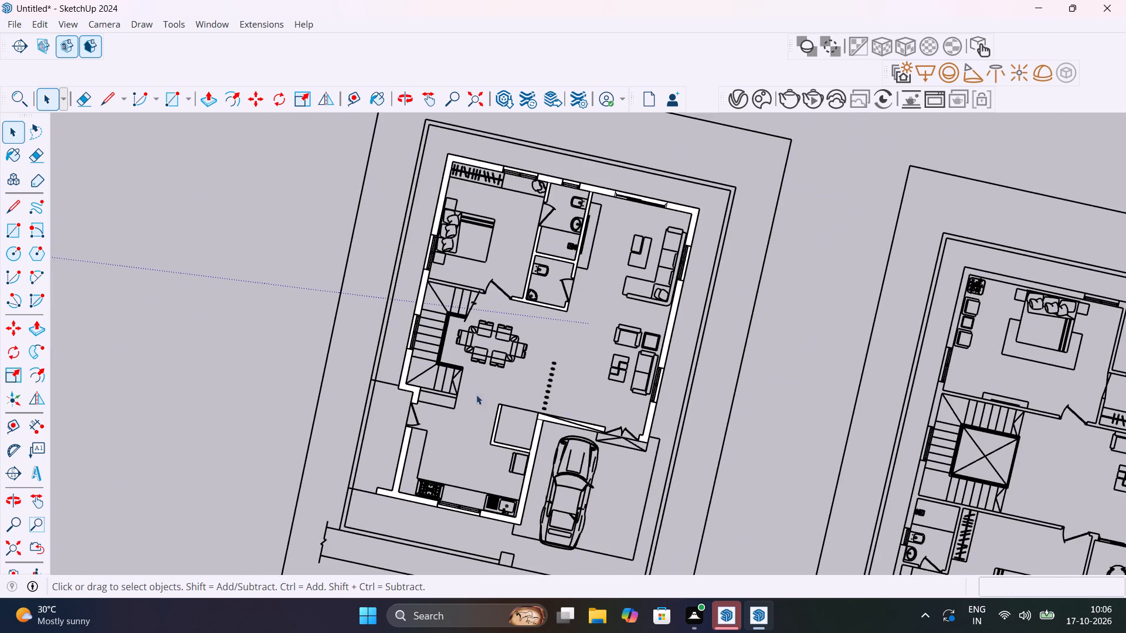
pyautogui.keyDown('shift'); pyautogui.moveTo(477, 394); pyautogui.dragTo(493, 283, button='middle'); pyautogui.keyUp('shift')
pyautogui.scroll(4, 413, 344)
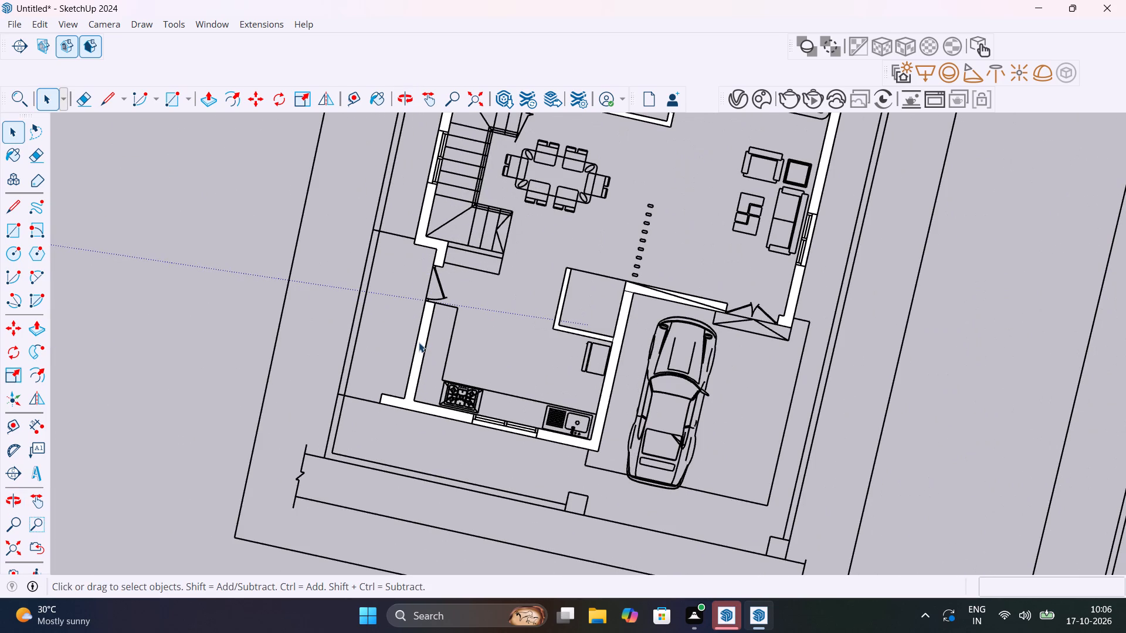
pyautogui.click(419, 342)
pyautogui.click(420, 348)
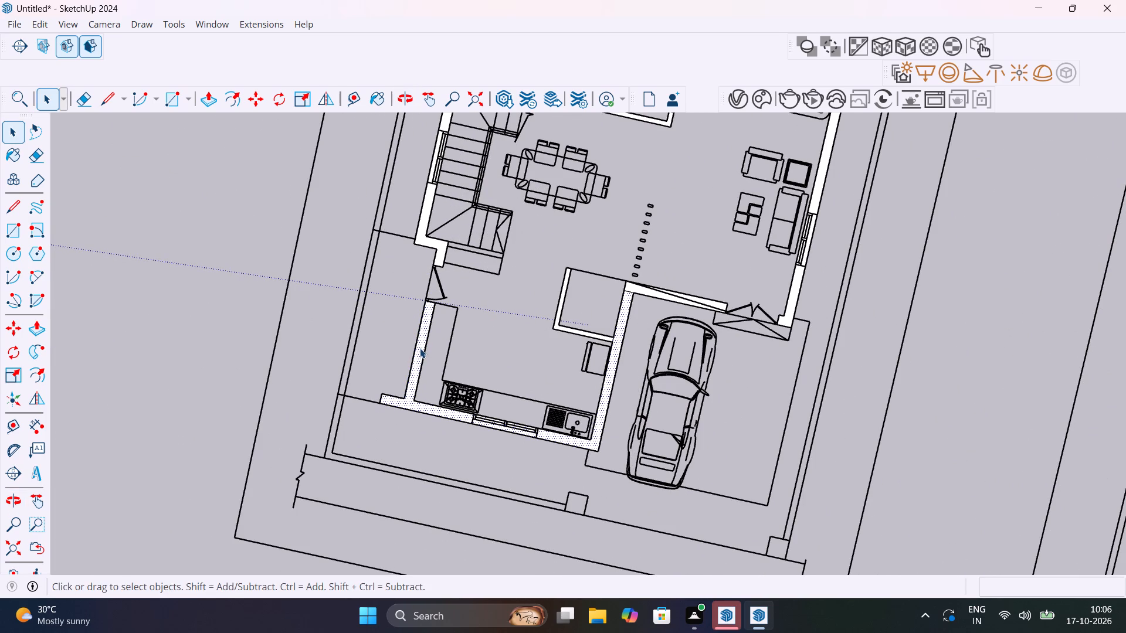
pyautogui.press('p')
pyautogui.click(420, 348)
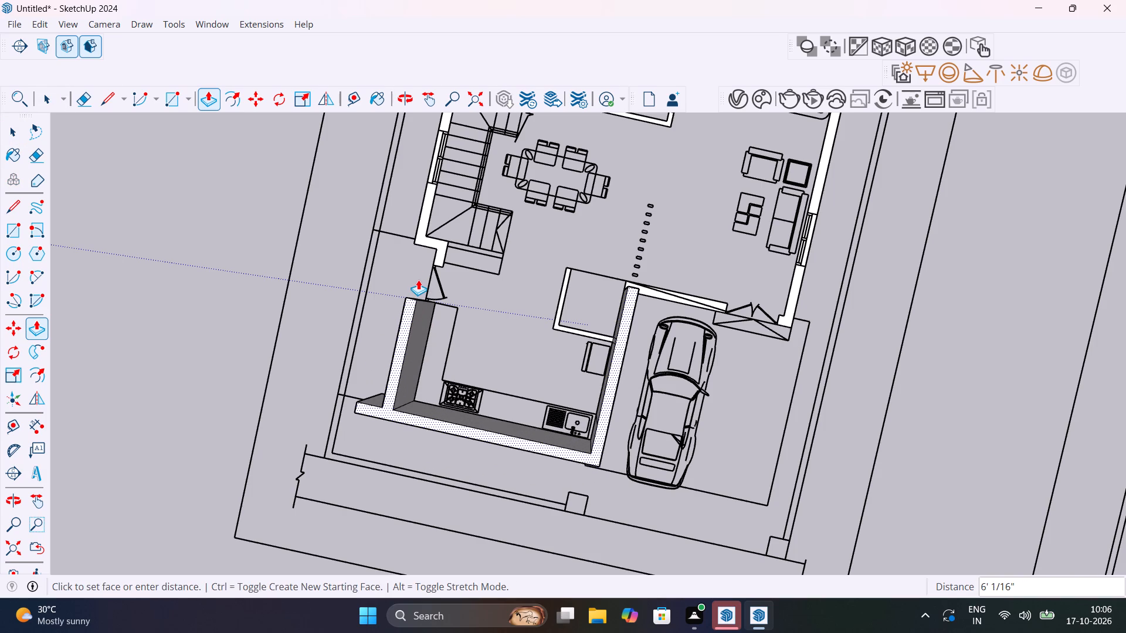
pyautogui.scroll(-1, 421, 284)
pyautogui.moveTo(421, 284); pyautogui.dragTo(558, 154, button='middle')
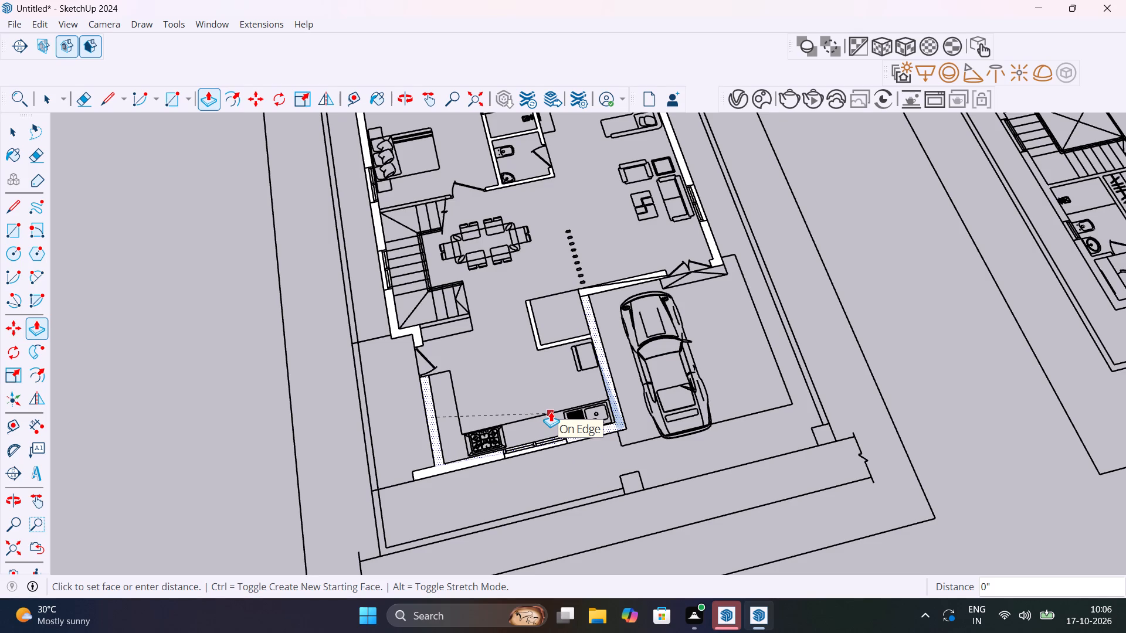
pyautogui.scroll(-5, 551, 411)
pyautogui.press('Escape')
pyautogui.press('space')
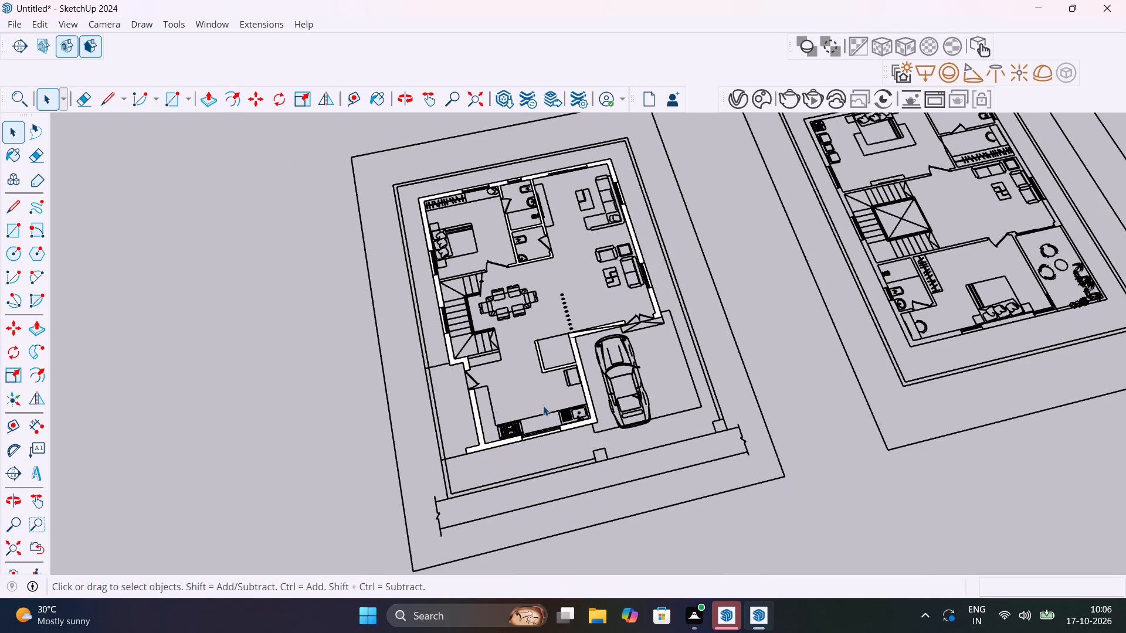
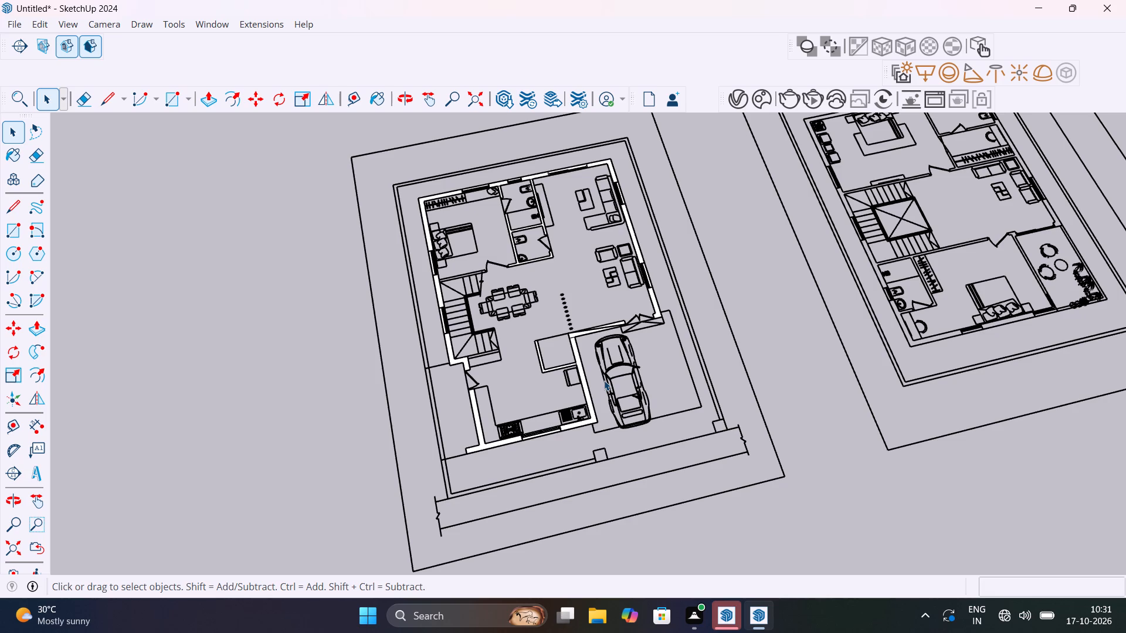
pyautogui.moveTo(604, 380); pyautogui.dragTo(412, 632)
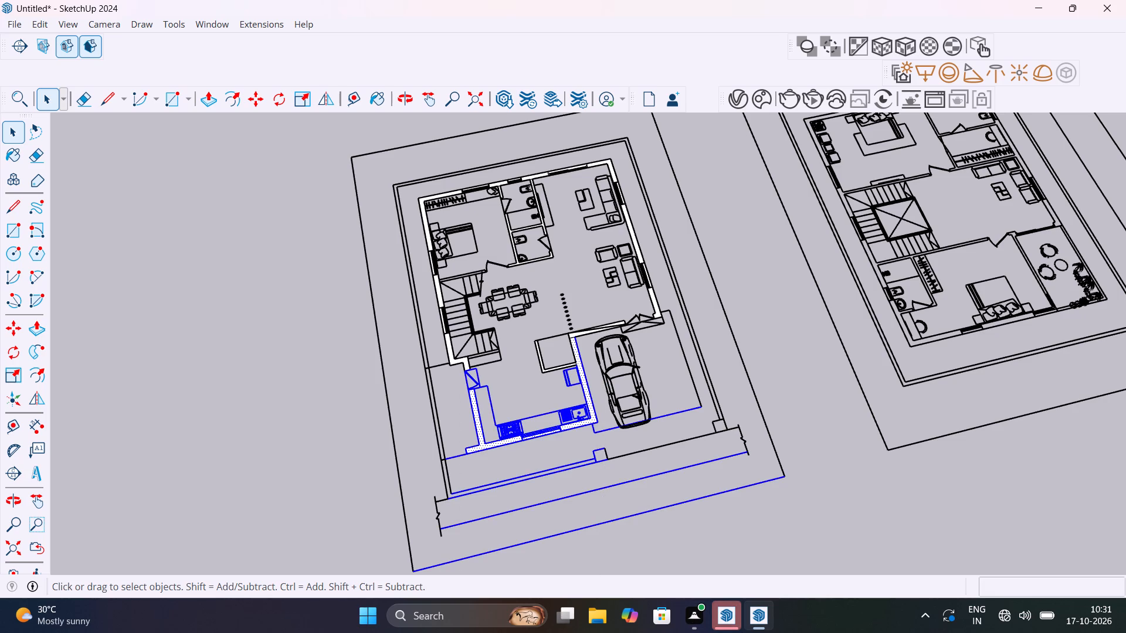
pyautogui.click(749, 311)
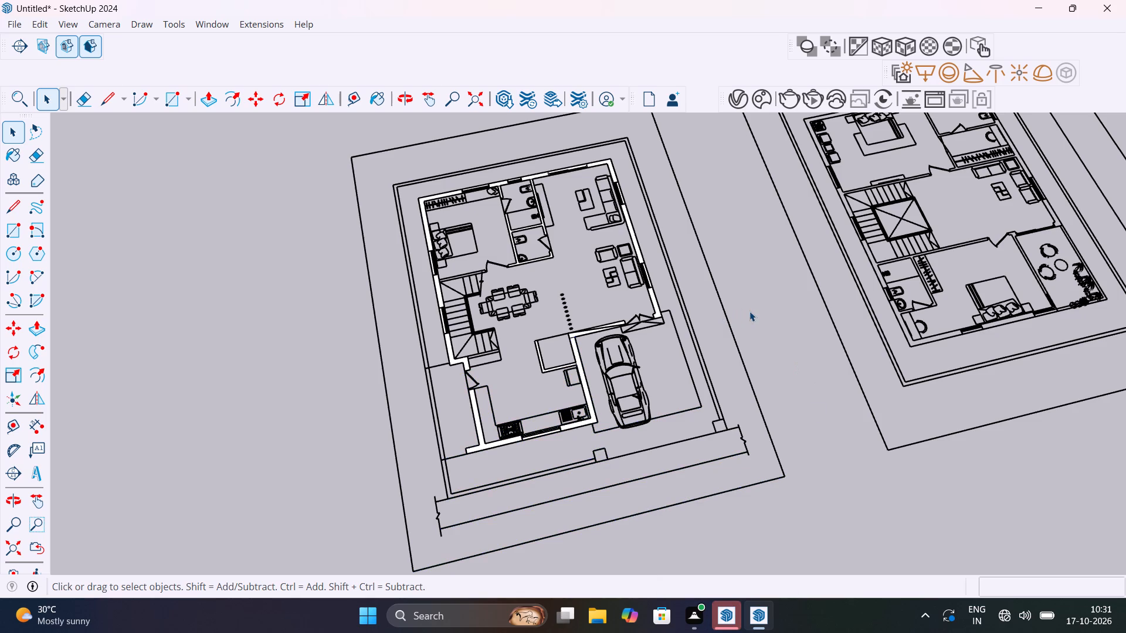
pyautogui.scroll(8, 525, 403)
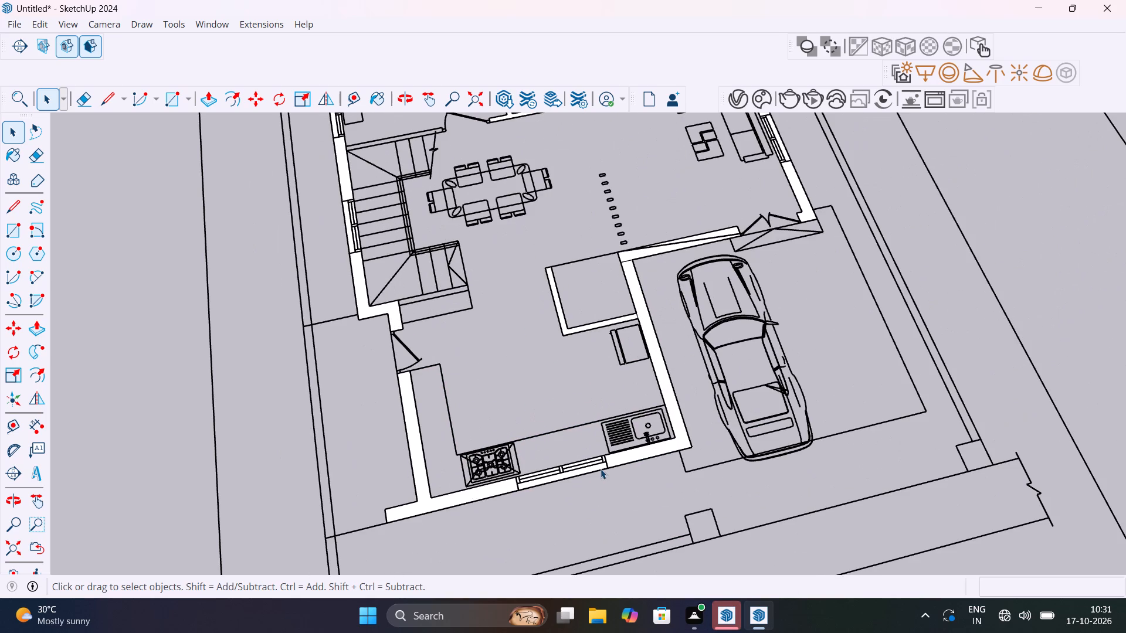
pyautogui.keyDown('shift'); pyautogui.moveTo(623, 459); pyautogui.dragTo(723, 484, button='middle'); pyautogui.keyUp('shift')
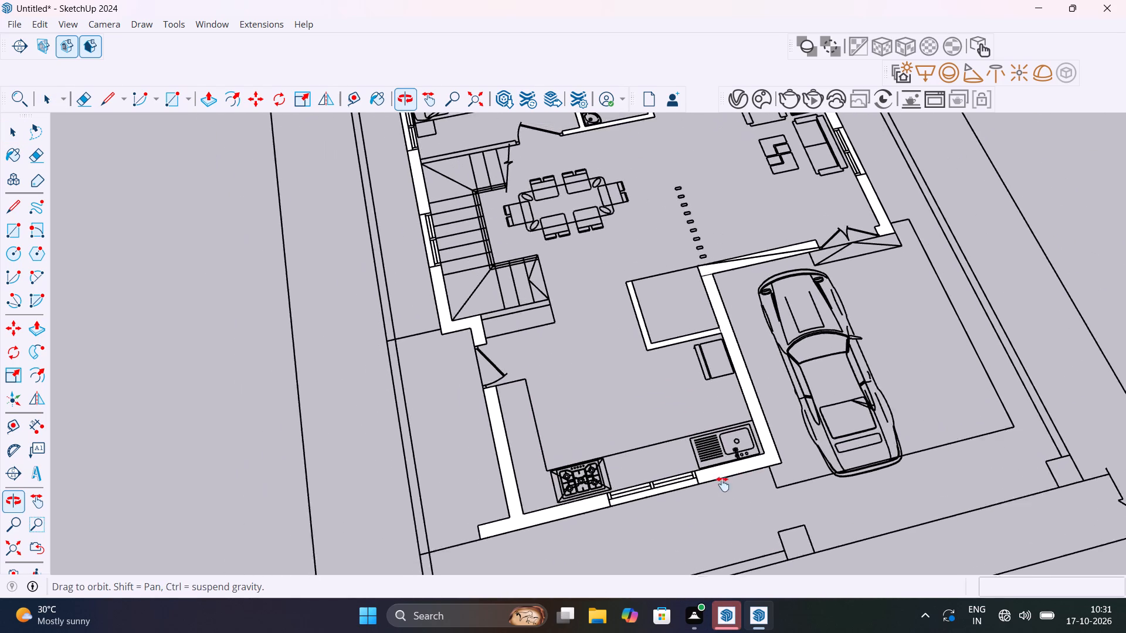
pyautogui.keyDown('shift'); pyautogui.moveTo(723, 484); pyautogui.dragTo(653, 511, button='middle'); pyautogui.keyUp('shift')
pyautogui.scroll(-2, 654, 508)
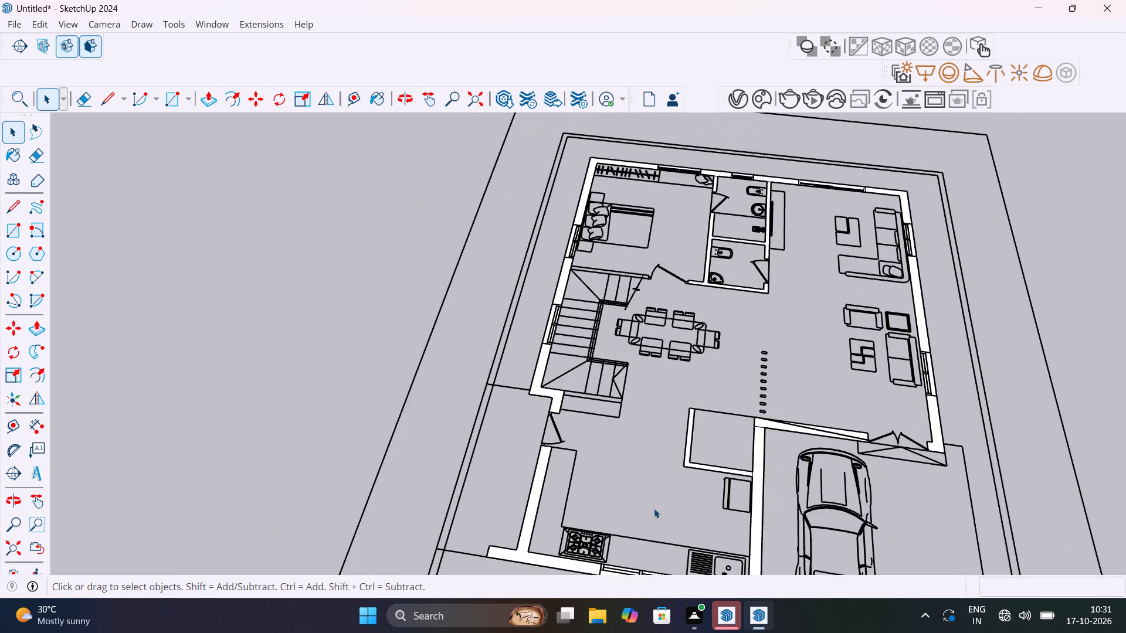
# Undo the earlier wall-tracing edits step by step until the ground-floor plan has no traced faces.
pyautogui.hotkey('ctrl', 'z')
pyautogui.hotkey('ctrl', 'z')
pyautogui.hotkey('ctrl', 'z')
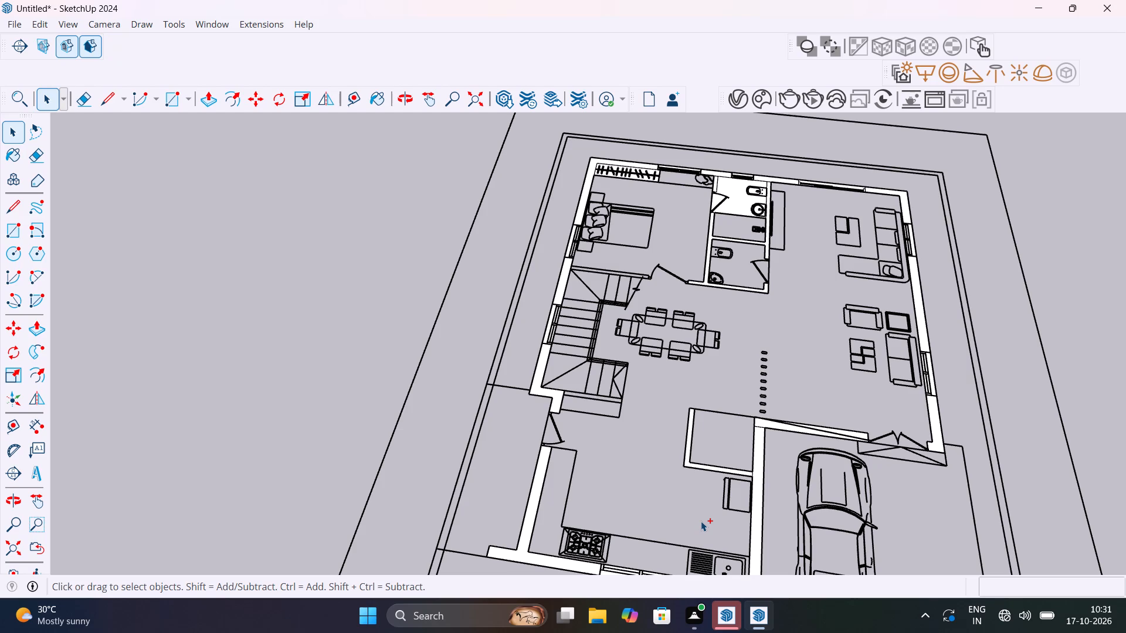
pyautogui.hotkey('ctrl', 'z')
pyautogui.hotkey('ctrl', 'z')
pyautogui.hotkey('ctrl', 'z')
pyautogui.hotkey('ctrl', 'z')
pyautogui.hotkey('ctrl', 'z')
pyautogui.hotkey('ctrl', 'z')
pyautogui.hotkey('ctrl', 'z')
pyautogui.hotkey('ctrl', 'z')
pyautogui.hotkey('ctrl', 'z')
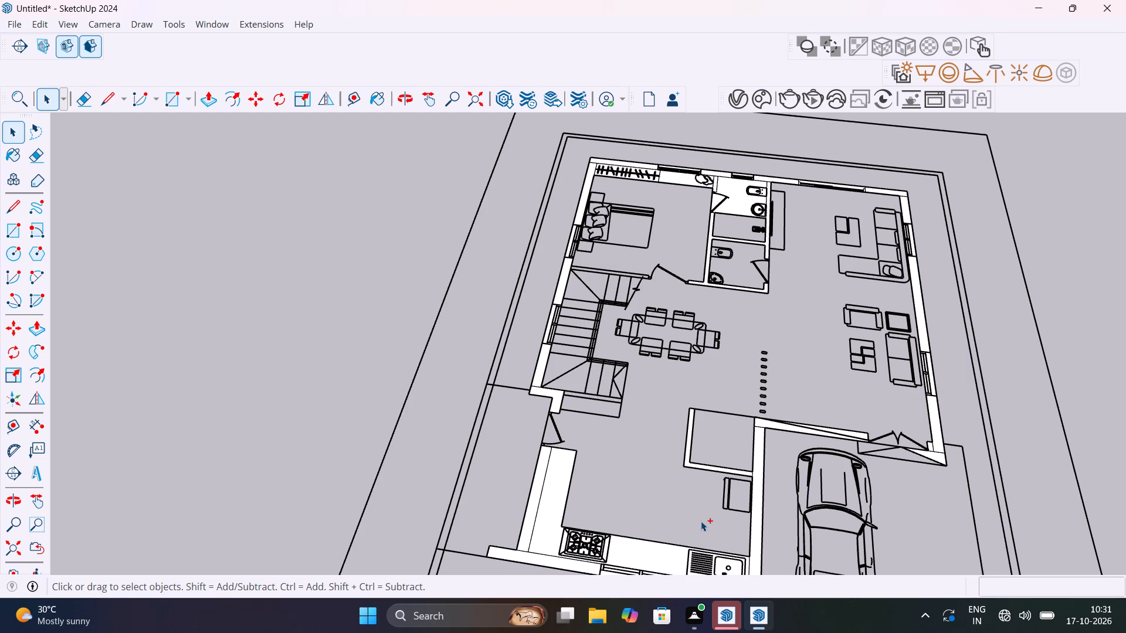
pyautogui.hotkey('ctrl', 'z')
pyautogui.hotkey('ctrl', 'z')
pyautogui.hotkey('ctrl', 'z')
pyautogui.hotkey('ctrl', 'z')
pyautogui.hotkey('ctrl', 'z')
pyautogui.hotkey('ctrl', 'z')
pyautogui.hotkey('ctrl', 'z')
pyautogui.hotkey('ctrl', 'z')
pyautogui.hotkey('ctrl', 'z')
pyautogui.hotkey('ctrl', 'z')
pyautogui.hotkey('ctrl', 'z')
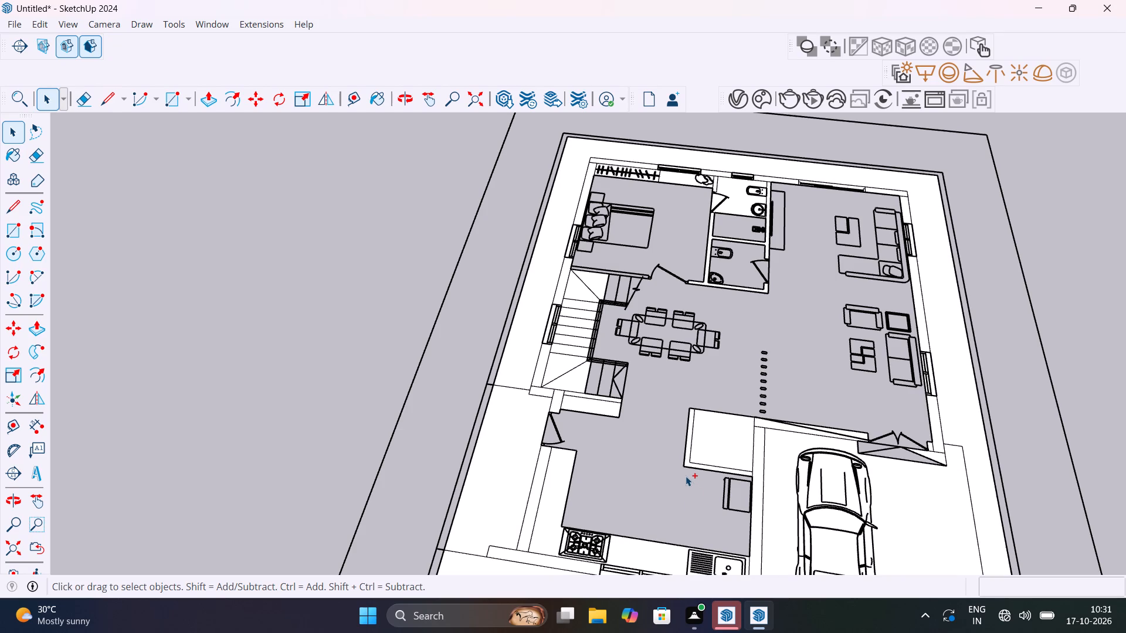
pyautogui.hotkey('ctrl', 'z')
pyautogui.hotkey('ctrl', 'z')
pyautogui.hotkey('ctrl', 'z')
pyautogui.hotkey('ctrl', 'z')
pyautogui.hotkey('ctrl', 'z')
pyautogui.hotkey('ctrl', 'z')
pyautogui.hotkey('ctrl', 'z')
pyautogui.hotkey('ctrl', 'z')
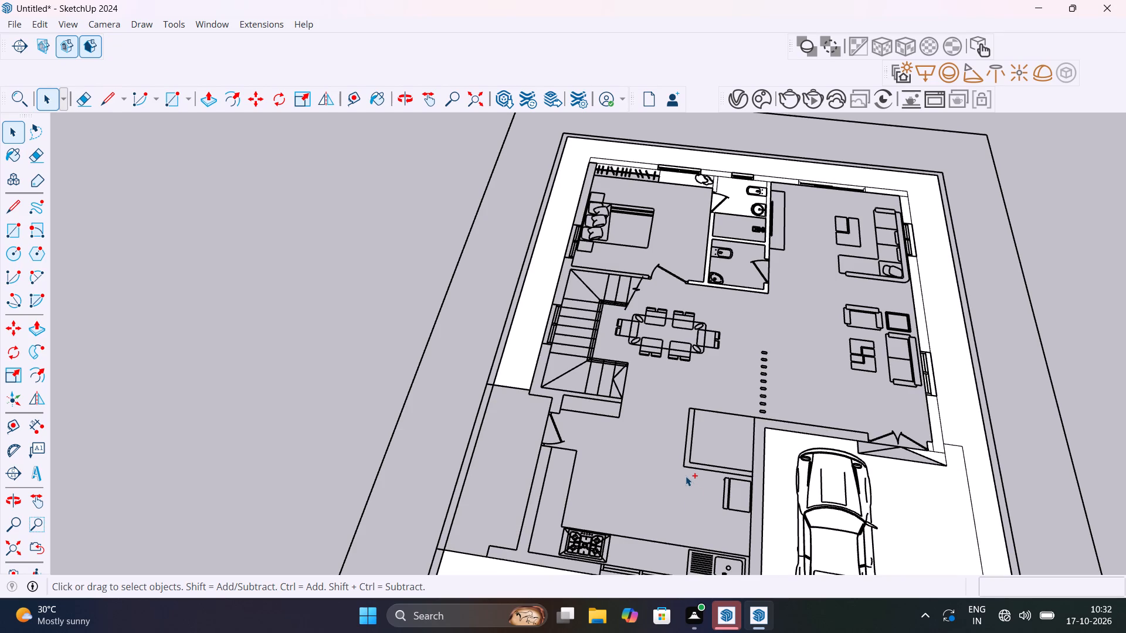
pyautogui.hotkey('ctrl', 'z')
pyautogui.hotkey('ctrl', 'z')
pyautogui.hotkey('ctrl', 'z')
# Draw a 29' 3" line along the outer edge of the rear wall, from the wardrobe corner to the living room corner.
pyautogui.scroll(-9, 683, 468)
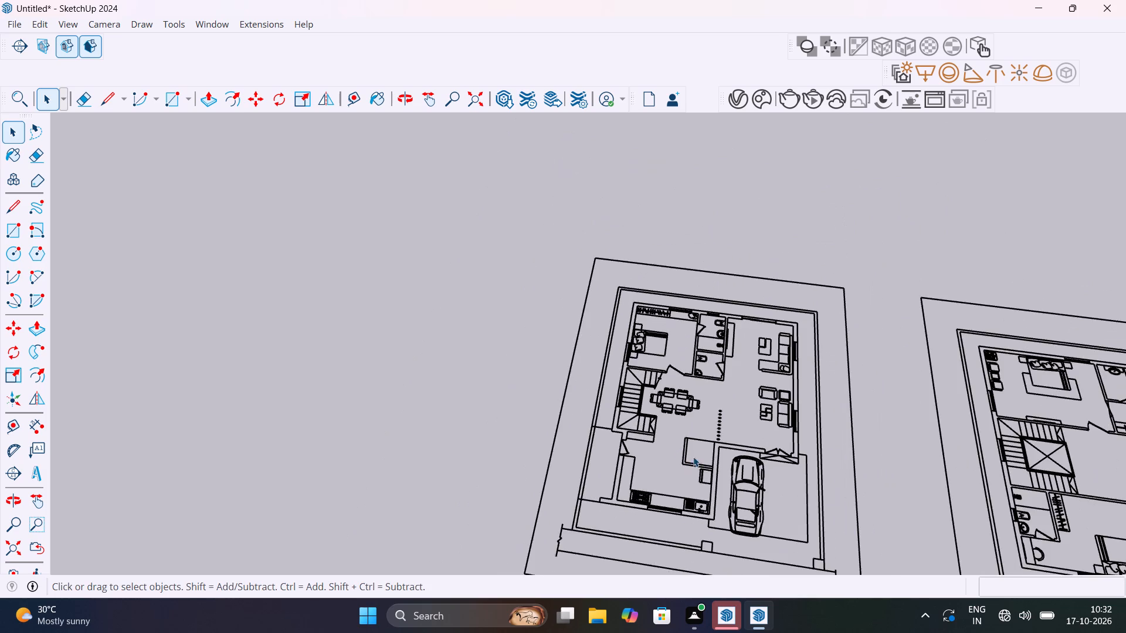
pyautogui.moveTo(697, 458); pyautogui.dragTo(548, 370, button='middle')
pyautogui.scroll(-2, 714, 409)
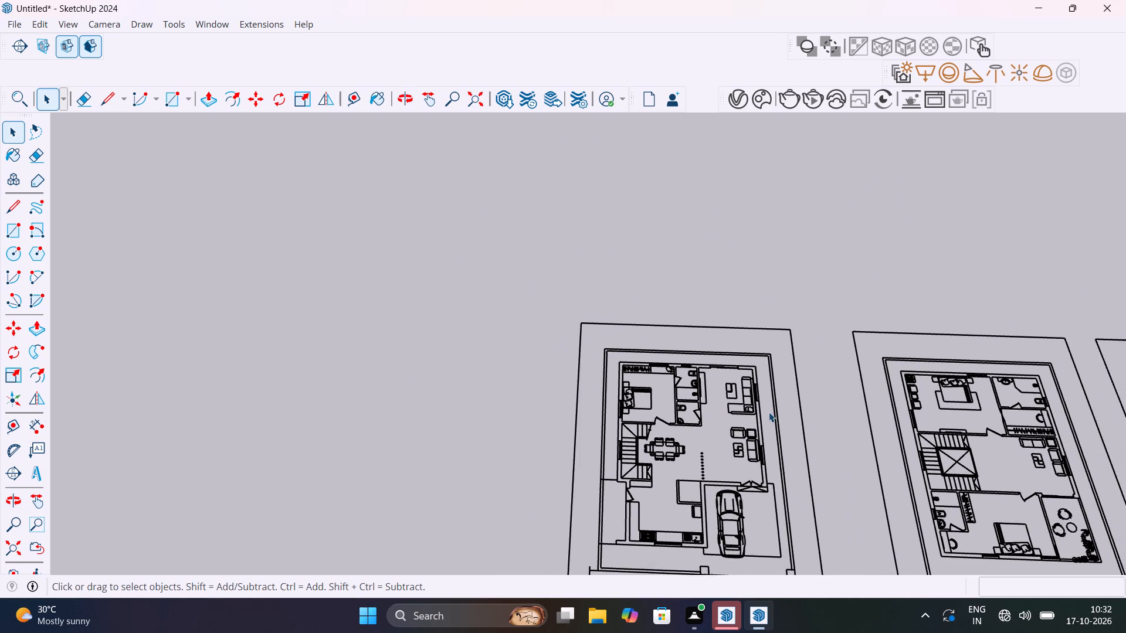
pyautogui.keyDown('shift'); pyautogui.moveTo(769, 412); pyautogui.dragTo(651, 373, button='middle'); pyautogui.keyUp('shift')
pyautogui.scroll(9, 614, 411)
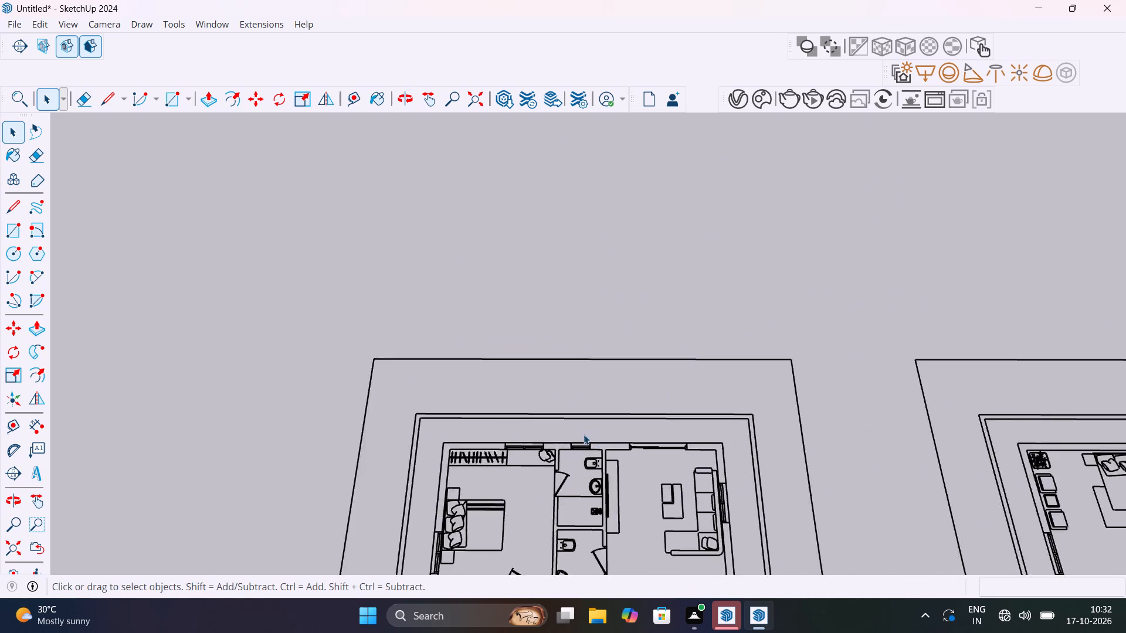
pyautogui.scroll(4, 584, 434)
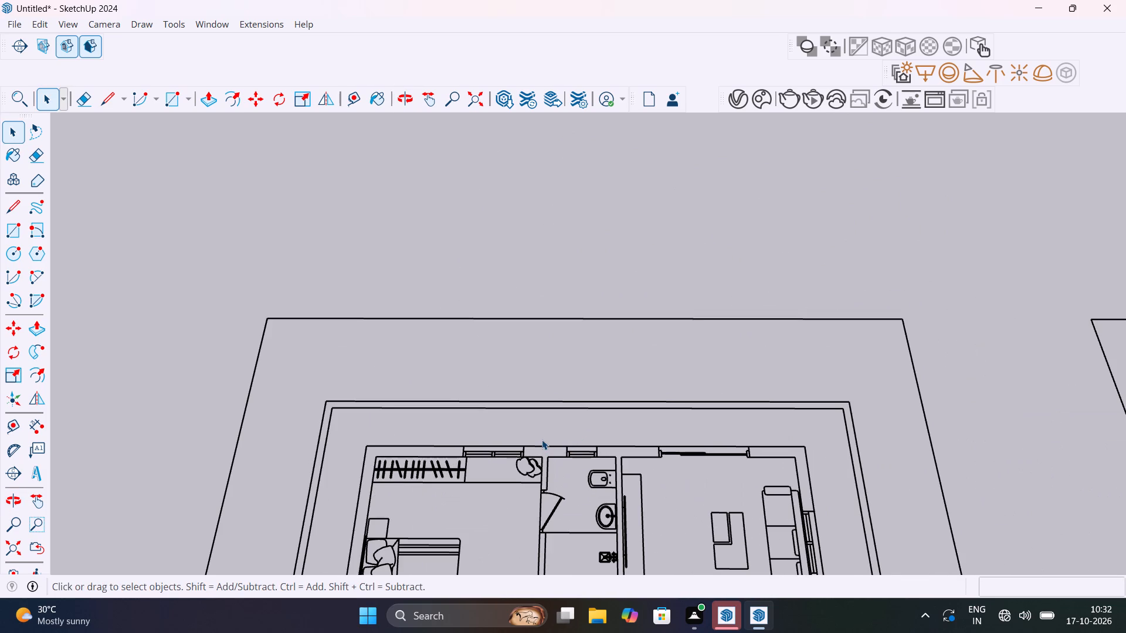
pyautogui.press('l')
pyautogui.click(362, 444)
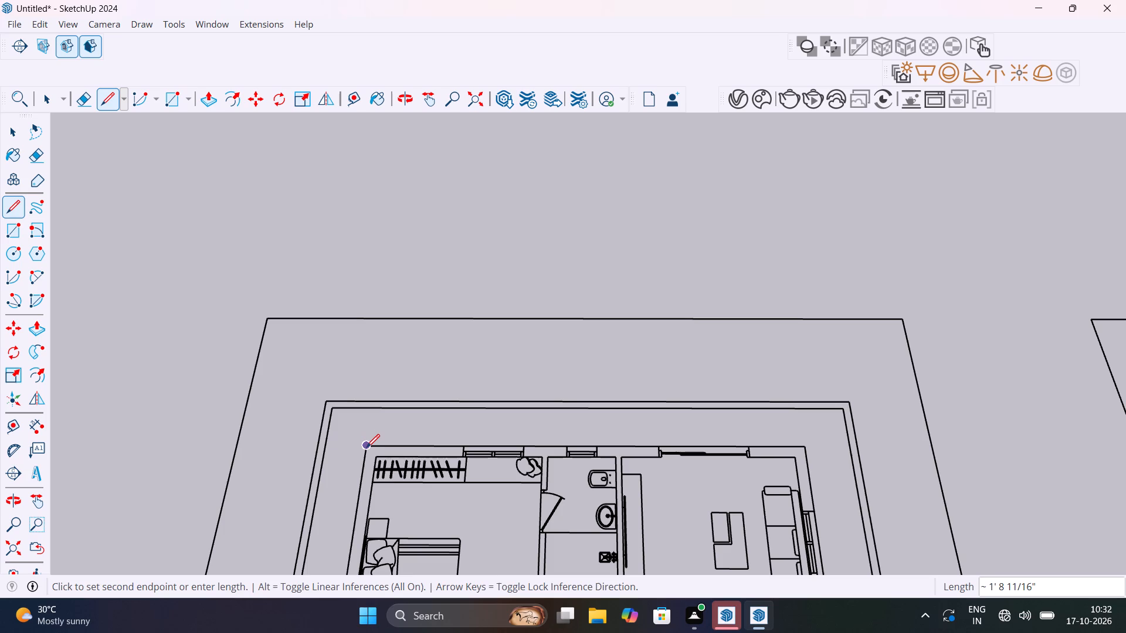
pyautogui.click(369, 447)
pyautogui.scroll(-8, 545, 440)
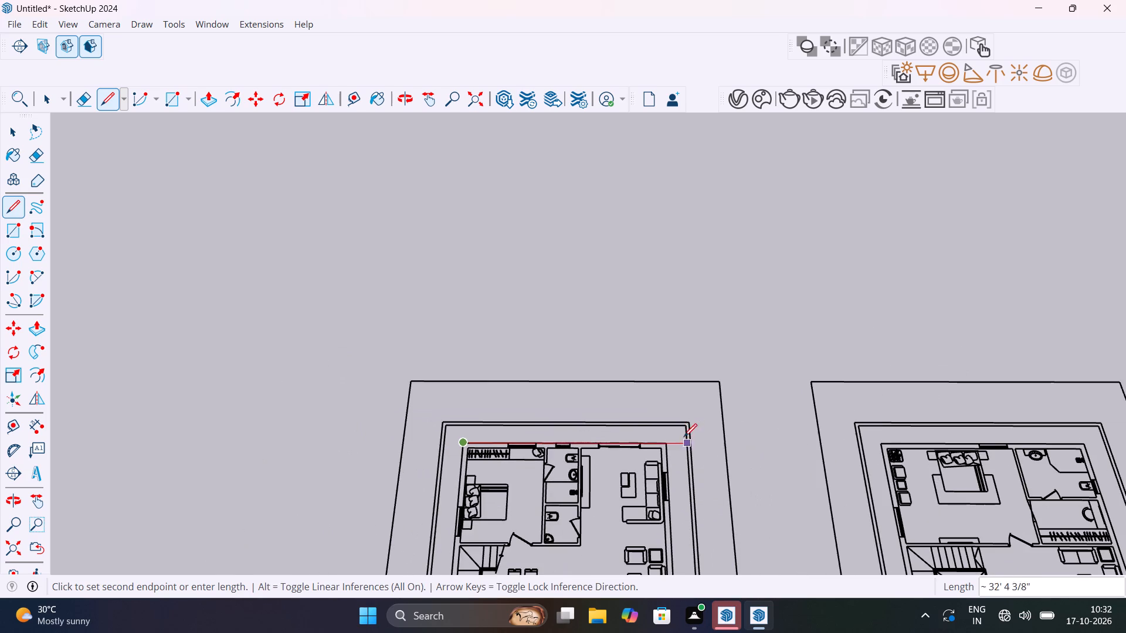
pyautogui.scroll(14, 663, 446)
pyautogui.click(673, 437)
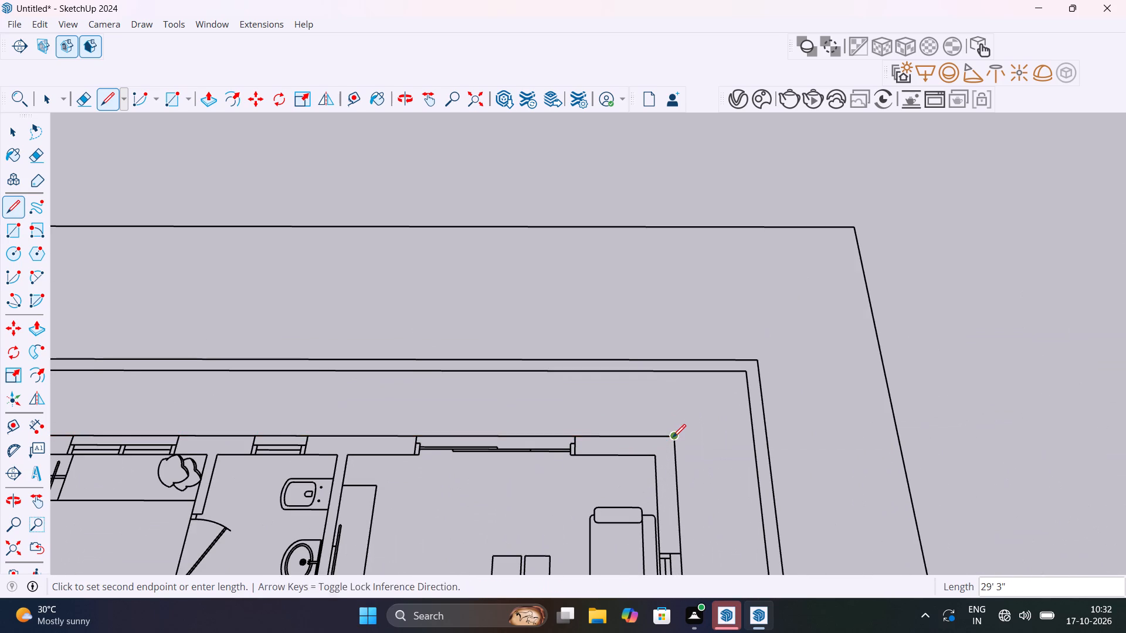
# Continue the outline along the living room's outer side wall and the entrance wall to the inner corner of the car porch.
pyautogui.scroll(-20, 662, 468)
pyautogui.scroll(-2, 662, 468)
pyautogui.moveTo(664, 471); pyautogui.dragTo(667, 283, button='middle')
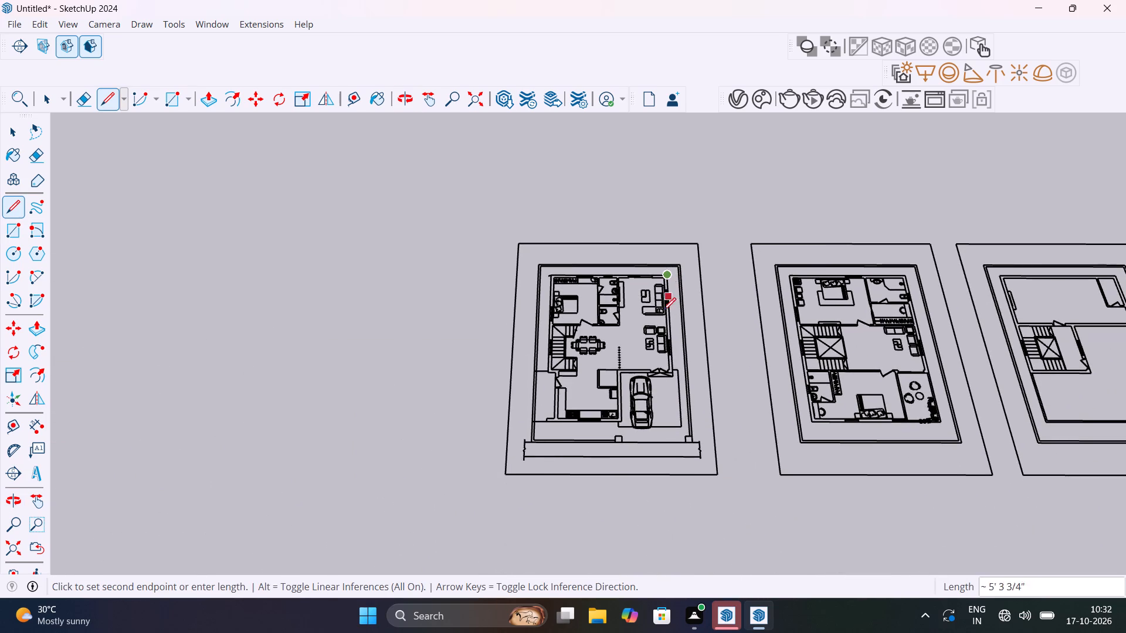
pyautogui.scroll(16, 669, 356)
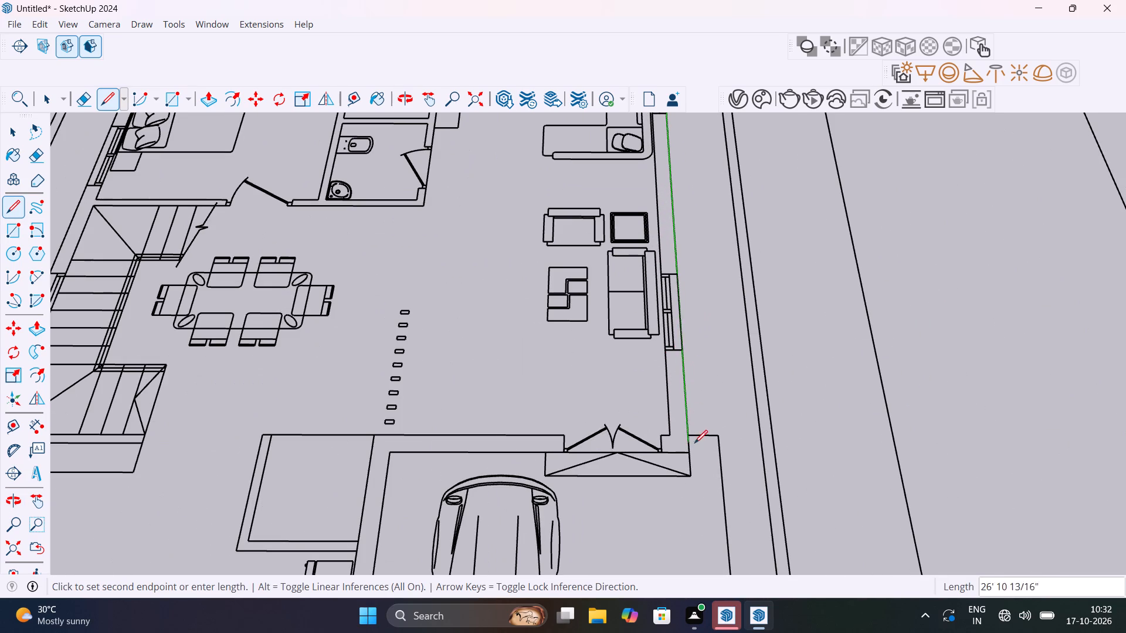
pyautogui.click(693, 450)
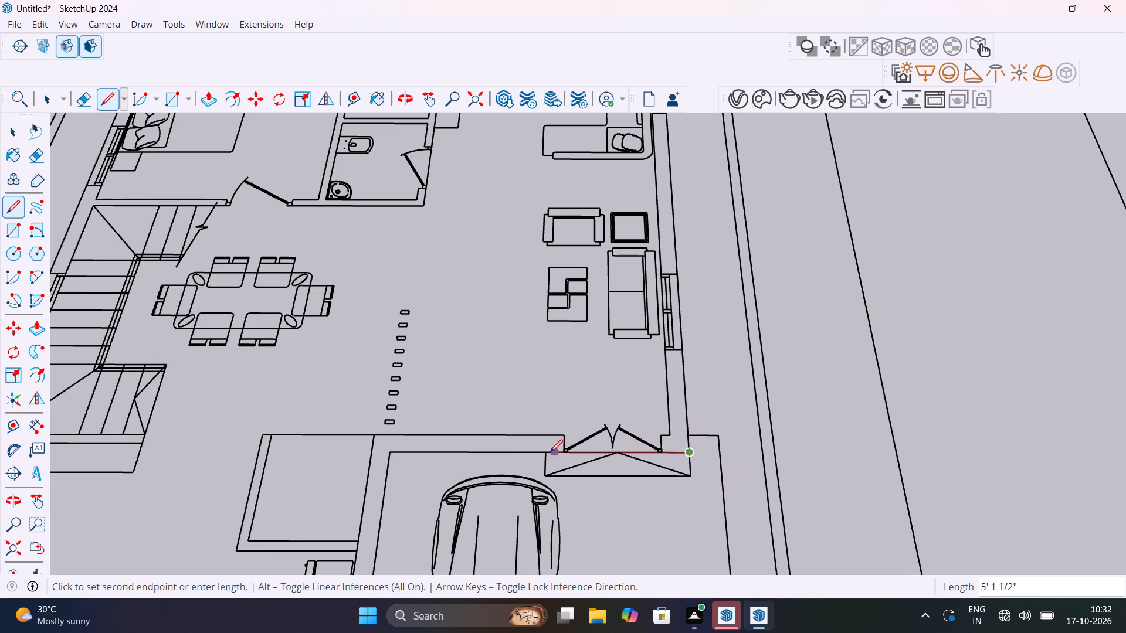
pyautogui.click(392, 454)
# Continue the outline 12' 4 1/2" along the car porch wall, along the kitchen window wall, and around its 9" projecting end.
pyautogui.scroll(-7, 392, 454)
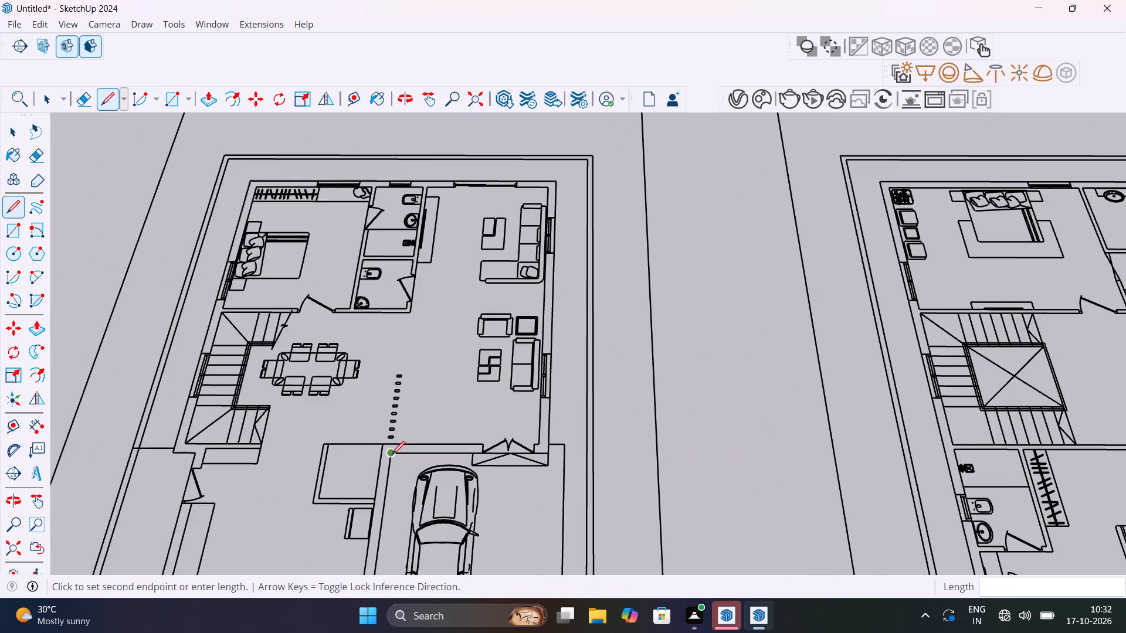
pyautogui.scroll(-5, 392, 454)
pyautogui.keyDown('shift'); pyautogui.moveTo(402, 460); pyautogui.dragTo(490, 336, button='middle'); pyautogui.keyUp('shift')
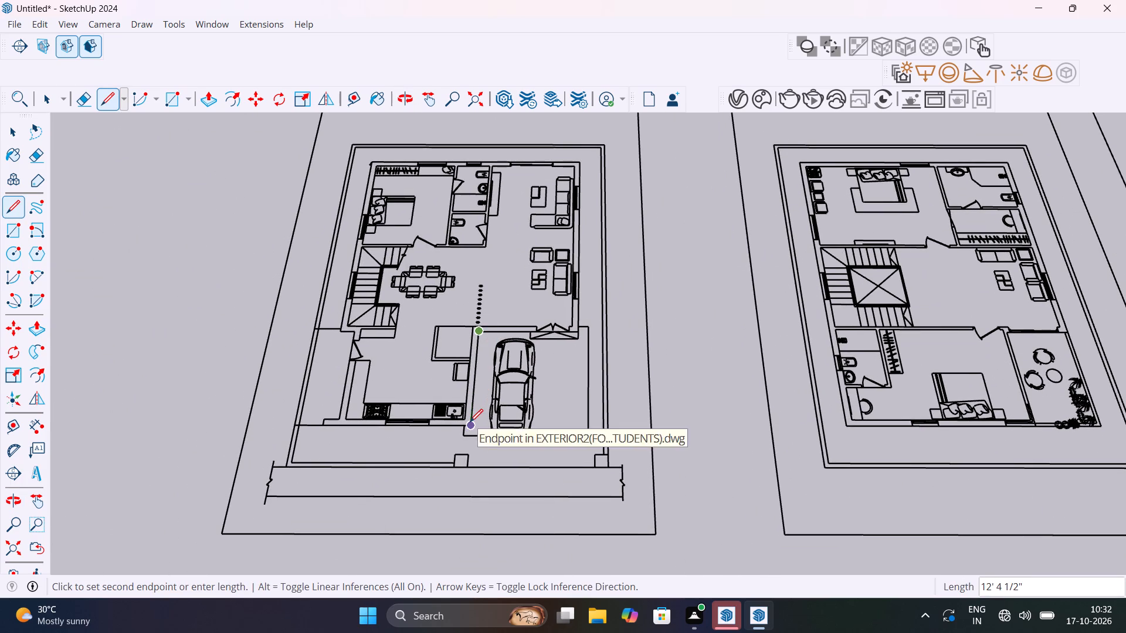
pyautogui.click(470, 422)
pyautogui.scroll(13, 338, 426)
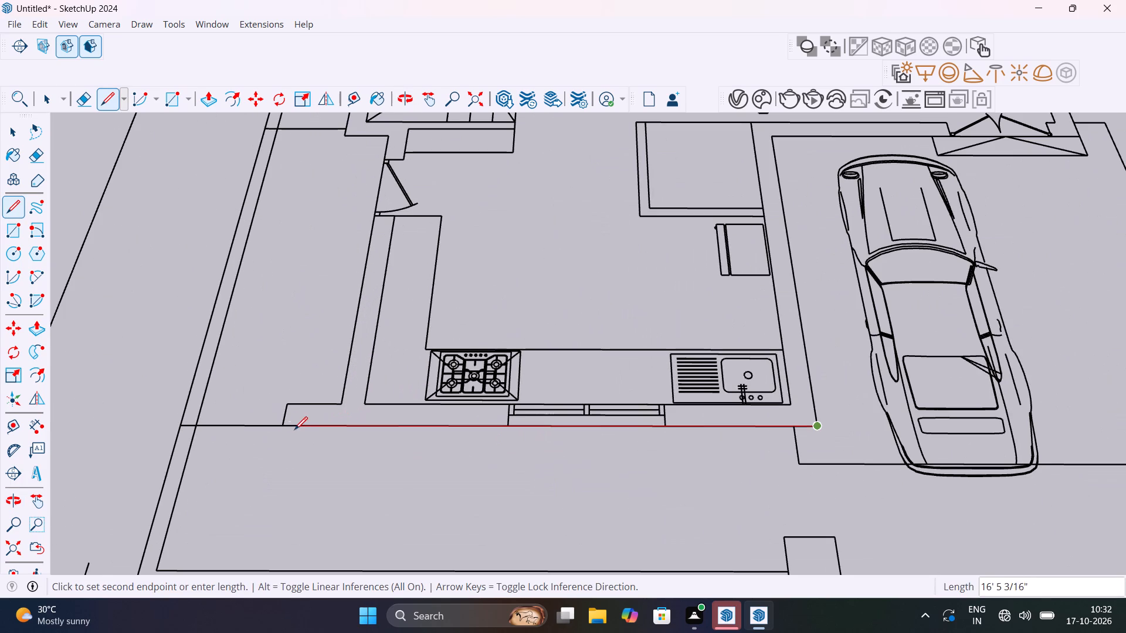
pyautogui.click(288, 424)
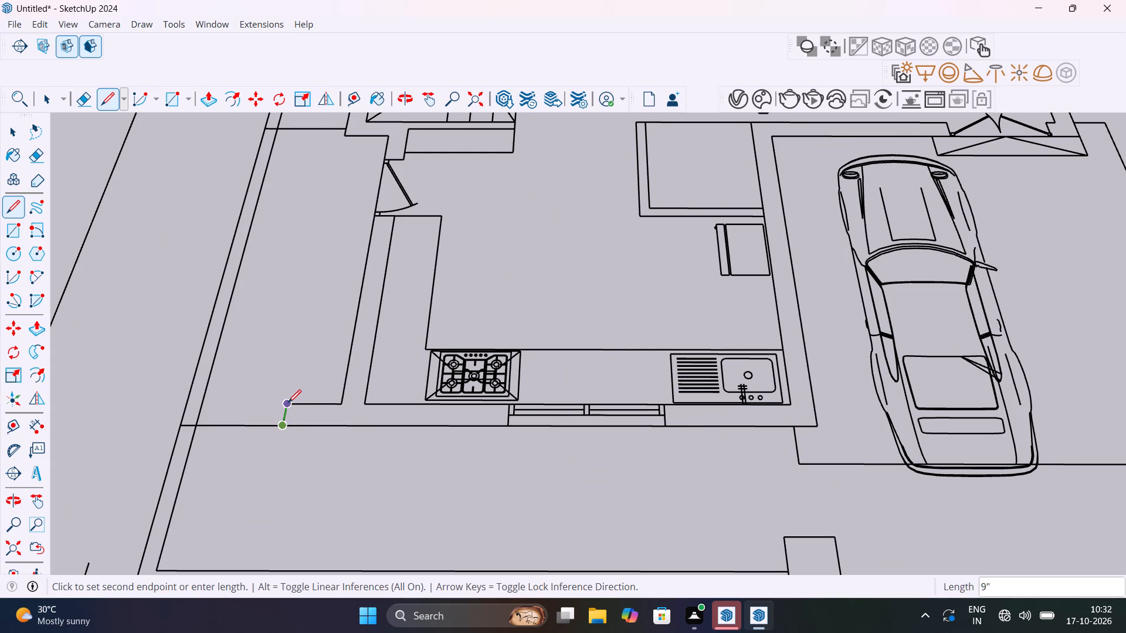
pyautogui.click(288, 403)
pyautogui.click(338, 402)
# Continue the outline along the kitchen's outer side wall past the door and around the wall offset to the staircase's outer corner.
pyautogui.scroll(-6, 388, 321)
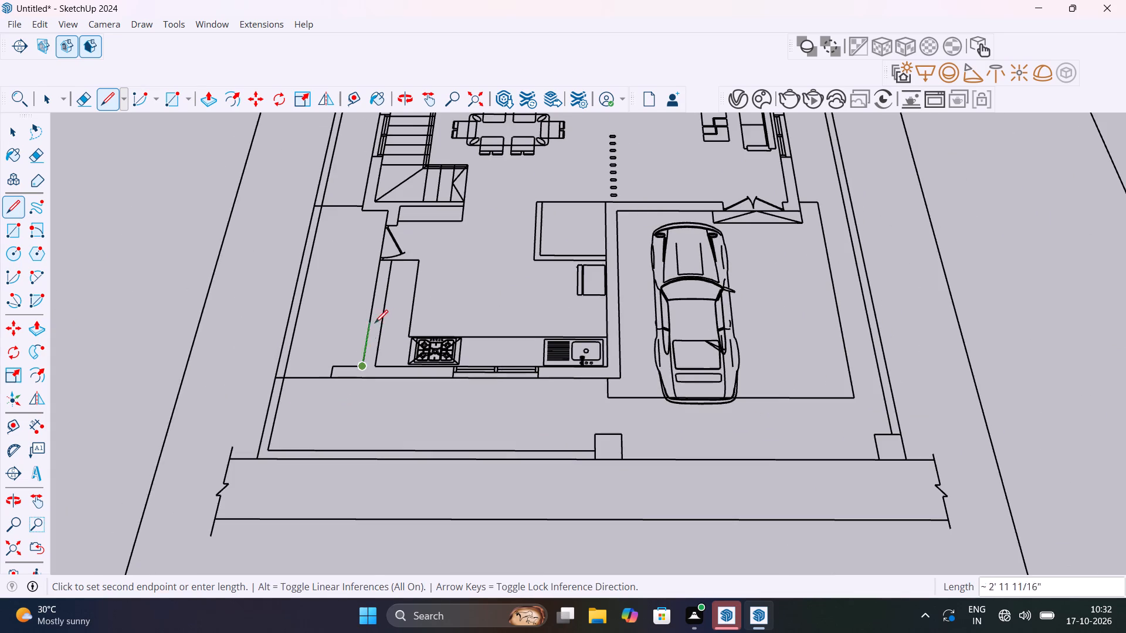
pyautogui.moveTo(368, 322); pyautogui.dragTo(522, 445, button='middle')
pyautogui.scroll(9, 517, 335)
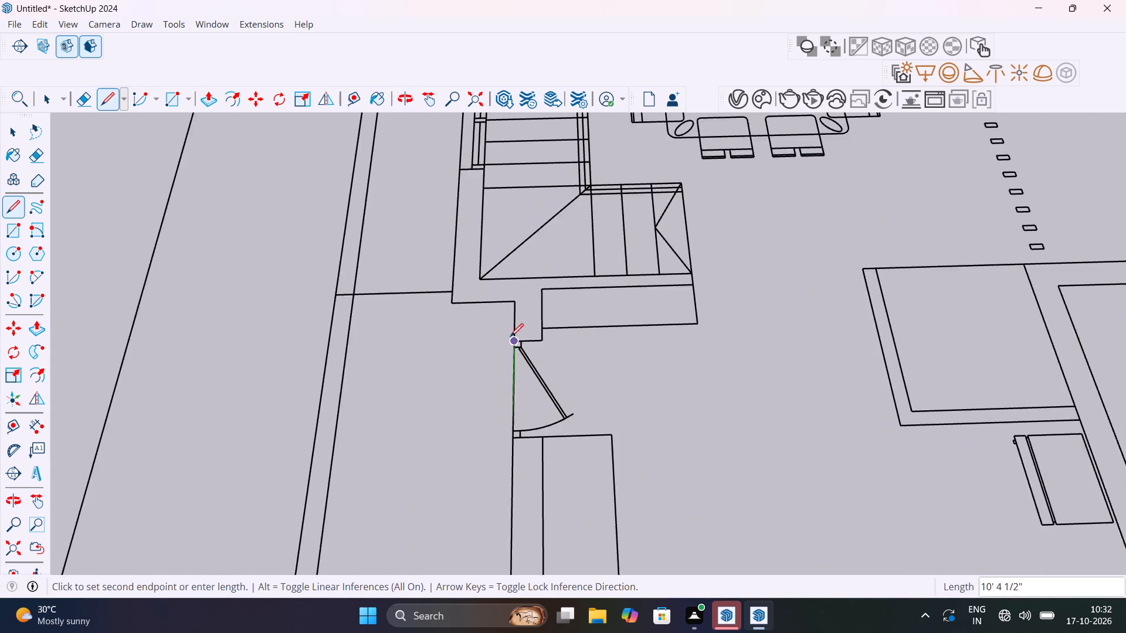
pyautogui.scroll(4, 510, 336)
pyautogui.click(515, 279)
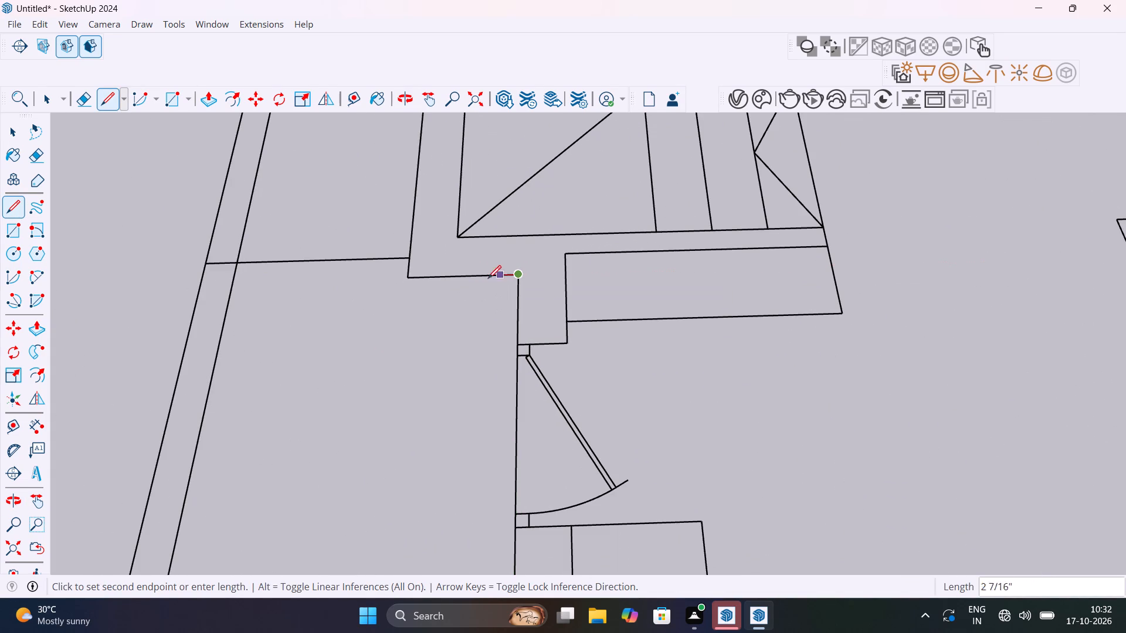
pyautogui.click(415, 274)
# Close the outline with a 27' 4 1/2" line along the staircase and bedroom side wall to the wardrobe corner.
pyautogui.scroll(-13, 415, 275)
pyautogui.keyDown('shift'); pyautogui.moveTo(417, 292); pyautogui.dragTo(527, 433, button='middle'); pyautogui.keyUp('shift')
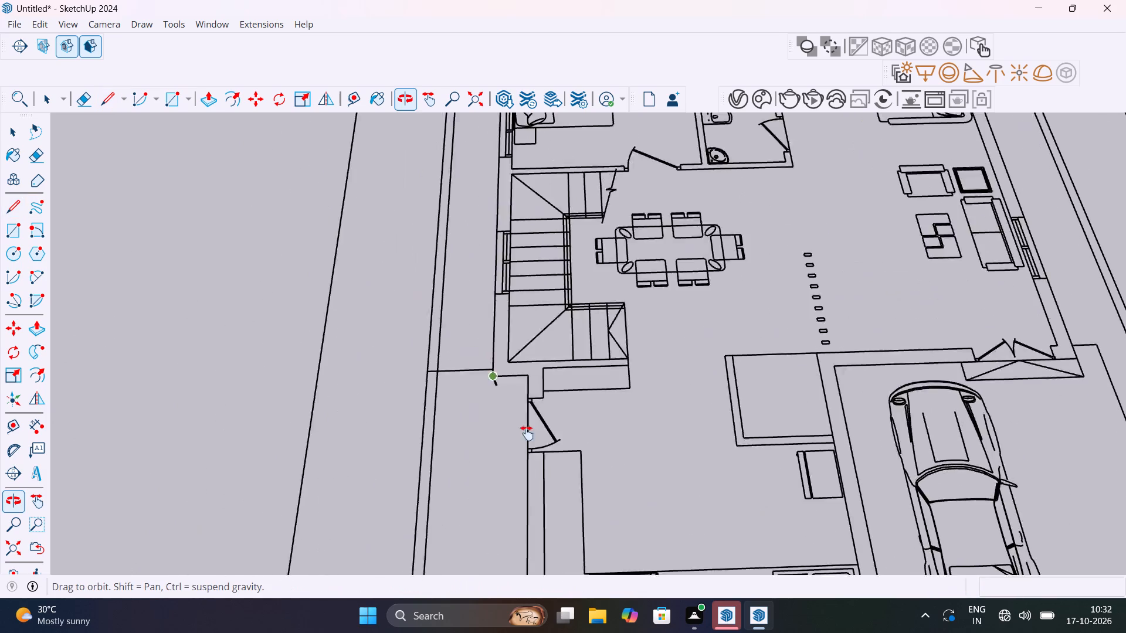
pyautogui.keyDown('shift'); pyautogui.moveTo(527, 433); pyautogui.dragTo(548, 485, button='middle'); pyautogui.keyUp('shift')
pyautogui.scroll(-7, 545, 360)
pyautogui.keyDown('shift'); pyautogui.moveTo(553, 324); pyautogui.dragTo(562, 436, button='middle'); pyautogui.keyUp('shift')
pyautogui.scroll(20, 551, 294)
pyautogui.scroll(1, 551, 294)
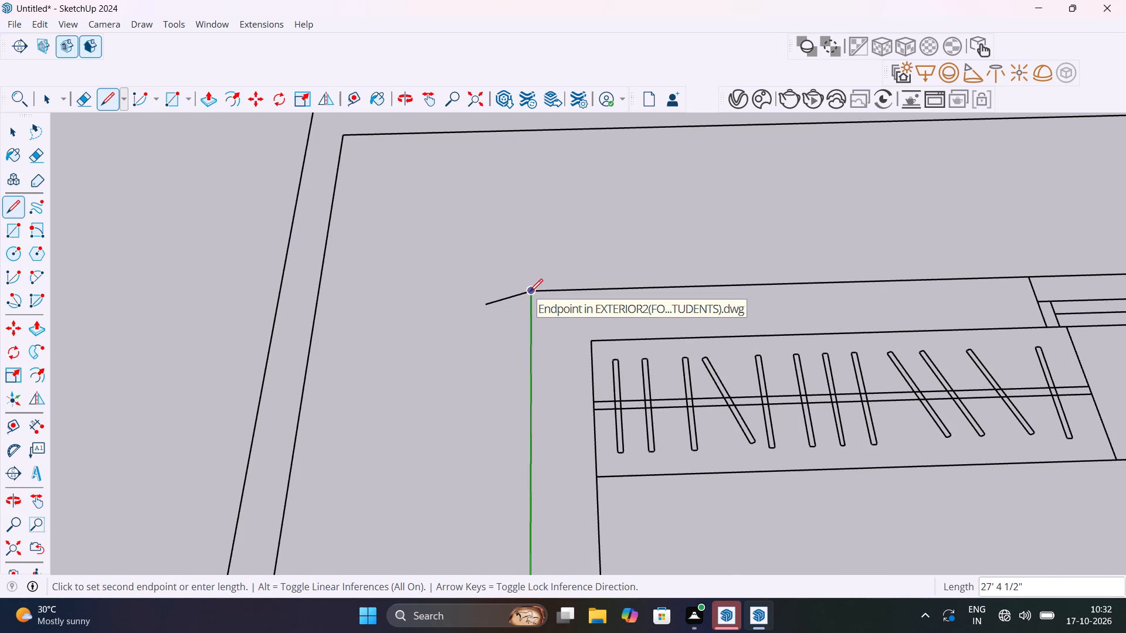
pyautogui.click(530, 292)
# Delete the short stray edge outside the bedroom's wardrobe corner.
pyautogui.press('space')
pyautogui.click(518, 295)
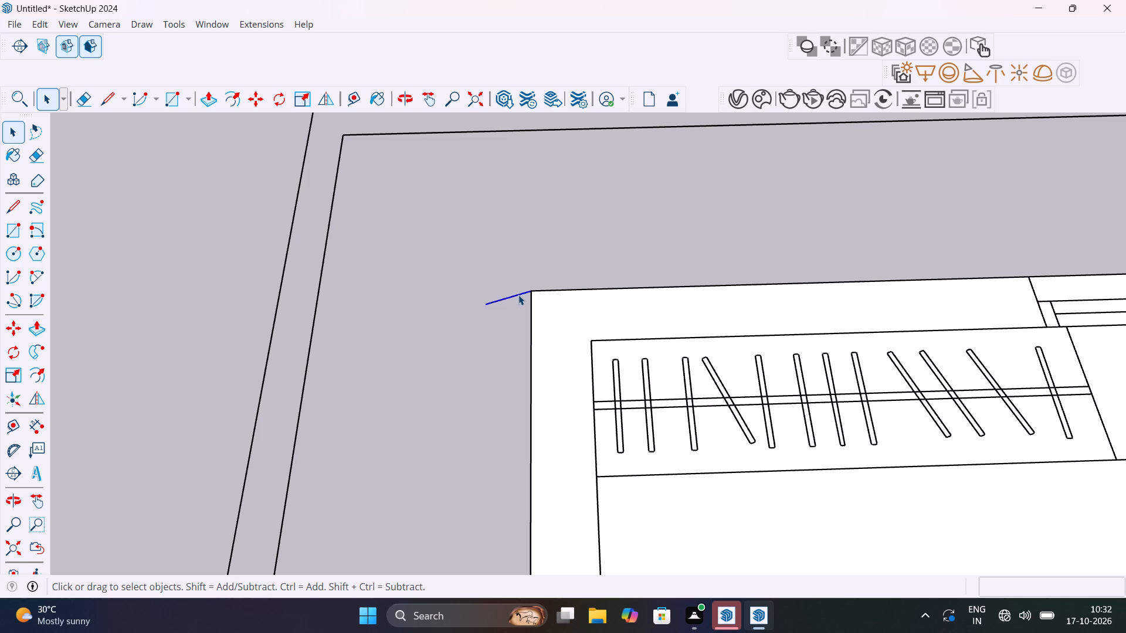
pyautogui.press('Delete')
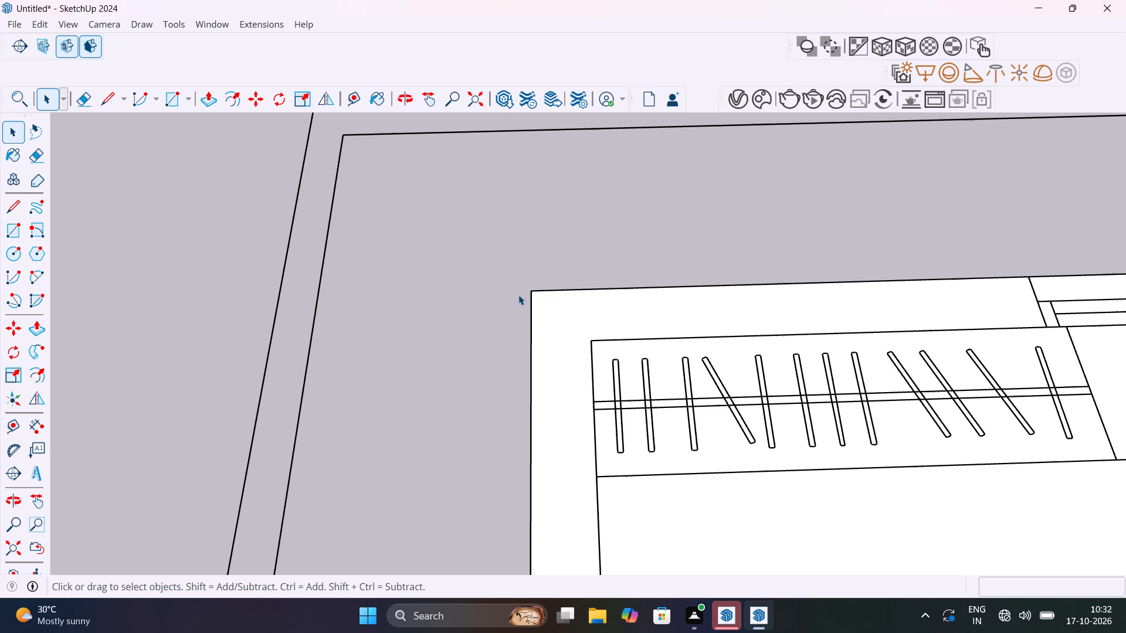
# Check the traced ground floor outline by selecting its face together with its connected edges, and clear the selection.
pyautogui.scroll(-20, 521, 301)
pyautogui.scroll(-9, 521, 301)
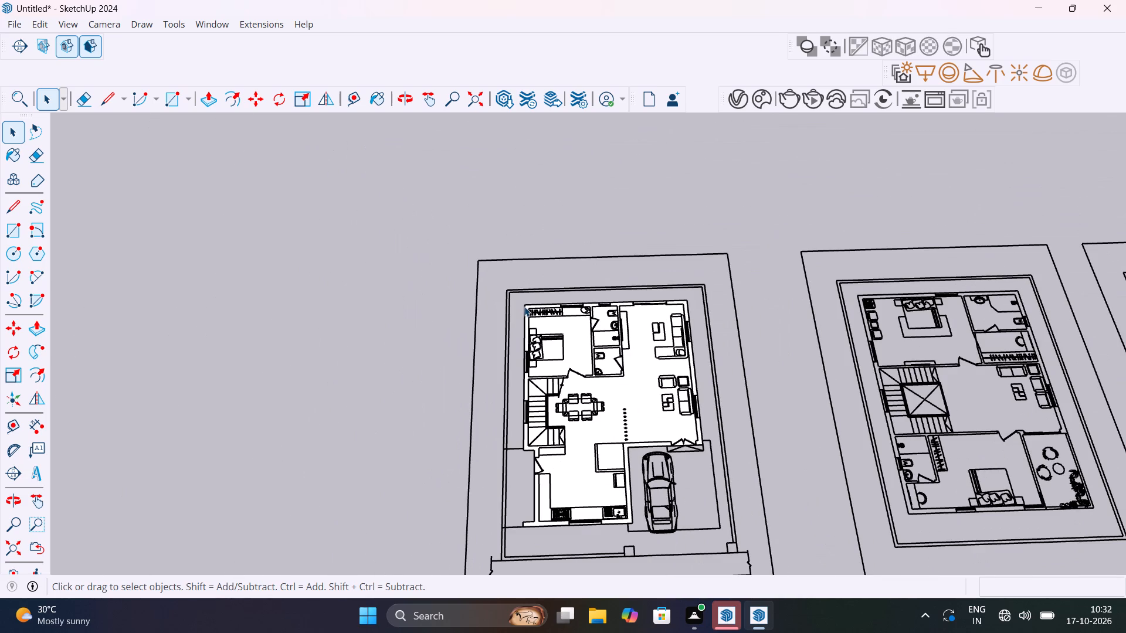
pyautogui.scroll(9, 618, 395)
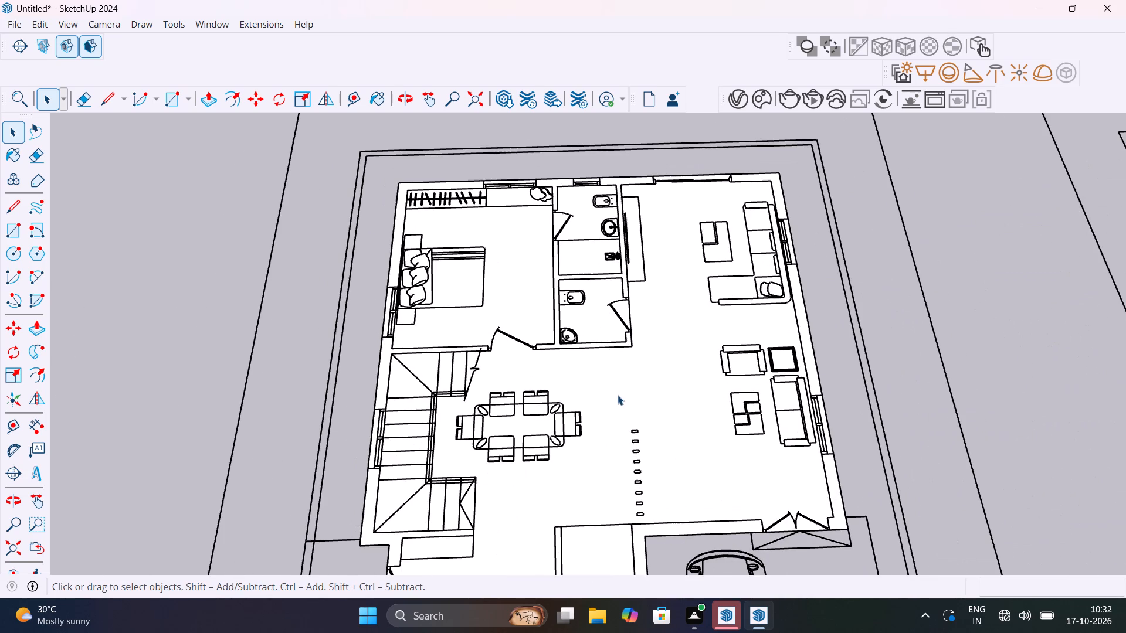
pyautogui.click(618, 395)
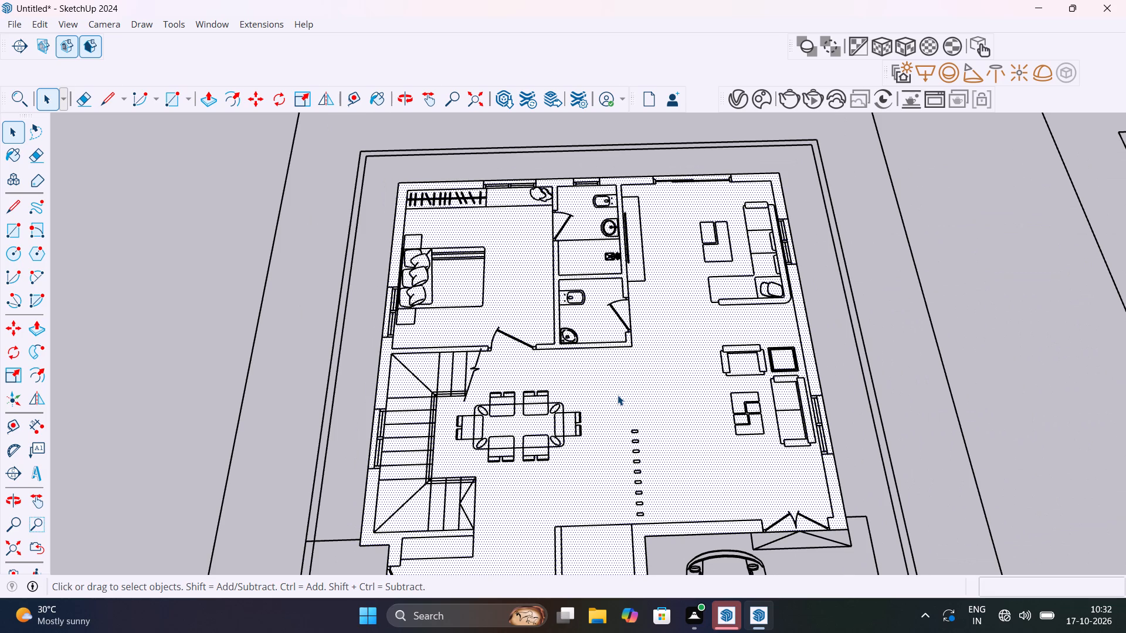
pyautogui.click(618, 395)
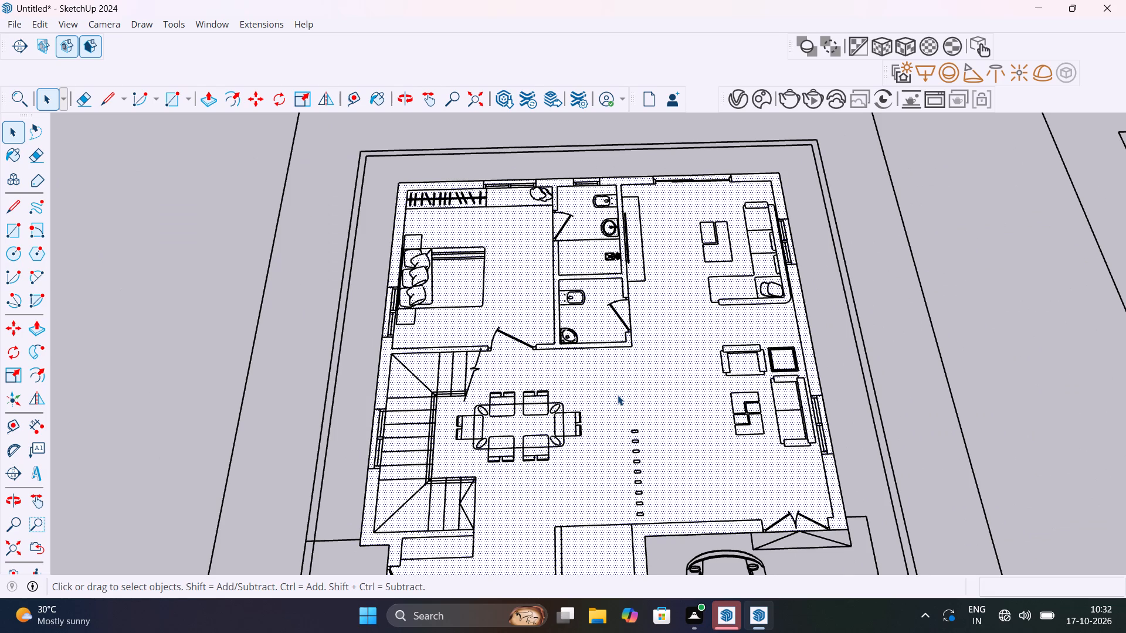
pyautogui.tripleClick(618, 395)
pyautogui.click(618, 395)
pyautogui.scroll(-5, 565, 390)
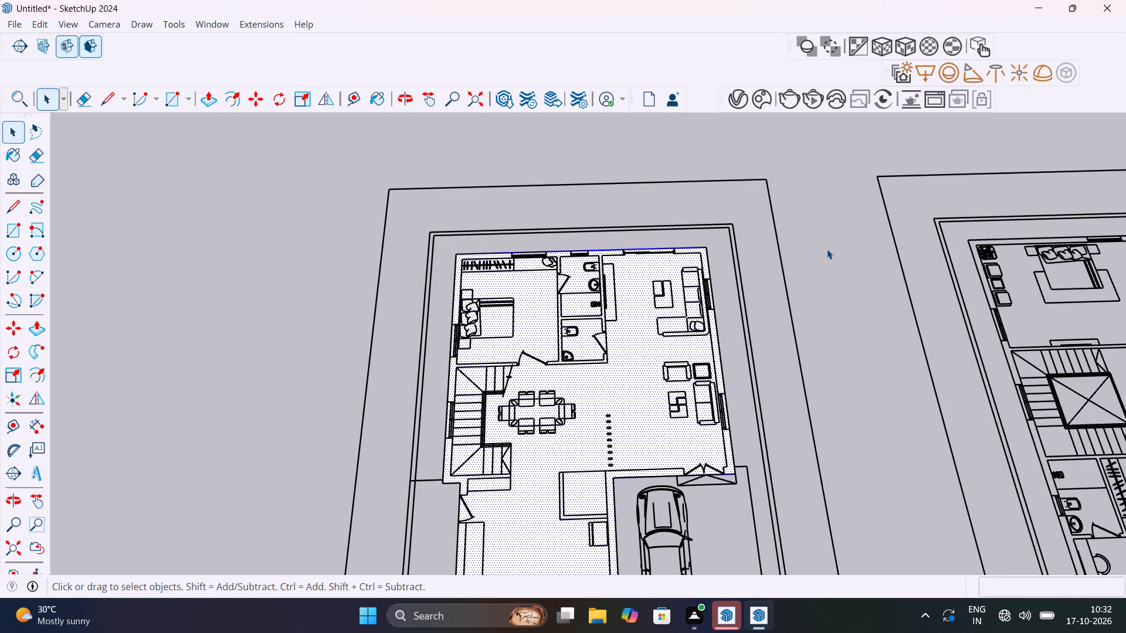
pyautogui.click(827, 249)
# Push/Pull the ground floor outline face up 4" to form a thin floor slab.
pyautogui.moveTo(686, 392); pyautogui.dragTo(707, 325, button='middle')
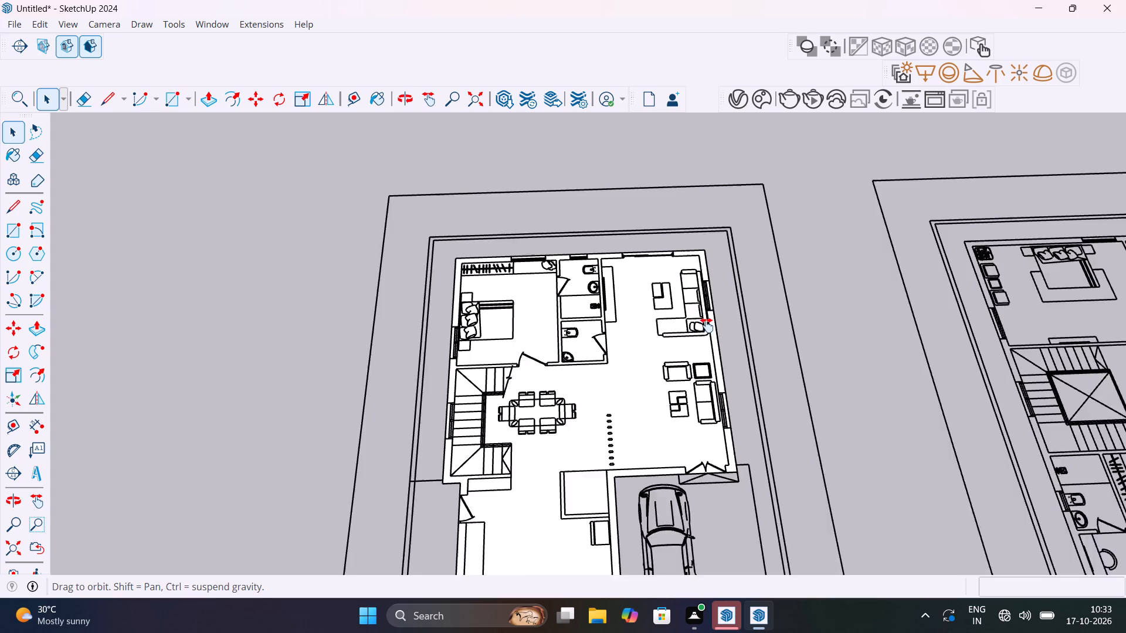
pyautogui.moveTo(707, 325); pyautogui.dragTo(751, 260, button='middle')
pyautogui.press('p')
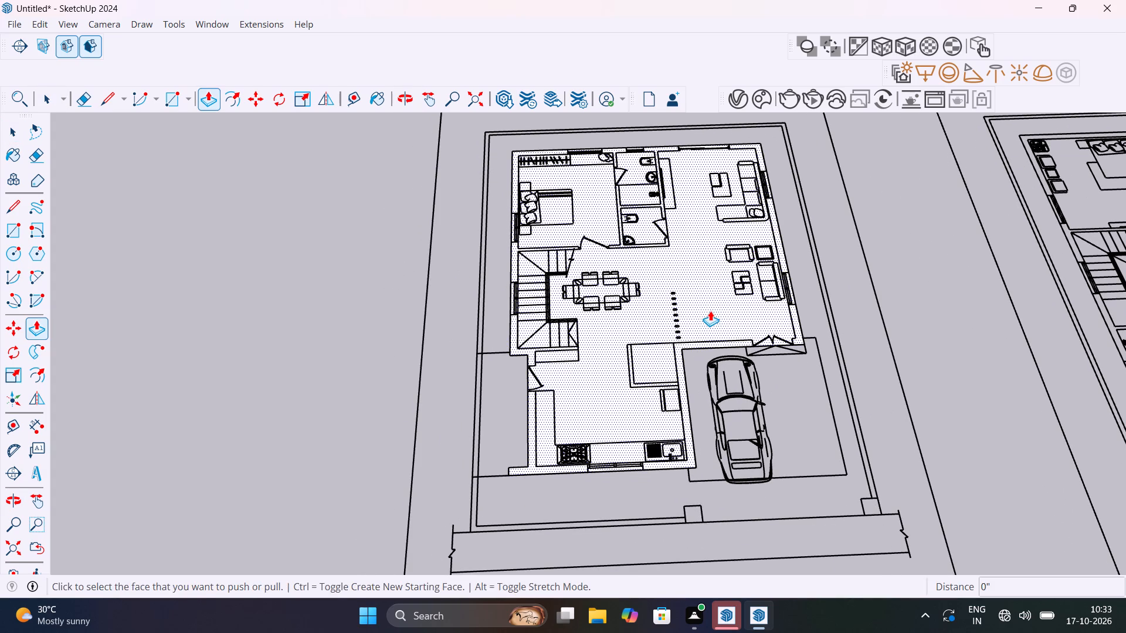
pyautogui.click(710, 311)
pyautogui.moveTo(711, 314); pyautogui.dragTo(679, 261, button='middle')
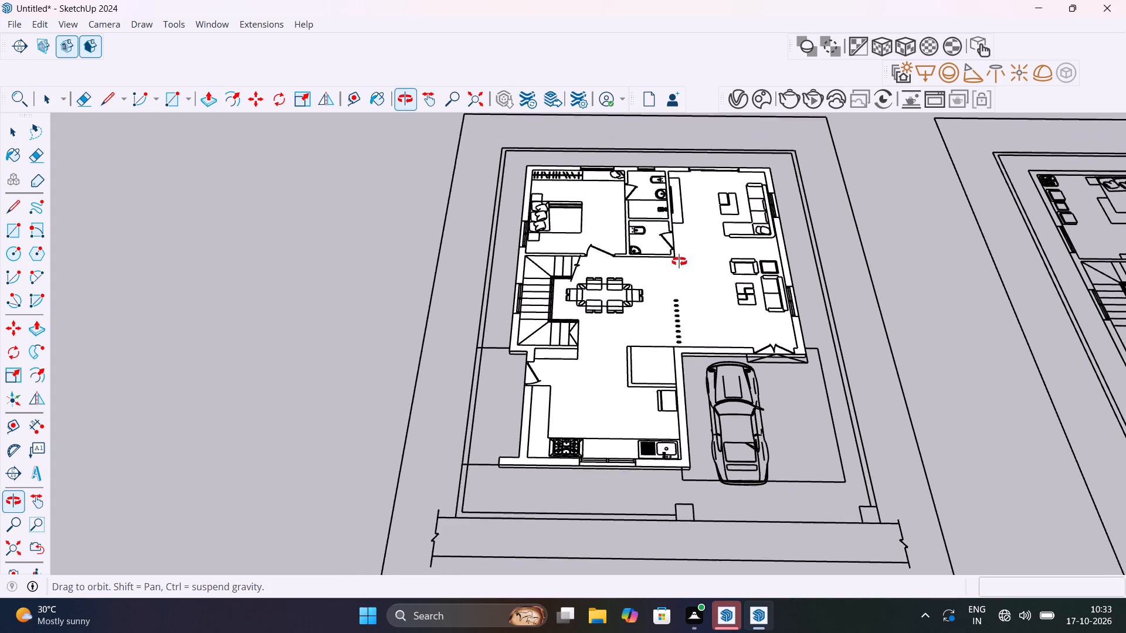
pyautogui.moveTo(679, 261); pyautogui.dragTo(710, 190, button='middle')
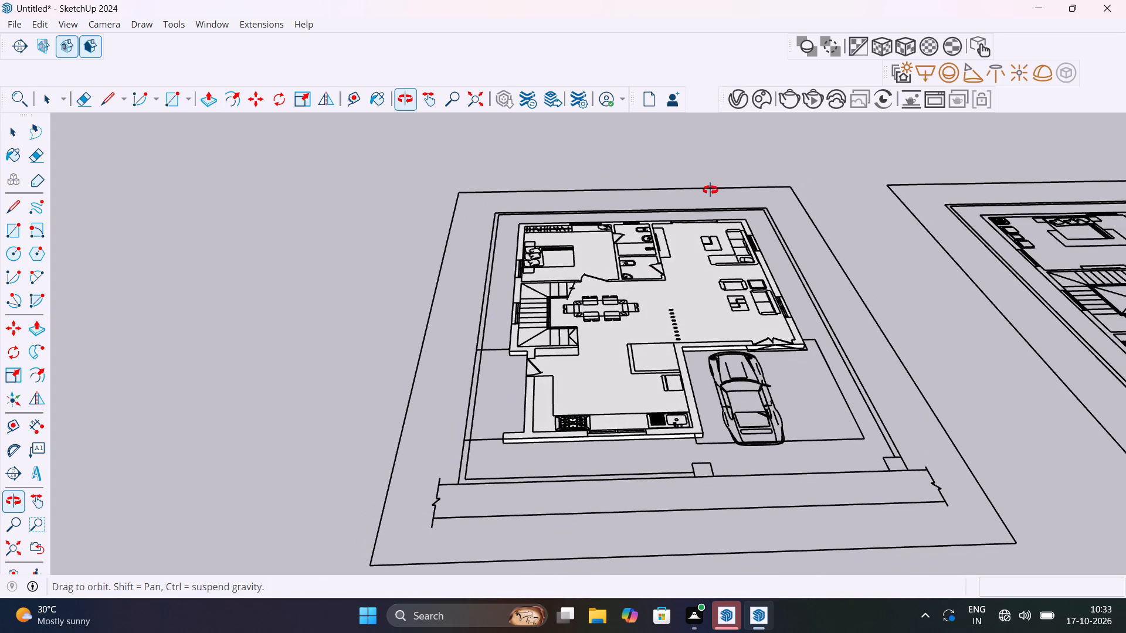
pyautogui.moveTo(710, 190); pyautogui.dragTo(647, 198, button='middle')
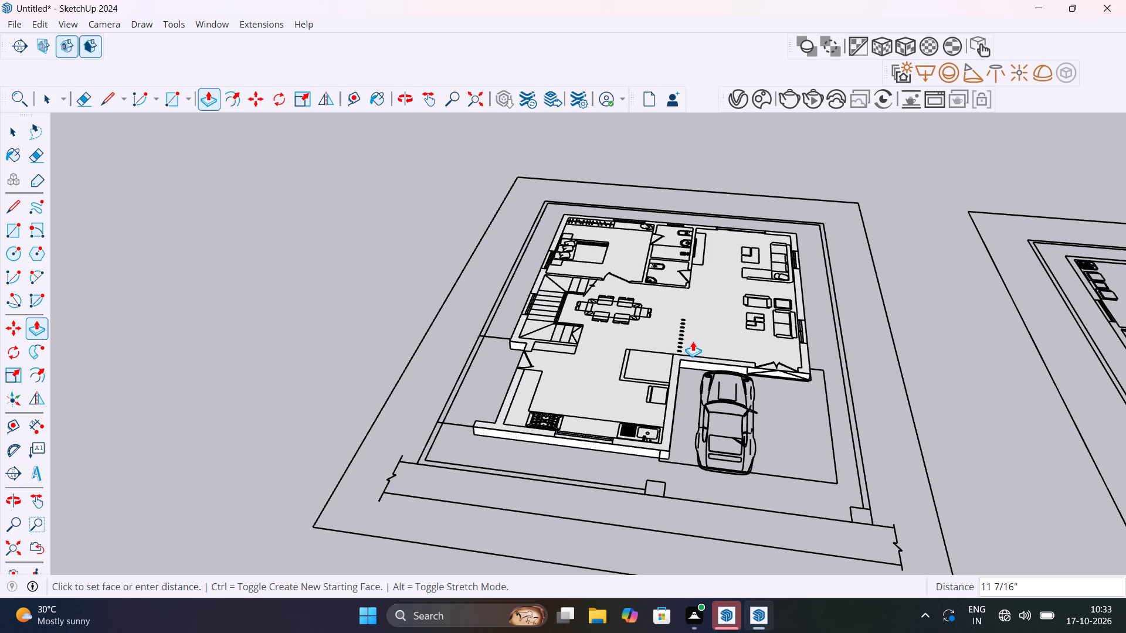
pyautogui.press('4')
pyautogui.hotkey('shift', '"')
pyautogui.press('Return')
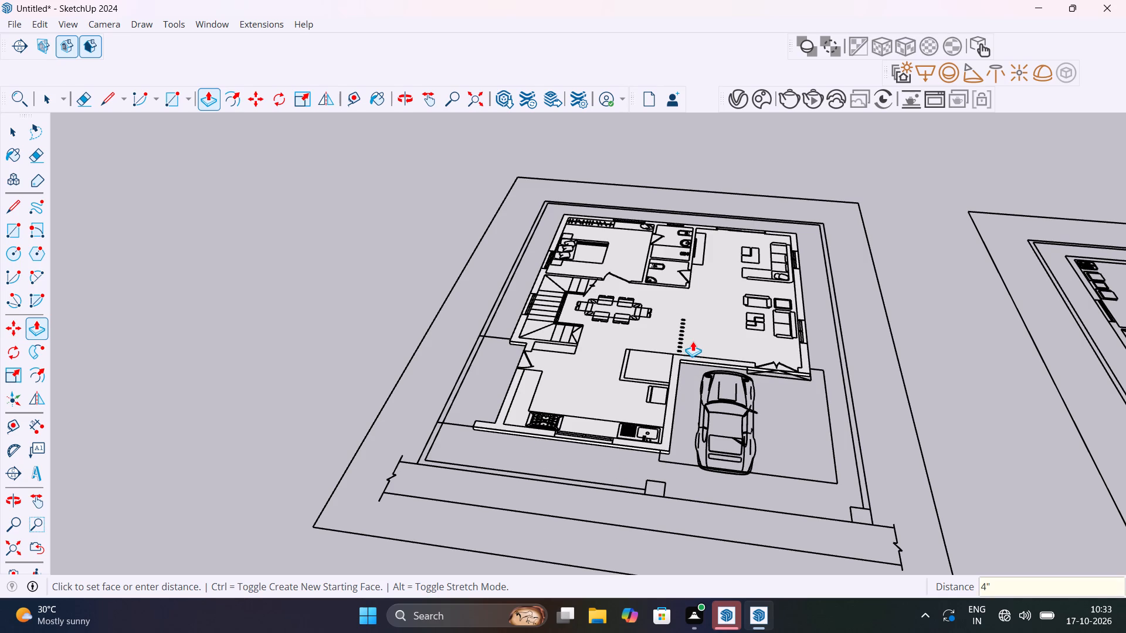
pyautogui.press('space')
# Draw a 27' 9" line along the inner face of the rear wall, from the bedroom wardrobe's corner to the living room's far corner.
pyautogui.scroll(6, 525, 309)
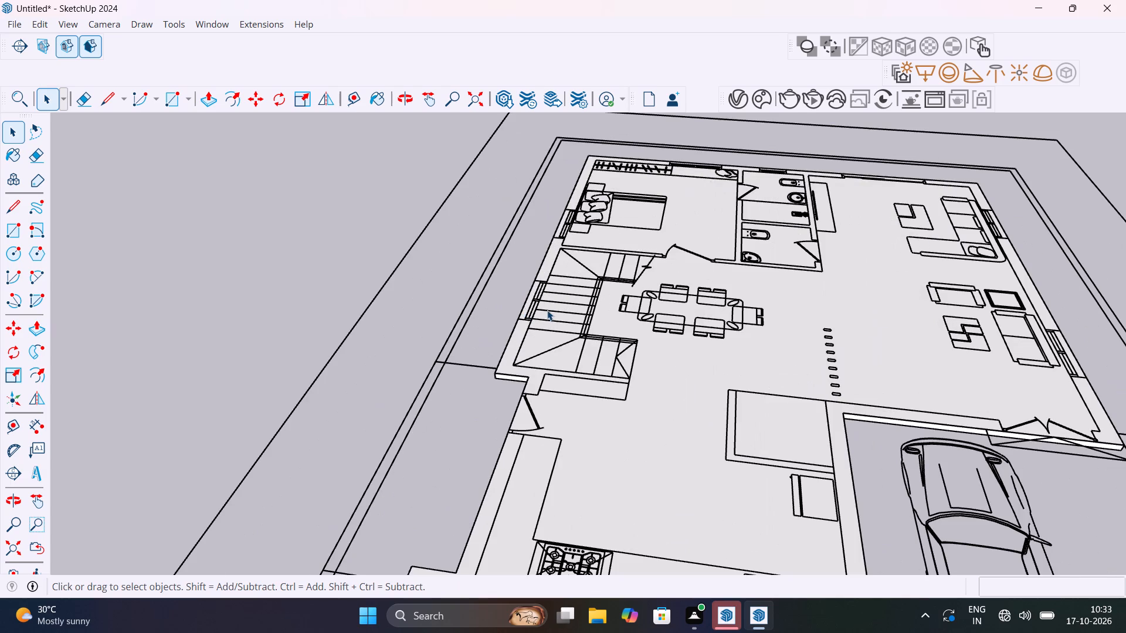
pyautogui.moveTo(569, 329); pyautogui.dragTo(596, 397, button='middle')
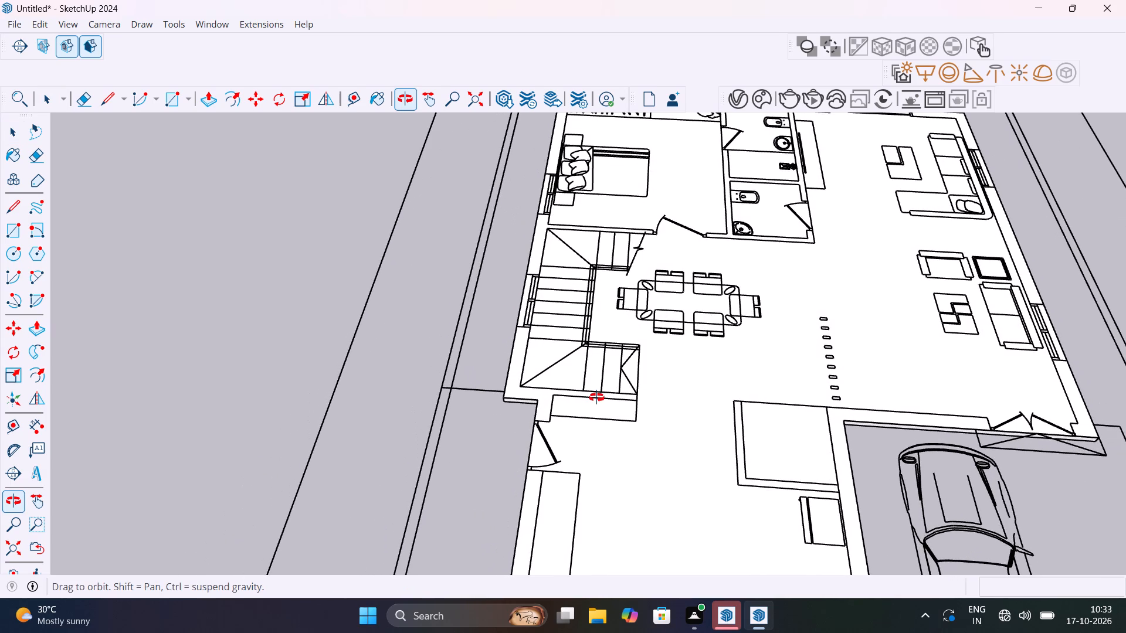
pyautogui.moveTo(596, 397); pyautogui.dragTo(589, 354, button='middle')
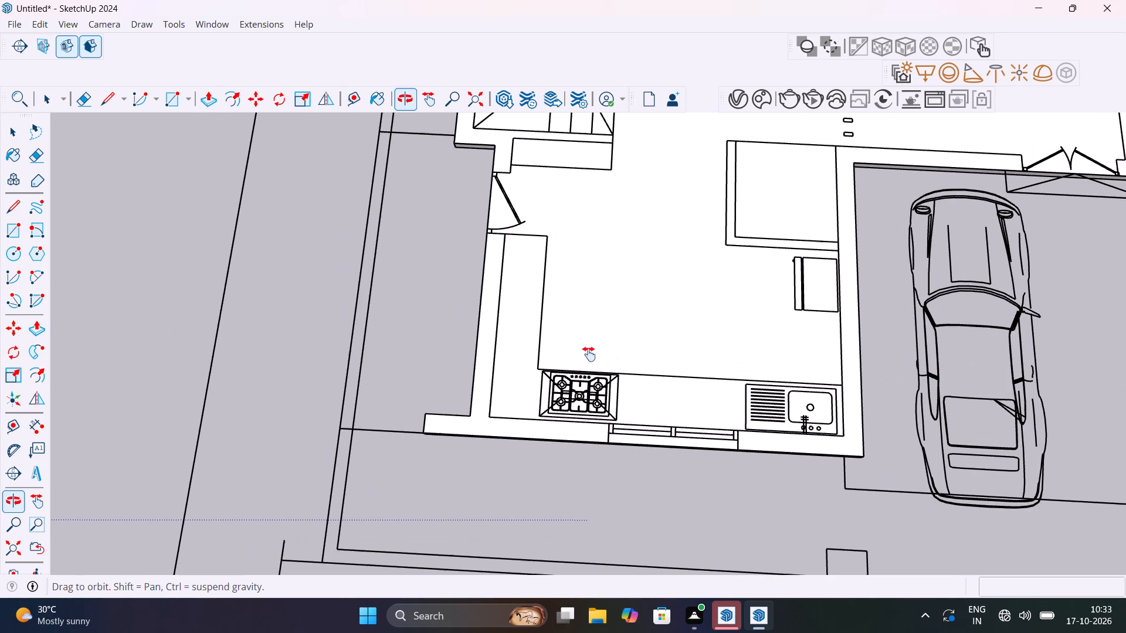
pyautogui.moveTo(589, 354); pyautogui.dragTo(589, 355, button='middle')
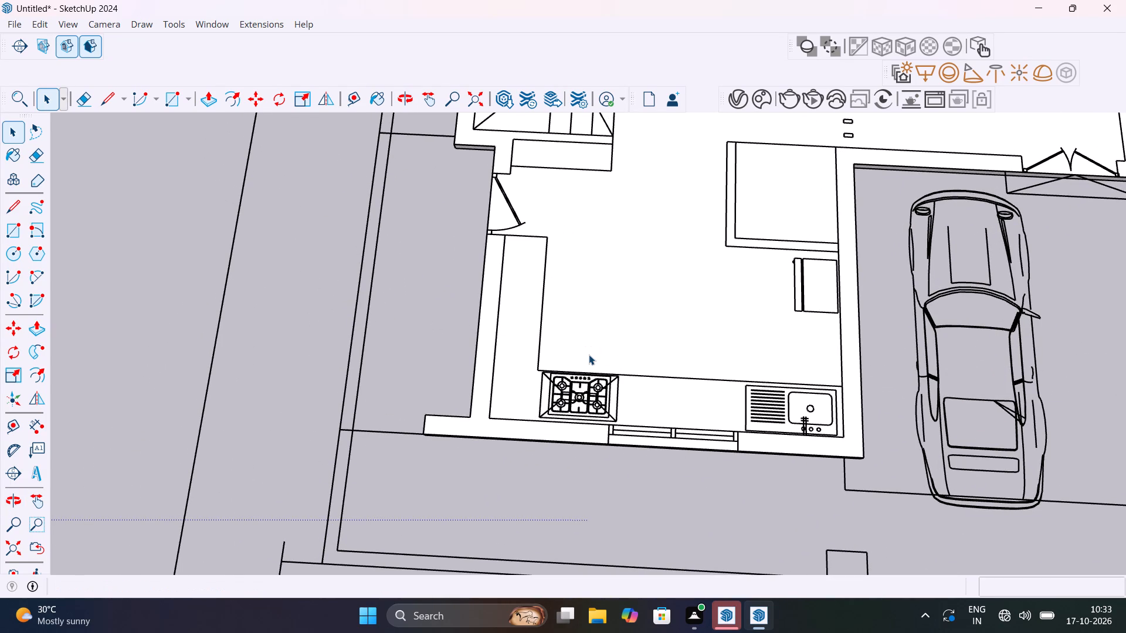
pyautogui.scroll(-6, 589, 355)
pyautogui.scroll(-5, 573, 295)
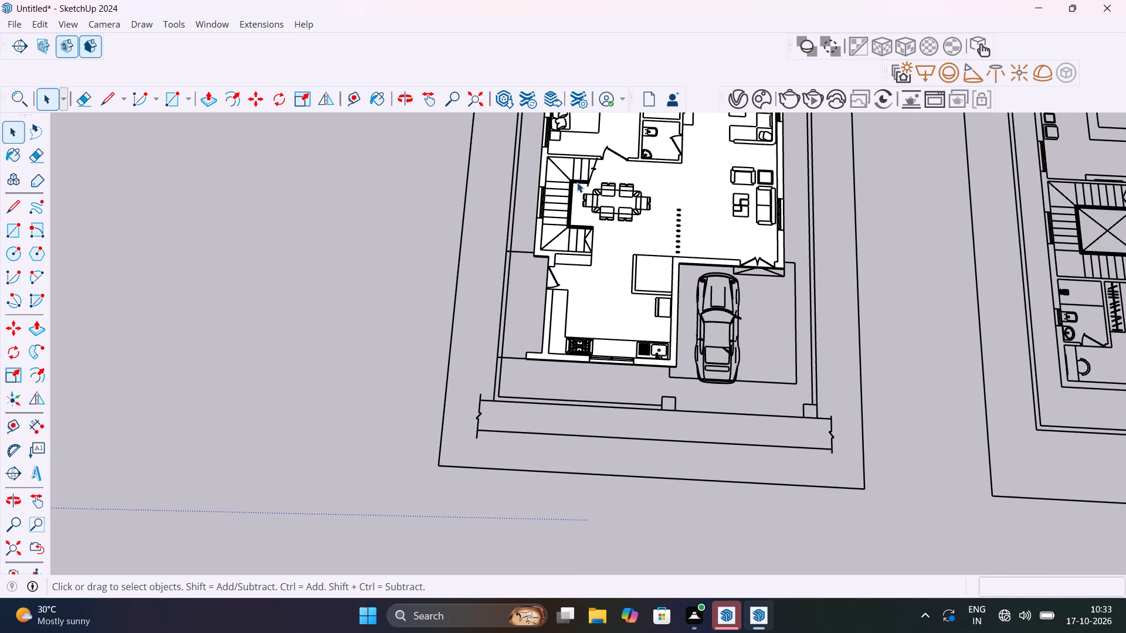
pyautogui.keyDown('shift'); pyautogui.moveTo(605, 171); pyautogui.dragTo(612, 409, button='middle'); pyautogui.keyUp('shift')
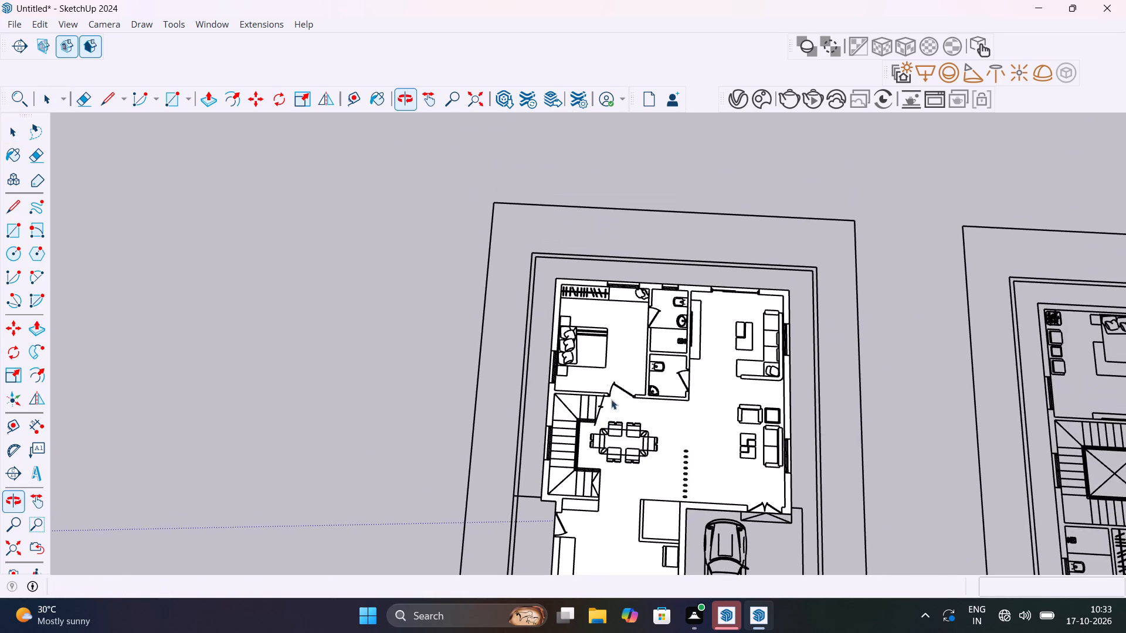
pyautogui.scroll(16, 599, 277)
pyautogui.press('l')
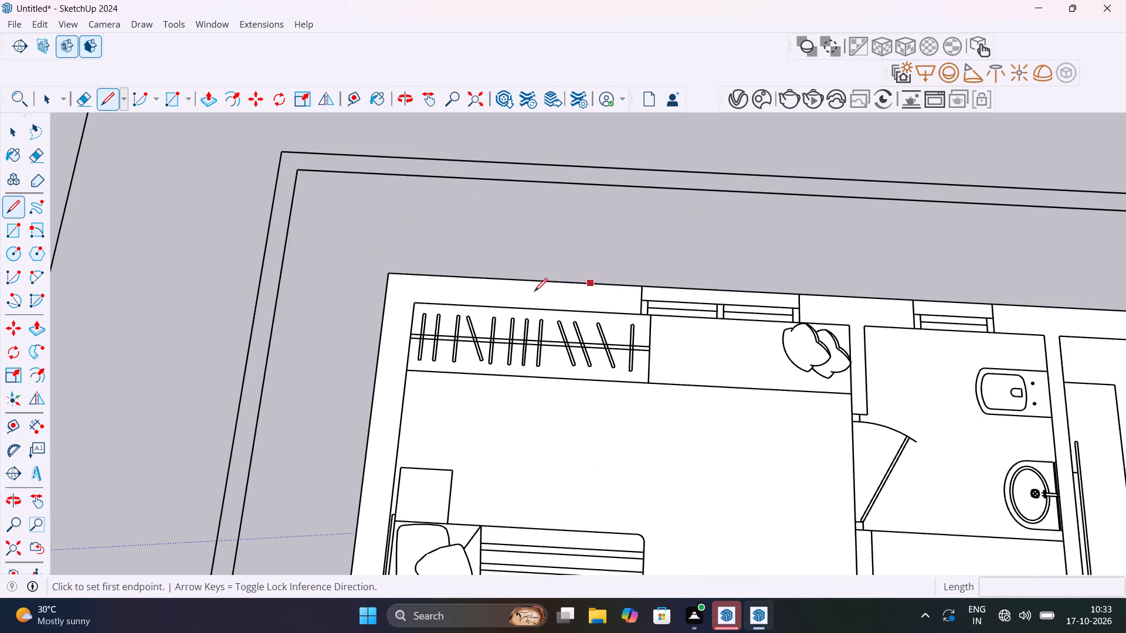
pyautogui.click(417, 304)
pyautogui.scroll(-7, 550, 309)
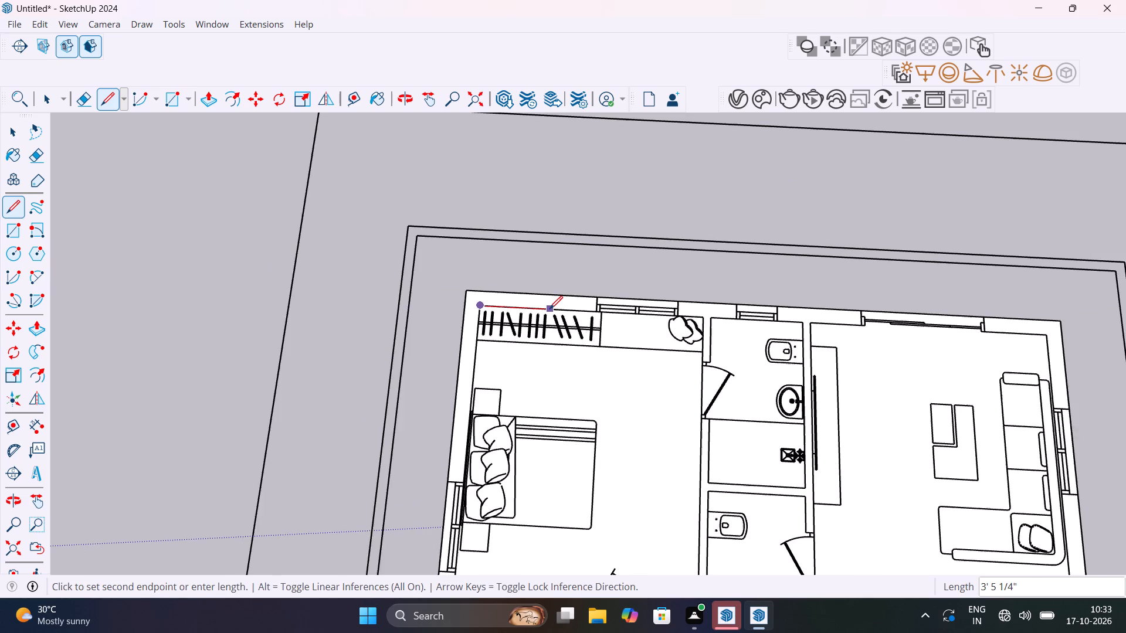
pyautogui.scroll(-4, 550, 309)
pyautogui.scroll(4, 687, 315)
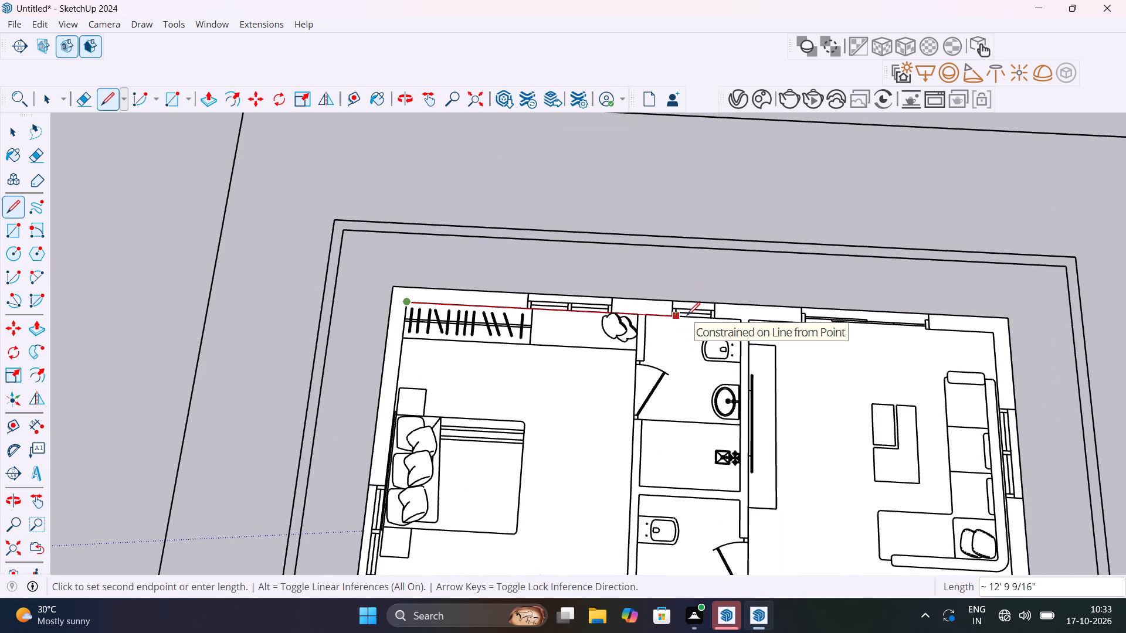
pyautogui.scroll(4, 687, 315)
pyautogui.scroll(-4, 687, 315)
pyautogui.keyDown('shift'); pyautogui.moveTo(690, 316); pyautogui.dragTo(457, 298, button='middle'); pyautogui.keyUp('shift')
pyautogui.scroll(3, 578, 305)
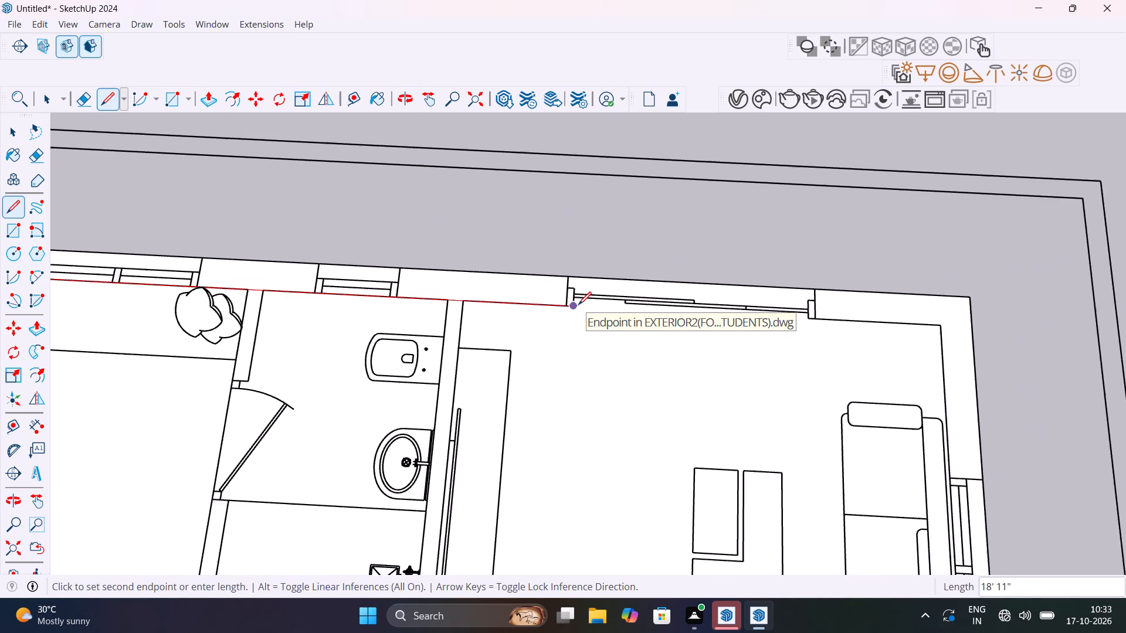
pyautogui.scroll(7, 578, 305)
pyautogui.scroll(-11, 696, 309)
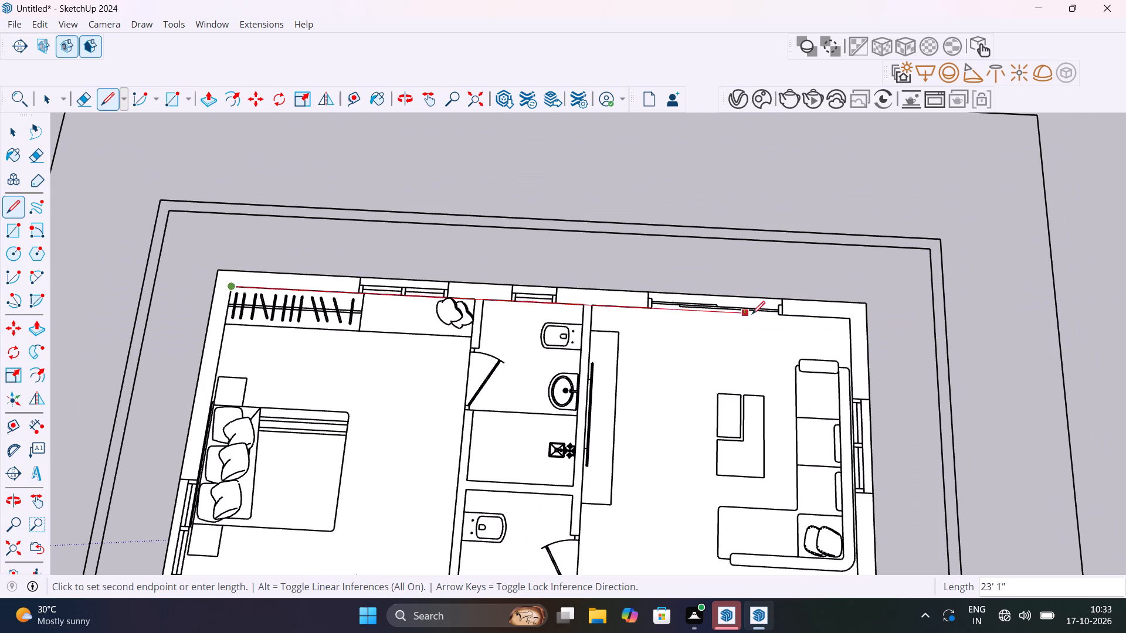
pyautogui.click(847, 321)
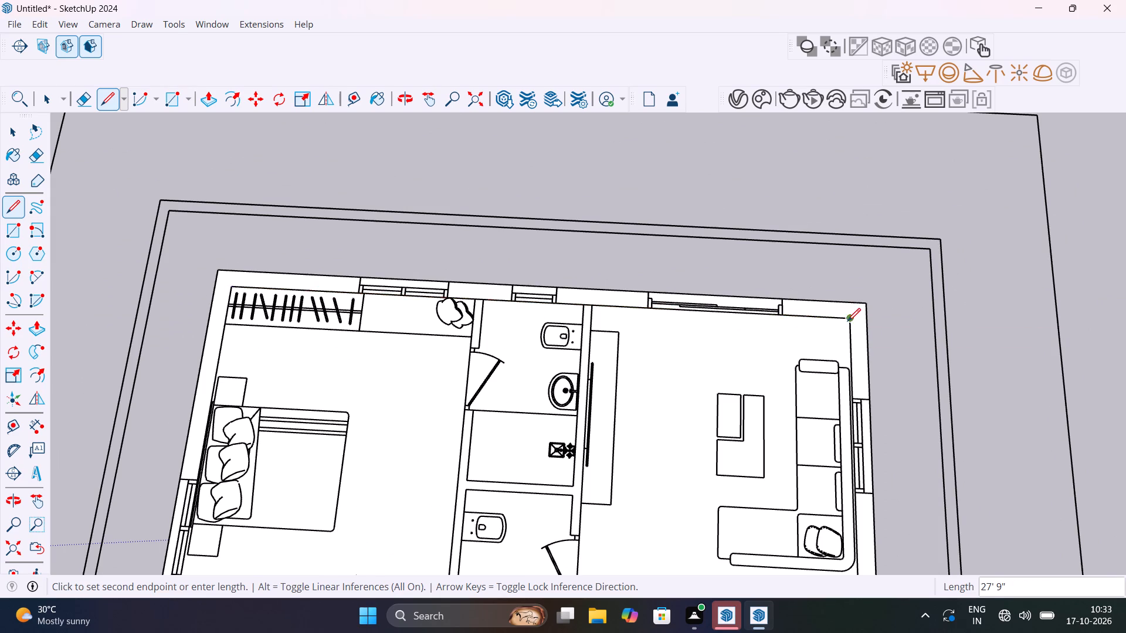
# Continue the inner line along the living room's side wall to the entrance, and 12' 3" past the main door to the kitchen corner.
pyautogui.scroll(-15, 846, 326)
pyautogui.moveTo(844, 363); pyautogui.dragTo(764, 128, button='middle')
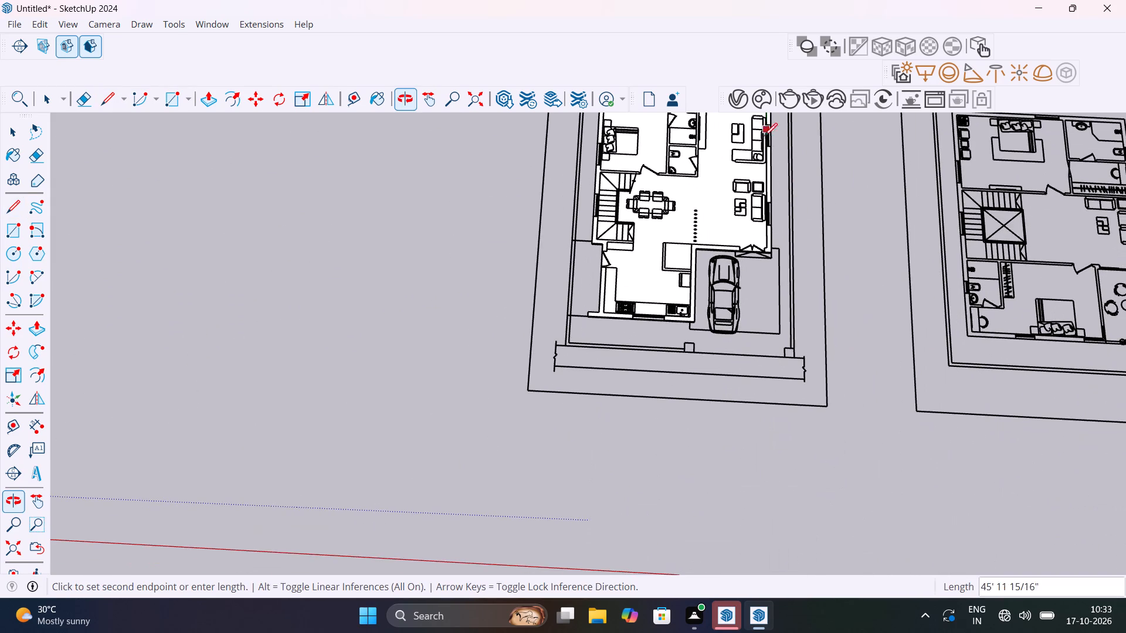
pyautogui.scroll(19, 769, 254)
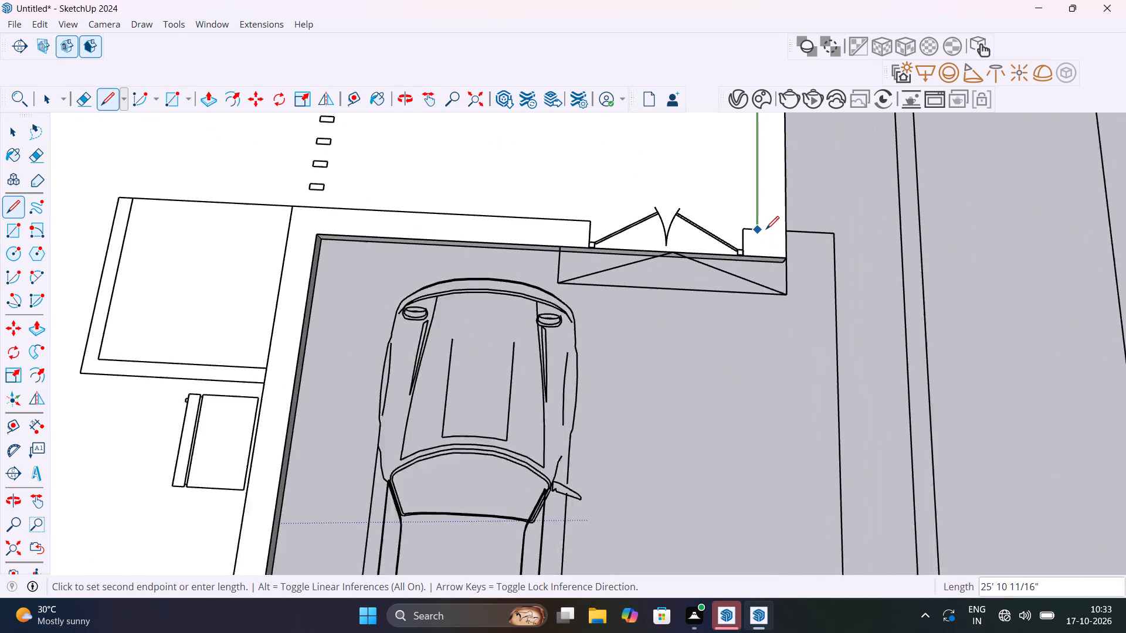
pyautogui.scroll(5, 764, 228)
pyautogui.click(751, 232)
pyautogui.scroll(-3, 735, 229)
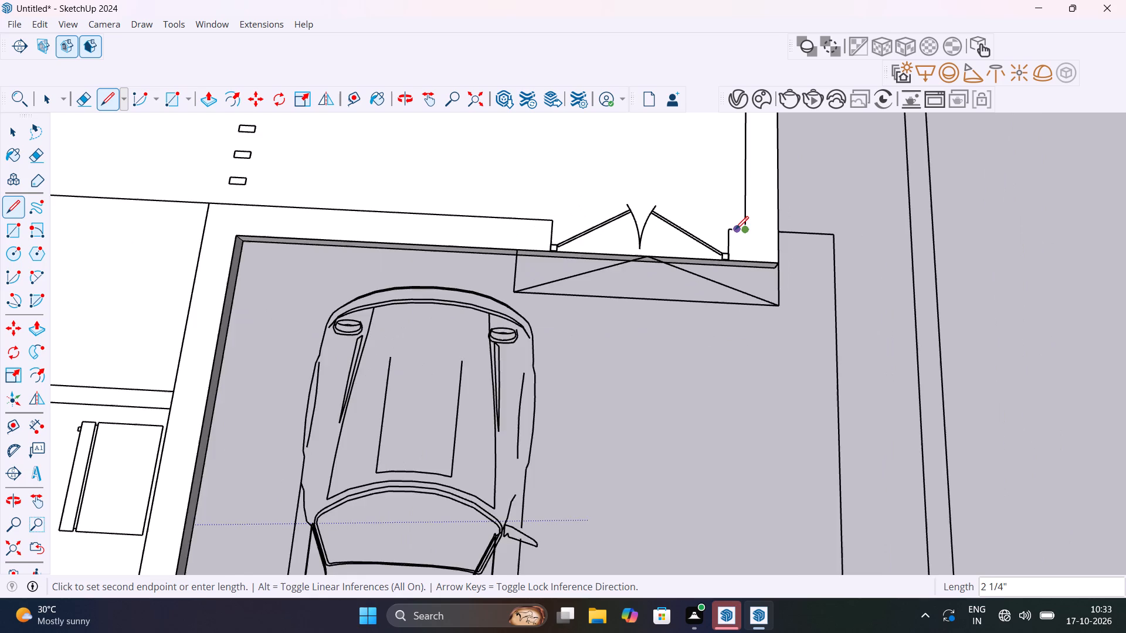
pyautogui.scroll(-16, 735, 229)
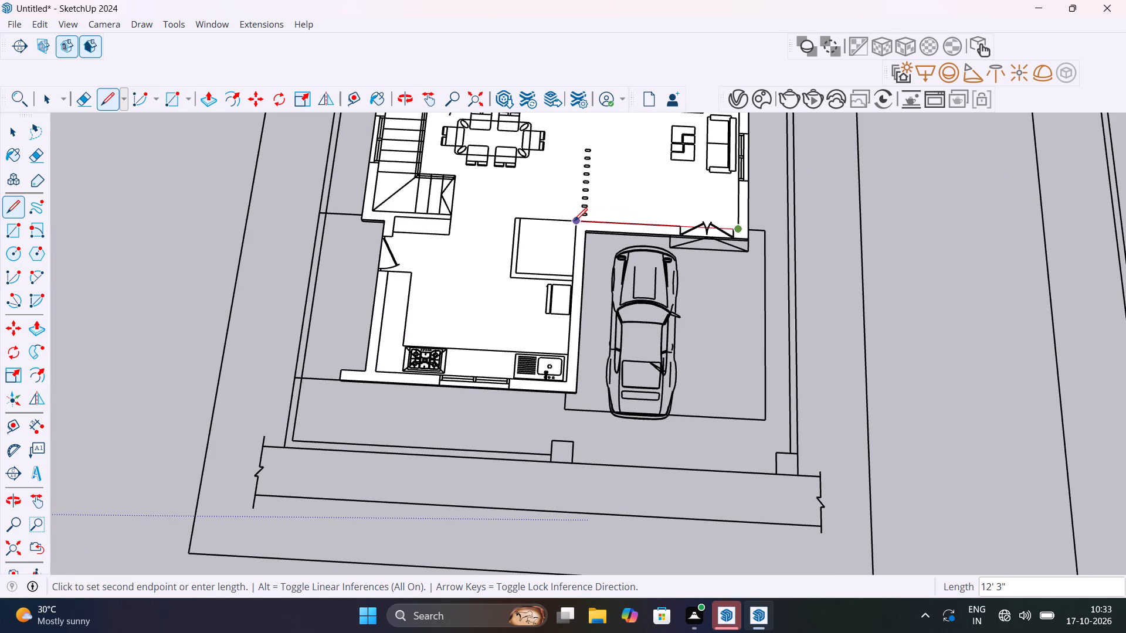
pyautogui.click(574, 220)
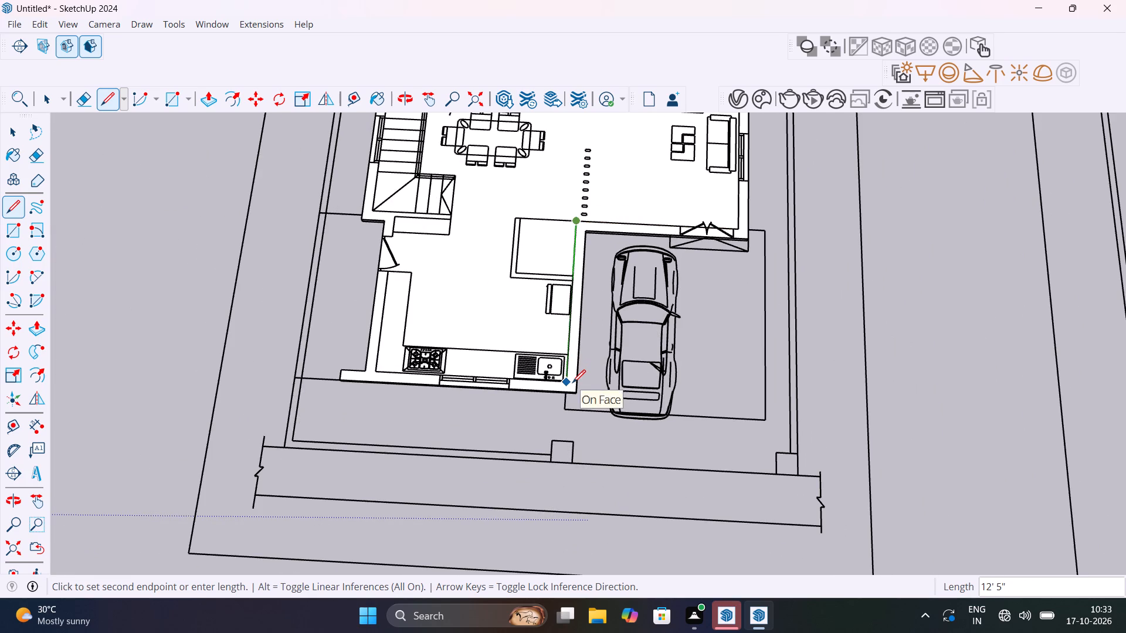
# Continue the inner line 12' 4 1/2" along the car porch wall and 13' 9" along the kitchen window wall to the kitchen's inner corner.
pyautogui.scroll(7, 575, 379)
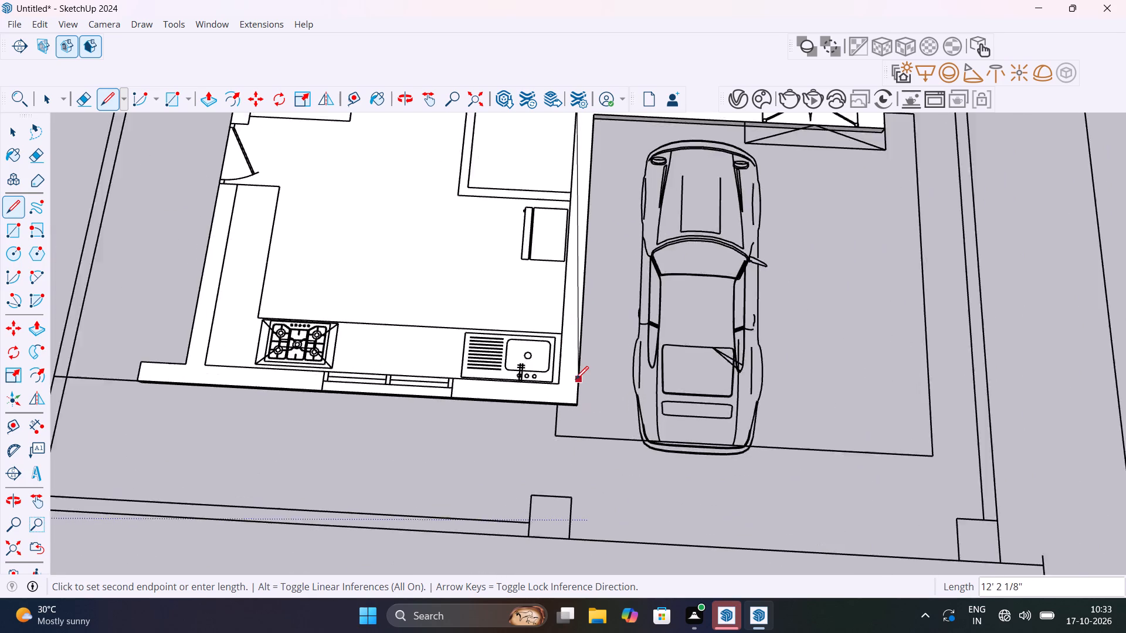
pyautogui.scroll(5, 575, 379)
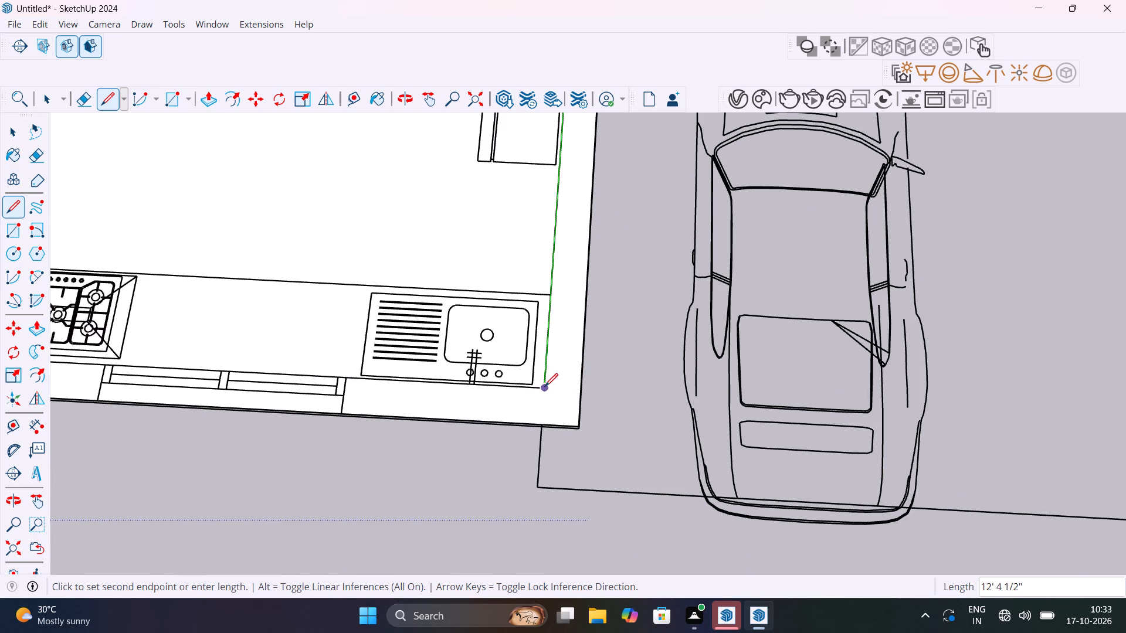
pyautogui.click(545, 386)
pyautogui.scroll(-14, 510, 382)
pyautogui.moveTo(515, 382); pyautogui.dragTo(704, 381, button='middle')
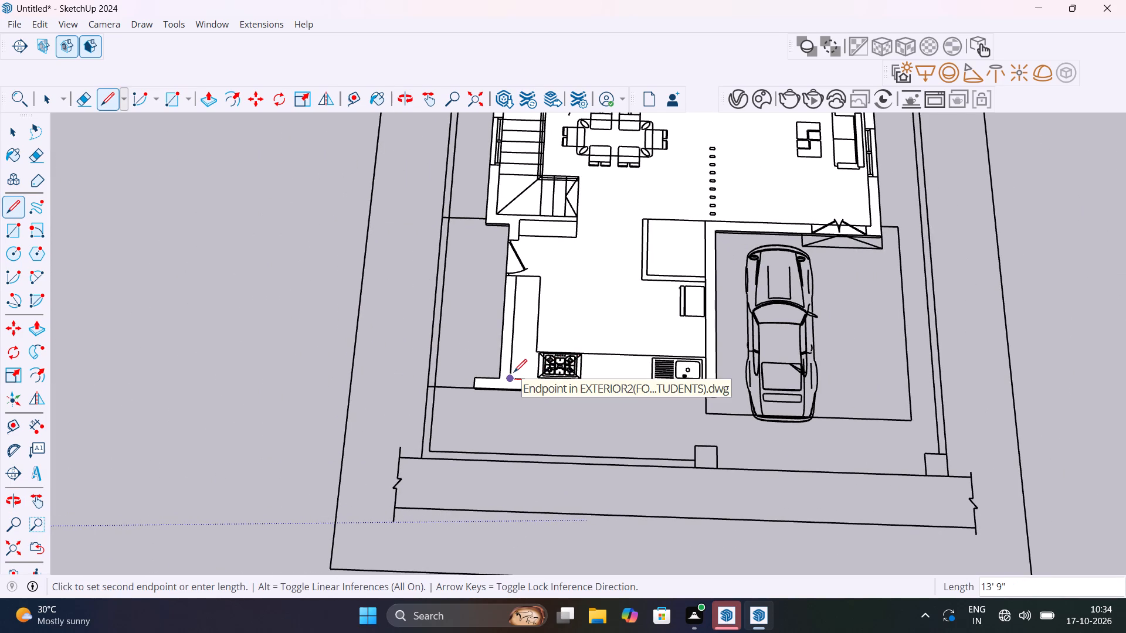
pyautogui.click(514, 372)
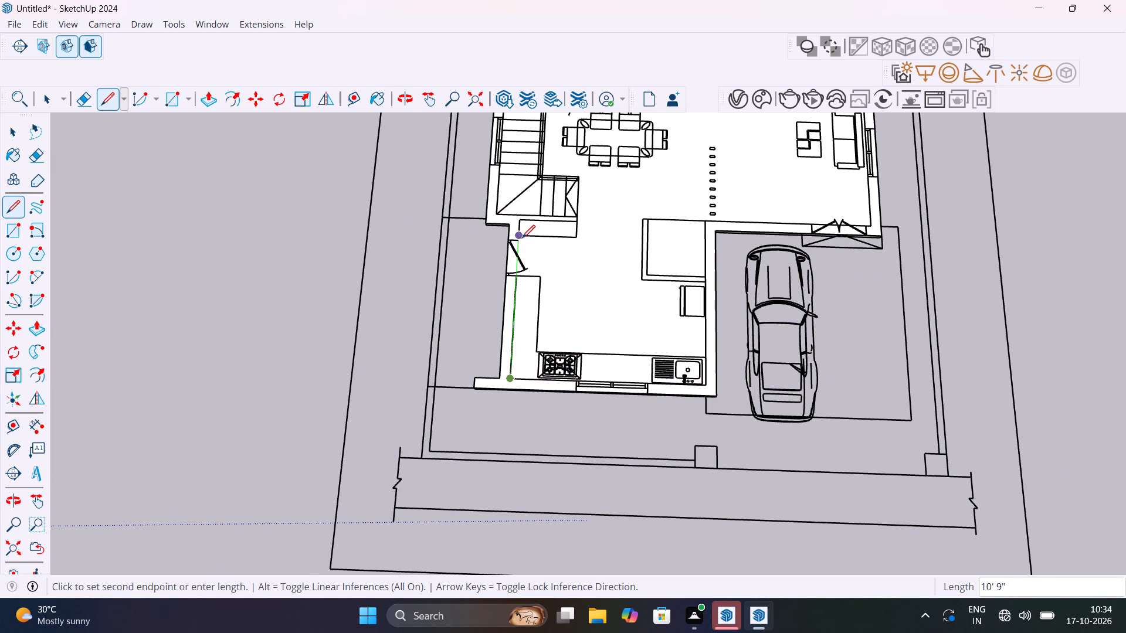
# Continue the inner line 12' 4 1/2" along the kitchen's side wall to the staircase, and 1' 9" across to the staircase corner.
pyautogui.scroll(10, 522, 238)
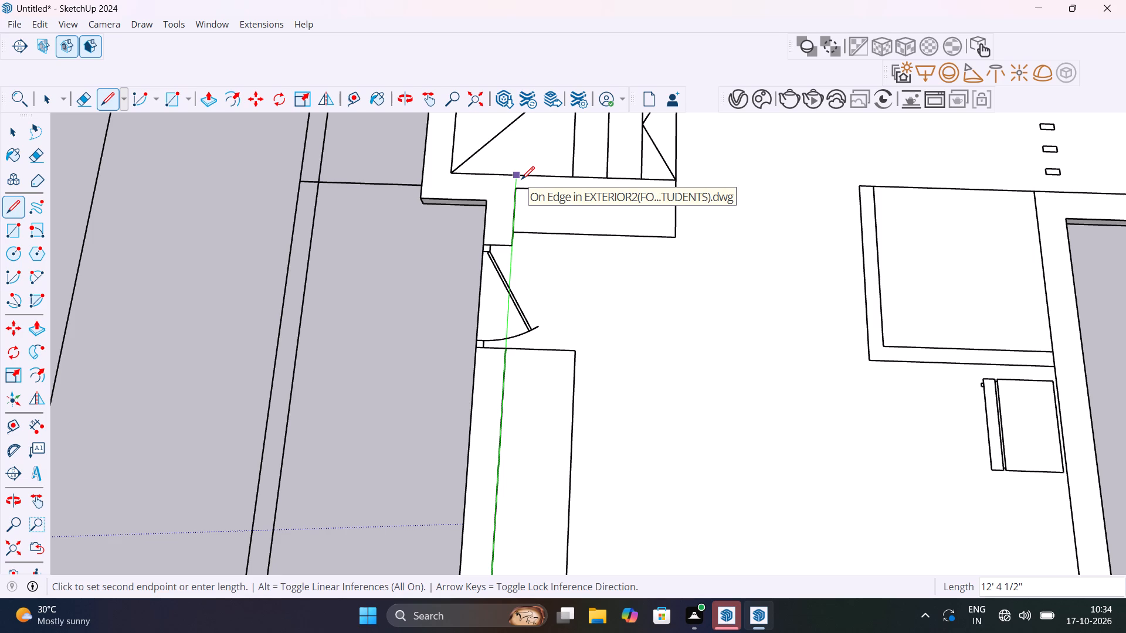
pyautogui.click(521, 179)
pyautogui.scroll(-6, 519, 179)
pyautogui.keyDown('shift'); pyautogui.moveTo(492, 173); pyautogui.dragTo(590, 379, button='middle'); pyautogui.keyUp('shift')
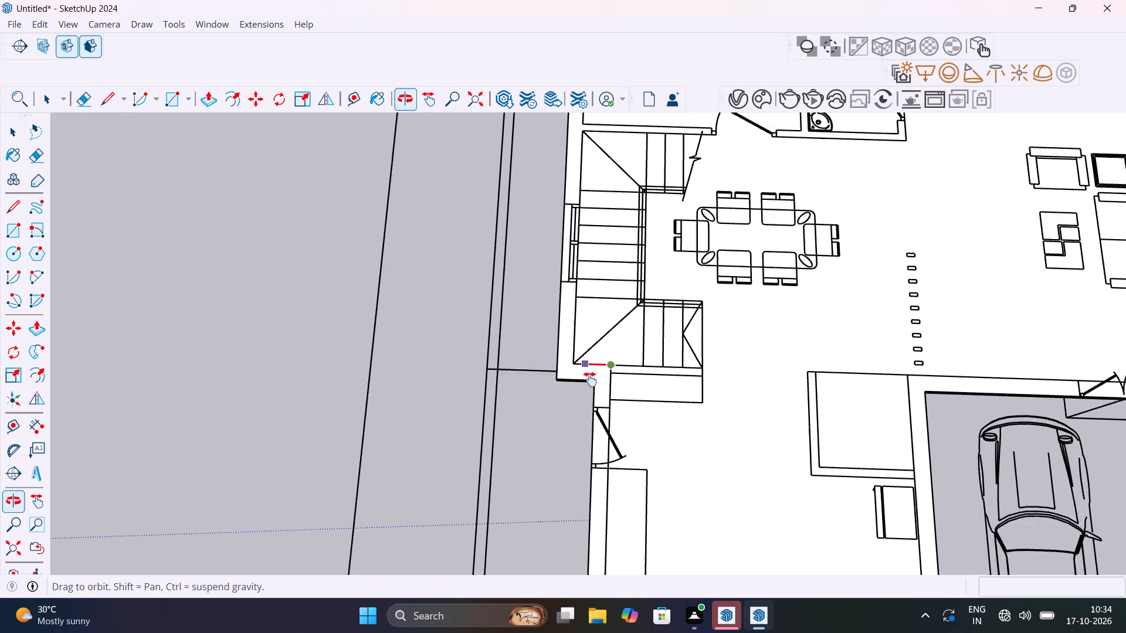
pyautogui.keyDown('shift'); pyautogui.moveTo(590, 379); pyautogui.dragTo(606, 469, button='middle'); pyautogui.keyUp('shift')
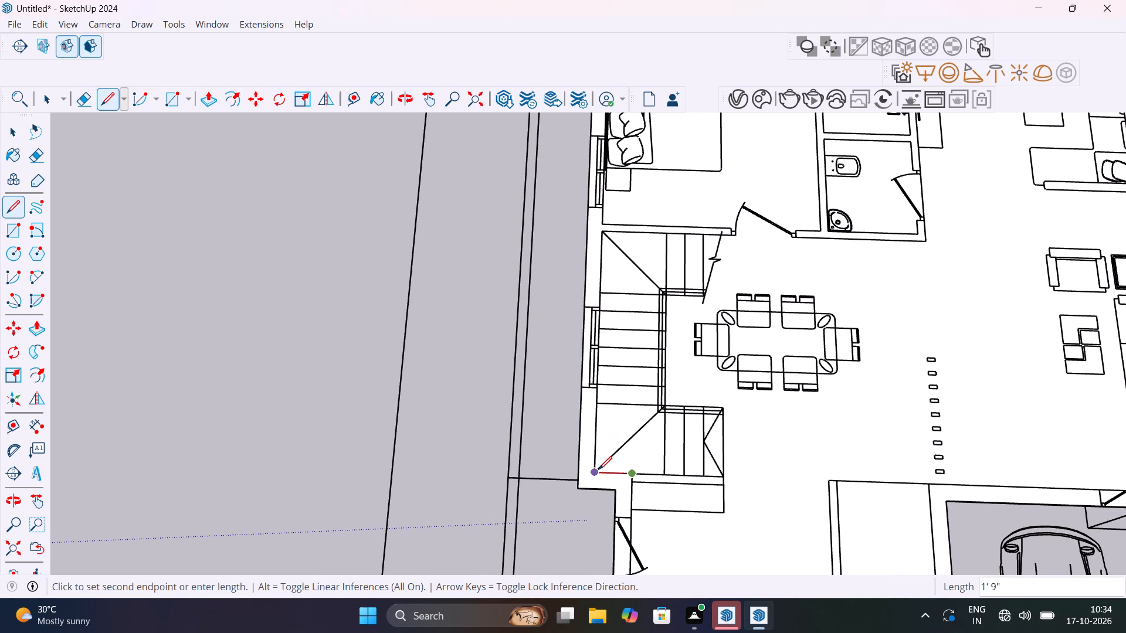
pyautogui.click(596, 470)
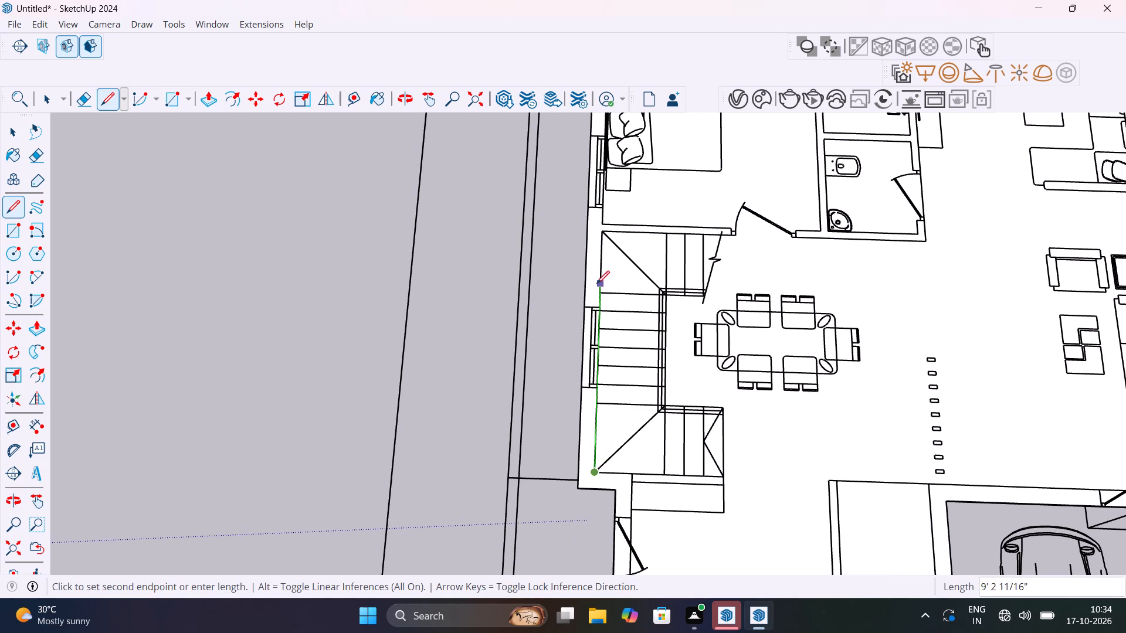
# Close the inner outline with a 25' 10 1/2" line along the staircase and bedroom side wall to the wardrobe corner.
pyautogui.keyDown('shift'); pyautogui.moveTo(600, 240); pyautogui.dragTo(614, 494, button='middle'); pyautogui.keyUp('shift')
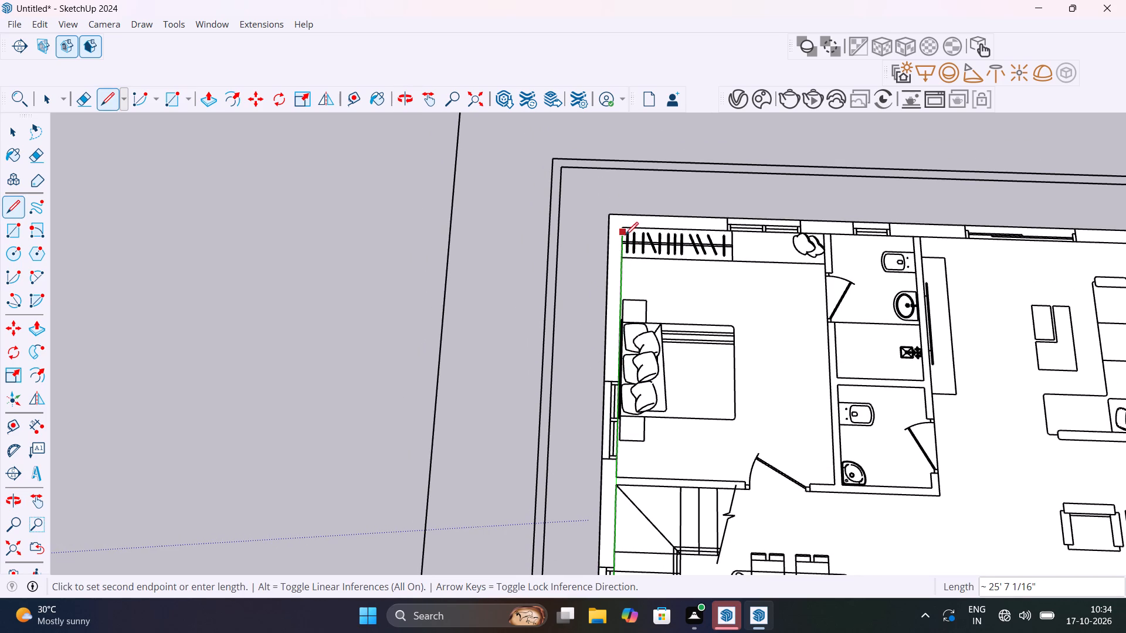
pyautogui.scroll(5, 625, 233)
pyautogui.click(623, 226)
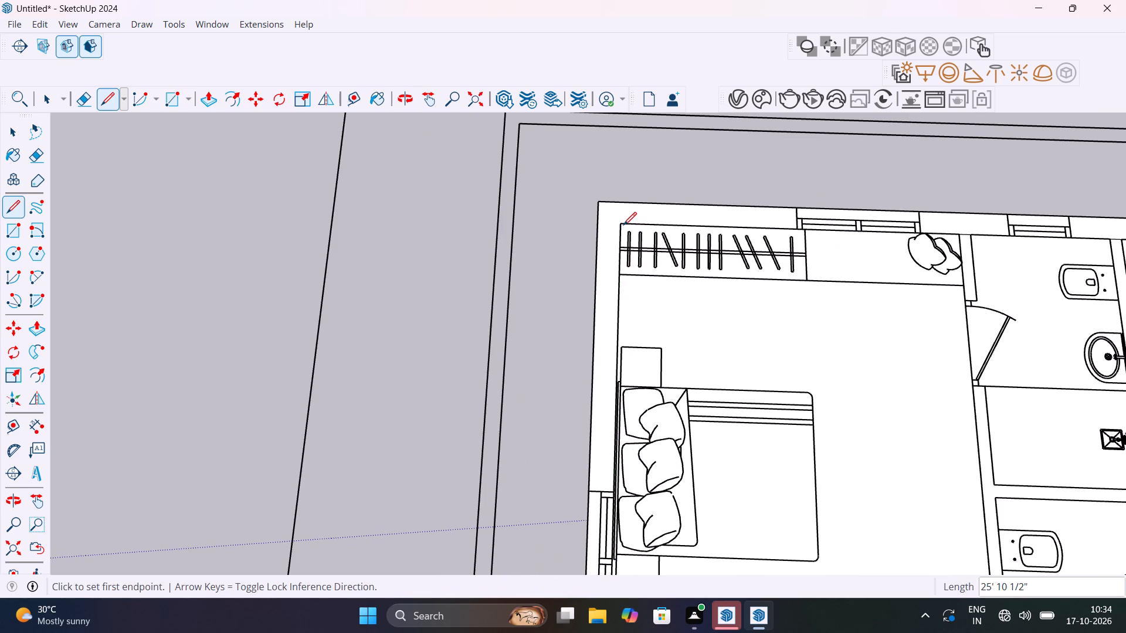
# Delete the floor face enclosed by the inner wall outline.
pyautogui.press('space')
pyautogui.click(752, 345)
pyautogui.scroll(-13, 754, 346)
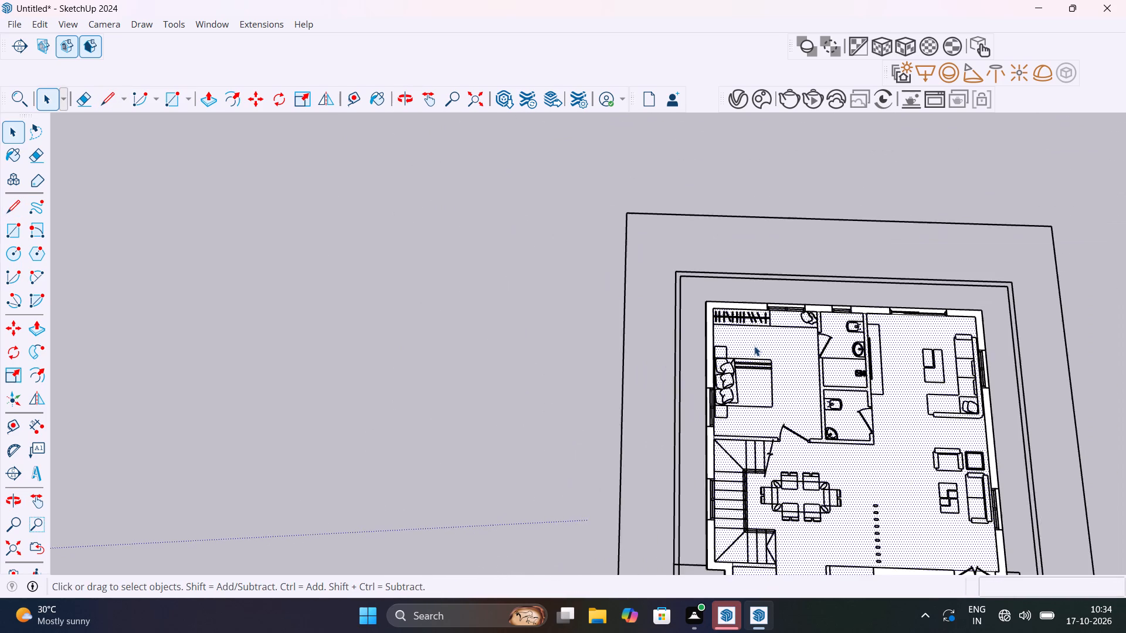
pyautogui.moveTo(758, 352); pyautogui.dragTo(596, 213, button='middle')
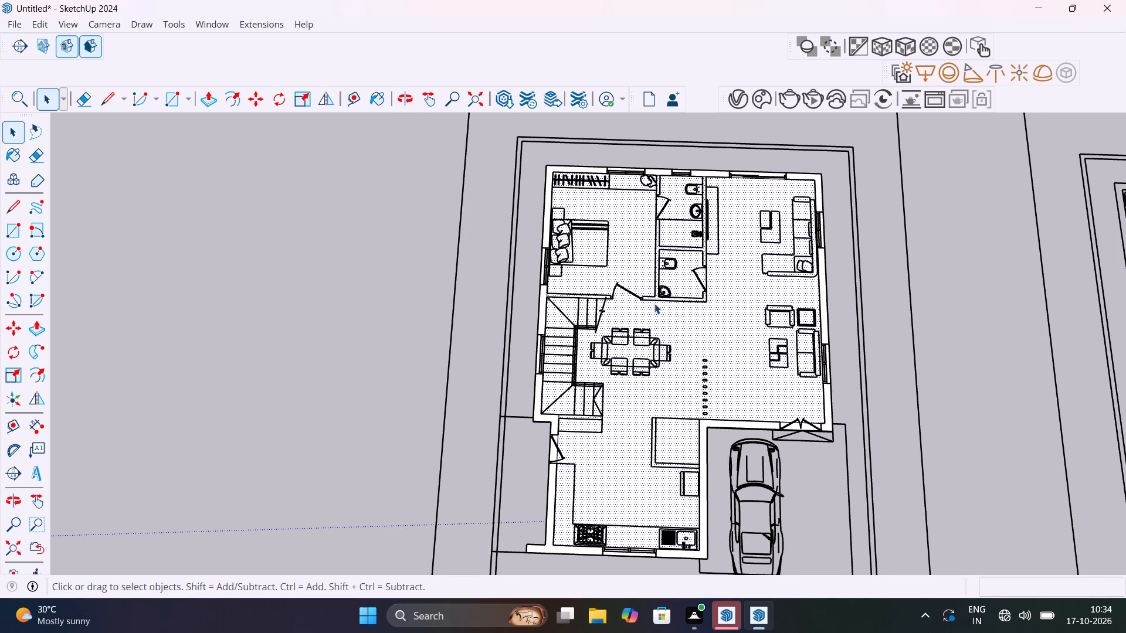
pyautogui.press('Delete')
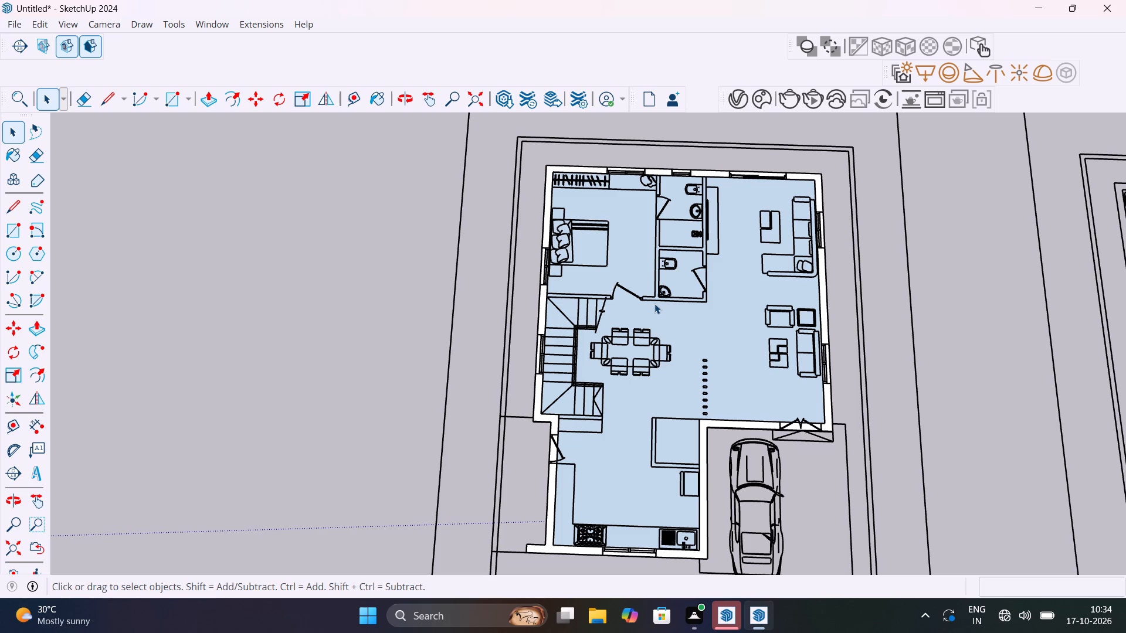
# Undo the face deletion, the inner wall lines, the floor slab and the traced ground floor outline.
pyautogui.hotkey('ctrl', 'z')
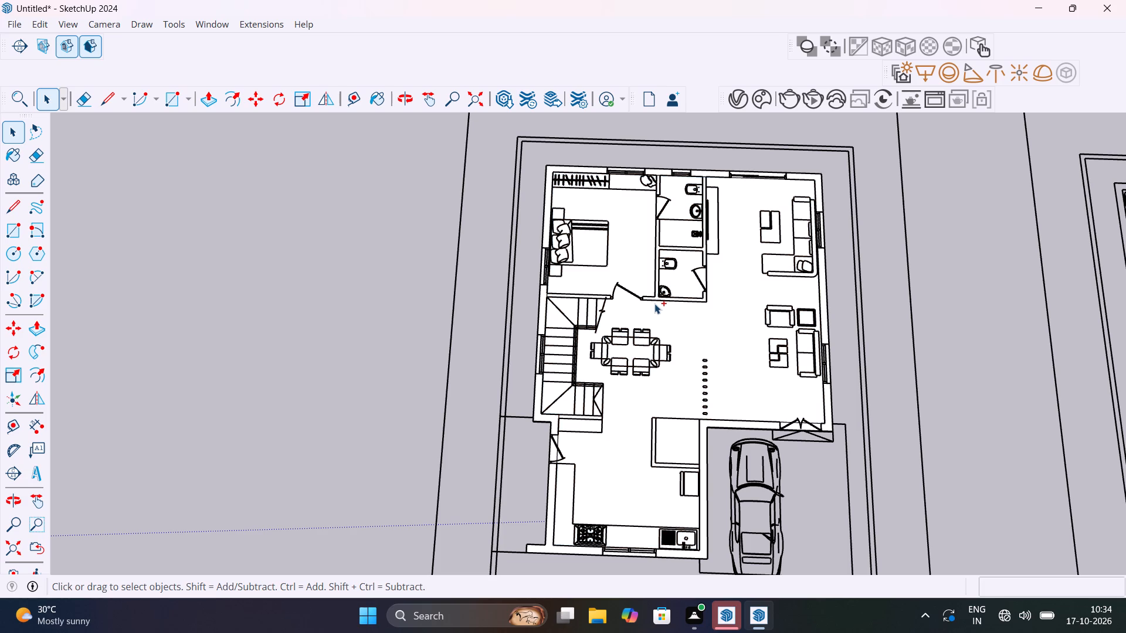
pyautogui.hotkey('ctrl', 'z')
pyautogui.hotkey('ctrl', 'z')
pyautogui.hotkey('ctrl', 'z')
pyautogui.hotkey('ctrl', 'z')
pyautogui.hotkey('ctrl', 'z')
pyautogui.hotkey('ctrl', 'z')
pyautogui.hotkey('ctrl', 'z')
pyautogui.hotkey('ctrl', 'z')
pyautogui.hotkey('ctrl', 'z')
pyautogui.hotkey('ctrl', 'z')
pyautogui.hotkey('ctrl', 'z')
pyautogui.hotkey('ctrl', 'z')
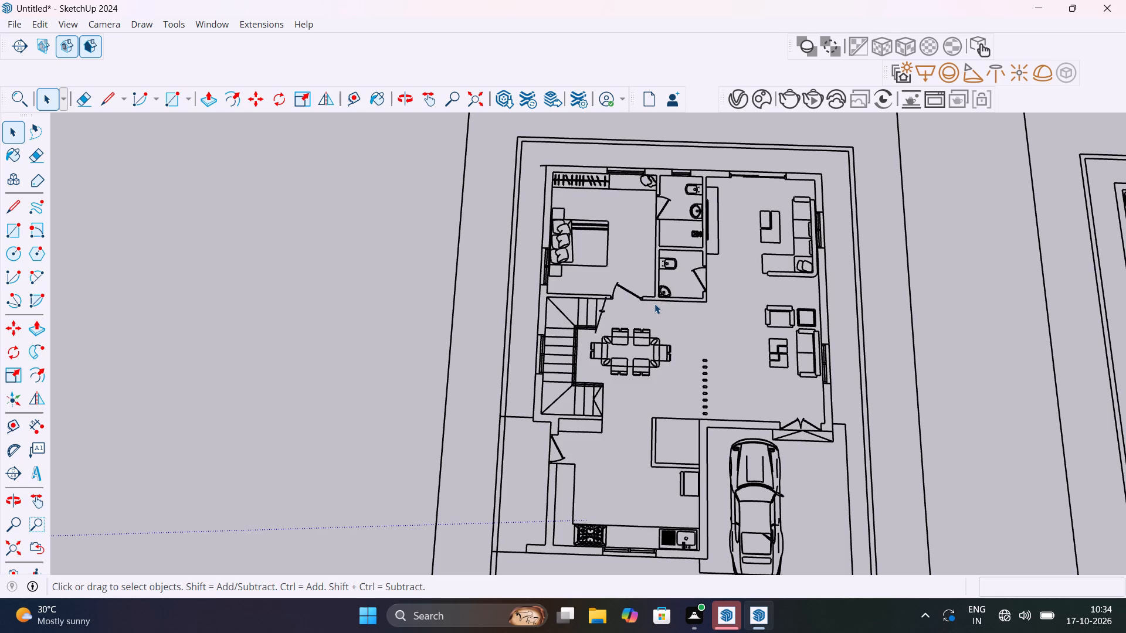
# Delete the short stray line at the outer corner of the bedroom's rear wall.
pyautogui.scroll(-4, 654, 304)
pyautogui.keyDown('shift'); pyautogui.moveTo(656, 307); pyautogui.dragTo(596, 369, button='middle'); pyautogui.keyUp('shift')
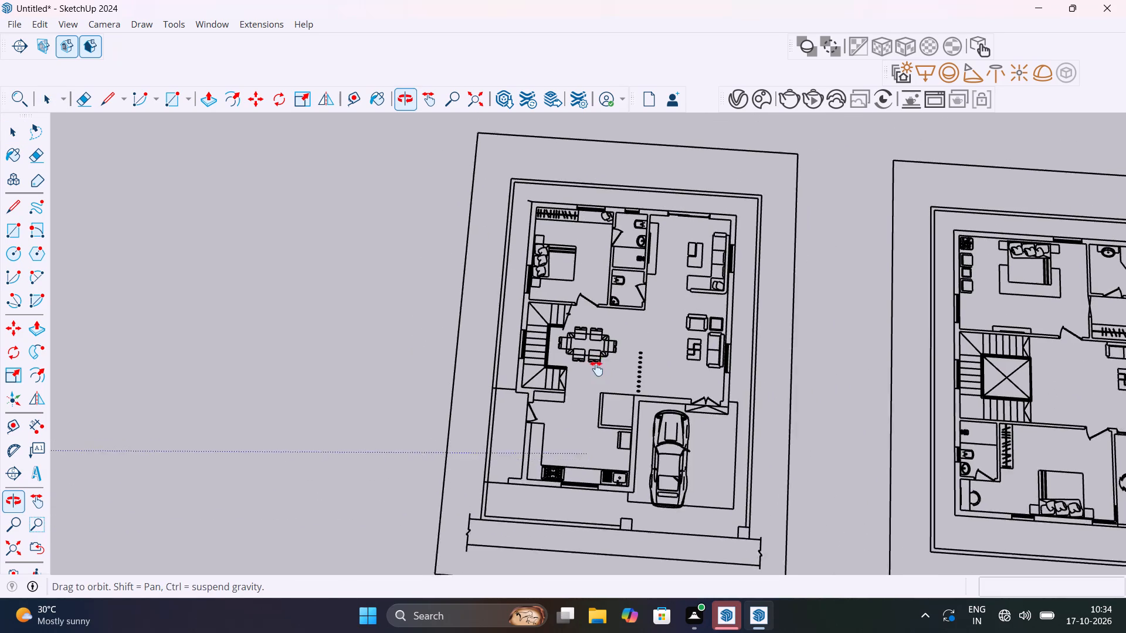
pyautogui.keyDown('shift'); pyautogui.moveTo(596, 369); pyautogui.dragTo(599, 380, button='middle'); pyautogui.keyUp('shift')
pyautogui.scroll(13, 534, 229)
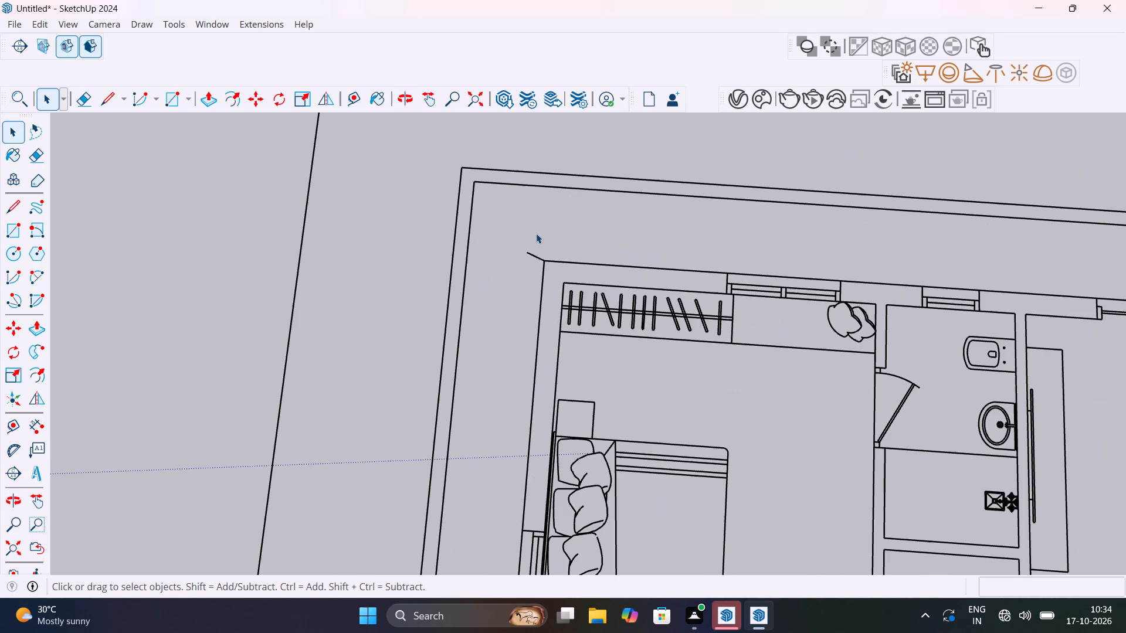
pyautogui.click(540, 258)
pyautogui.press('Delete')
# Draw a 28' 6" by 9" rectangle over the rear wall, from the bedroom's outer corner to the living room's inner corner.
pyautogui.scroll(-15, 542, 258)
pyautogui.keyDown('shift'); pyautogui.moveTo(555, 275); pyautogui.dragTo(492, 207, button='middle'); pyautogui.keyUp('shift')
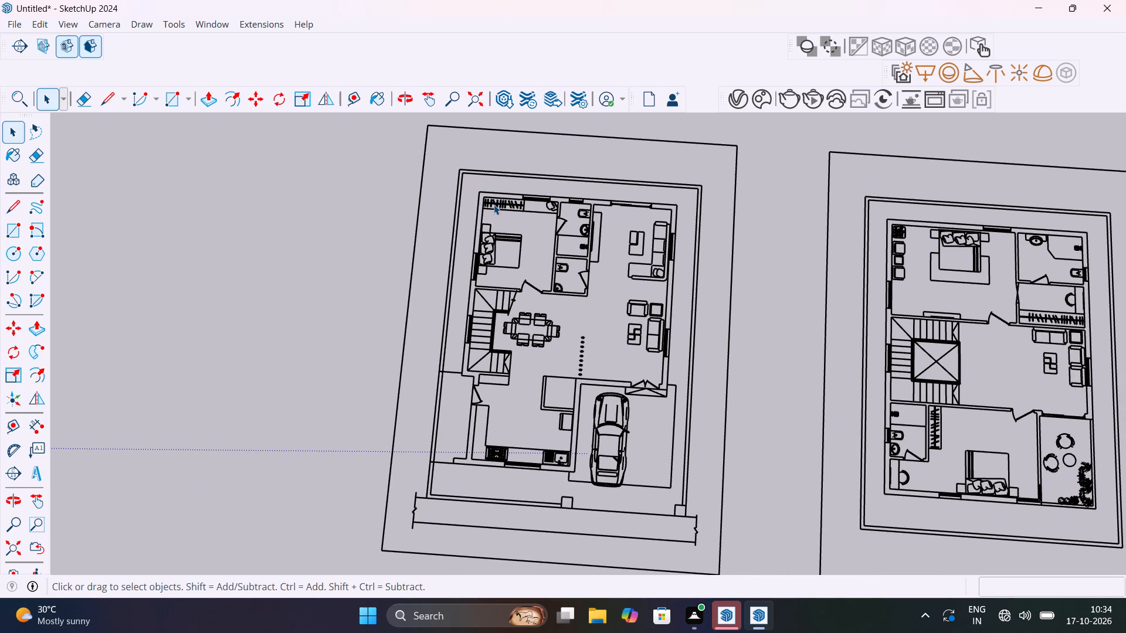
pyautogui.scroll(13, 494, 205)
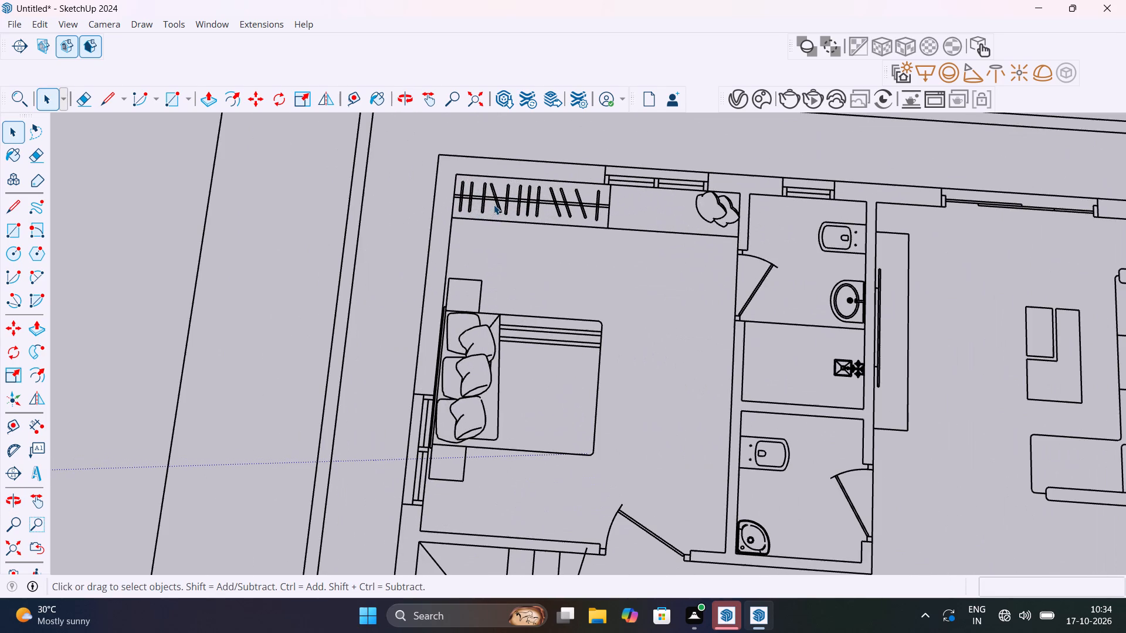
pyautogui.press('r')
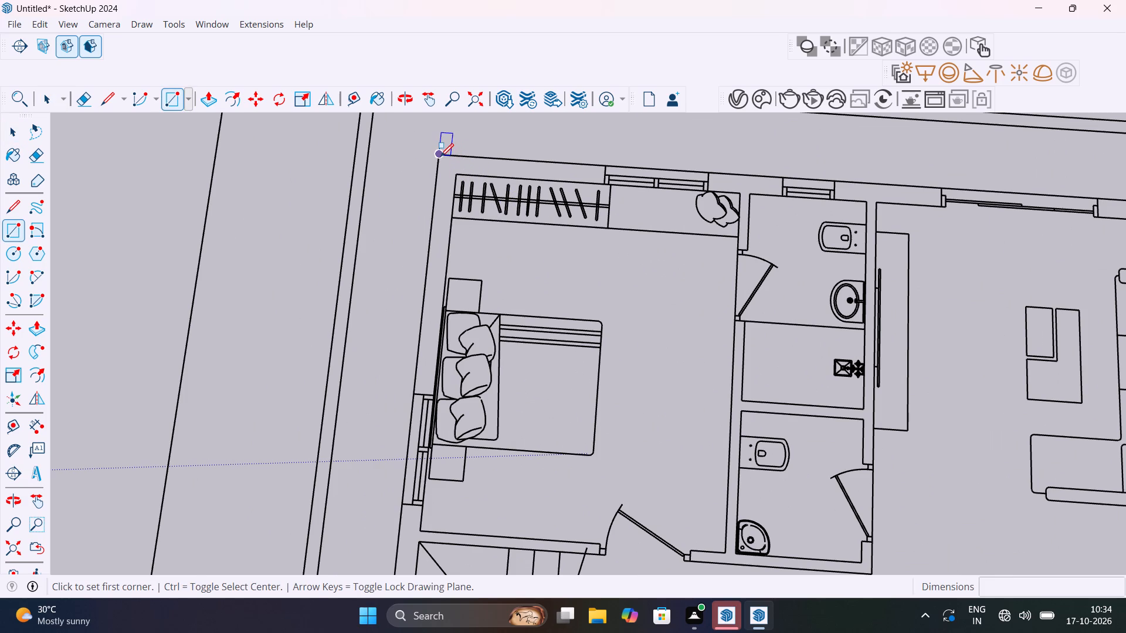
pyautogui.click(440, 156)
pyautogui.scroll(-12, 533, 171)
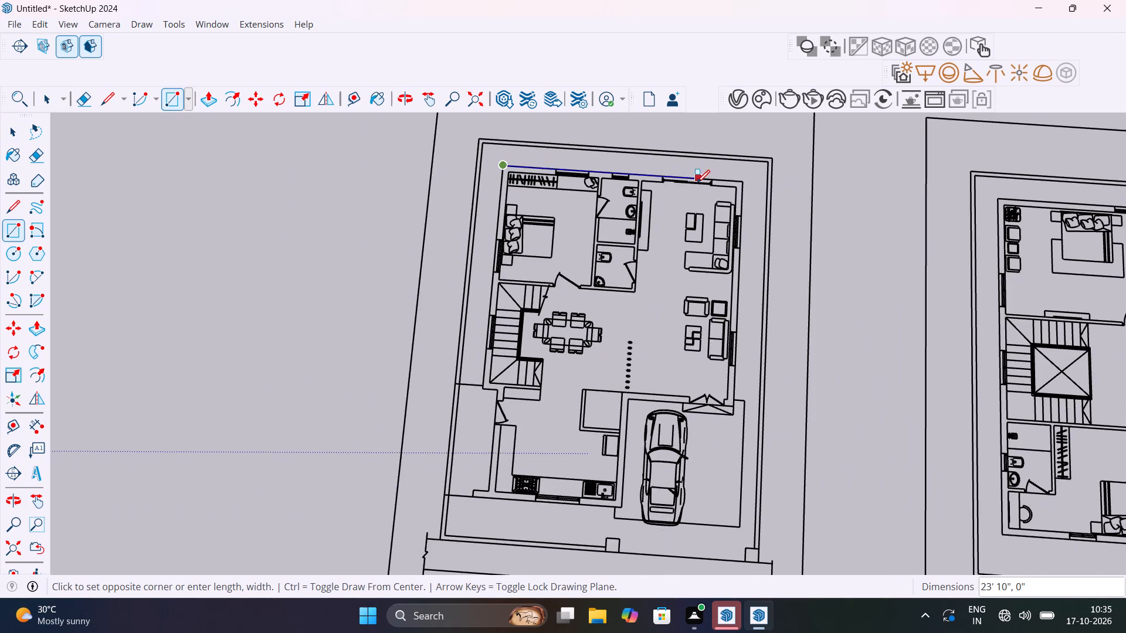
pyautogui.scroll(15, 699, 183)
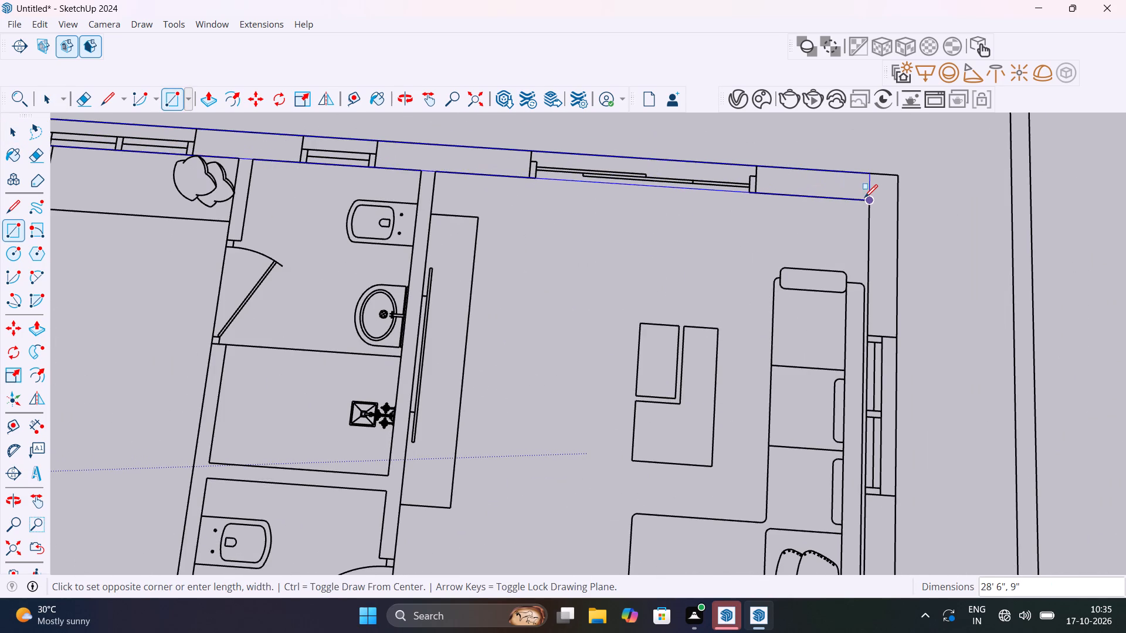
pyautogui.click(868, 198)
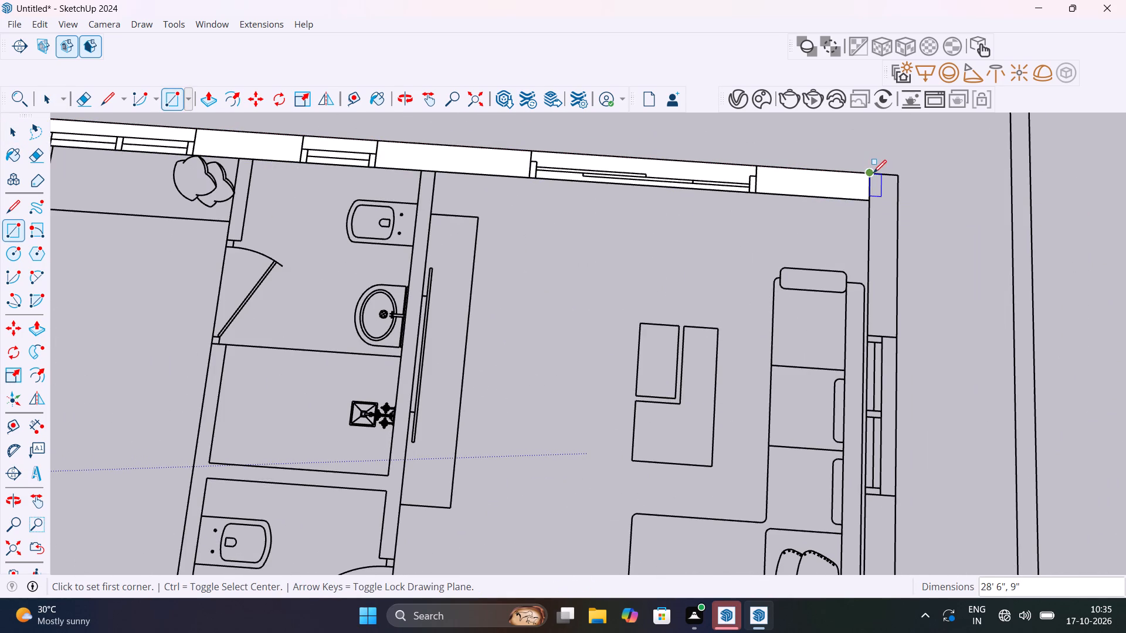
# Draw a 27' 4 1/2" by 9" rectangle over the living room's side wall, from the rear wall to the entrance corner.
pyautogui.click(873, 173)
pyautogui.scroll(-19, 894, 198)
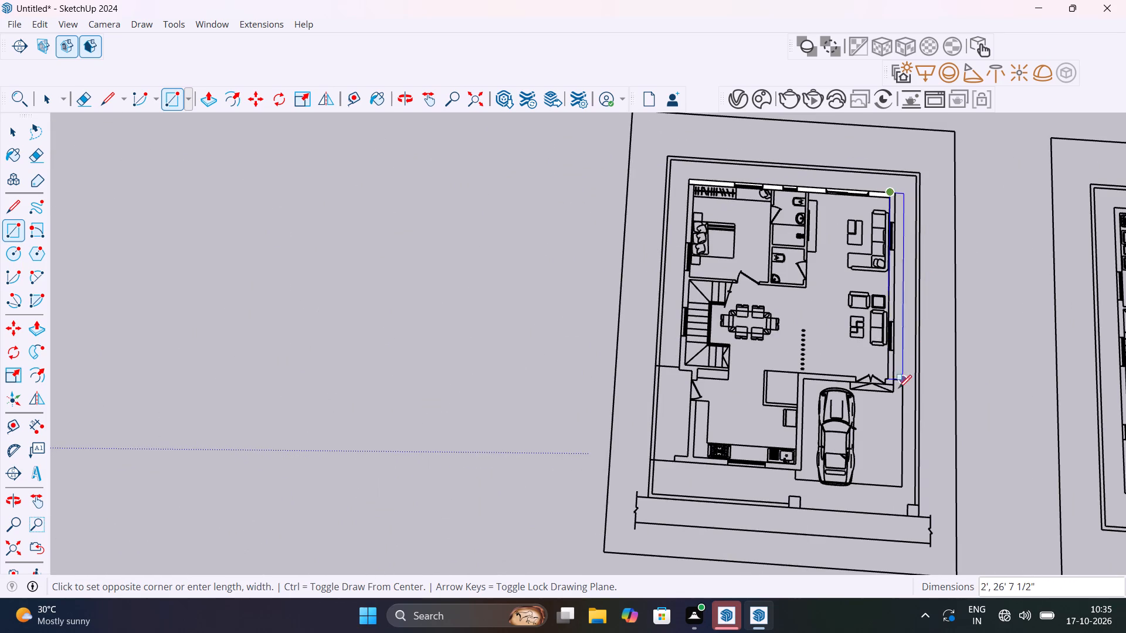
pyautogui.scroll(15, 895, 389)
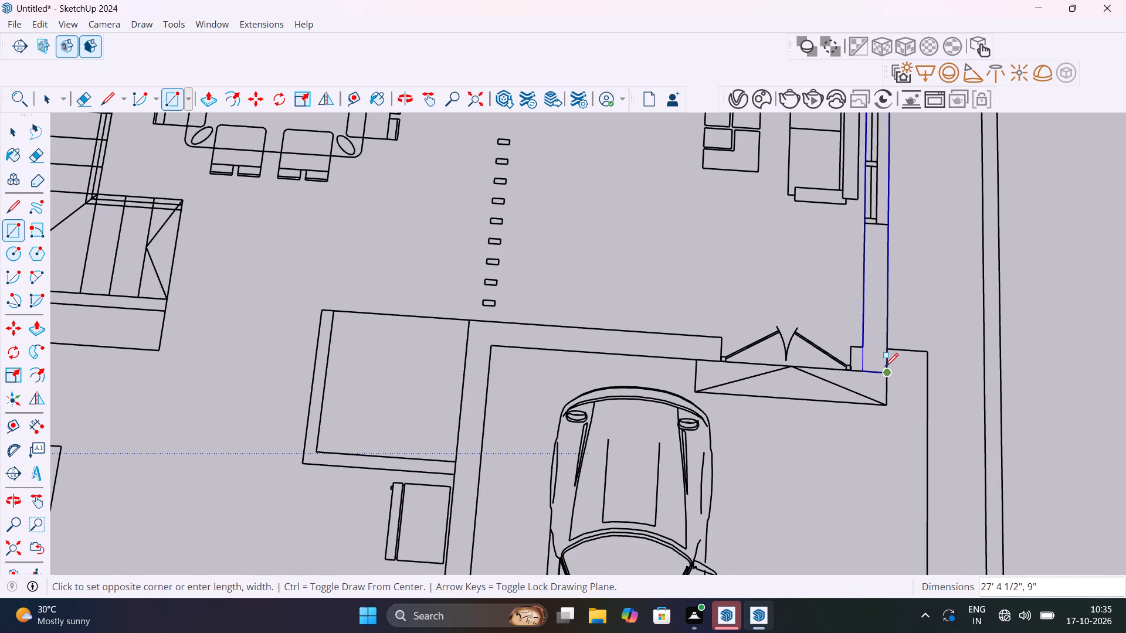
pyautogui.click(886, 371)
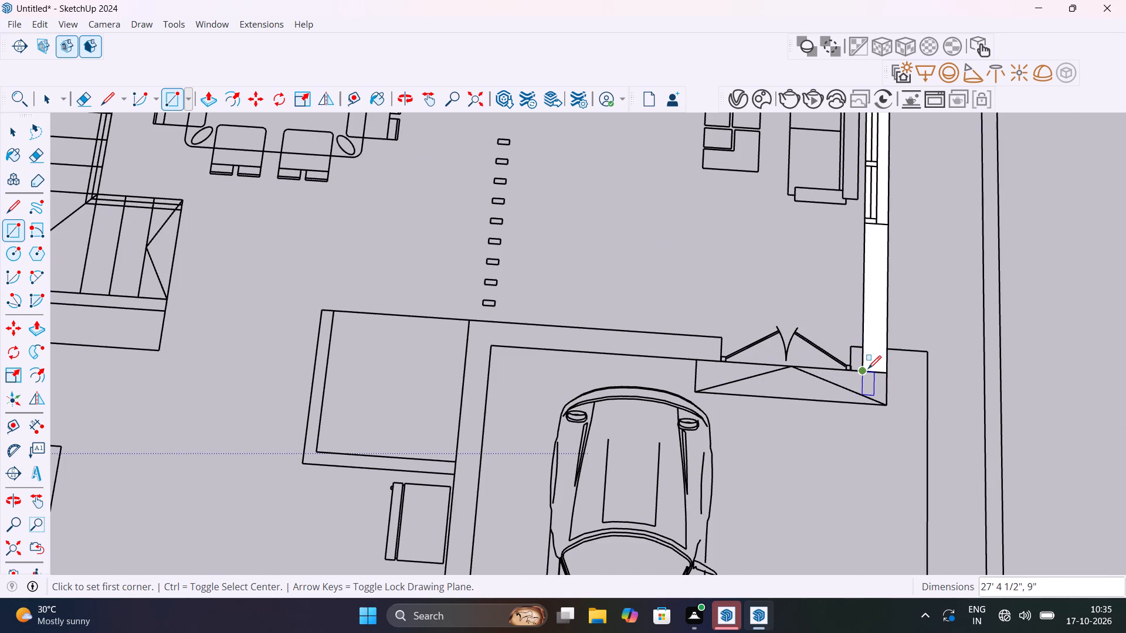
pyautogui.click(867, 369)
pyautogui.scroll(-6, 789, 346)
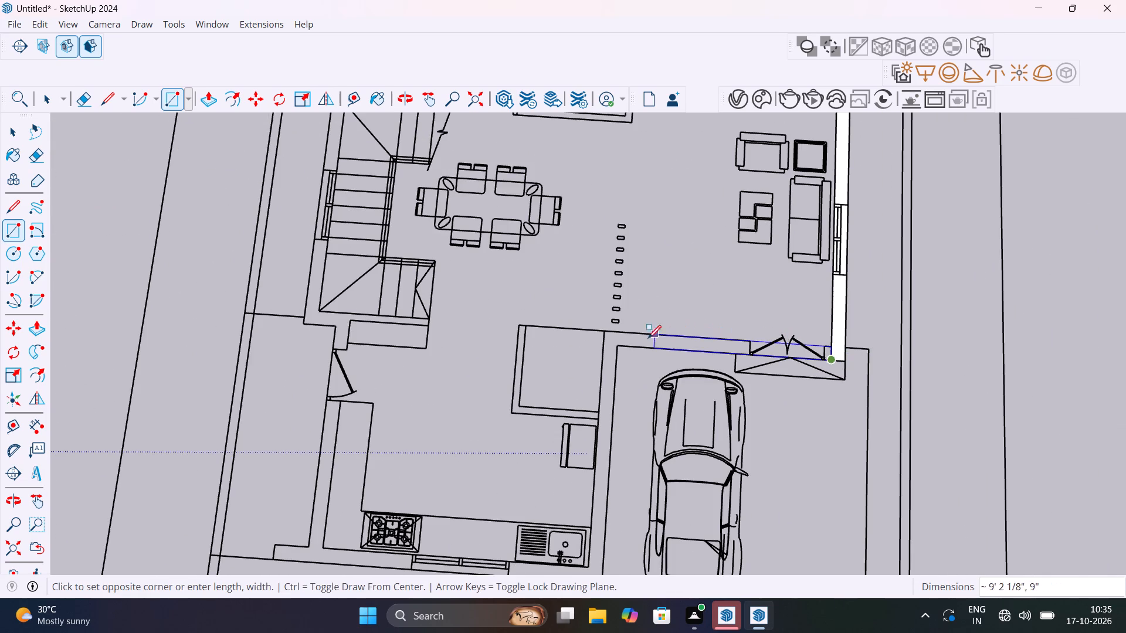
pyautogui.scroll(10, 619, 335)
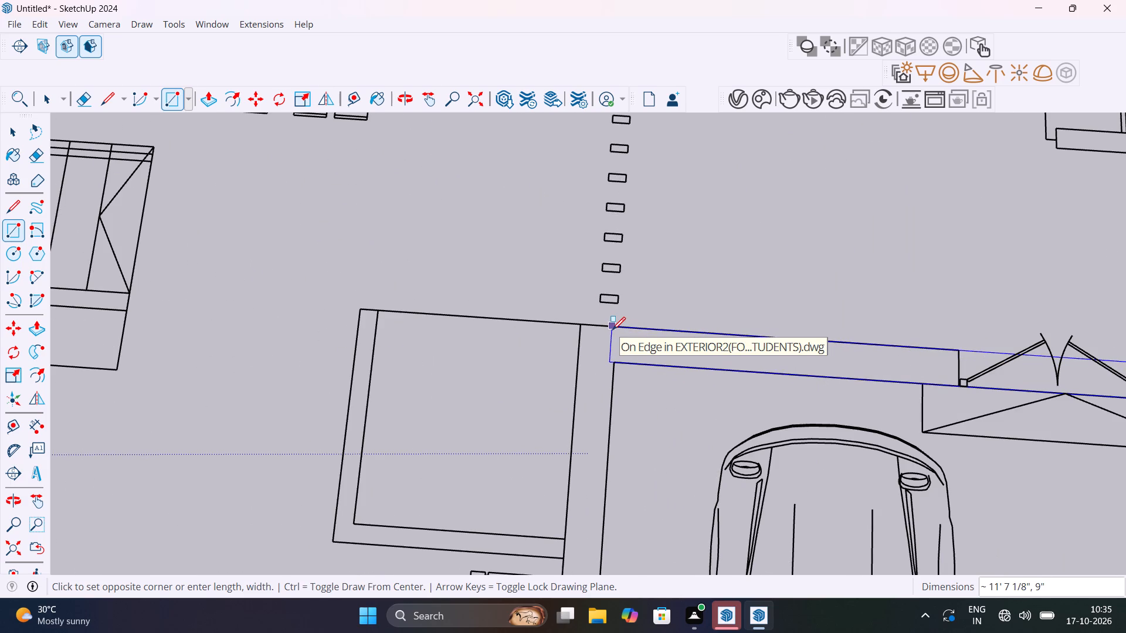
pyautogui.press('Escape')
# Draw an 11' 6" by 9" rectangle over the main door wall, from the car porch's inner corner to the living room's side wall.
pyautogui.click(617, 359)
pyautogui.scroll(-8, 672, 345)
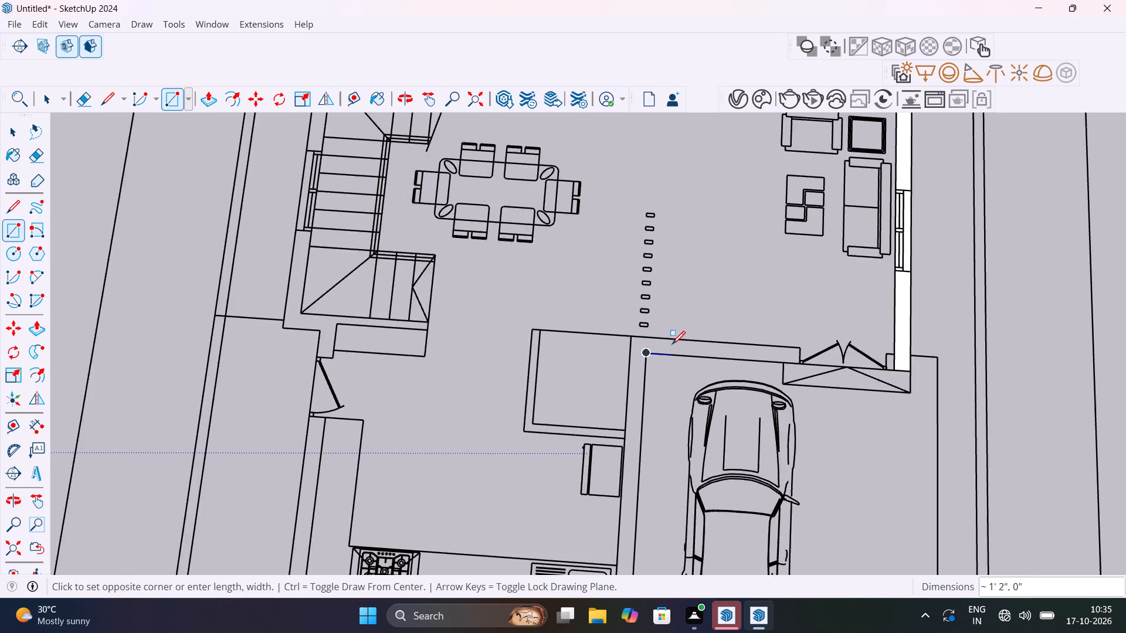
pyautogui.scroll(-5, 672, 344)
pyautogui.scroll(9, 815, 353)
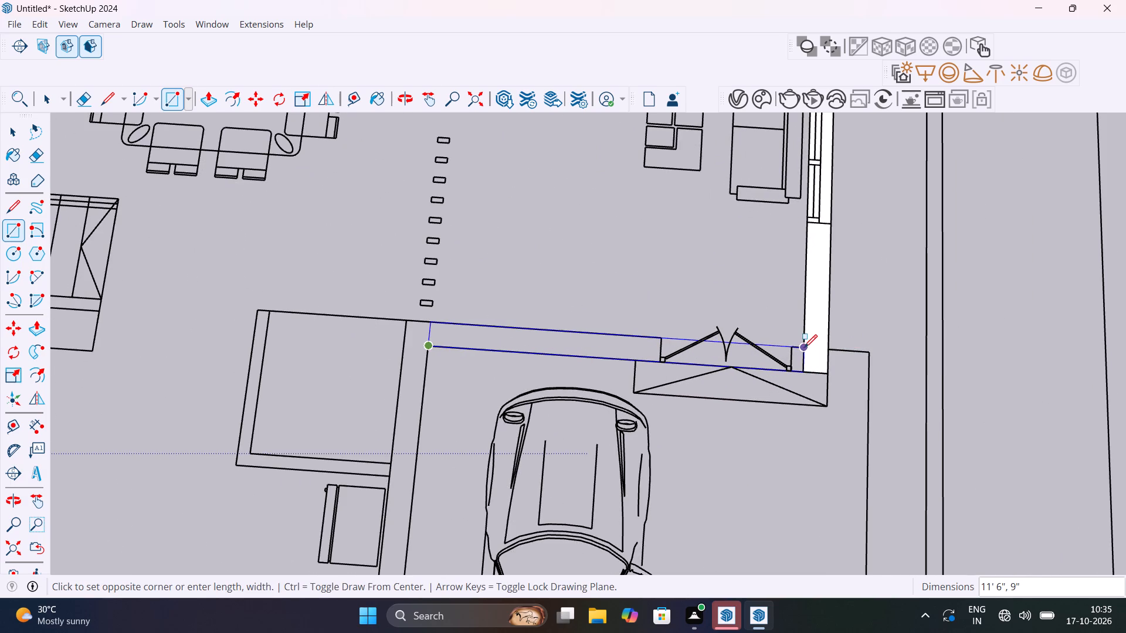
pyautogui.click(804, 347)
# Draw a 9" by 13' 1 1/2" rectangle over the wall between the kitchen and the car porch.
pyautogui.click(405, 319)
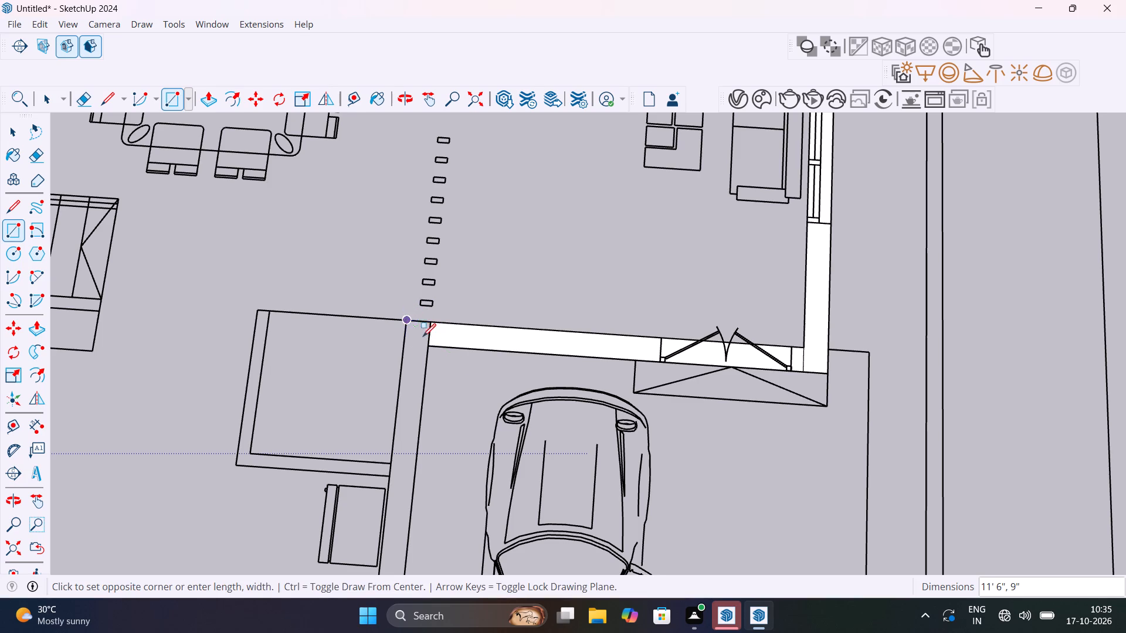
pyautogui.scroll(-14, 464, 368)
pyautogui.keyDown('shift'); pyautogui.moveTo(582, 168); pyautogui.dragTo(624, 104, button='middle'); pyautogui.keyUp('shift')
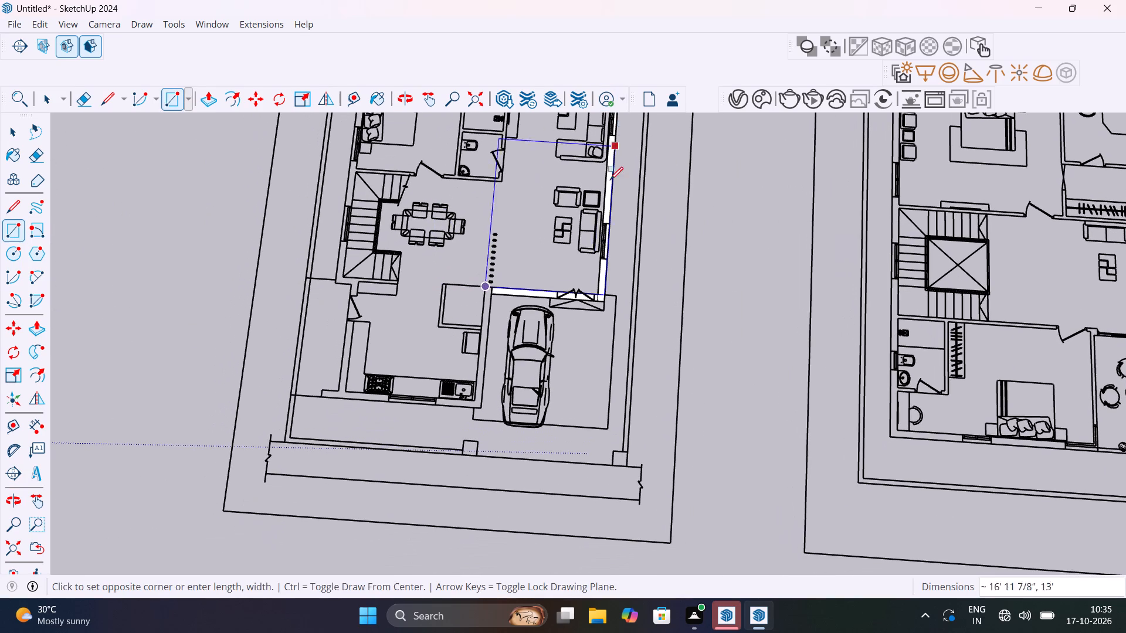
pyautogui.scroll(10, 486, 395)
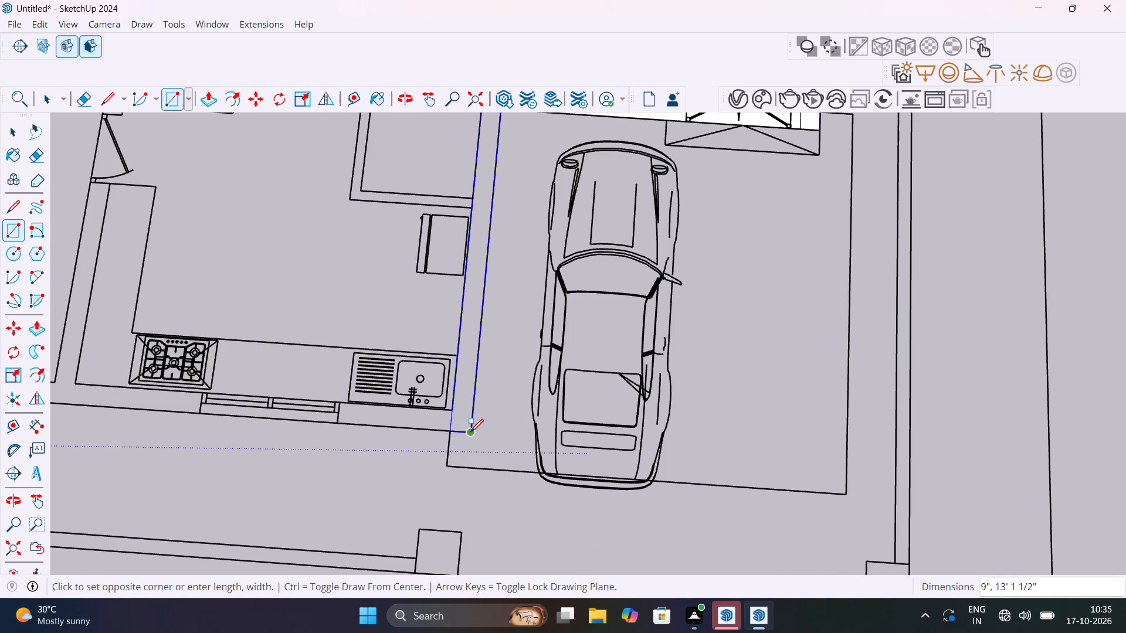
pyautogui.click(473, 432)
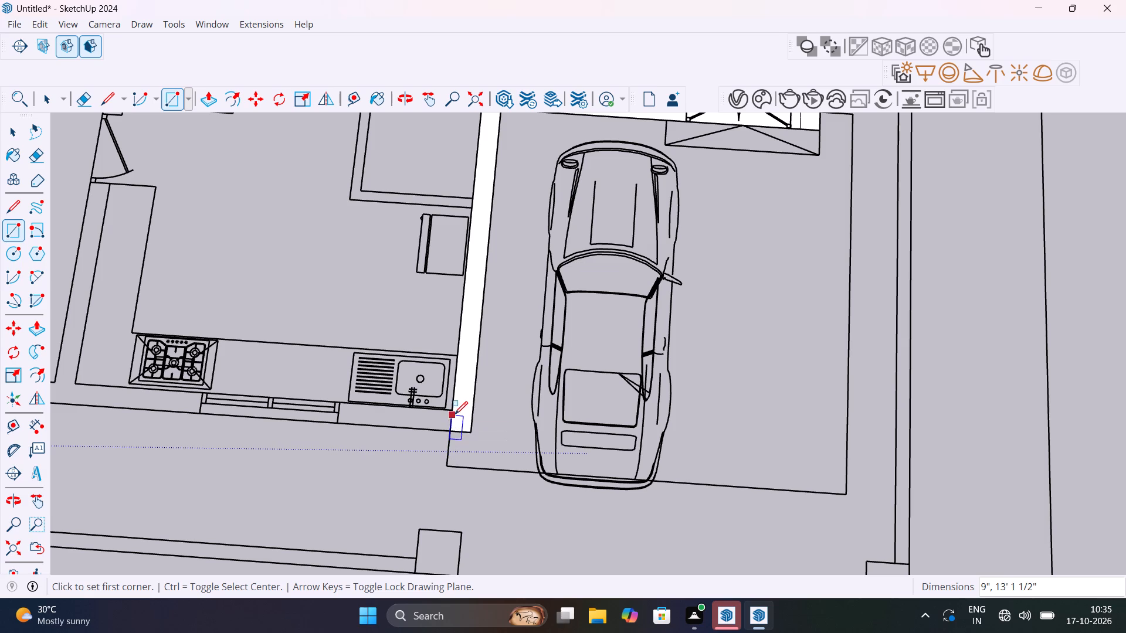
# Draw a 9" by 16' 3" rectangle over the kitchen window wall, reaching the end of its projecting stub.
pyautogui.click(453, 411)
pyautogui.scroll(-12, 437, 414)
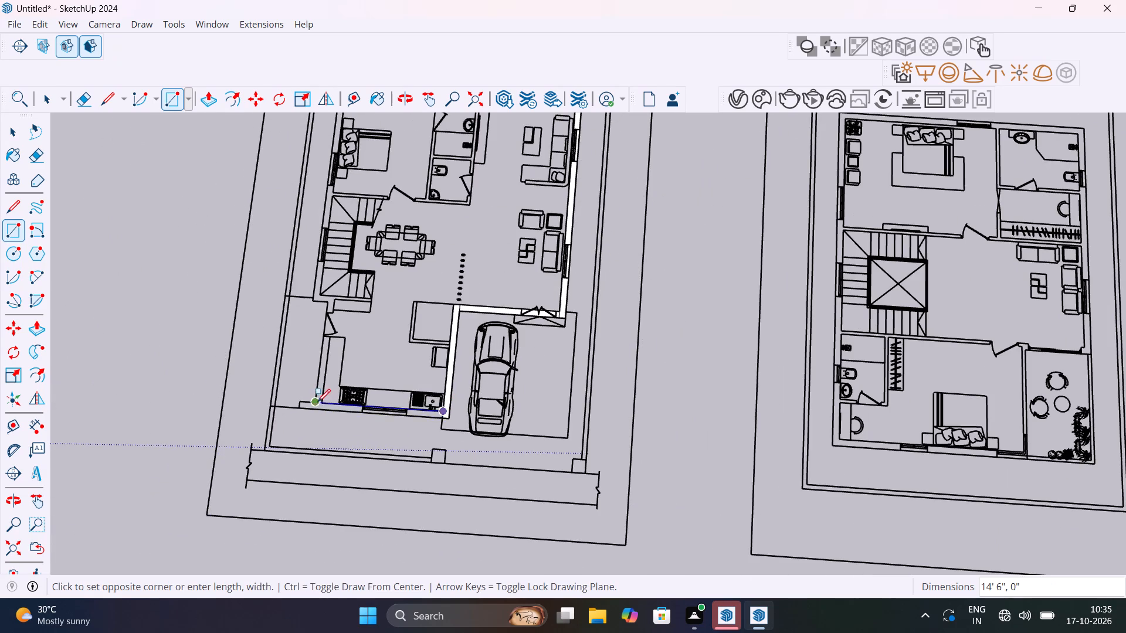
pyautogui.scroll(16, 317, 402)
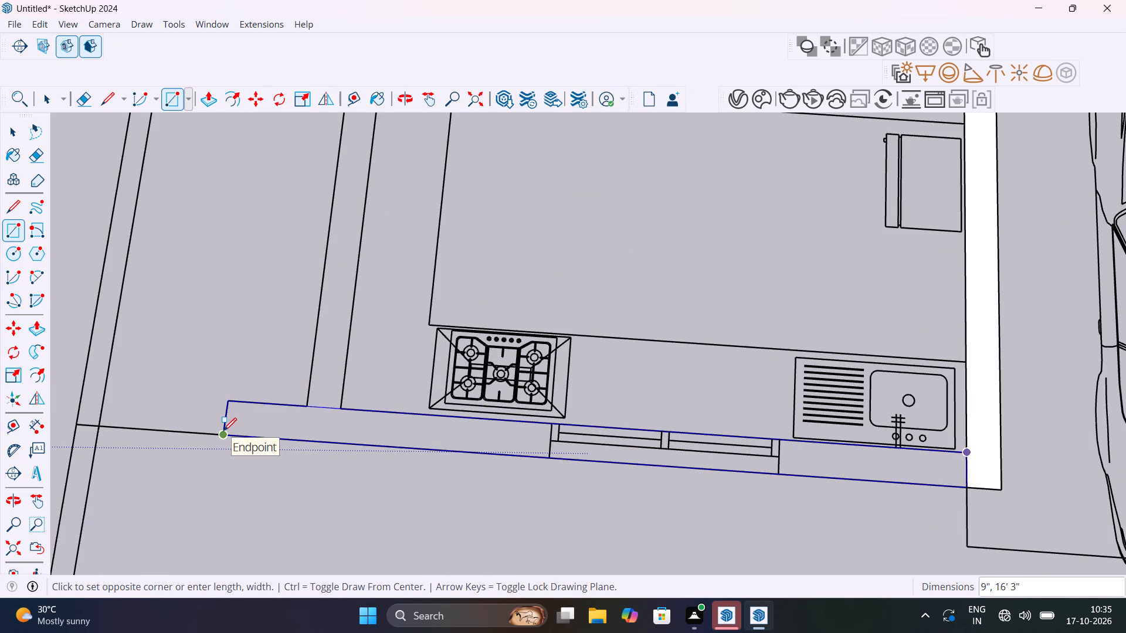
pyautogui.click(223, 431)
# Draw a 9" by 12' 4 1/2" rectangle over the kitchen's side door wall, from the kitchen window wall to the staircase.
pyautogui.click(344, 407)
pyautogui.scroll(-8, 350, 330)
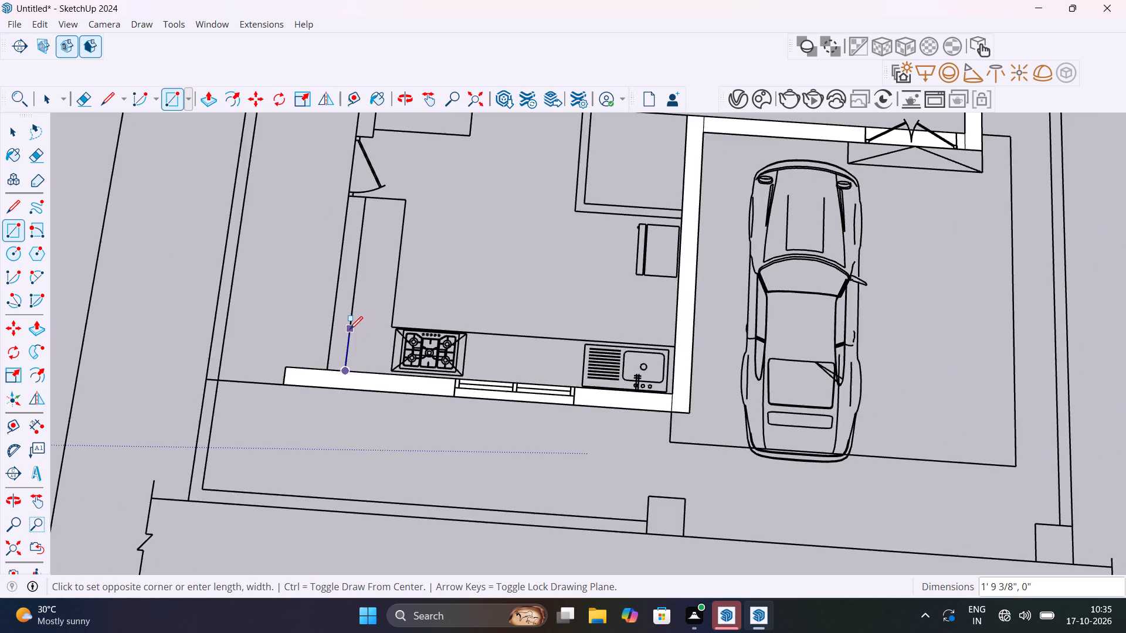
pyautogui.scroll(-5, 350, 329)
pyautogui.scroll(9, 341, 263)
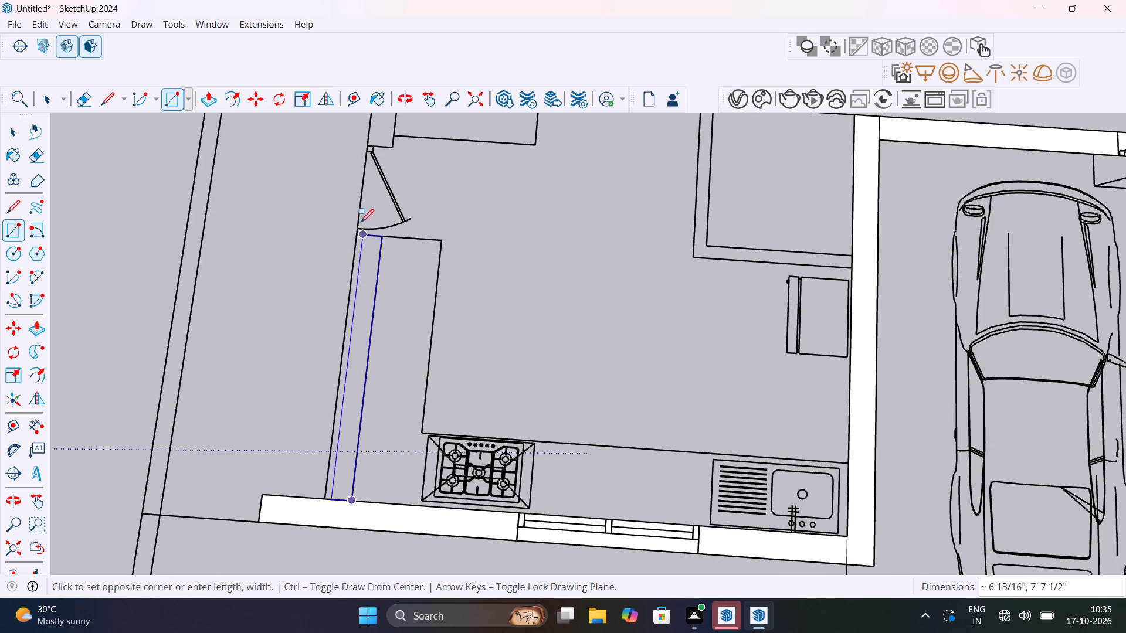
pyautogui.moveTo(367, 187); pyautogui.dragTo(435, 382, button='middle')
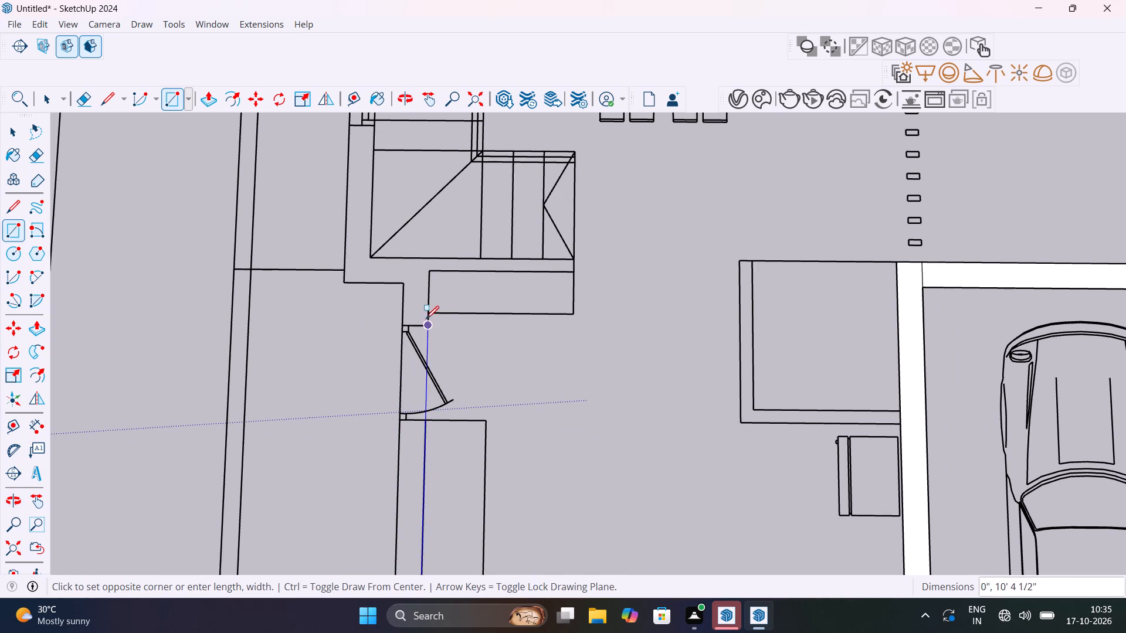
pyautogui.click(402, 260)
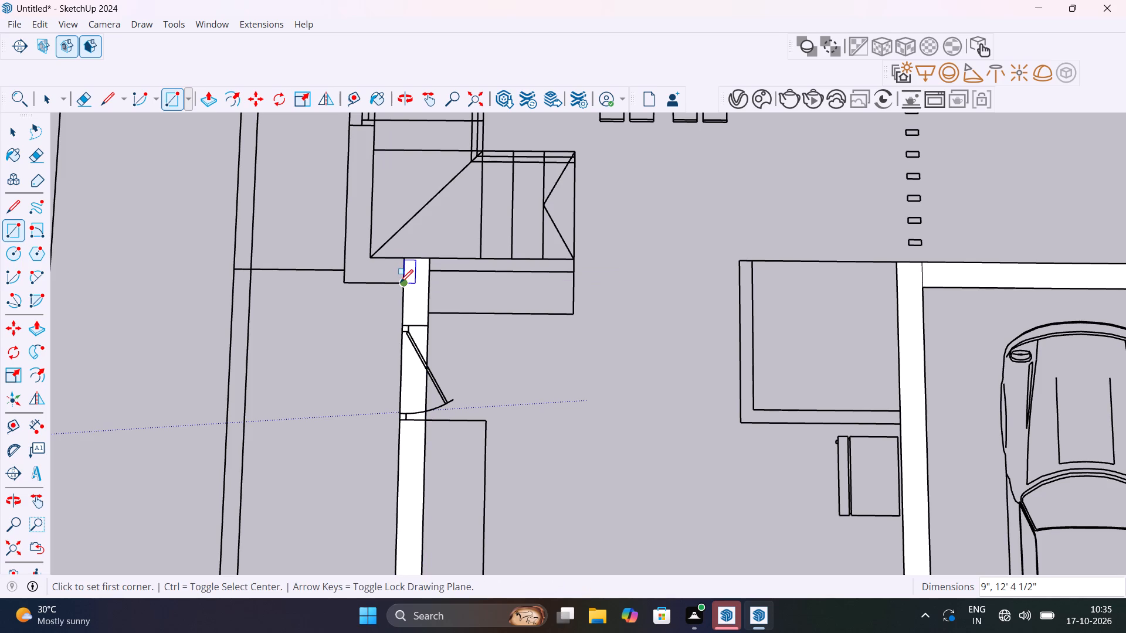
# Draw a 1' 9" by 9" rectangle over the short return wall between the kitchen door wall and the staircase's outer corner.
pyautogui.click(400, 283)
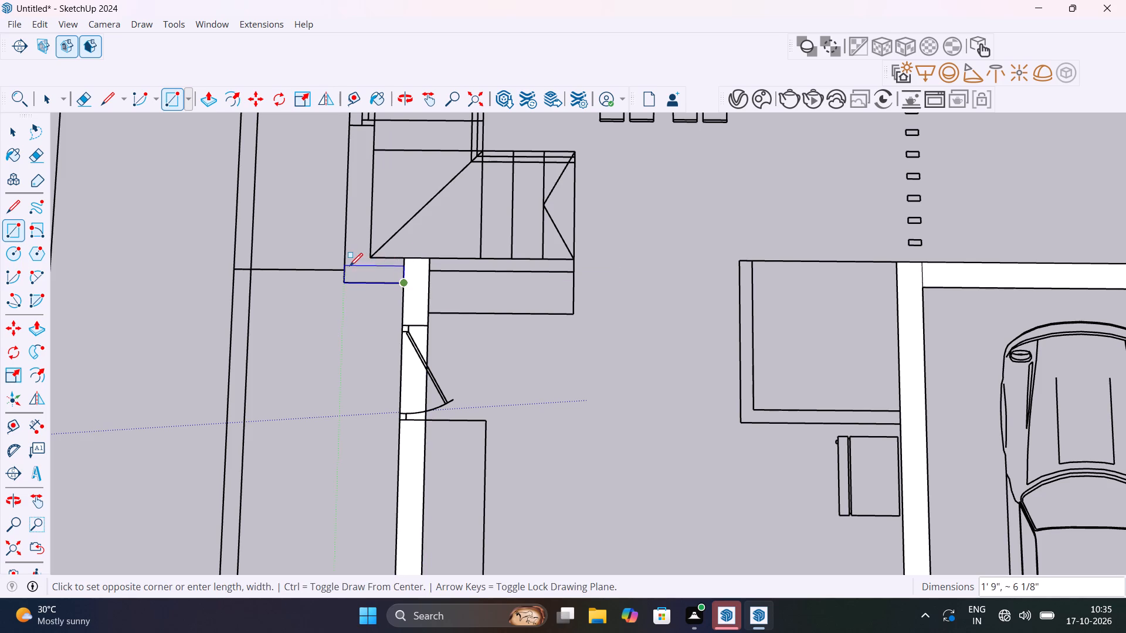
pyautogui.press('Escape')
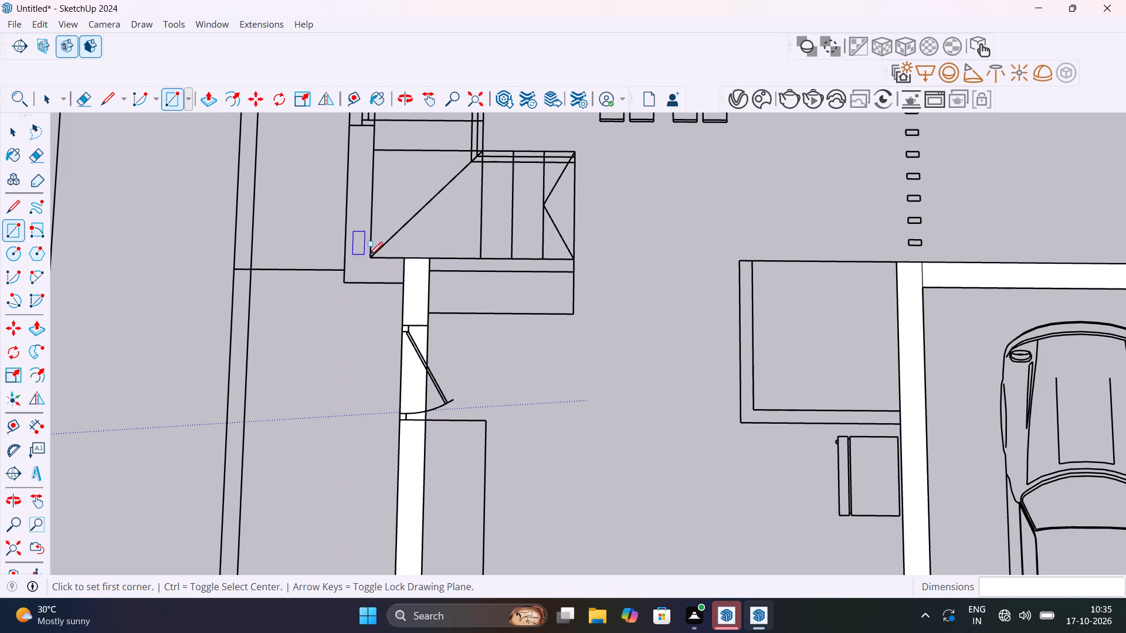
pyautogui.moveTo(424, 321); pyautogui.dragTo(533, 343, button='middle')
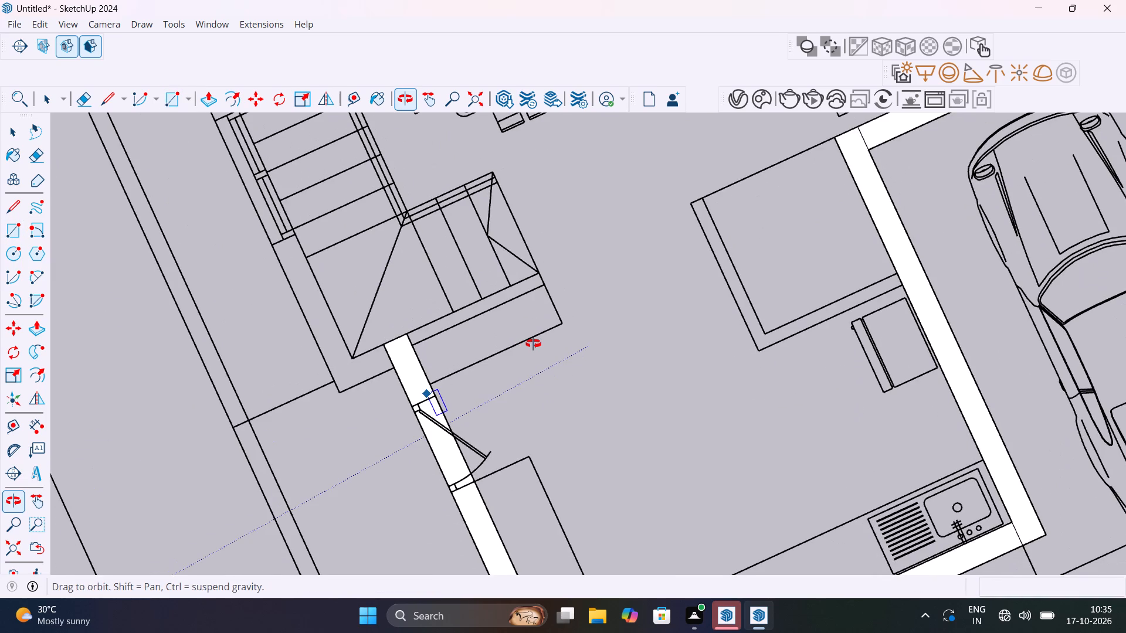
pyautogui.moveTo(533, 343); pyautogui.dragTo(649, 308, button='middle')
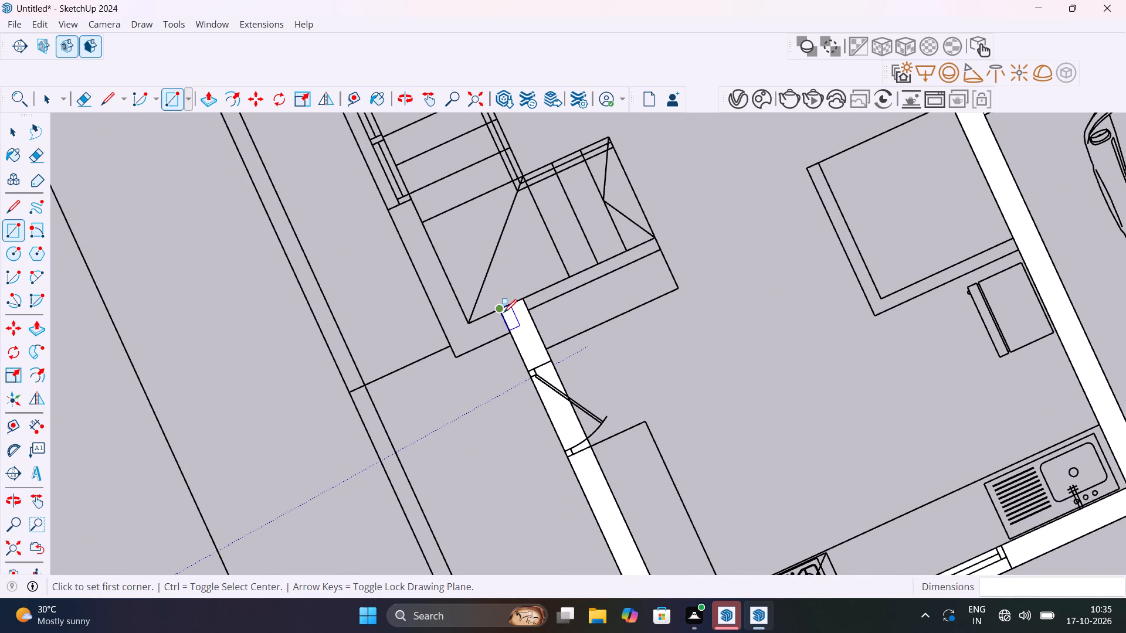
pyautogui.click(500, 308)
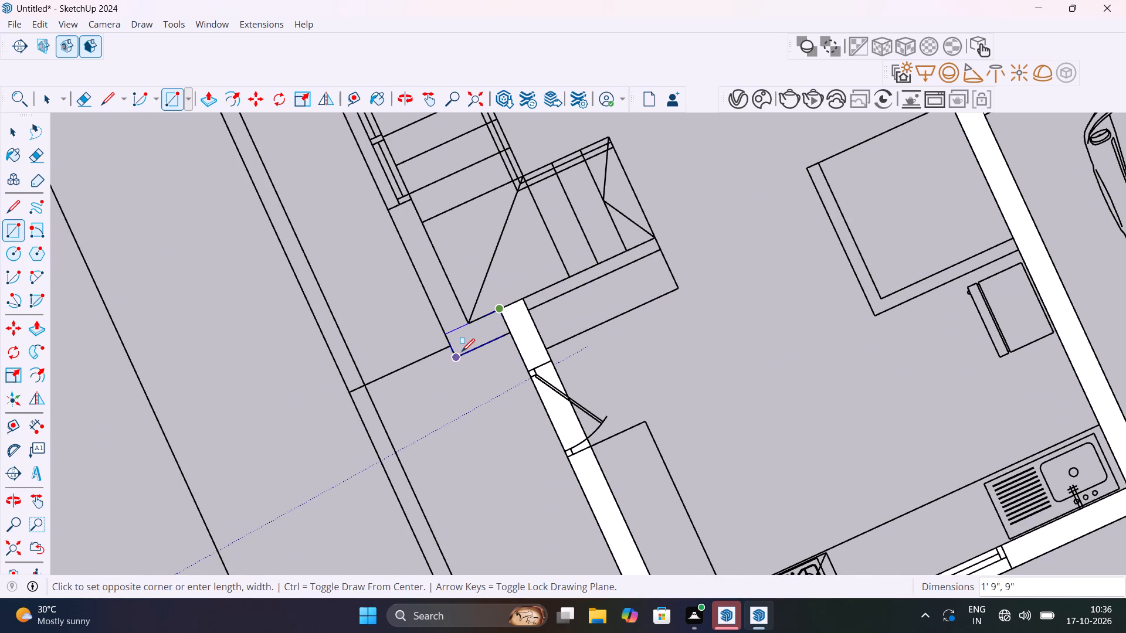
pyautogui.click(457, 355)
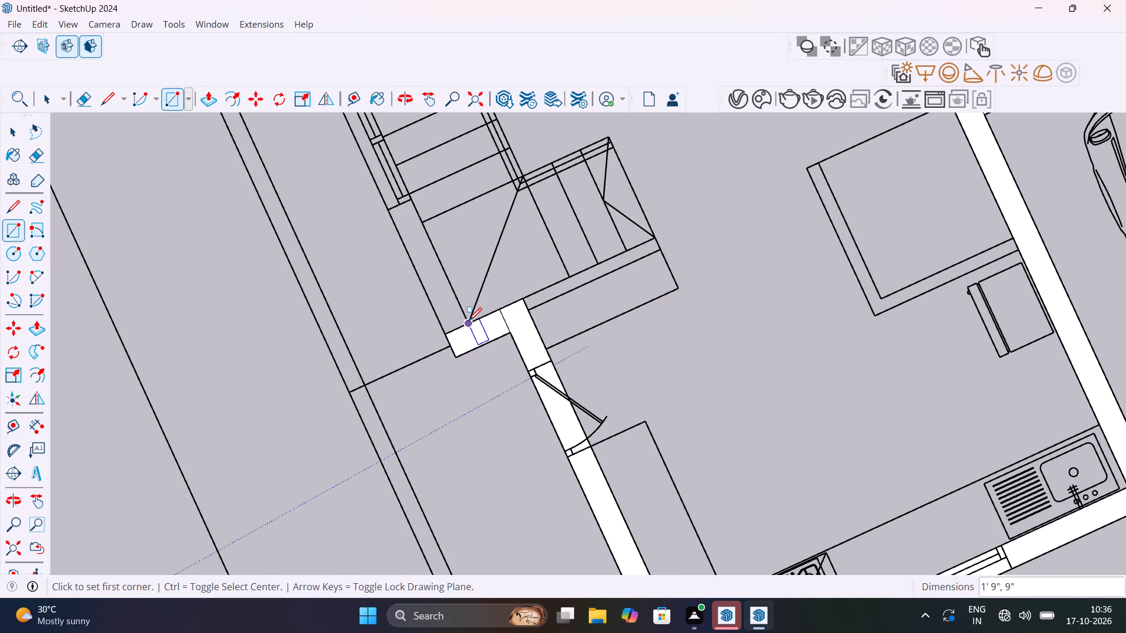
# Draw a 25' 10 1/2" by 9" rectangle over the staircase and bedroom's outer wall, up to the rear wall by the wardrobe.
pyautogui.click(469, 320)
pyautogui.scroll(-9, 434, 284)
pyautogui.moveTo(438, 286); pyautogui.dragTo(575, 523, button='middle')
pyautogui.scroll(3, 435, 224)
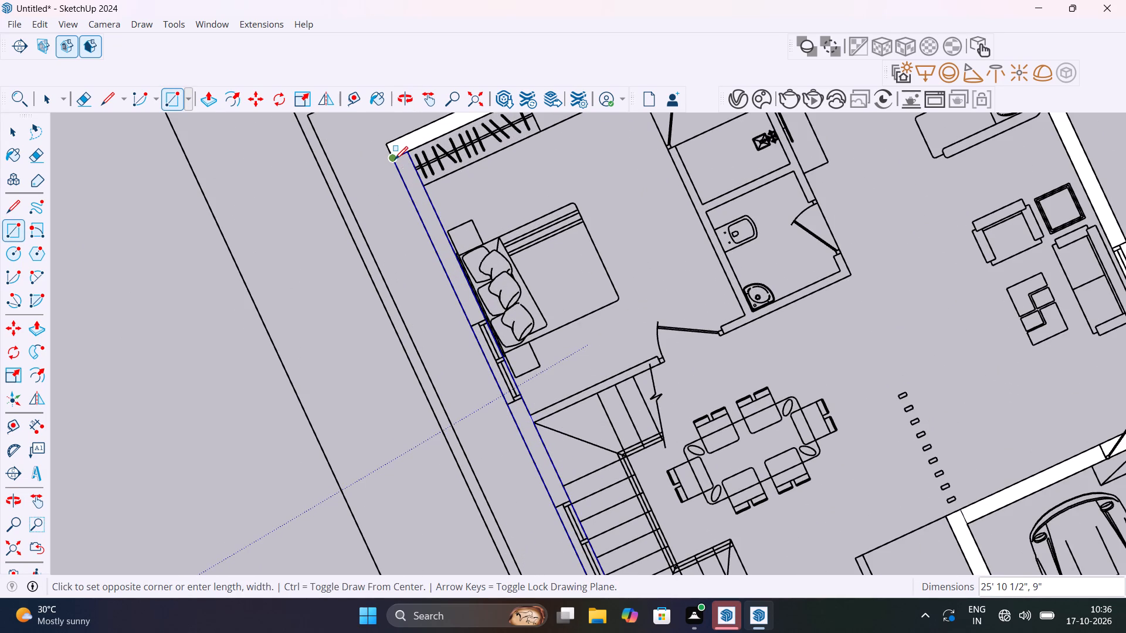
pyautogui.click(395, 159)
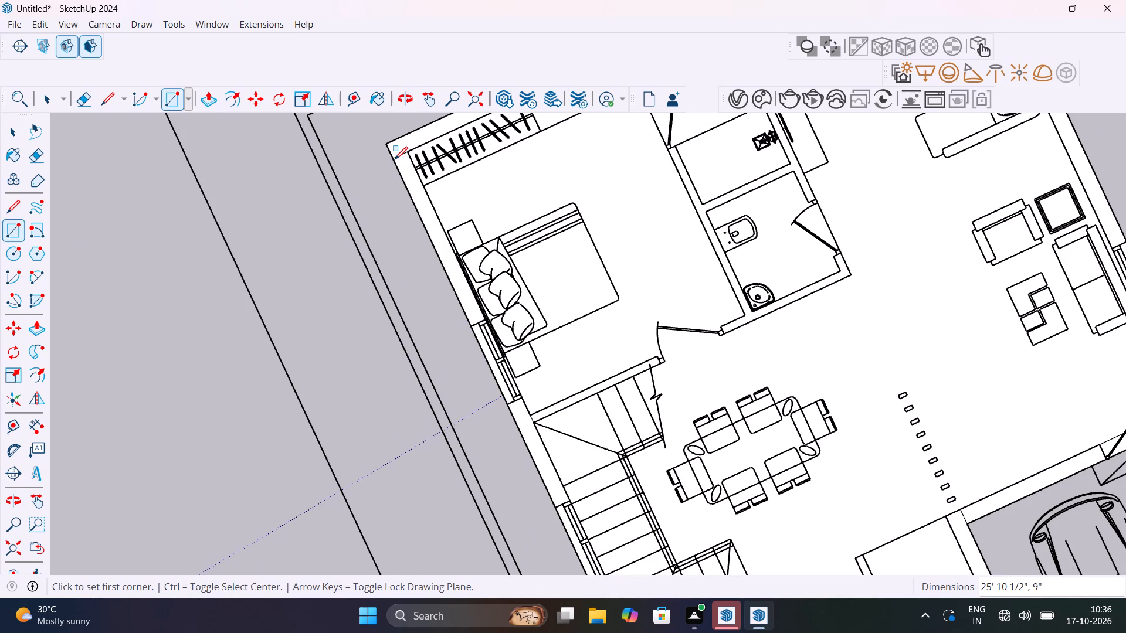
# Delete the large floor face enclosed by the exterior walls, keeping the wall strips.
pyautogui.press('space')
pyautogui.click(626, 206)
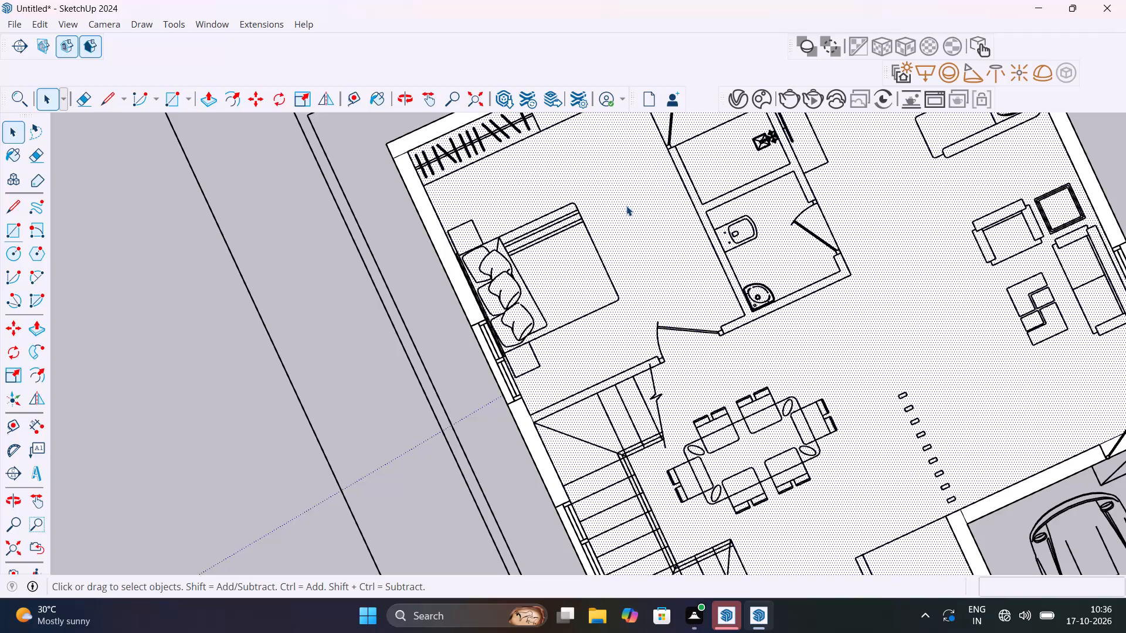
pyautogui.scroll(-6, 626, 206)
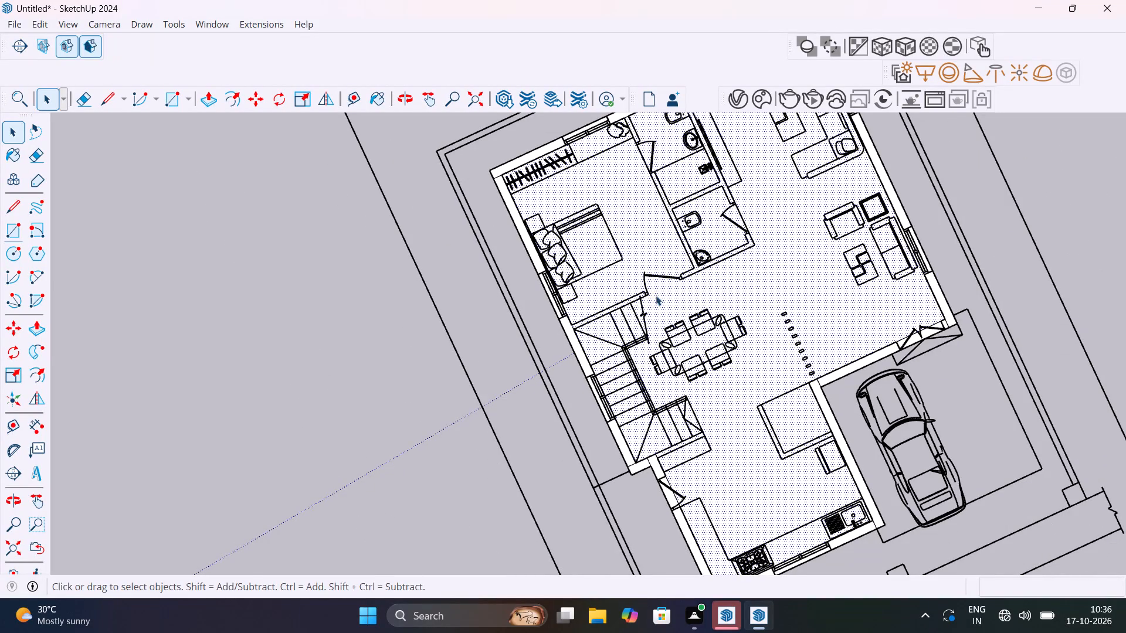
pyautogui.keyDown('shift'); pyautogui.moveTo(656, 295); pyautogui.dragTo(467, 309, button='middle'); pyautogui.keyUp('shift')
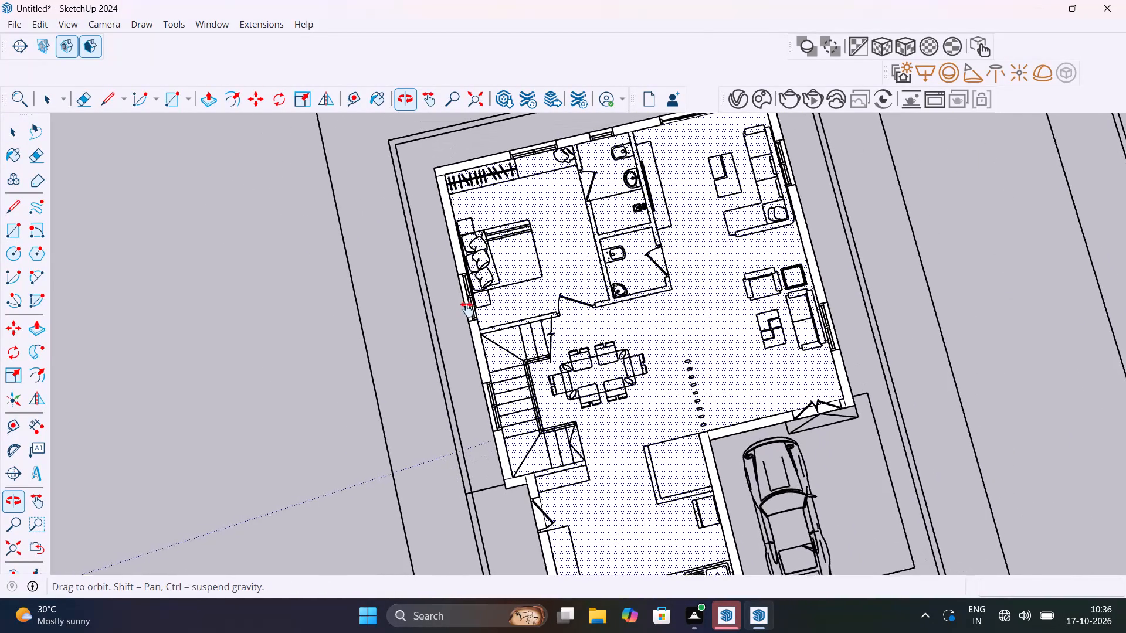
pyautogui.keyDown('shift'); pyautogui.moveTo(467, 309); pyautogui.dragTo(684, 278, button='middle'); pyautogui.keyUp('shift')
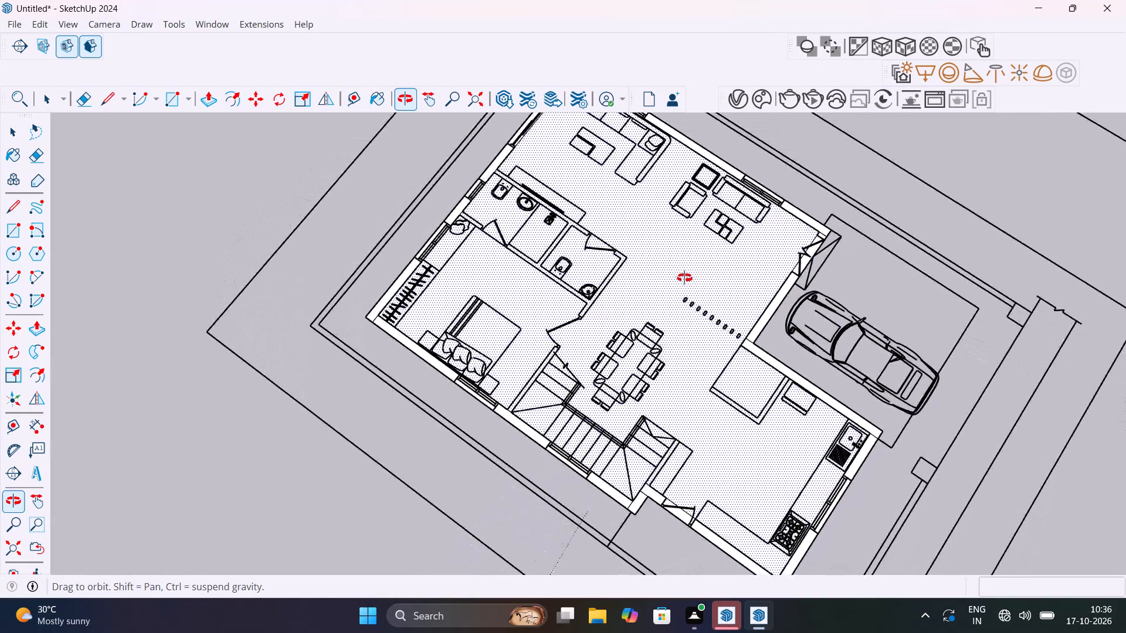
pyautogui.keyDown('shift'); pyautogui.moveTo(684, 278); pyautogui.dragTo(693, 271, button='middle'); pyautogui.keyUp('shift')
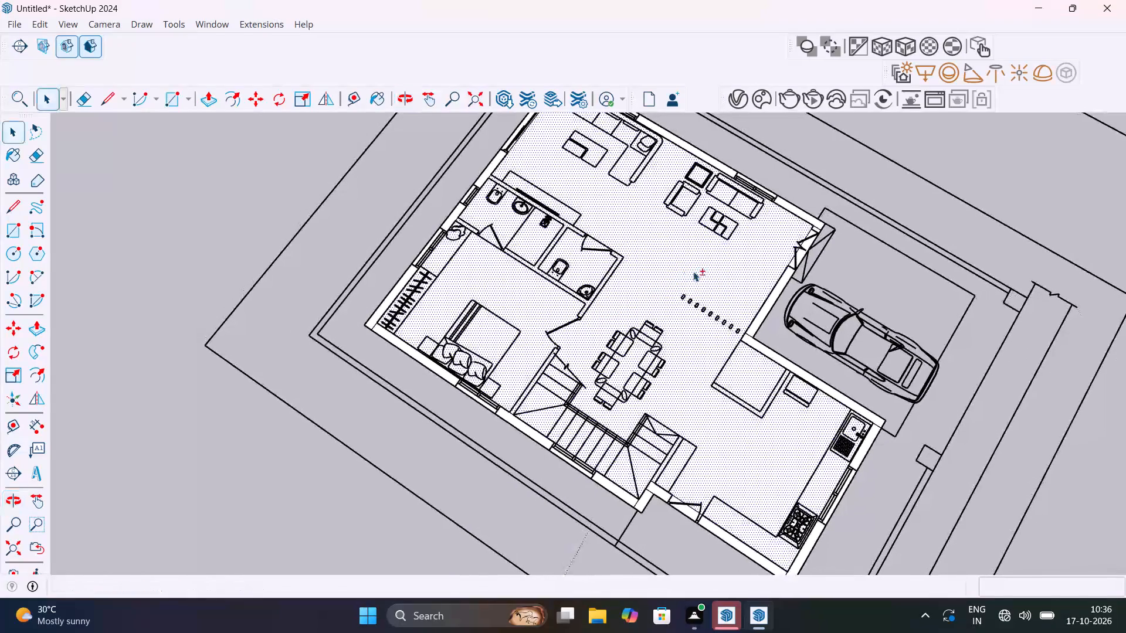
pyautogui.press('Delete')
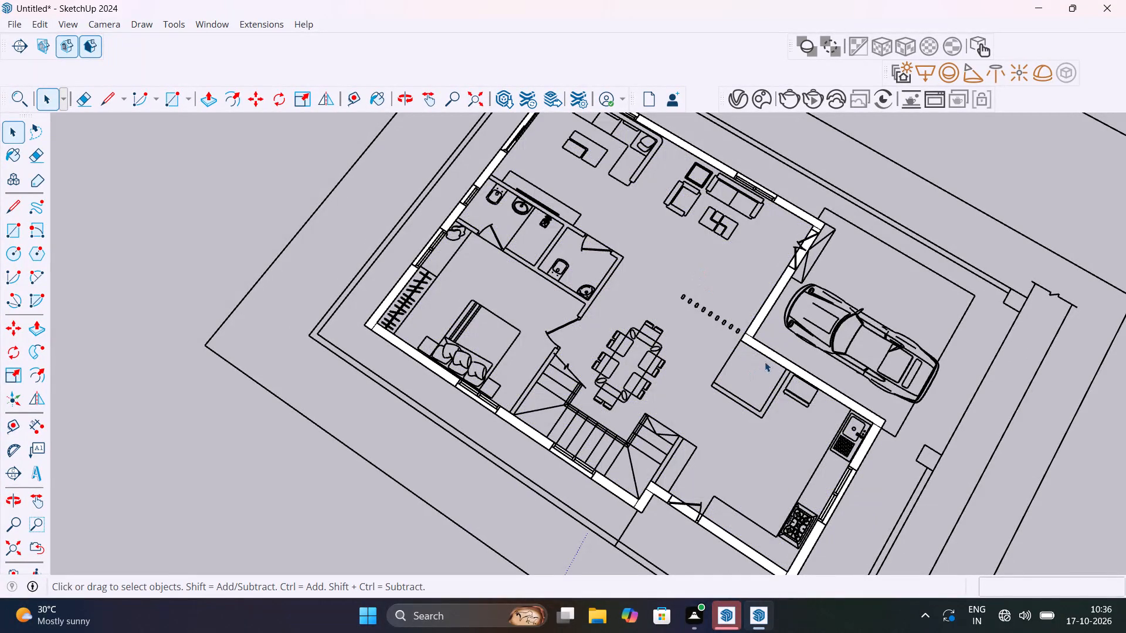
# Erase the dividing edges between wall rectangles at the car porch's inner corner and at both ends of the kitchen window wall.
pyautogui.scroll(17, 758, 323)
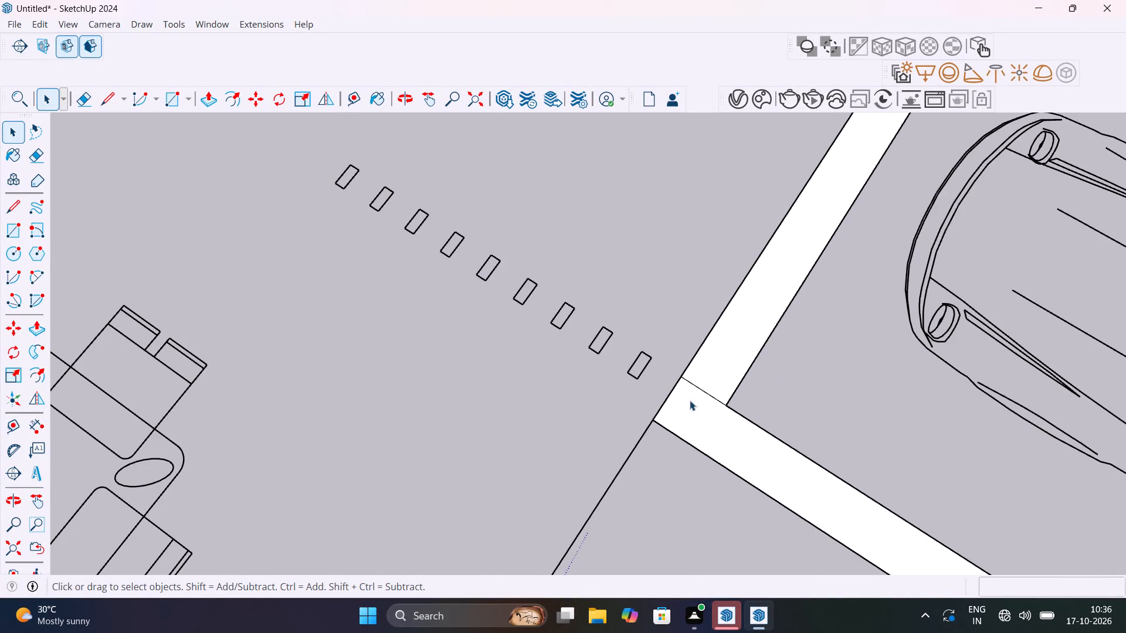
pyautogui.press('e')
pyautogui.moveTo(698, 392); pyautogui.dragTo(707, 382)
pyautogui.scroll(-19, 707, 382)
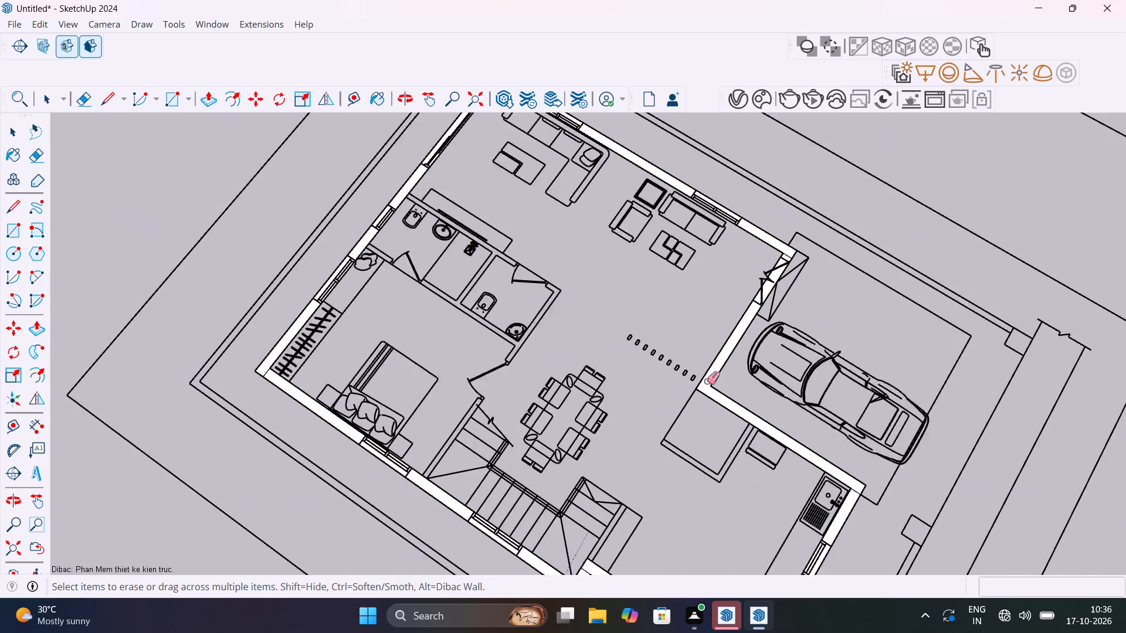
pyautogui.keyDown('shift'); pyautogui.moveTo(735, 423); pyautogui.dragTo(582, 236, button='middle'); pyautogui.keyUp('shift')
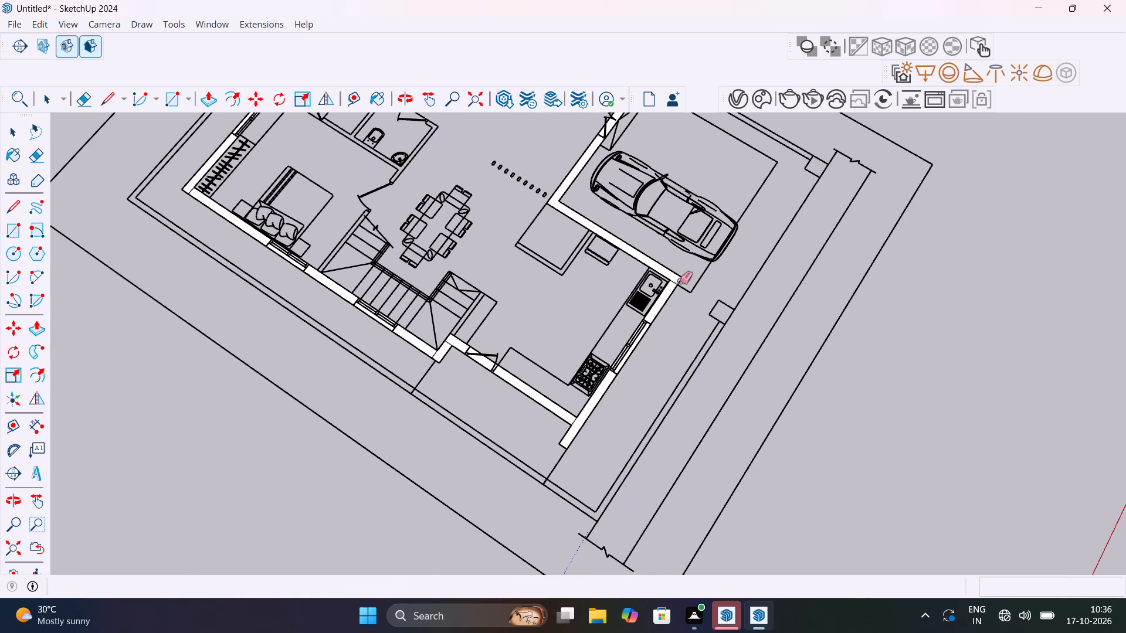
pyautogui.scroll(10, 675, 286)
pyautogui.click(673, 279)
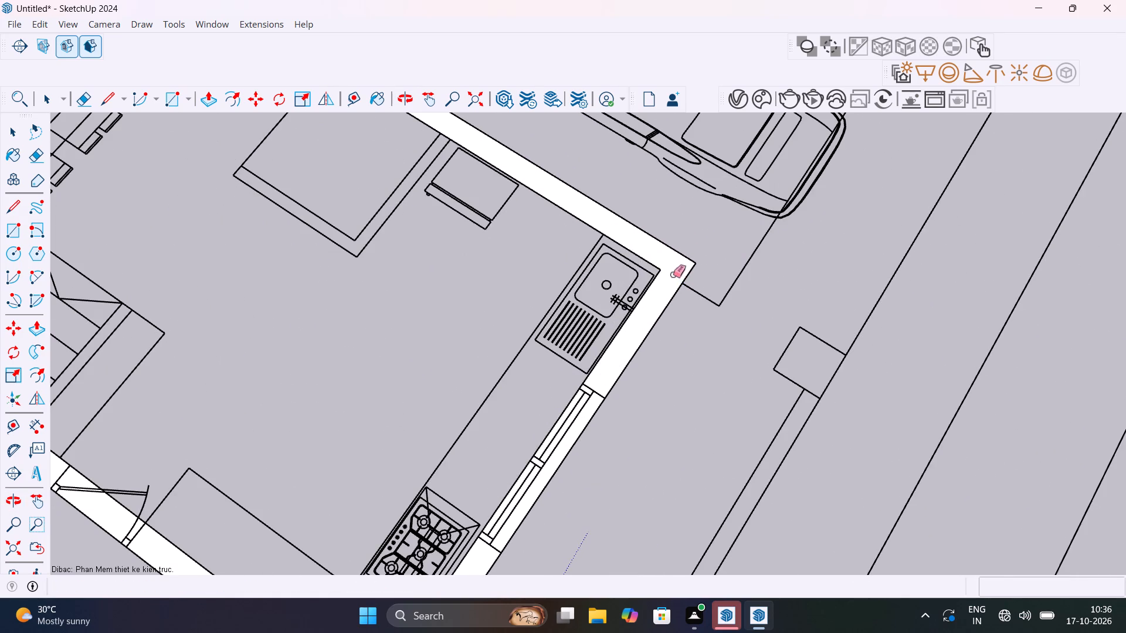
pyautogui.scroll(-7, 673, 274)
pyautogui.scroll(10, 516, 485)
pyautogui.click(530, 480)
pyautogui.scroll(-11, 530, 480)
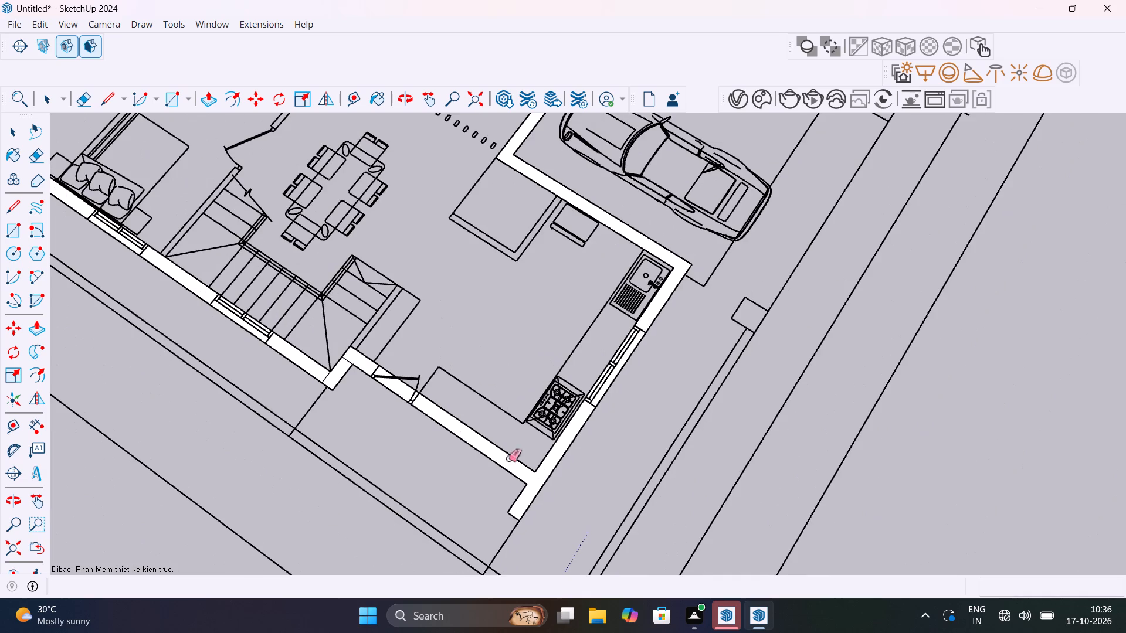
# Erase the dividing edges in the wall at the staircase's short return and at the bedroom's wardrobe corner.
pyautogui.scroll(11, 371, 376)
pyautogui.moveTo(301, 337); pyautogui.dragTo(311, 324)
pyautogui.moveTo(236, 377); pyautogui.dragTo(264, 384)
pyautogui.scroll(-13, 249, 380)
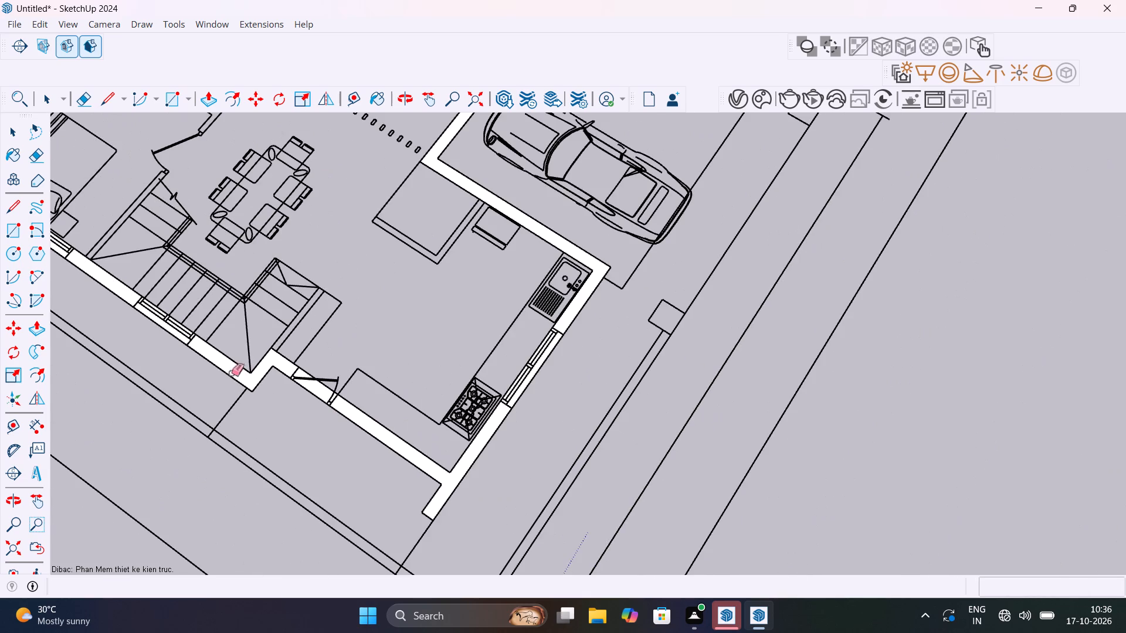
pyautogui.moveTo(243, 365); pyautogui.dragTo(729, 395, button='middle')
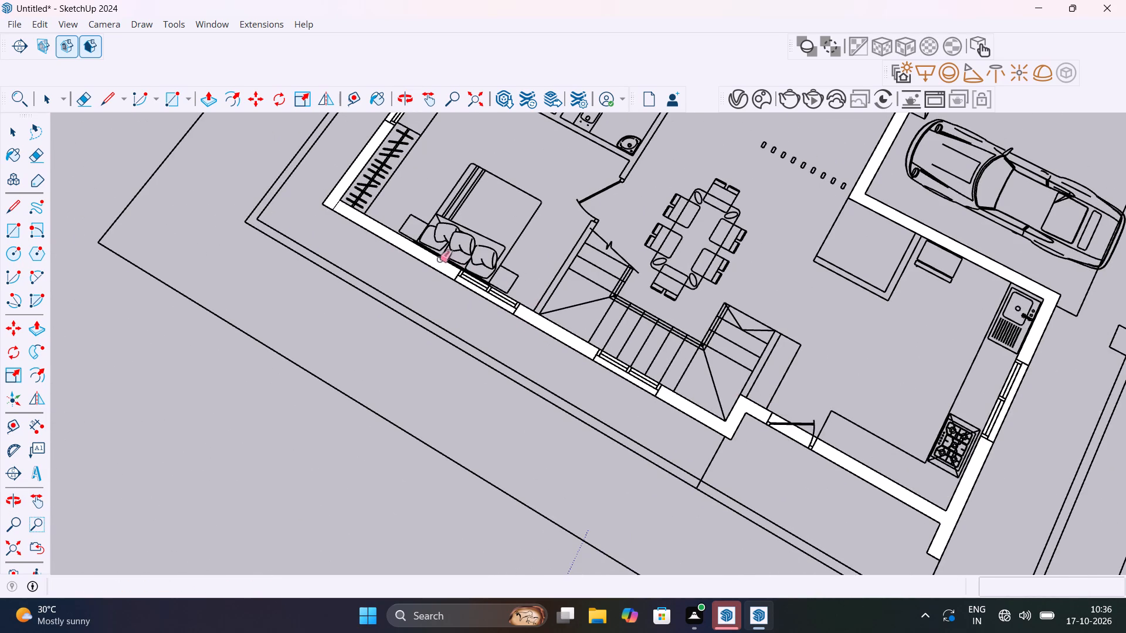
pyautogui.keyDown('shift'); pyautogui.moveTo(477, 291); pyautogui.dragTo(679, 463, button='middle'); pyautogui.keyUp('shift')
pyautogui.scroll(14, 568, 384)
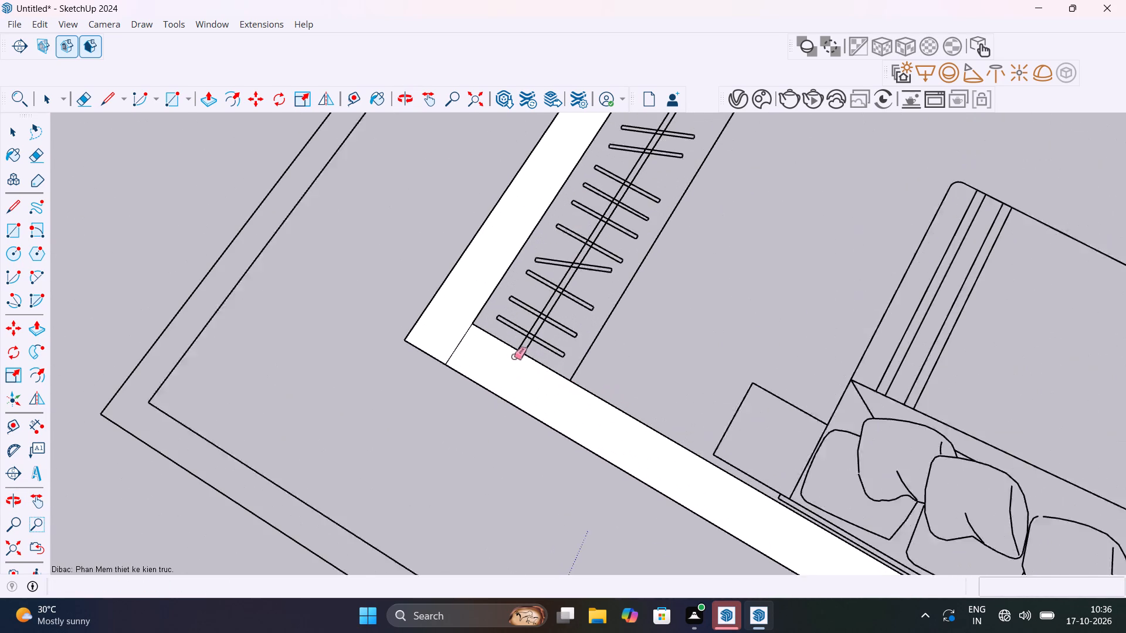
pyautogui.moveTo(461, 344); pyautogui.dragTo(426, 336)
pyautogui.scroll(-14, 490, 347)
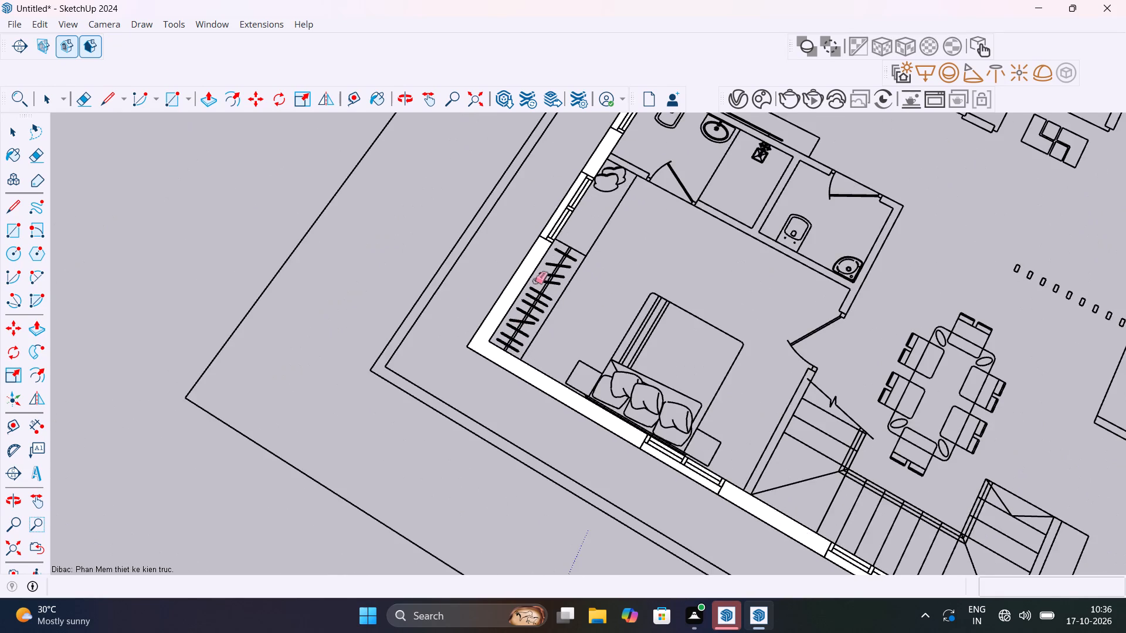
# Erase the dividing edges in the wall at the living room's rear corner and at the main entrance corner.
pyautogui.keyDown('shift'); pyautogui.moveTo(535, 281); pyautogui.dragTo(256, 527, button='middle'); pyautogui.keyUp('shift')
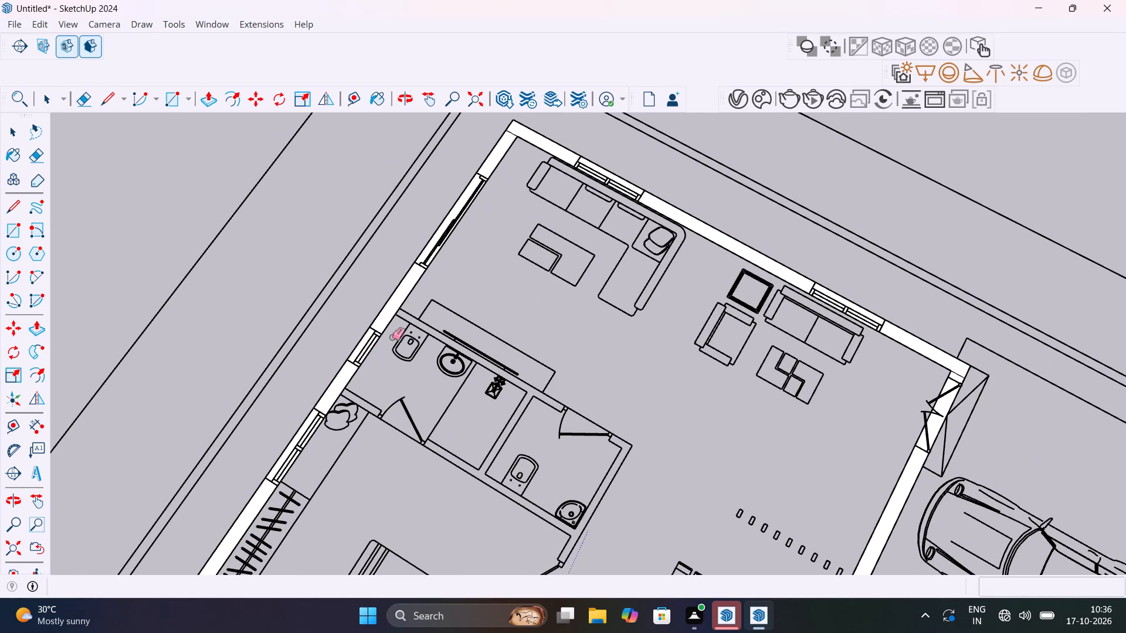
pyautogui.keyDown('shift'); pyautogui.moveTo(422, 303); pyautogui.dragTo(389, 460, button='middle'); pyautogui.keyUp('shift')
pyautogui.scroll(7, 483, 280)
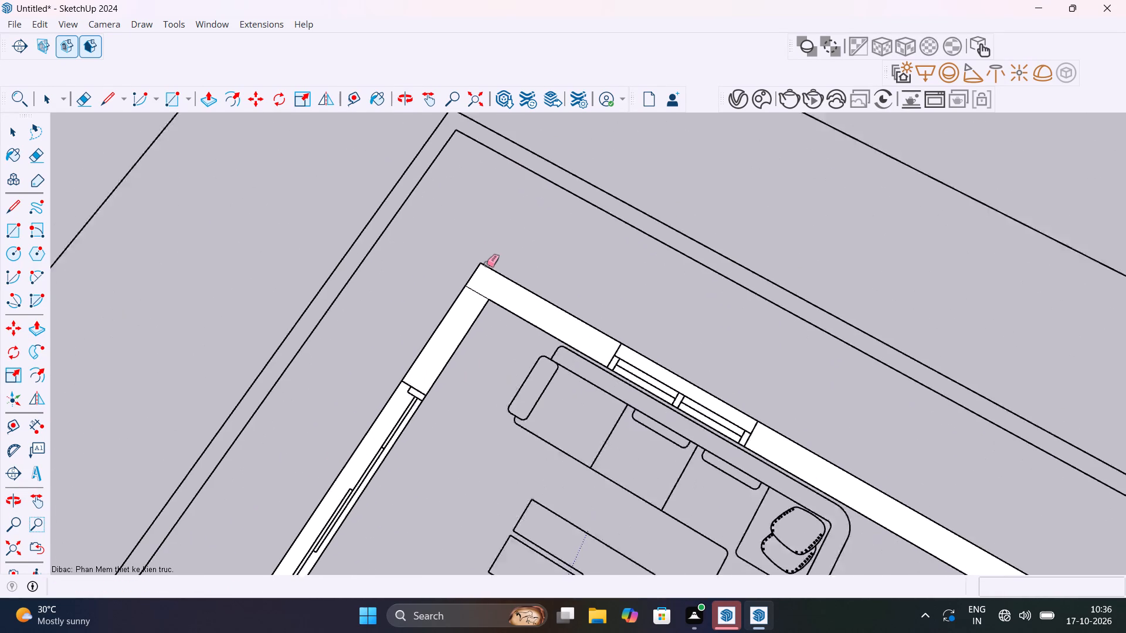
pyautogui.scroll(1, 486, 264)
pyautogui.moveTo(480, 293); pyautogui.dragTo(472, 308)
pyautogui.scroll(-13, 488, 292)
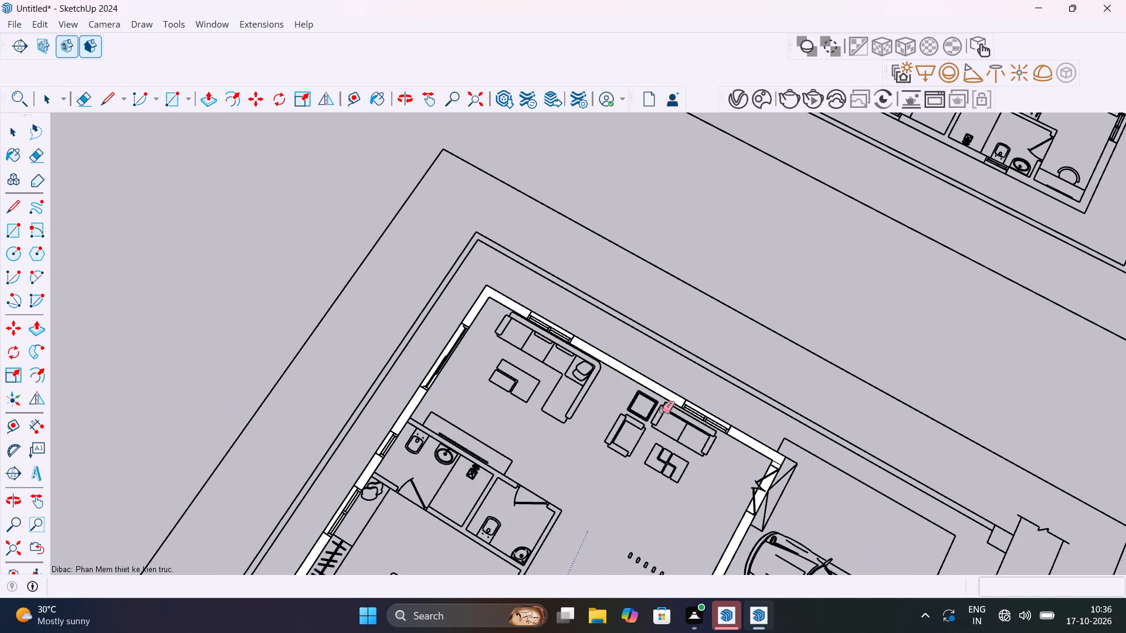
pyautogui.keyDown('shift'); pyautogui.moveTo(669, 411); pyautogui.dragTo(513, 342, button='middle'); pyautogui.keyUp('shift')
pyautogui.scroll(14, 628, 394)
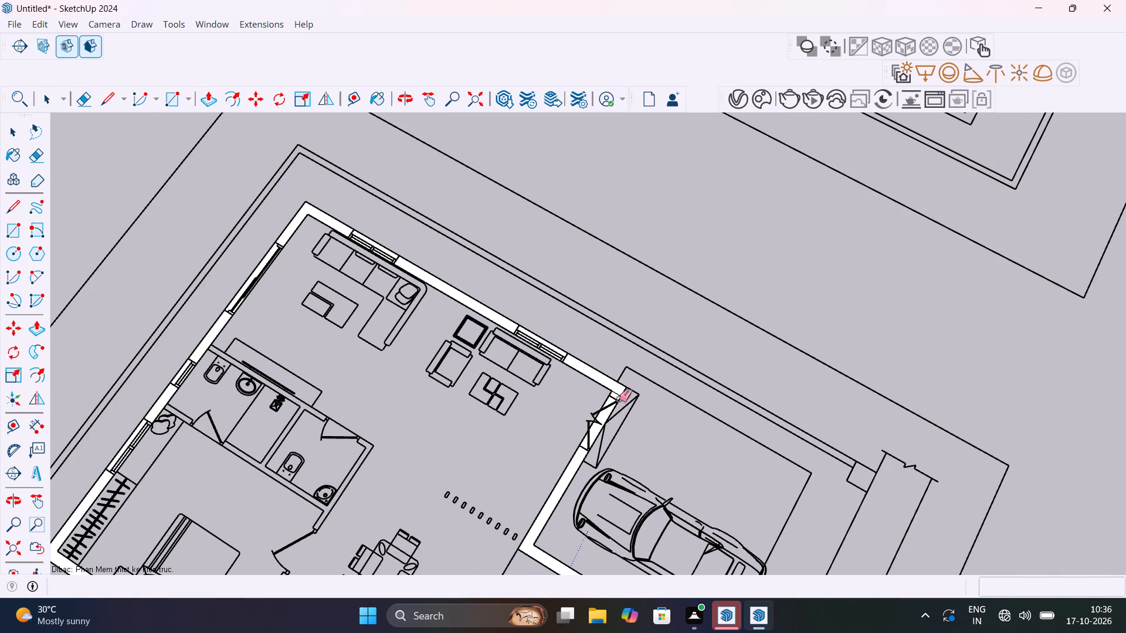
pyautogui.scroll(5, 618, 398)
pyautogui.click(613, 392)
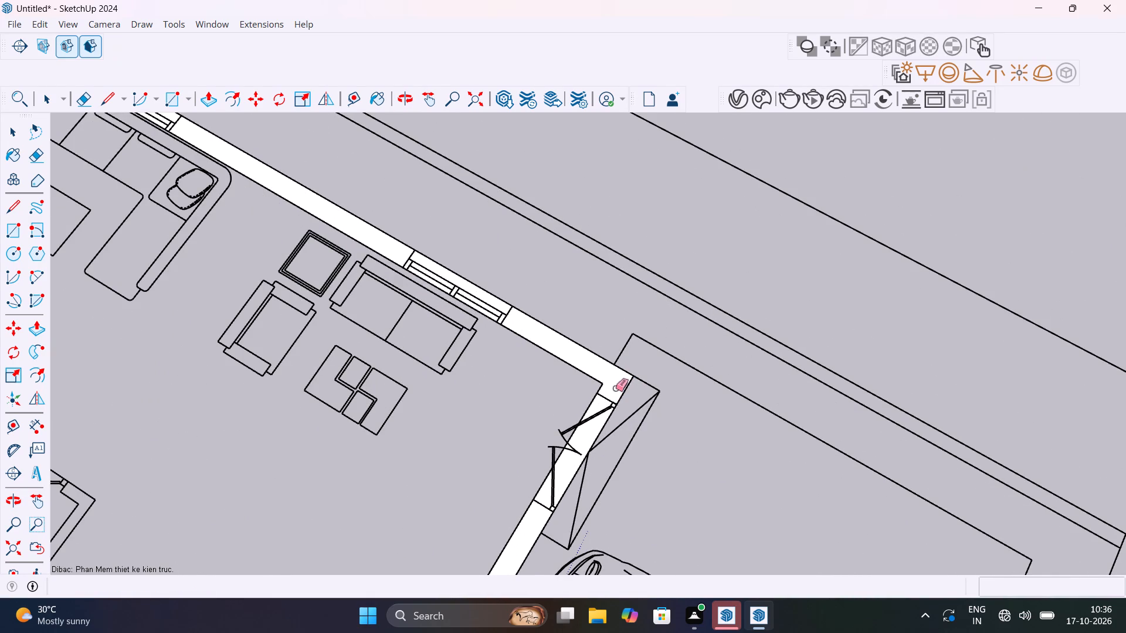
pyautogui.scroll(-11, 615, 388)
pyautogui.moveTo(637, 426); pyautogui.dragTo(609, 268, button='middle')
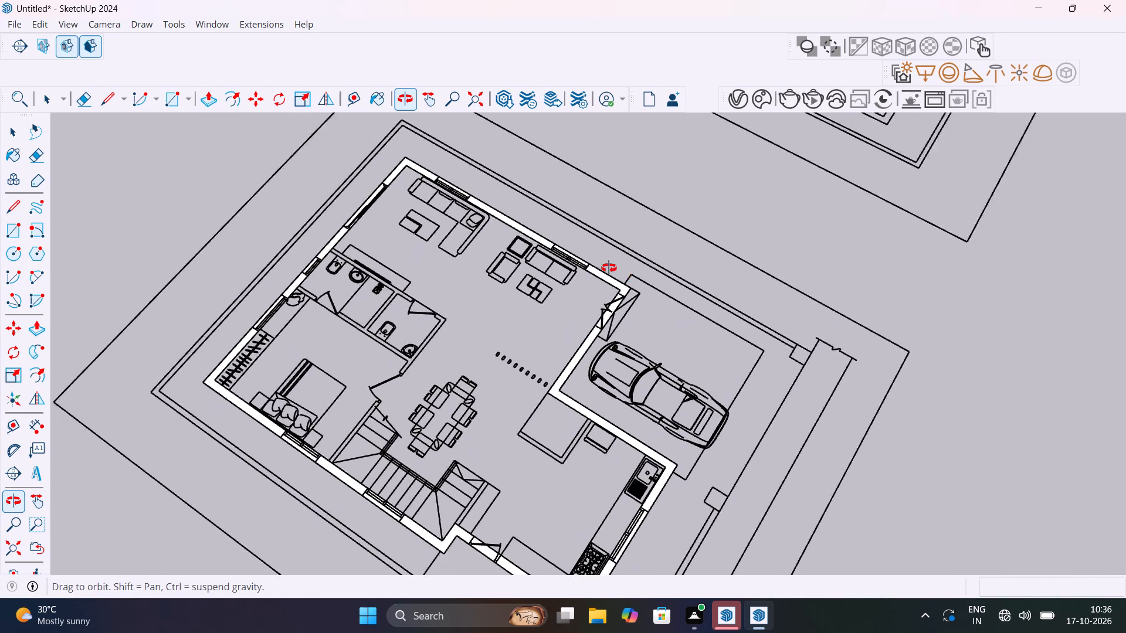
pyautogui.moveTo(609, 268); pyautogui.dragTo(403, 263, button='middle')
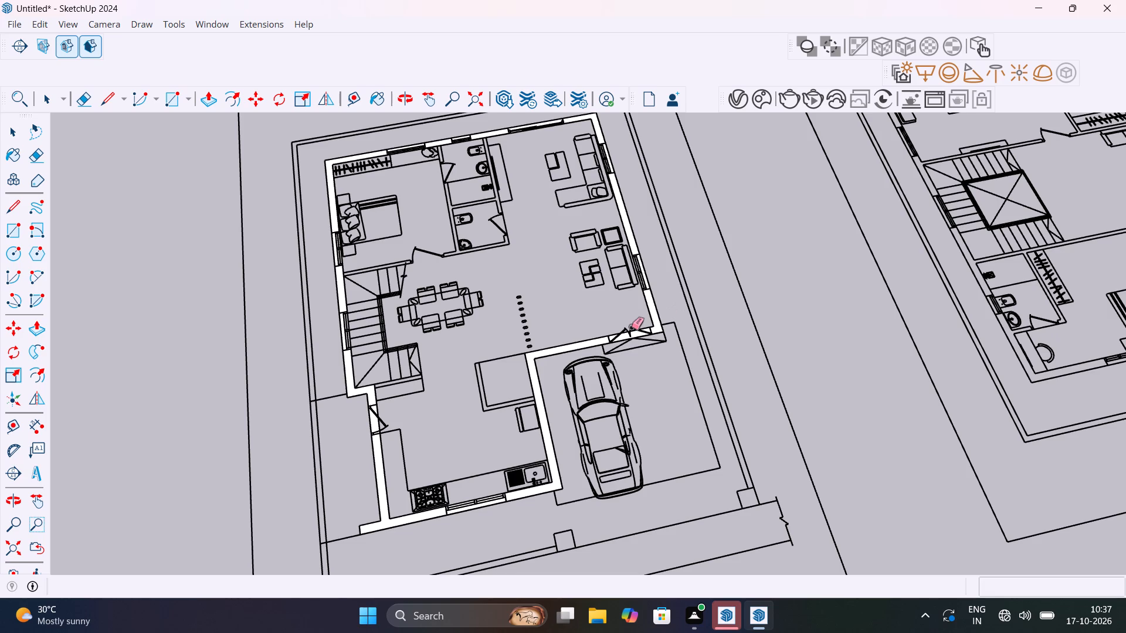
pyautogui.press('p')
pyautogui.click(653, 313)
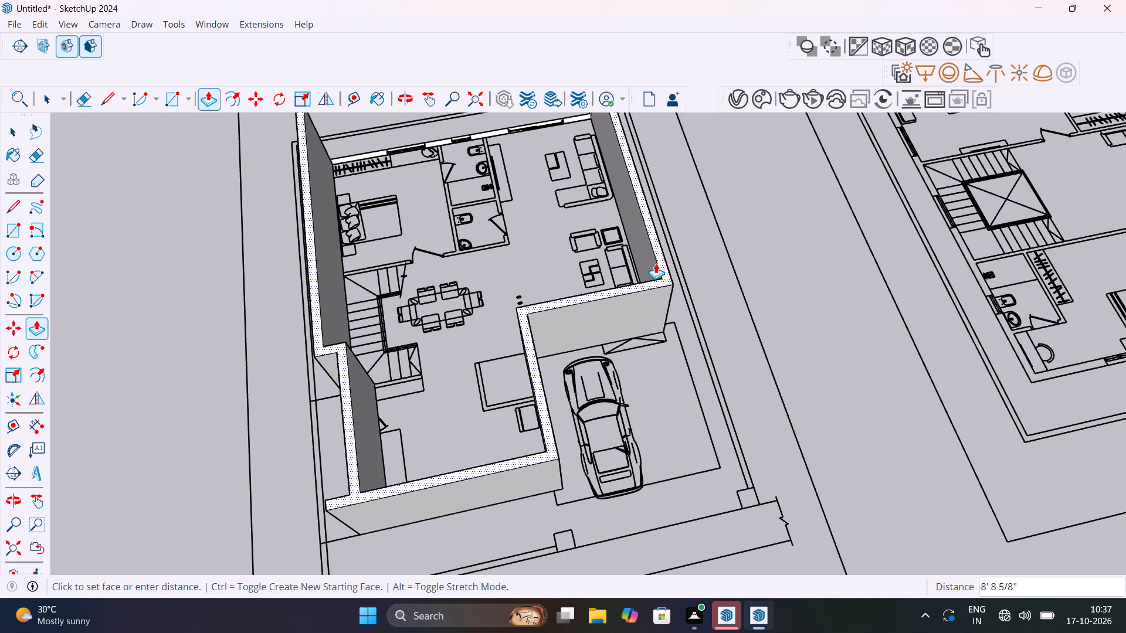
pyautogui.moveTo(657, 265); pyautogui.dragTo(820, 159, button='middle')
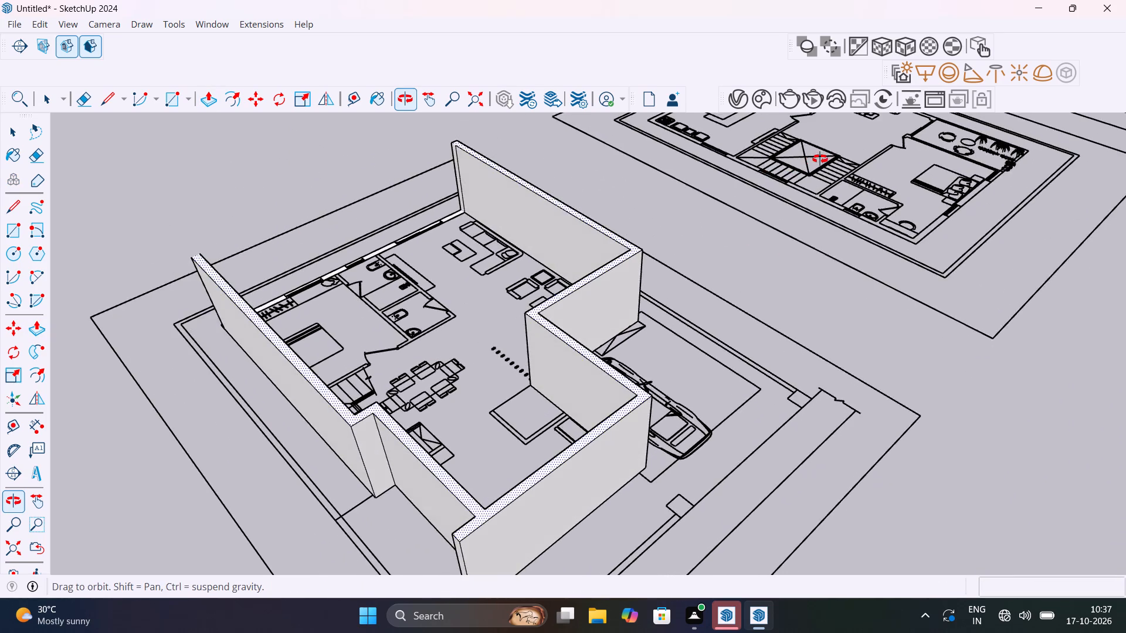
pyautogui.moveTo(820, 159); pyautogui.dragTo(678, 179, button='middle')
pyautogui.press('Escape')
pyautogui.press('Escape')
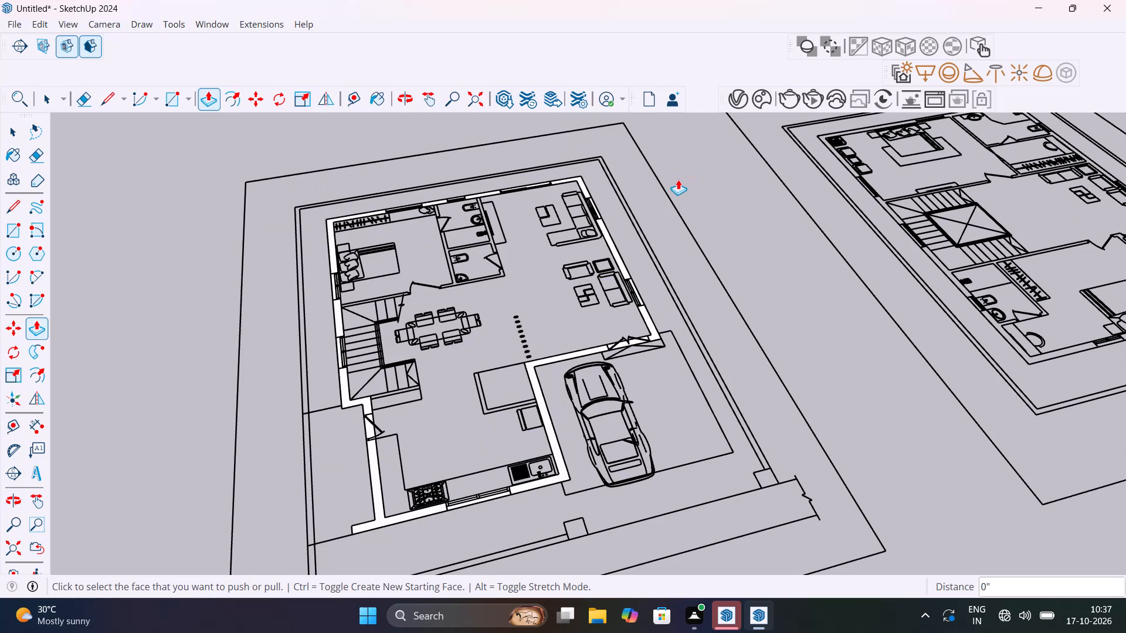
# Extrude the merged exterior wall face upward 10' with Push/Pull.
pyautogui.scroll(6, 433, 186)
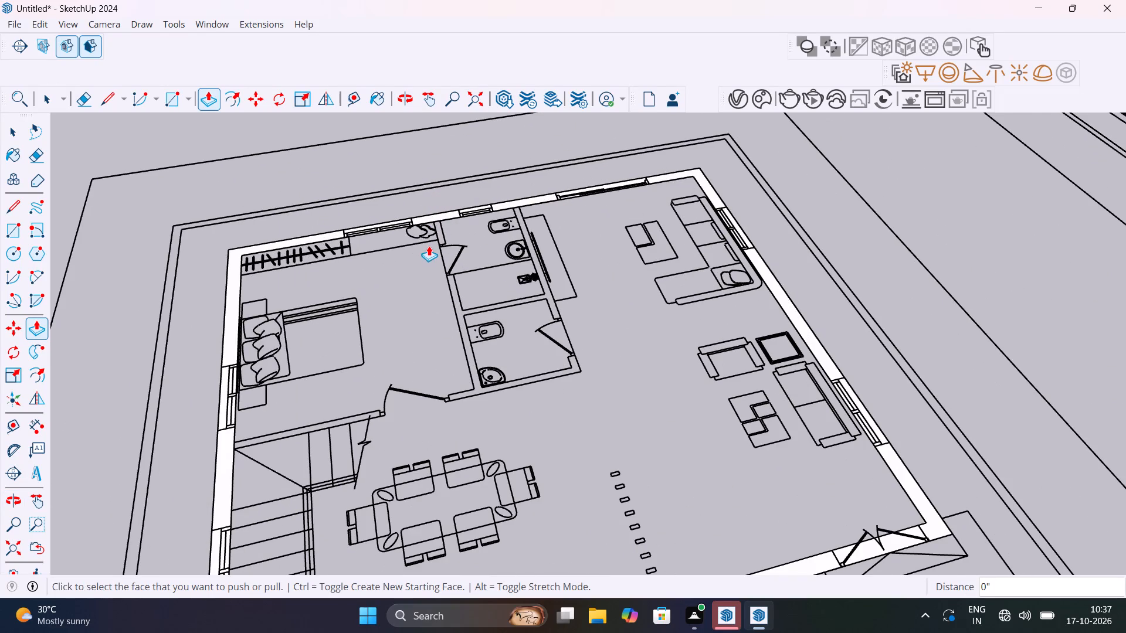
pyautogui.moveTo(429, 246); pyautogui.dragTo(386, 242, button='middle')
pyautogui.scroll(-6, 533, 256)
pyautogui.click(680, 296)
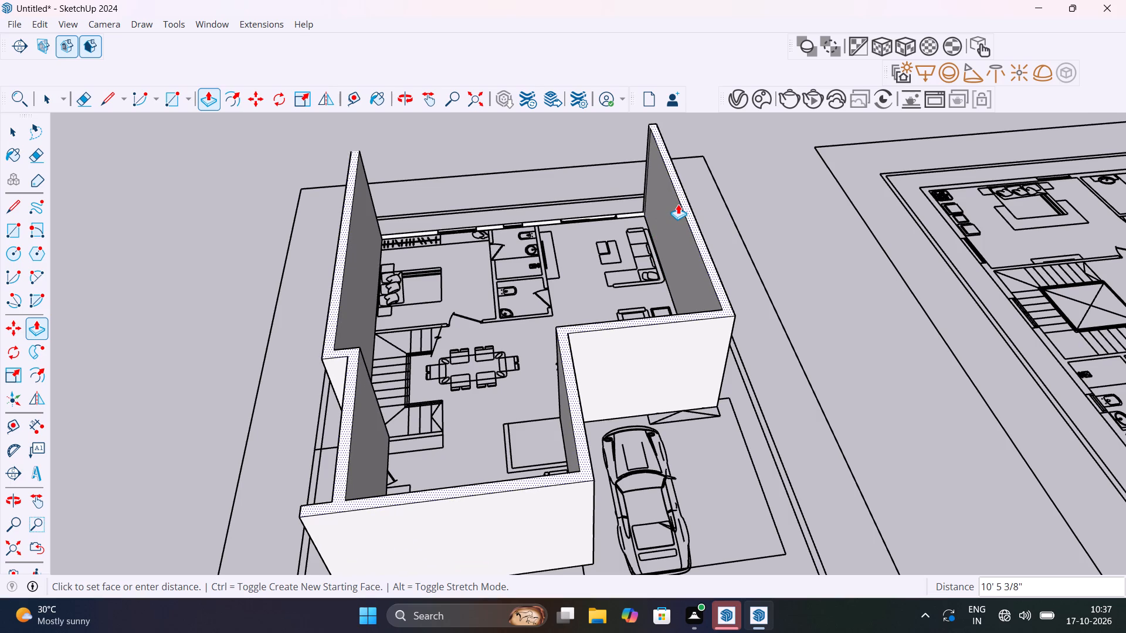
pyautogui.write("10'")
pyautogui.press('Return')
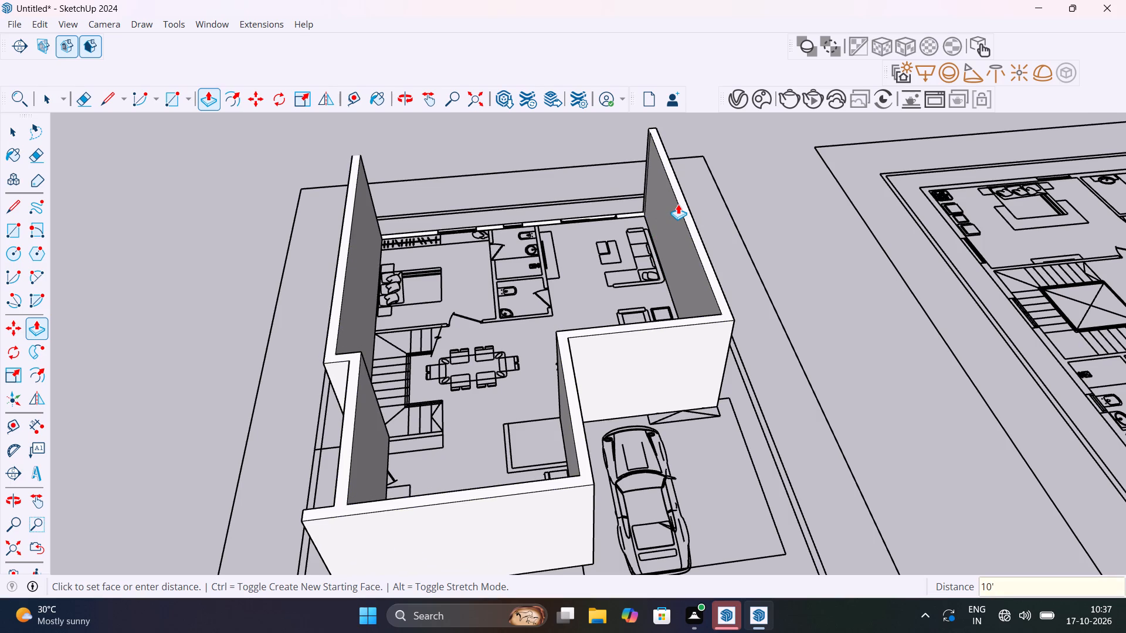
pyautogui.press('space')
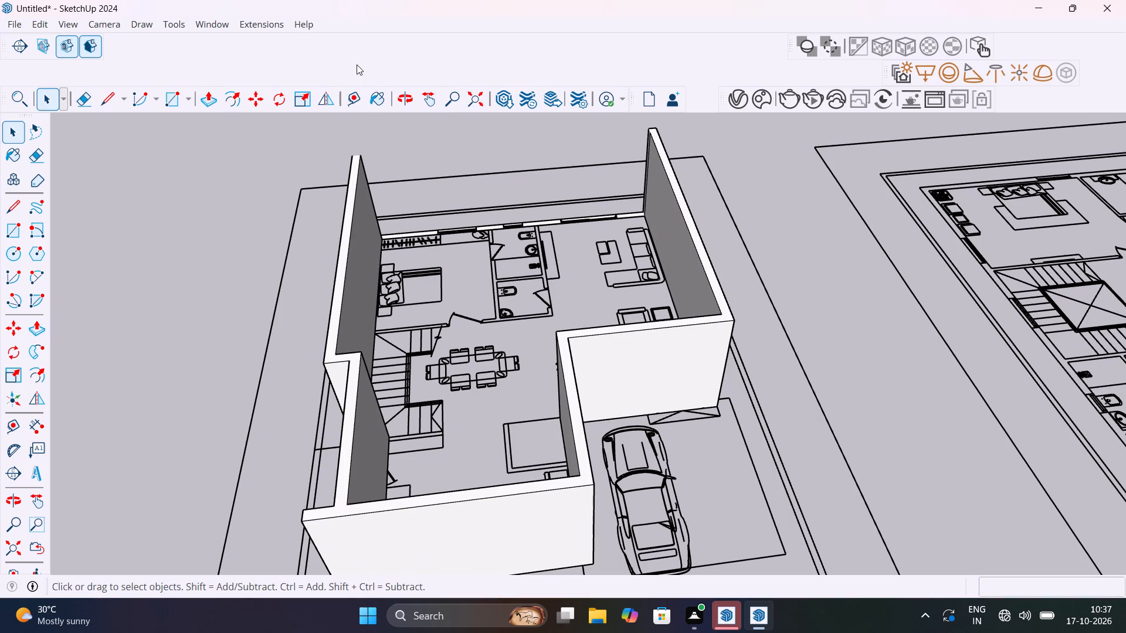
# Start saving the model and browse to the folder SANATH > 1.PROJECTS > SketchUp on Local Disk (D:).
pyautogui.hotkey('ctrl', 's')
pyautogui.scroll(-2, 82, 188)
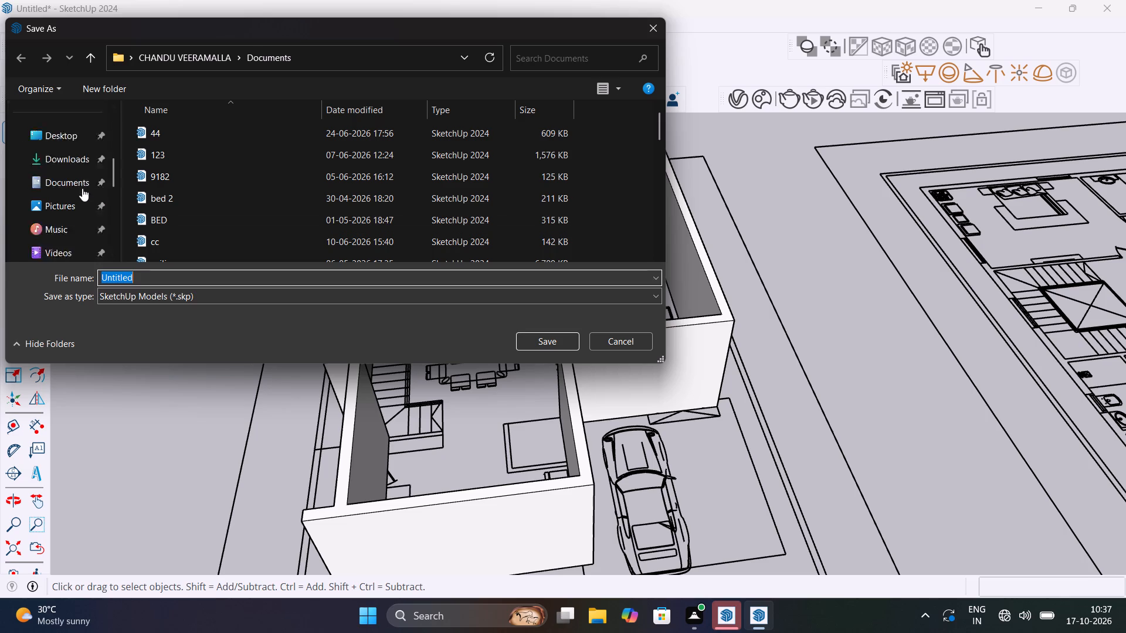
pyautogui.scroll(-9, 82, 188)
pyautogui.click(69, 131)
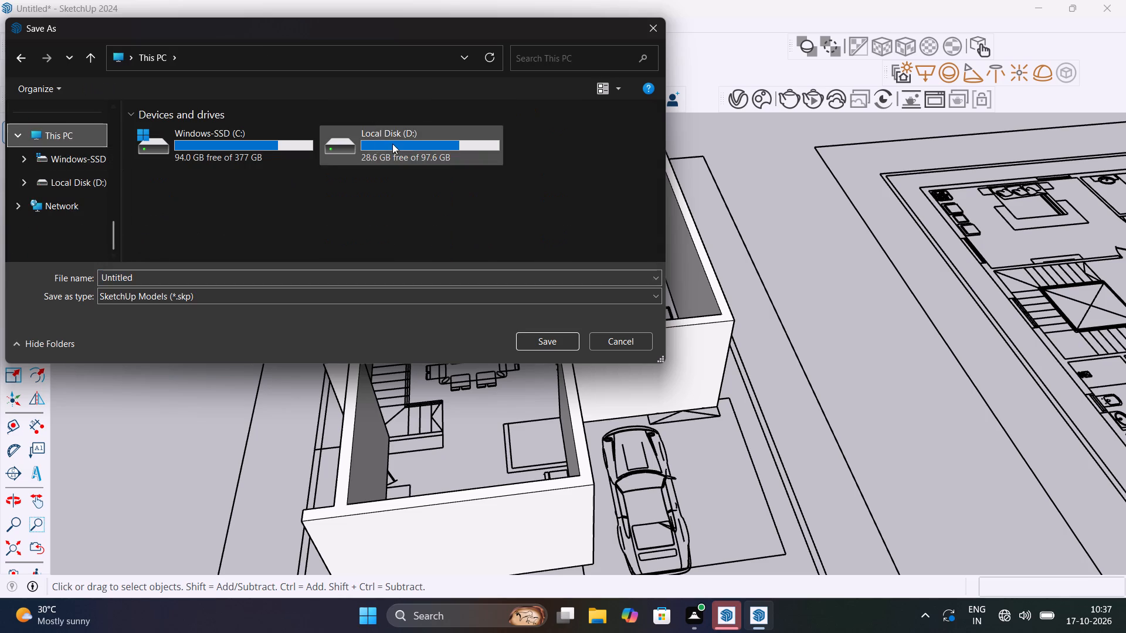
pyautogui.doubleClick(392, 144)
pyautogui.scroll(-6, 215, 207)
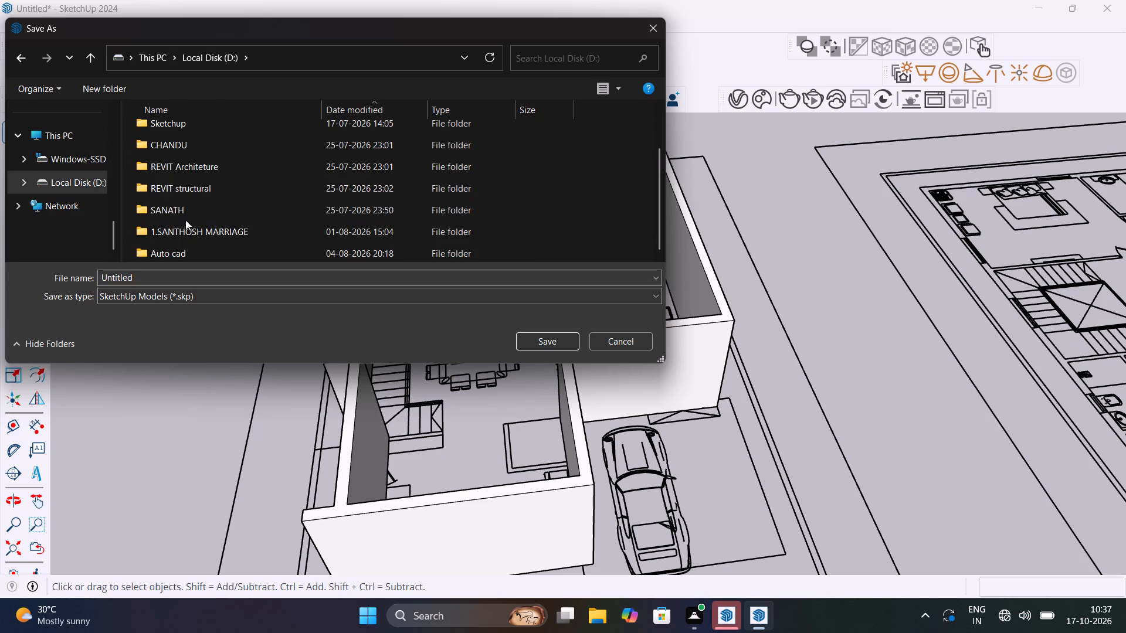
pyautogui.click(196, 215)
pyautogui.doubleClick(198, 215)
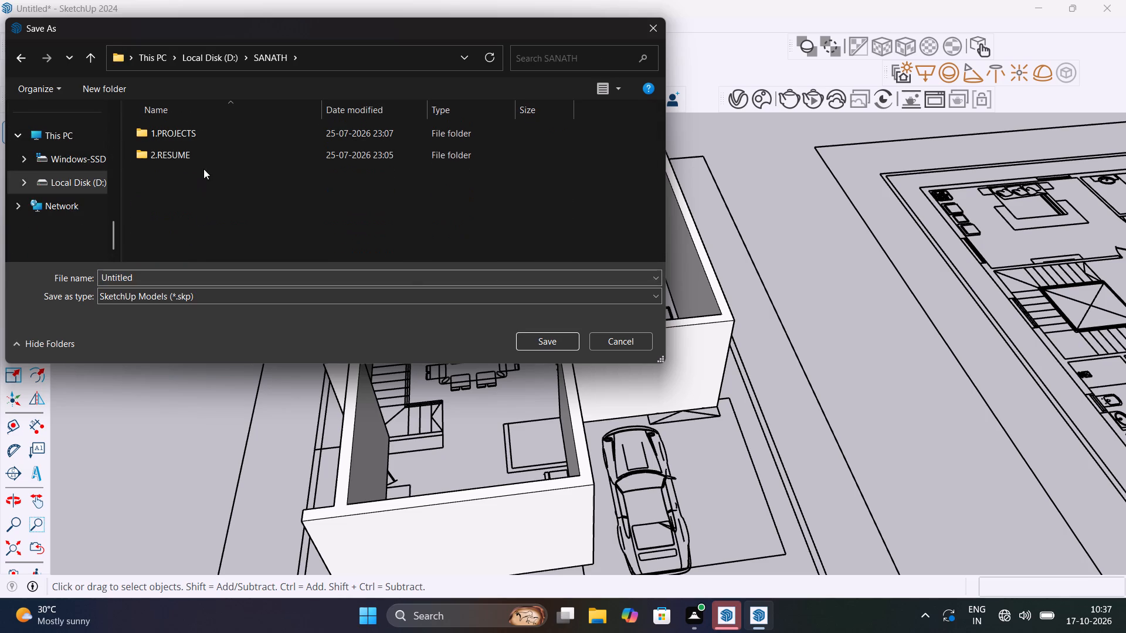
pyautogui.click(223, 134)
pyautogui.click(223, 134)
pyautogui.doubleClick(223, 134)
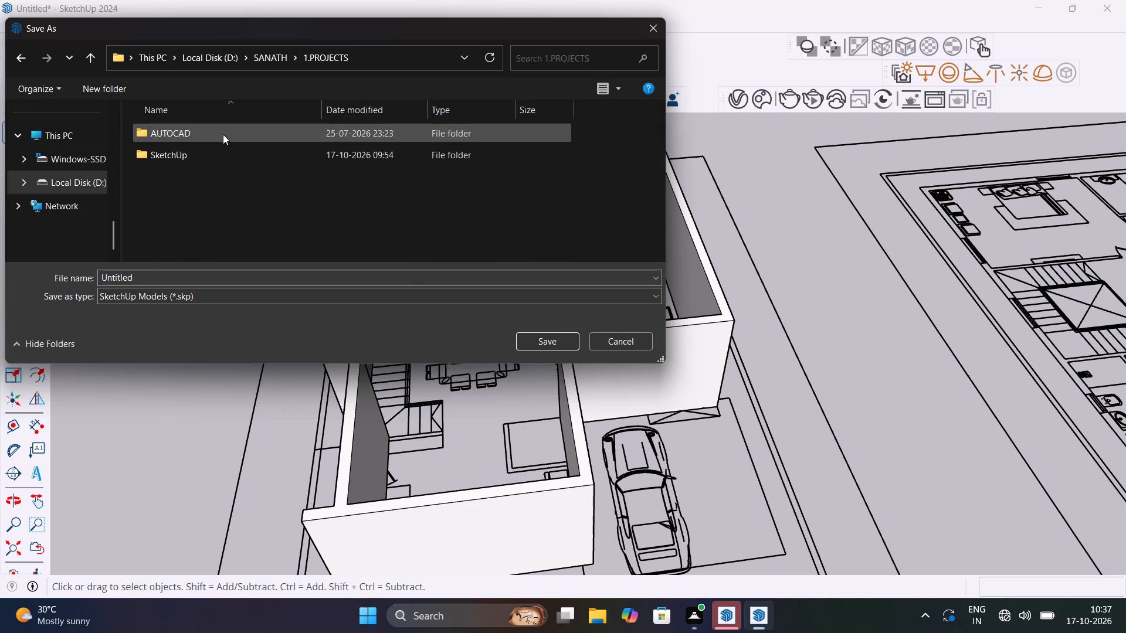
pyautogui.doubleClick(190, 161)
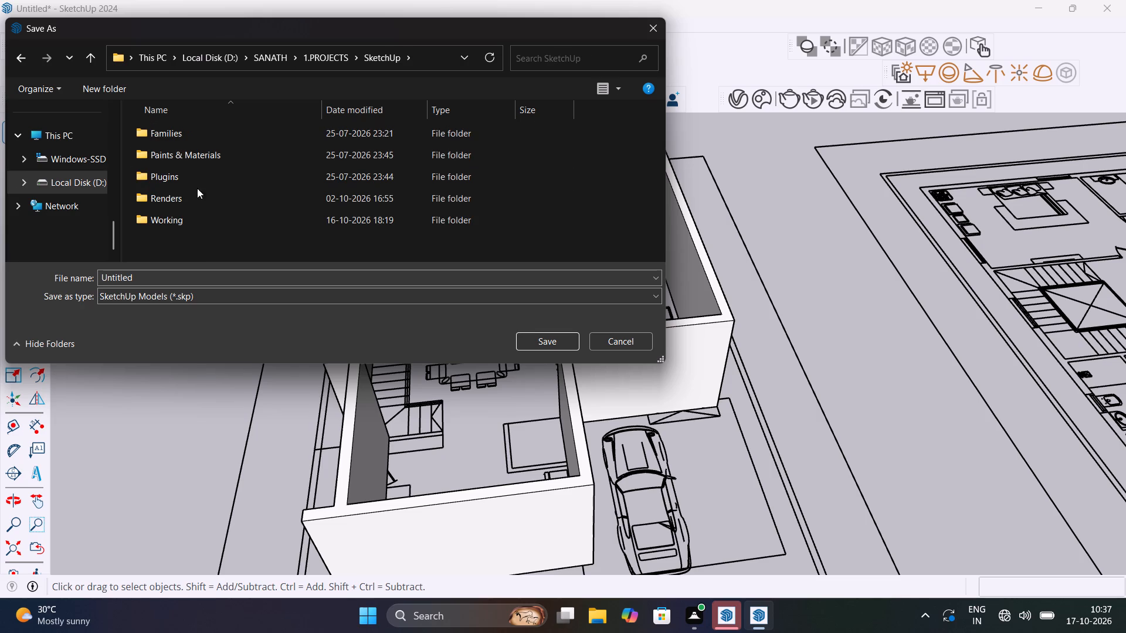
# Save the model in this folder under the file name exterior.
pyautogui.click(298, 275)
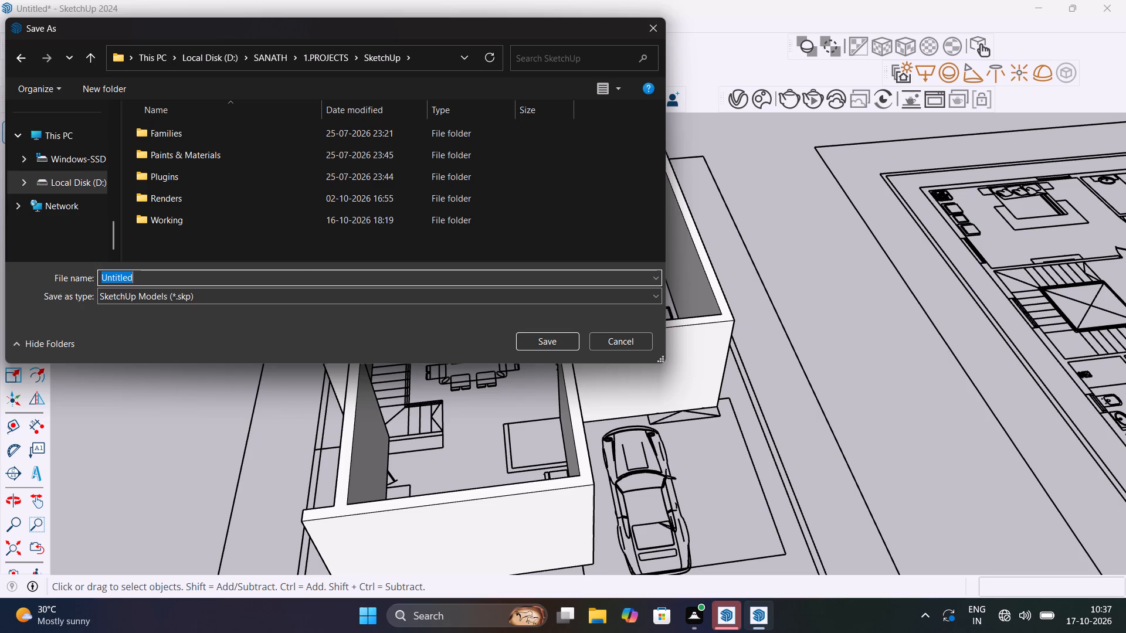
pyautogui.press('BackSpace')
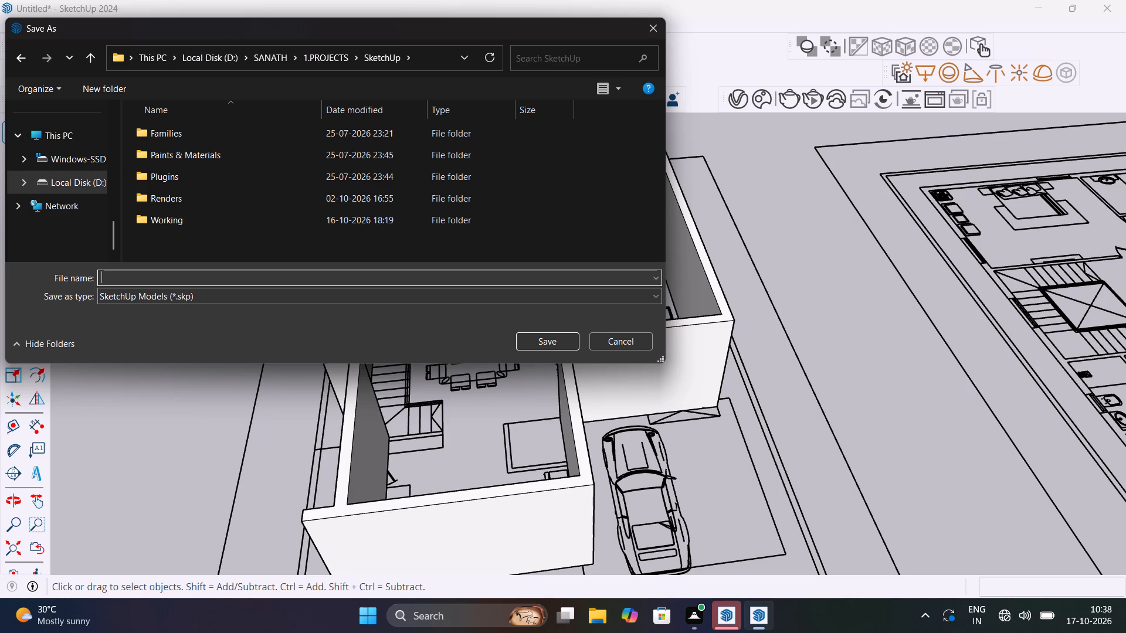
pyautogui.write('exter')
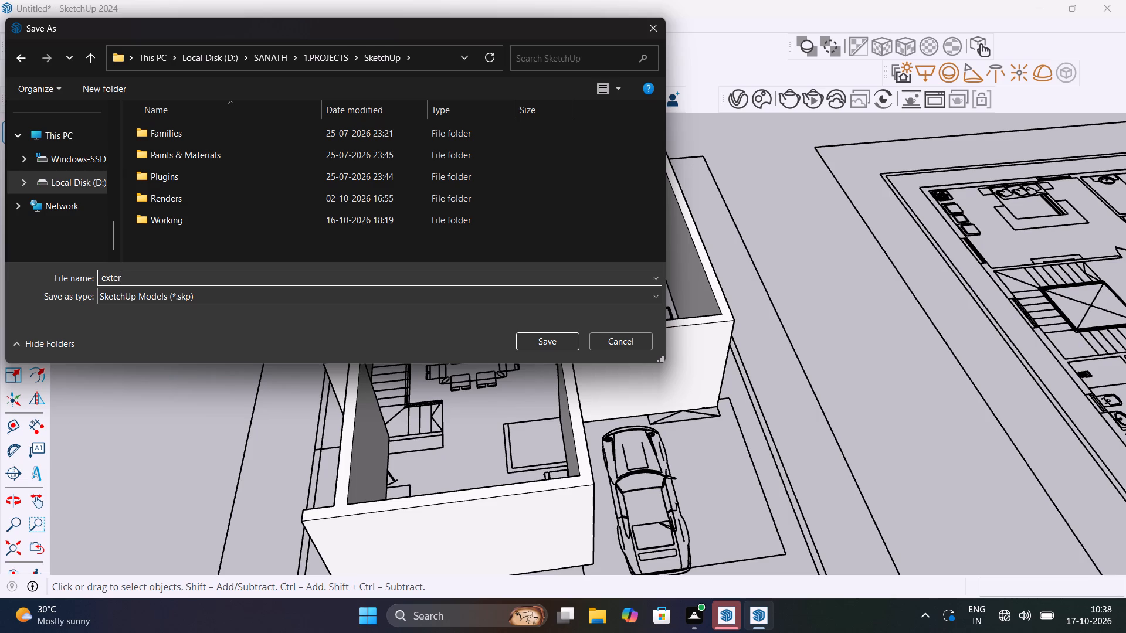
pyautogui.write('ior')
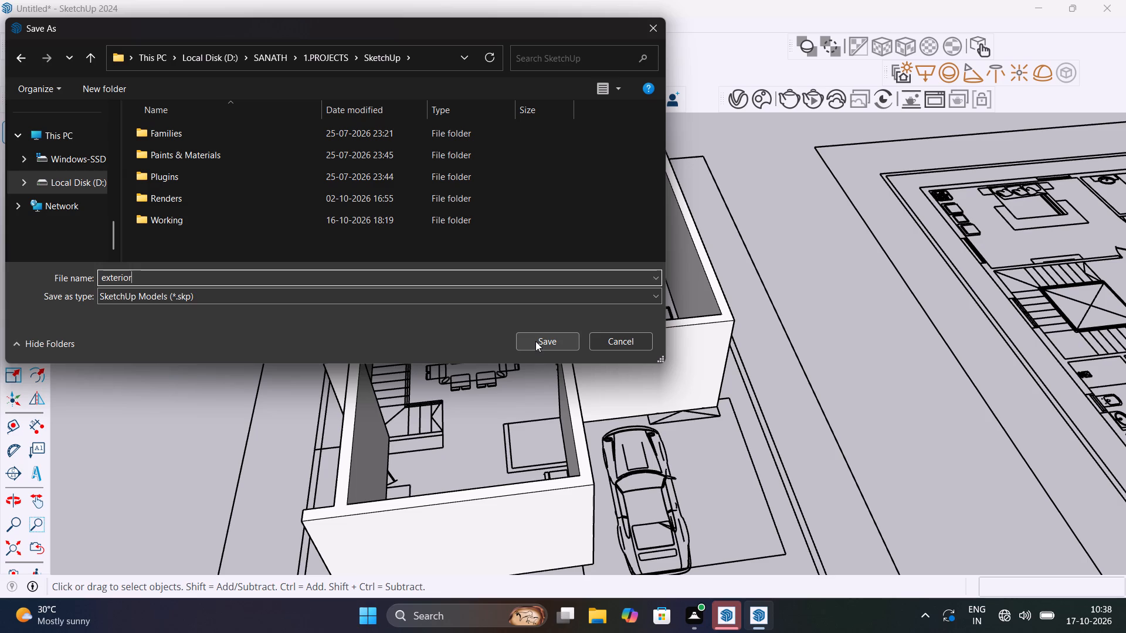
pyautogui.click(535, 341)
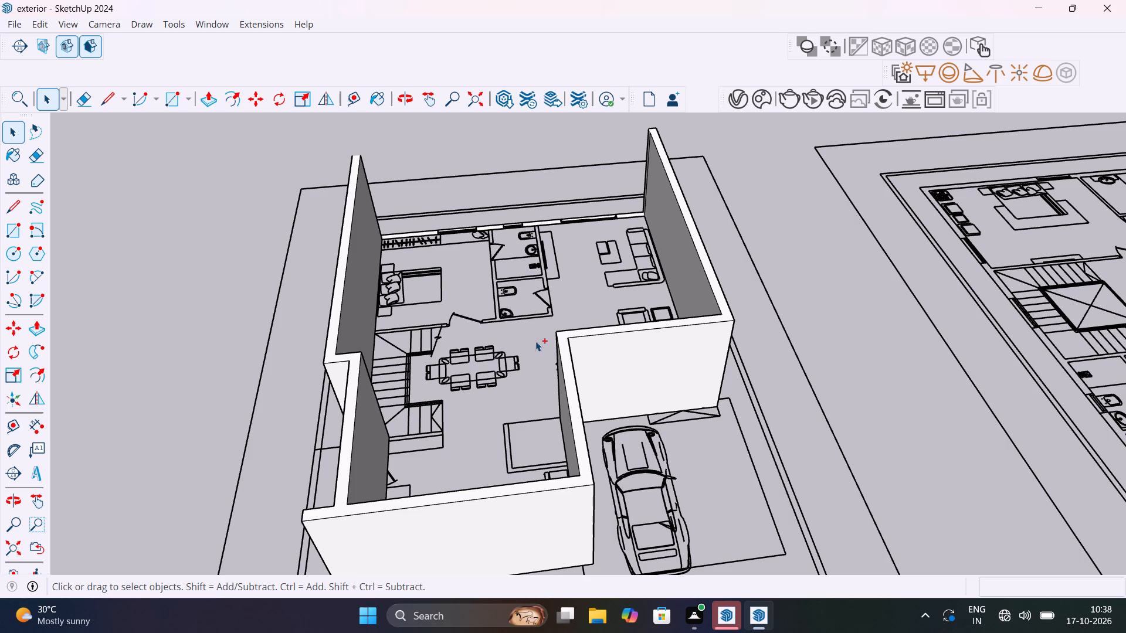
# Extrude the remaining wall strip behind the wardrobe, bathrooms and living room 10', level with the adjoining wall tops.
pyautogui.scroll(-1, 432, 246)
pyautogui.moveTo(442, 250); pyautogui.dragTo(885, 267, button='middle')
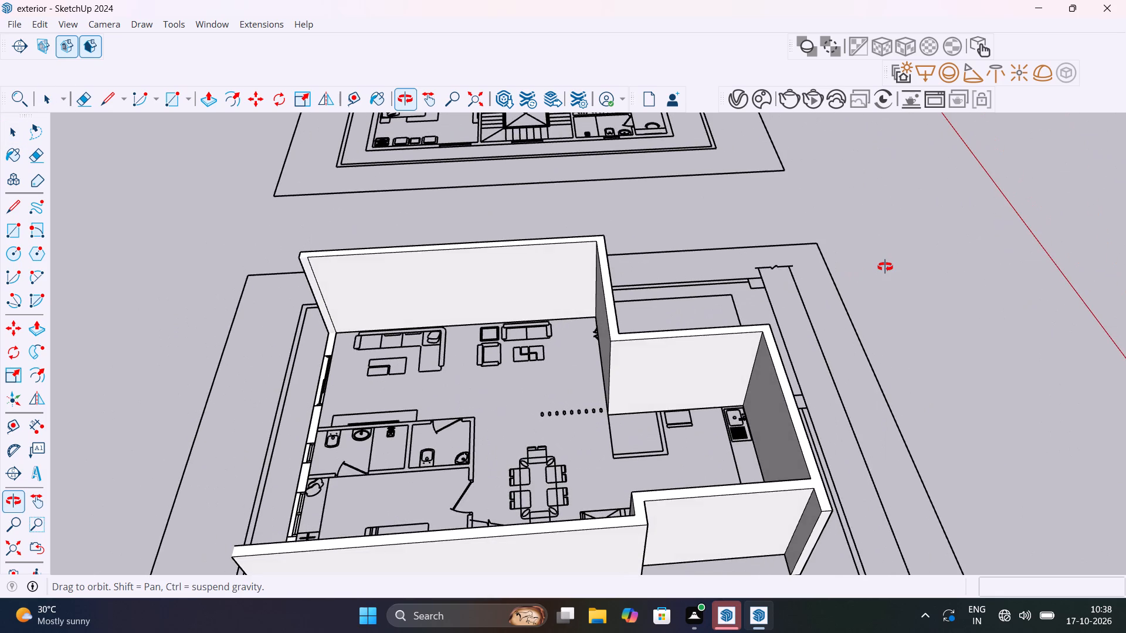
pyautogui.moveTo(885, 267); pyautogui.dragTo(1125, 185, button='middle')
pyautogui.scroll(3, 633, 412)
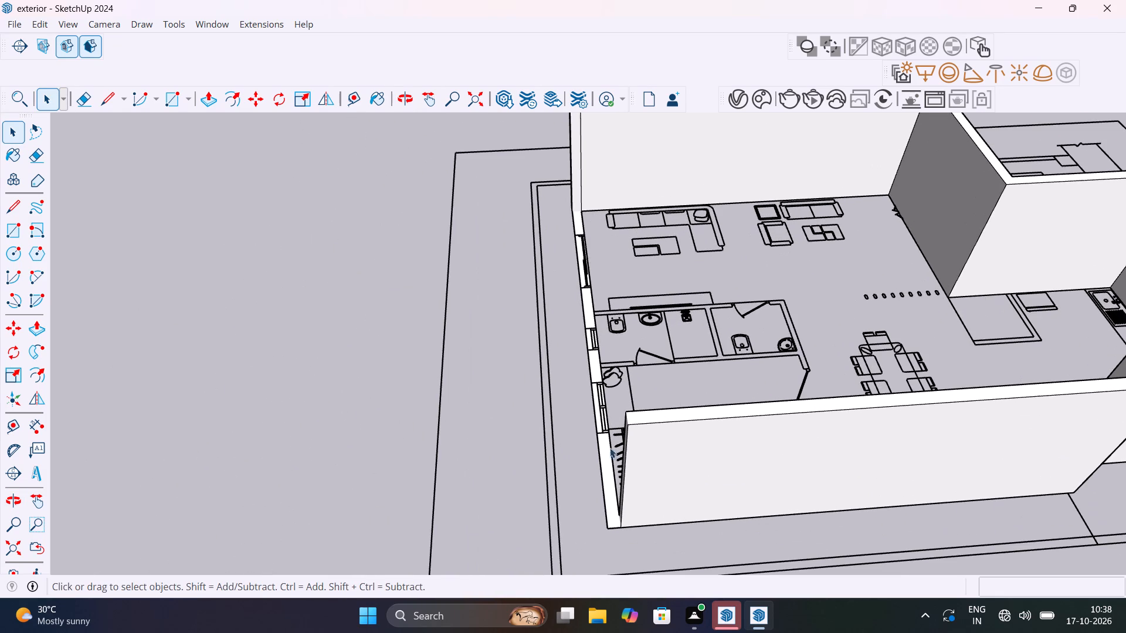
pyautogui.click(606, 473)
pyautogui.press('p')
pyautogui.click(606, 473)
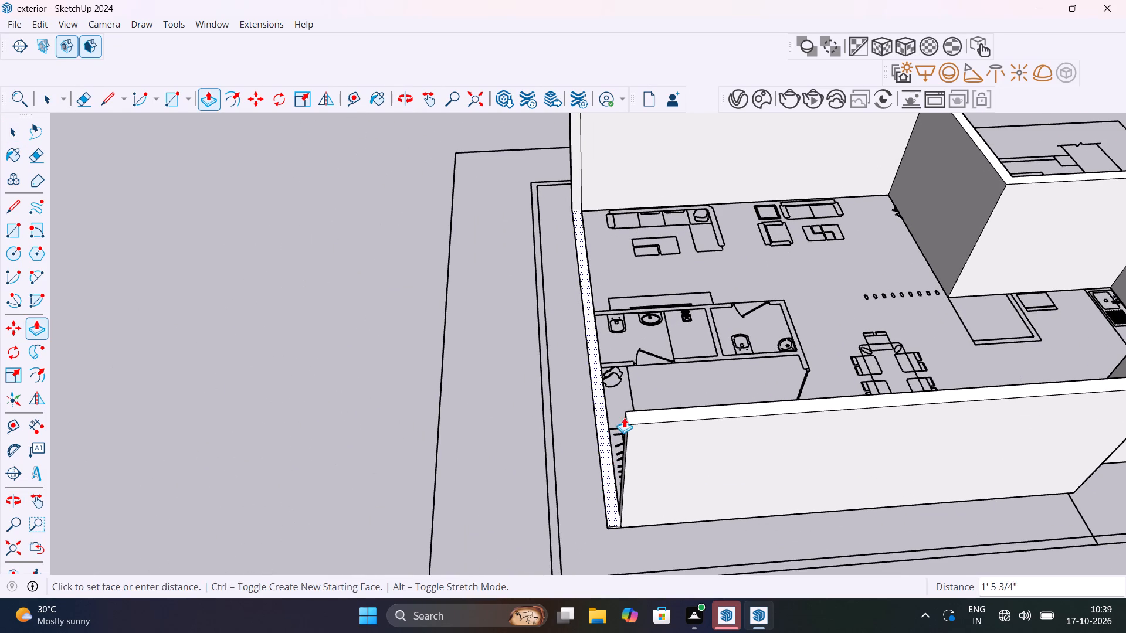
pyautogui.click(643, 416)
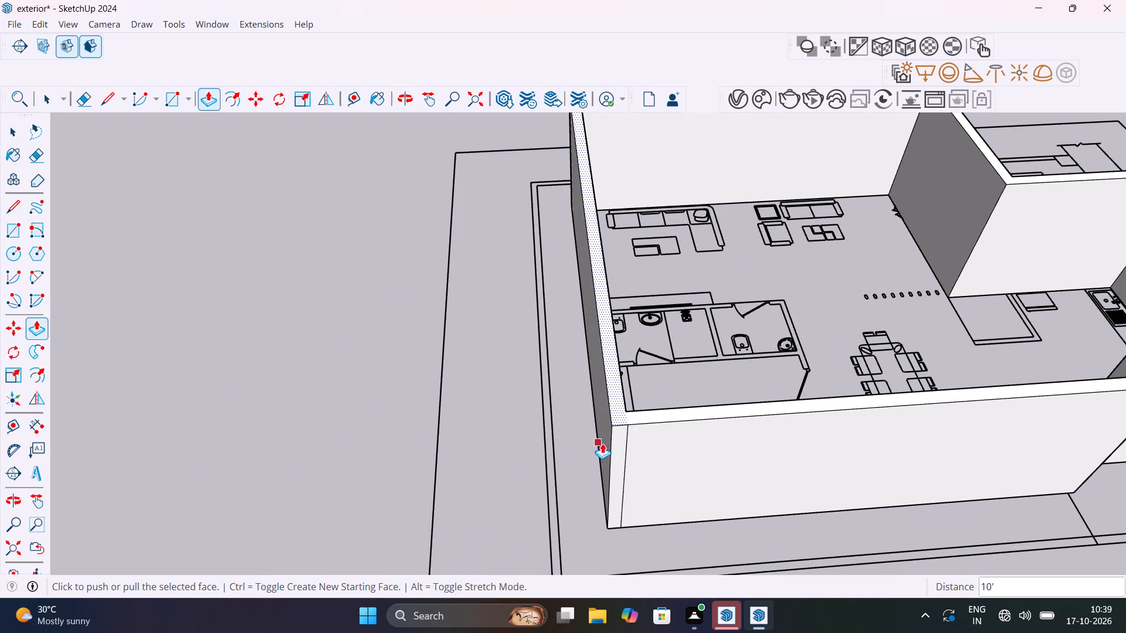
pyautogui.press('space')
# Examine the extruded exterior walls from several sides and from above, including the long wall beside the bedroom and staircase.
pyautogui.click(470, 433)
pyautogui.scroll(1, 488, 430)
pyautogui.scroll(-6, 488, 430)
pyautogui.click(642, 438)
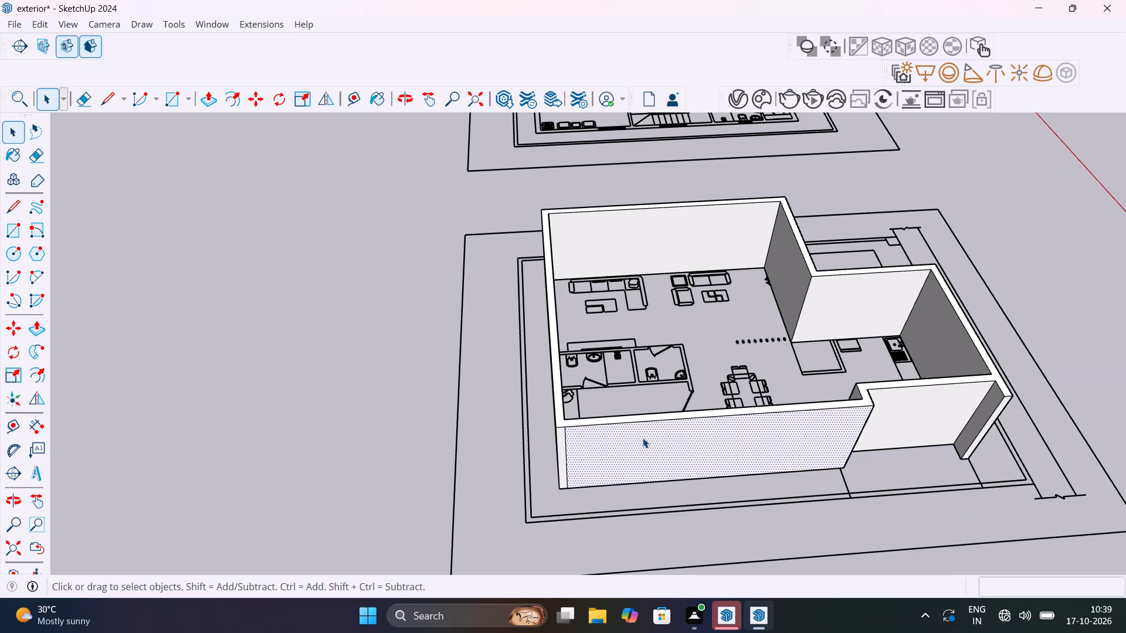
pyautogui.moveTo(693, 411); pyautogui.dragTo(432, 367, button='middle')
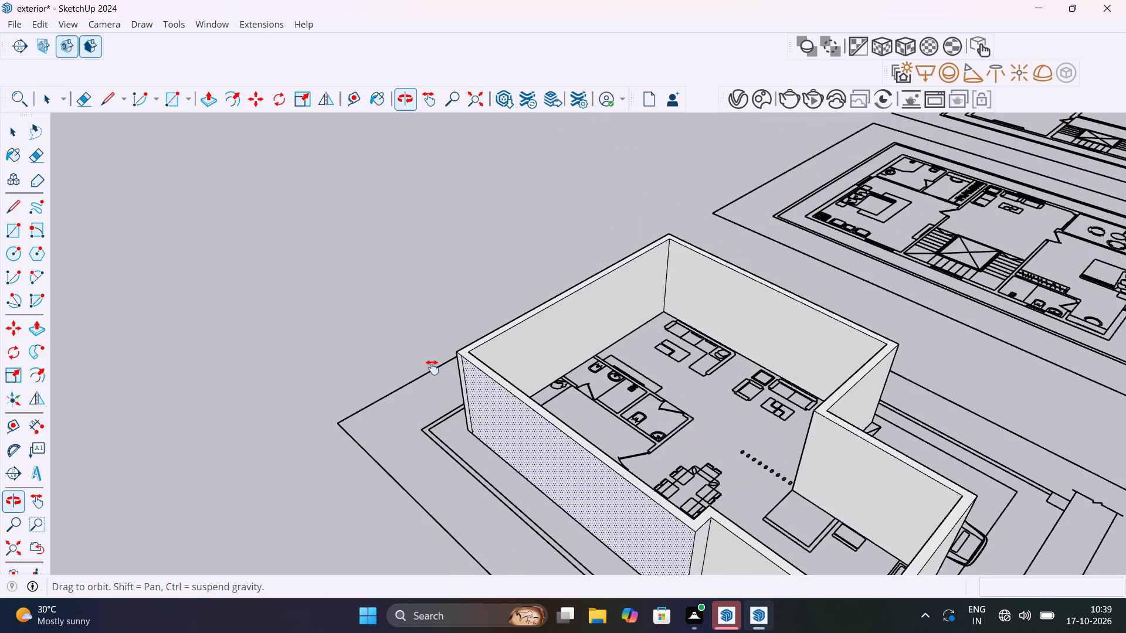
pyautogui.moveTo(432, 367); pyautogui.dragTo(774, 314, button='middle')
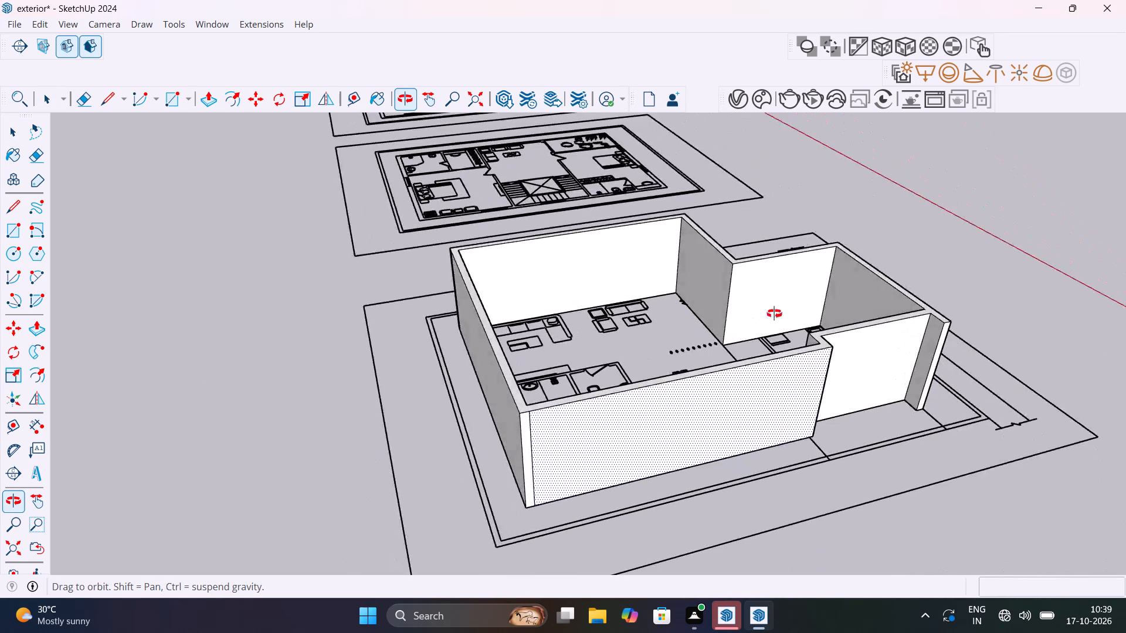
pyautogui.moveTo(774, 314); pyautogui.dragTo(629, 521, button='middle')
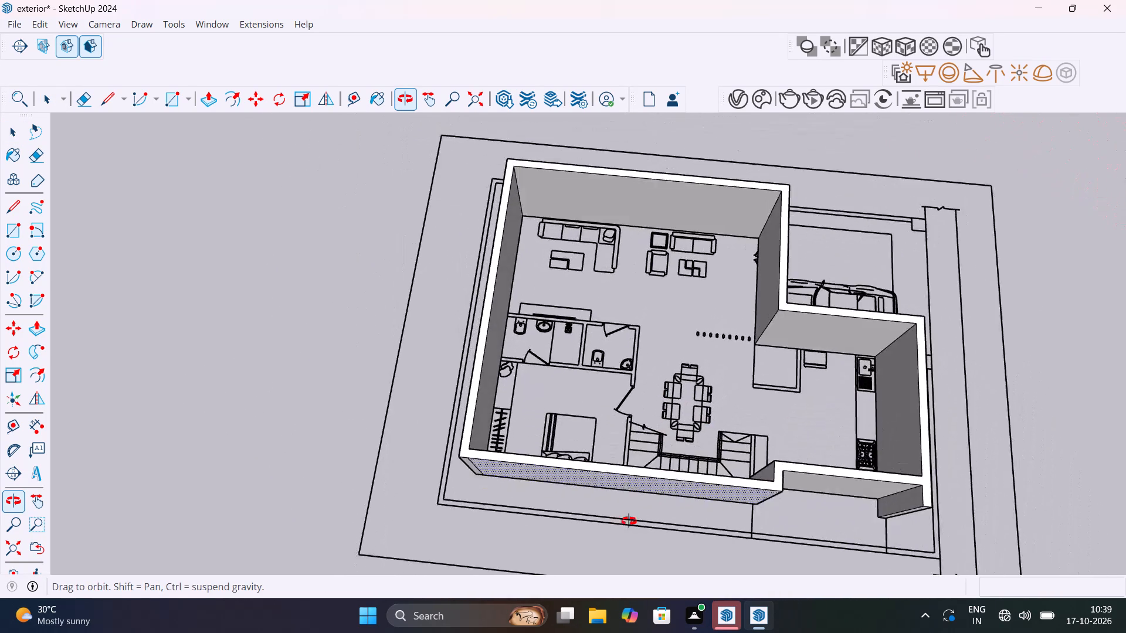
pyautogui.moveTo(629, 521); pyautogui.dragTo(637, 584, button='middle')
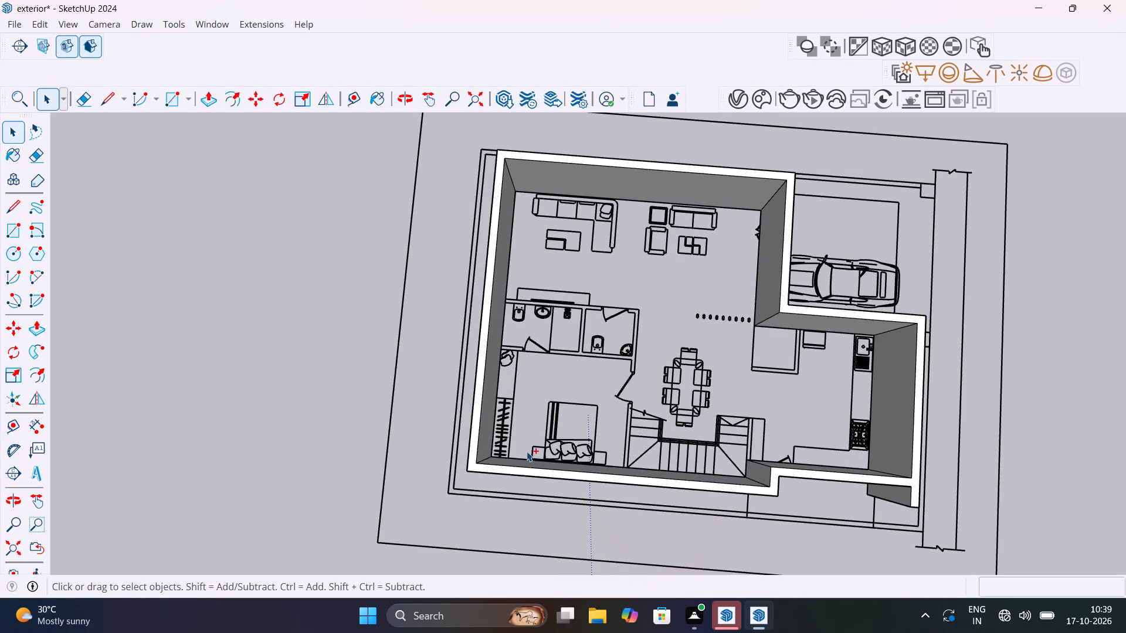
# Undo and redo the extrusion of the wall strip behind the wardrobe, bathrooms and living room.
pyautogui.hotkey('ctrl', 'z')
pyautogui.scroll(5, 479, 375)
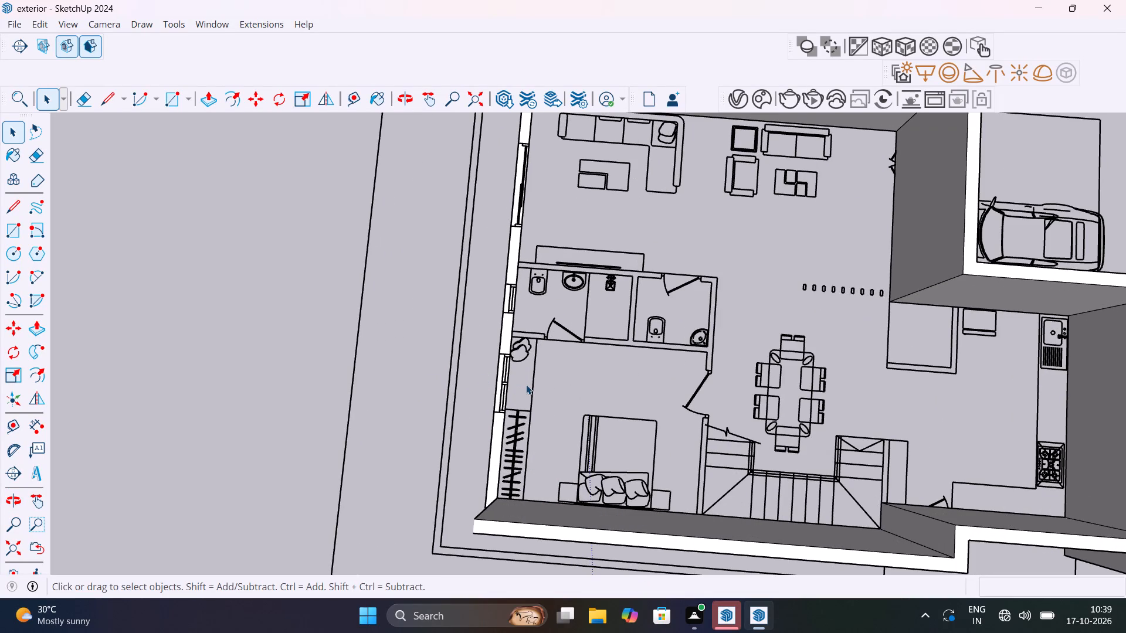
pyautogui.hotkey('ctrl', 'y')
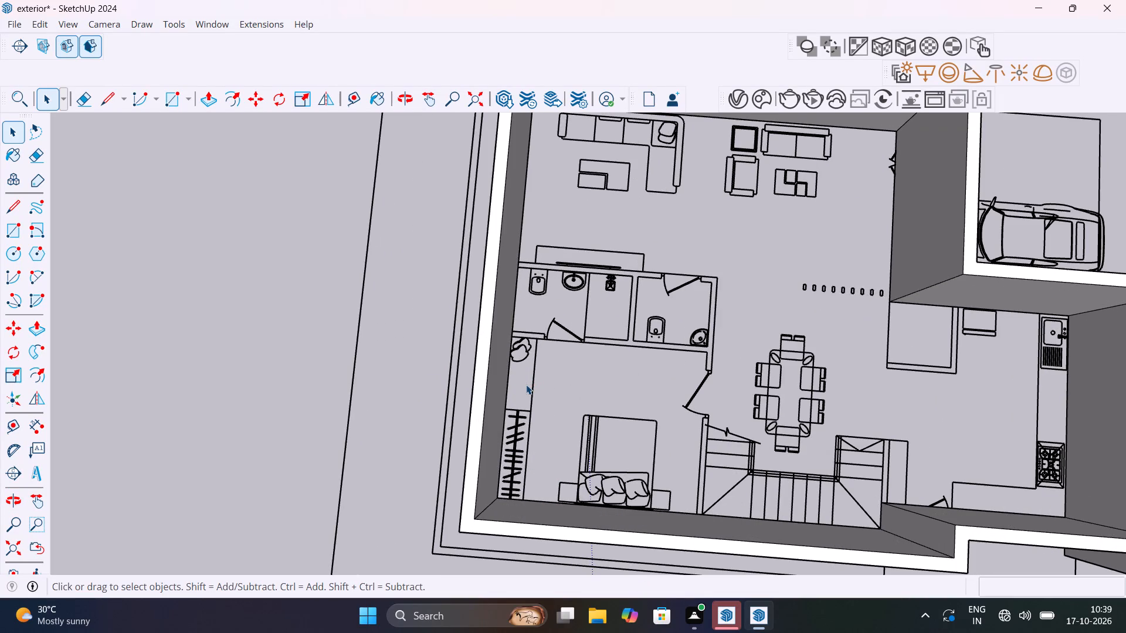
# Turn on the Back Edges display so the plan shows through the walls, and examine the kitchen end of the house.
pyautogui.press('k')
pyautogui.scroll(-7, 526, 384)
pyautogui.moveTo(555, 403); pyautogui.dragTo(849, 217, button='middle')
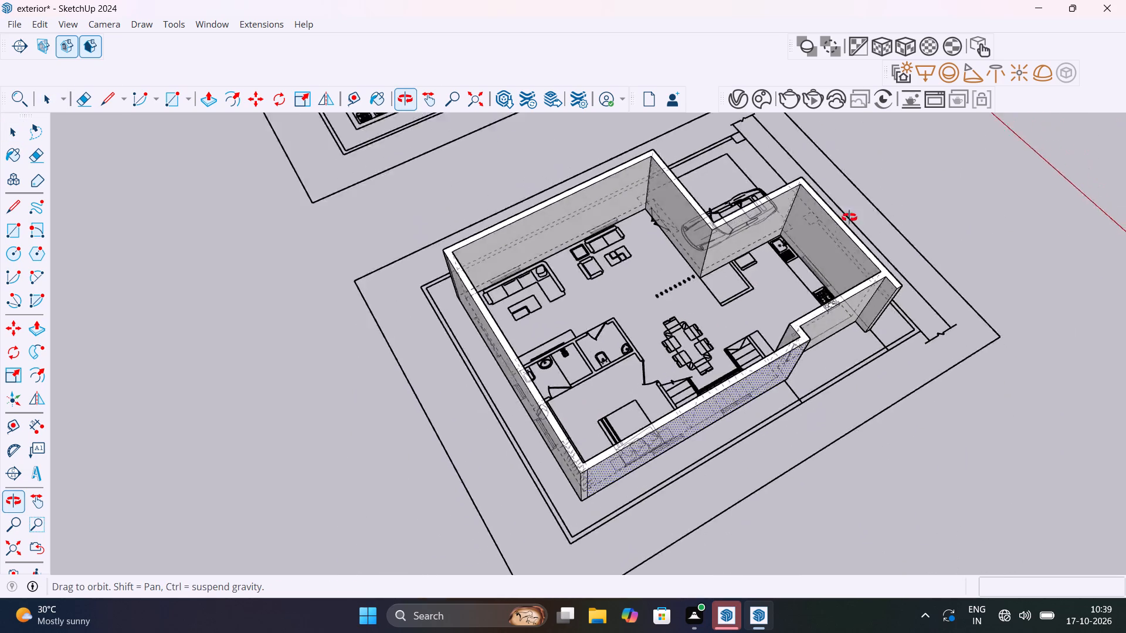
pyautogui.moveTo(849, 217); pyautogui.dragTo(638, 198, button='middle')
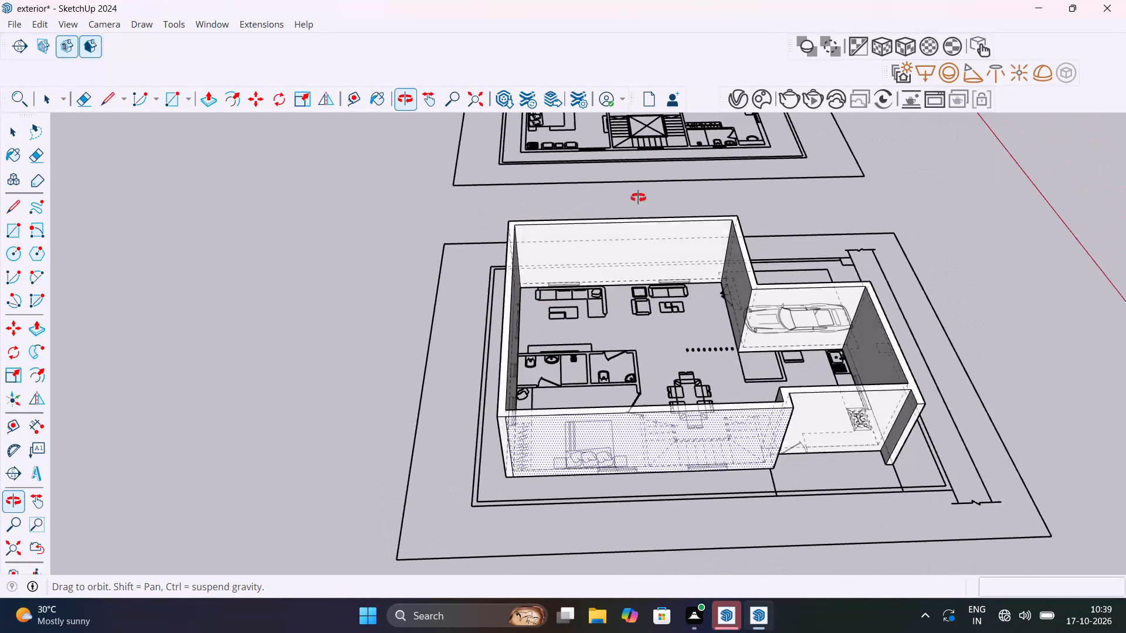
pyautogui.moveTo(638, 198); pyautogui.dragTo(652, 171, button='middle')
pyautogui.scroll(8, 784, 432)
pyautogui.moveTo(785, 443); pyautogui.dragTo(518, 372, button='middle')
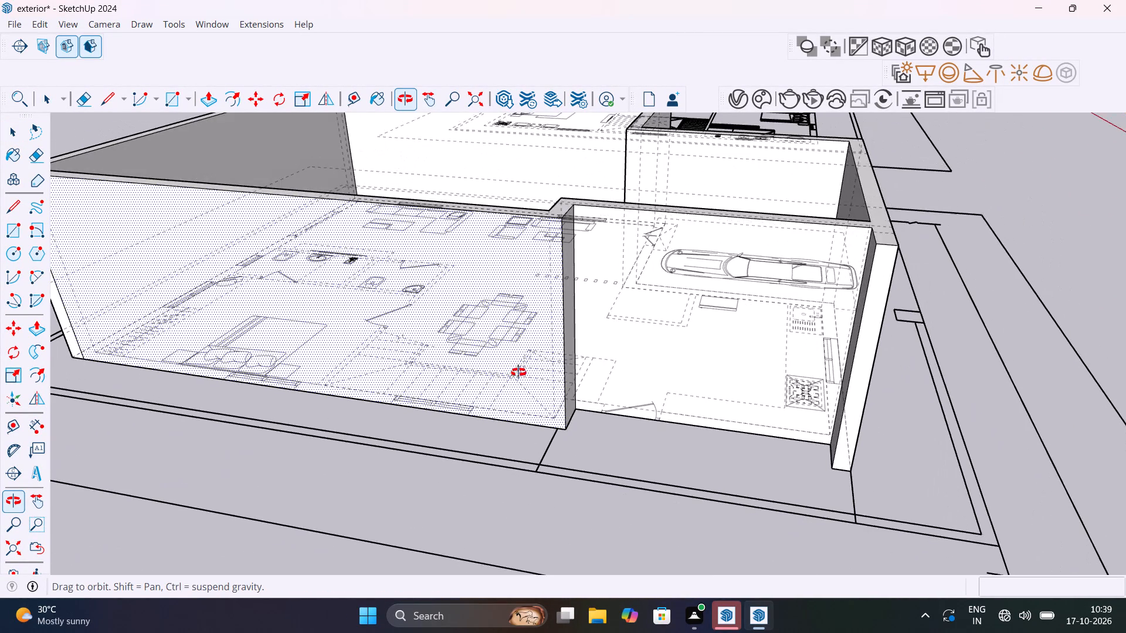
pyautogui.moveTo(518, 372); pyautogui.dragTo(313, 372, button='middle')
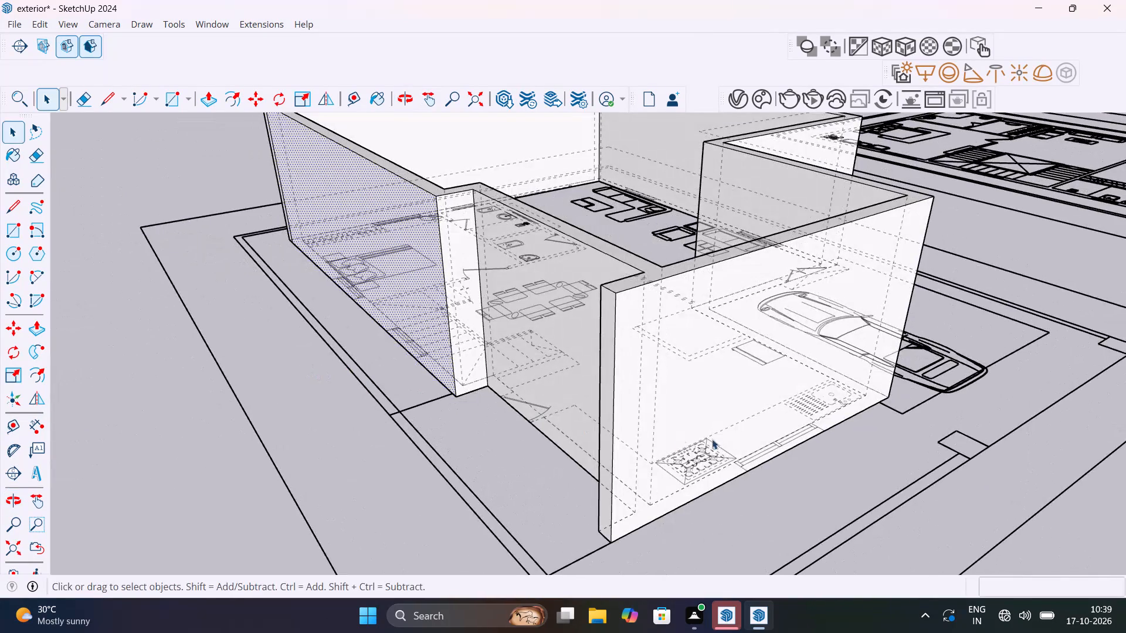
# Place two vertical guides on the kitchen's outer wall at the ends of the plan's window, 5' apart.
pyautogui.moveTo(712, 438); pyautogui.dragTo(408, 437, button='middle')
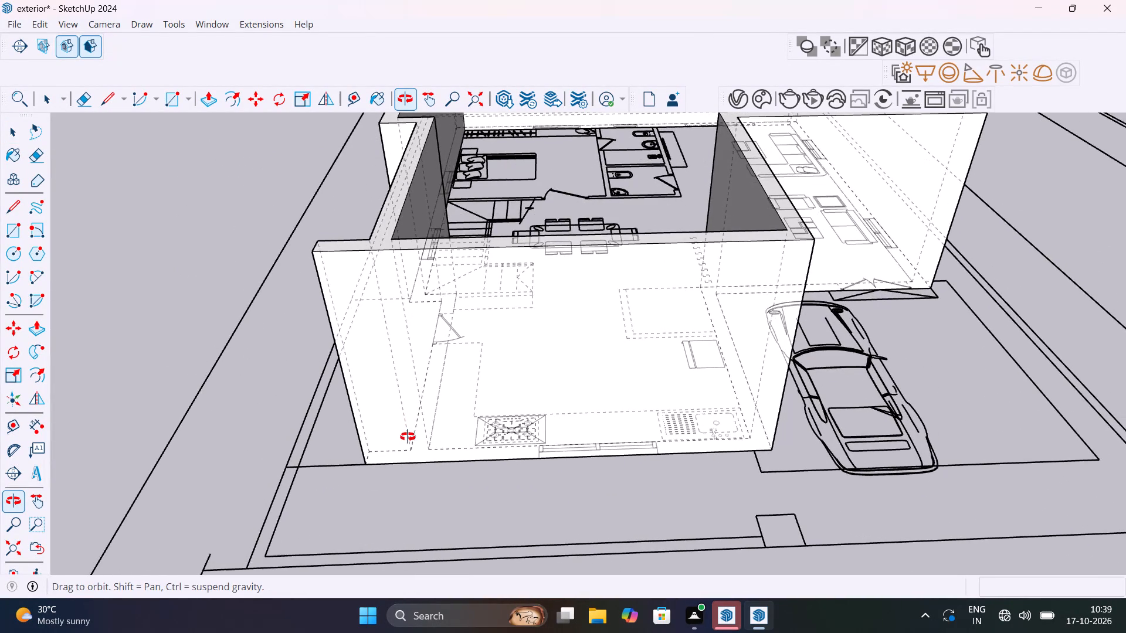
pyautogui.moveTo(408, 437); pyautogui.dragTo(415, 395, button='middle')
pyautogui.press('t')
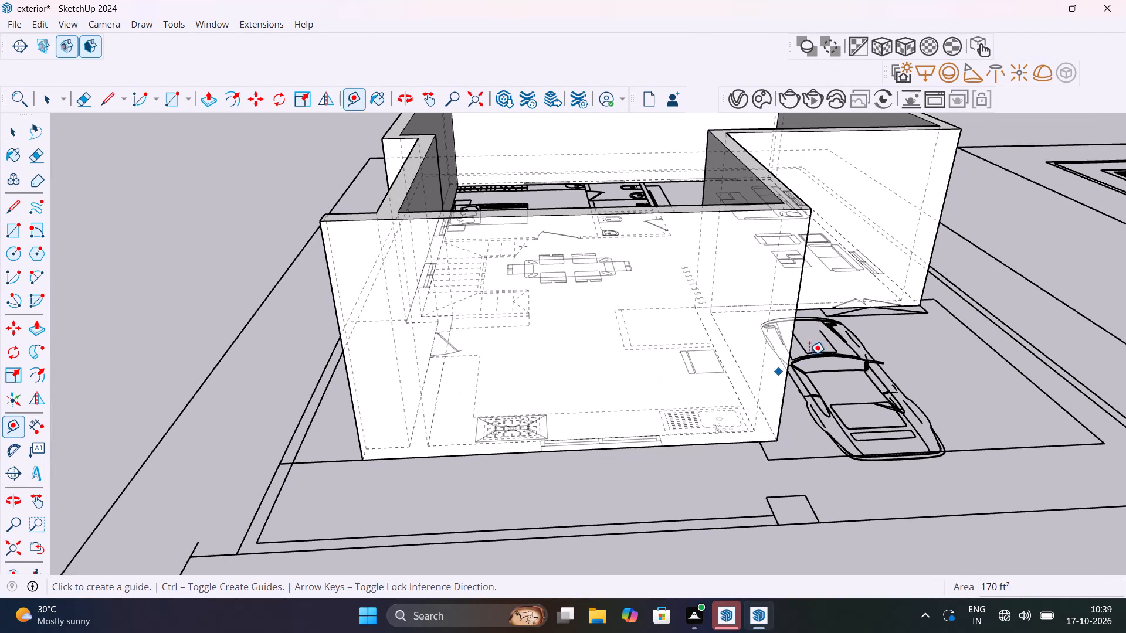
pyautogui.click(790, 334)
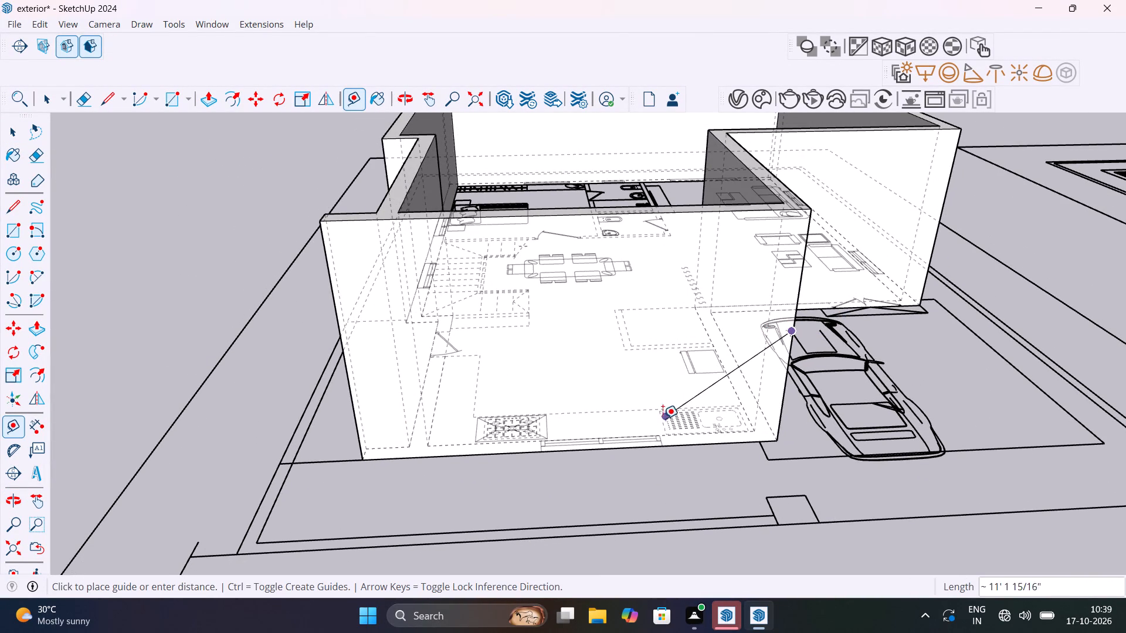
pyautogui.press('Escape')
pyautogui.click(795, 330)
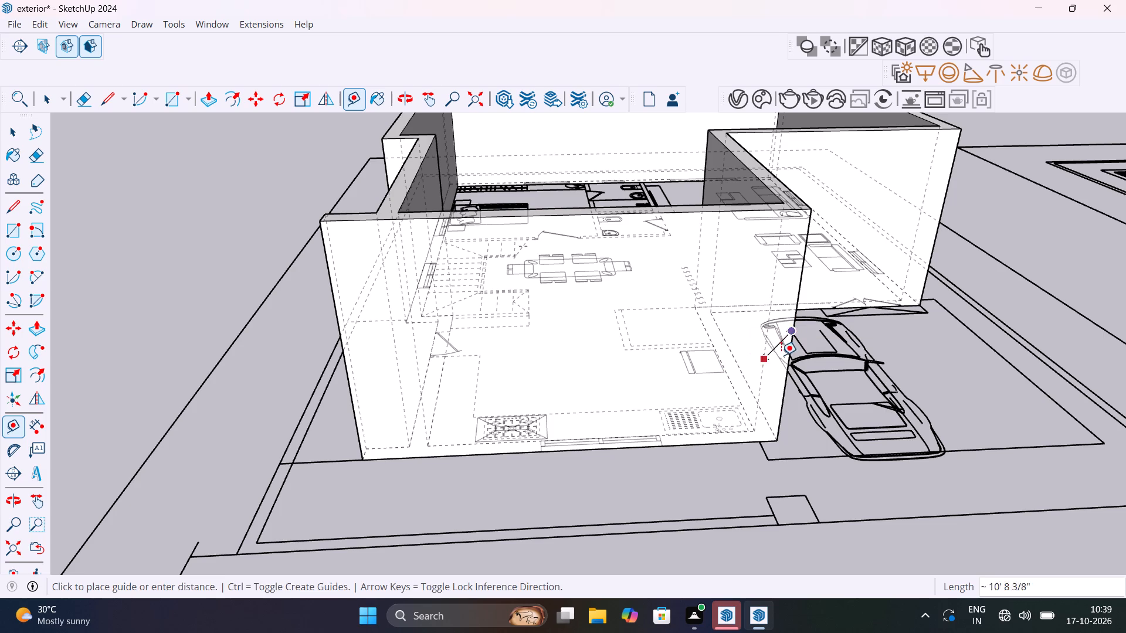
pyautogui.press('Escape')
pyautogui.click(783, 378)
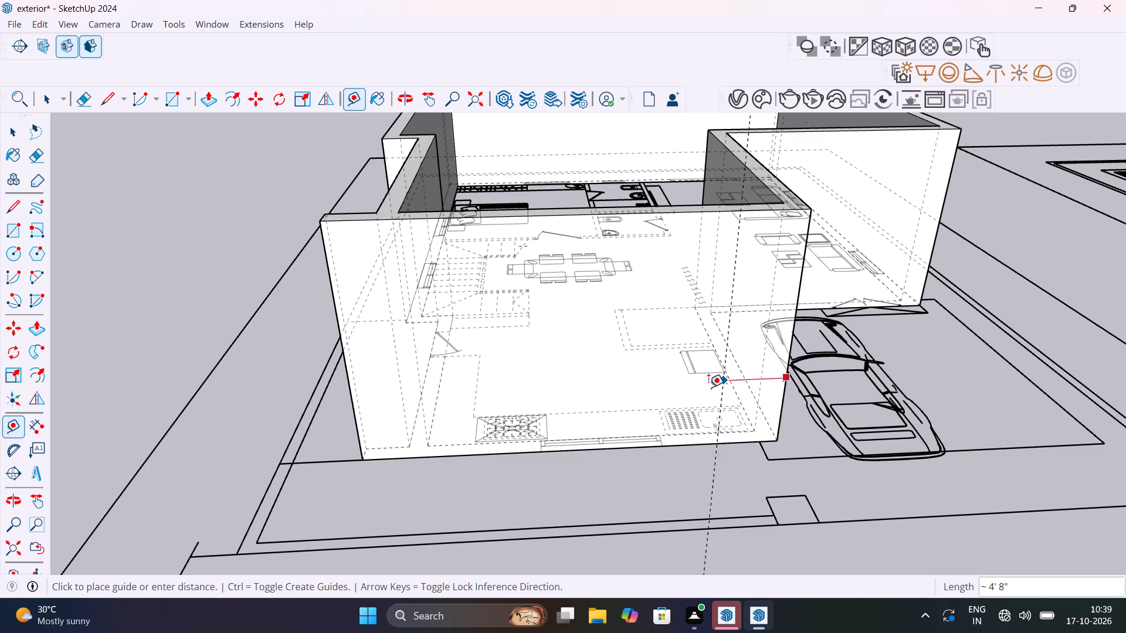
pyautogui.scroll(2, 663, 446)
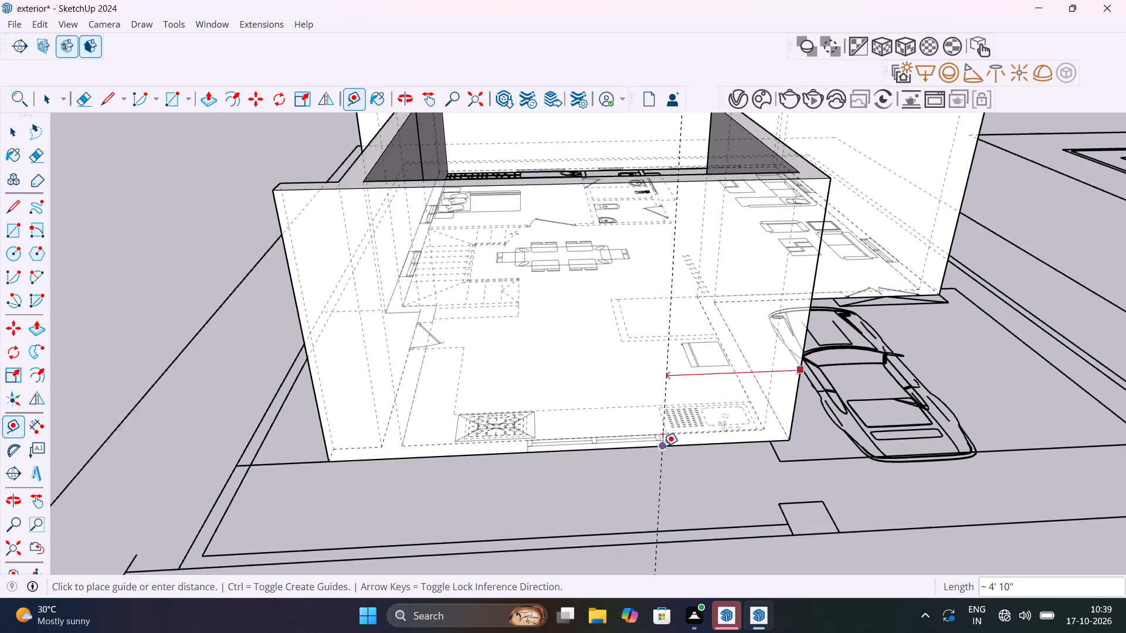
pyautogui.scroll(8, 663, 446)
pyautogui.click(662, 445)
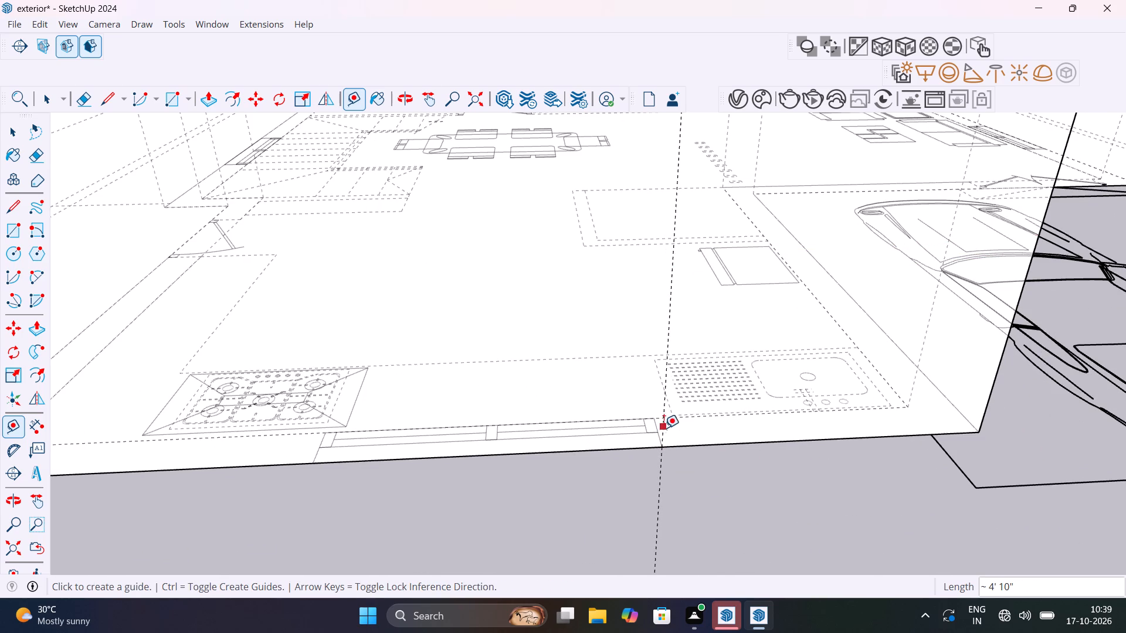
pyautogui.click(660, 458)
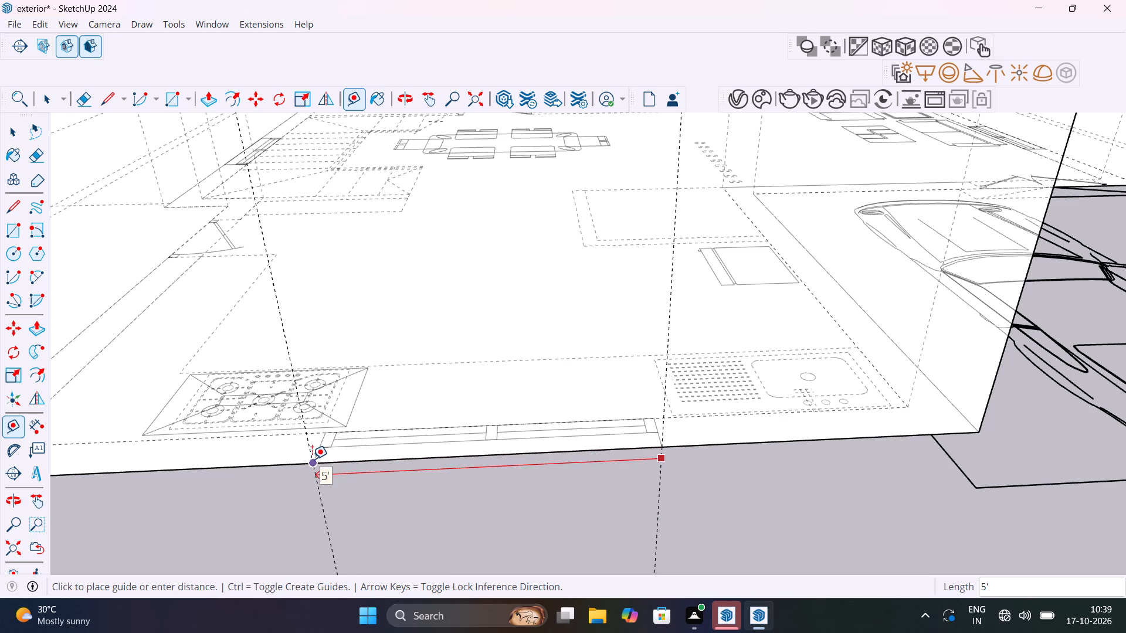
pyautogui.click(312, 459)
# Add a horizontal guide 3' above the kitchen wall's base and another 4' above that guide for the window's sill and head.
pyautogui.moveTo(393, 479); pyautogui.dragTo(425, 435, button='middle')
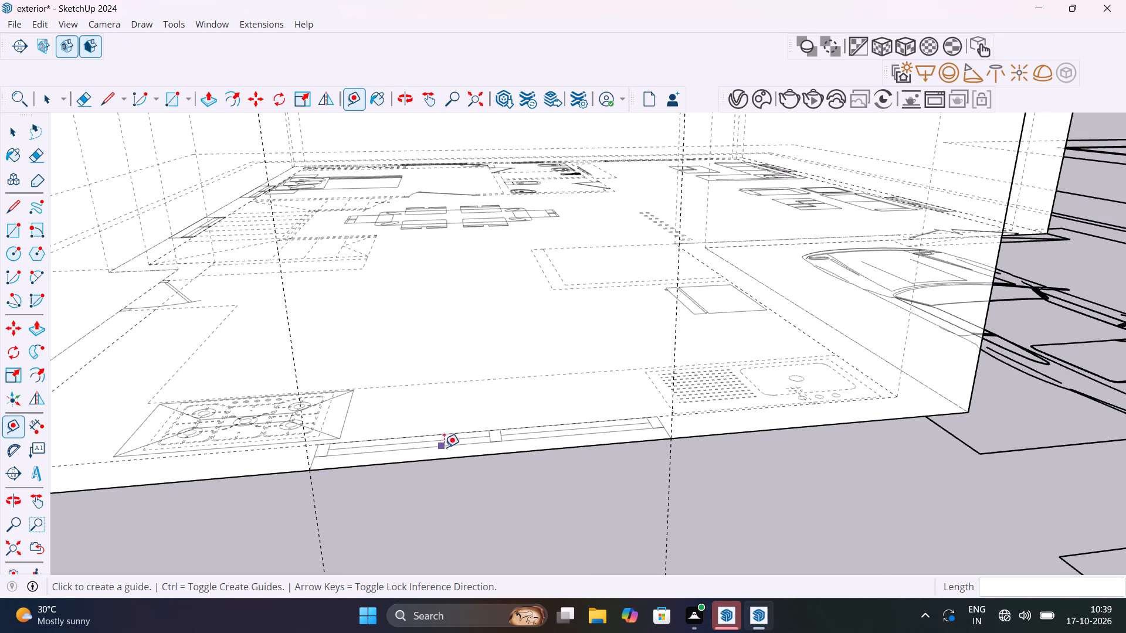
pyautogui.click(455, 454)
pyautogui.scroll(-4, 470, 370)
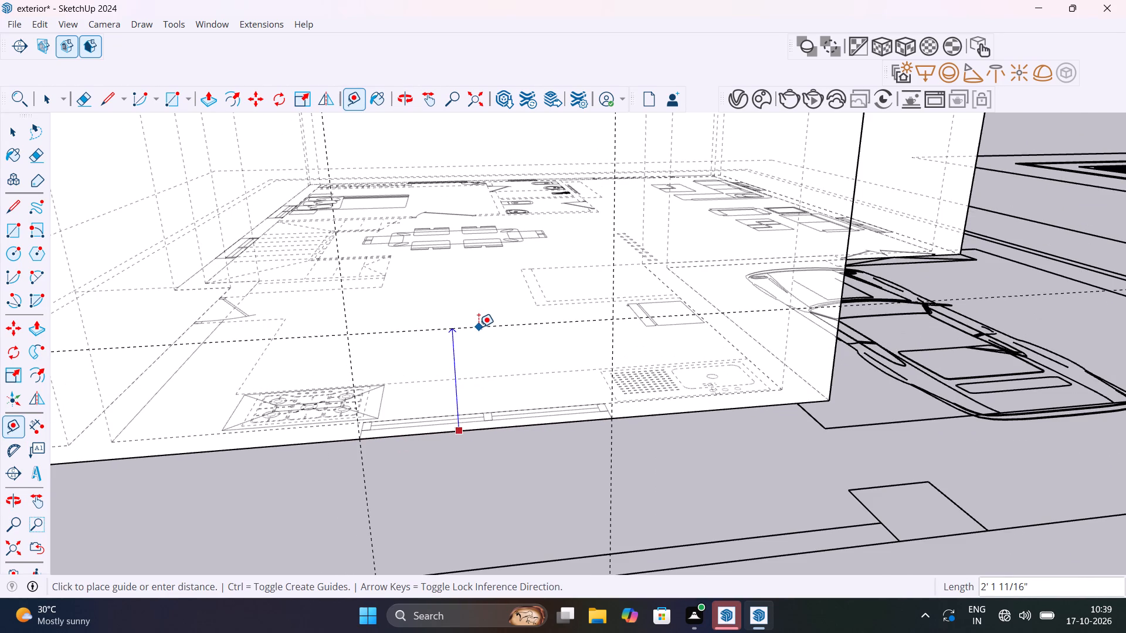
pyautogui.write("3'")
pyautogui.press('Return')
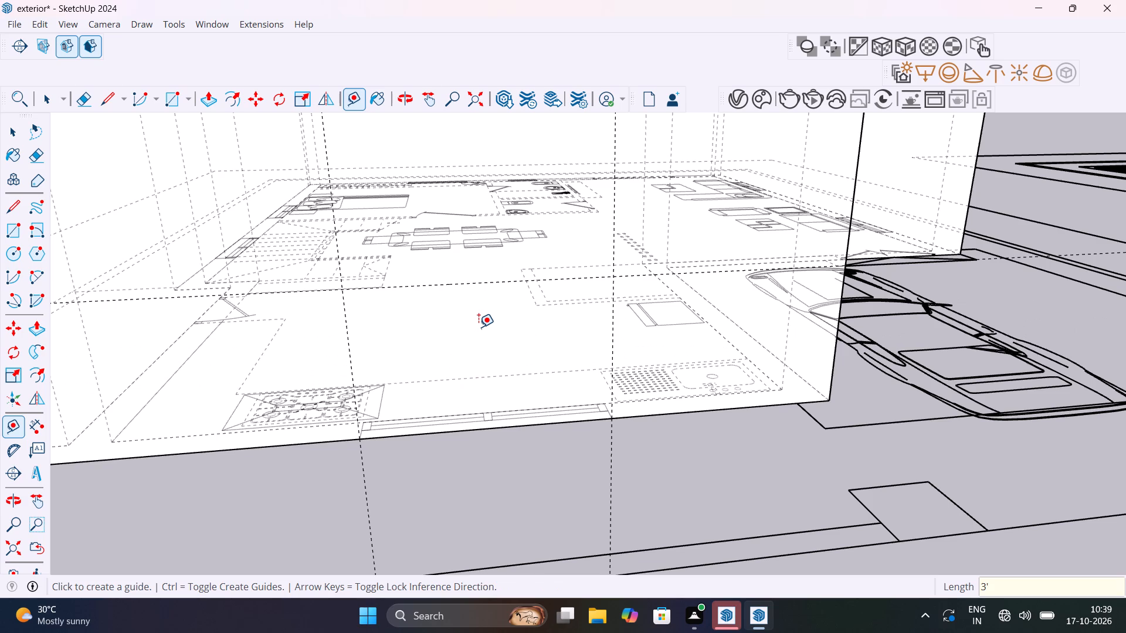
pyautogui.scroll(-11, 479, 327)
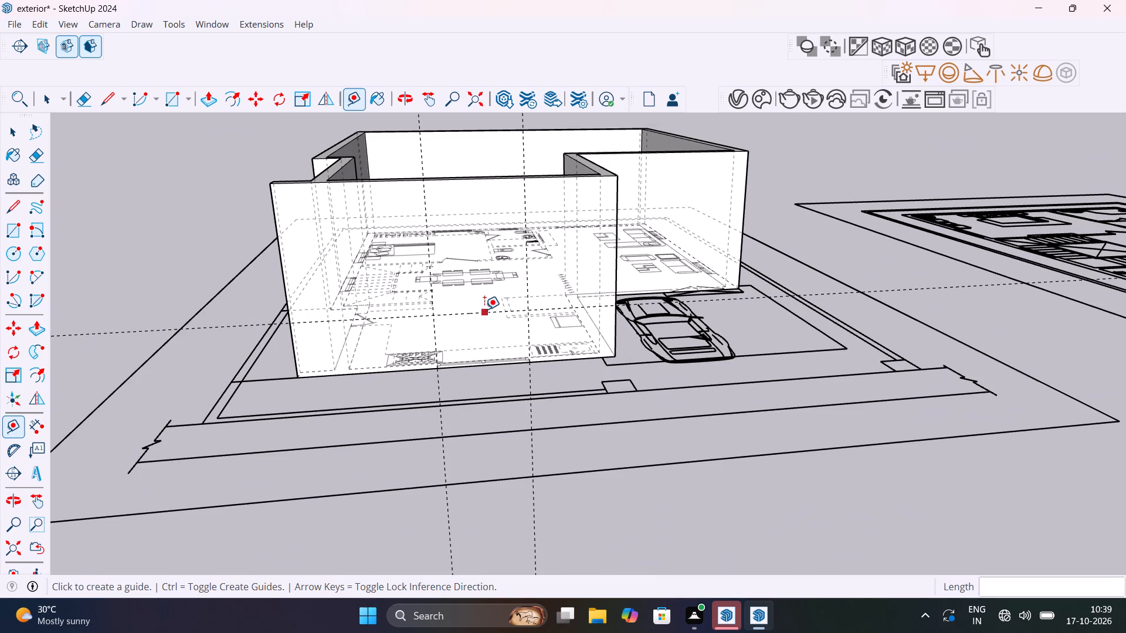
pyautogui.click(484, 309)
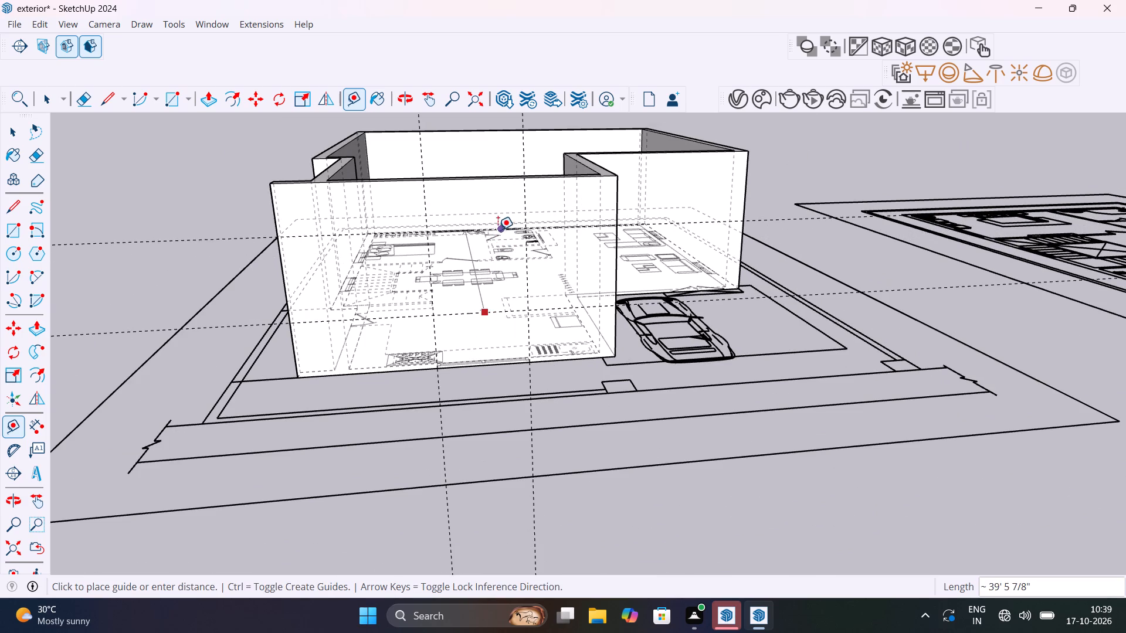
pyautogui.scroll(4, 491, 288)
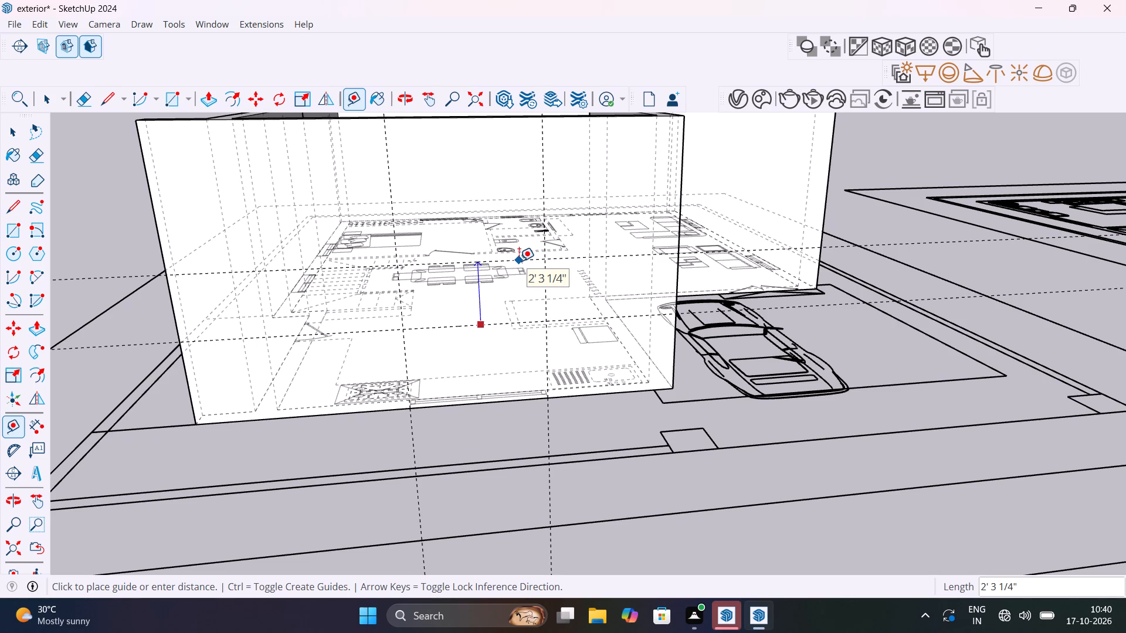
pyautogui.write("4'")
pyautogui.press('Return')
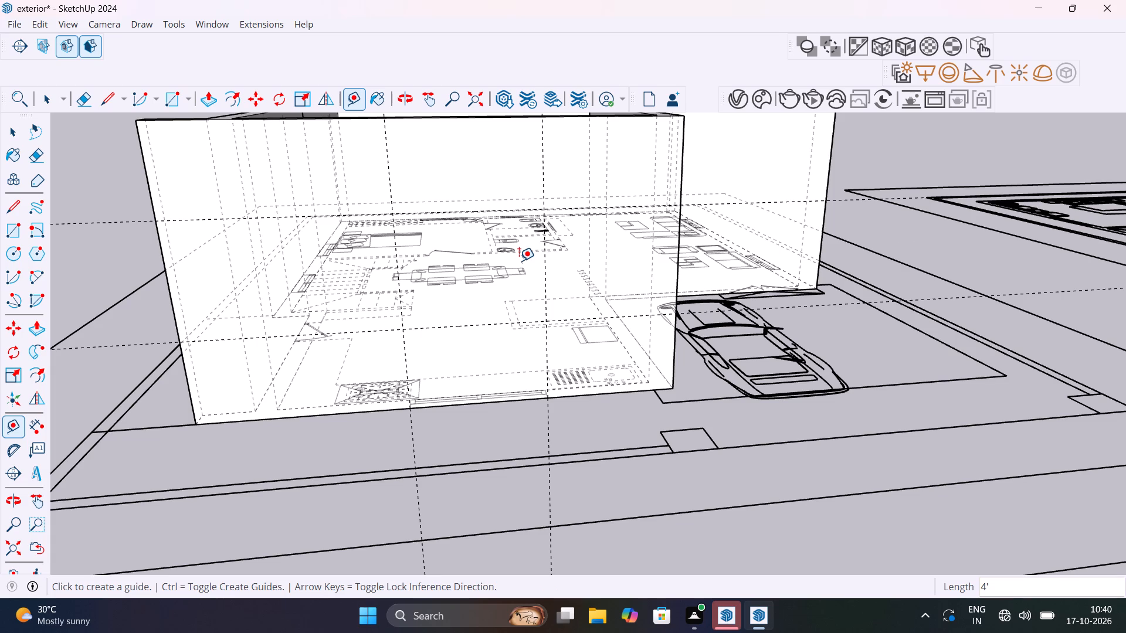
# Draw a 5' by 4' window rectangle on the kitchen wall between the guide intersections.
pyautogui.press('space')
pyautogui.press('r')
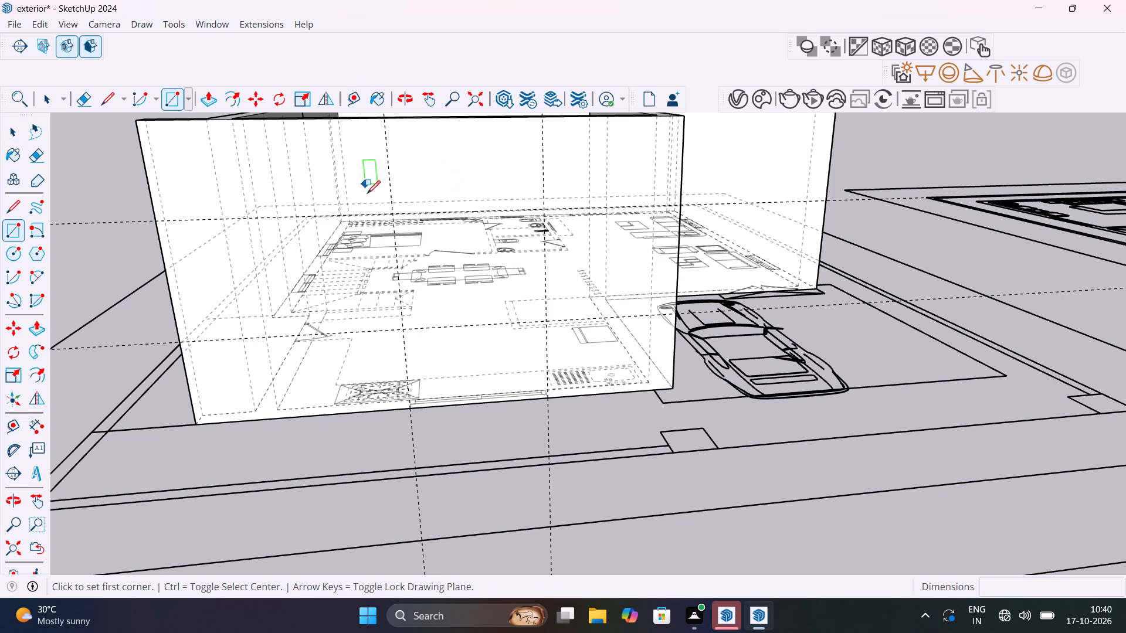
pyautogui.click(394, 213)
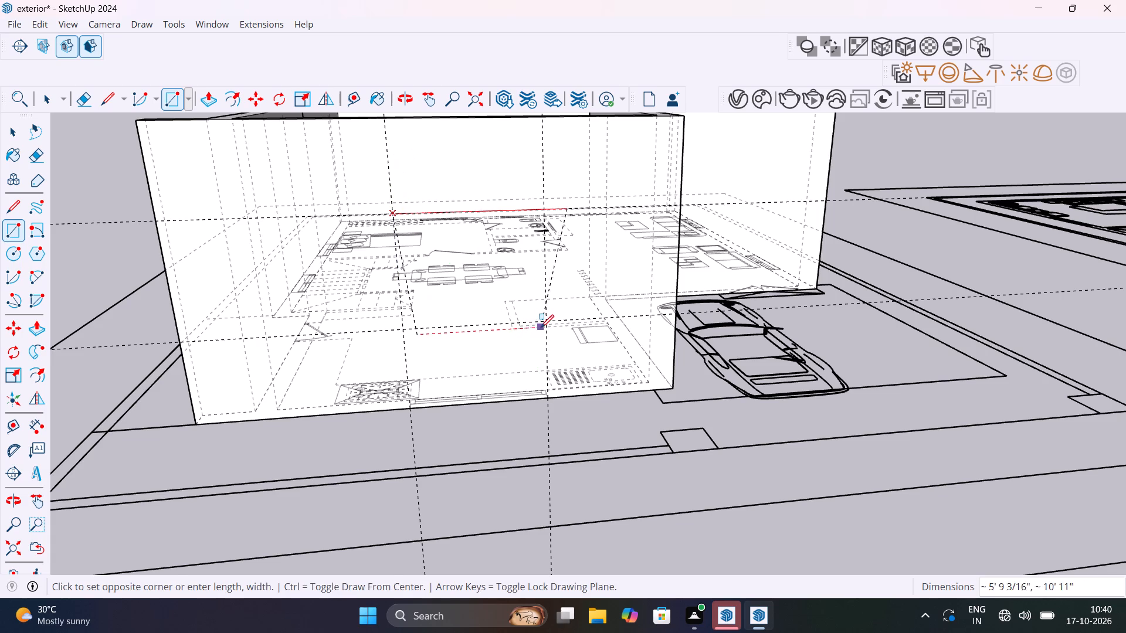
pyautogui.click(543, 321)
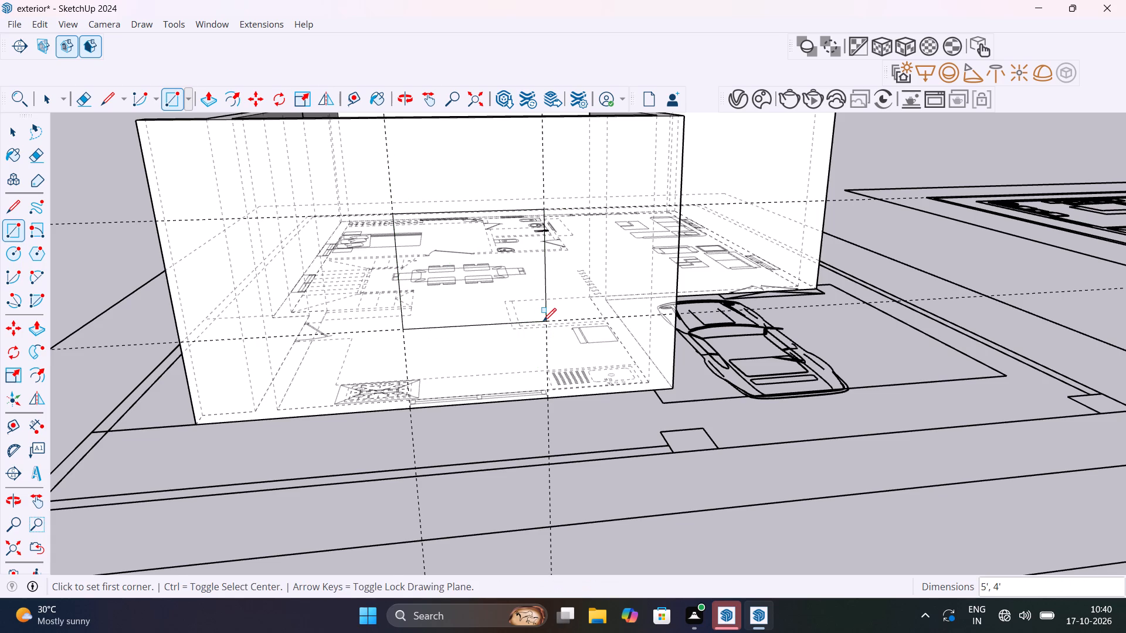
# Hide the back edges and push the window rectangle 9" through the kitchen wall to cut the opening.
pyautogui.press('p')
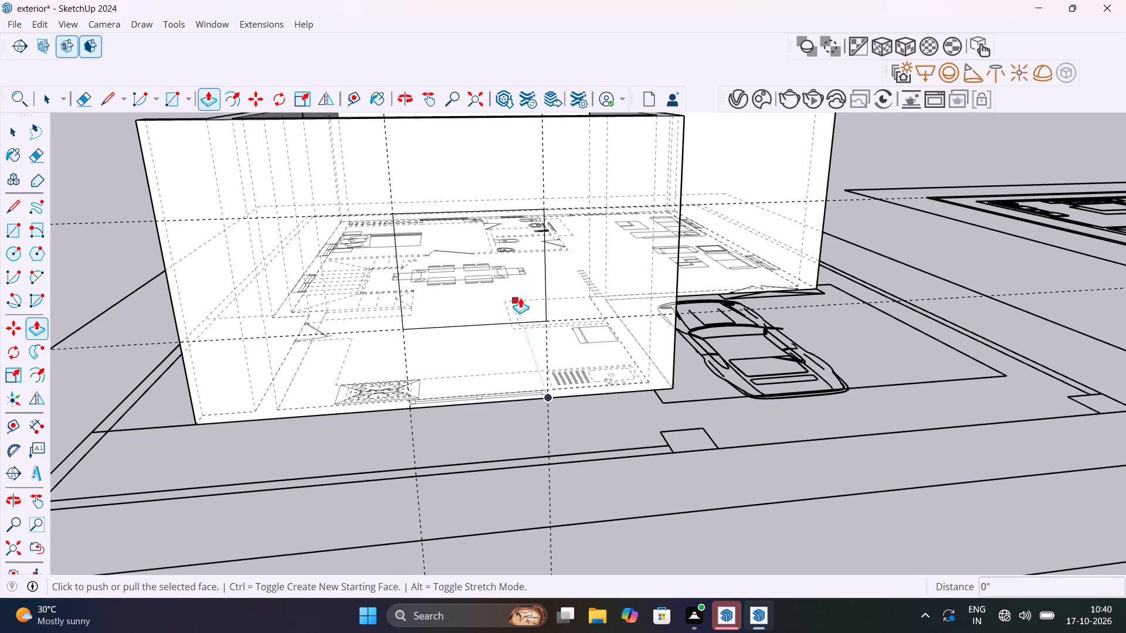
pyautogui.click(484, 278)
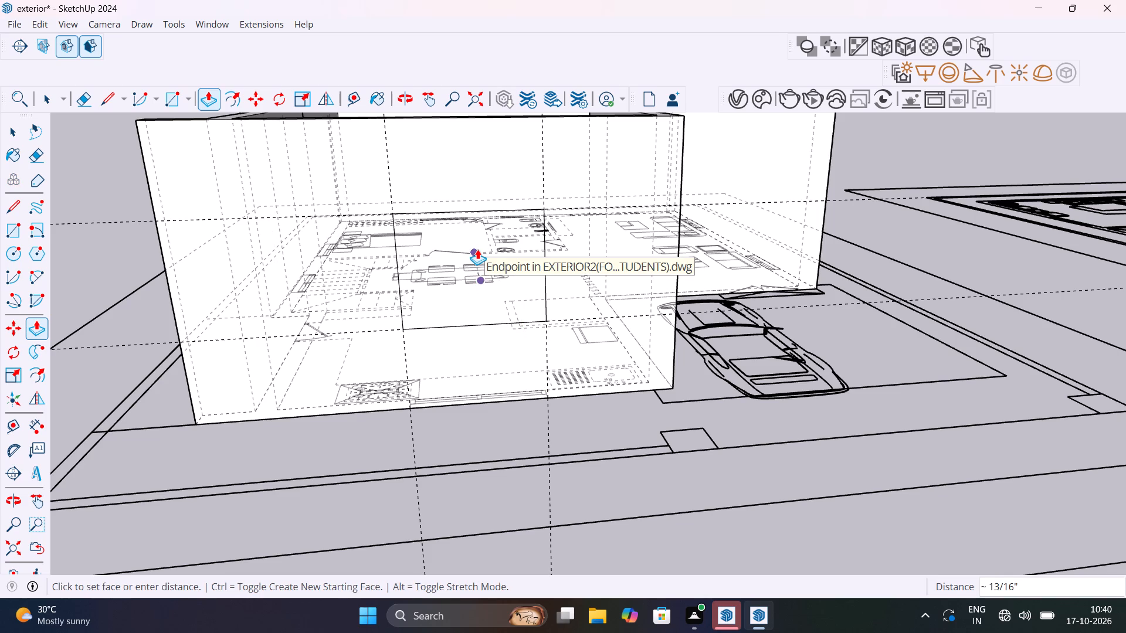
pyautogui.press('Escape')
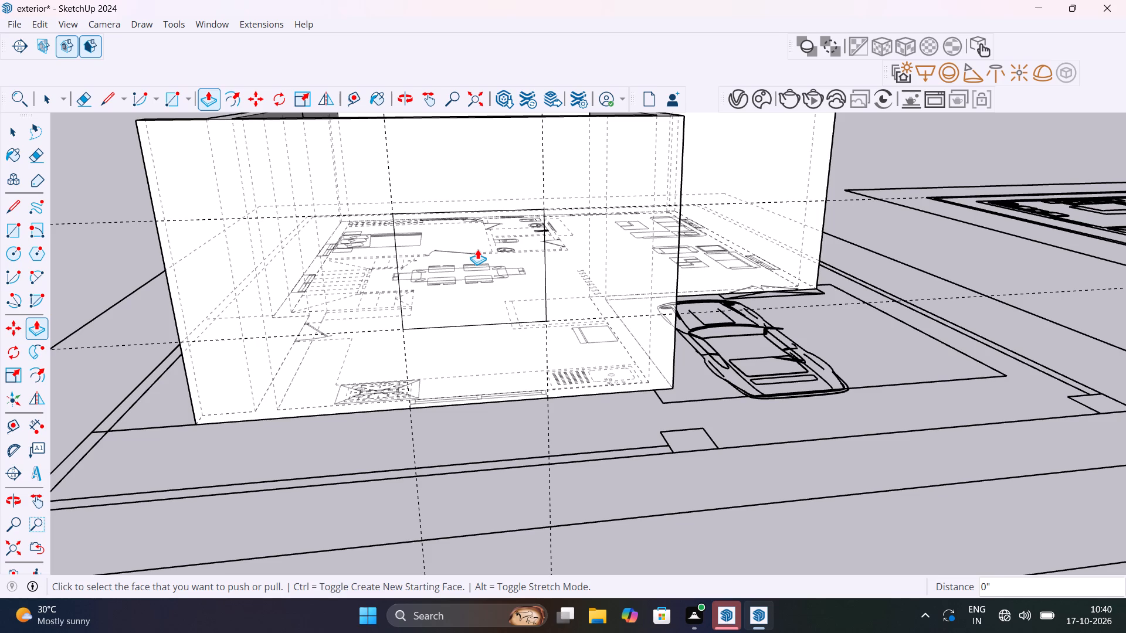
pyautogui.press('k')
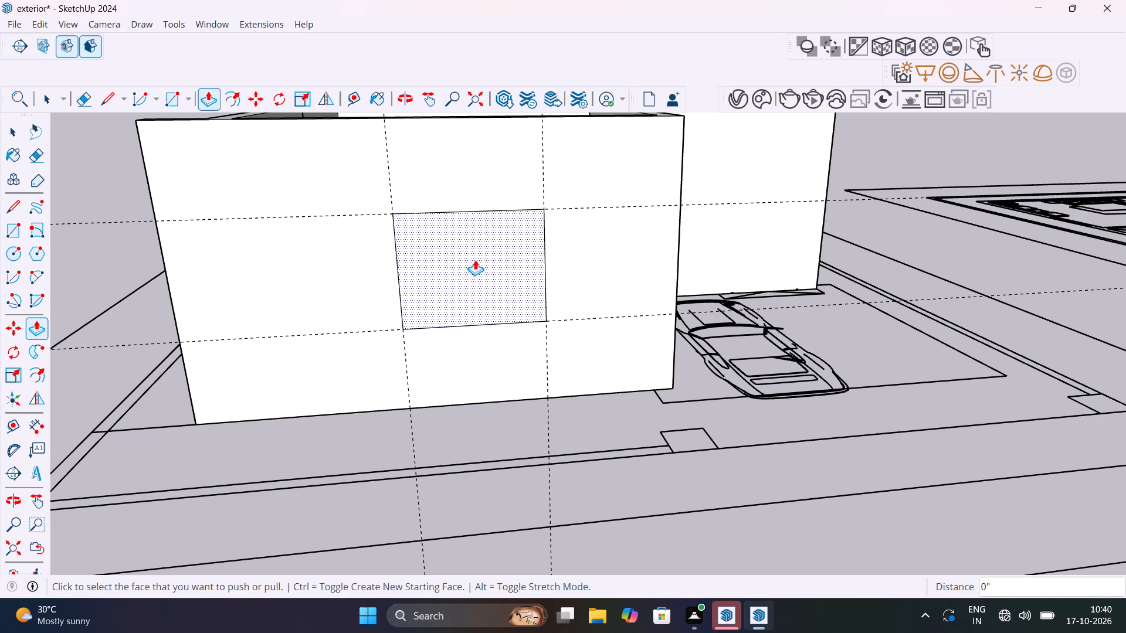
pyautogui.click(475, 260)
pyautogui.click(467, 242)
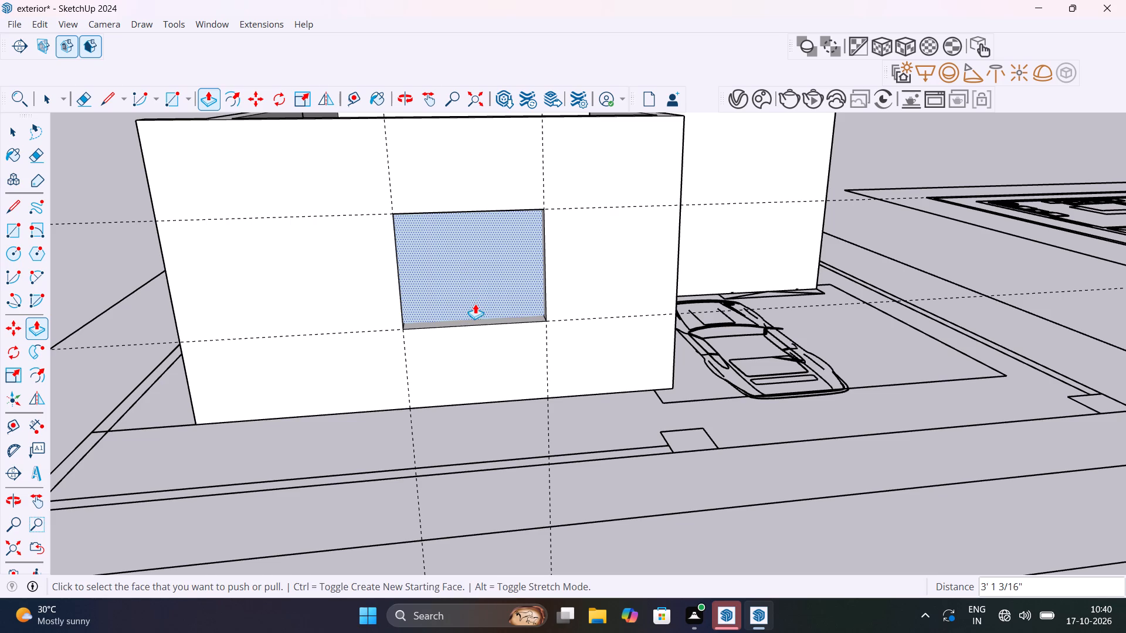
pyautogui.hotkey('ctrl', 'z')
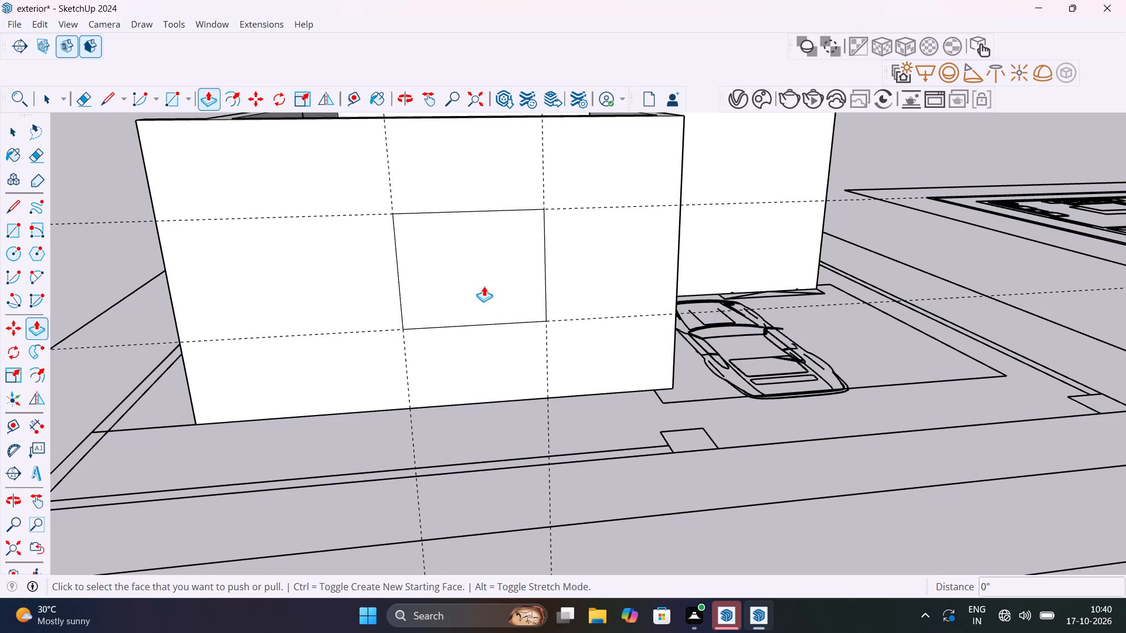
pyautogui.moveTo(511, 273); pyautogui.dragTo(472, 249)
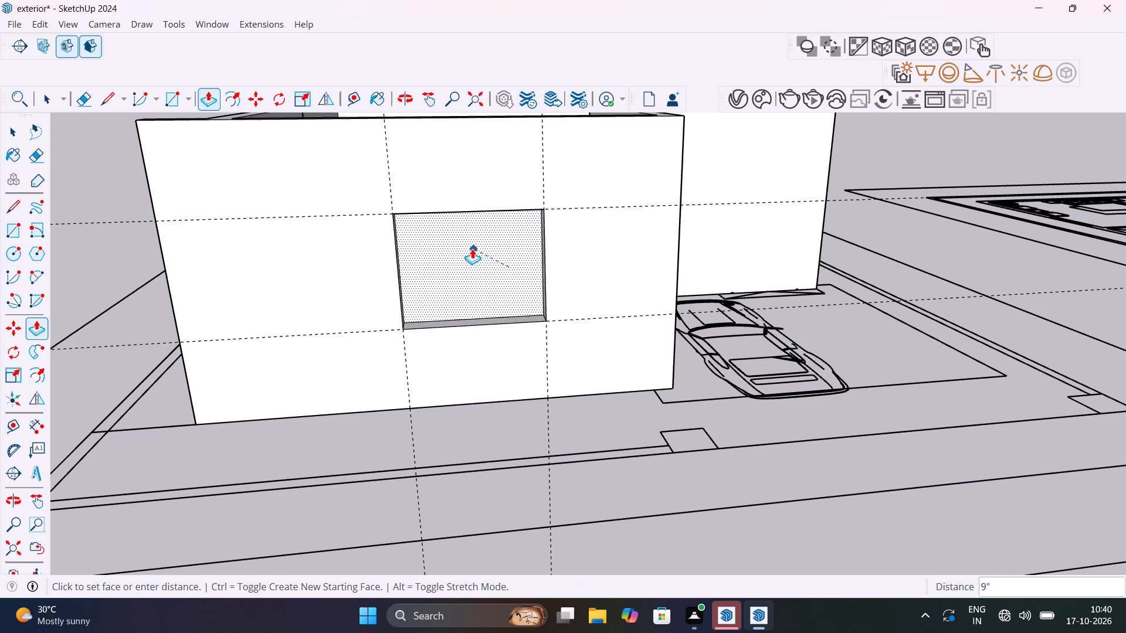
pyautogui.moveTo(472, 249); pyautogui.dragTo(466, 246)
pyautogui.scroll(-6, 502, 318)
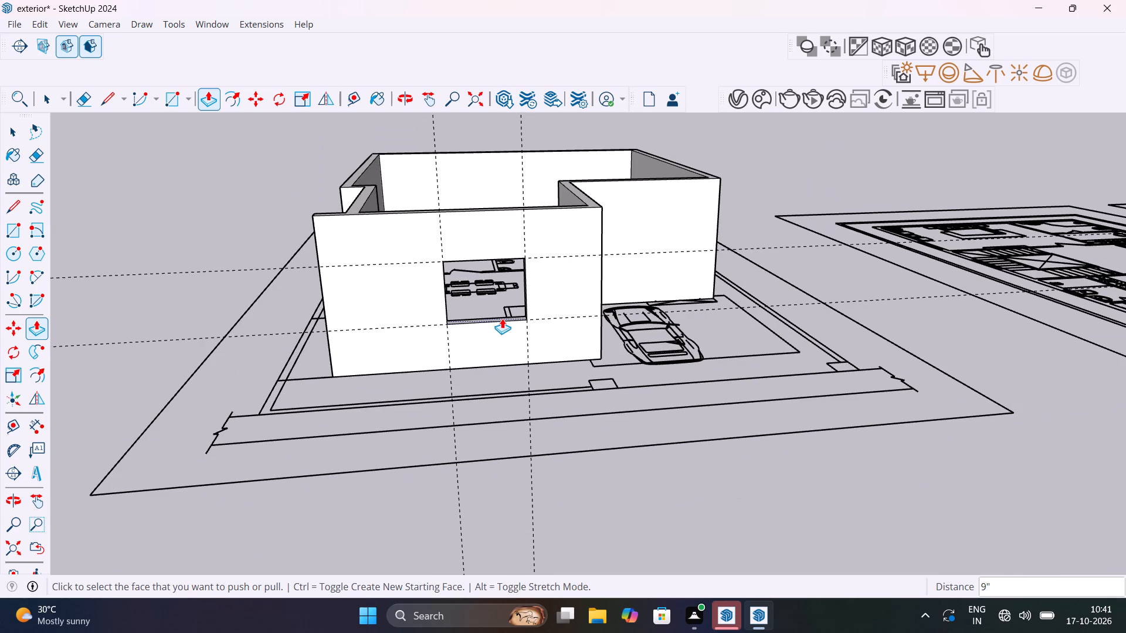
pyautogui.press('space')
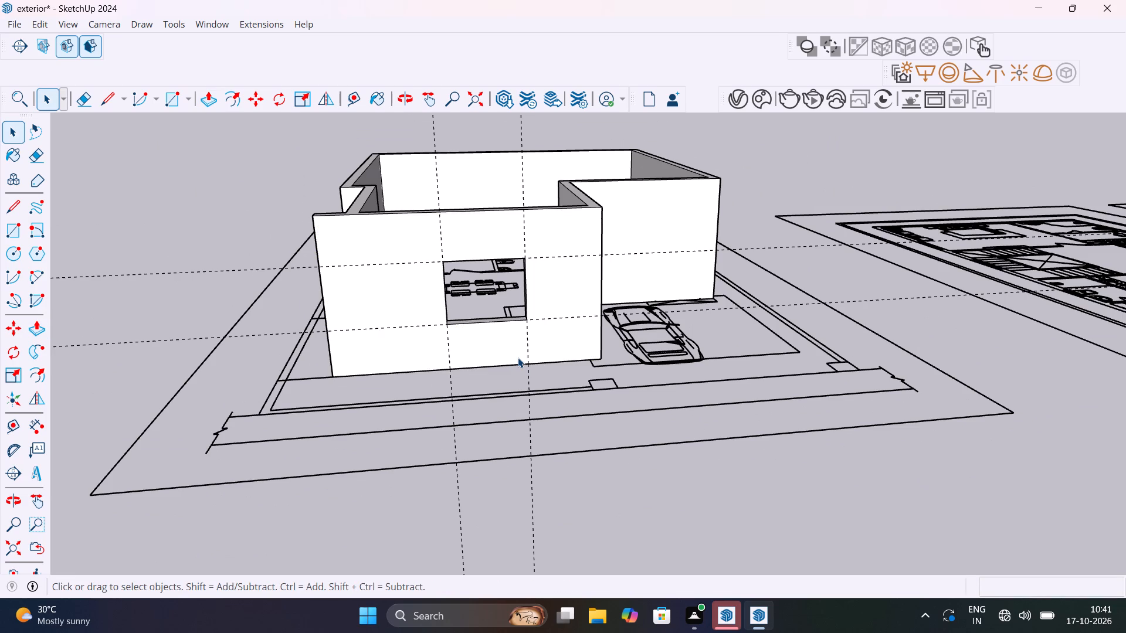
# Turn the Back Edges display back on so the plan shows through the walls.
pyautogui.scroll(5, 522, 285)
pyautogui.middleClick(559, 335)
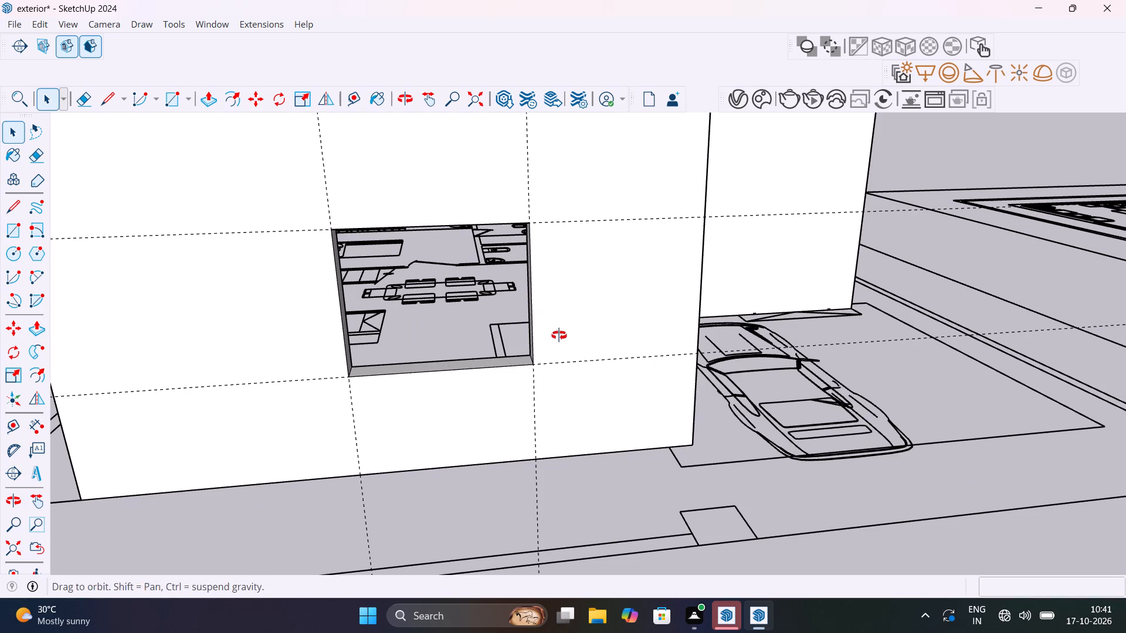
pyautogui.press('k')
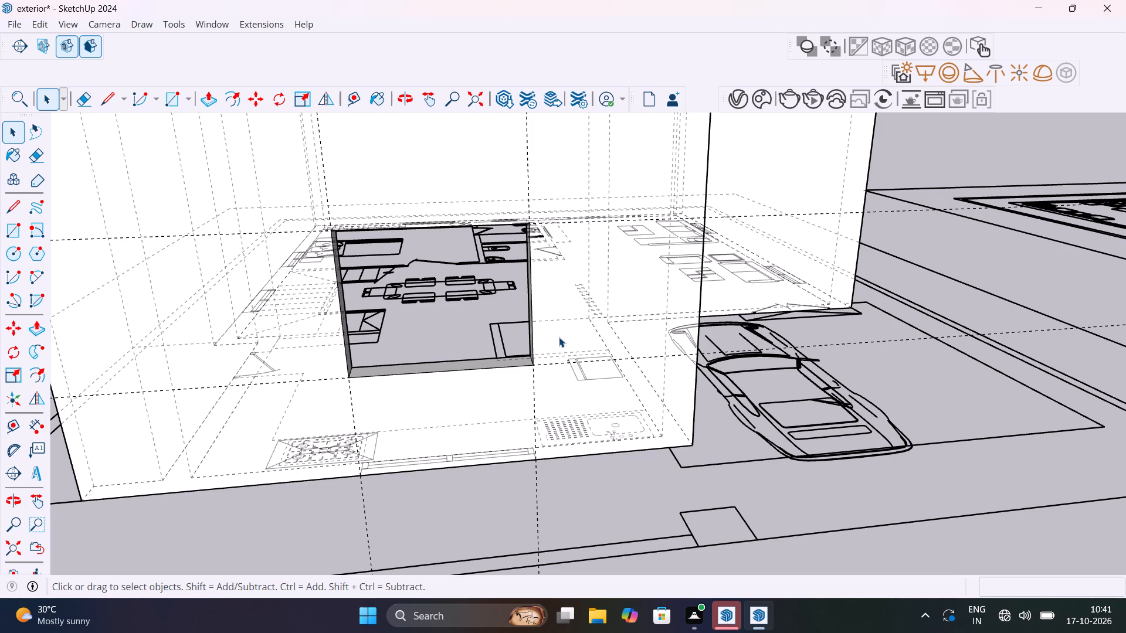
# Add two vertical guides on the living room's exterior wall at the plan window's edges, the first 4' 9" from the corner beside the entrance.
pyautogui.scroll(-9, 682, 300)
pyautogui.moveTo(735, 300); pyautogui.dragTo(344, 364, button='middle')
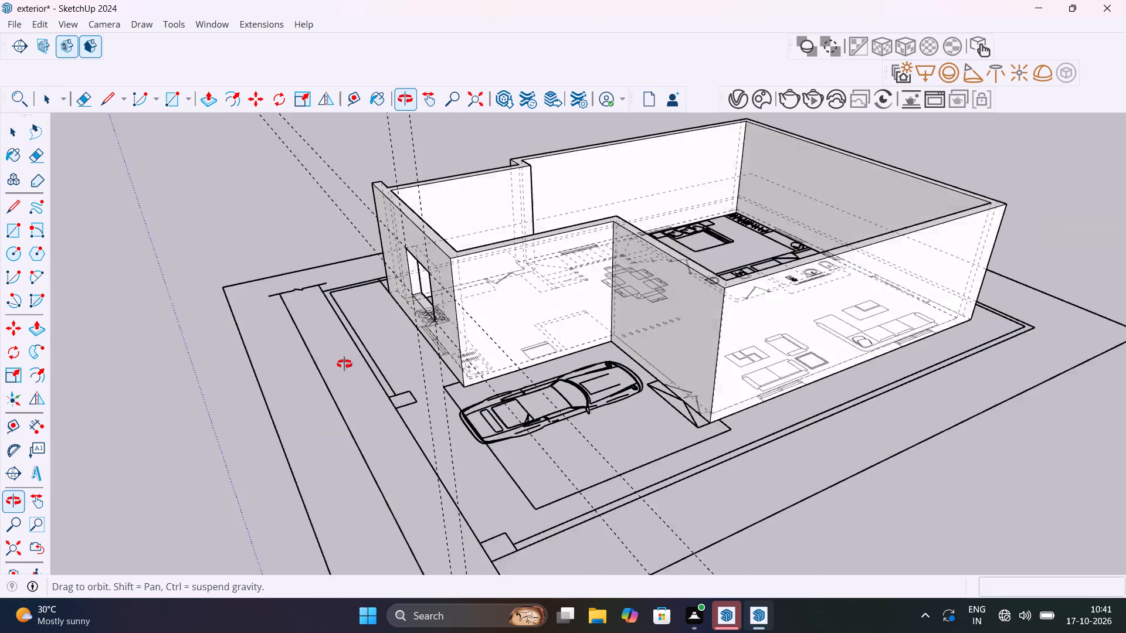
pyautogui.moveTo(344, 364); pyautogui.dragTo(211, 365, button='middle')
pyautogui.scroll(10, 447, 356)
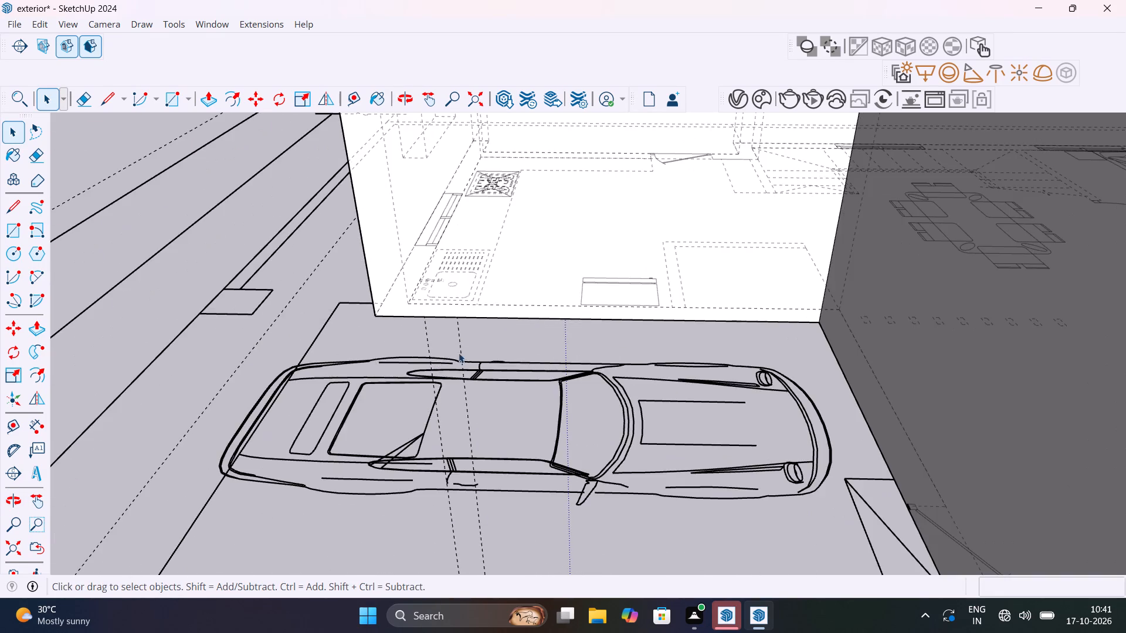
pyautogui.moveTo(474, 348); pyautogui.dragTo(592, 390, button='middle')
pyautogui.scroll(-11, 592, 394)
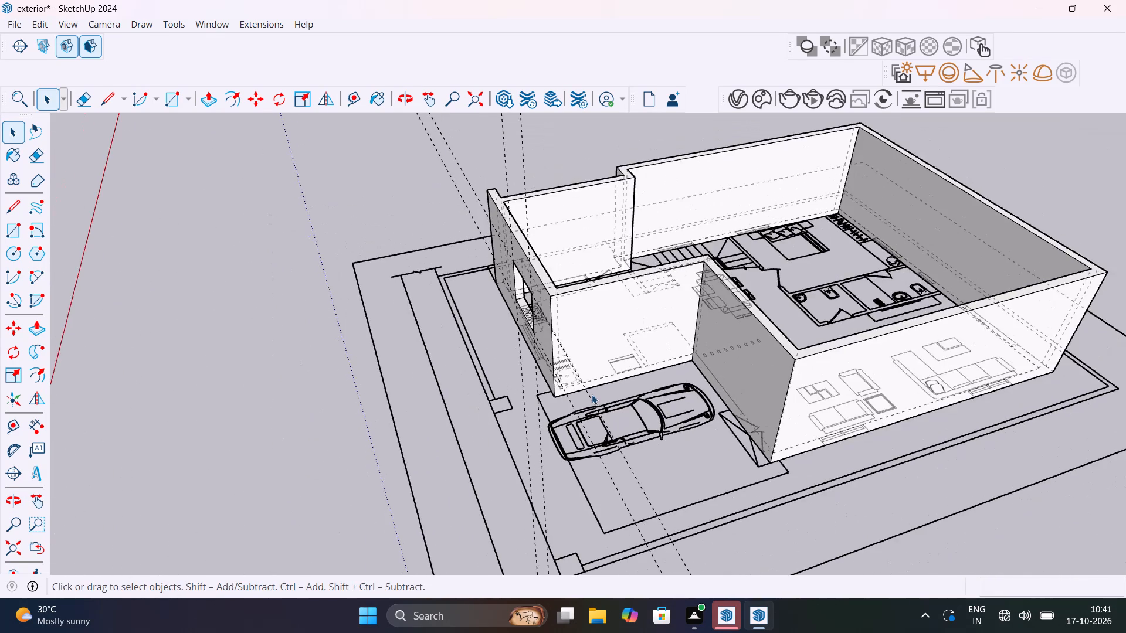
pyautogui.moveTo(740, 386); pyautogui.dragTo(638, 336, button='middle')
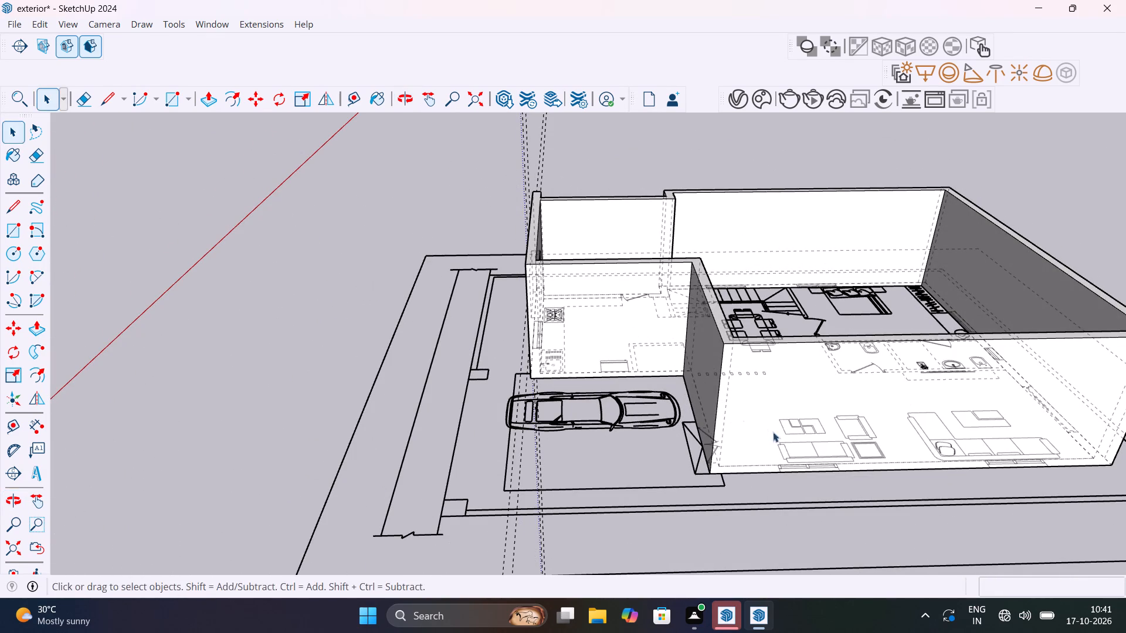
pyautogui.scroll(9, 798, 469)
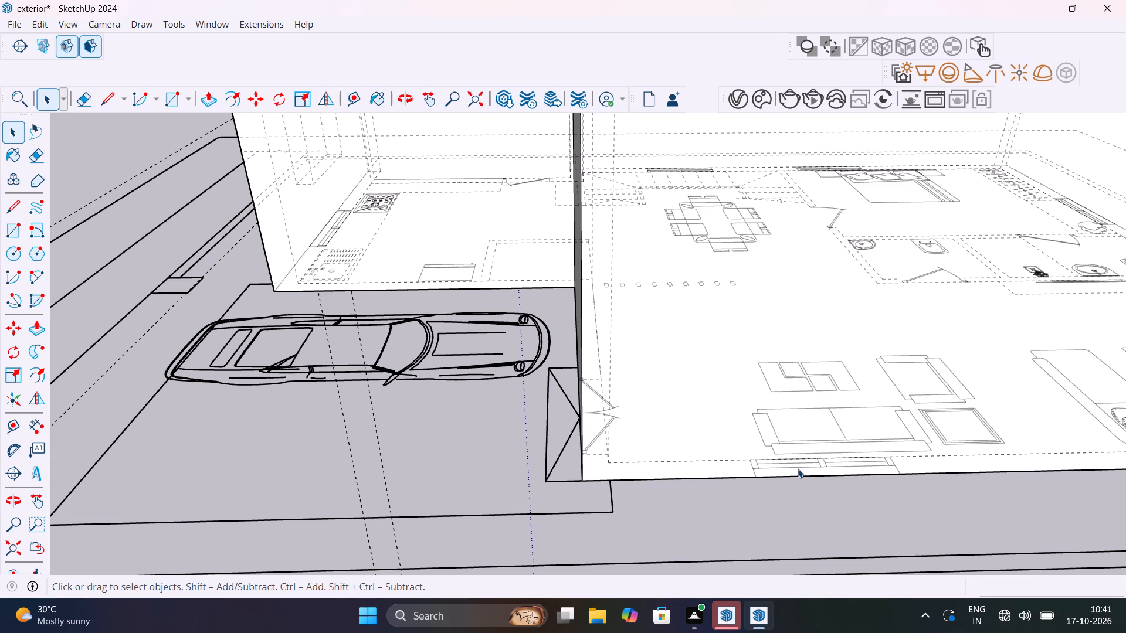
pyautogui.scroll(-4, 798, 468)
pyautogui.press('t')
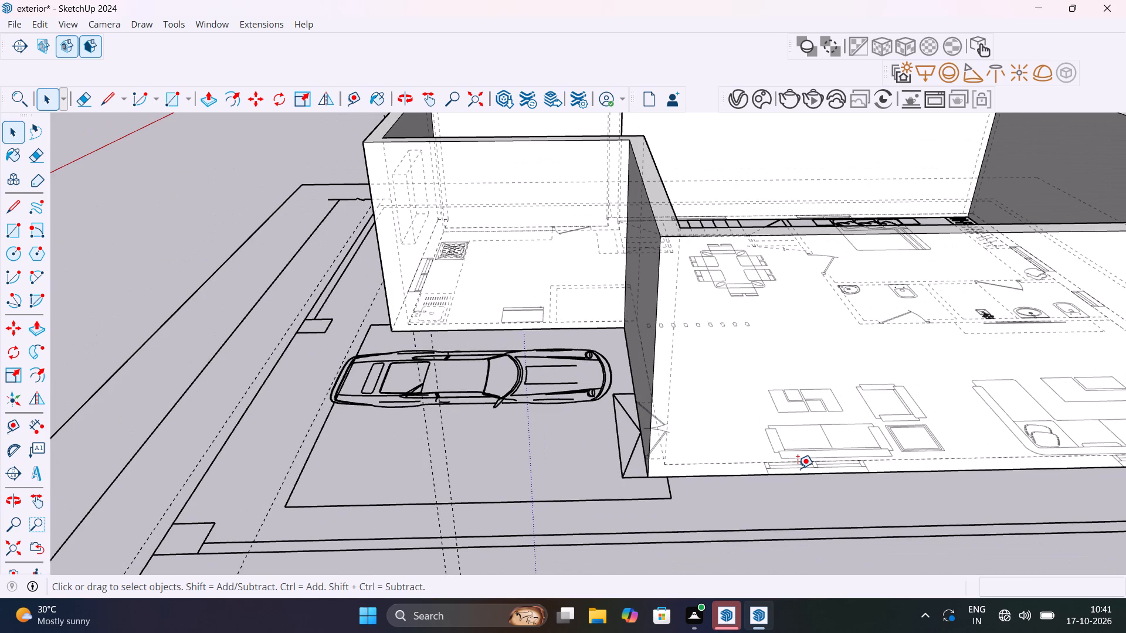
pyautogui.click(652, 393)
pyautogui.click(765, 474)
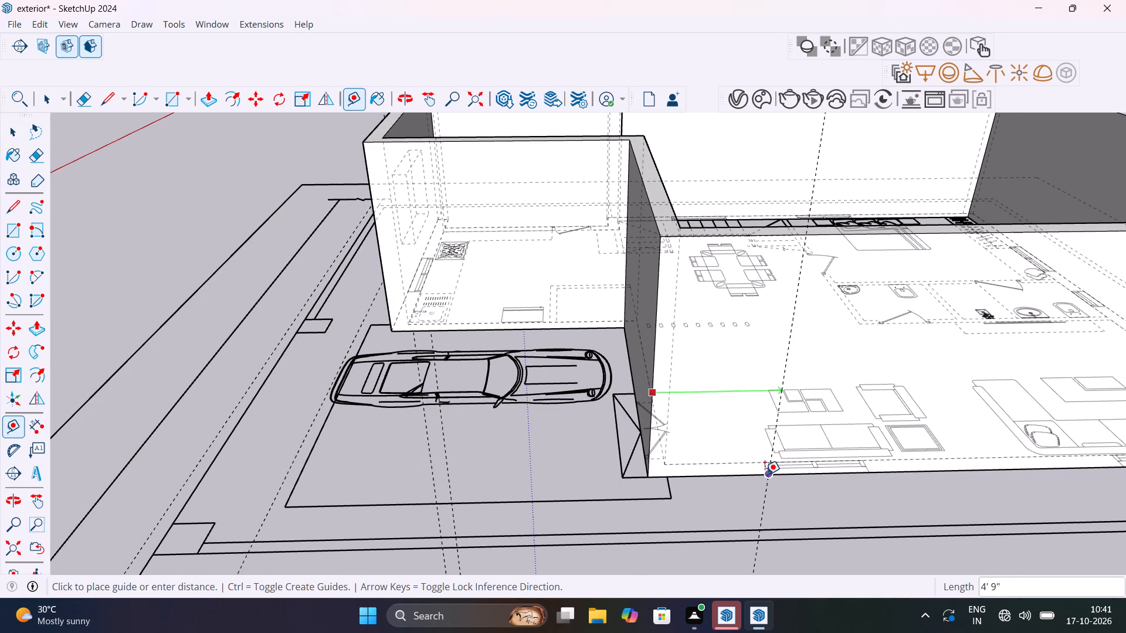
pyautogui.click(769, 457)
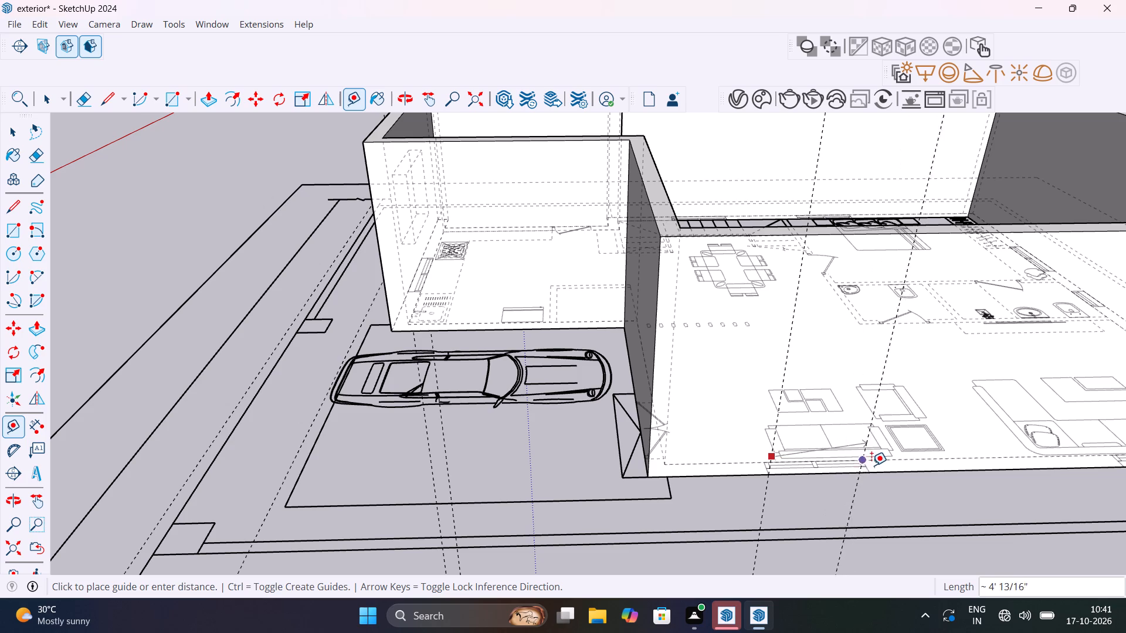
pyautogui.scroll(6, 871, 468)
pyautogui.moveTo(870, 468); pyautogui.dragTo(791, 426, button='middle')
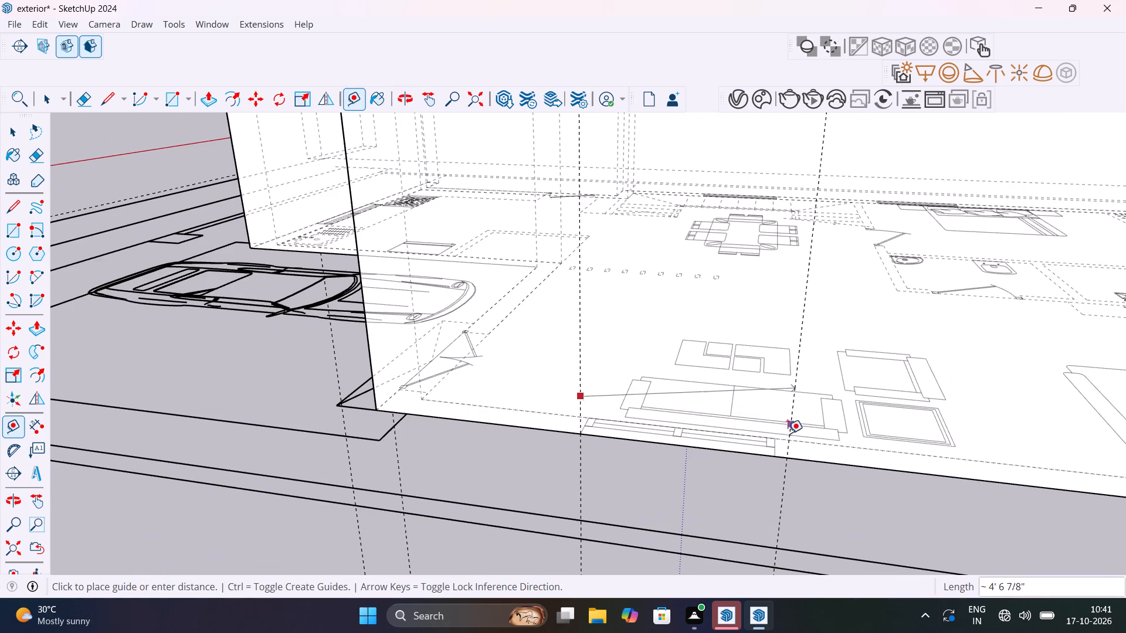
pyautogui.click(776, 450)
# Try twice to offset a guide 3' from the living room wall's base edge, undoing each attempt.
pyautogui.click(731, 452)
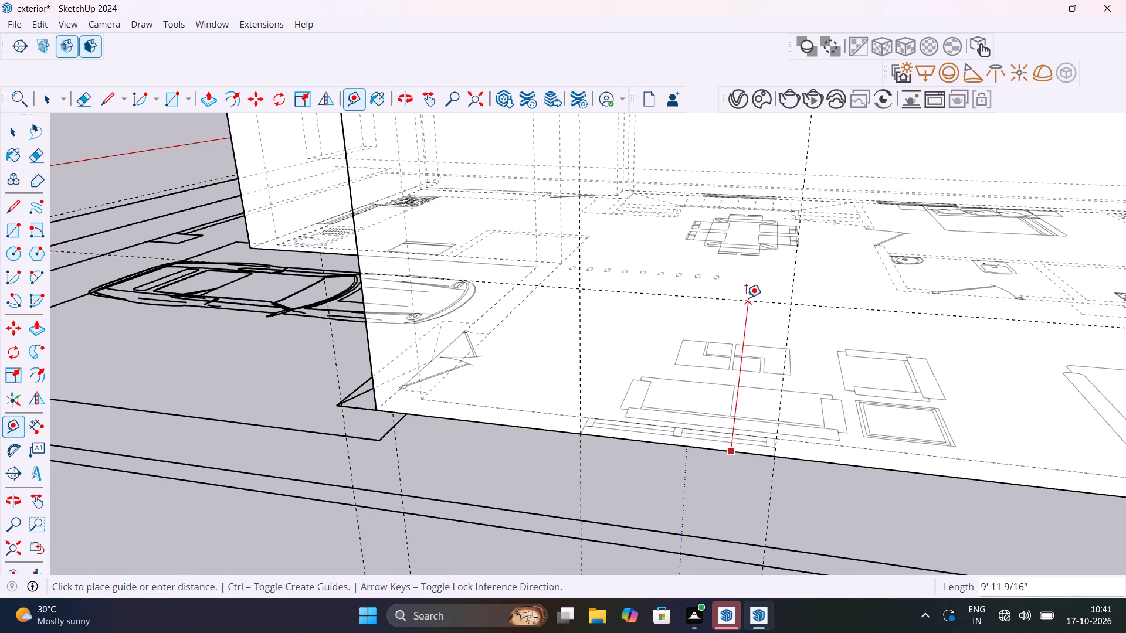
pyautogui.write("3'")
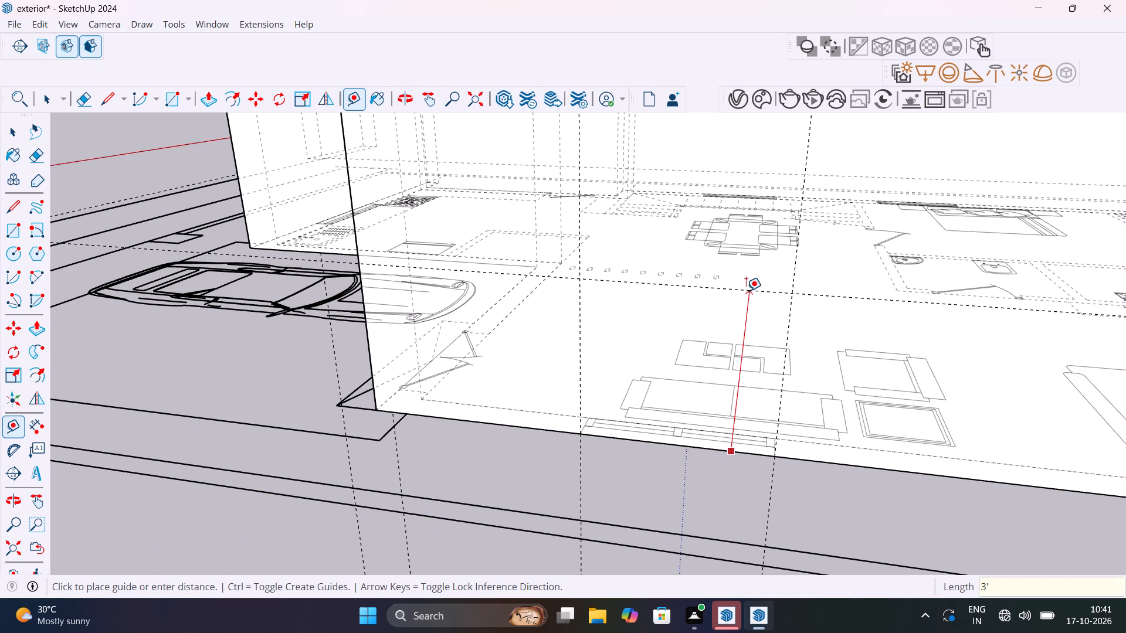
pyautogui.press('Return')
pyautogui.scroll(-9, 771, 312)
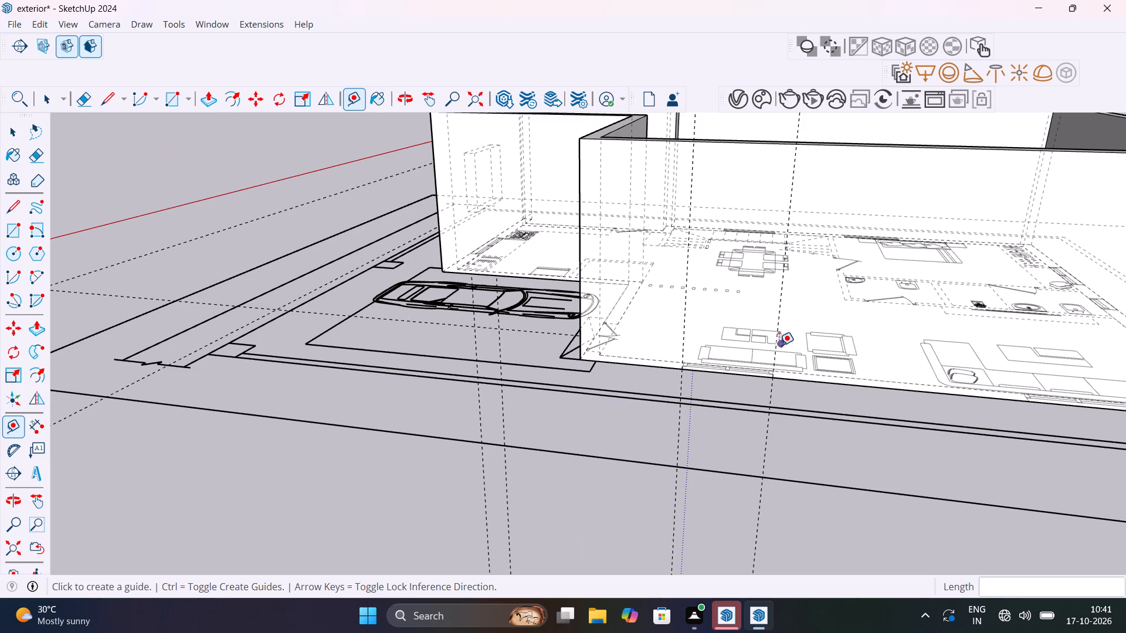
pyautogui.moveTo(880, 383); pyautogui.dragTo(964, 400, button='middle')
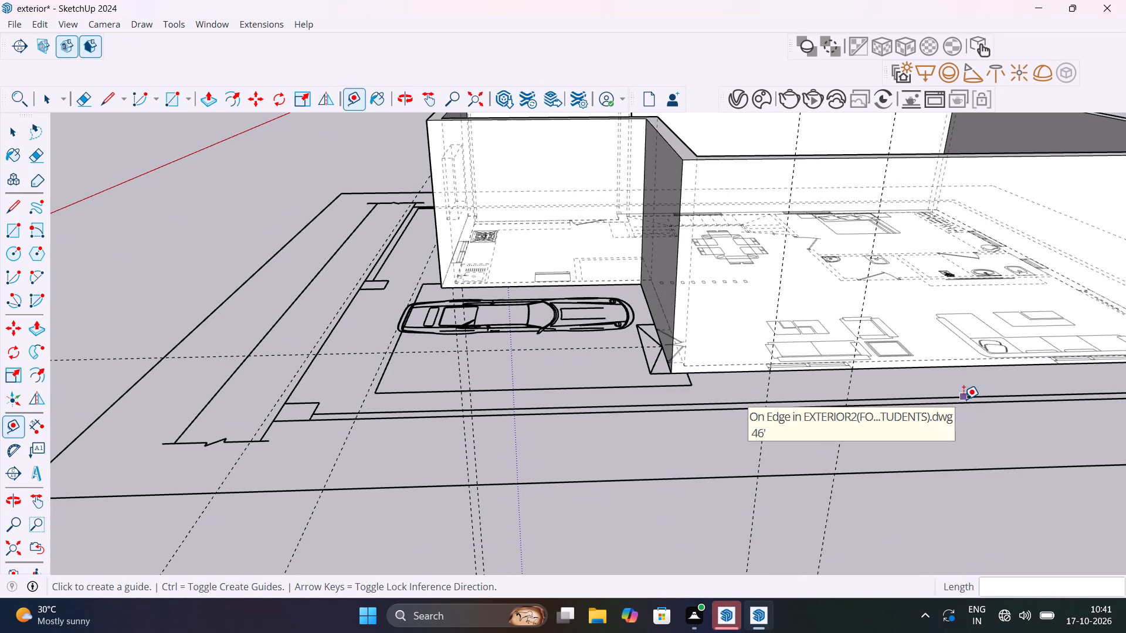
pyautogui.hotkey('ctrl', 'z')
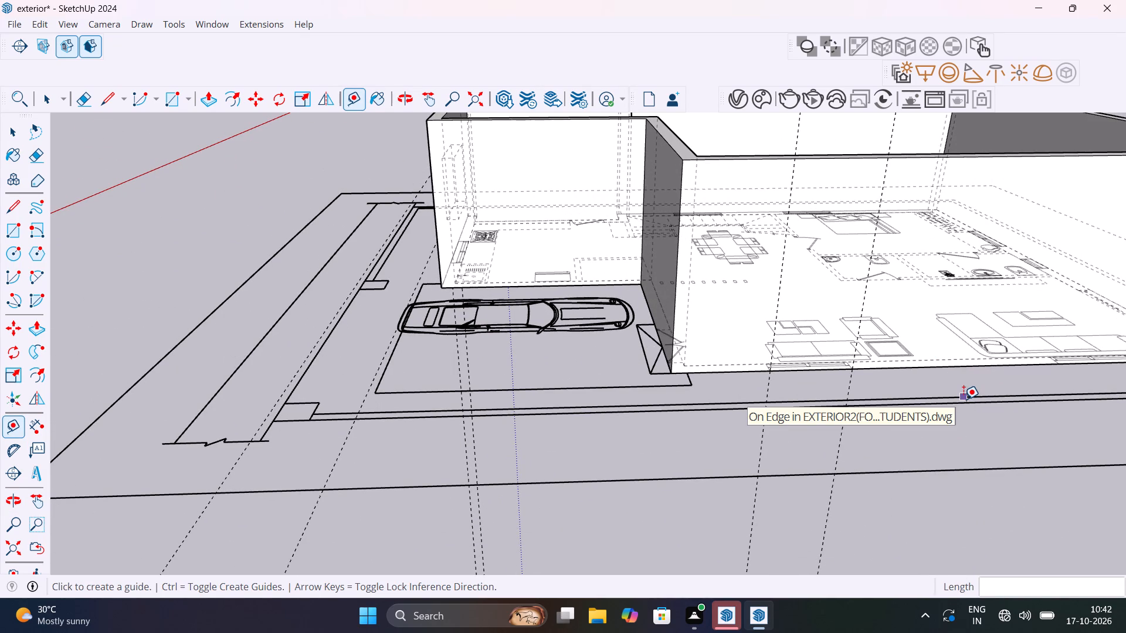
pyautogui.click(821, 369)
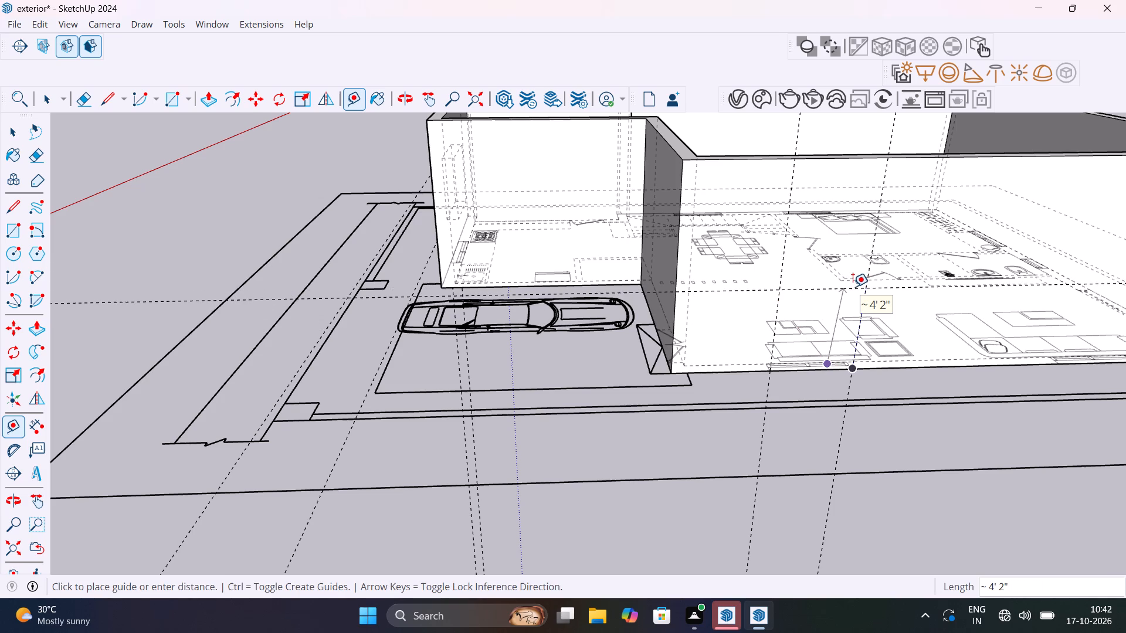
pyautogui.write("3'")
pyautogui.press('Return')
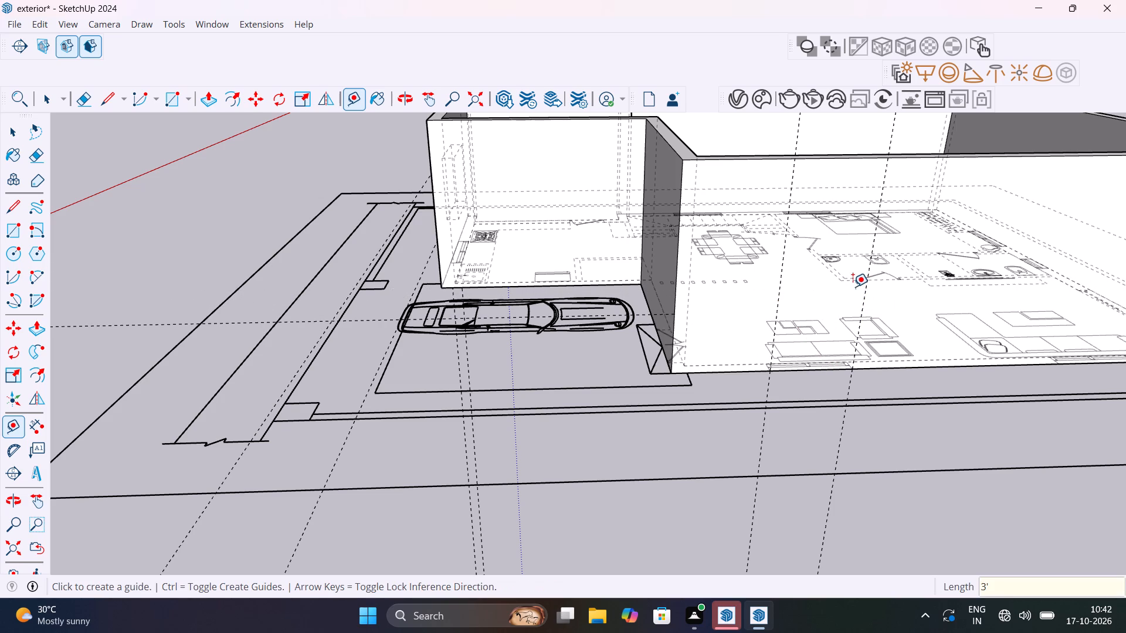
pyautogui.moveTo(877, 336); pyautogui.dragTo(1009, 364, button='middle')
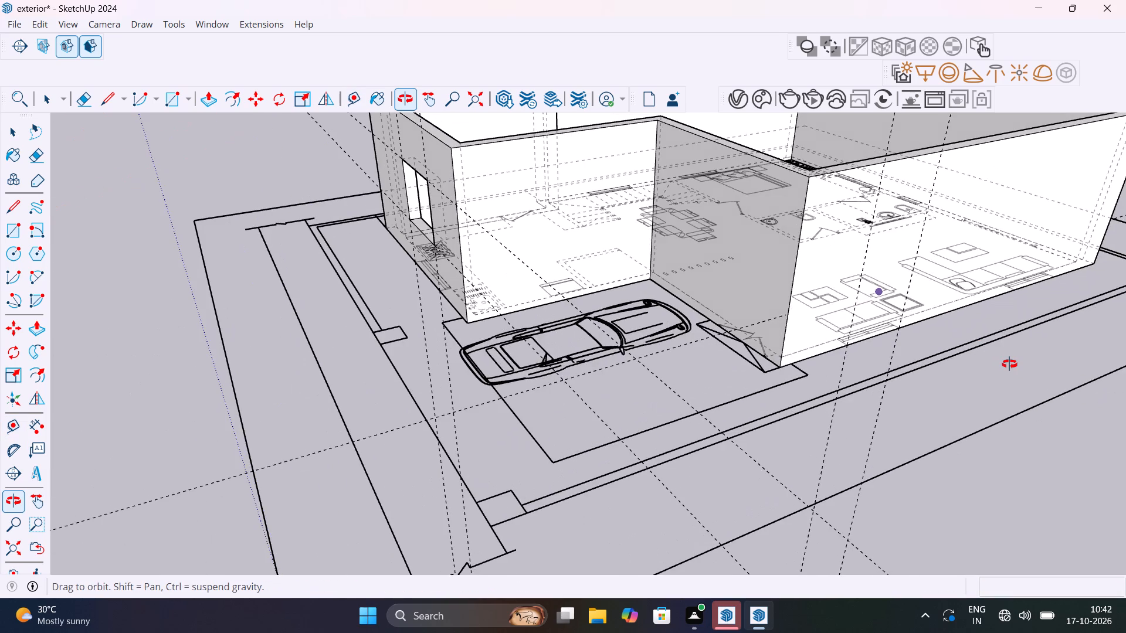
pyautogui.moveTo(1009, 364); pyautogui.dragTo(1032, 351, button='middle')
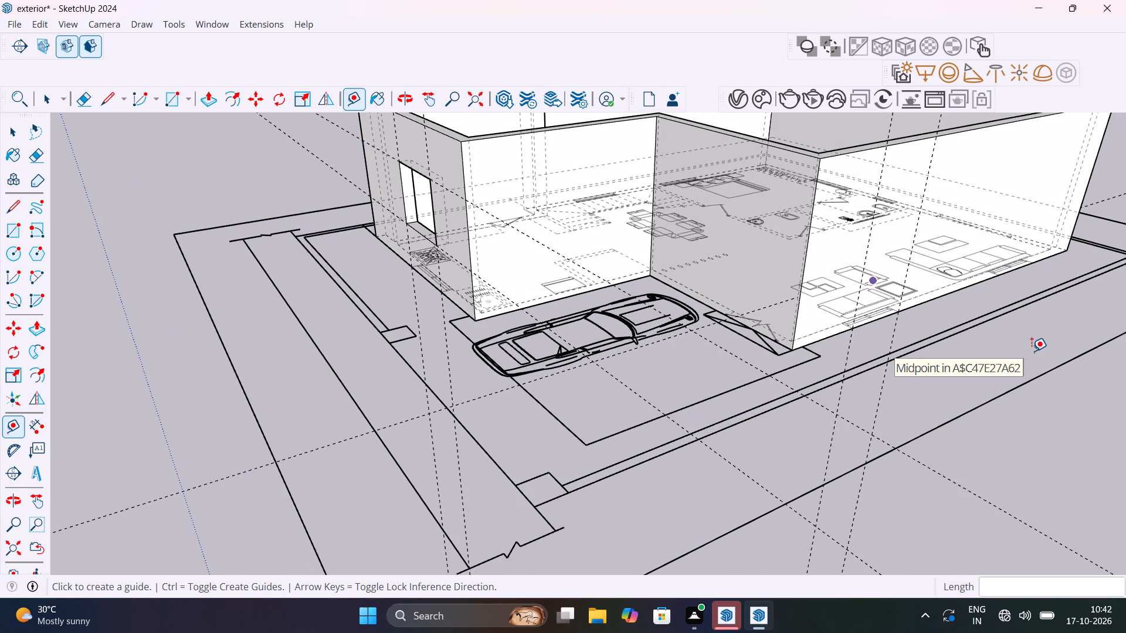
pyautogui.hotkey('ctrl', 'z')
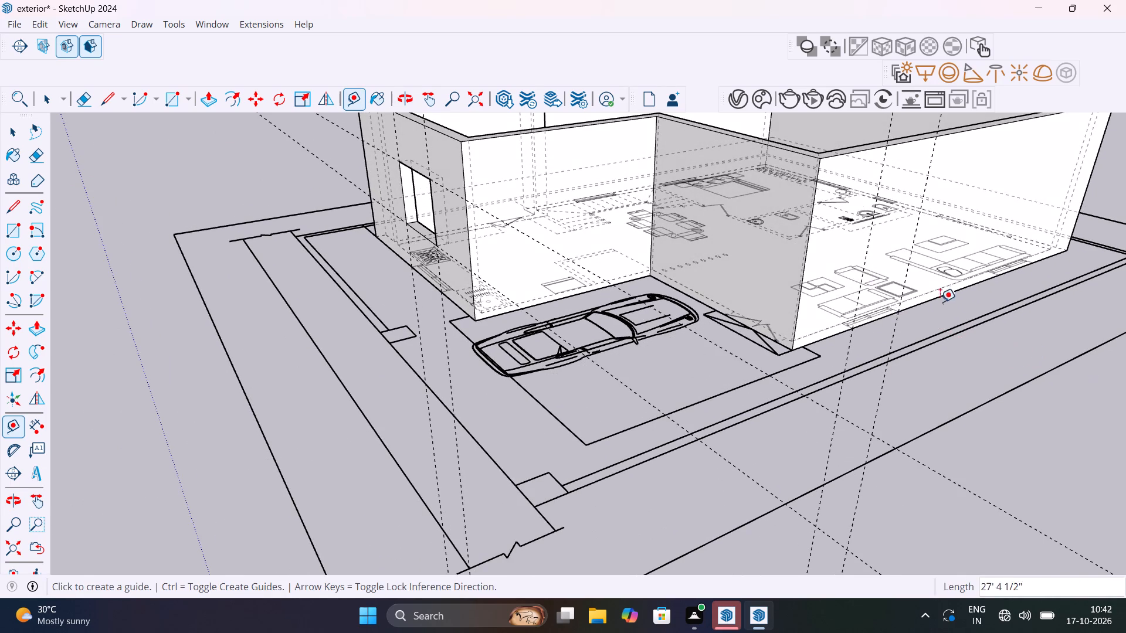
# Add a horizontal guide 3' above the living room wall's base for the window sill.
pyautogui.scroll(7, 888, 319)
pyautogui.click(867, 324)
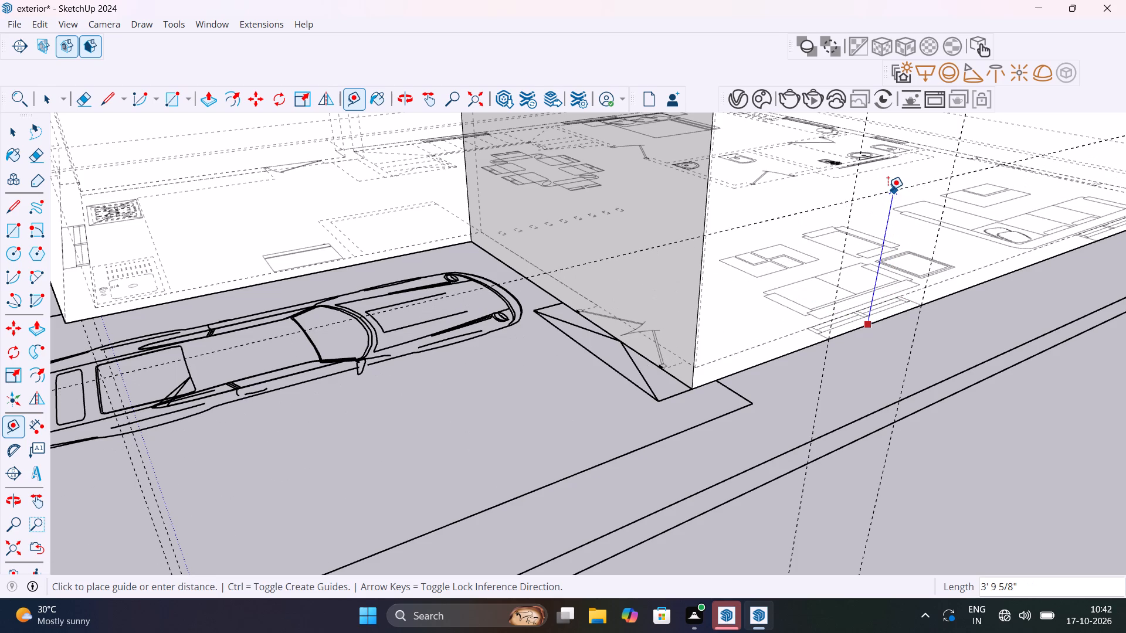
pyautogui.scroll(-5, 888, 190)
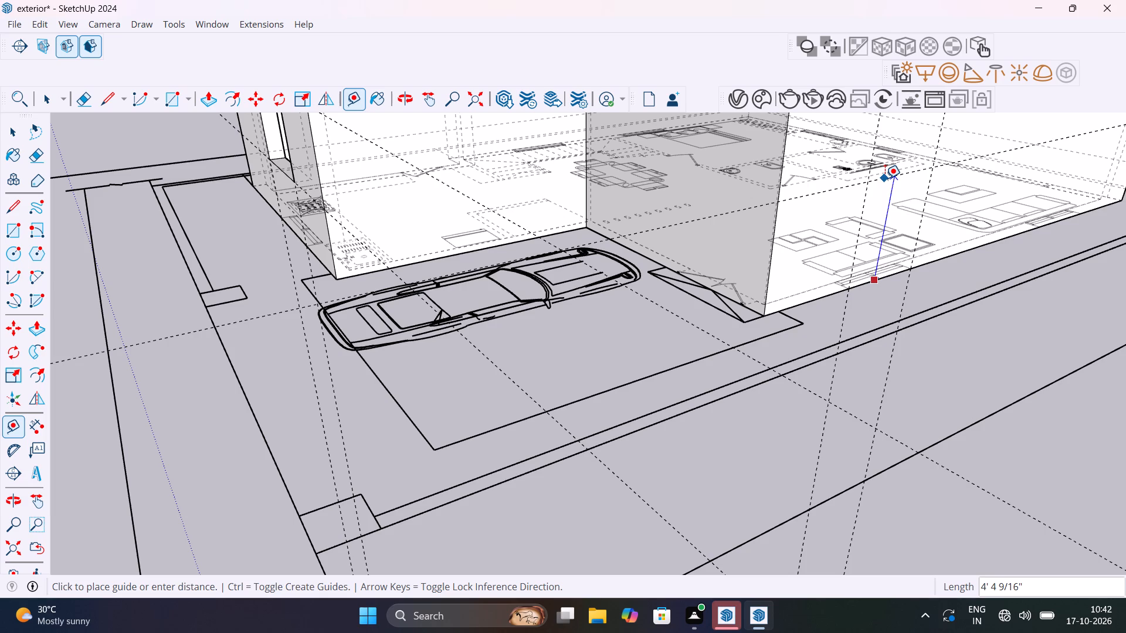
pyautogui.scroll(-4, 885, 178)
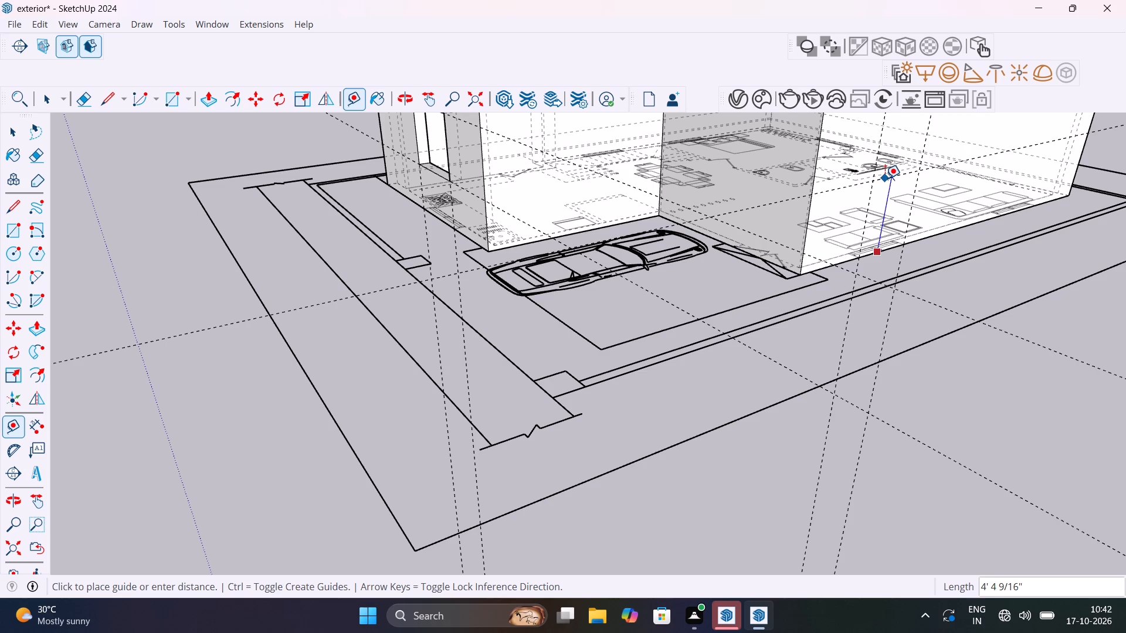
pyautogui.write("3'")
pyautogui.press('Return')
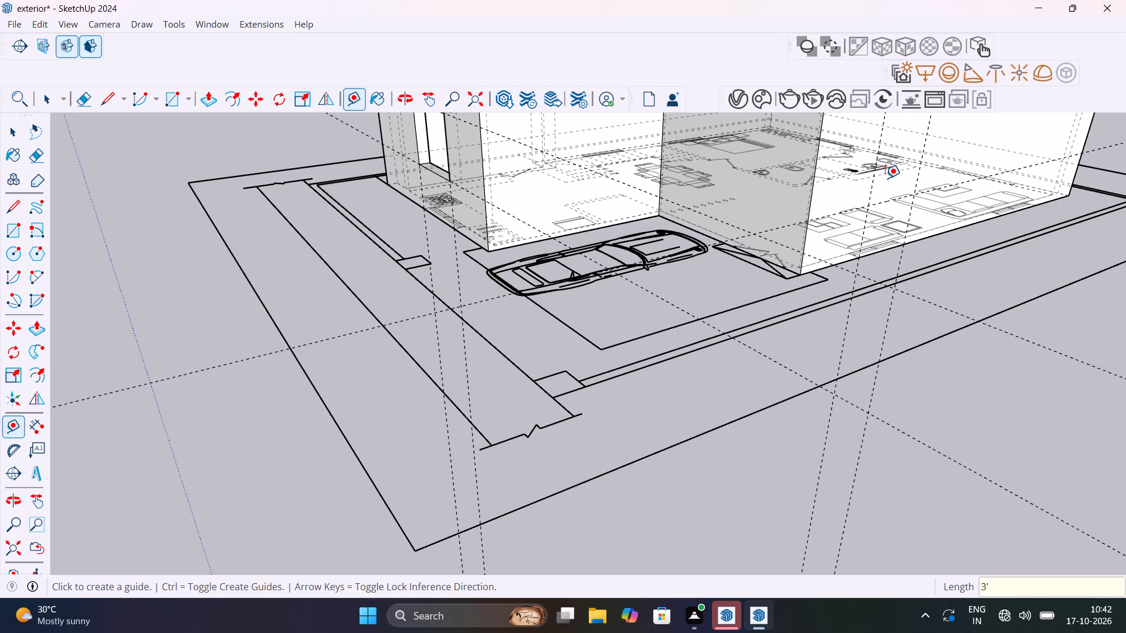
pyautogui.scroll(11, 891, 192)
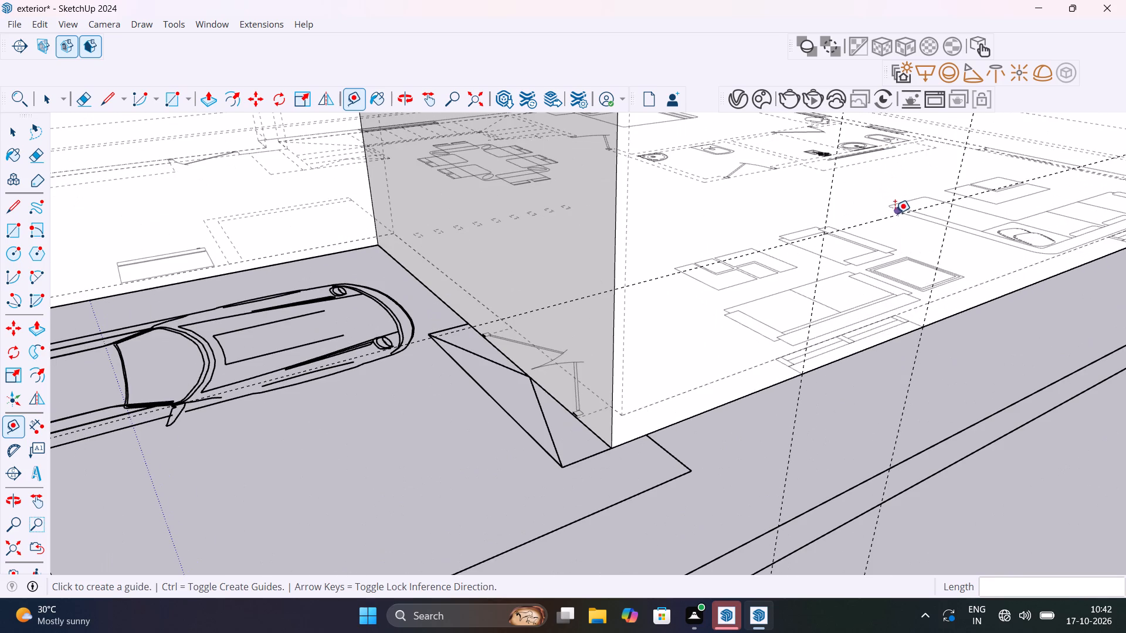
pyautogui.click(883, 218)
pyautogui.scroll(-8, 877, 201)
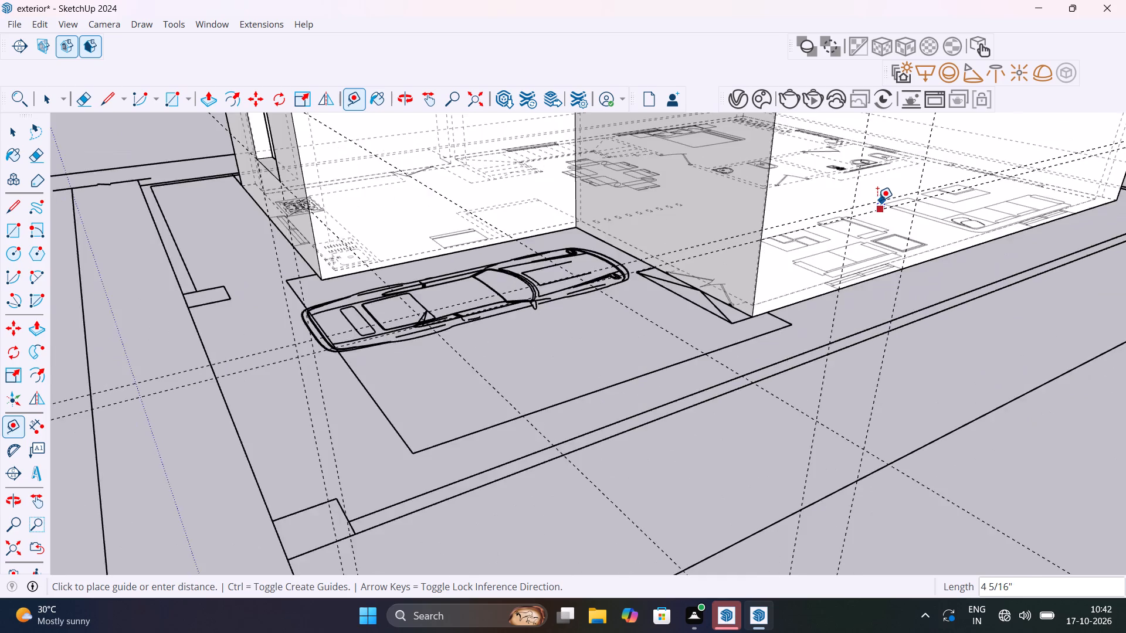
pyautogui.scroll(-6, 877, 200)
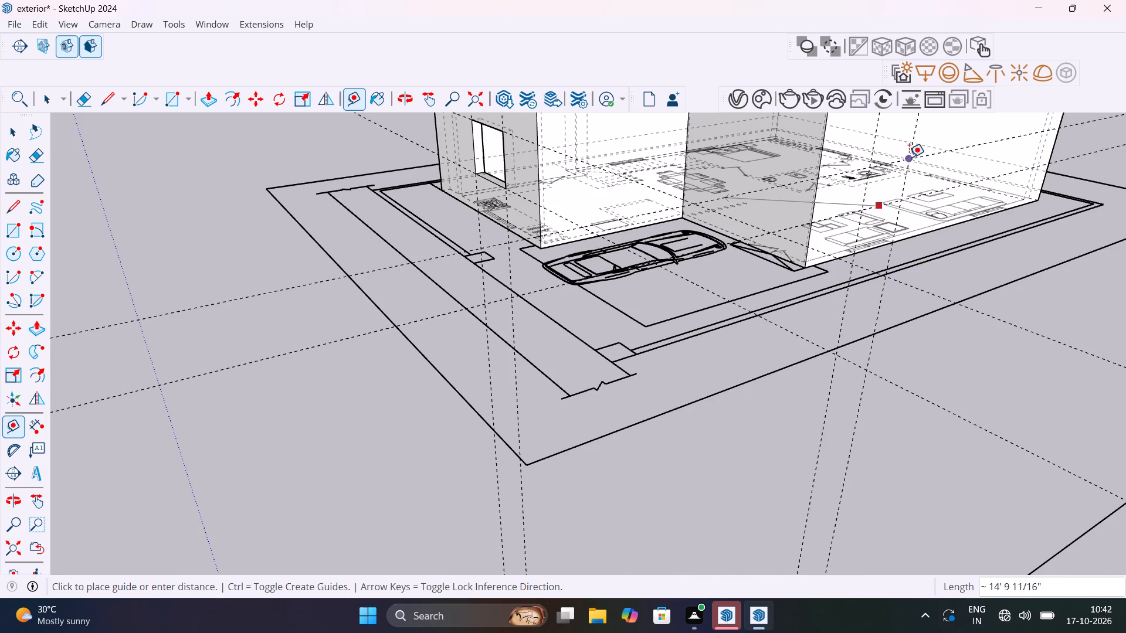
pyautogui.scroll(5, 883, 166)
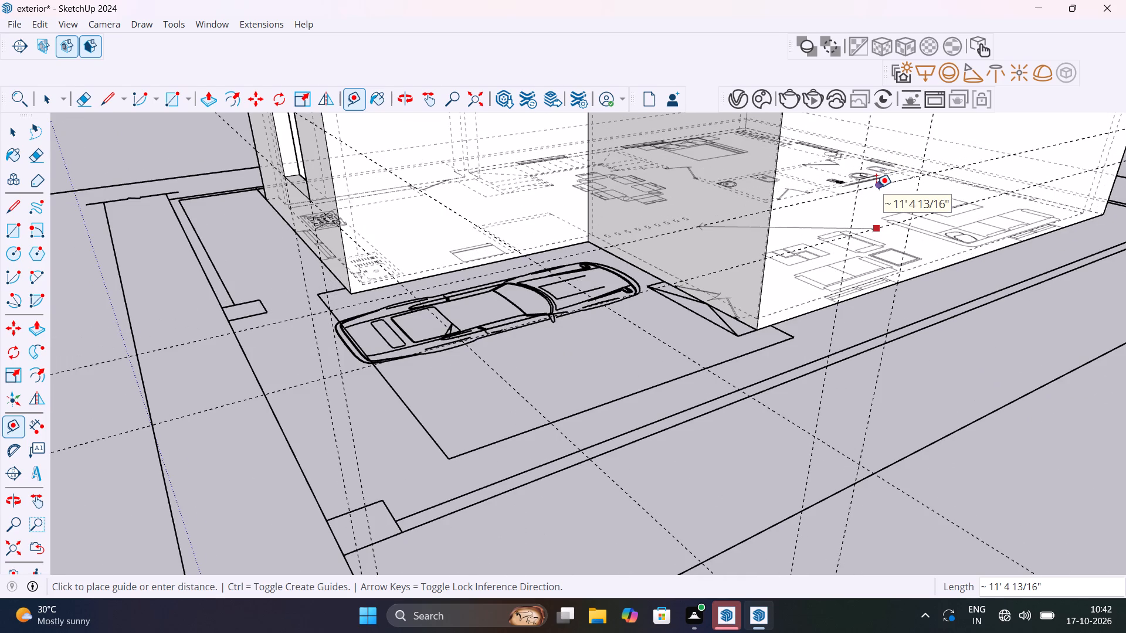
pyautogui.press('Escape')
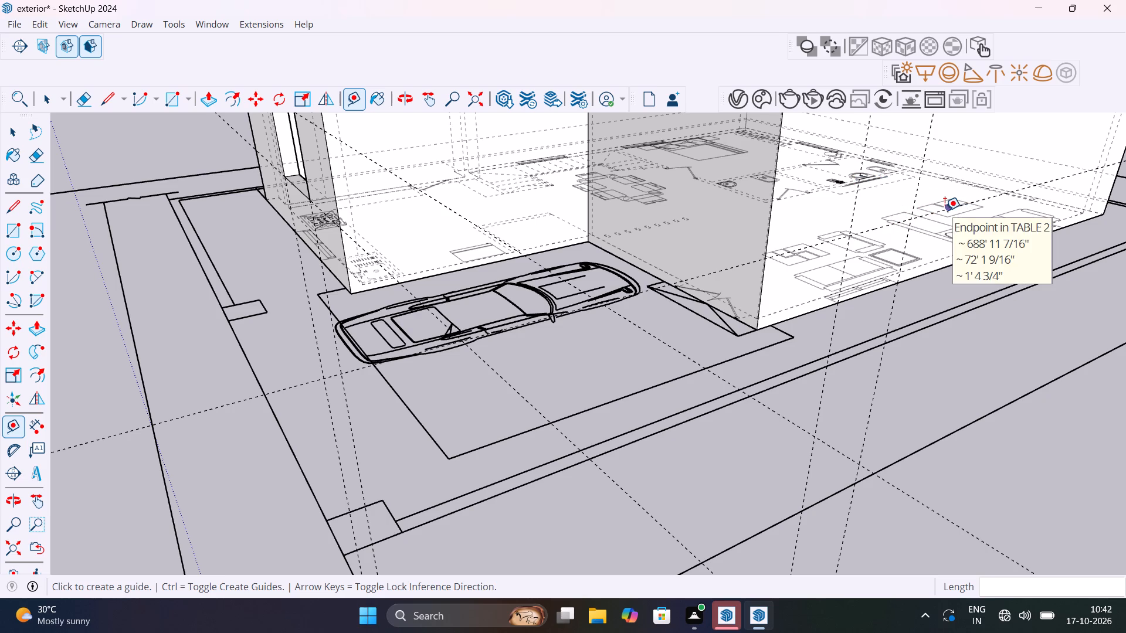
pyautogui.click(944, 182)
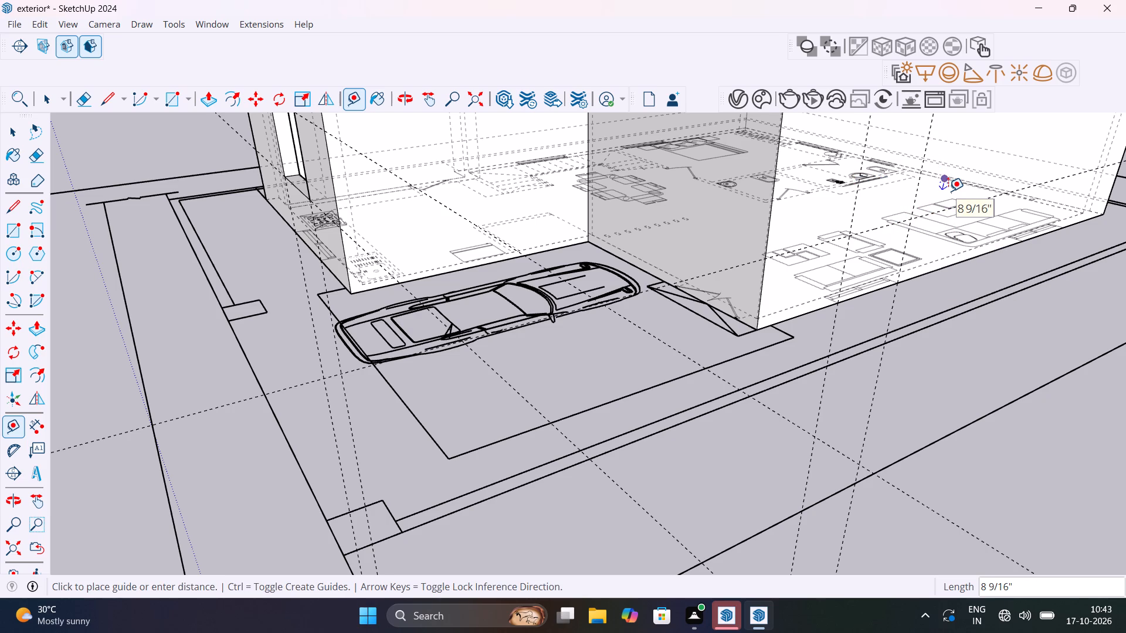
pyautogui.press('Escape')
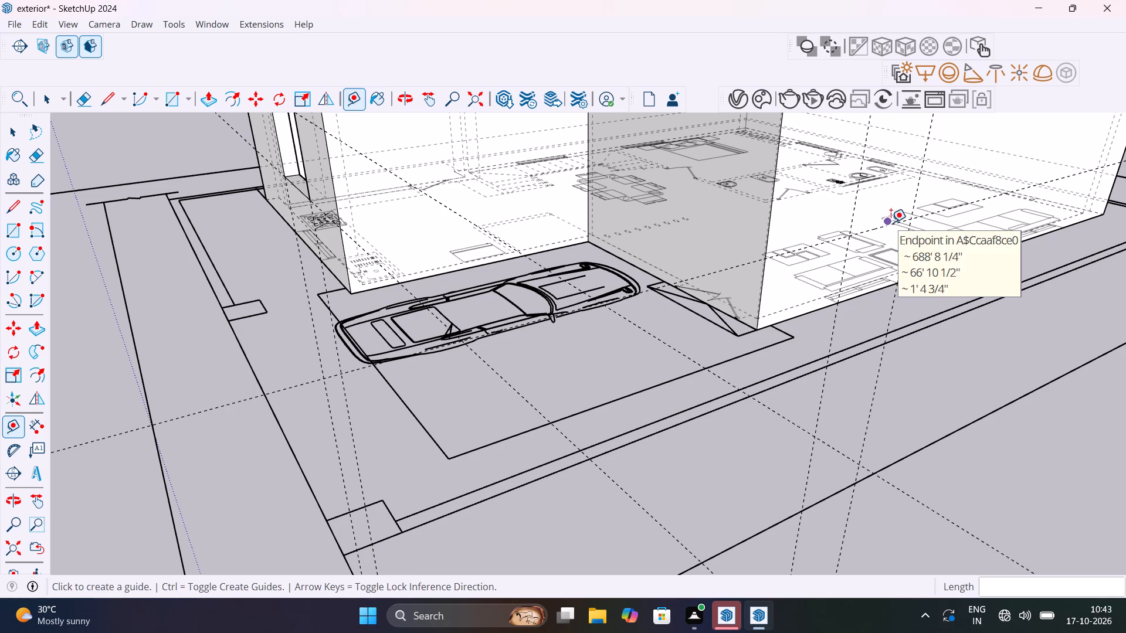
# Add a horizontal guide 4' above the sill guide on the living room's exterior wall for the window head.
pyautogui.click(871, 230)
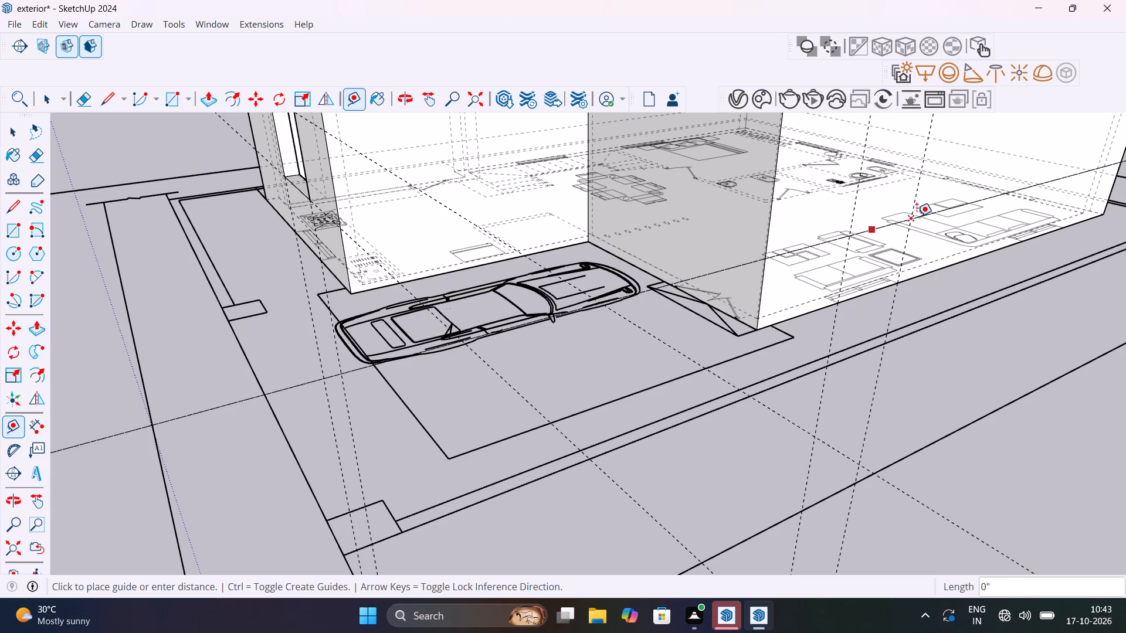
pyautogui.scroll(-6, 919, 221)
pyautogui.scroll(10, 907, 190)
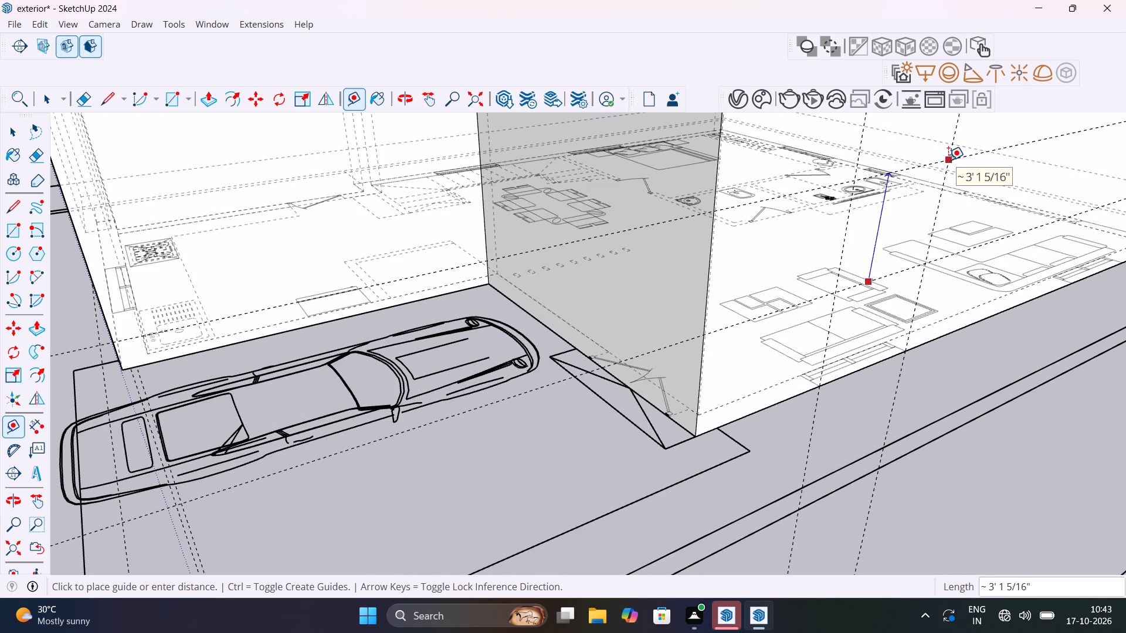
pyautogui.press('3')
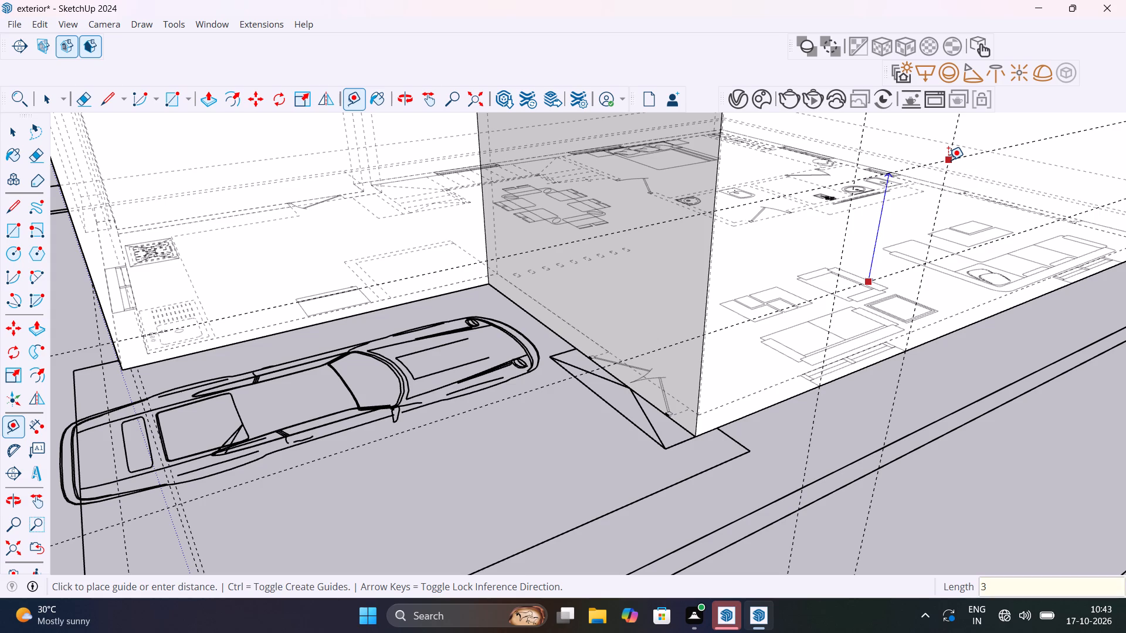
pyautogui.press('BackSpace')
pyautogui.write("4'")
pyautogui.press('Return')
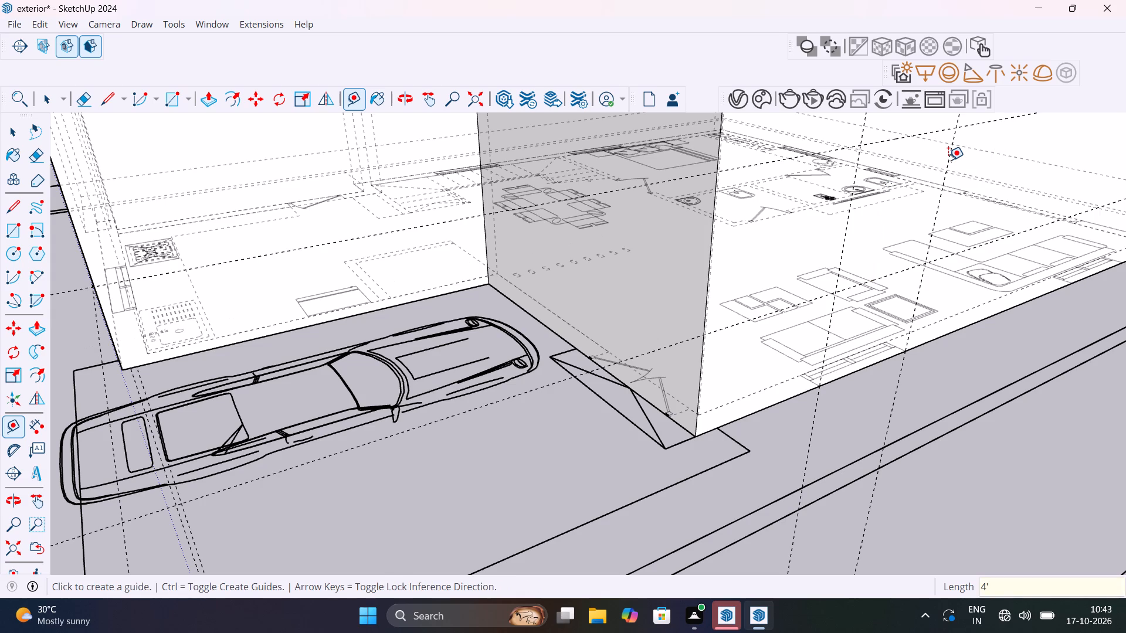
# Draw a 4' by 4' rectangle between the guides beside the entrance corner and push it 9" through the wall as a window opening.
pyautogui.scroll(-5, 948, 159)
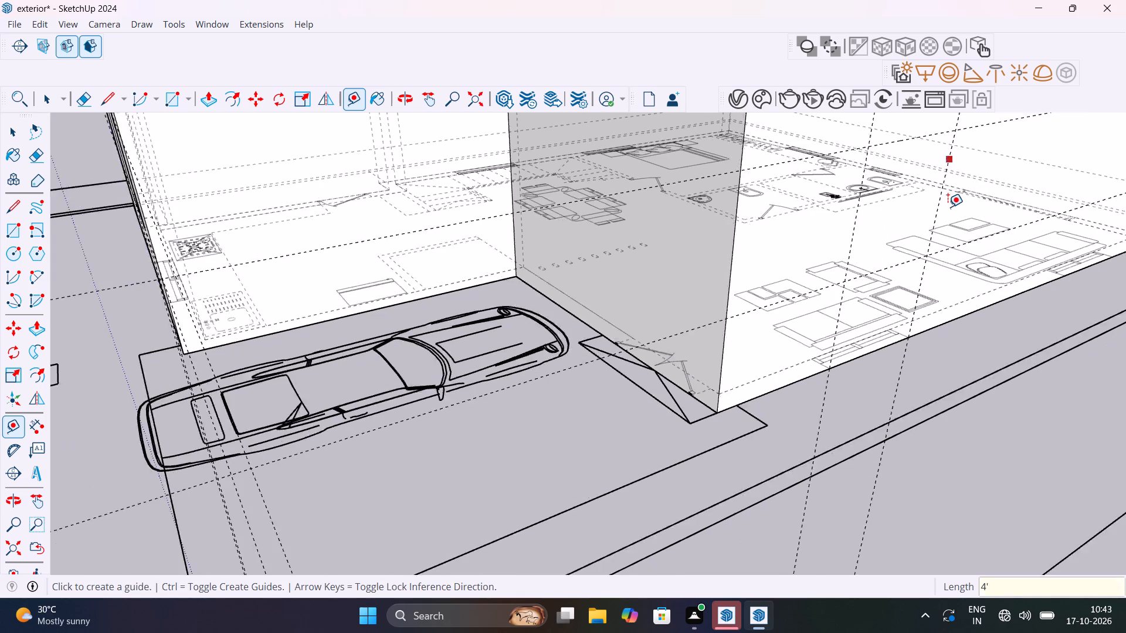
pyautogui.moveTo(946, 211); pyautogui.dragTo(733, 216, button='middle')
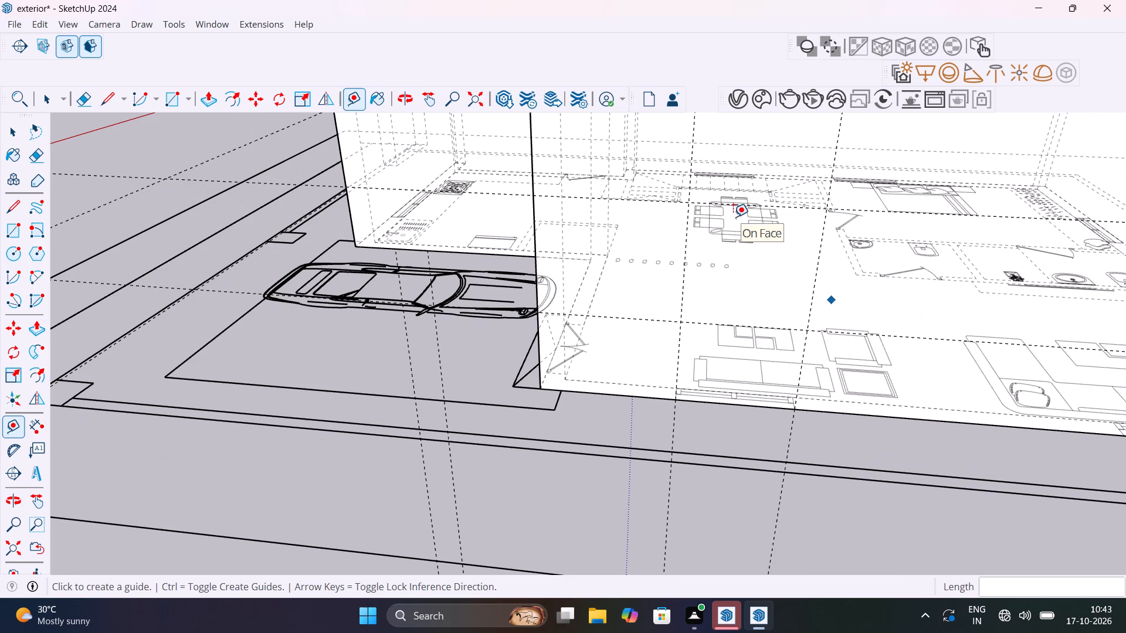
pyautogui.press('r')
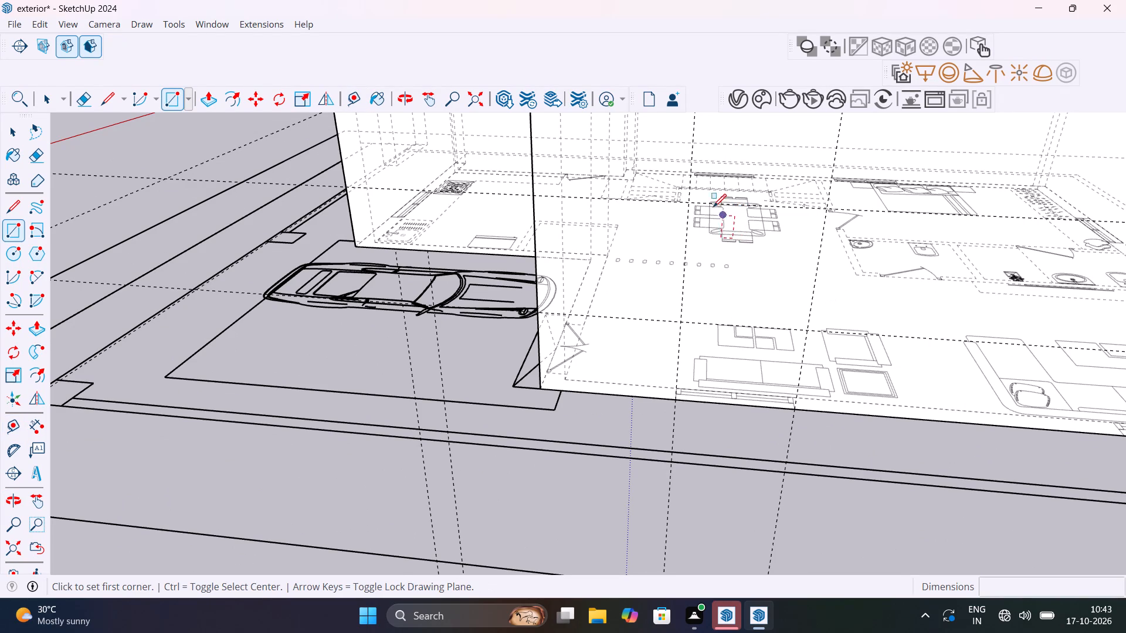
pyautogui.click(689, 199)
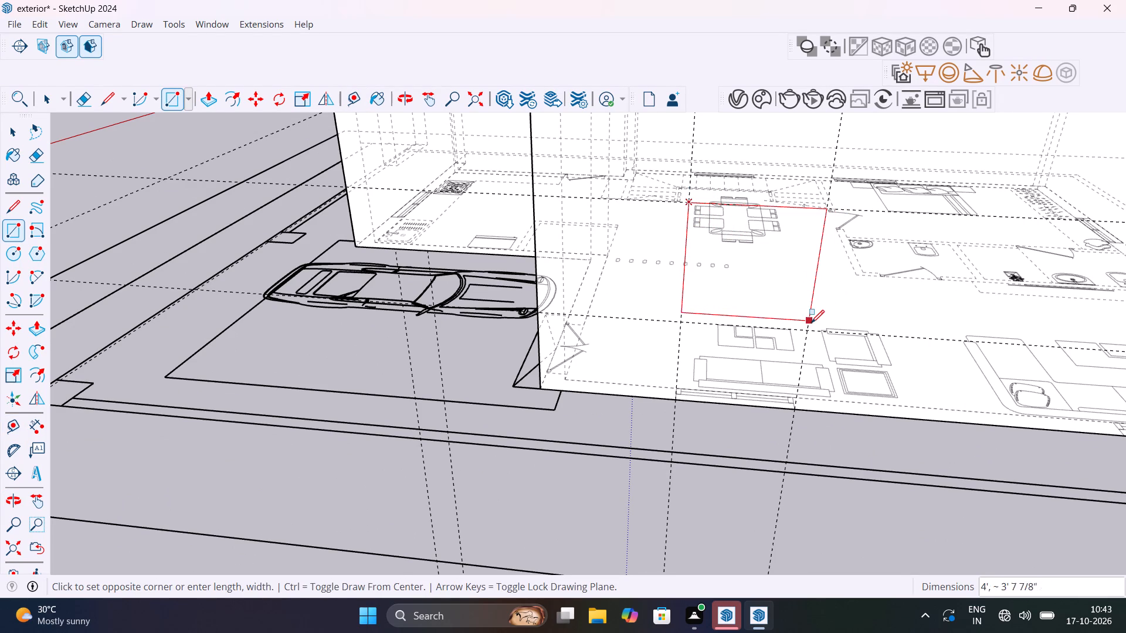
pyautogui.click(809, 329)
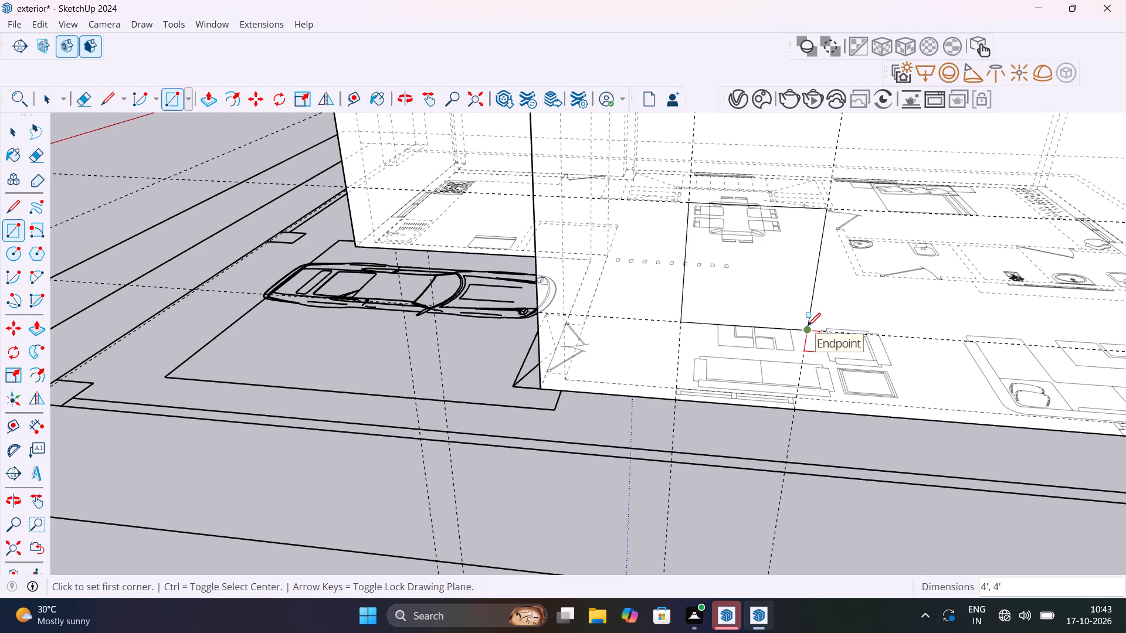
pyautogui.press('space')
pyautogui.write('p')
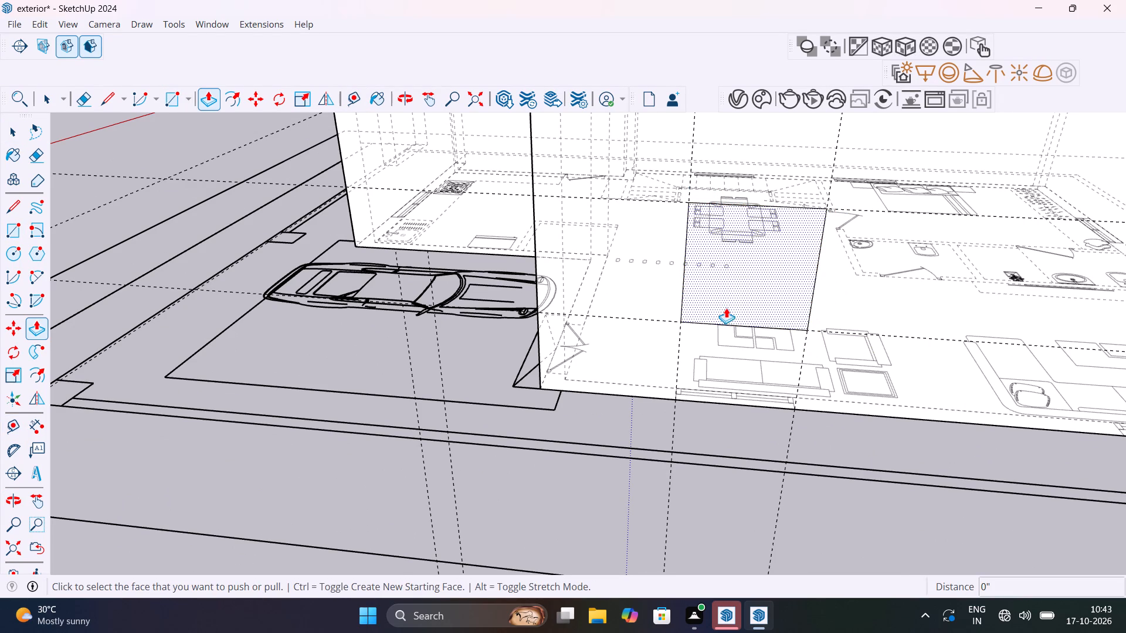
pyautogui.click(733, 306)
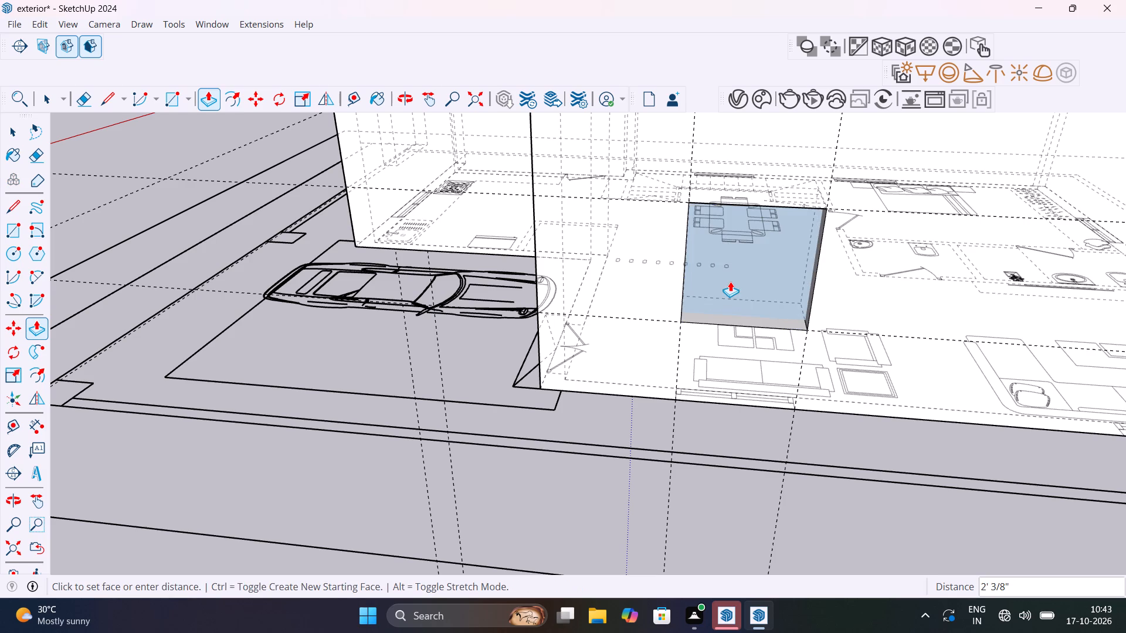
pyautogui.click(741, 277)
# Add two vertical guides at the edges of the plan's second window near the wall's far corner, the second 4' from the first.
pyautogui.scroll(-7, 709, 363)
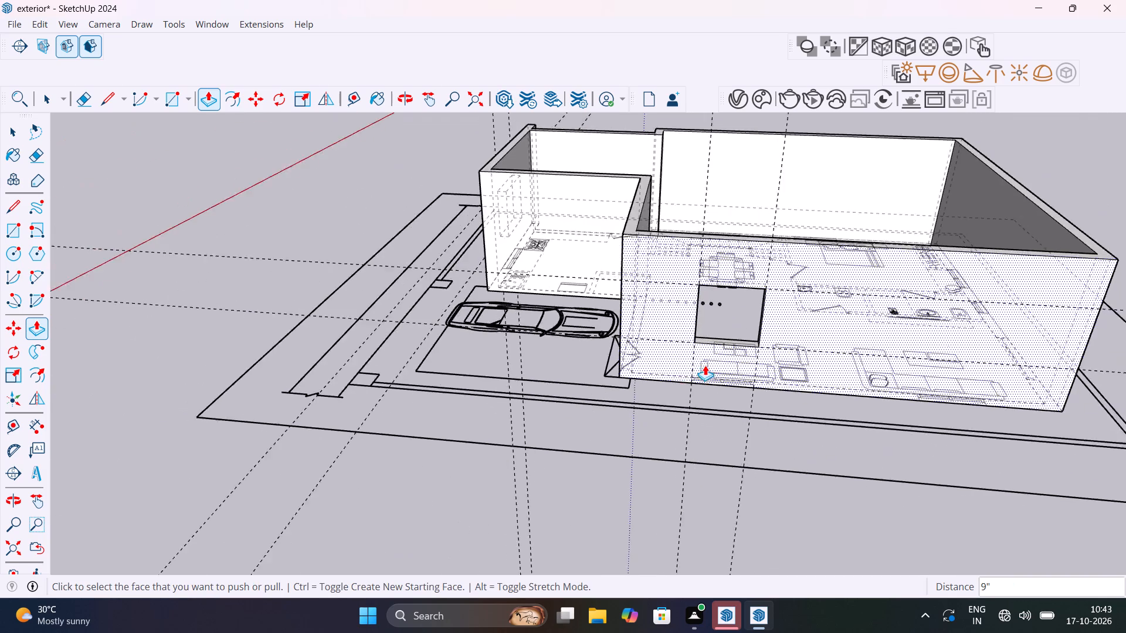
pyautogui.scroll(-10, 705, 365)
pyautogui.scroll(15, 799, 369)
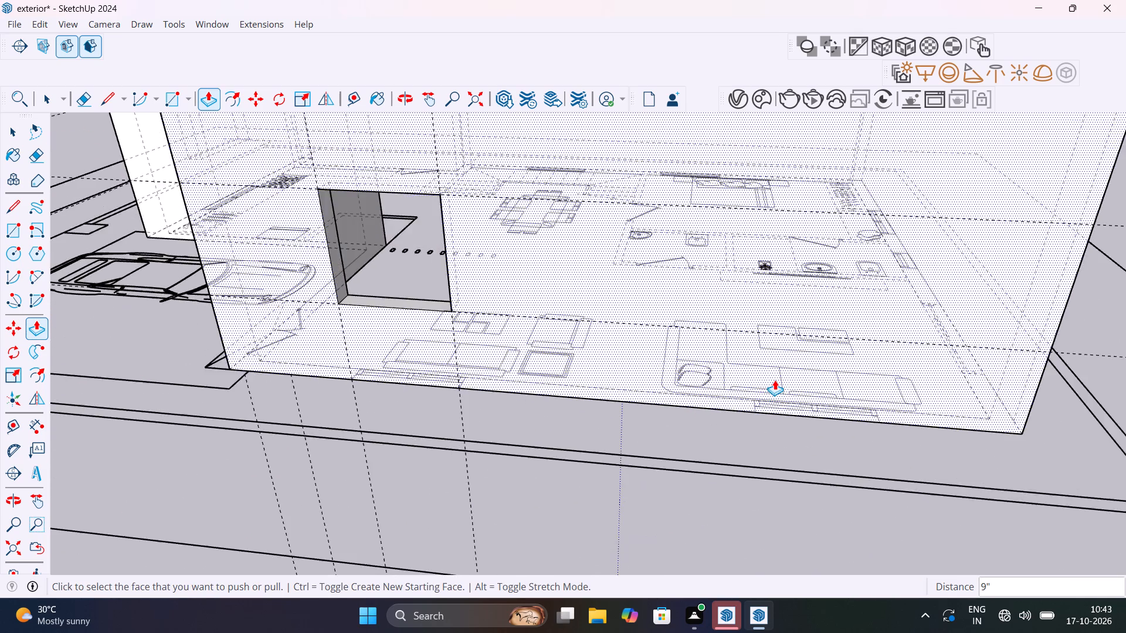
pyautogui.scroll(5, 775, 380)
pyautogui.scroll(-11, 775, 380)
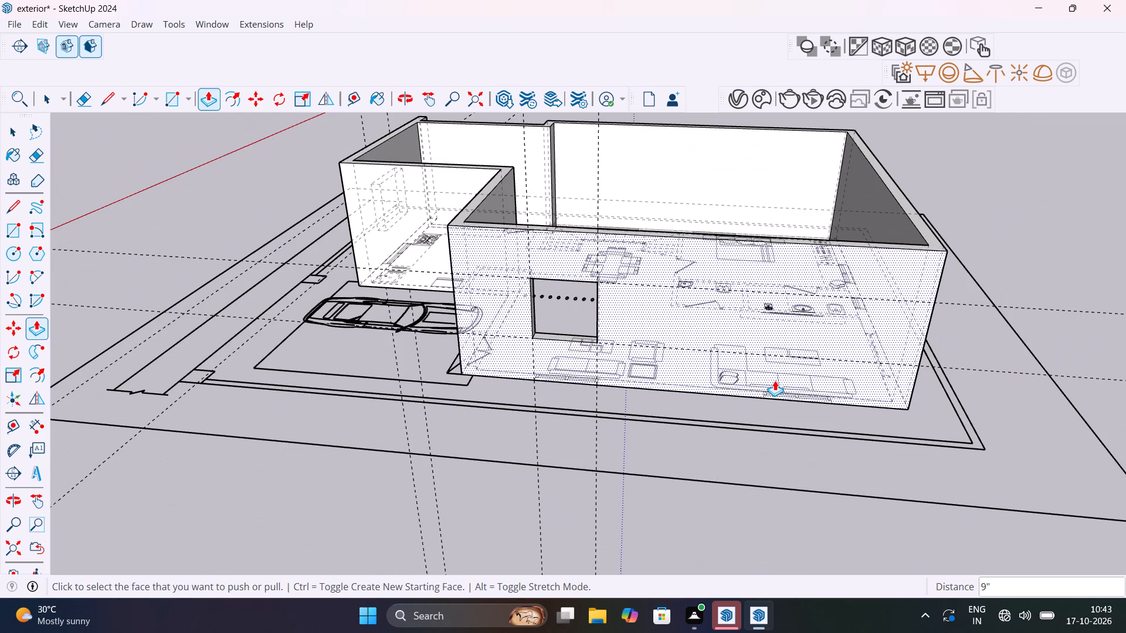
pyautogui.press('space')
pyautogui.write('t')
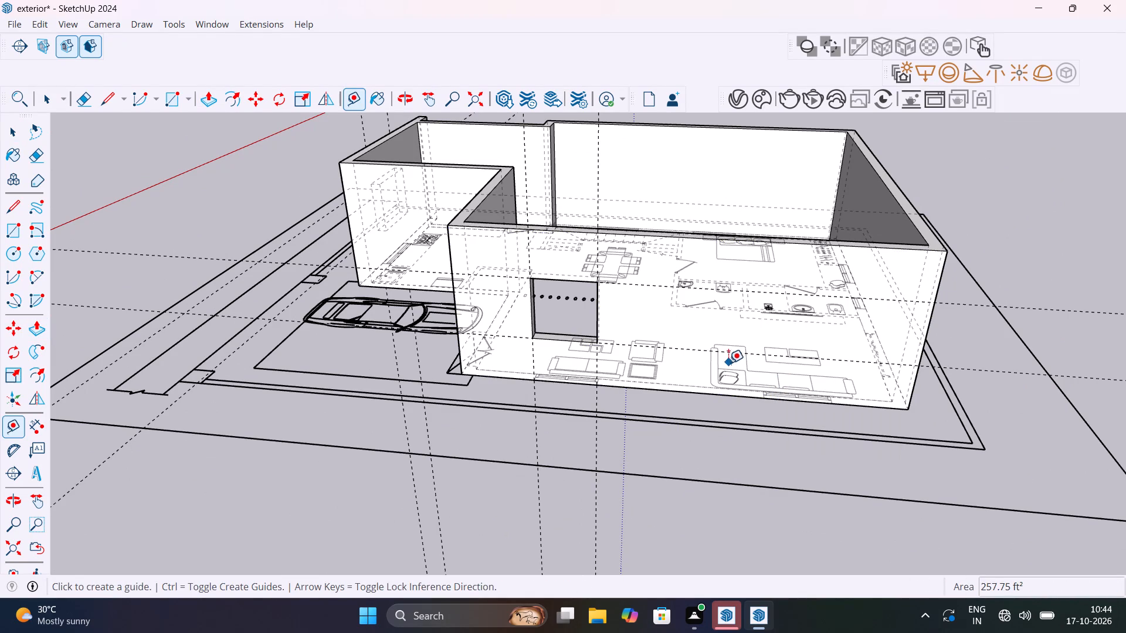
pyautogui.click(929, 340)
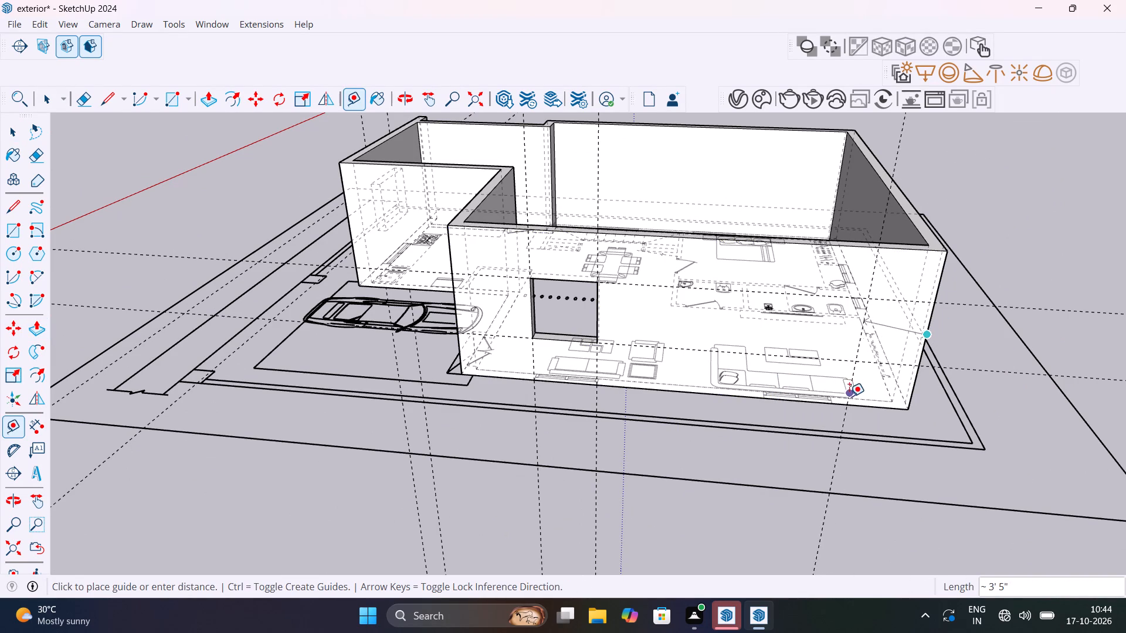
pyautogui.scroll(14, 835, 400)
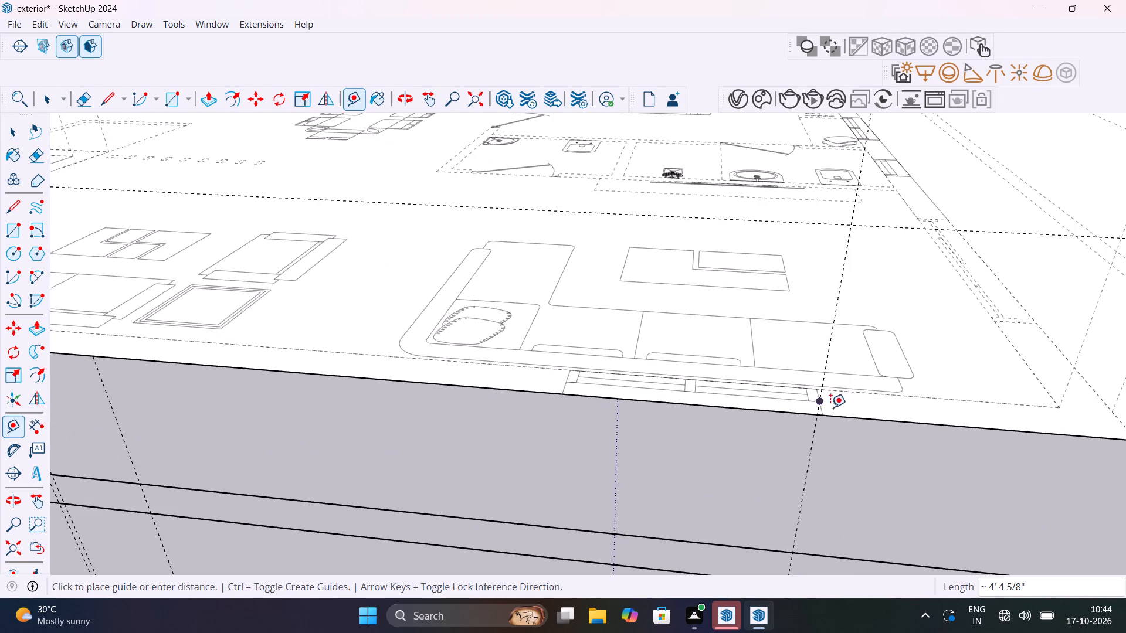
pyautogui.click(823, 411)
pyautogui.scroll(-7, 829, 373)
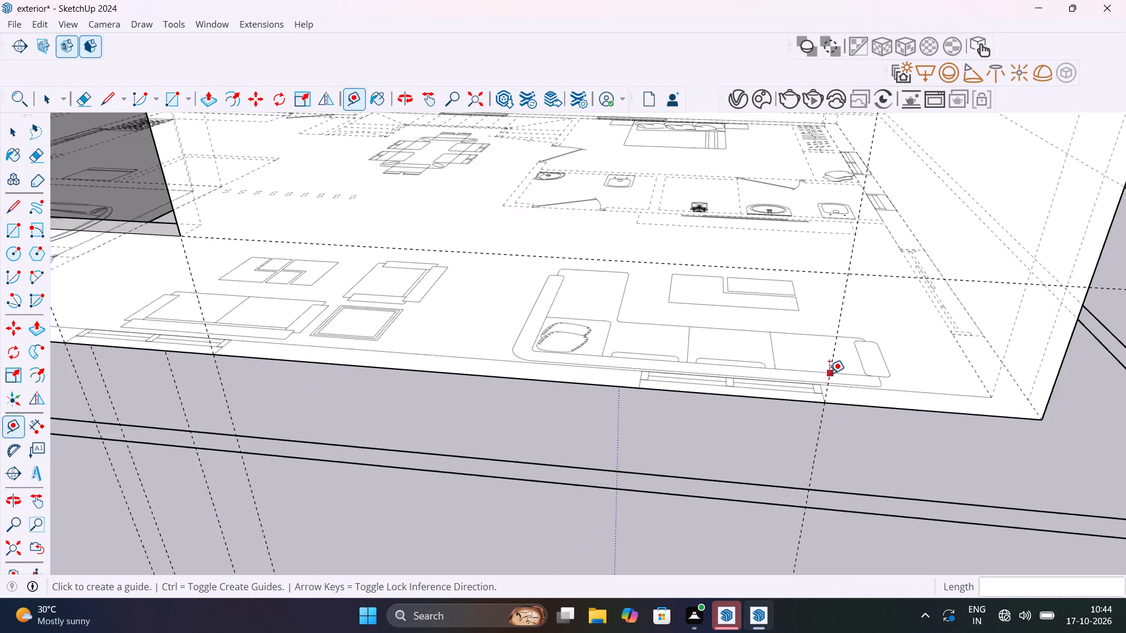
pyautogui.click(837, 343)
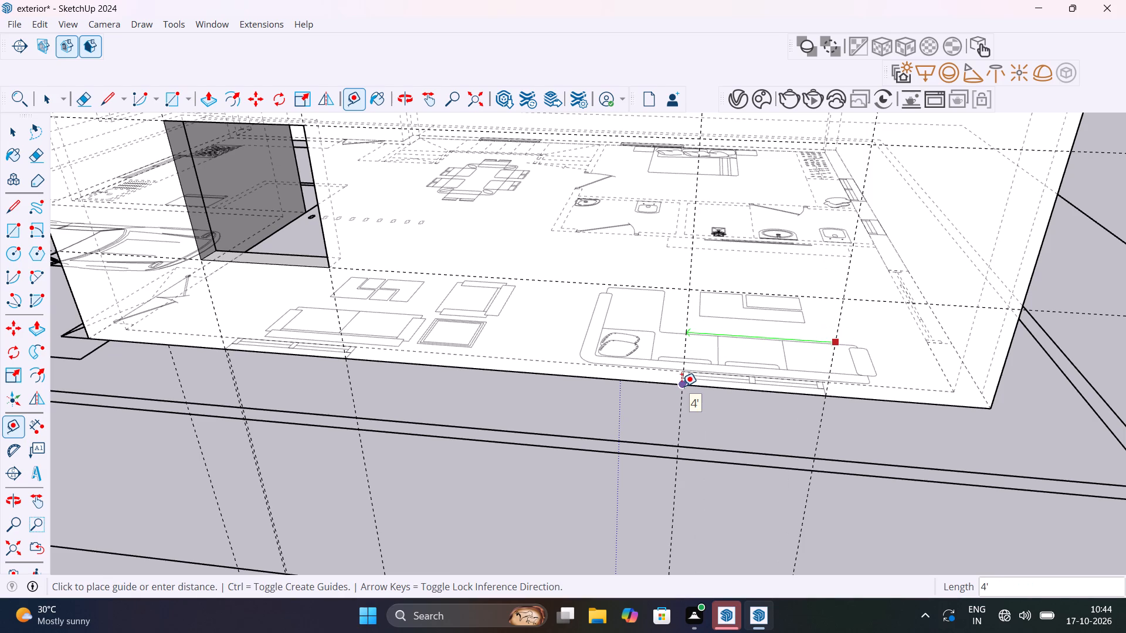
pyautogui.scroll(6, 681, 383)
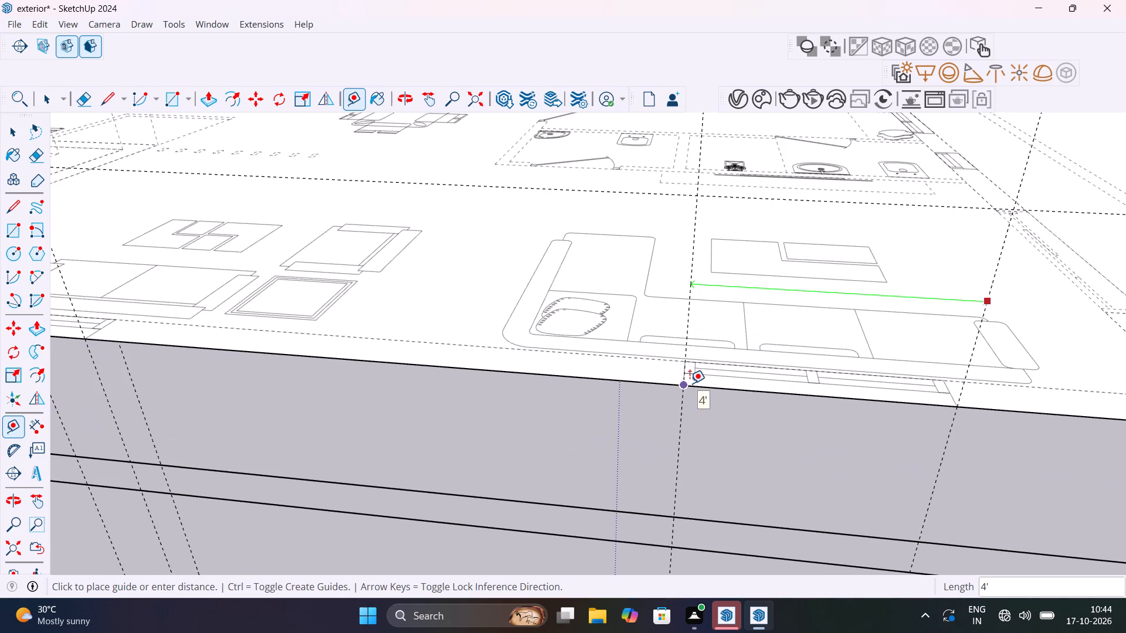
pyautogui.click(683, 383)
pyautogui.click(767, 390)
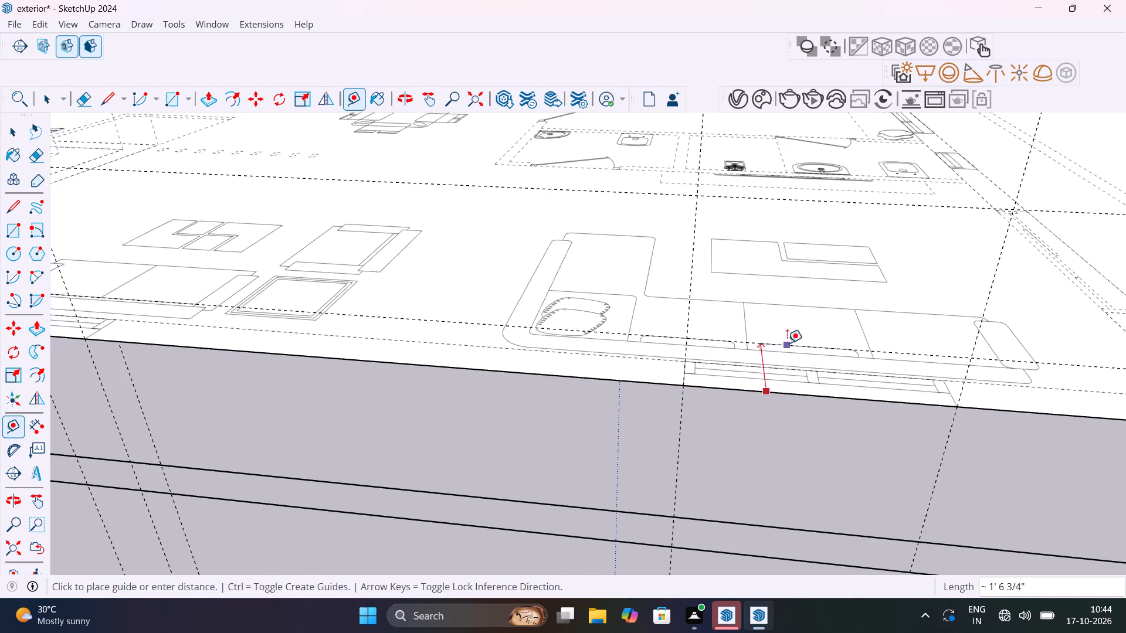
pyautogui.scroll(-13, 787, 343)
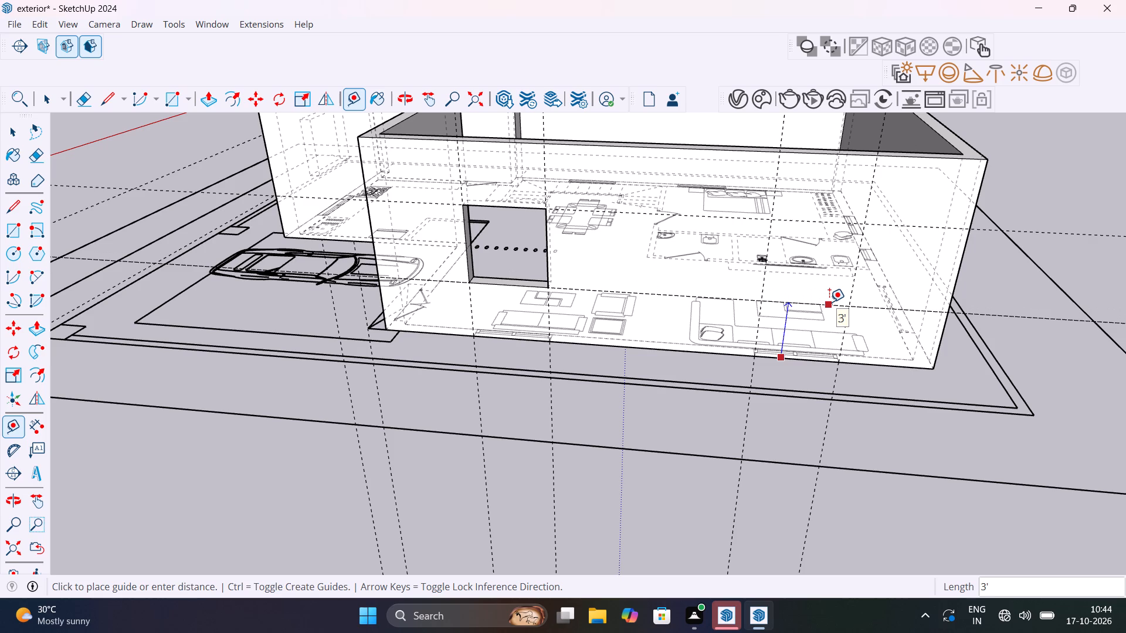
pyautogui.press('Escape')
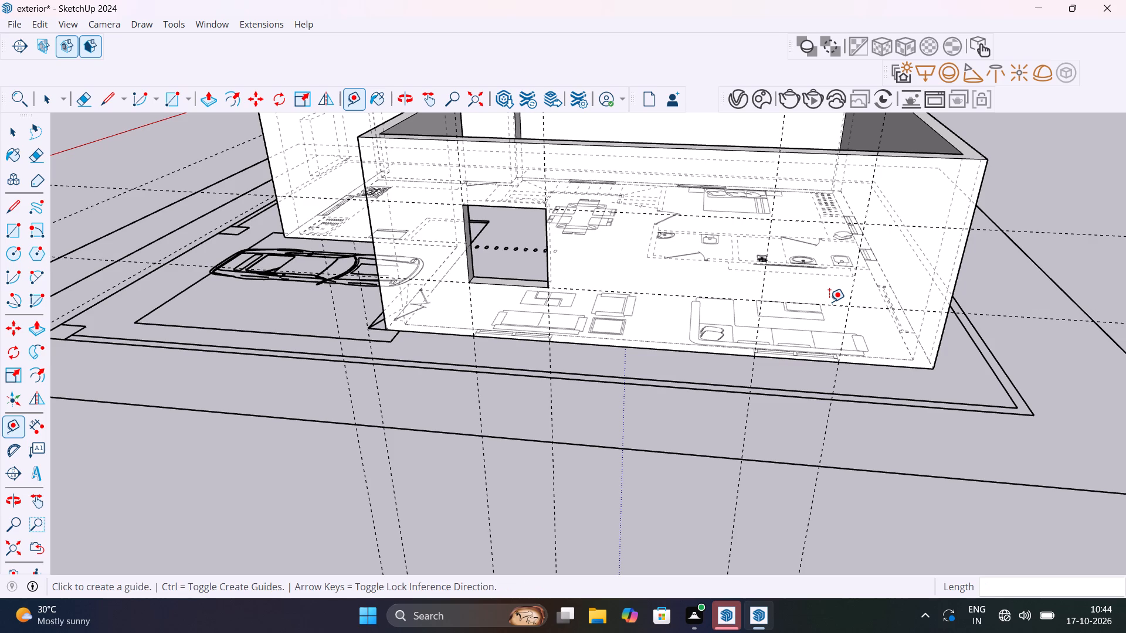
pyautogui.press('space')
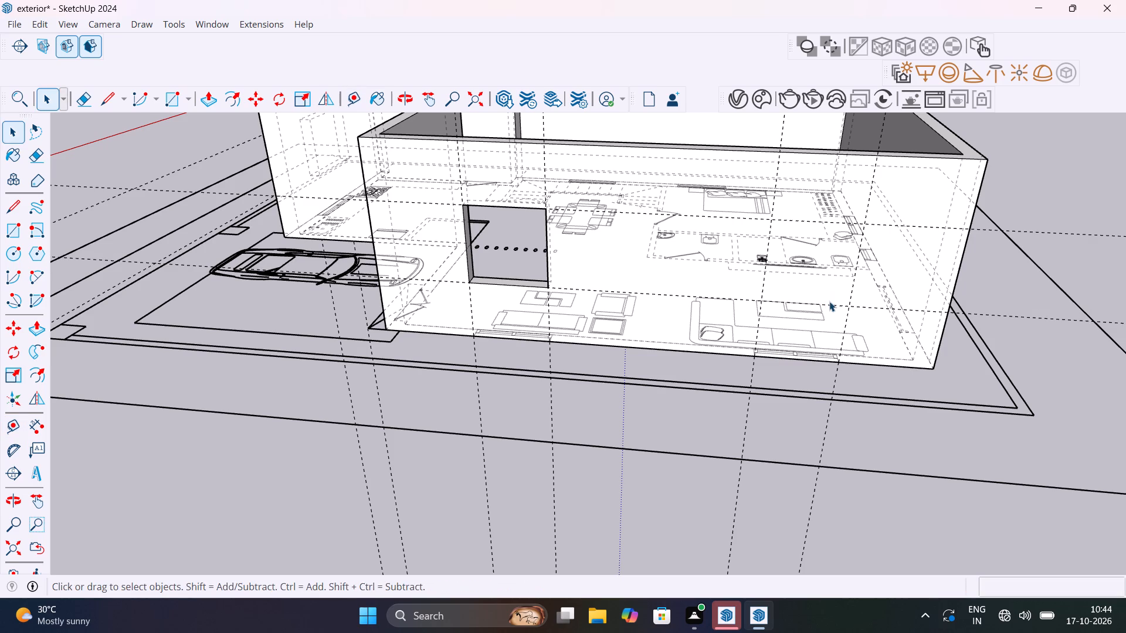
# Draw a 4' by 4' rectangle on the wall between the second window's guides and the sill and head guides.
pyautogui.write('r')
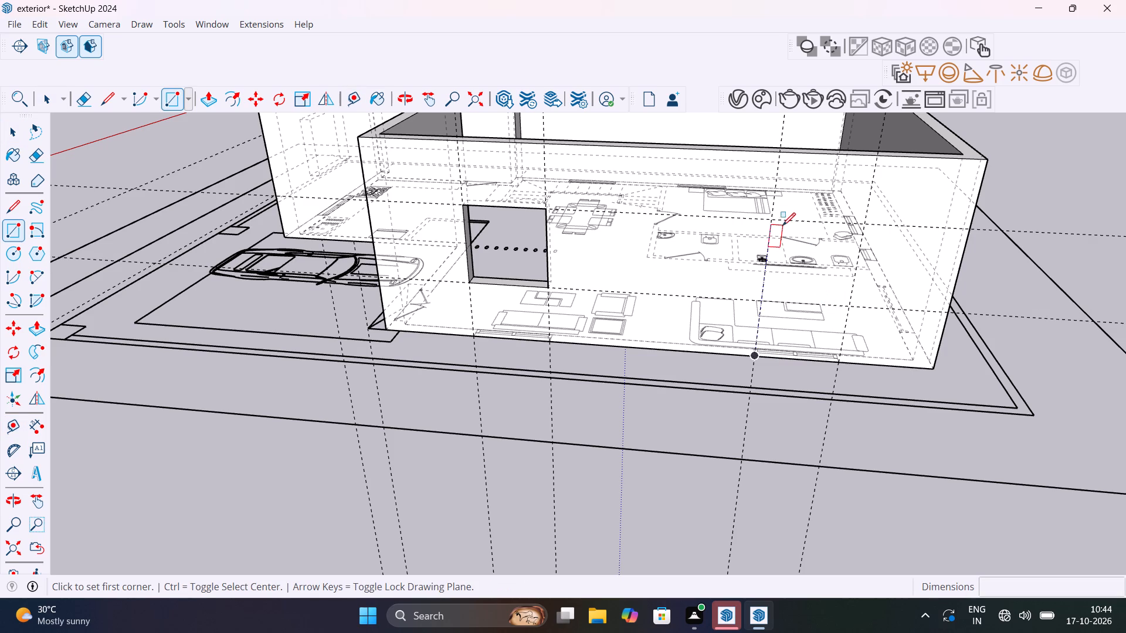
pyautogui.click(769, 219)
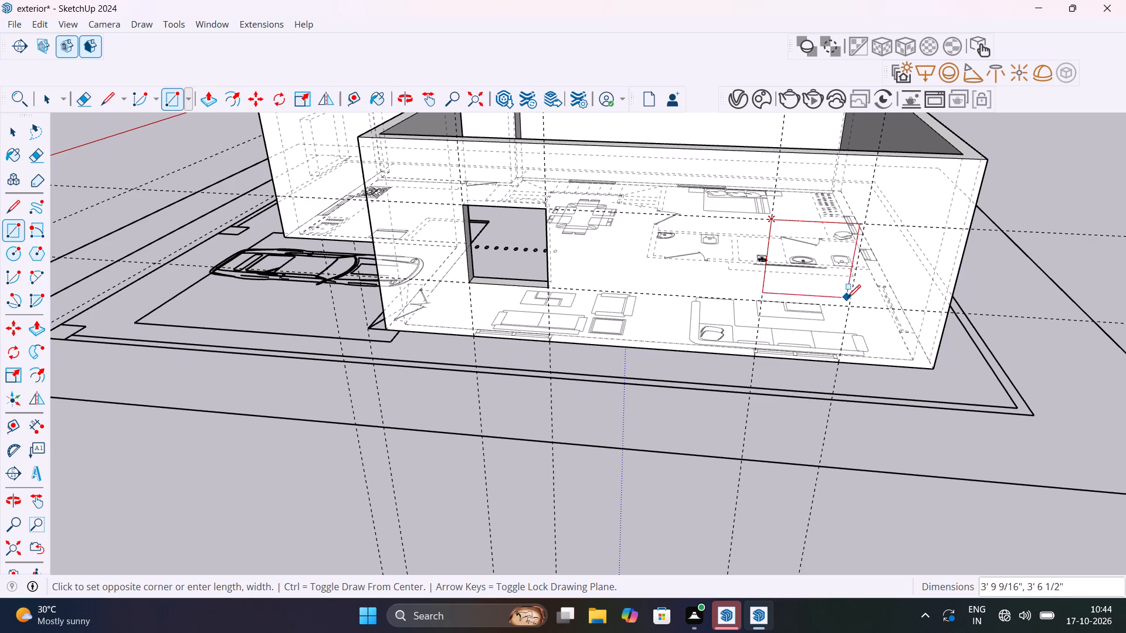
pyautogui.click(849, 305)
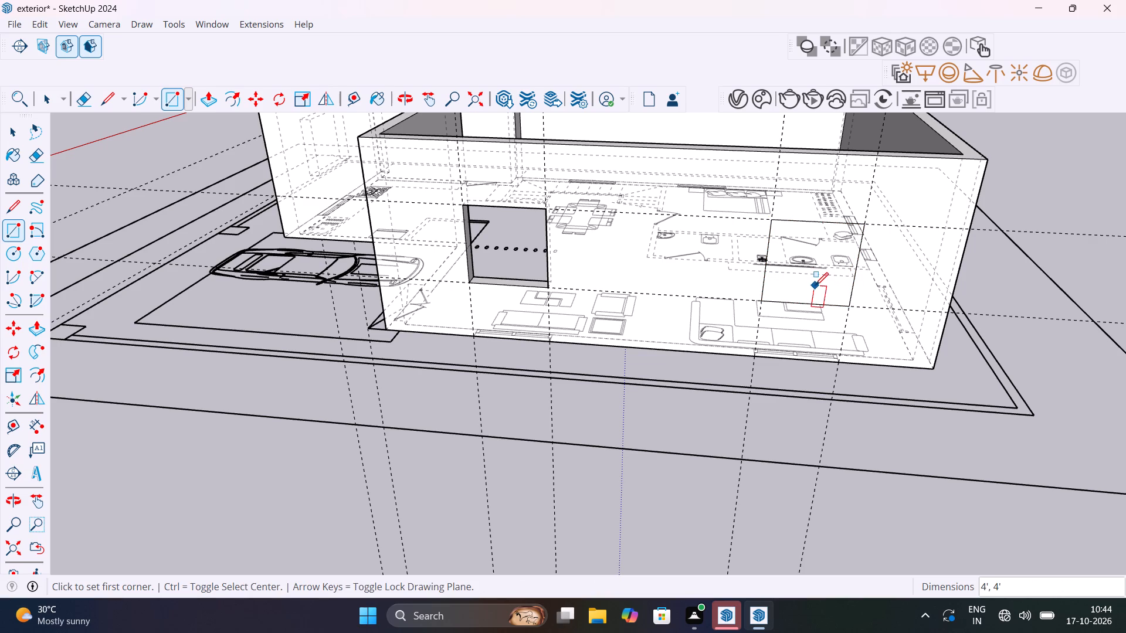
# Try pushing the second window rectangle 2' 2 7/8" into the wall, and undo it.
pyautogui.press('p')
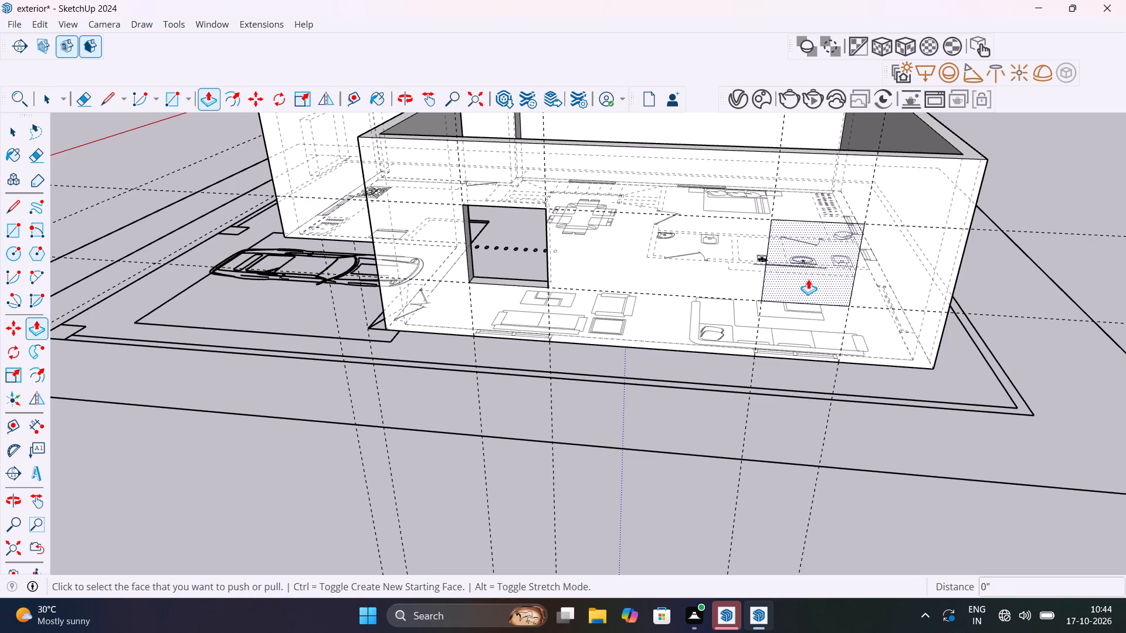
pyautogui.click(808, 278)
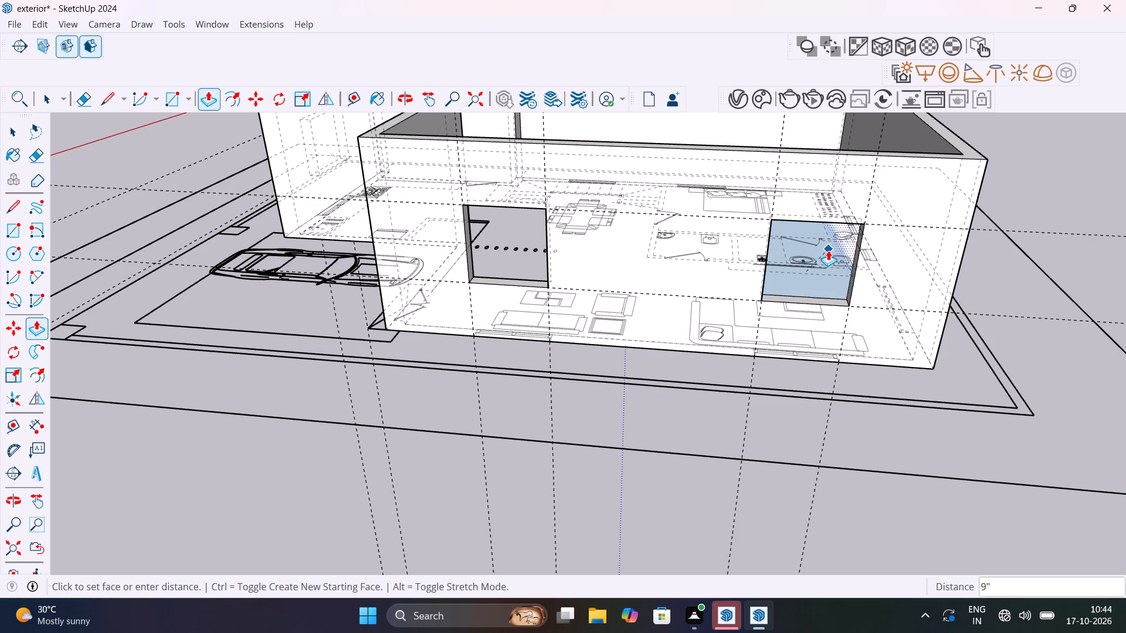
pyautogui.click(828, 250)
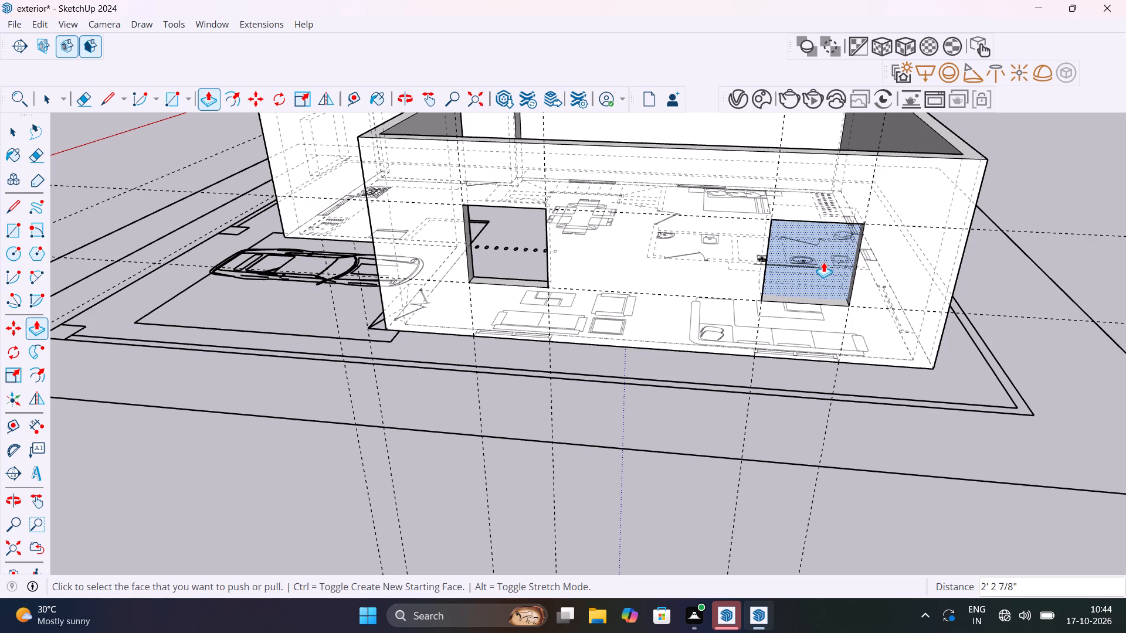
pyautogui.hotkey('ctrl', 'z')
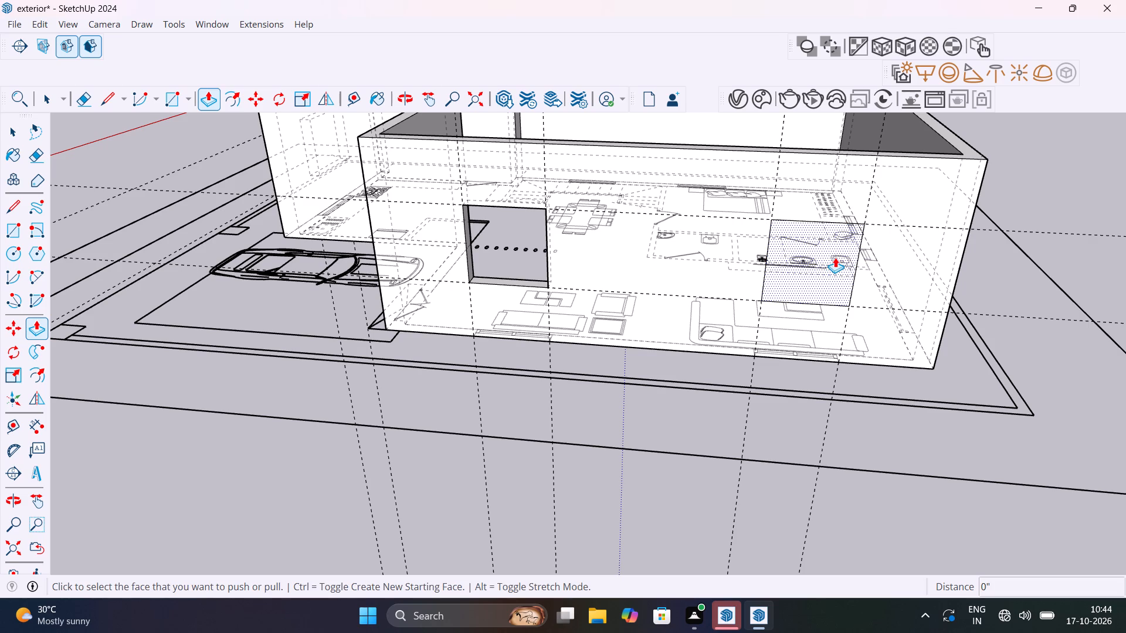
# Push the second window rectangle 1' 1" into the wall.
pyautogui.click(823, 264)
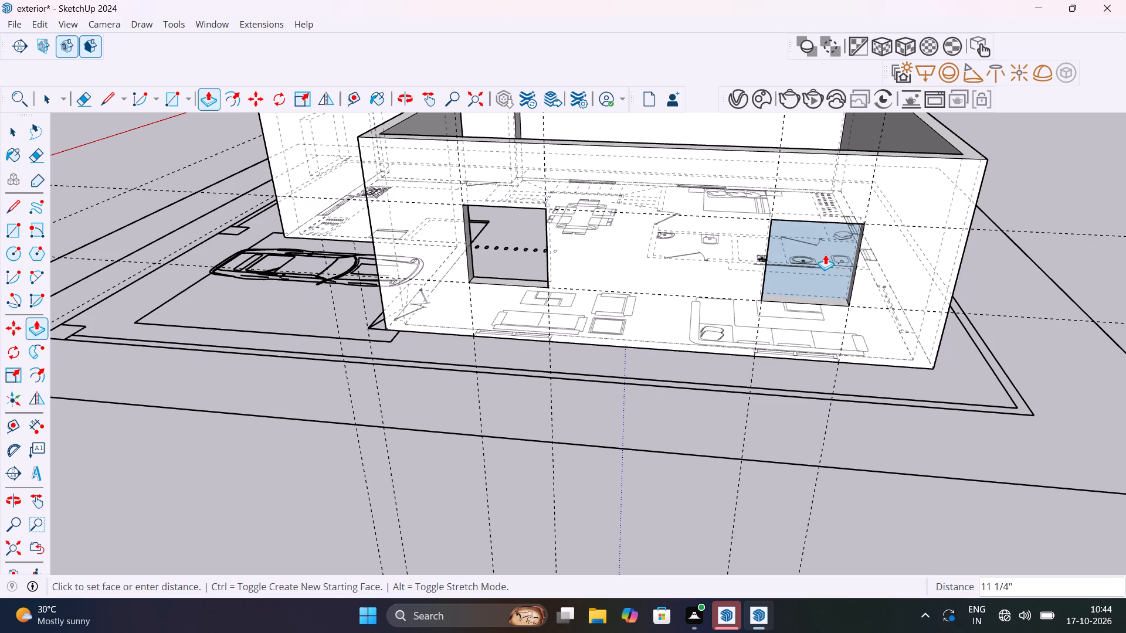
pyautogui.click(830, 251)
pyautogui.scroll(-2, 817, 278)
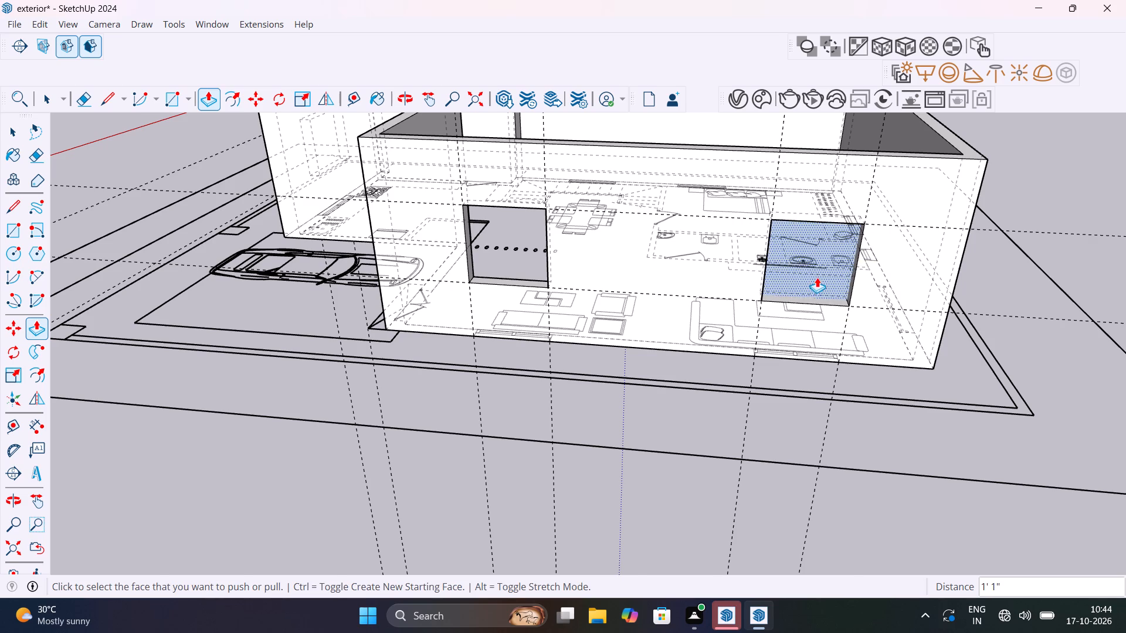
pyautogui.scroll(-5, 817, 277)
pyautogui.scroll(4, 832, 283)
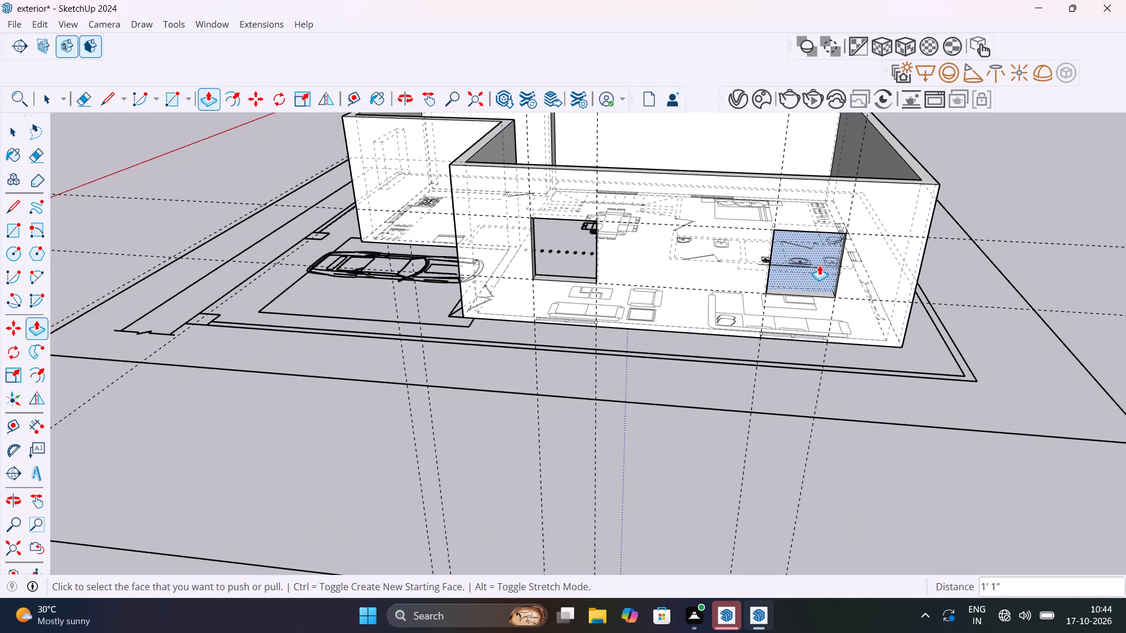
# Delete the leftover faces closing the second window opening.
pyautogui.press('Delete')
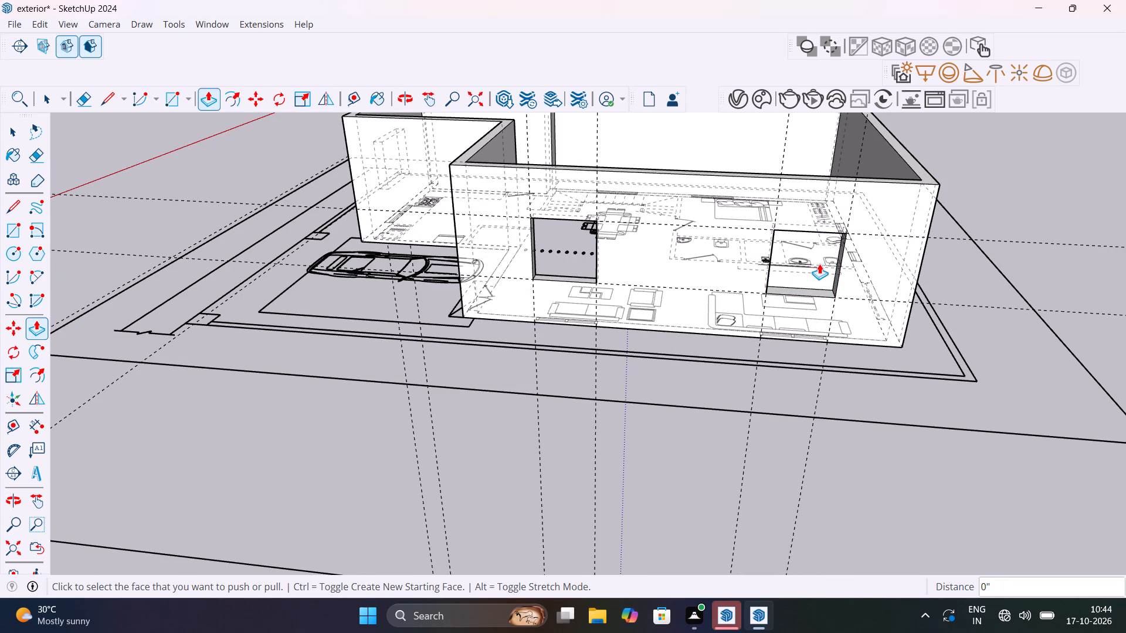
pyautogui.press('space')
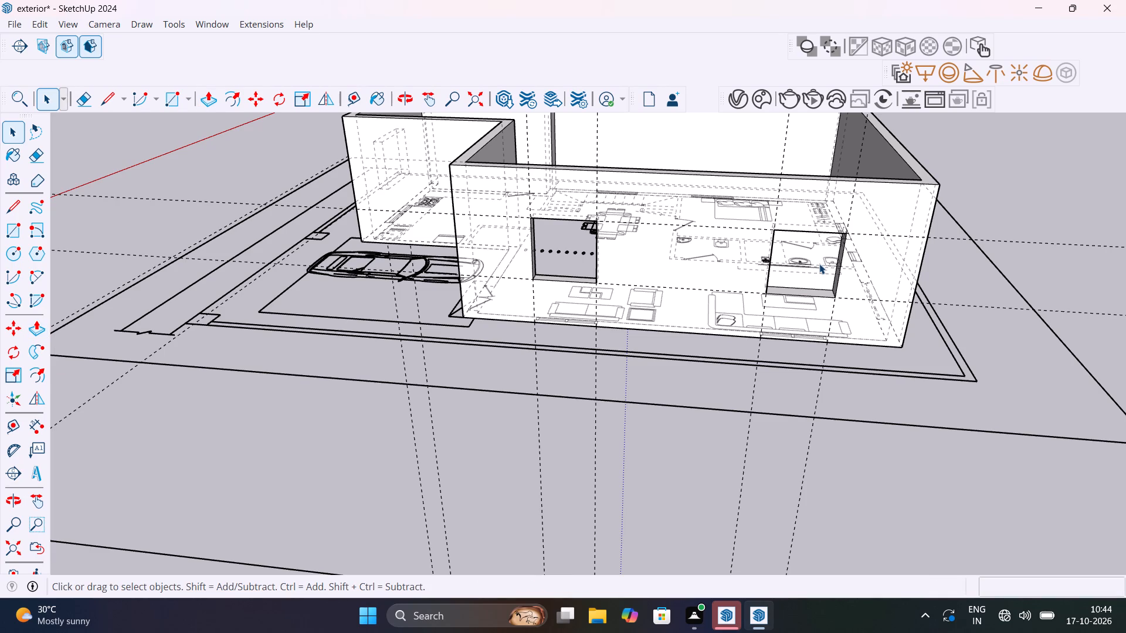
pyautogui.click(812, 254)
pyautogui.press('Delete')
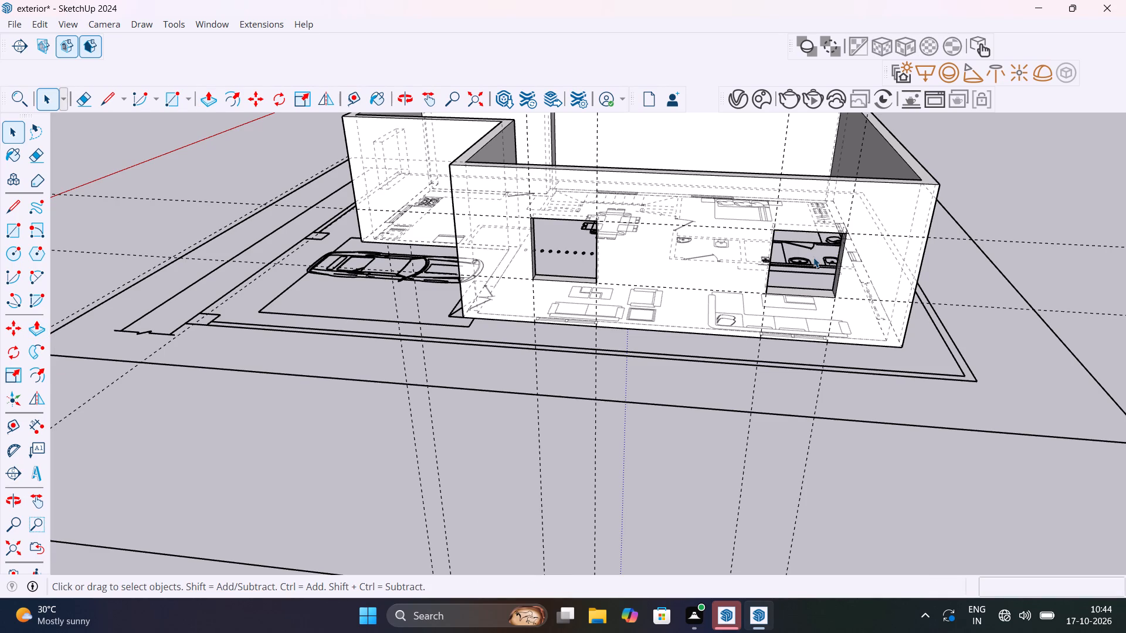
# Examine the second window opening, the car-side entrance and the adjoining end wall from outside and inside.
pyautogui.scroll(-6, 813, 257)
pyautogui.moveTo(869, 329); pyautogui.dragTo(474, 365, button='middle')
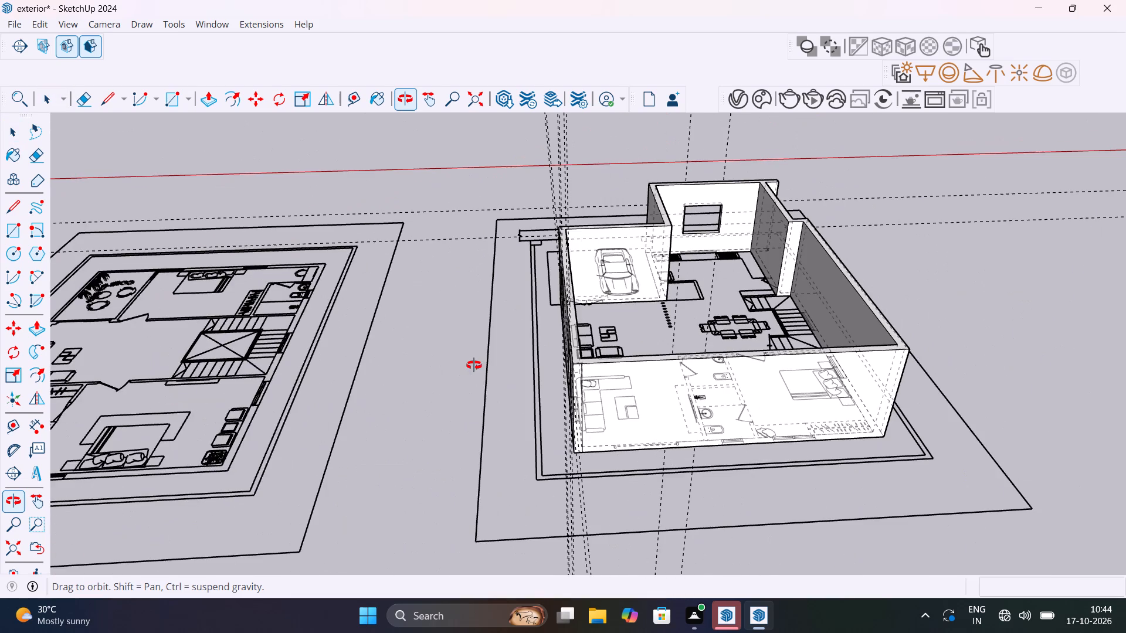
pyautogui.moveTo(474, 365); pyautogui.dragTo(674, 417, button='middle')
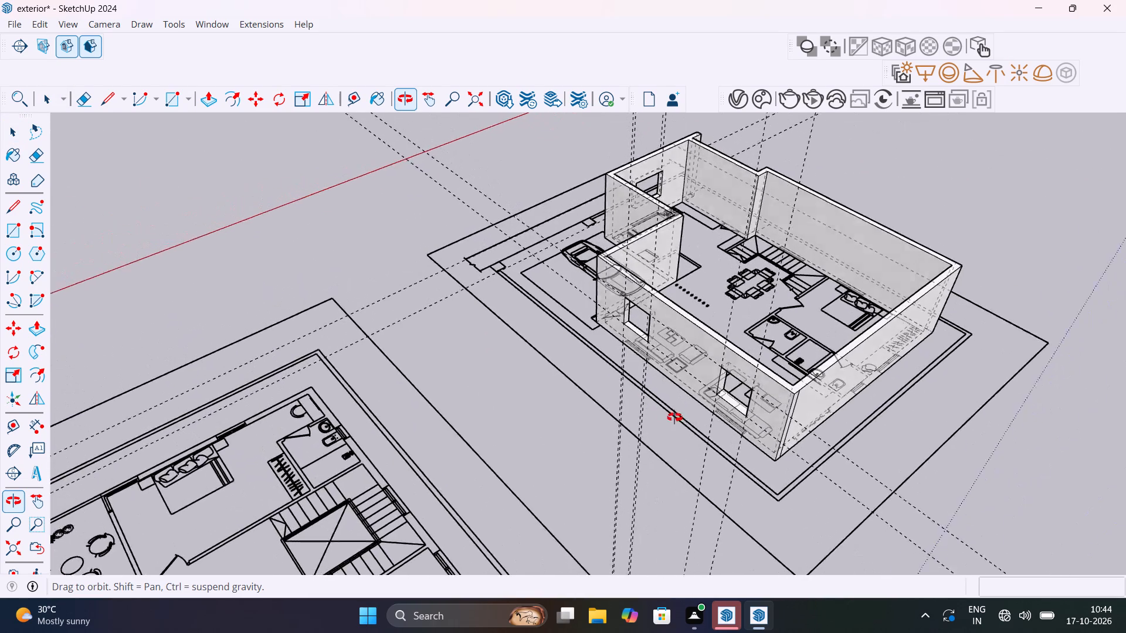
pyautogui.moveTo(674, 417); pyautogui.dragTo(707, 409, button='middle')
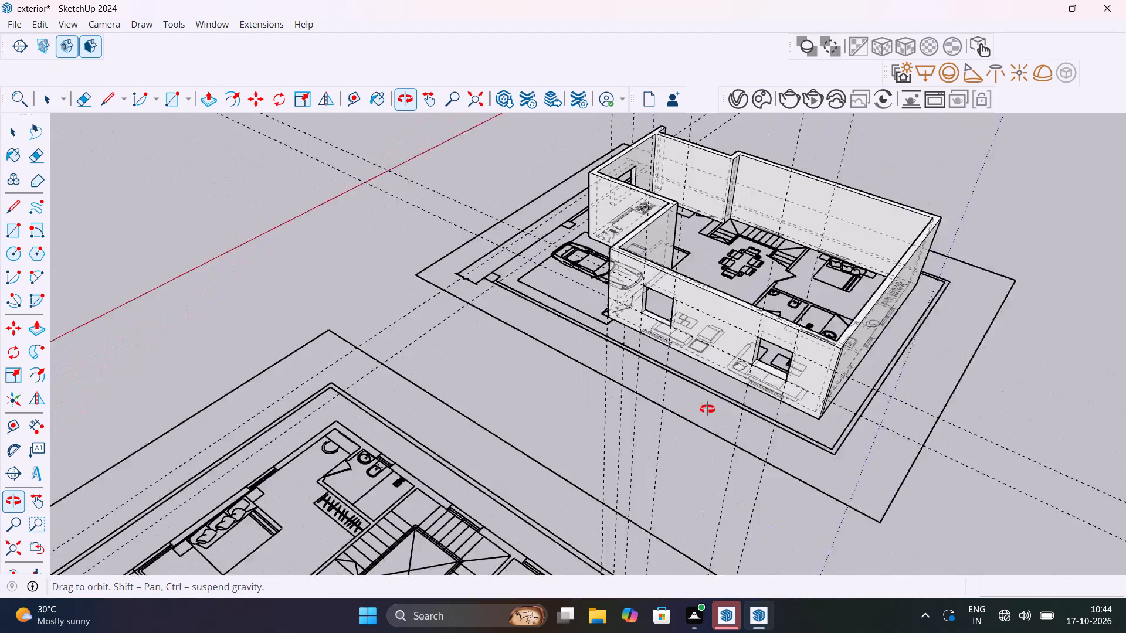
pyautogui.moveTo(707, 409); pyautogui.dragTo(940, 398, button='middle')
pyautogui.scroll(8, 654, 287)
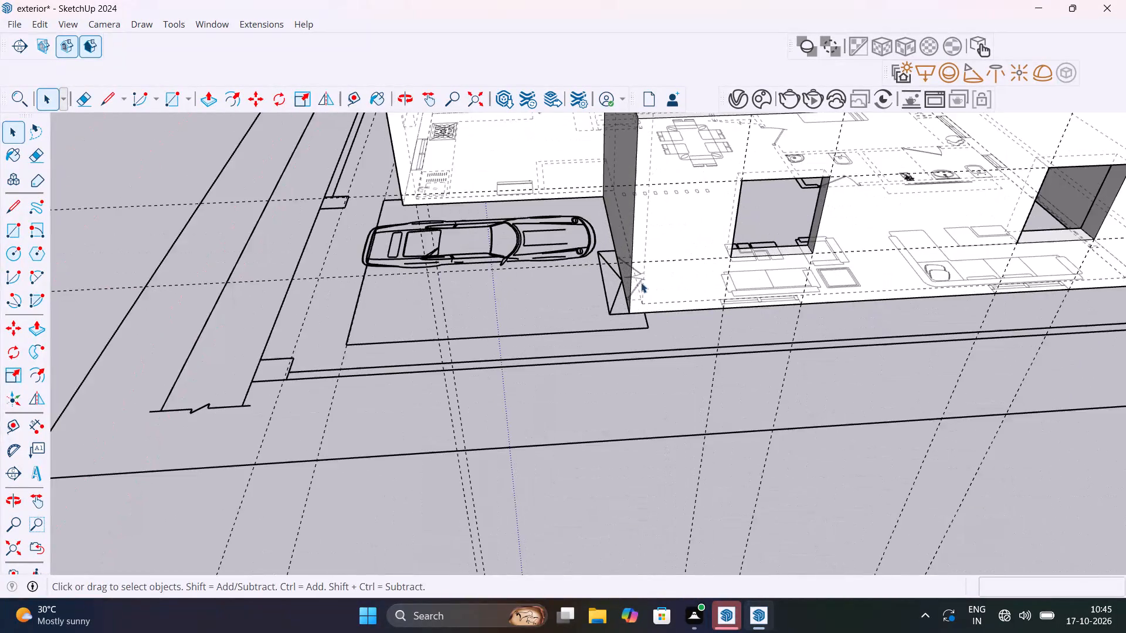
pyautogui.scroll(2, 641, 283)
pyautogui.moveTo(671, 320); pyautogui.dragTo(958, 367, button='middle')
pyautogui.scroll(5, 576, 270)
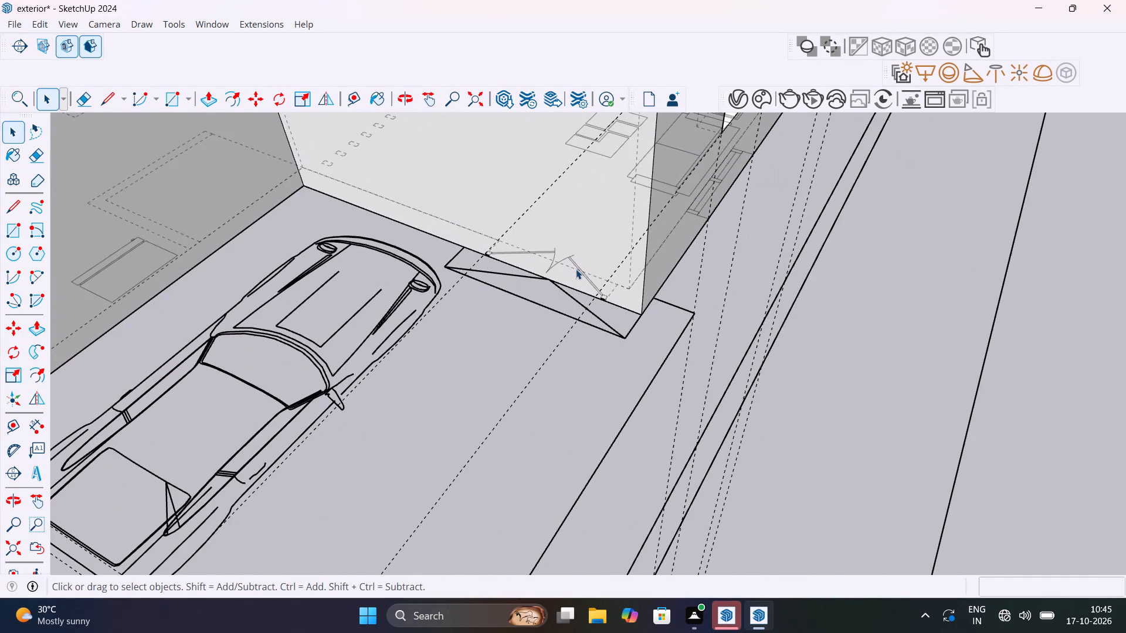
pyautogui.moveTo(605, 273); pyautogui.dragTo(709, 273, button='middle')
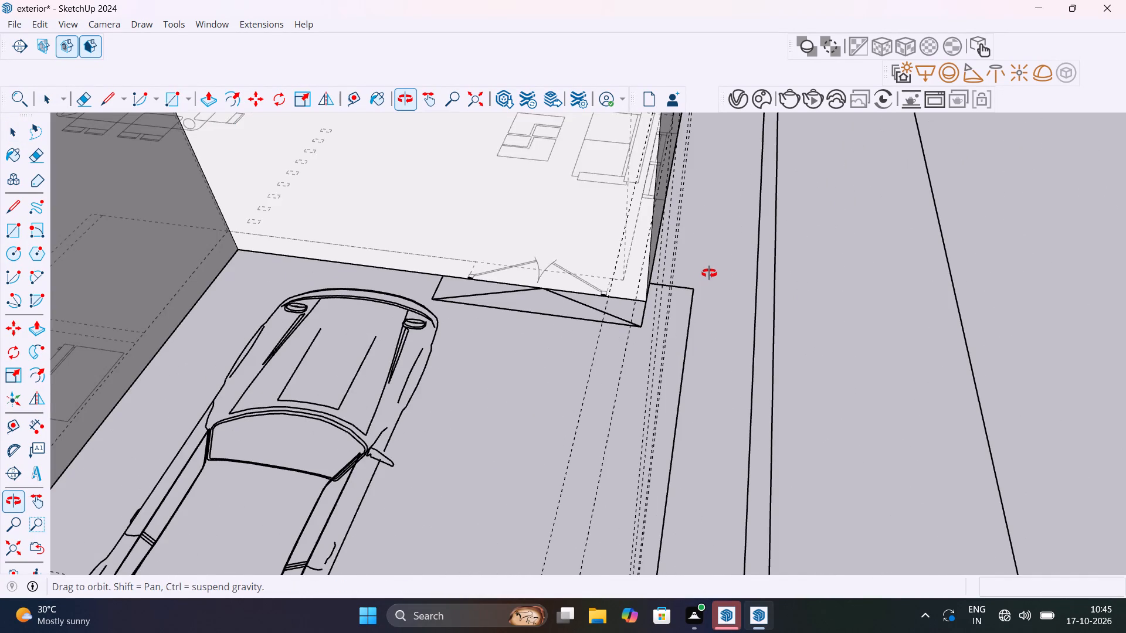
pyautogui.moveTo(709, 273); pyautogui.dragTo(765, 219, button='middle')
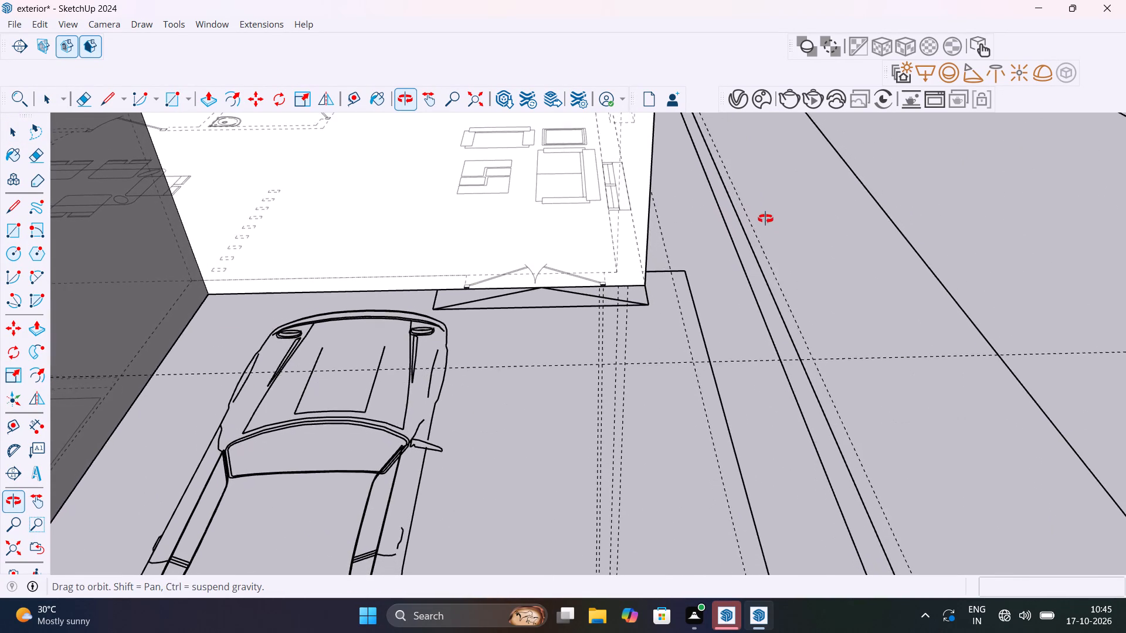
pyautogui.moveTo(765, 219); pyautogui.dragTo(541, 233, button='middle')
pyautogui.scroll(-19, 600, 256)
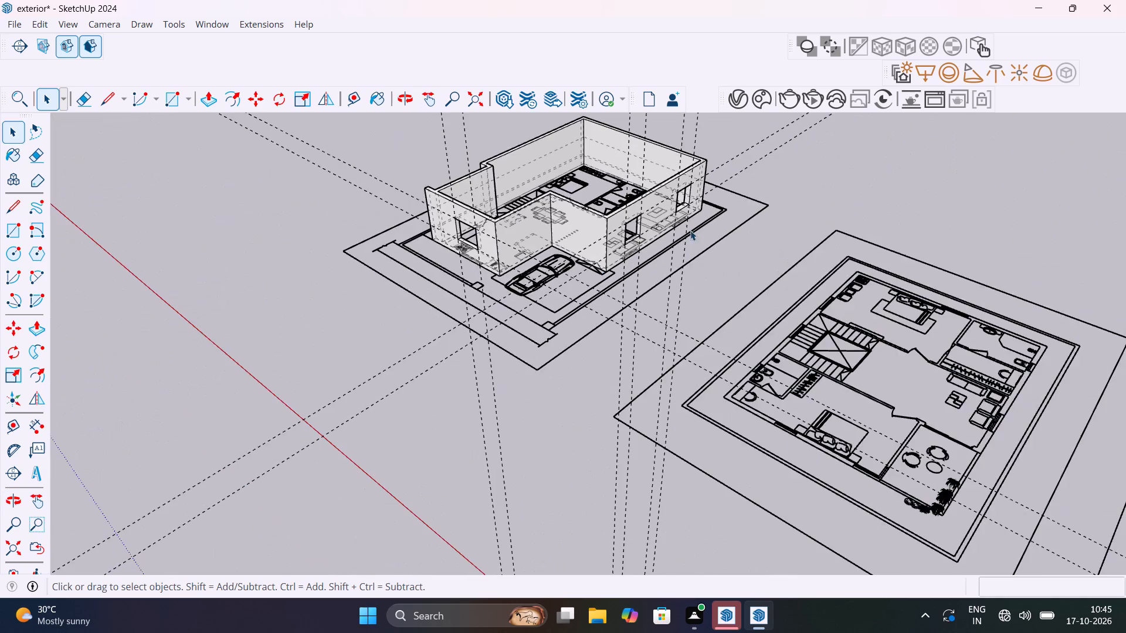
pyautogui.moveTo(692, 227); pyautogui.dragTo(446, 237, button='middle')
pyautogui.scroll(11, 712, 253)
pyautogui.moveTo(790, 285); pyautogui.dragTo(442, 272, button='middle')
pyautogui.scroll(-6, 624, 355)
pyautogui.moveTo(650, 377); pyautogui.dragTo(597, 358, button='middle')
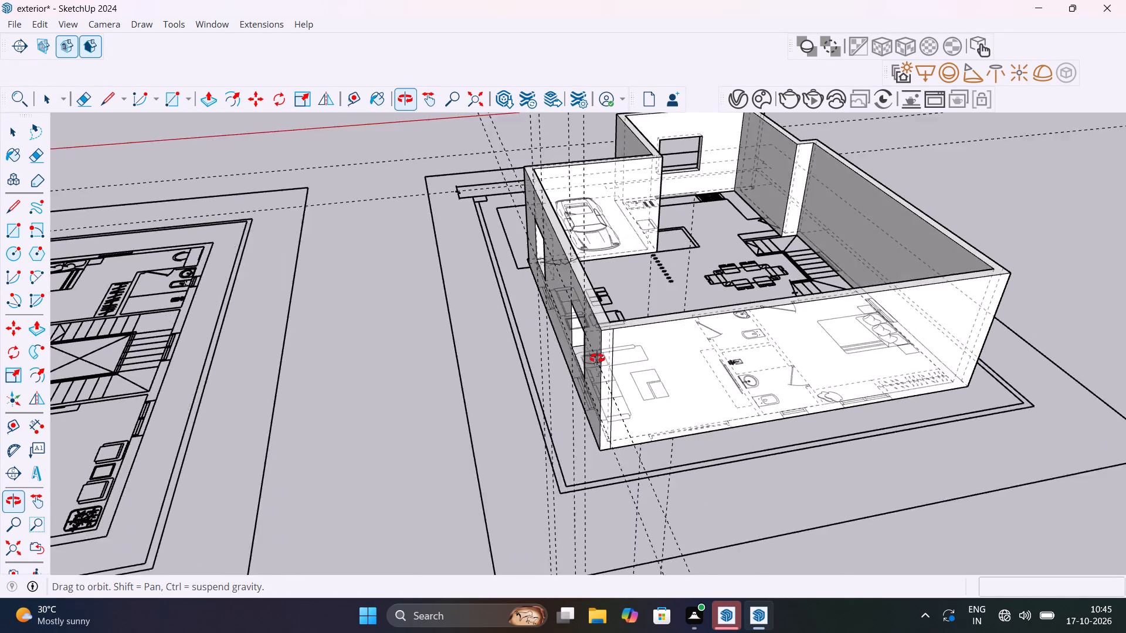
pyautogui.moveTo(597, 358); pyautogui.dragTo(547, 353, button='middle')
pyautogui.scroll(6, 673, 450)
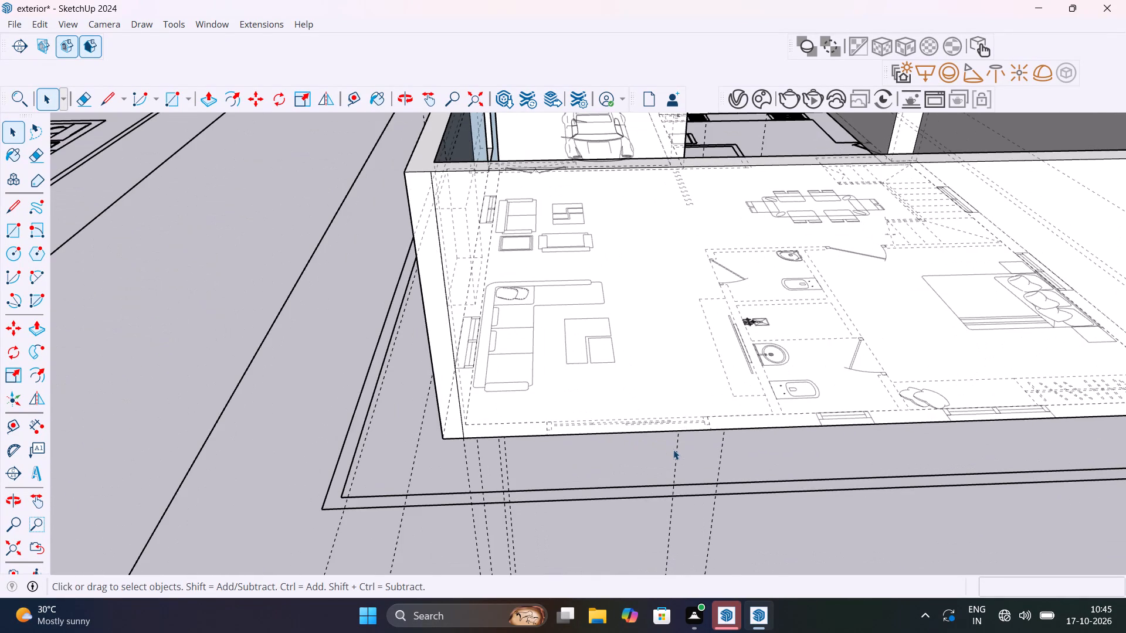
pyautogui.scroll(-11, 676, 439)
pyautogui.scroll(5, 686, 441)
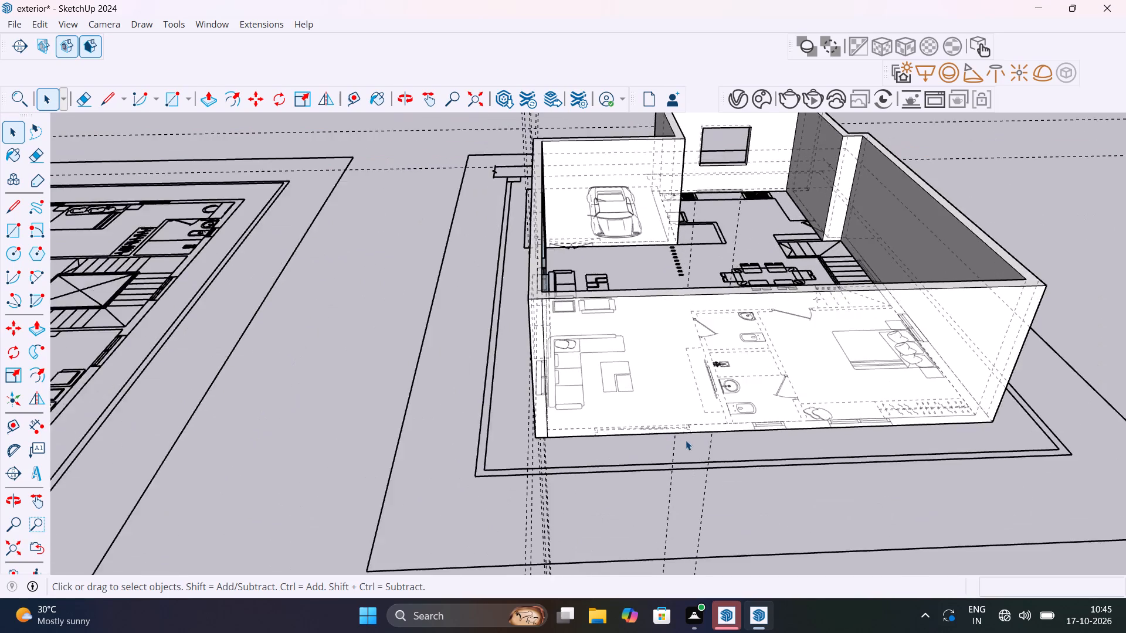
pyautogui.scroll(5, 686, 440)
pyautogui.moveTo(679, 426); pyautogui.dragTo(706, 484, button='middle')
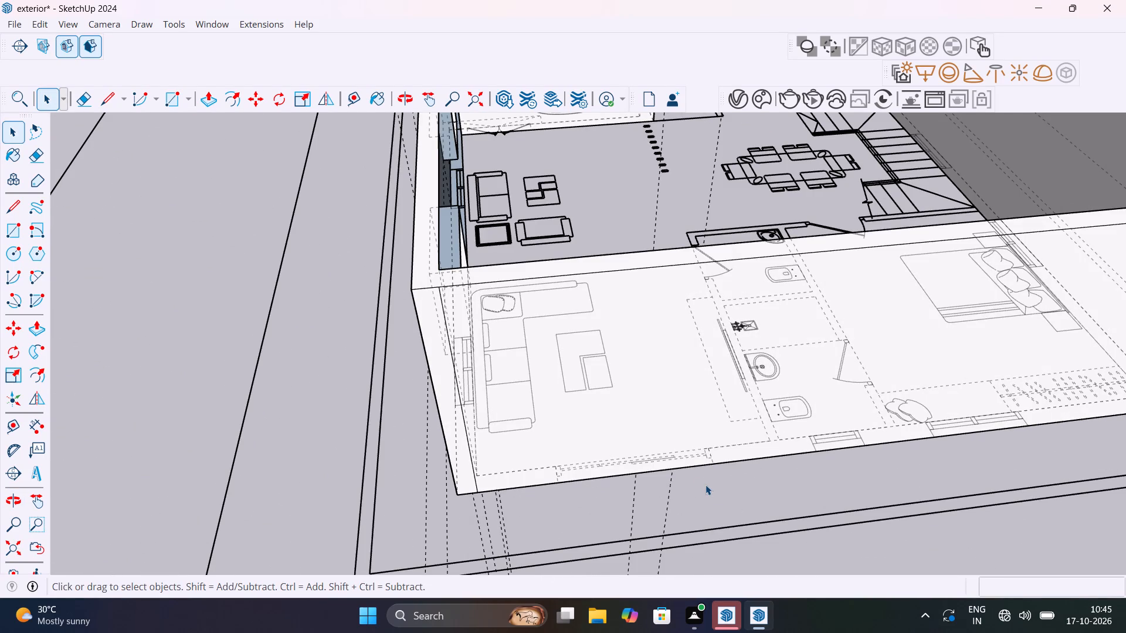
pyautogui.moveTo(519, 318); pyautogui.dragTo(227, 262, button='middle')
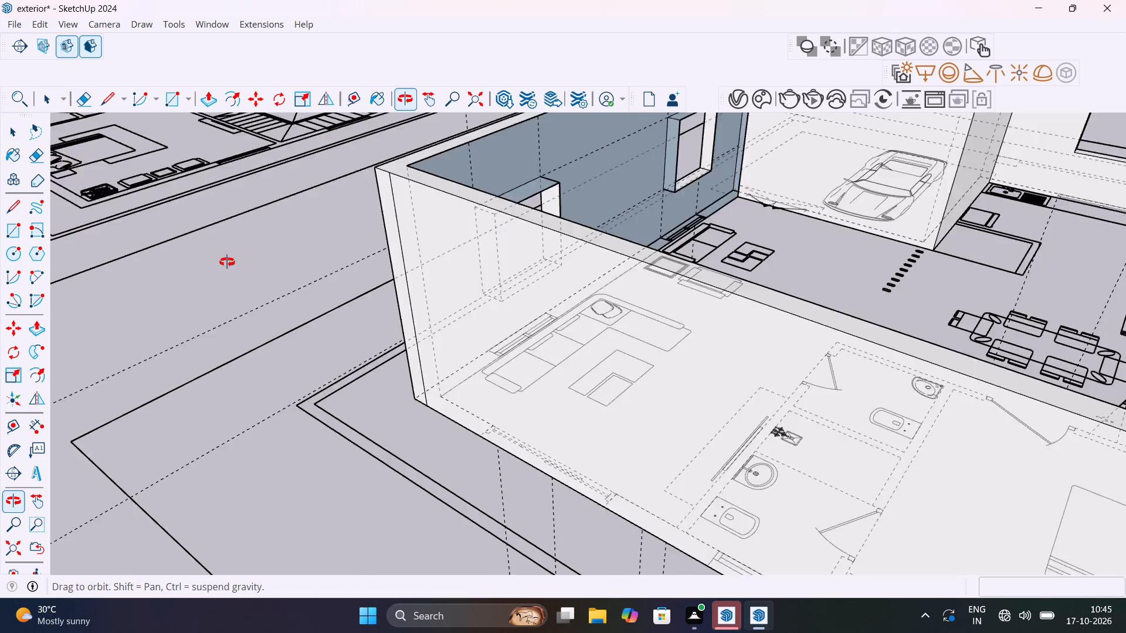
pyautogui.moveTo(227, 262); pyautogui.dragTo(194, 257, button='middle')
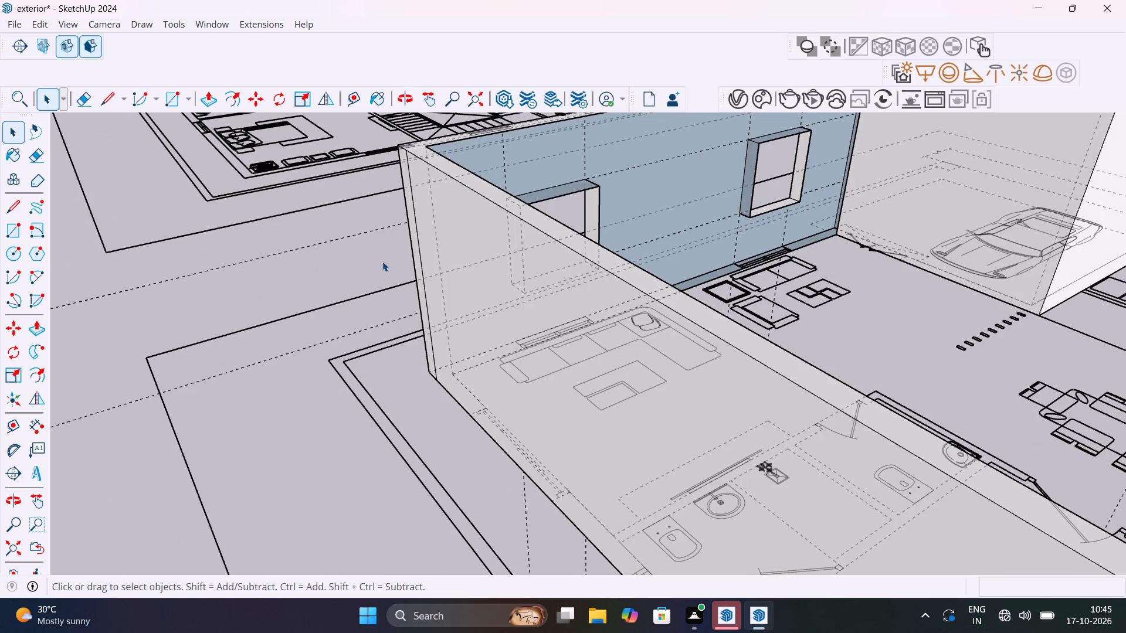
# Undo the second window's face deletions and the push that preceded them.
pyautogui.hotkey('ctrl', 'z')
pyautogui.hotkey('ctrl', 'z')
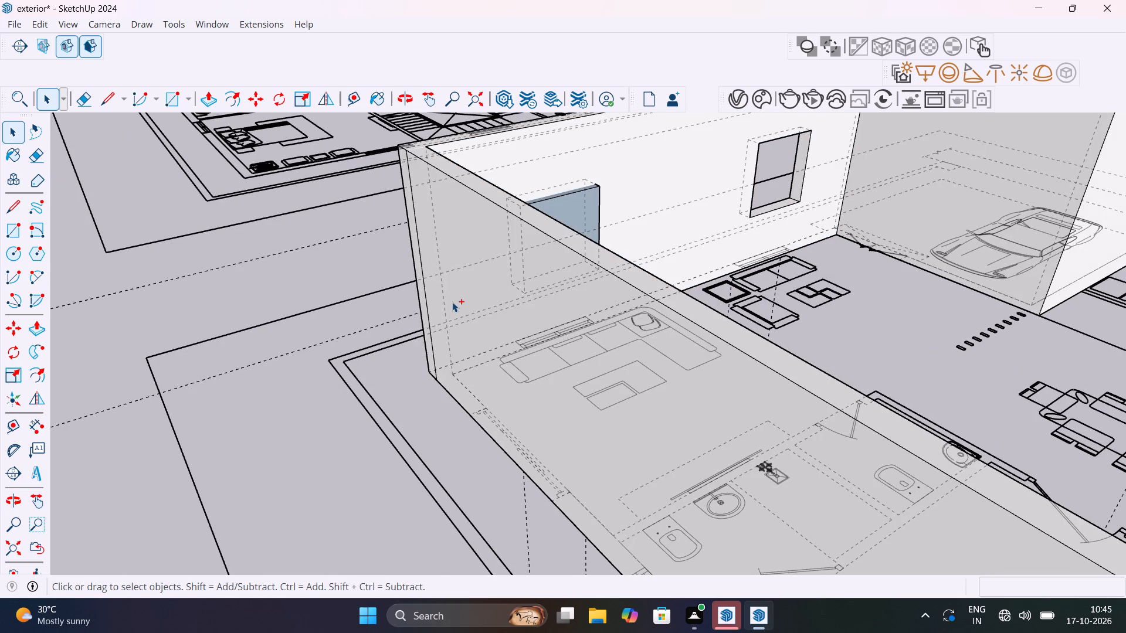
pyautogui.hotkey('ctrl', 'z')
# Push the second window rectangle again through the full thickness of the wall to cut the opening.
pyautogui.moveTo(473, 303); pyautogui.dragTo(999, 331, button='middle')
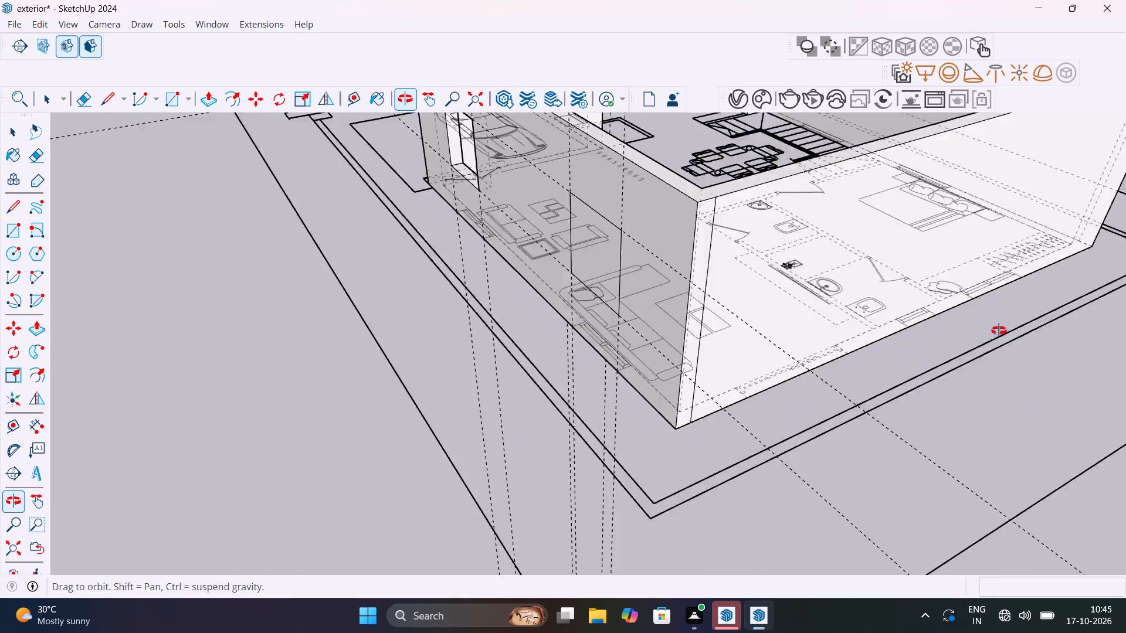
pyautogui.moveTo(999, 331); pyautogui.dragTo(1070, 326, button='middle')
pyautogui.press('space')
pyautogui.click(630, 265)
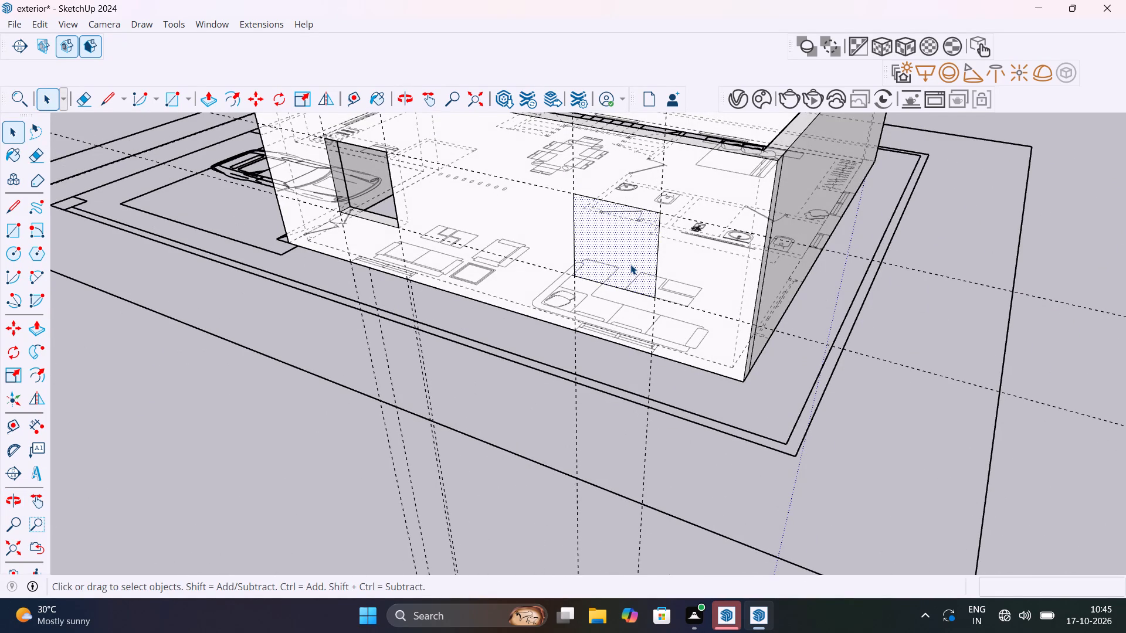
pyautogui.press('p')
pyautogui.click(630, 264)
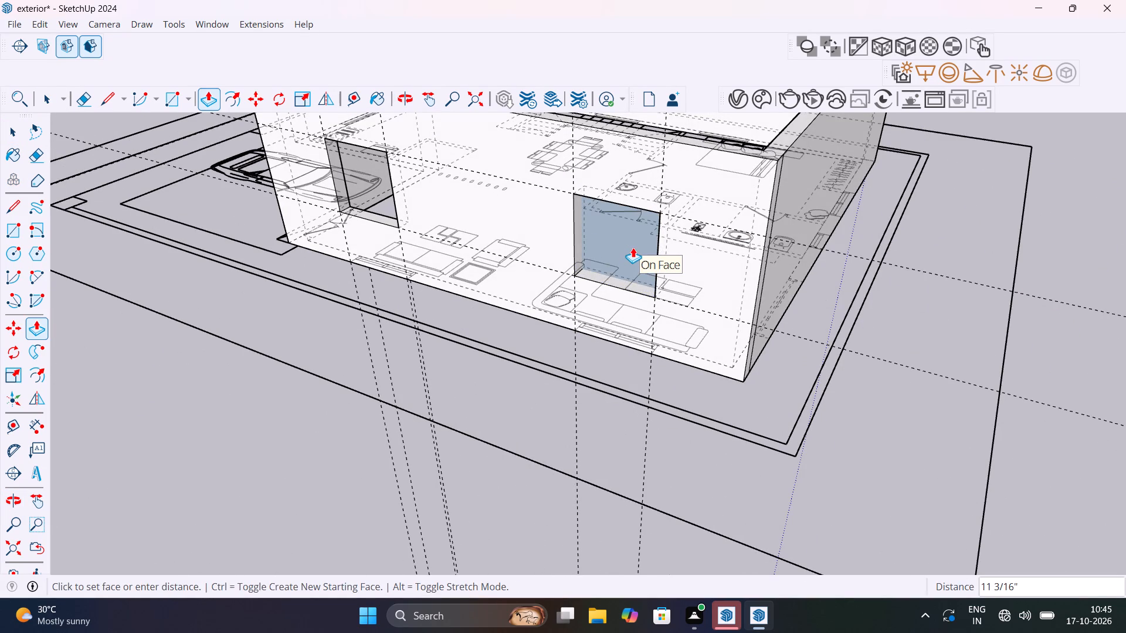
pyautogui.click(629, 243)
pyautogui.scroll(-1, 635, 264)
pyautogui.moveTo(635, 263); pyautogui.dragTo(228, 367, button='middle')
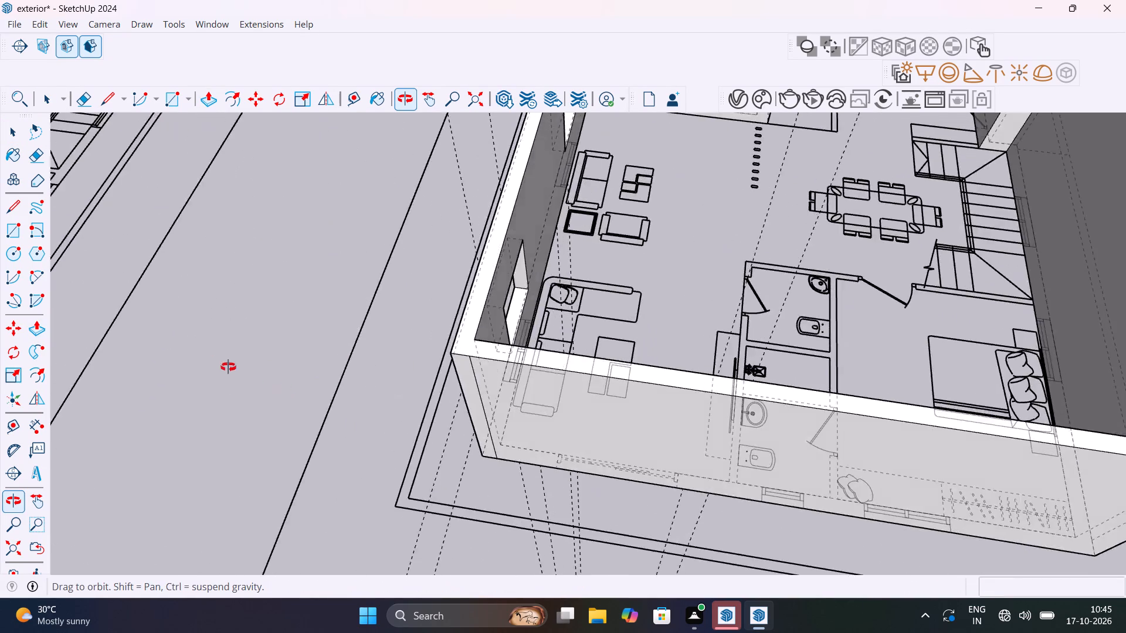
pyautogui.moveTo(228, 367); pyautogui.dragTo(453, 288, button='middle')
pyautogui.scroll(-6, 567, 290)
pyautogui.press('space')
# Add two vertical guides for the end wall's first window, one 3' 9" from the living-room corner and one 6' further along.
pyautogui.scroll(8, 630, 343)
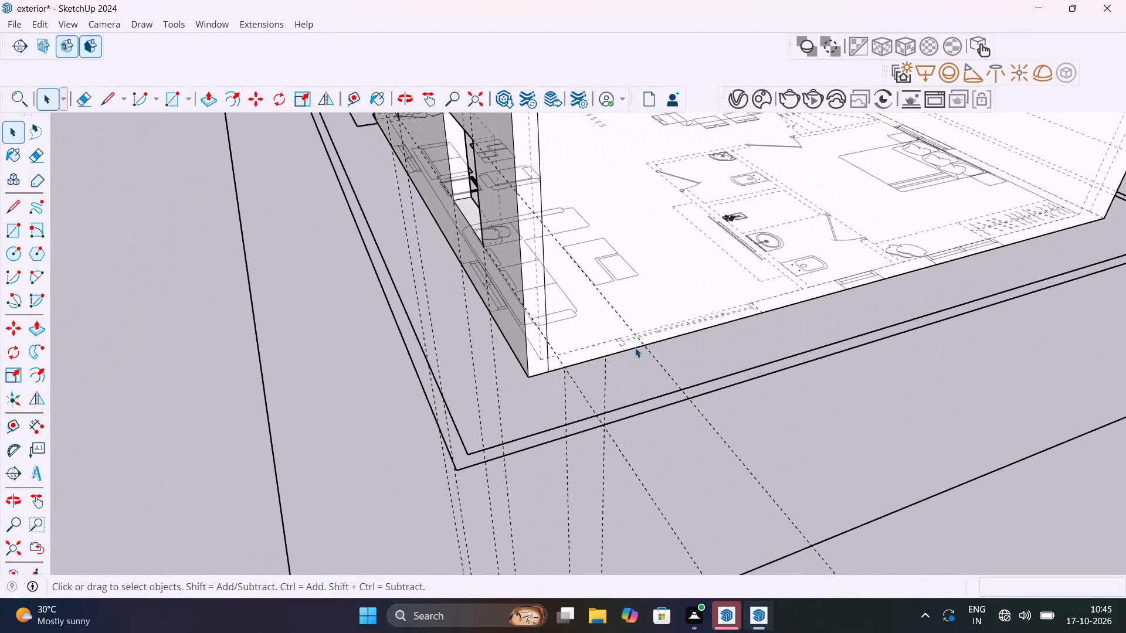
pyautogui.keyDown('shift'); pyautogui.moveTo(635, 346); pyautogui.dragTo(441, 403, button='middle'); pyautogui.keyUp('shift')
pyautogui.press('t')
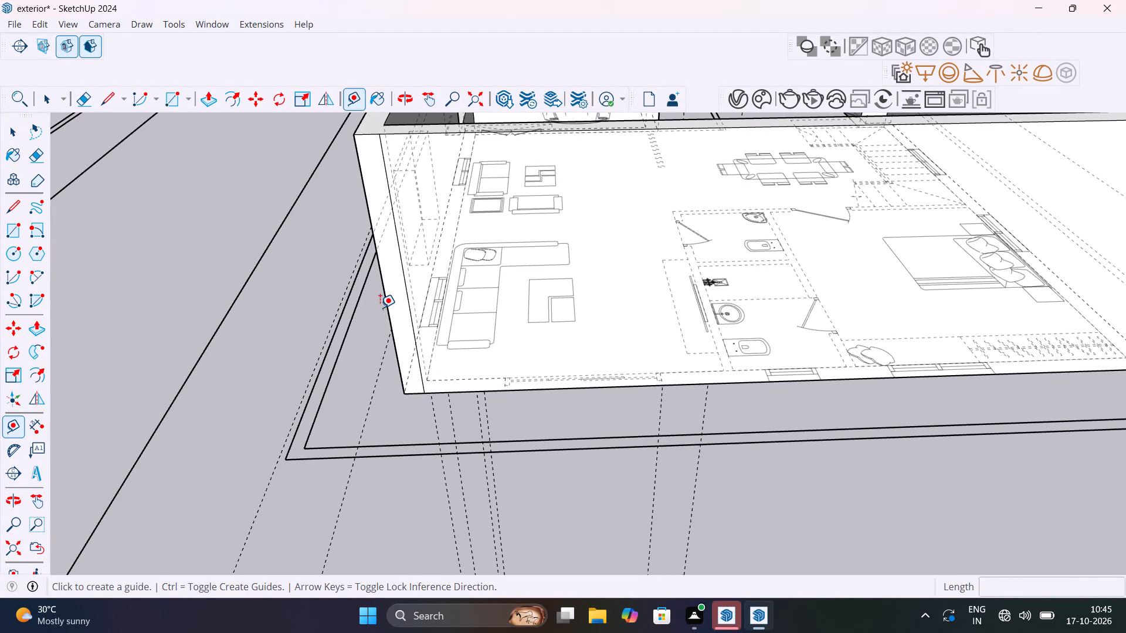
pyautogui.click(383, 305)
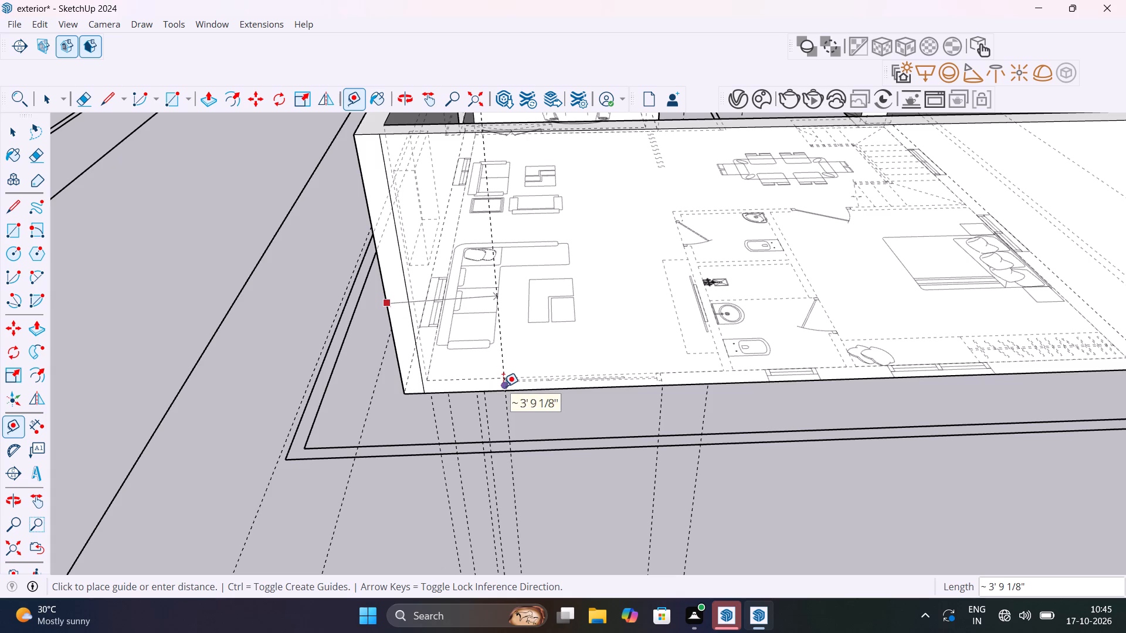
pyautogui.scroll(10, 503, 386)
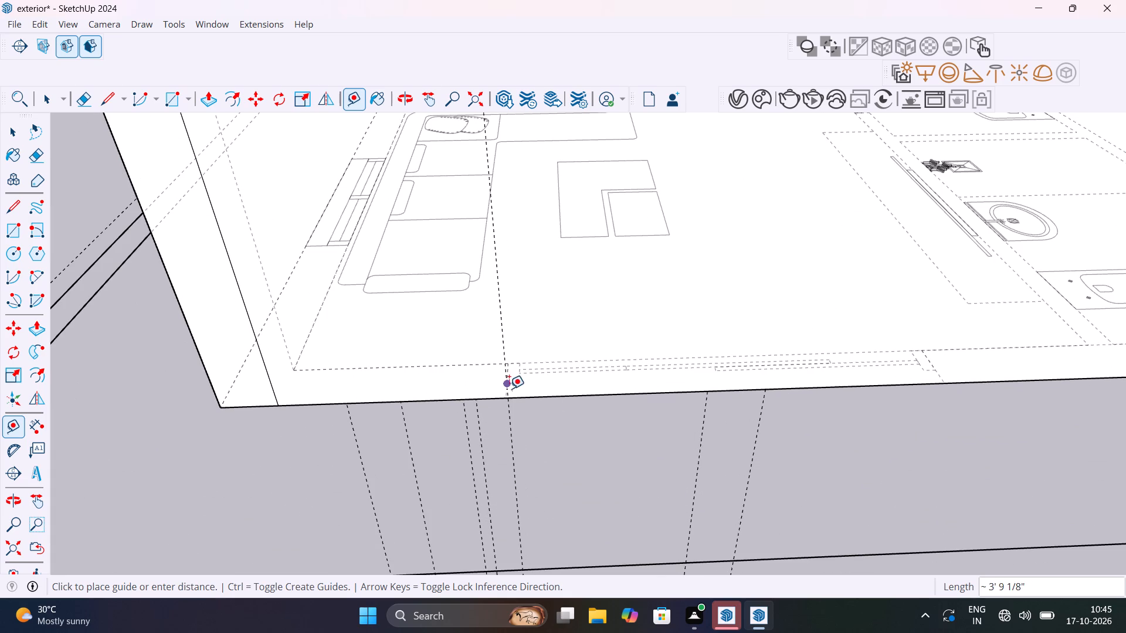
pyautogui.click(506, 394)
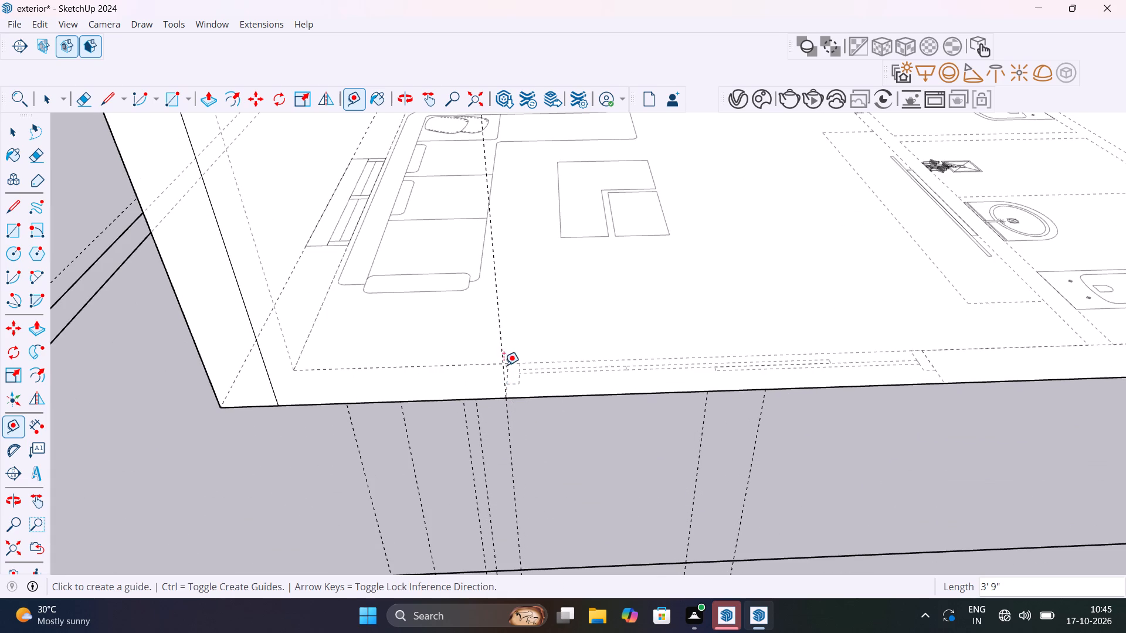
pyautogui.click(500, 348)
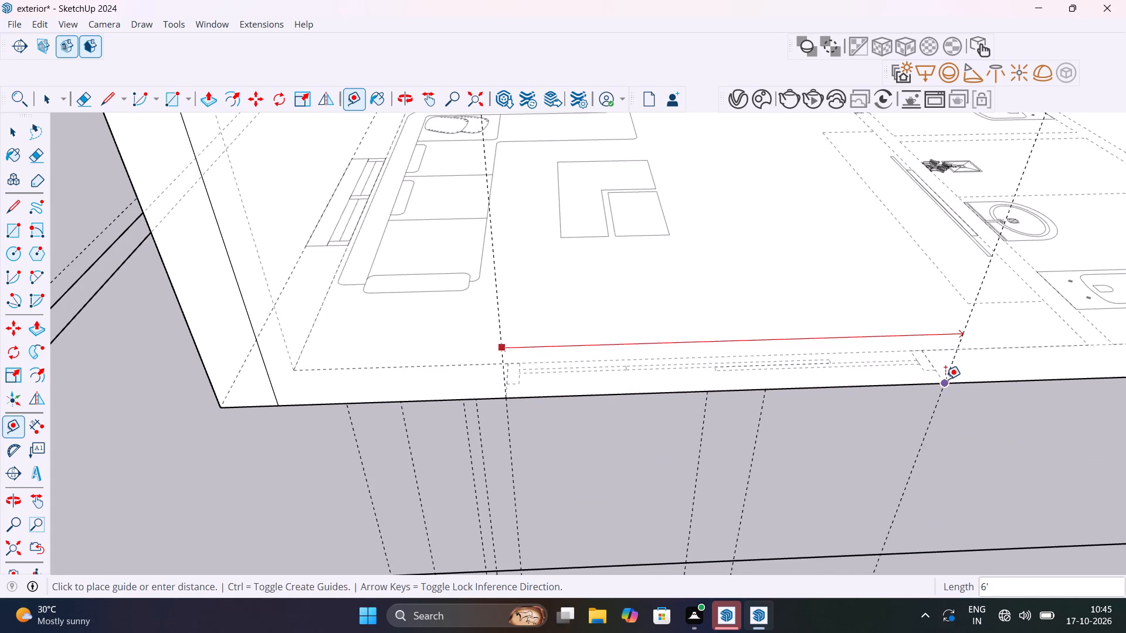
pyautogui.click(945, 379)
# Add a horizontal sill guide on the end wall 2' above its base.
pyautogui.click(836, 387)
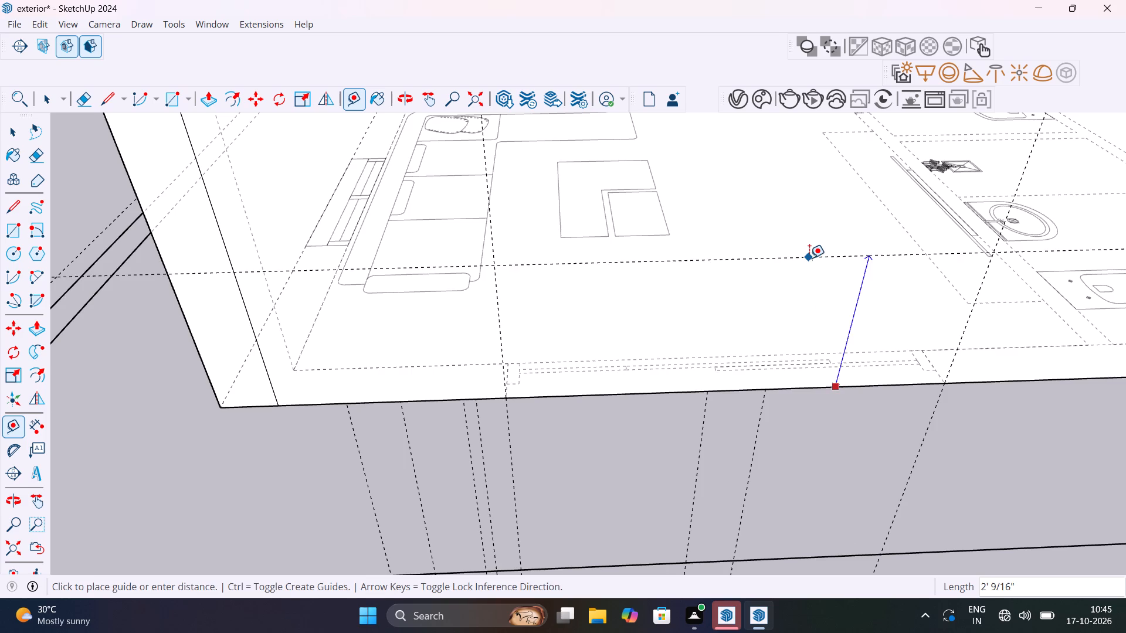
pyautogui.scroll(-6, 809, 257)
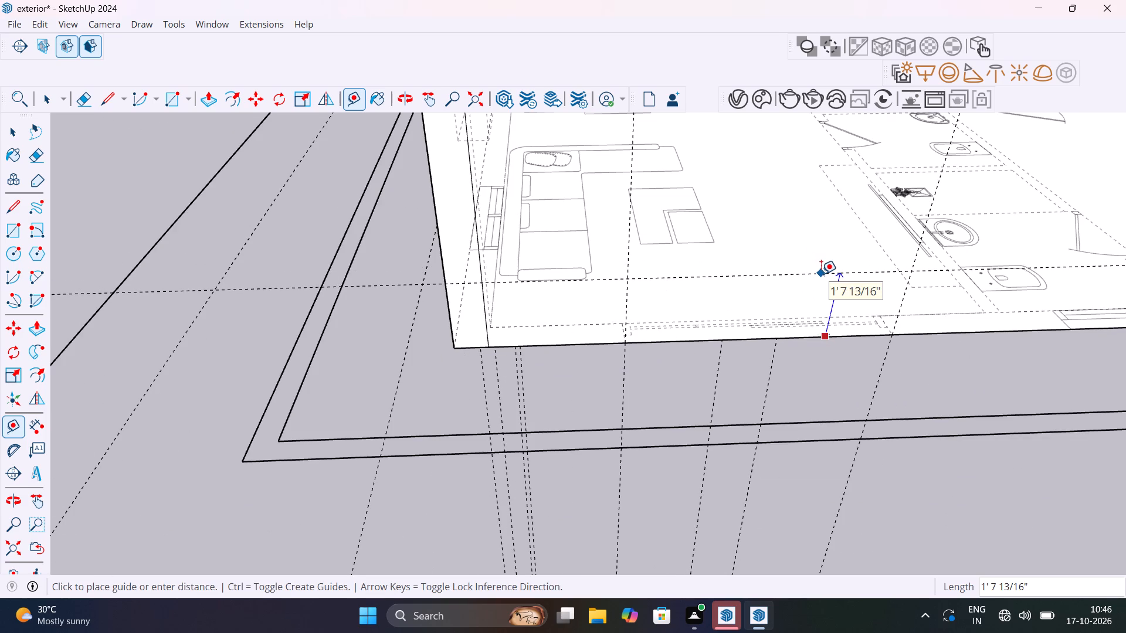
pyautogui.scroll(-3, 821, 275)
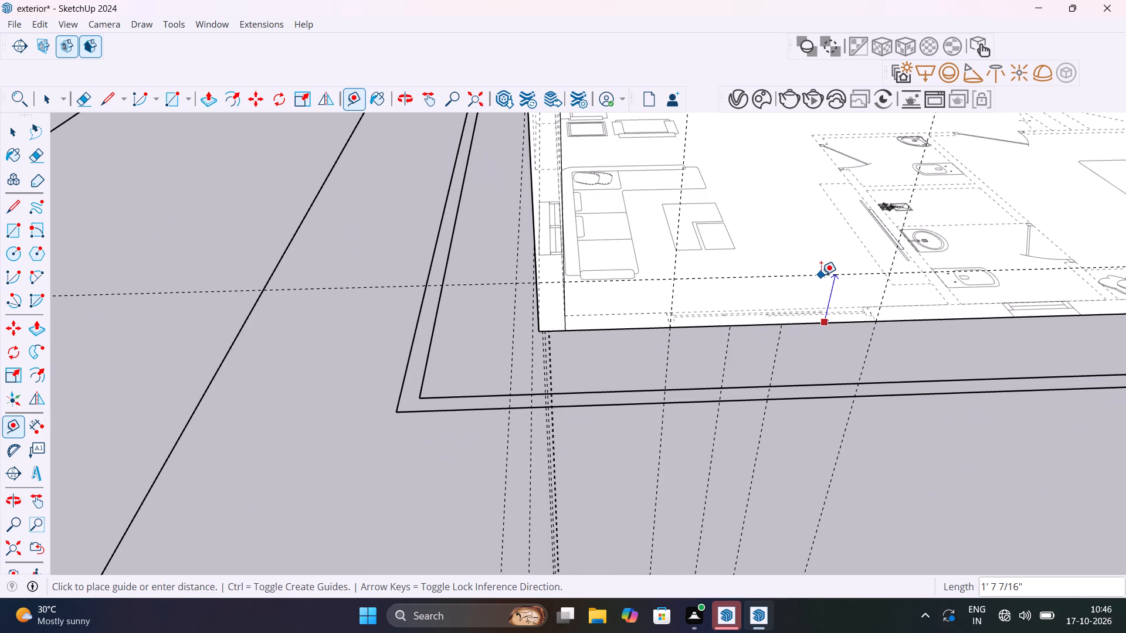
pyautogui.moveTo(821, 275); pyautogui.dragTo(694, 276, button='middle')
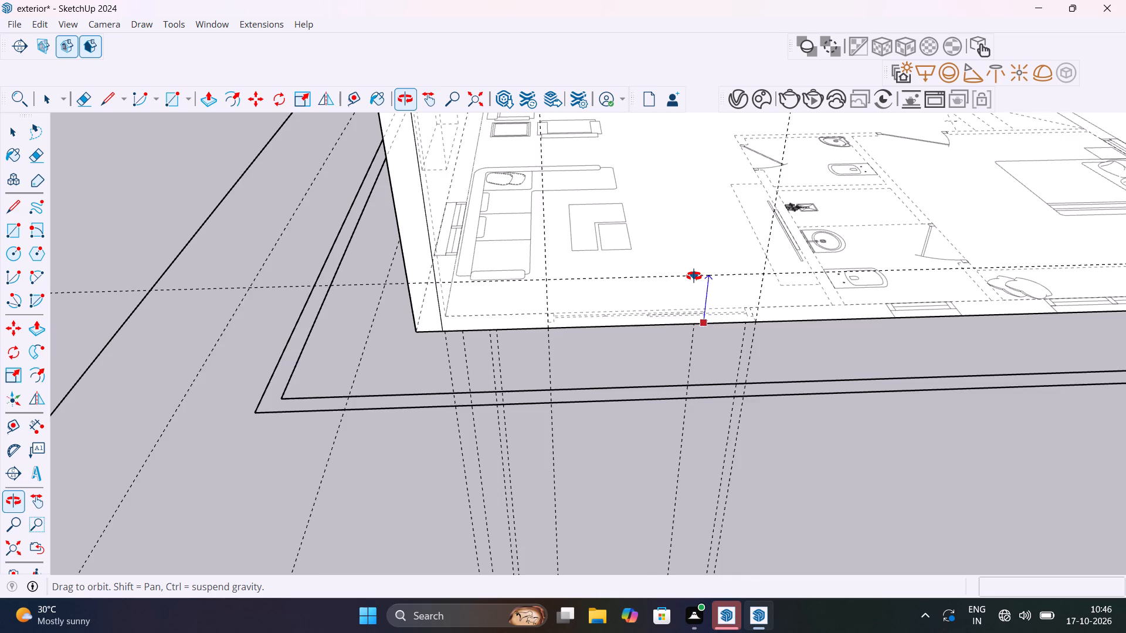
pyautogui.moveTo(694, 276); pyautogui.dragTo(706, 273, button='middle')
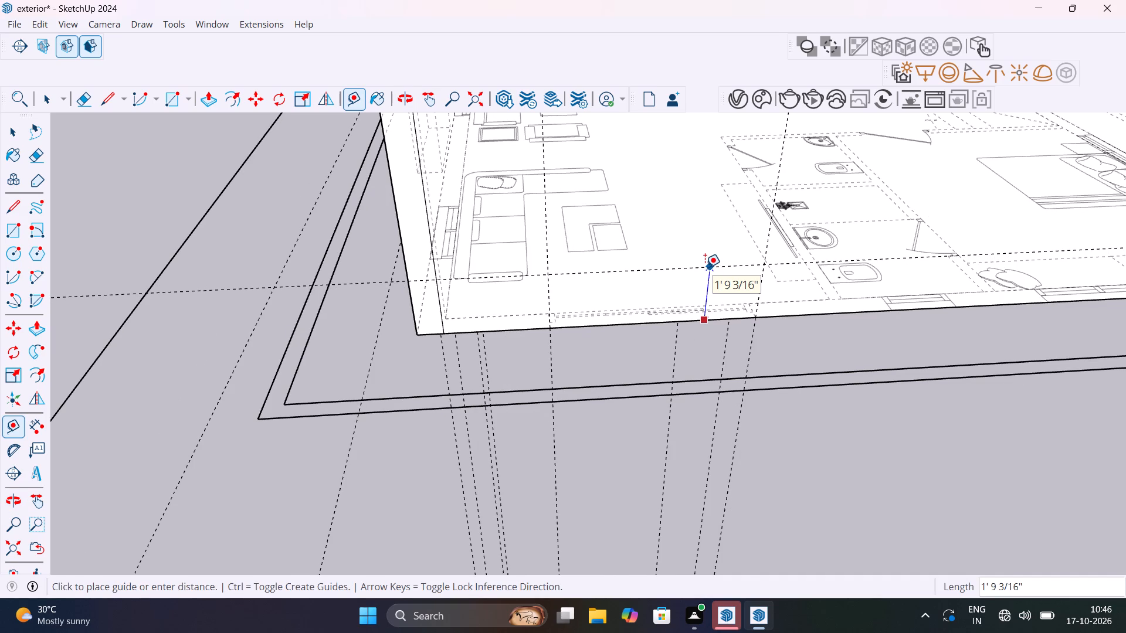
pyautogui.write("2'")
pyautogui.press('Return')
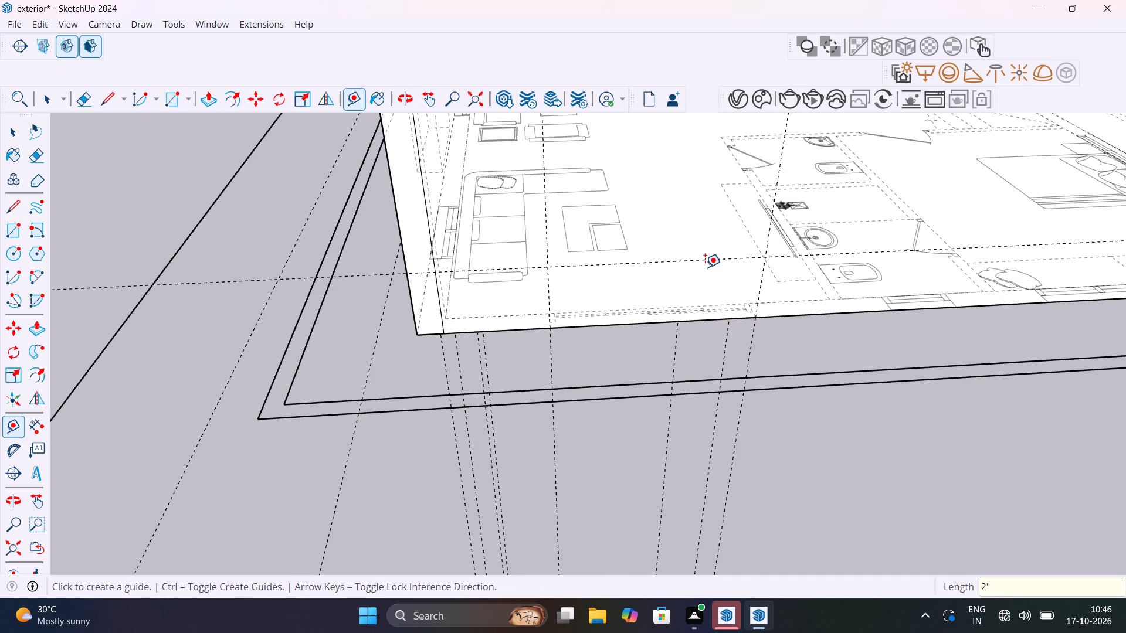
# Add a horizontal head guide on the end wall 5' above the sill guide.
pyautogui.scroll(-6, 705, 267)
pyautogui.keyDown('shift'); pyautogui.moveTo(700, 263); pyautogui.dragTo(730, 401, button='middle'); pyautogui.keyUp('shift')
pyautogui.click(727, 399)
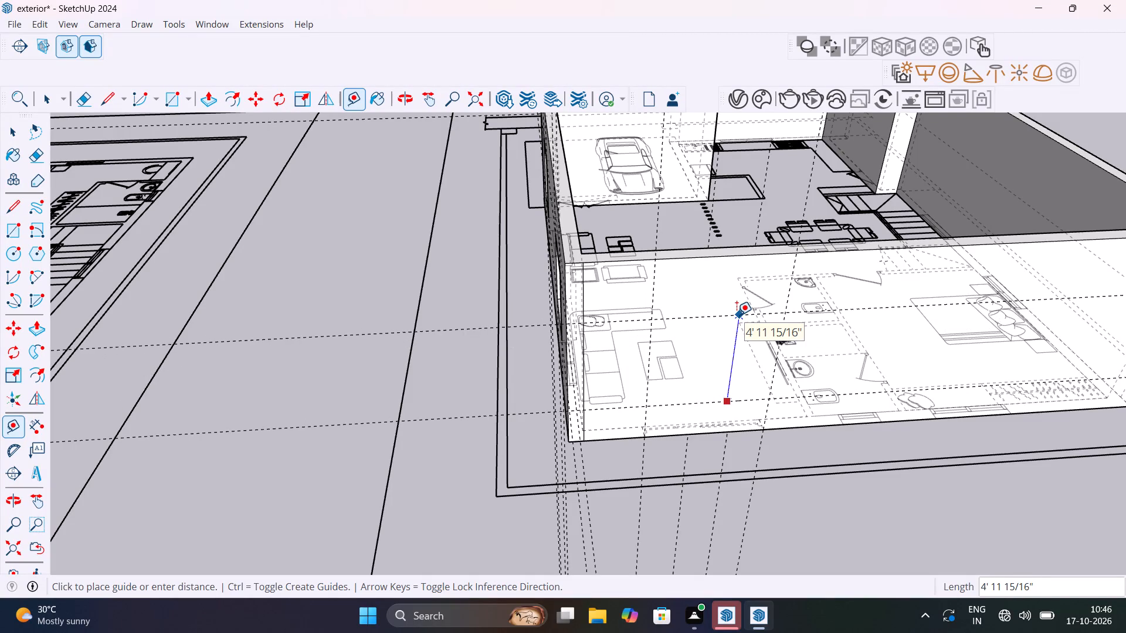
pyautogui.write("5'")
pyautogui.press('Return')
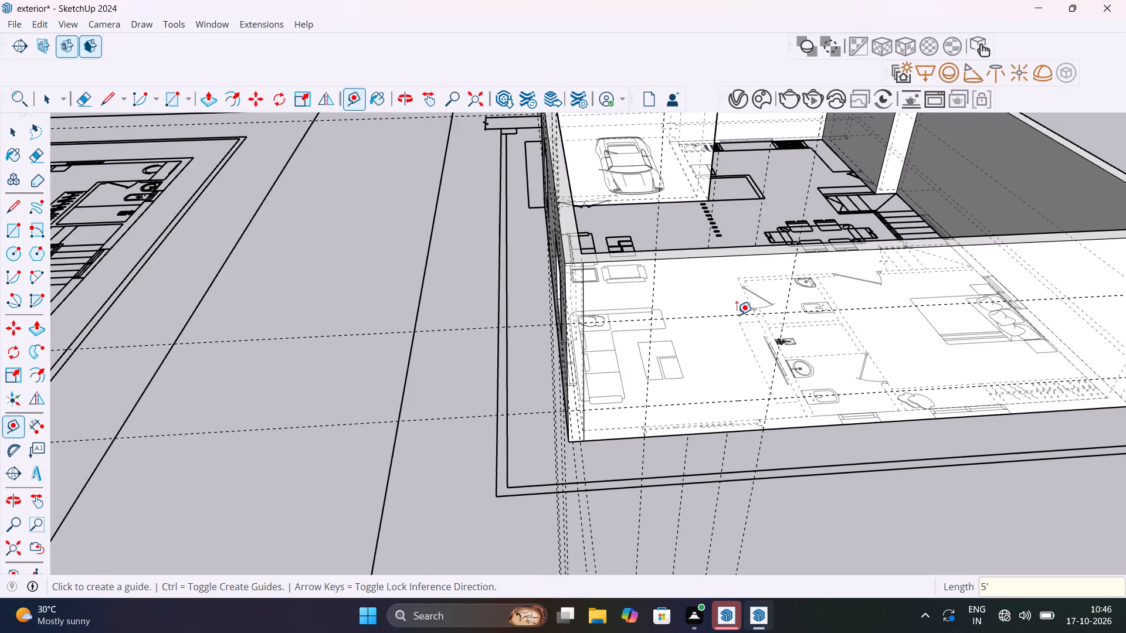
# Draw the end wall's first window as a 6' by 5' rectangle between the guide intersections.
pyautogui.press('space')
pyautogui.press('r')
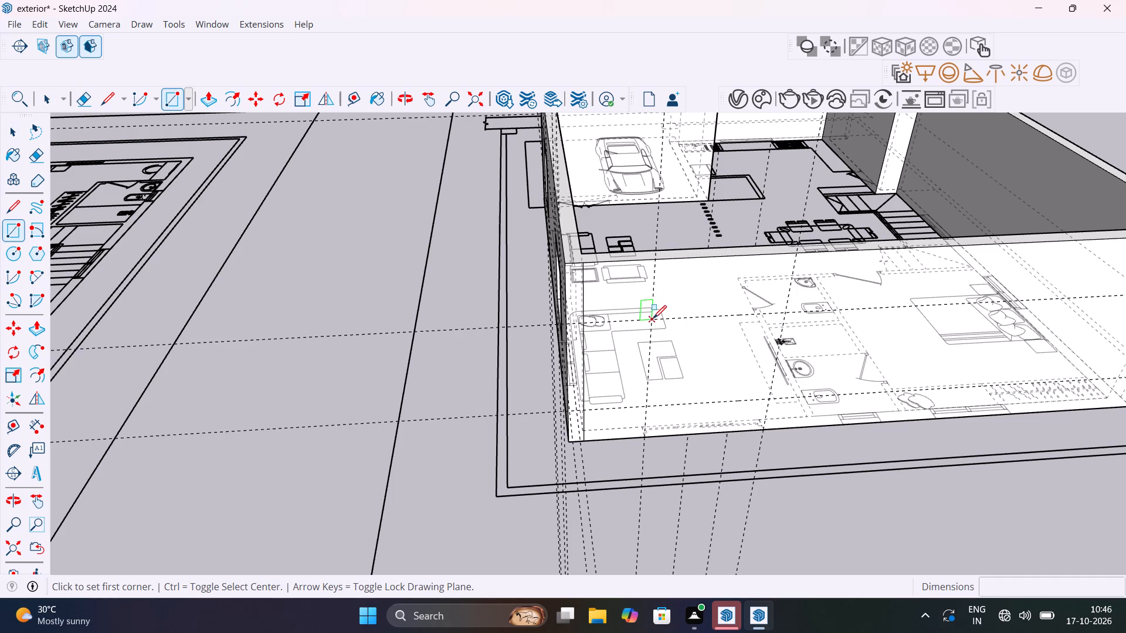
pyautogui.click(653, 319)
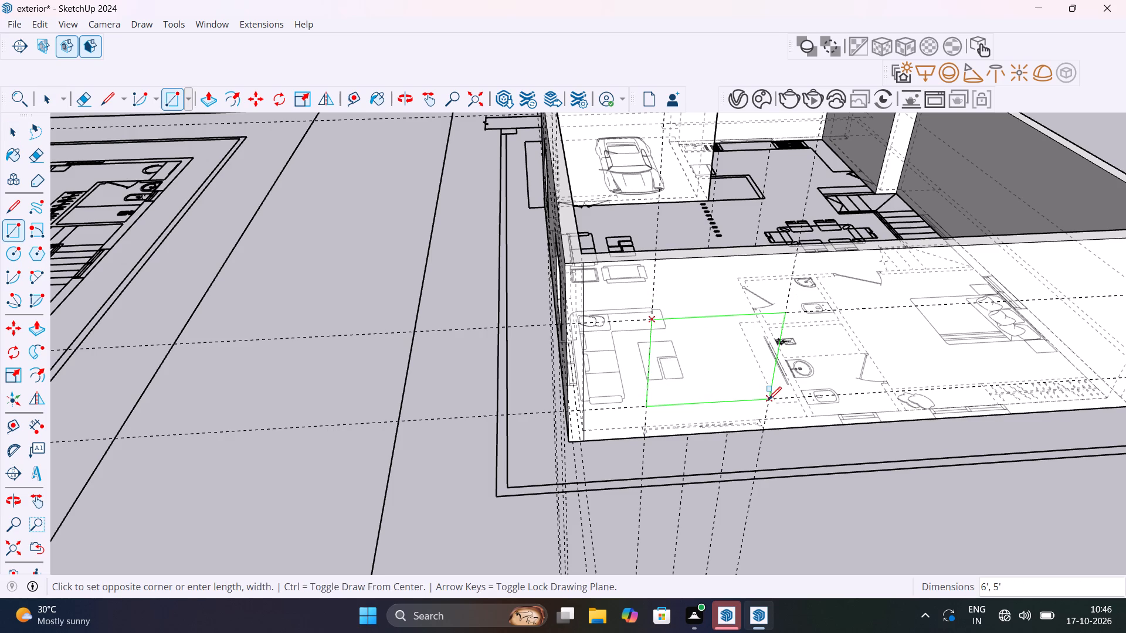
pyautogui.click(768, 400)
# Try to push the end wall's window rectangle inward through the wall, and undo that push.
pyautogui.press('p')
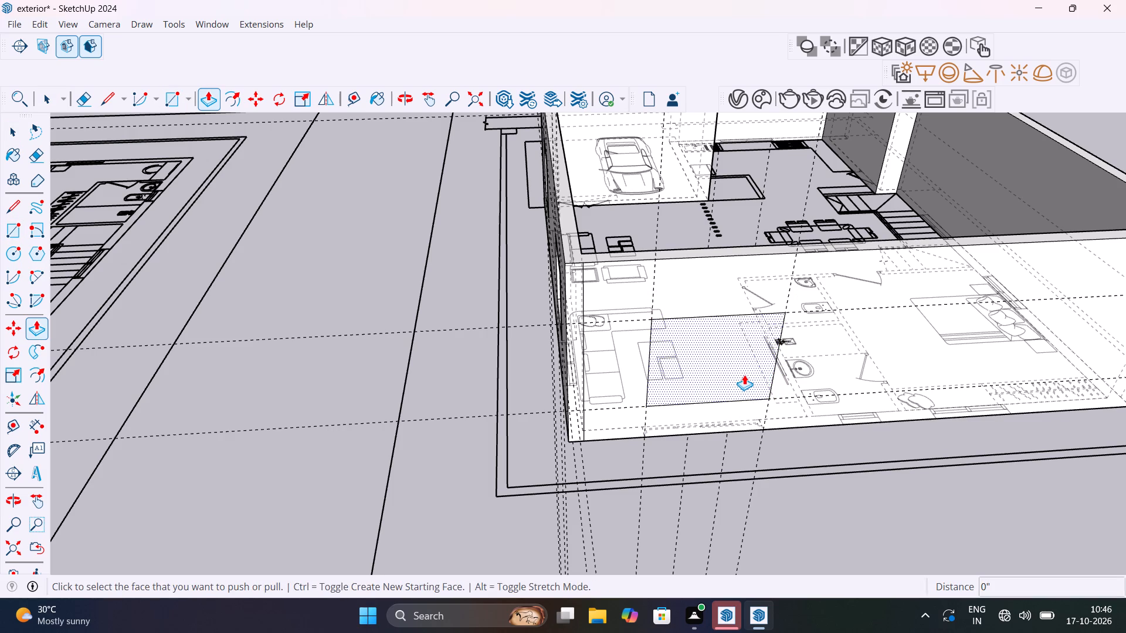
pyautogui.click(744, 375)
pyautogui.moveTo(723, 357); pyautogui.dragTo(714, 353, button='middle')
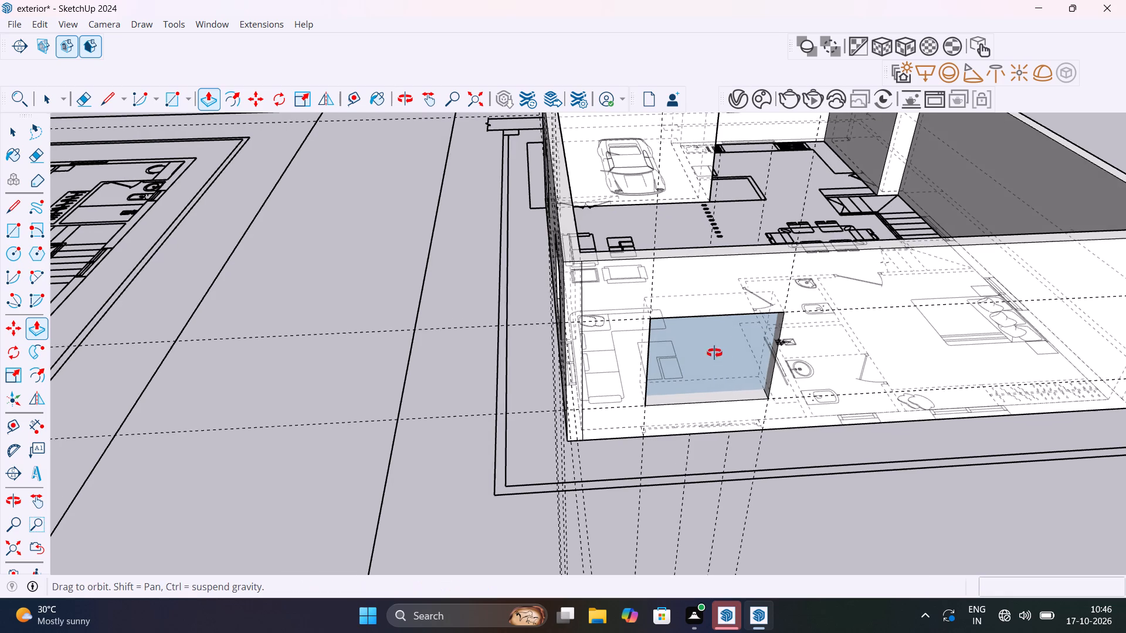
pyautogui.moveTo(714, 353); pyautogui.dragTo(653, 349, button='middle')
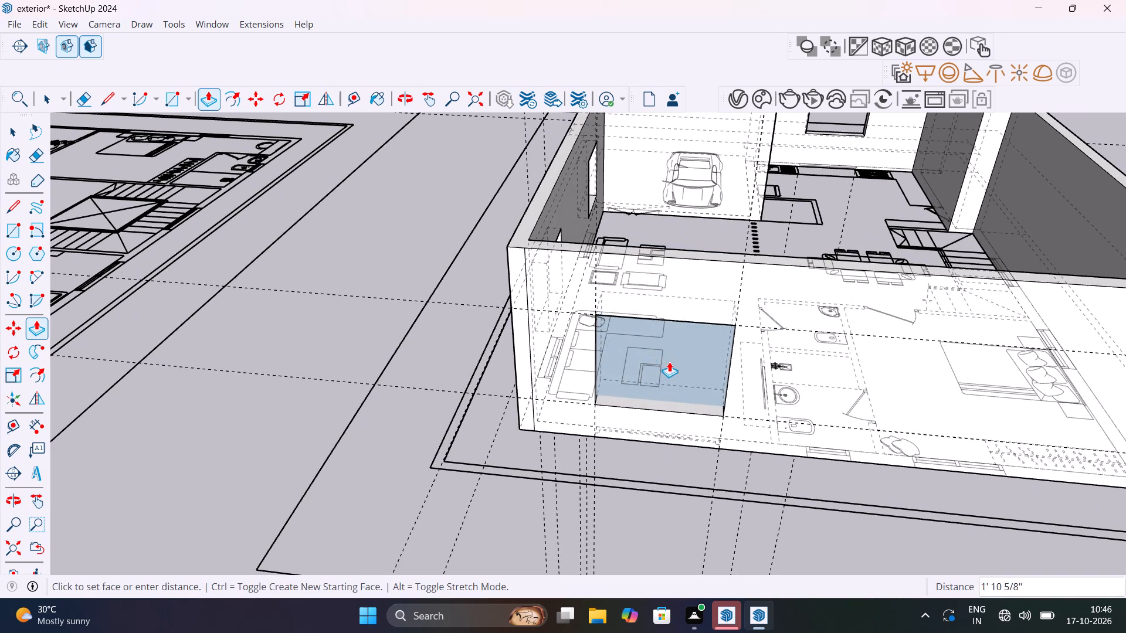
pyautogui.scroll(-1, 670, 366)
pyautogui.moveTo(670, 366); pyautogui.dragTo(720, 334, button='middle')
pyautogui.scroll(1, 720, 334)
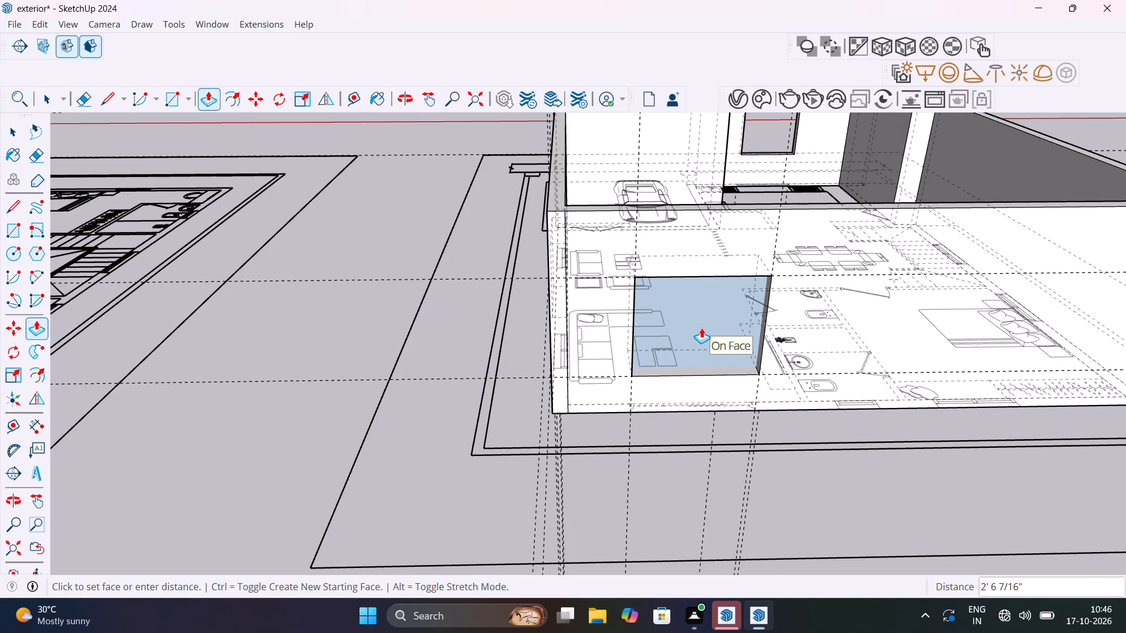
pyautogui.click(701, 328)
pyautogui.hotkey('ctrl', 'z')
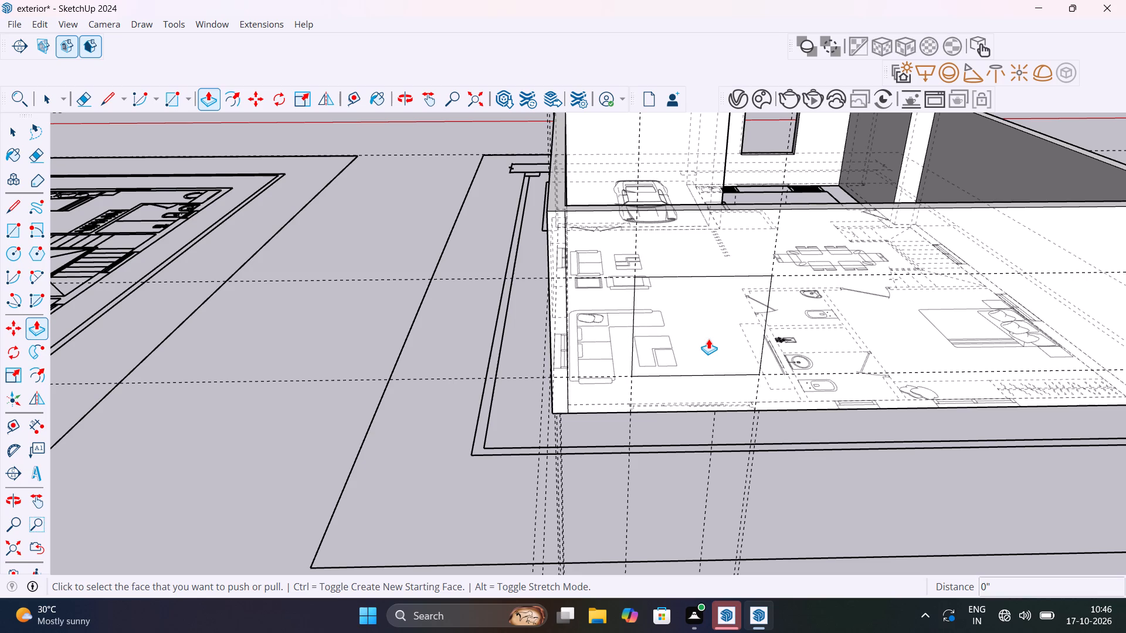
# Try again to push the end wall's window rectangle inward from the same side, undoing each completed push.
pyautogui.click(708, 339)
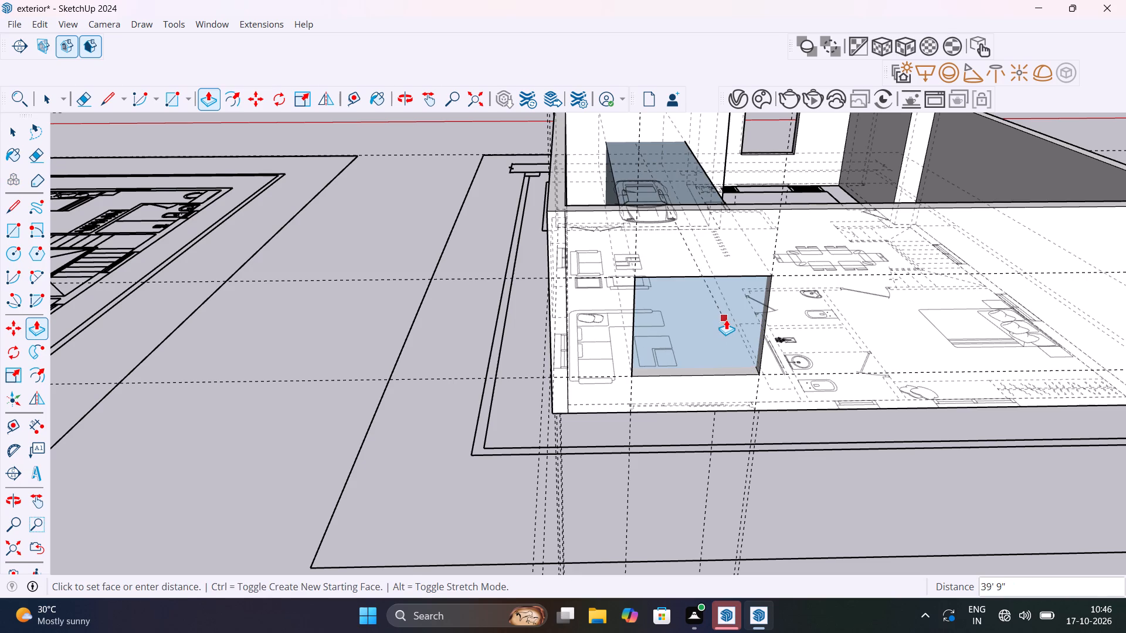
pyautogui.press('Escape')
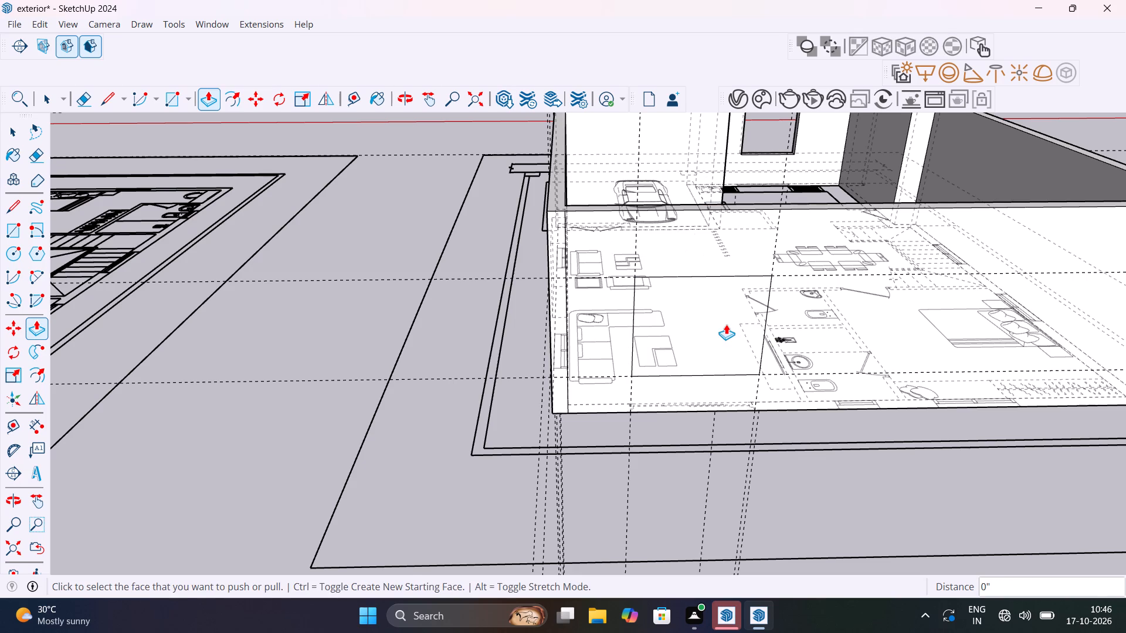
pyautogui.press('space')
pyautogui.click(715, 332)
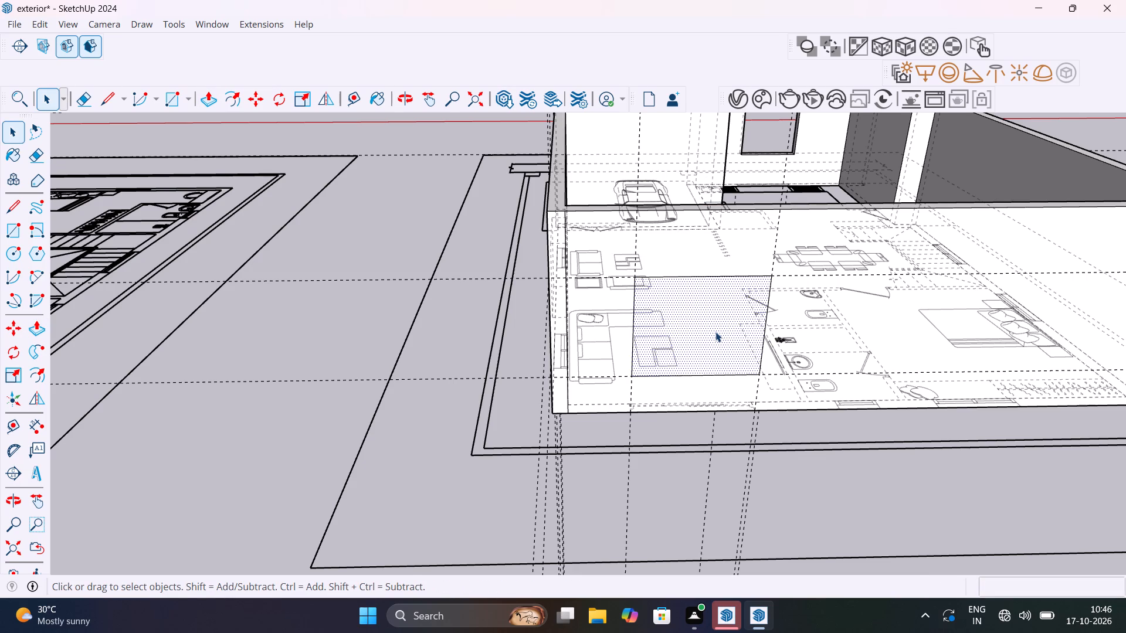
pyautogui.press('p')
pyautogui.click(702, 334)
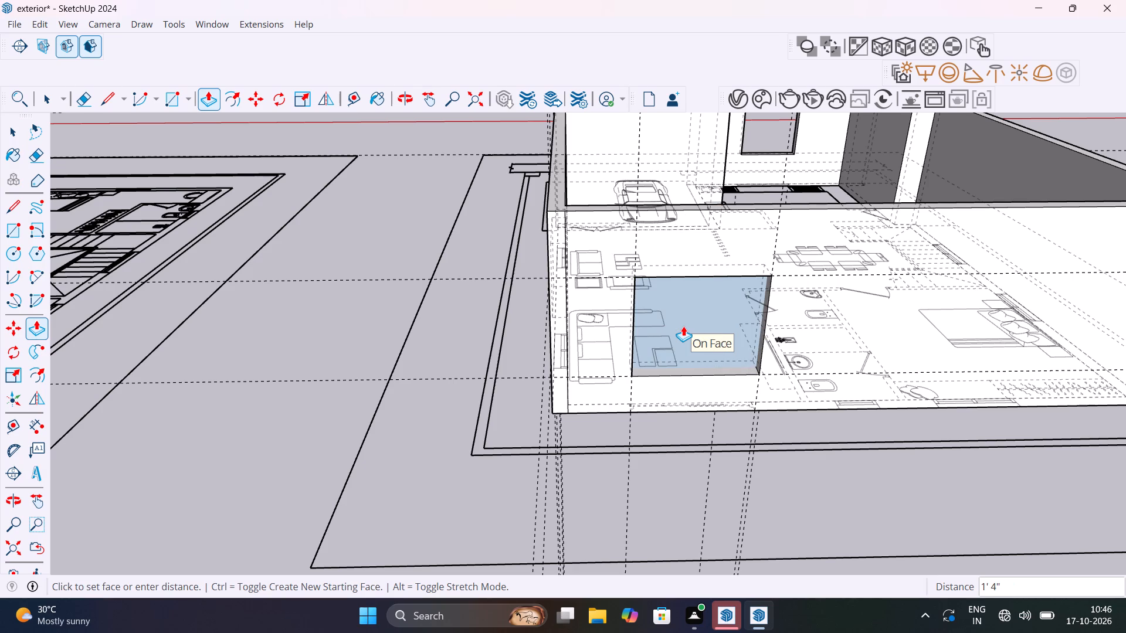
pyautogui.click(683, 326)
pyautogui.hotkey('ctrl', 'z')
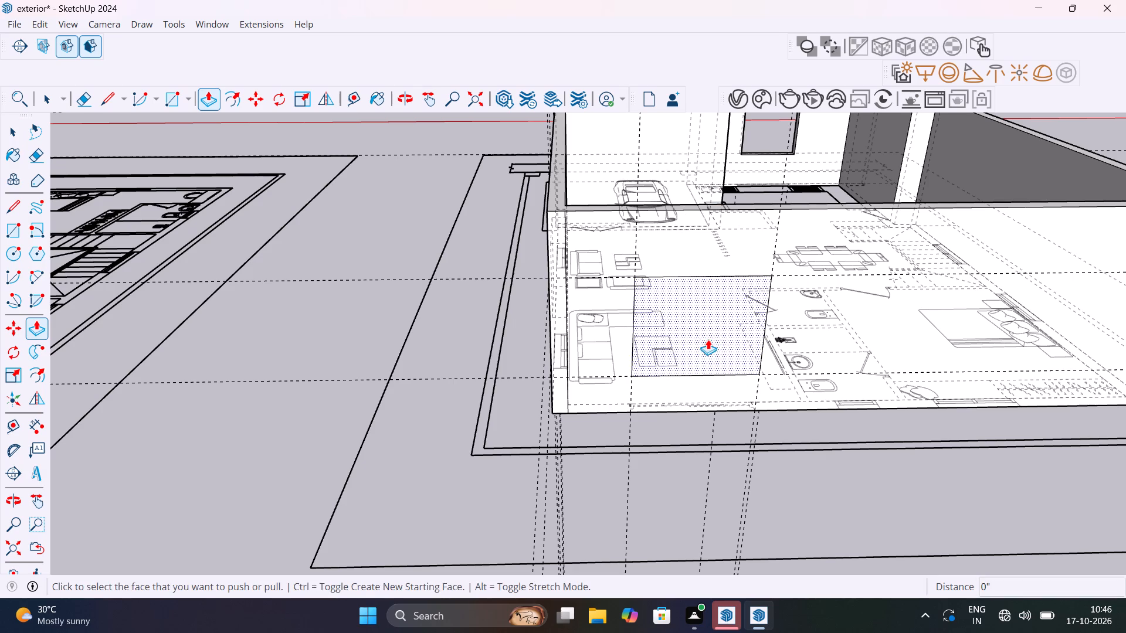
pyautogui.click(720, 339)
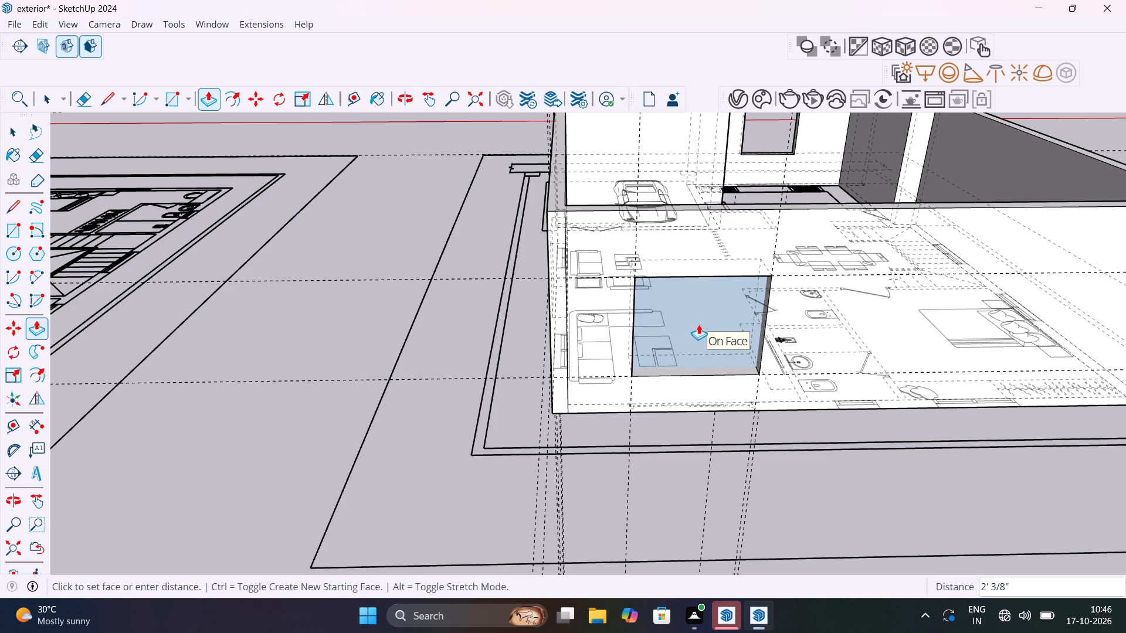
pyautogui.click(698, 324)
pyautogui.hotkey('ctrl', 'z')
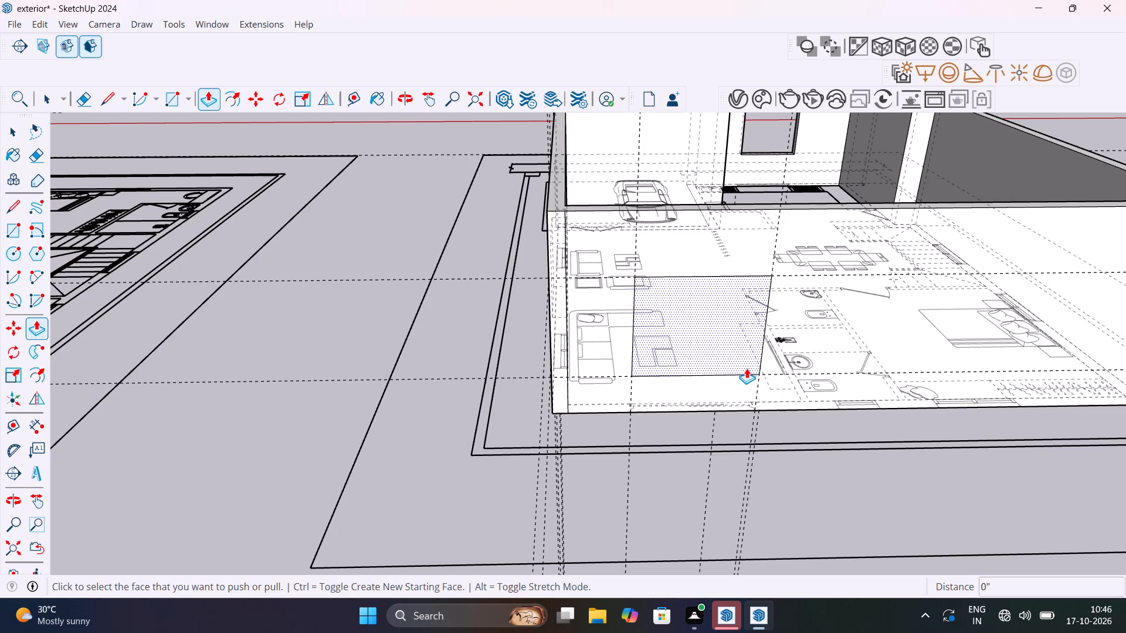
# Push the window rectangle 9" through the full thickness of the end wall to cut the opening.
pyautogui.keyDown('shift'); pyautogui.moveTo(748, 366); pyautogui.dragTo(427, 526, button='middle'); pyautogui.keyUp('shift')
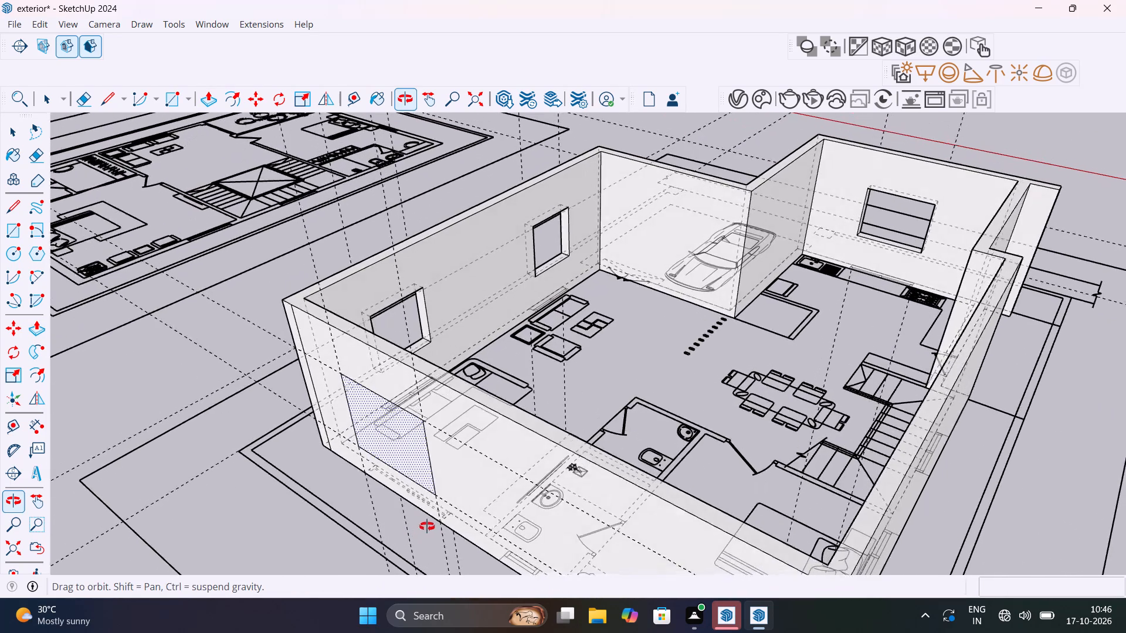
pyautogui.keyDown('shift'); pyautogui.moveTo(427, 526); pyautogui.dragTo(782, 501, button='middle'); pyautogui.keyUp('shift')
pyautogui.click(750, 406)
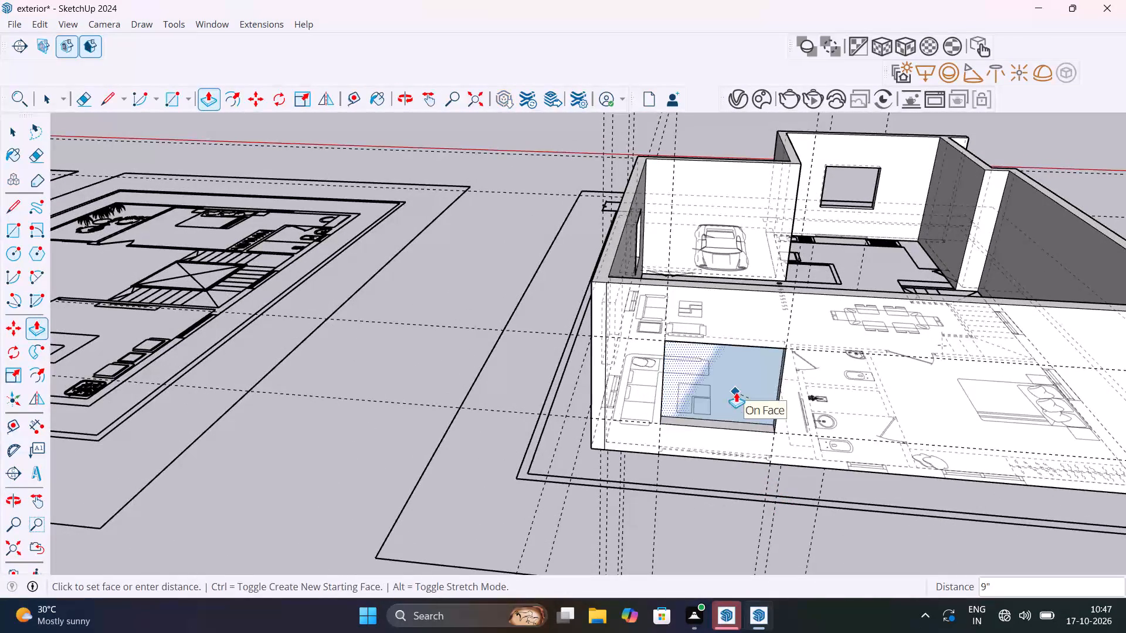
pyautogui.click(736, 392)
pyautogui.scroll(-5, 743, 404)
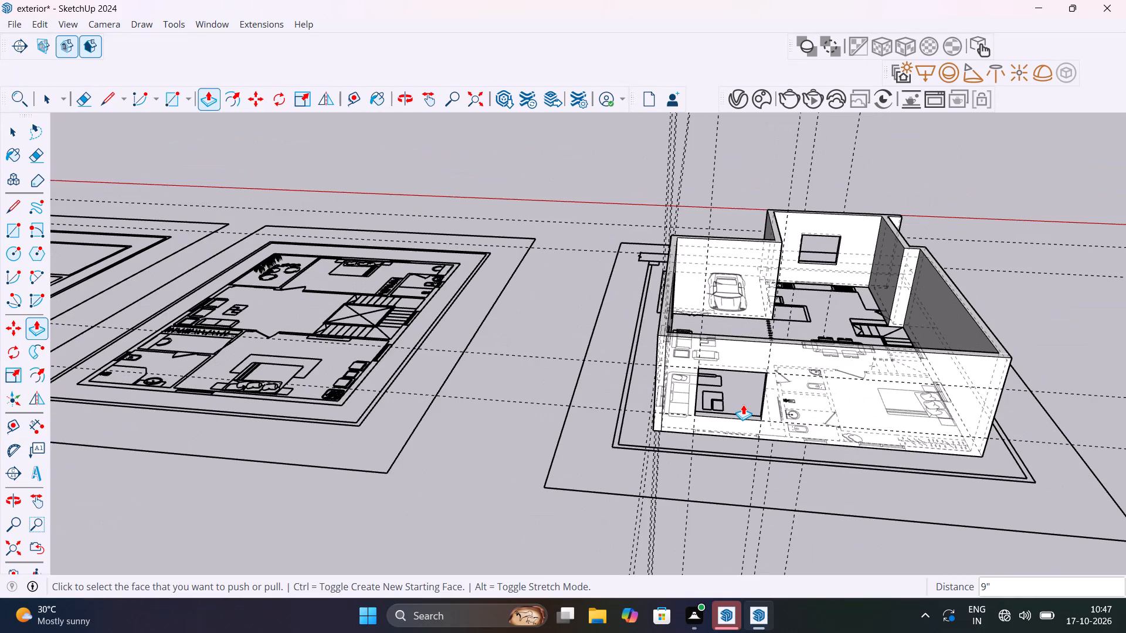
pyautogui.press('space')
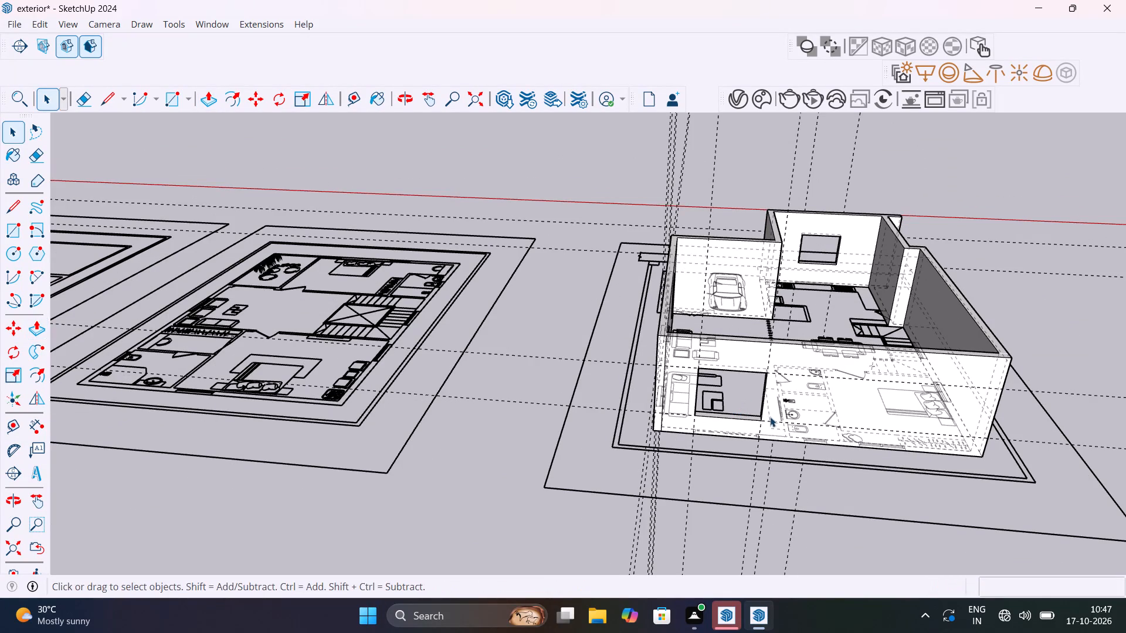
# Add two vertical guides at the plan's bathroom window edges, one about 4' from the first window opening and one about 2' further along.
pyautogui.keyDown('shift'); pyautogui.moveTo(770, 416); pyautogui.dragTo(581, 424, button='middle'); pyautogui.keyUp('shift')
pyautogui.scroll(9, 624, 459)
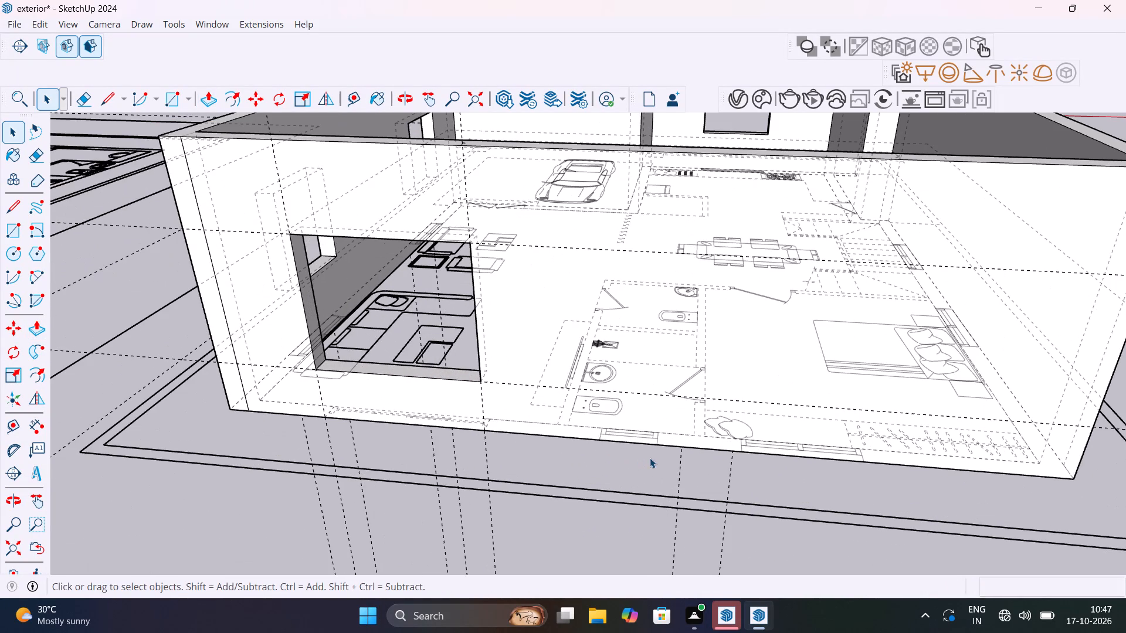
pyautogui.moveTo(663, 455); pyautogui.dragTo(677, 447, button='middle')
pyautogui.scroll(1, 677, 447)
pyautogui.press('t')
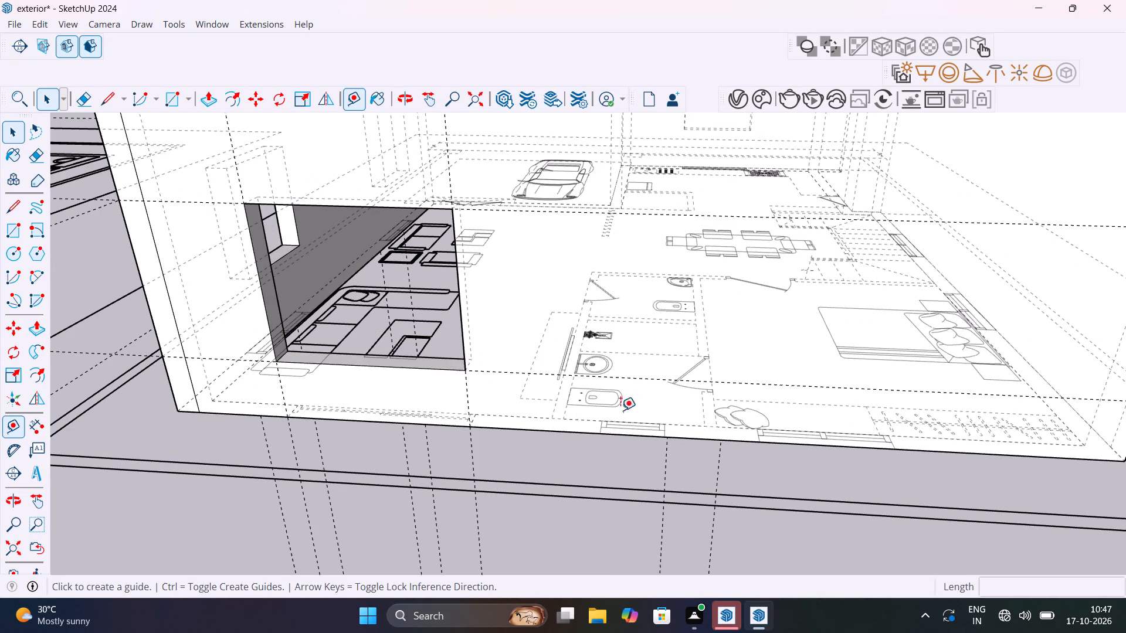
pyautogui.click(465, 335)
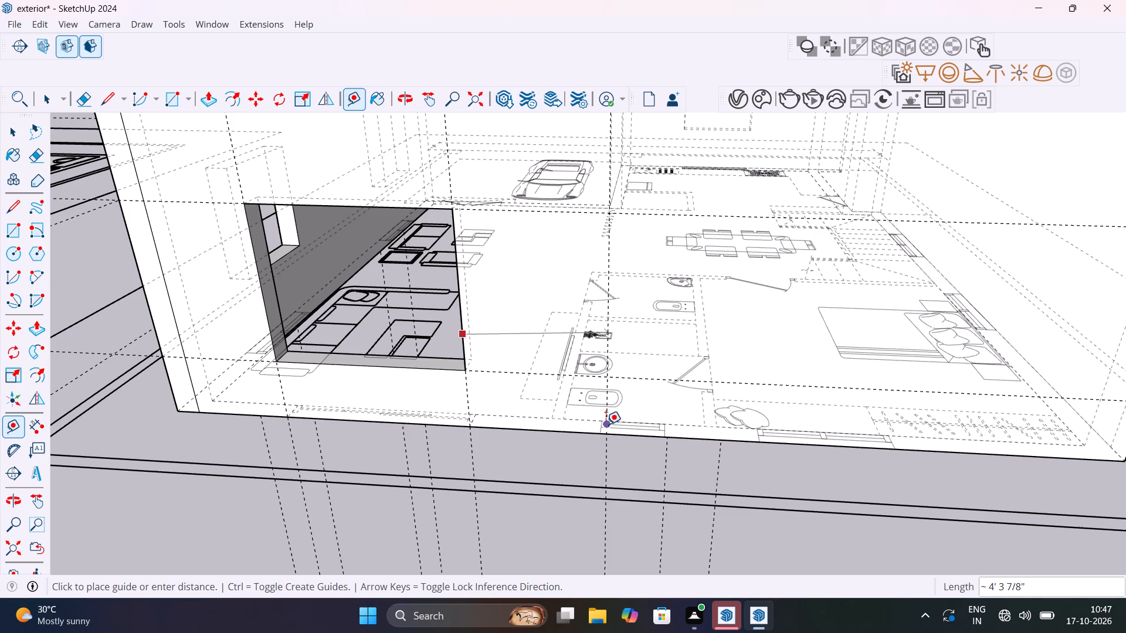
pyautogui.scroll(9, 602, 431)
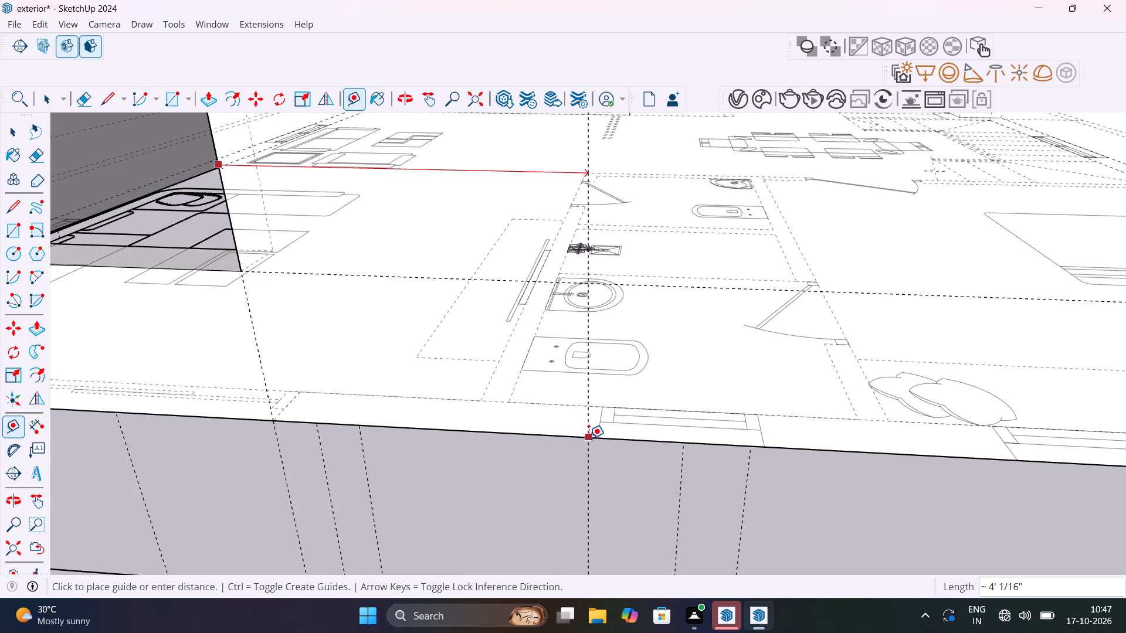
pyautogui.click(593, 437)
pyautogui.click(597, 370)
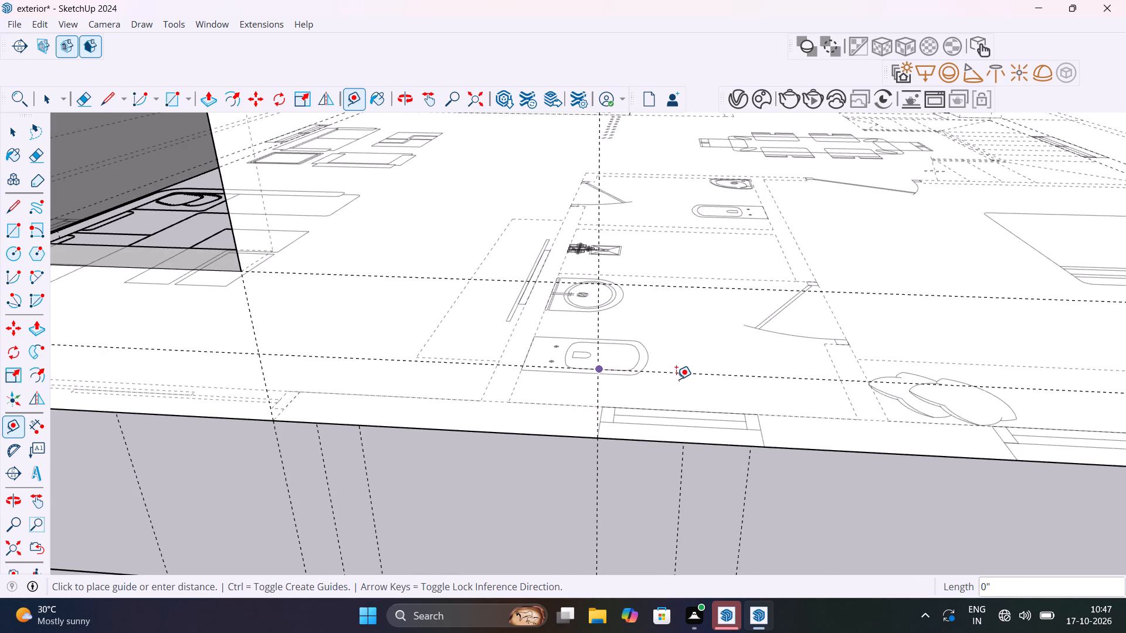
pyautogui.press('Escape')
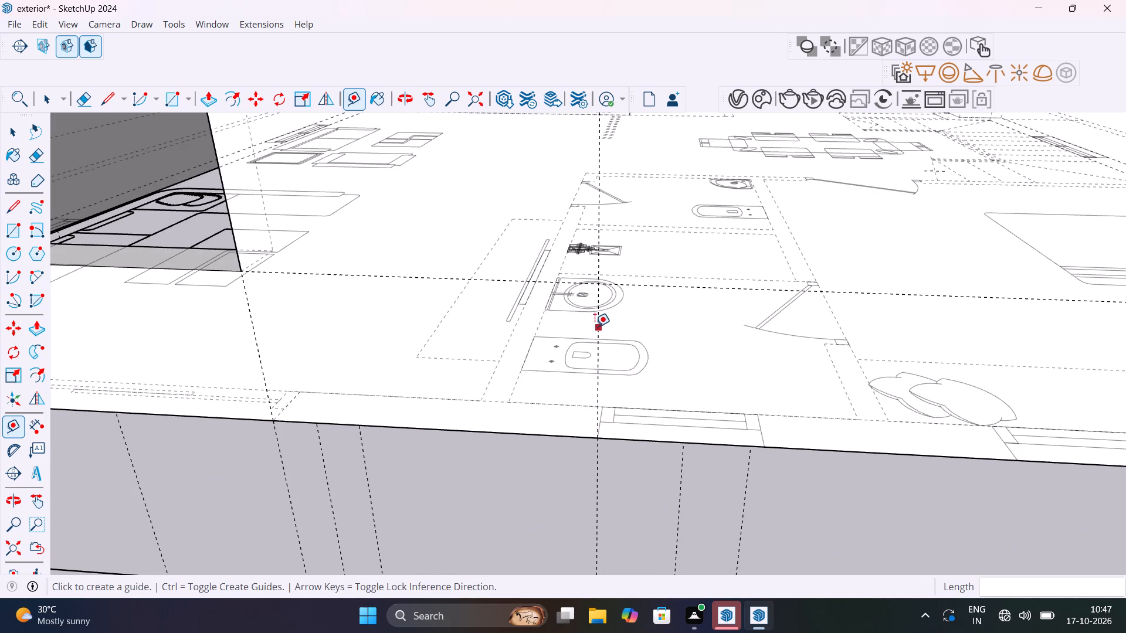
pyautogui.click(595, 322)
pyautogui.press('Escape')
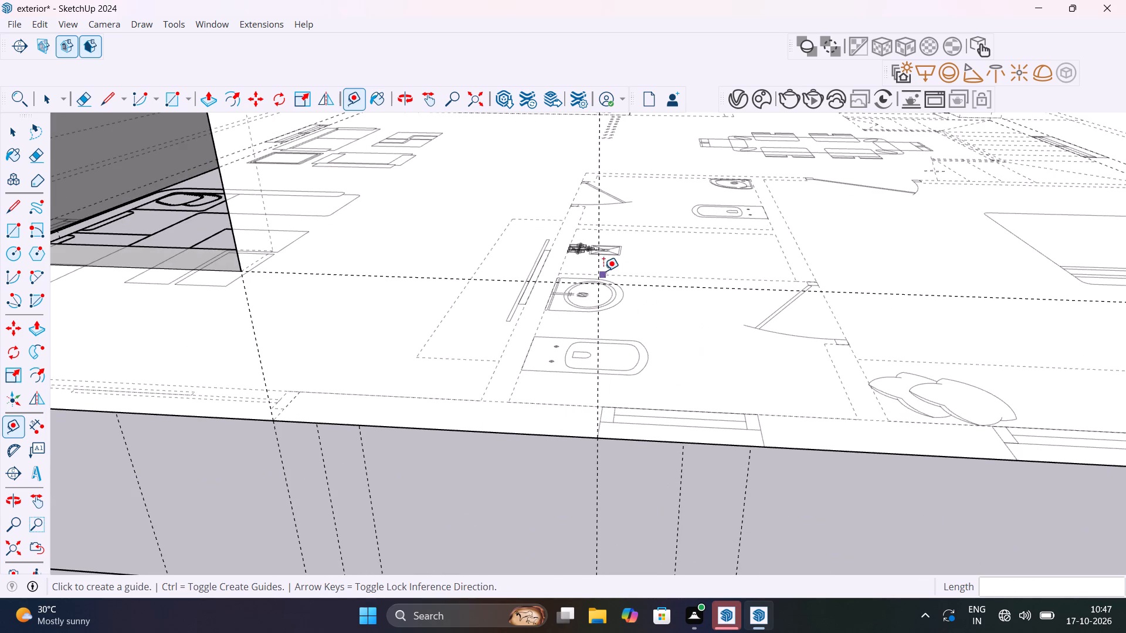
pyautogui.click(602, 264)
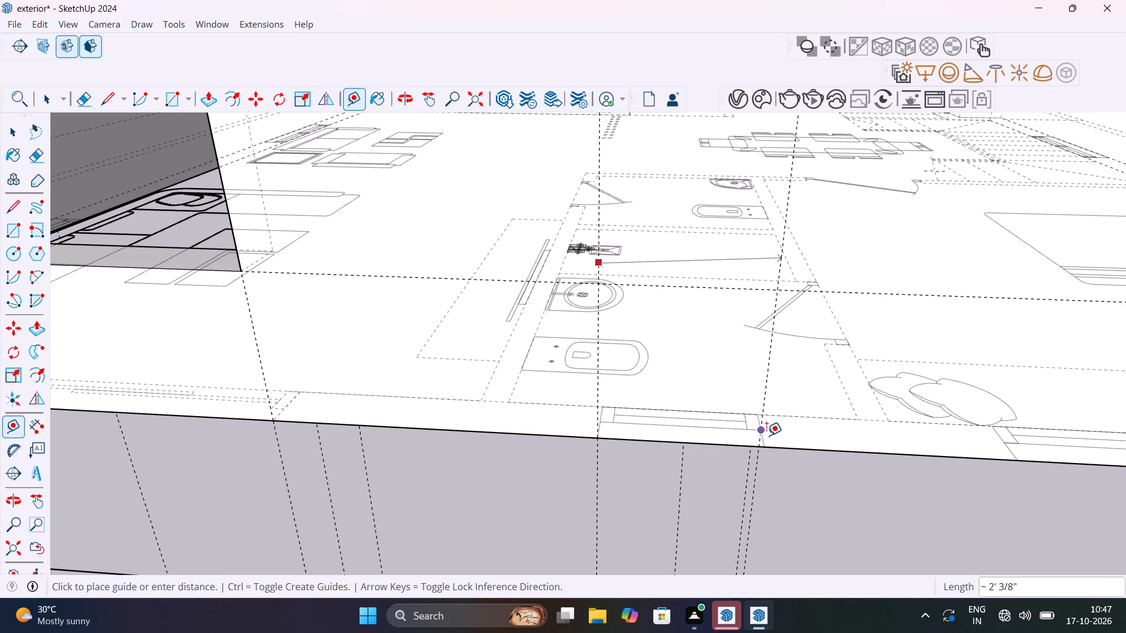
pyautogui.click(767, 440)
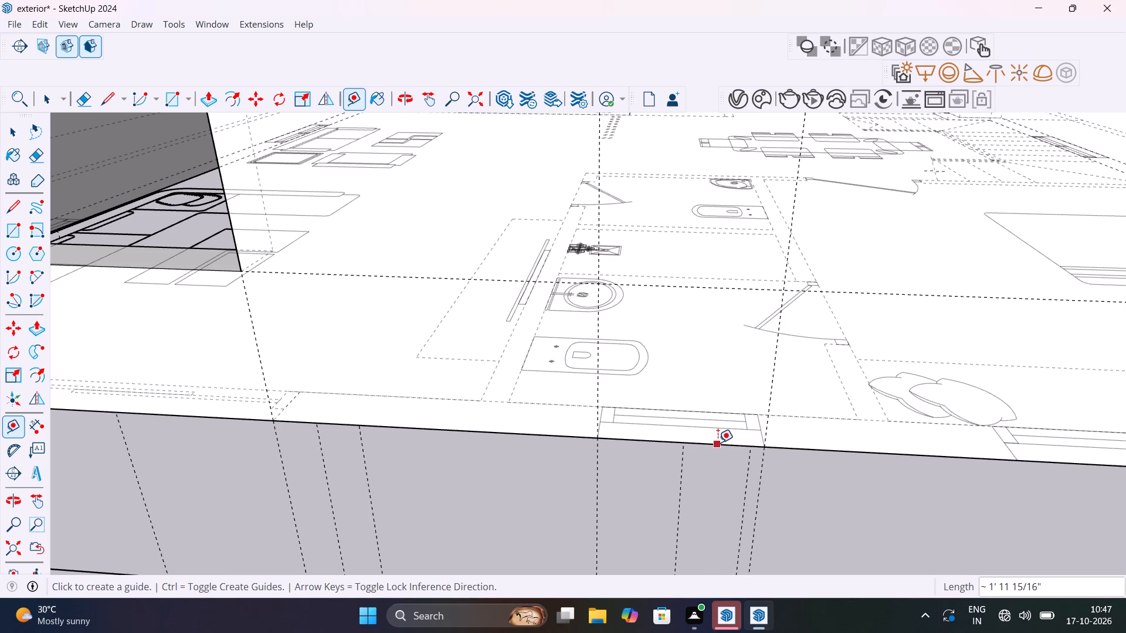
# Add a horizontal head guide for the bathroom window 8' above the base of the end wall.
pyautogui.click(718, 443)
pyautogui.scroll(-13, 735, 362)
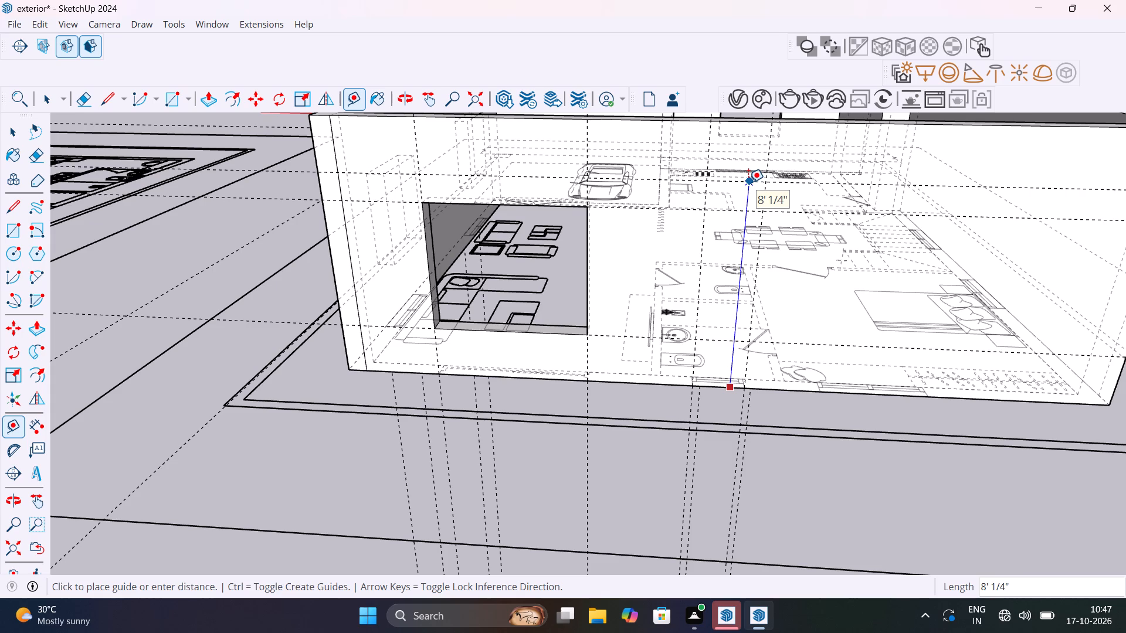
pyautogui.write("7'")
pyautogui.press('Return')
pyautogui.write("8'")
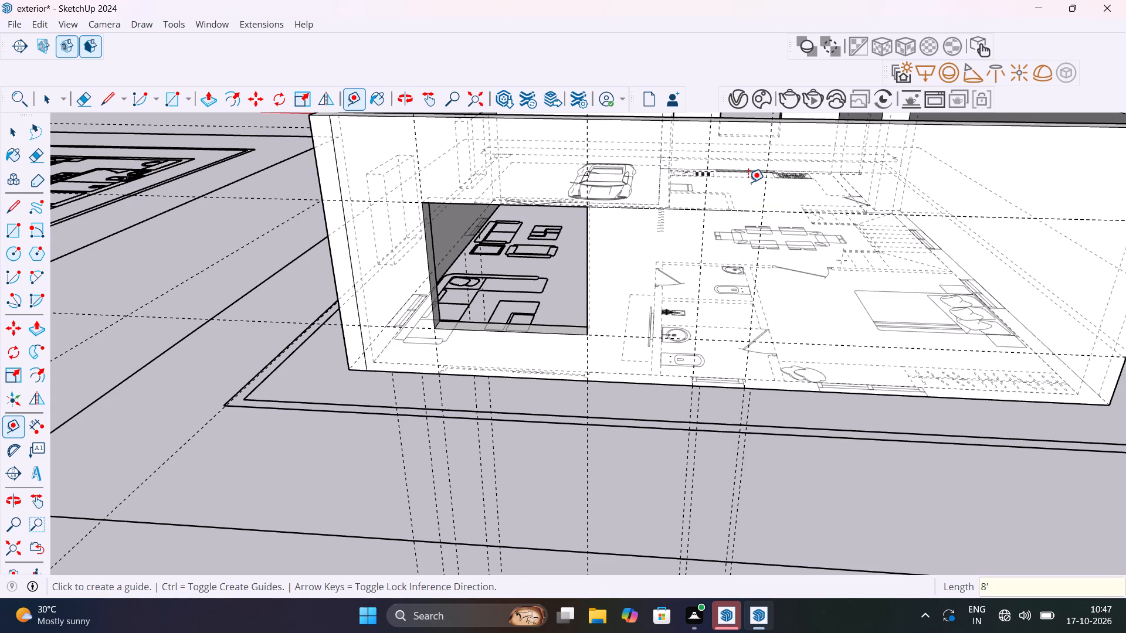
pyautogui.press('Return')
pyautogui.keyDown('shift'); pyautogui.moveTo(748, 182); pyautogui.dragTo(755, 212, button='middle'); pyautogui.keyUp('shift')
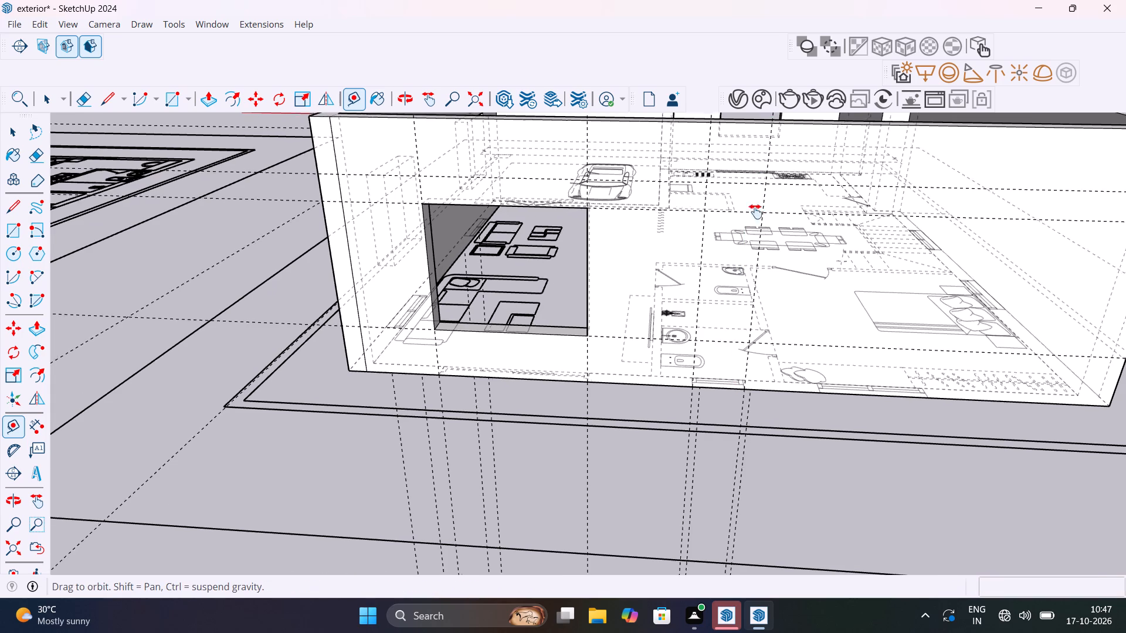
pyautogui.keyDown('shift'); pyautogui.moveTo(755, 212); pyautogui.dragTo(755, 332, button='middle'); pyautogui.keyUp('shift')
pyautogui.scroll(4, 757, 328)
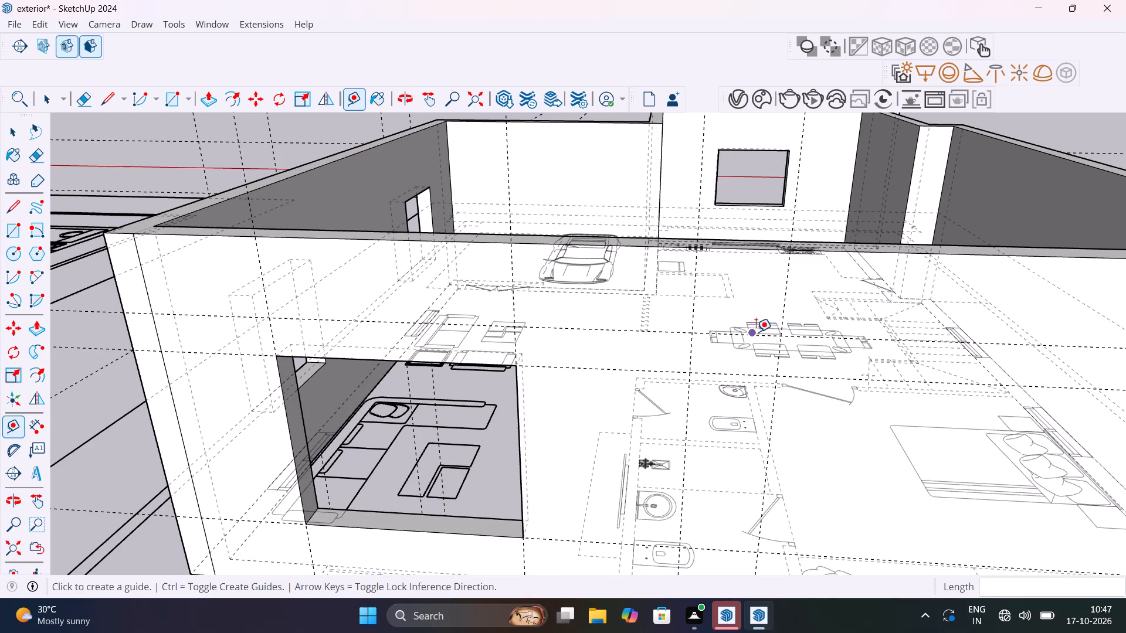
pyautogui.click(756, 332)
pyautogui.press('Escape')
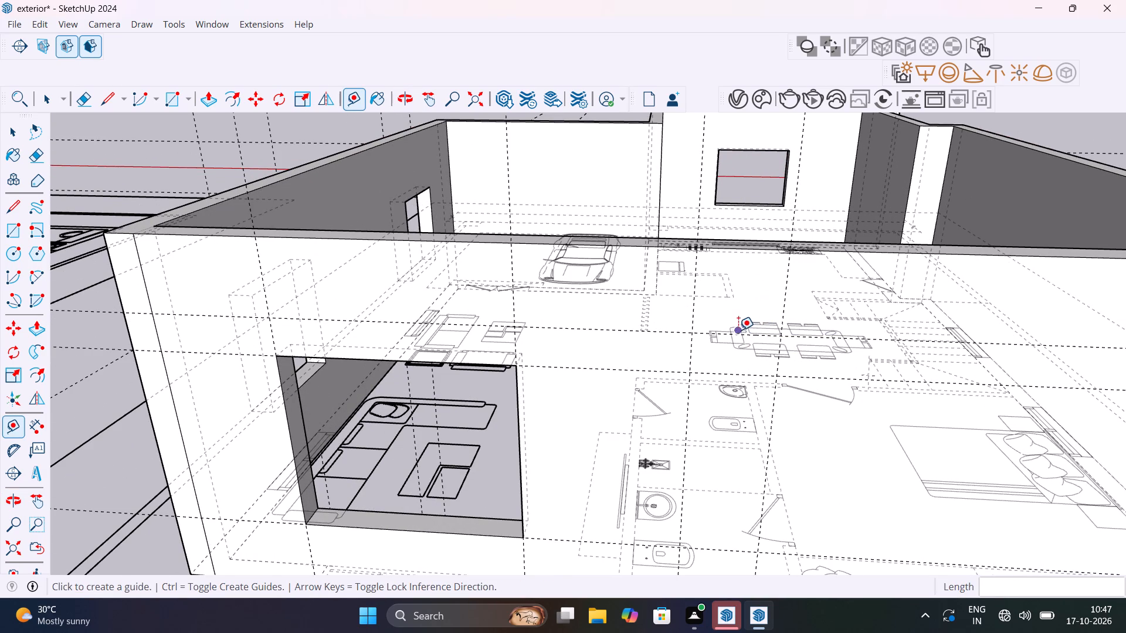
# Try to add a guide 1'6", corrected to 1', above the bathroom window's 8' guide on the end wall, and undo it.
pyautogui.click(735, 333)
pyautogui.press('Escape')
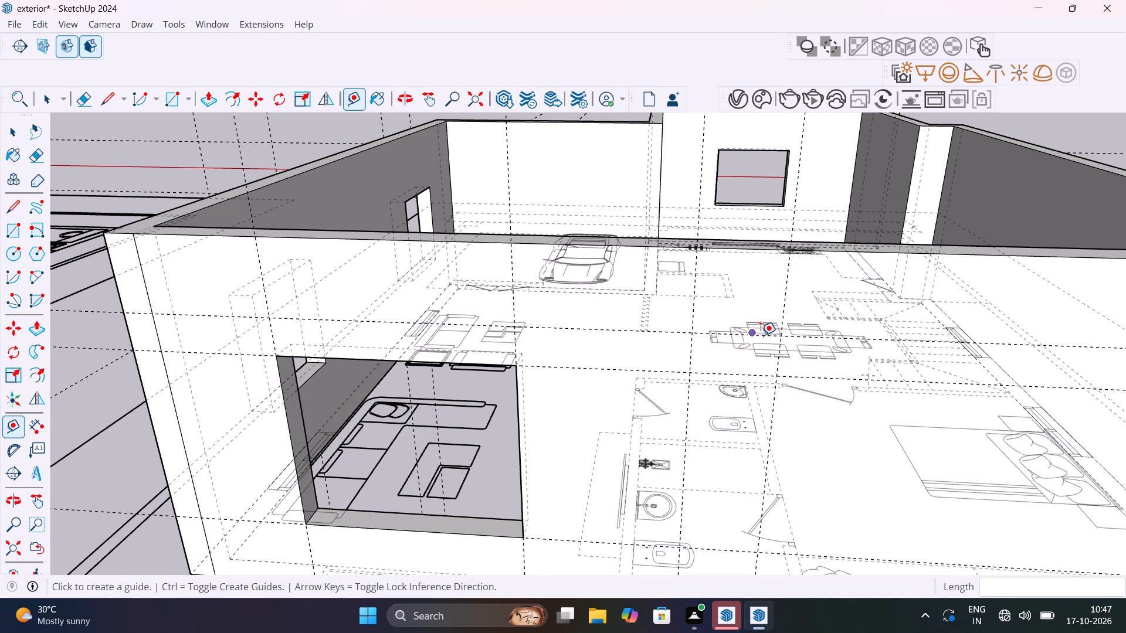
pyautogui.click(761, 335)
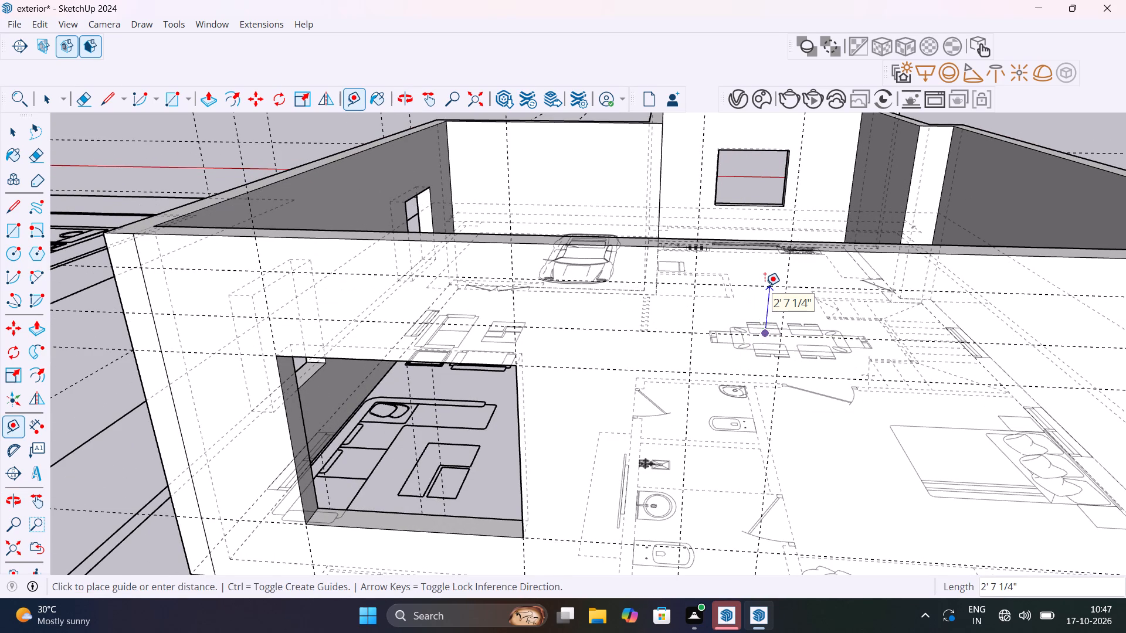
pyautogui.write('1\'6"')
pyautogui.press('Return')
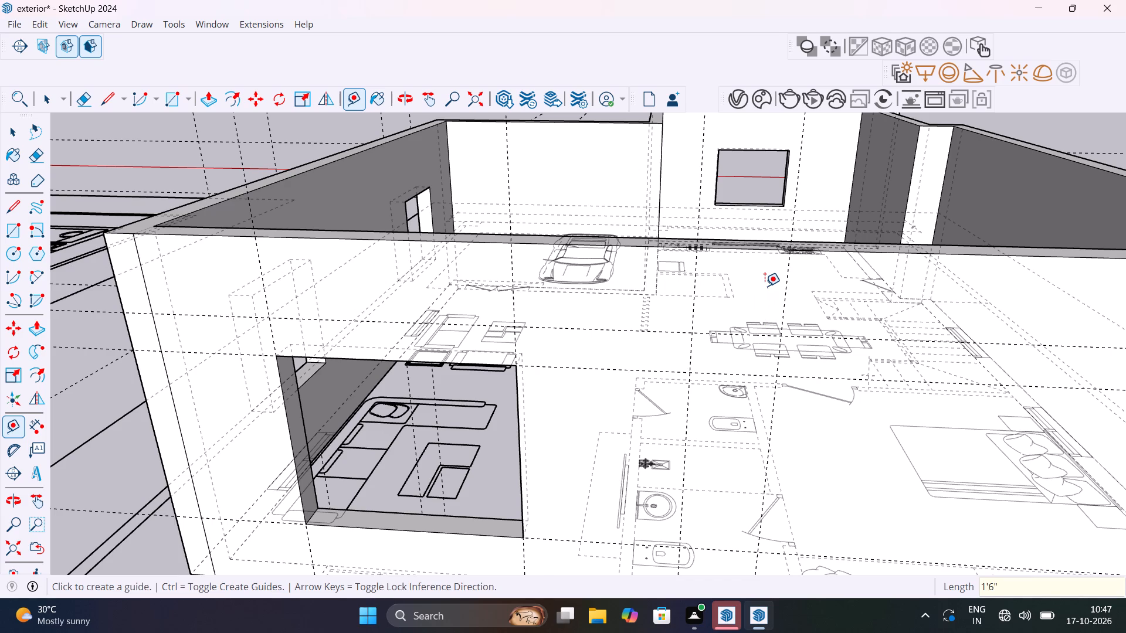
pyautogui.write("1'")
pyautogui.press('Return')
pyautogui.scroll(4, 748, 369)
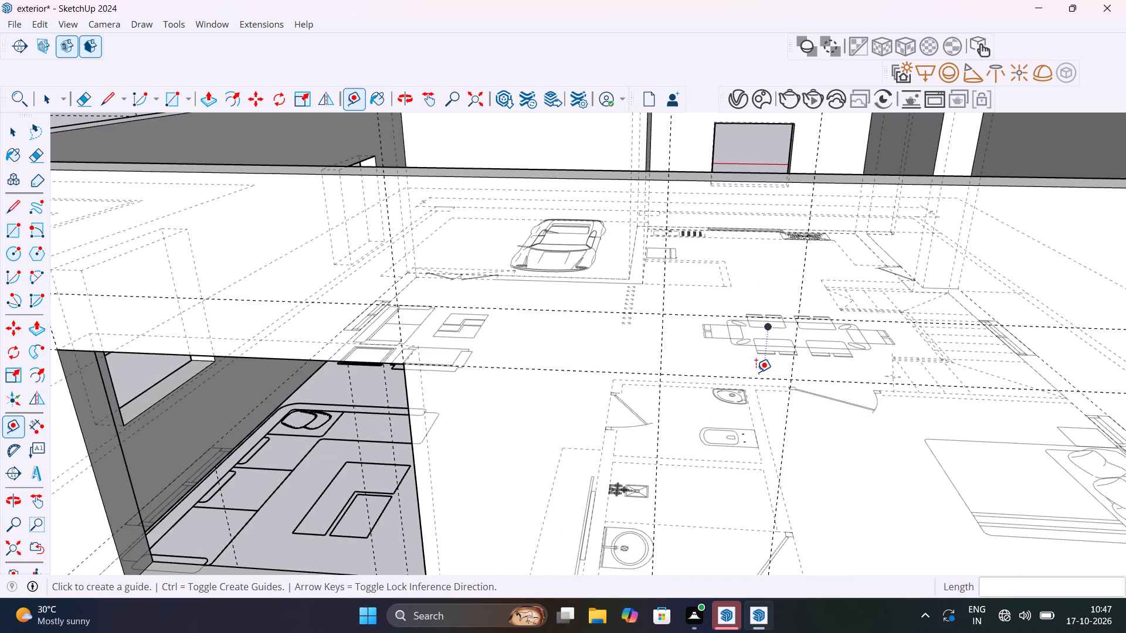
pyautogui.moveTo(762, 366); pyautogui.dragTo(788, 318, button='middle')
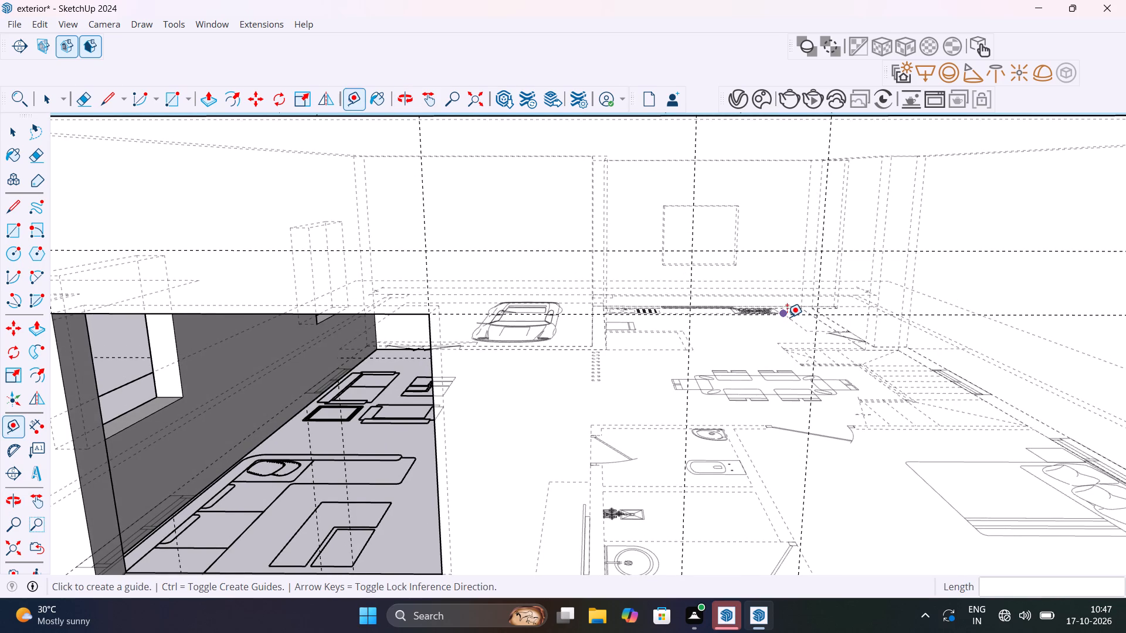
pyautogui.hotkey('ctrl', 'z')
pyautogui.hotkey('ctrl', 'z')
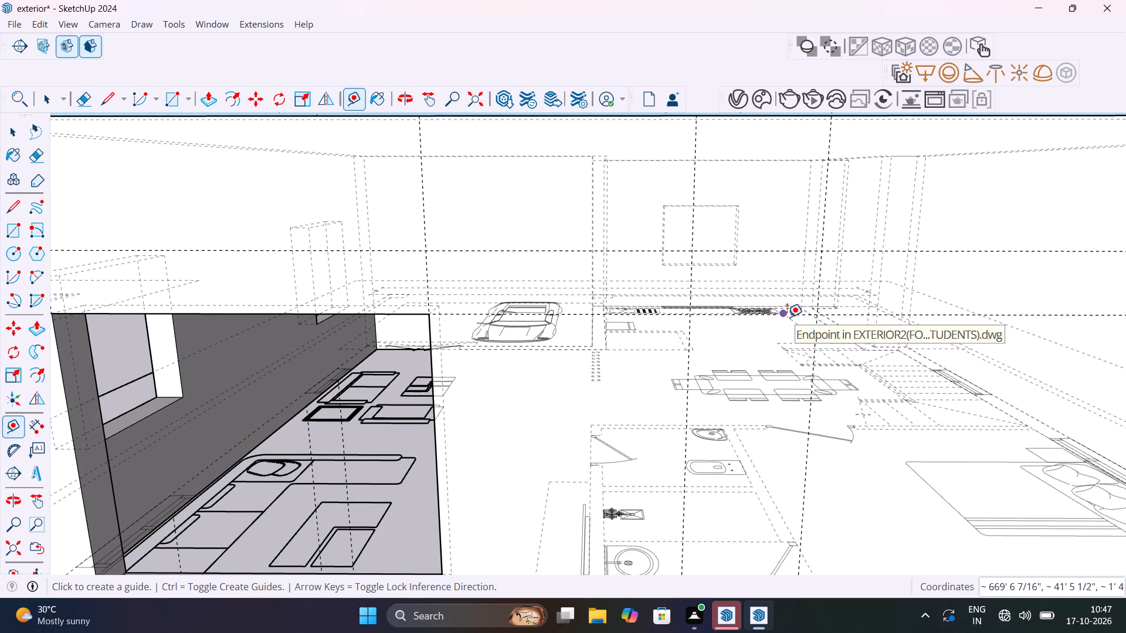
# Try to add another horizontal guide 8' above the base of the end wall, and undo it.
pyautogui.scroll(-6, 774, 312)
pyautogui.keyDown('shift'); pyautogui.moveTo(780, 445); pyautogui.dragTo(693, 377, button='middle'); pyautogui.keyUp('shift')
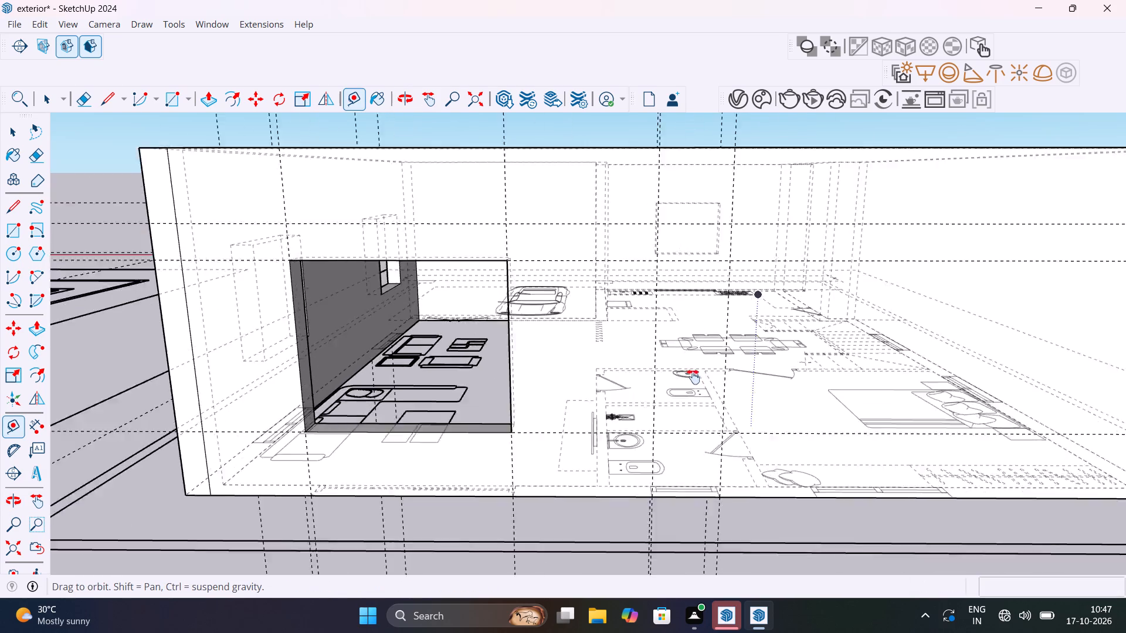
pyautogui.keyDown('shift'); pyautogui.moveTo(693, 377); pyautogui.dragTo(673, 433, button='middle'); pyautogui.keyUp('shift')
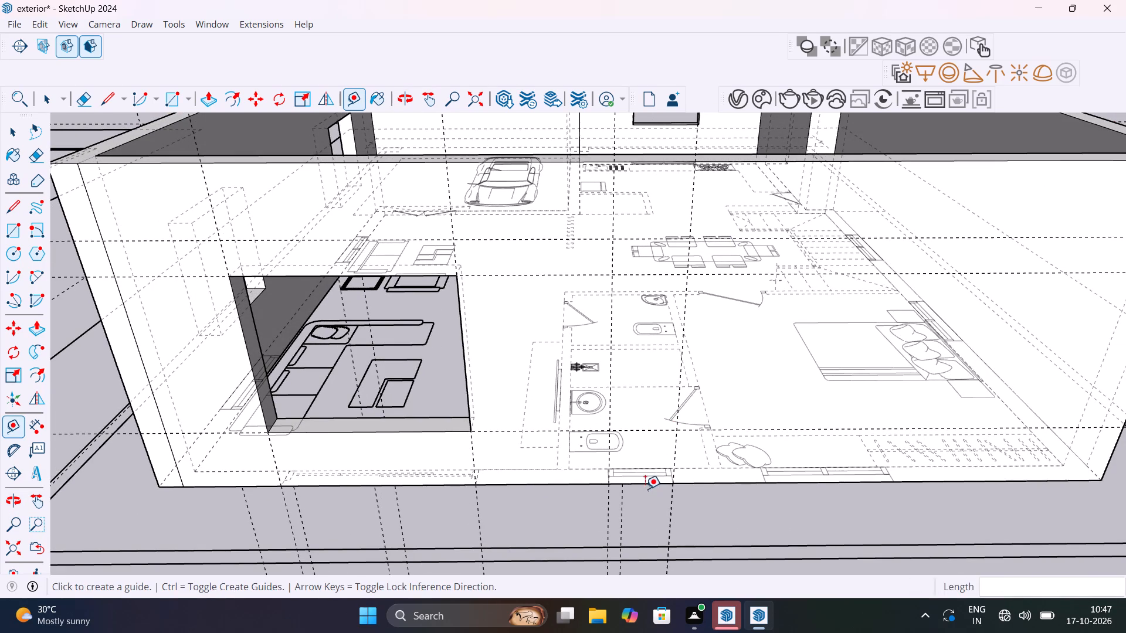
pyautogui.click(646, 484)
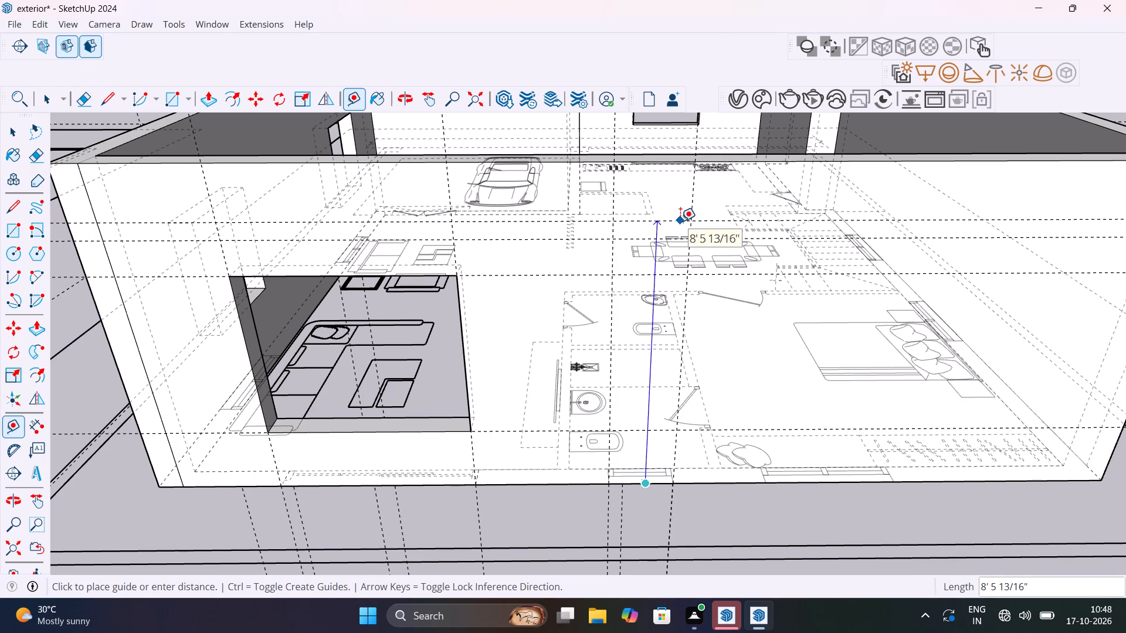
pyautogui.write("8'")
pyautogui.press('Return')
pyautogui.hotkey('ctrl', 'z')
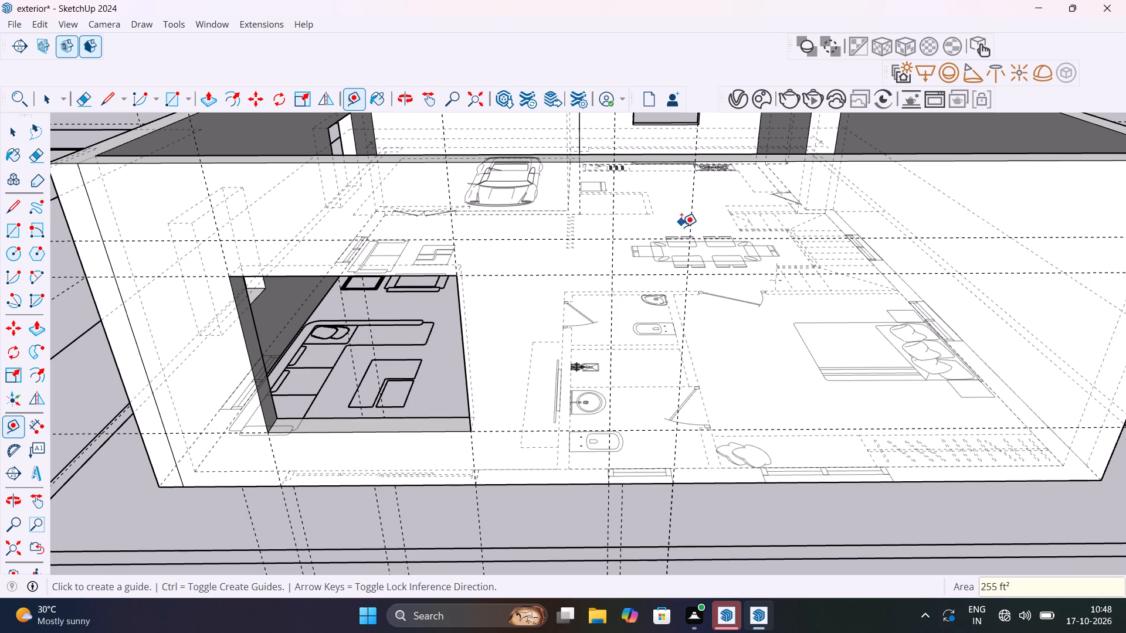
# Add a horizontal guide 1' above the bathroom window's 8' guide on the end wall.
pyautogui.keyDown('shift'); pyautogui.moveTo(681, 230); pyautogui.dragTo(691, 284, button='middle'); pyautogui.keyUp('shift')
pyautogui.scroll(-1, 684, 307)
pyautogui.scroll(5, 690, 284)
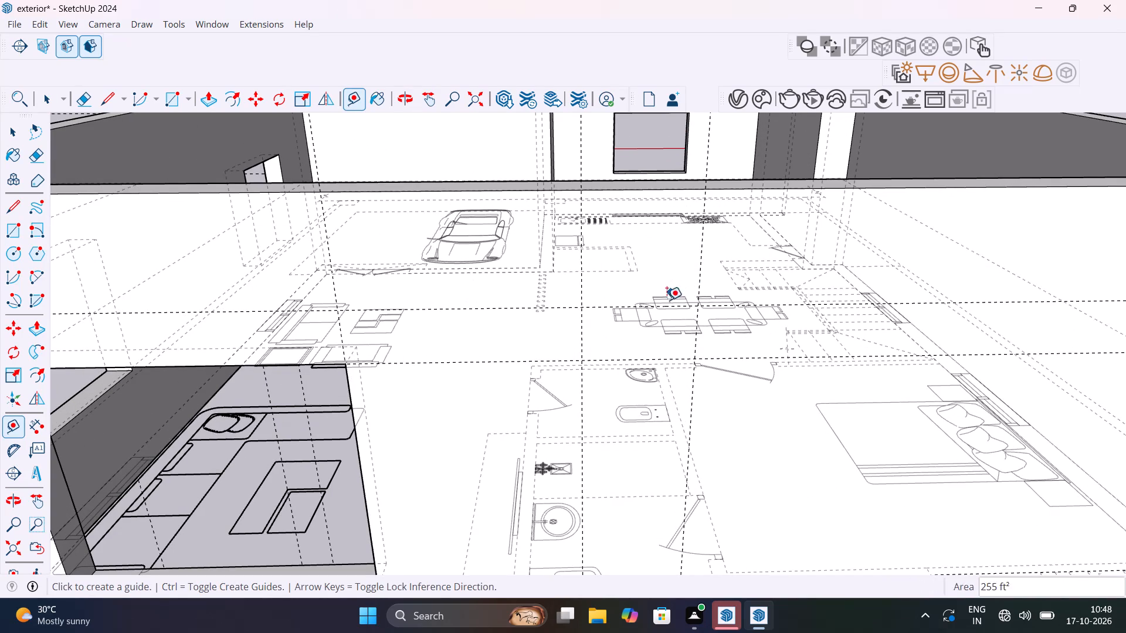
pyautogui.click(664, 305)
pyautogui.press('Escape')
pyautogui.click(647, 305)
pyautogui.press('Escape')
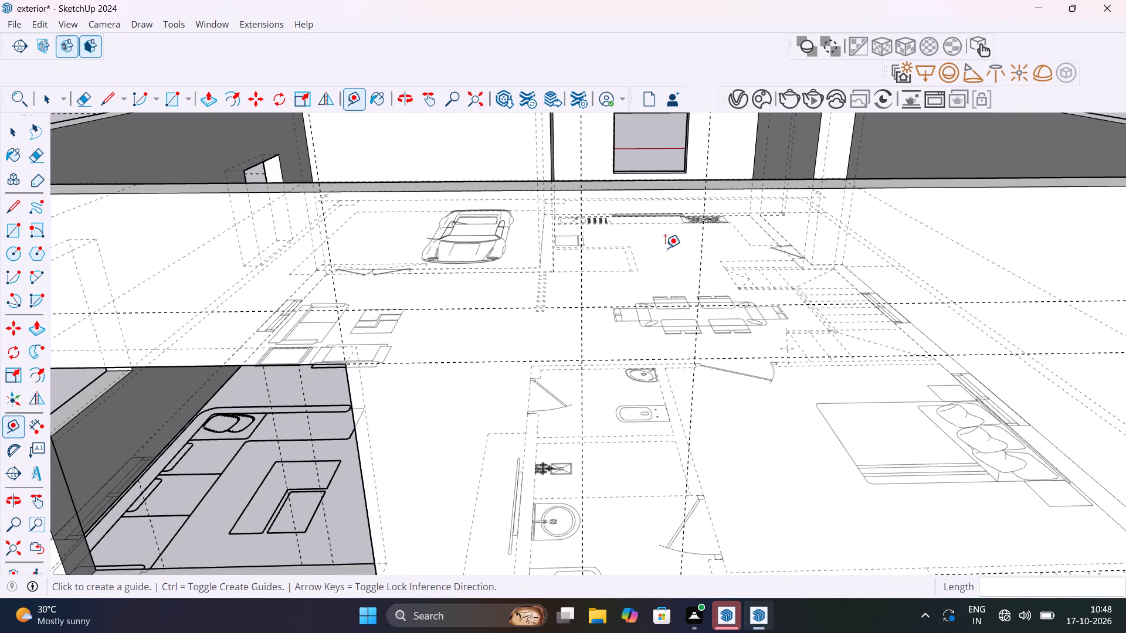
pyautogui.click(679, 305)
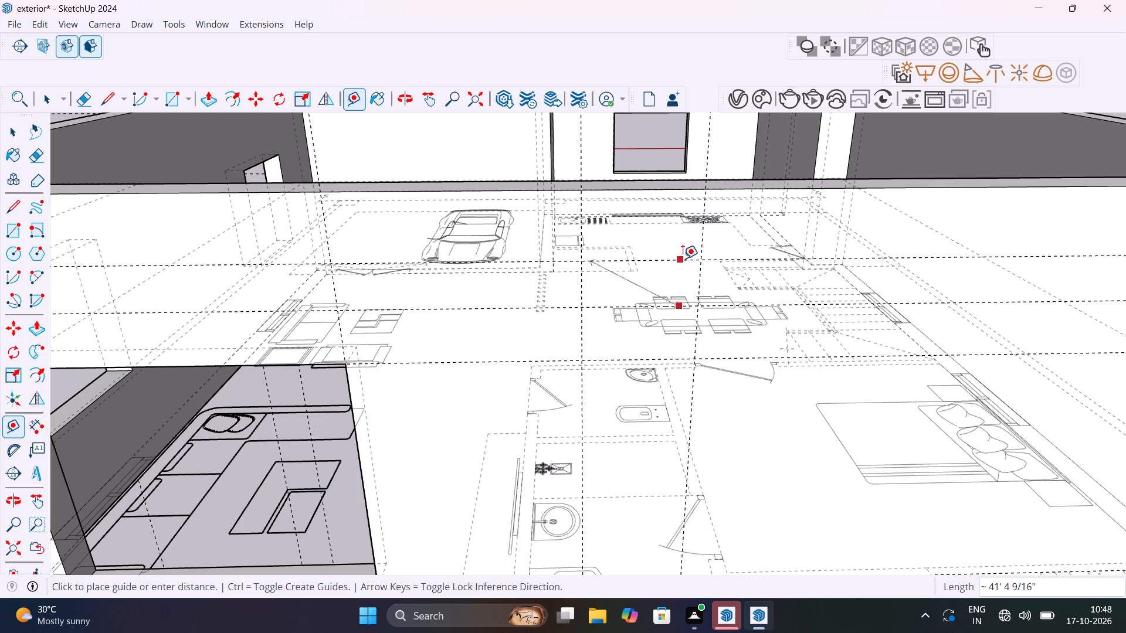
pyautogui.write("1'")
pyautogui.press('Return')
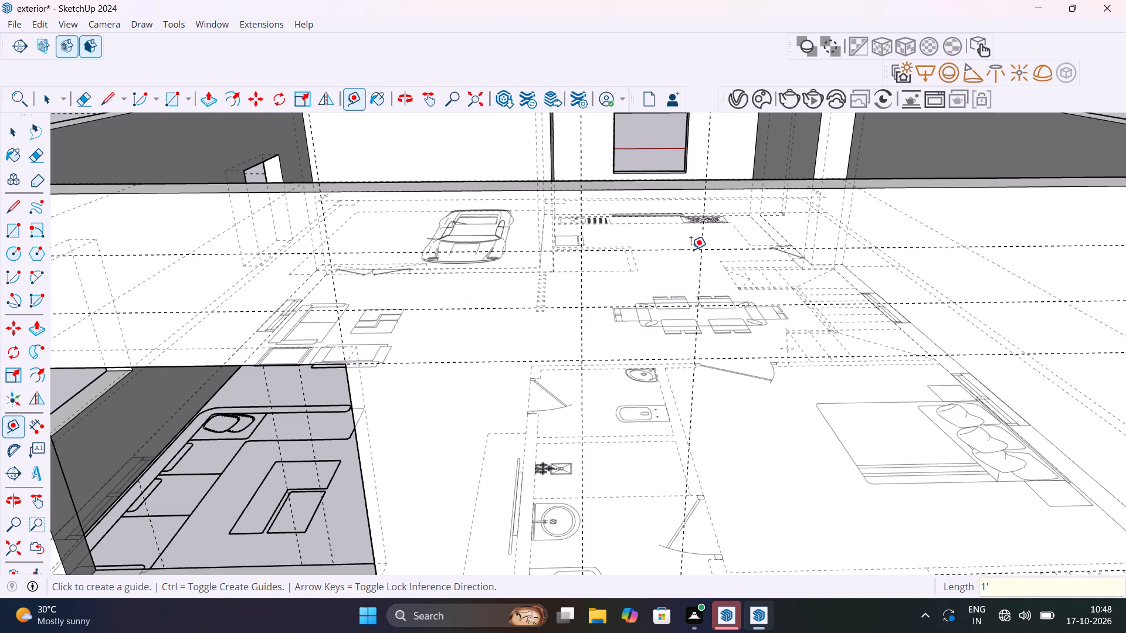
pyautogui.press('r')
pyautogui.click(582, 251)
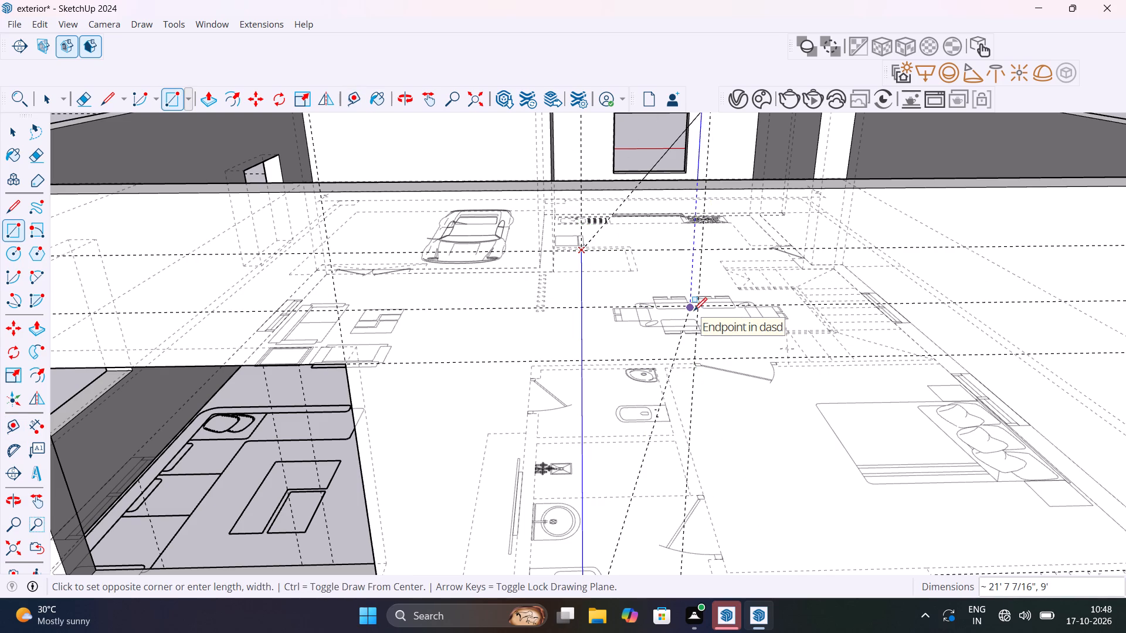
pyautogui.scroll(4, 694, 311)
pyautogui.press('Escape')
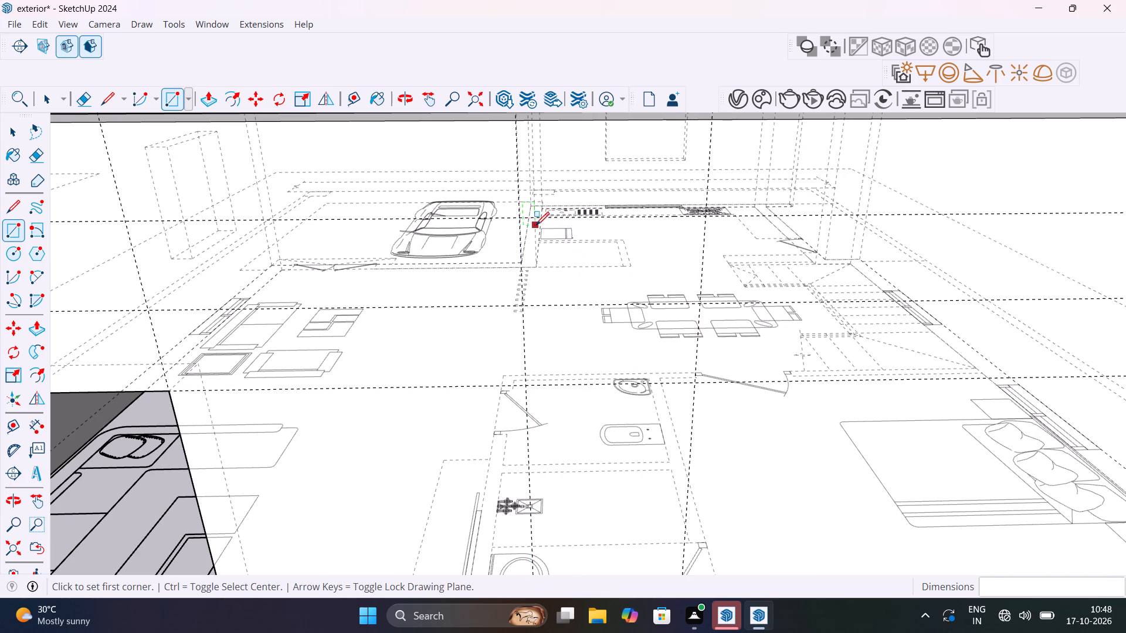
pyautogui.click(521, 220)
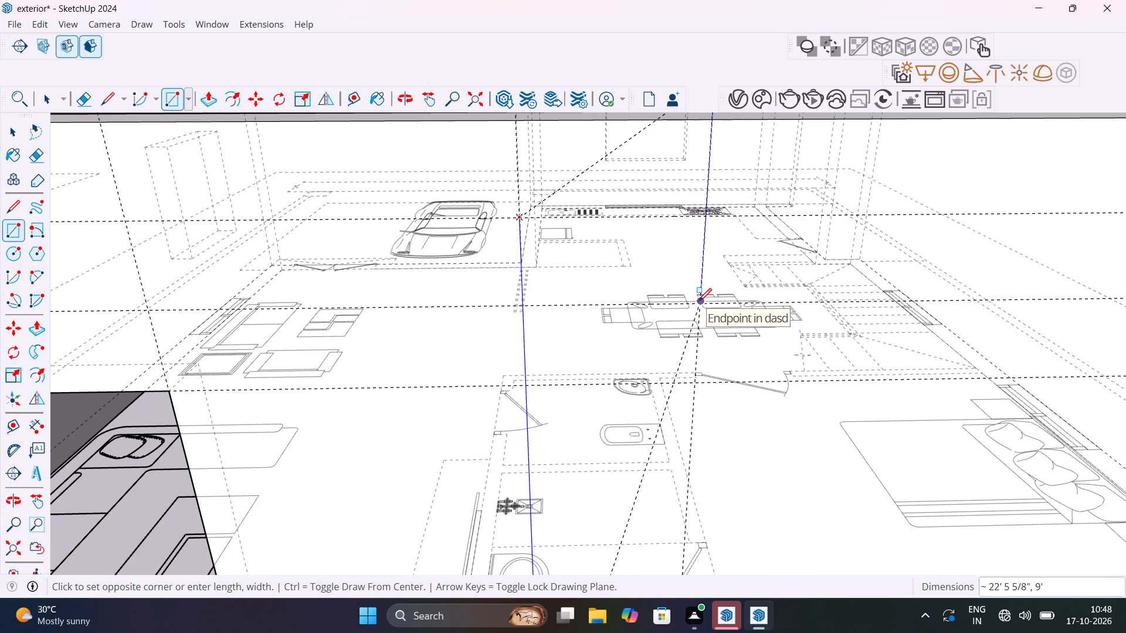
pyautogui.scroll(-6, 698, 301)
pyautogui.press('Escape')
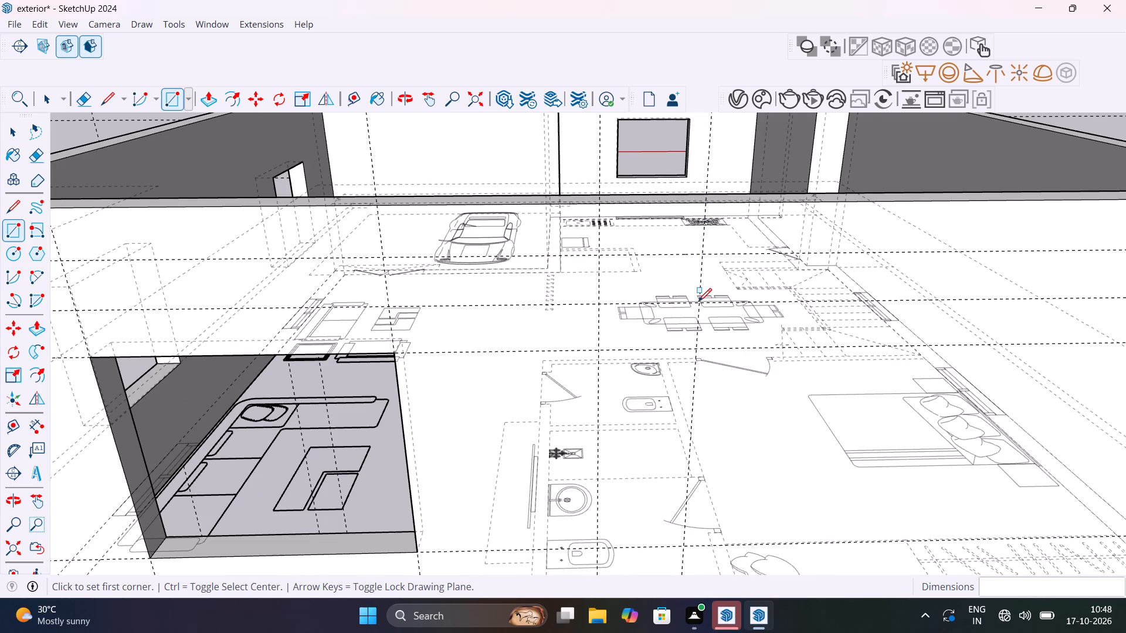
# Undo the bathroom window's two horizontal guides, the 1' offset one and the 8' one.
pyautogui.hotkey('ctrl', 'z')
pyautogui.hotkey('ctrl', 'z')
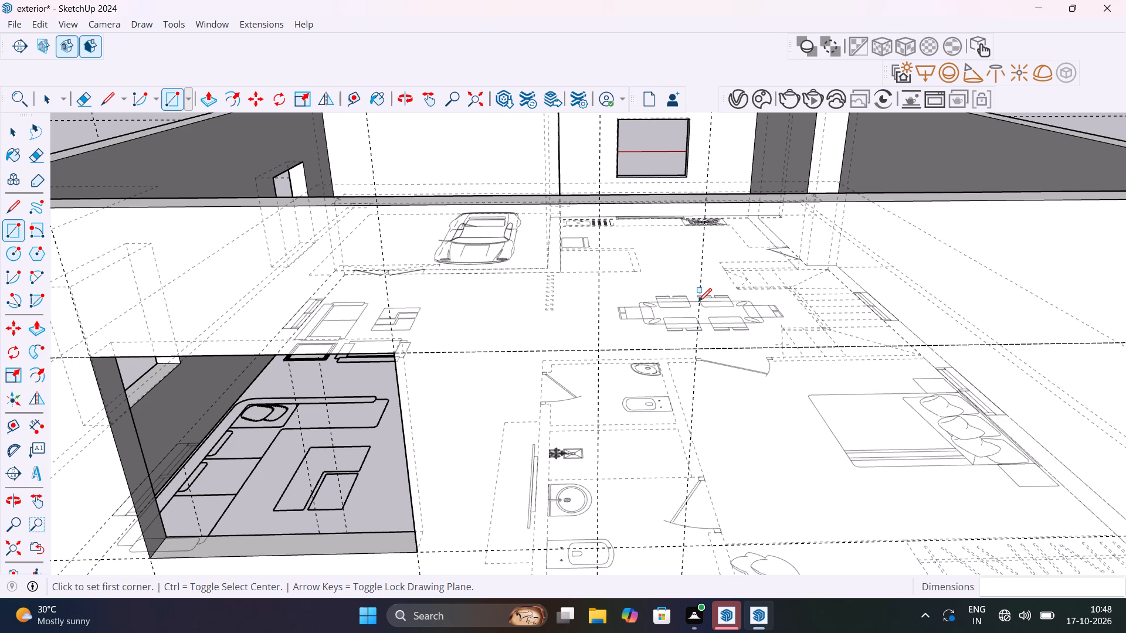
# Turn off back edges and delete the overlapping horizontal guide at the first window opening's head height on the end wall.
pyautogui.press('space')
pyautogui.scroll(-8, 685, 312)
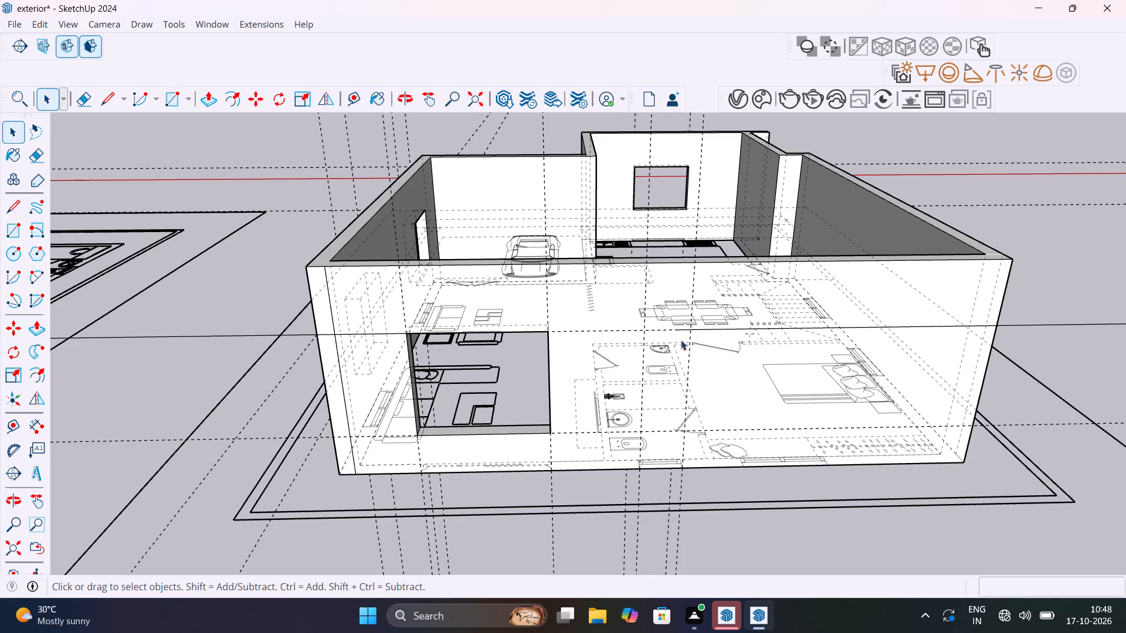
pyautogui.press('k')
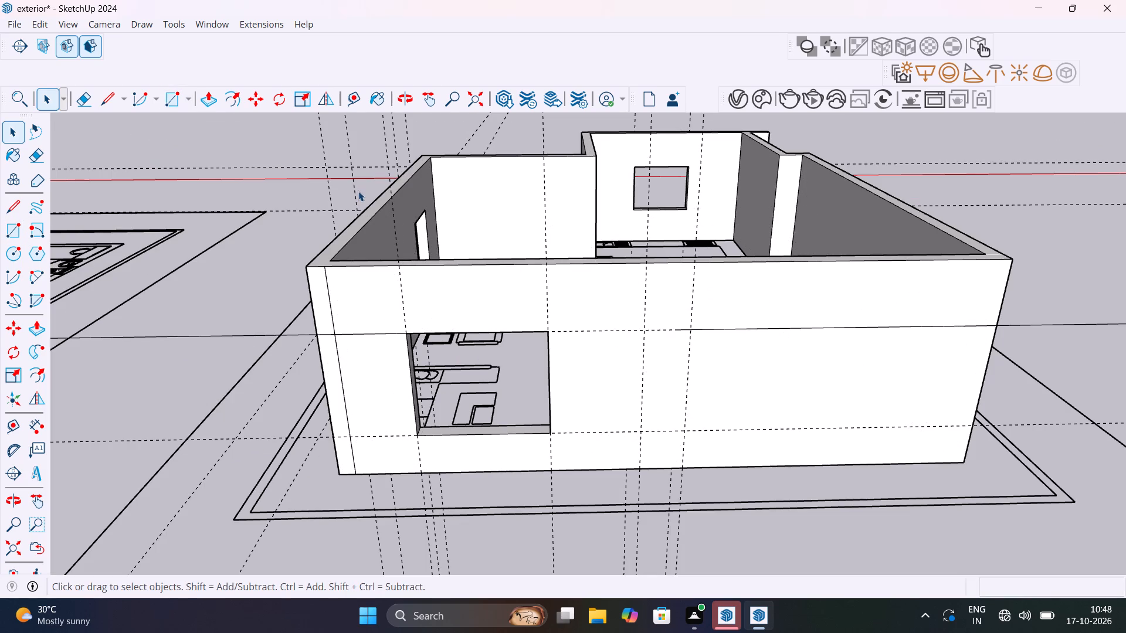
pyautogui.click(656, 329)
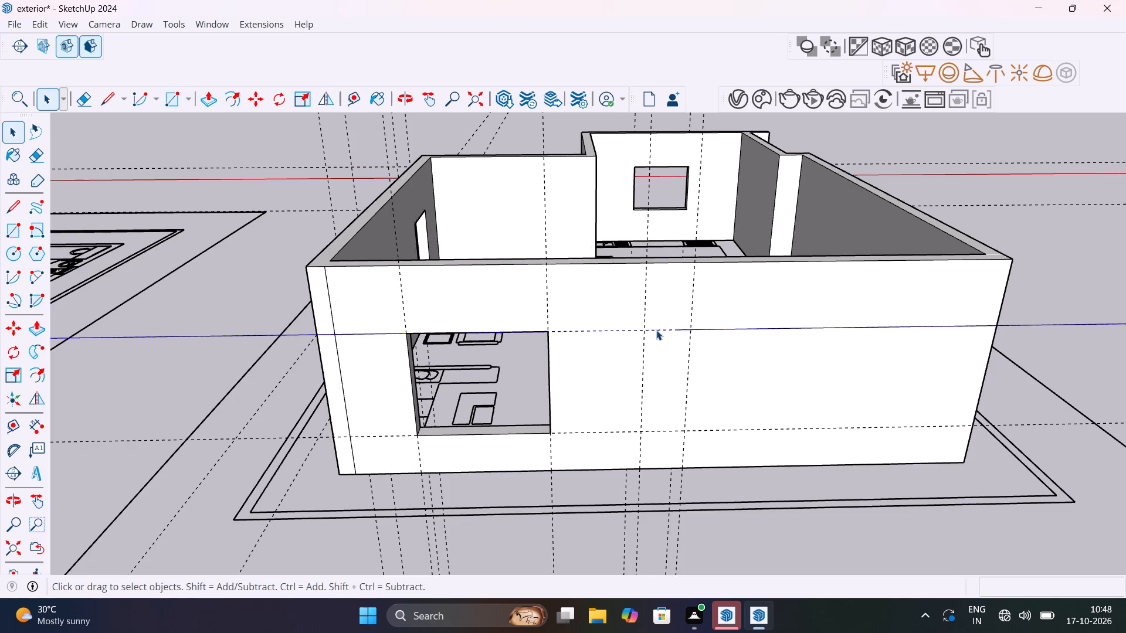
pyautogui.press('Delete')
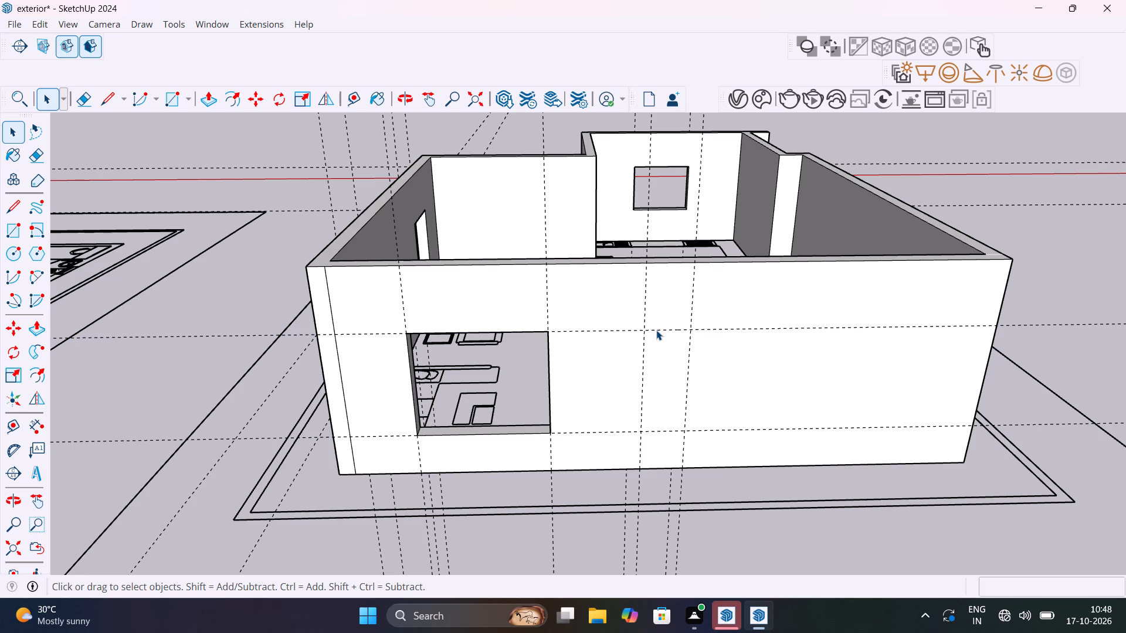
# Add a horizontal guide for the bathroom window 8' above the base of the end wall.
pyautogui.scroll(4, 660, 465)
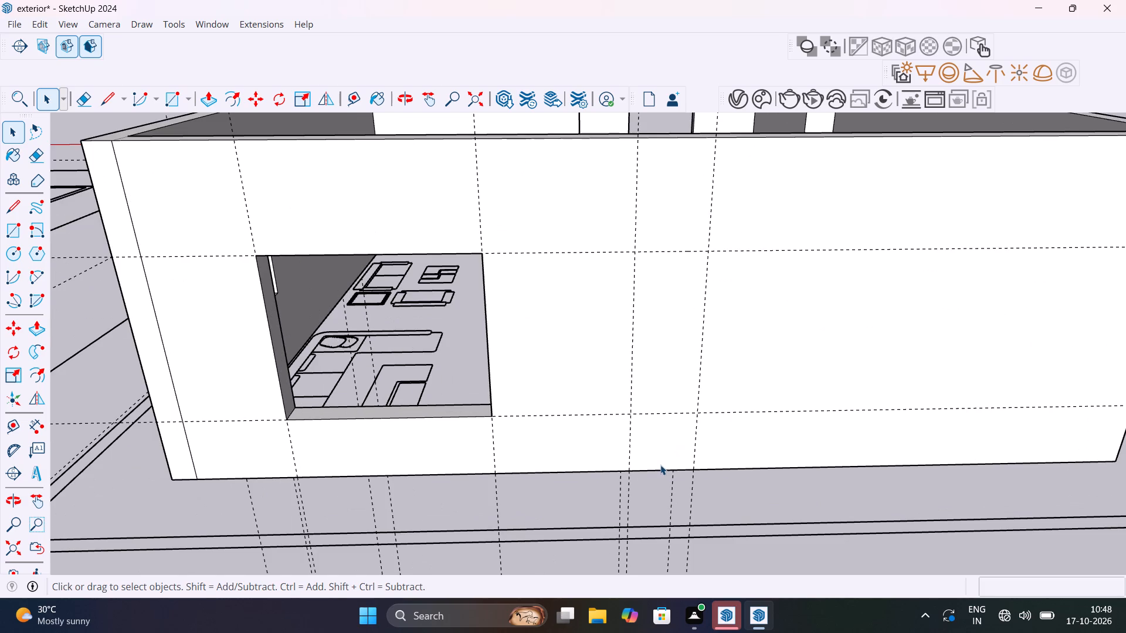
pyautogui.press('t')
pyautogui.click(654, 468)
pyautogui.scroll(-6, 650, 358)
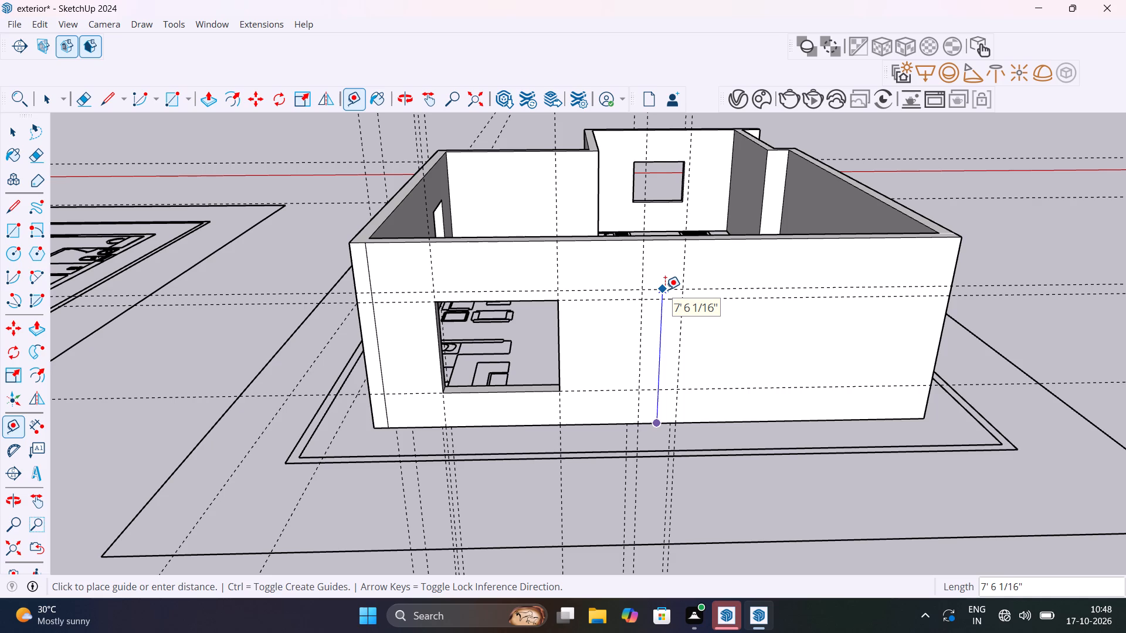
pyautogui.write("8'")
pyautogui.press('Return')
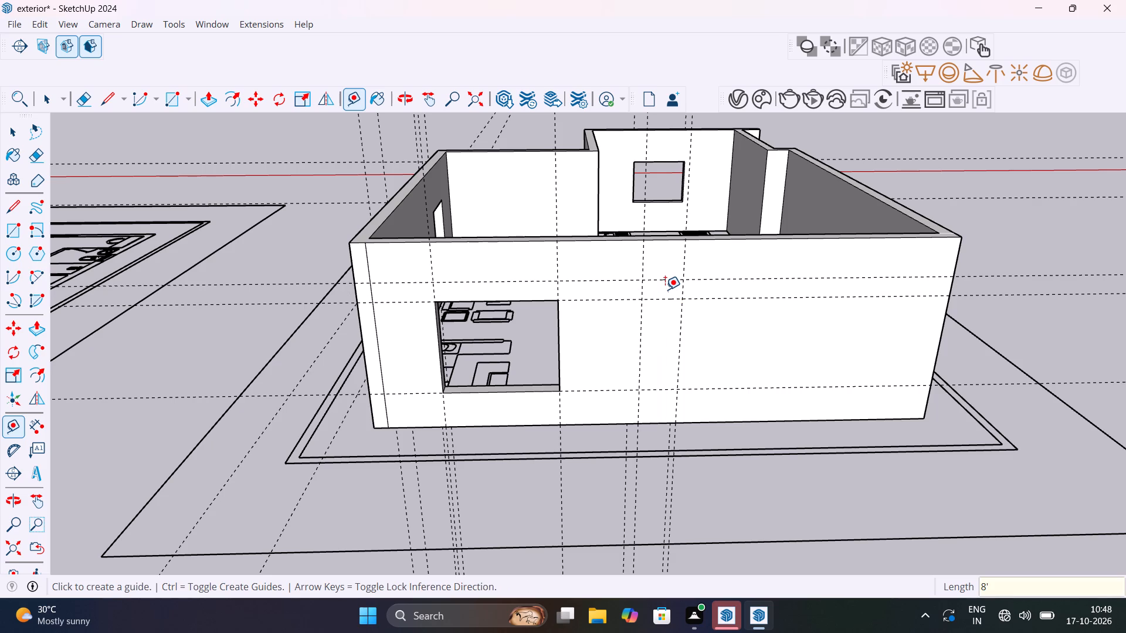
# Add a second horizontal guide 1' above the bathroom window's 8' guide on the end wall.
pyautogui.scroll(12, 668, 288)
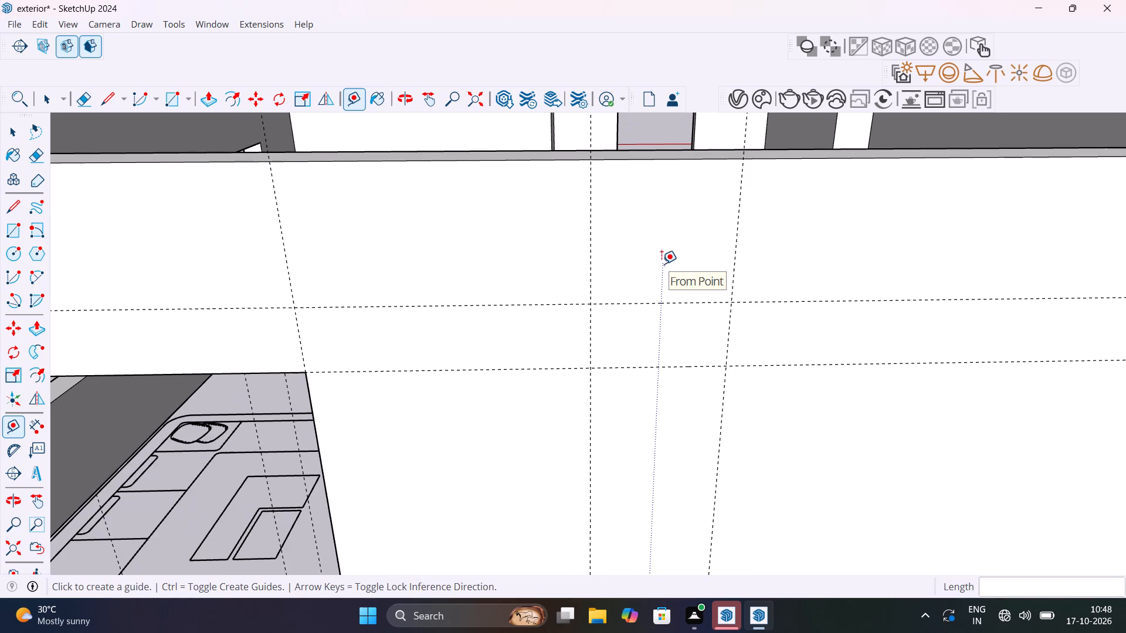
pyautogui.press('space')
pyautogui.press('t')
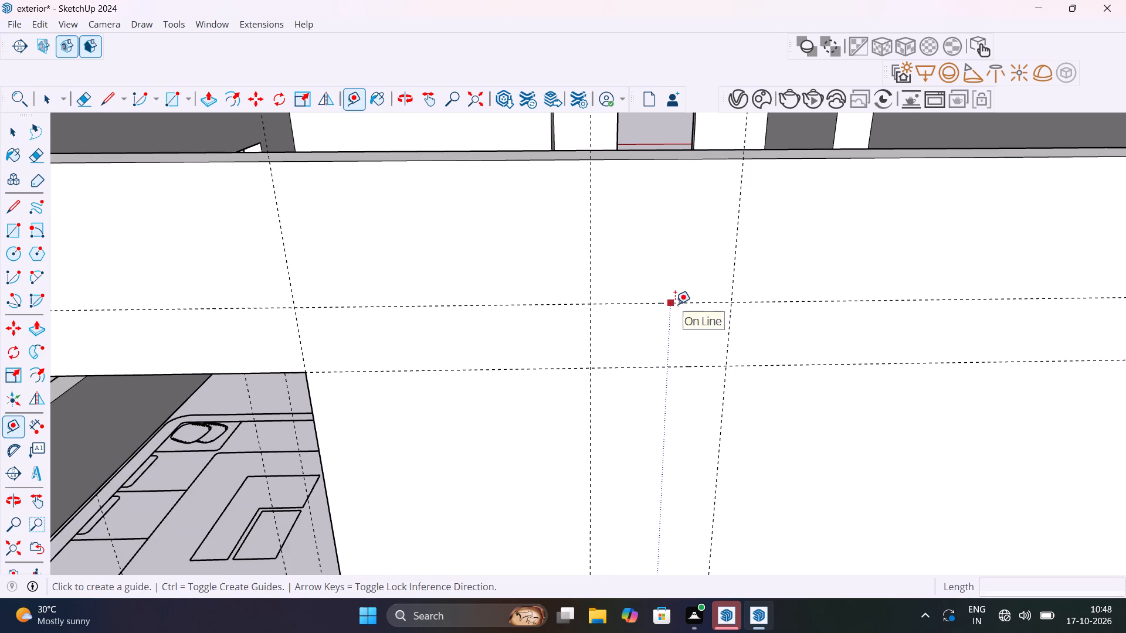
pyautogui.click(675, 304)
pyautogui.press('Escape')
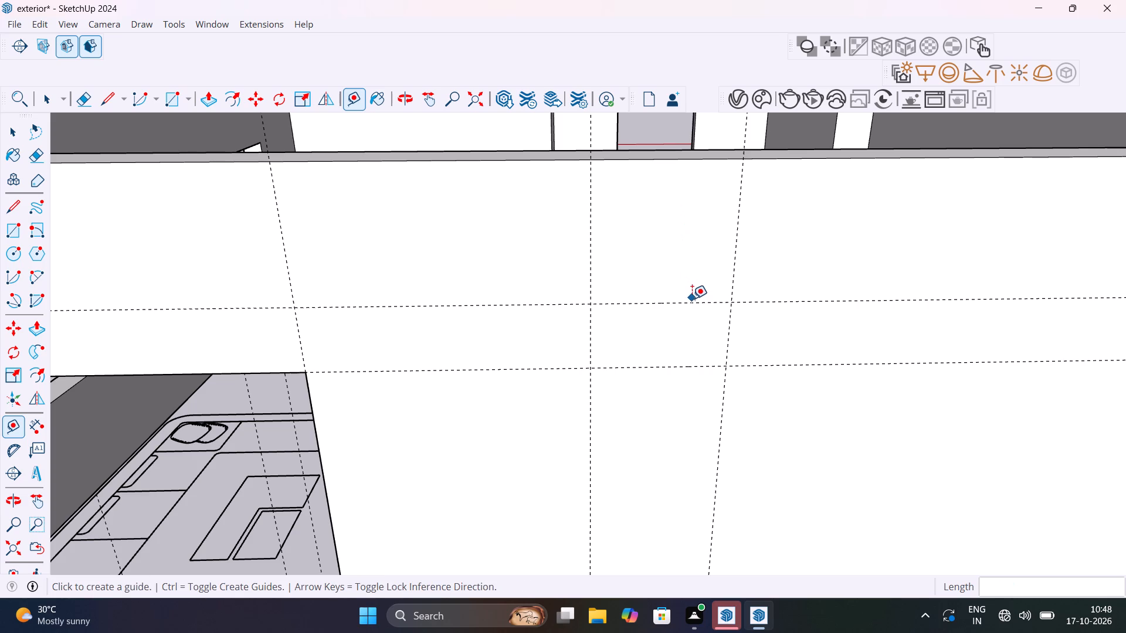
pyautogui.click(696, 301)
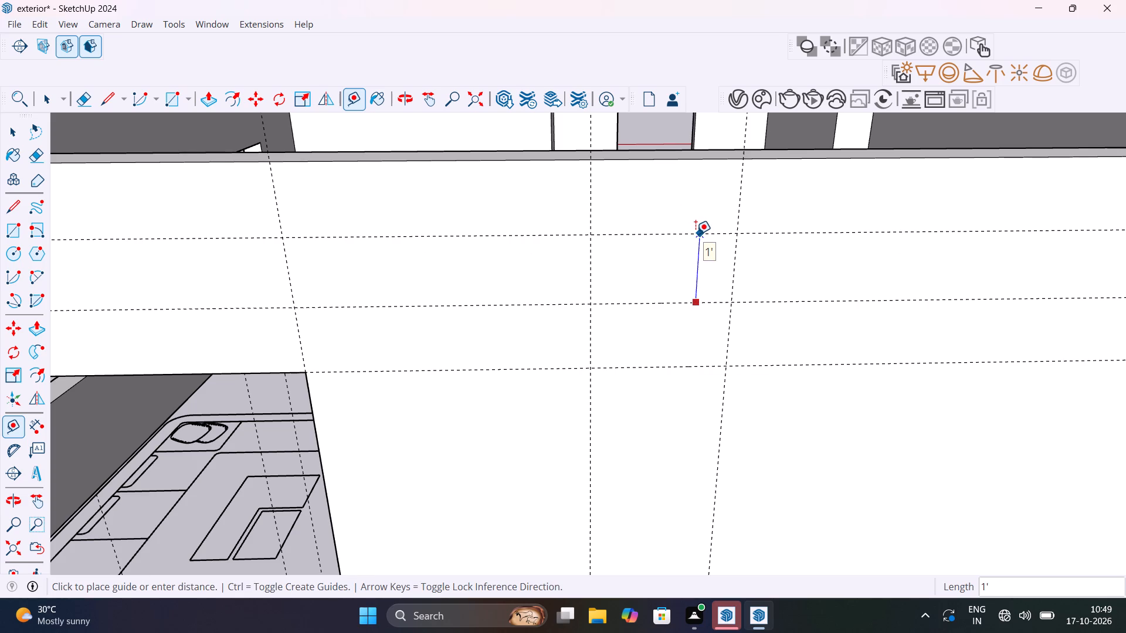
pyautogui.write("1'")
pyautogui.press('Return')
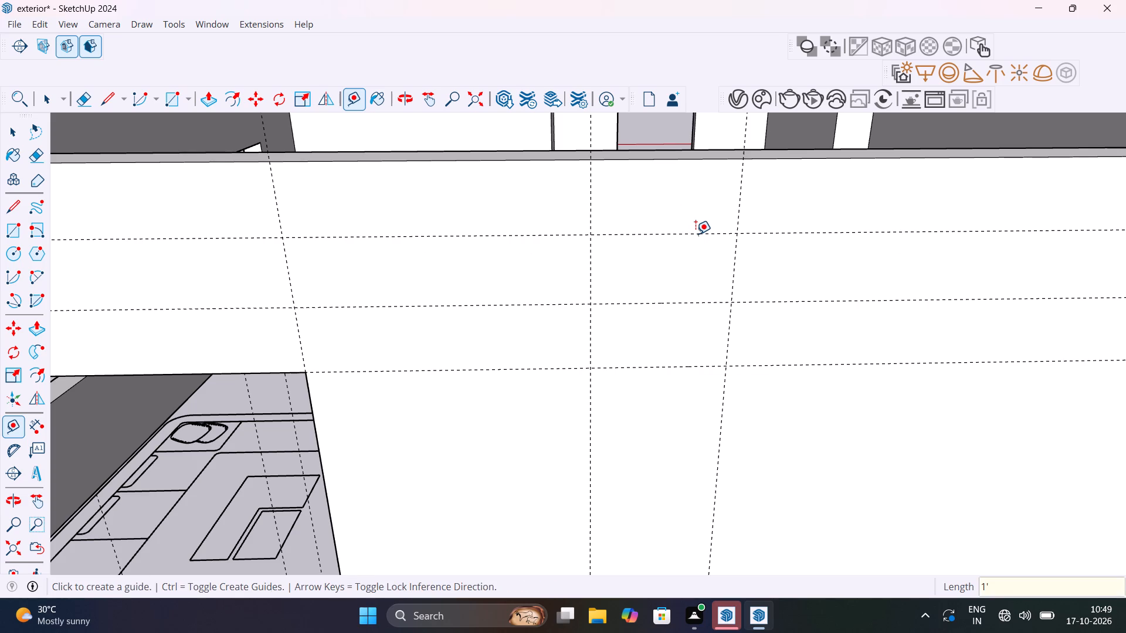
# Turn on back edges and draw the bathroom window's rectangle, about 2' by 1', between the guides on the end wall.
pyautogui.press('space')
pyautogui.press('k')
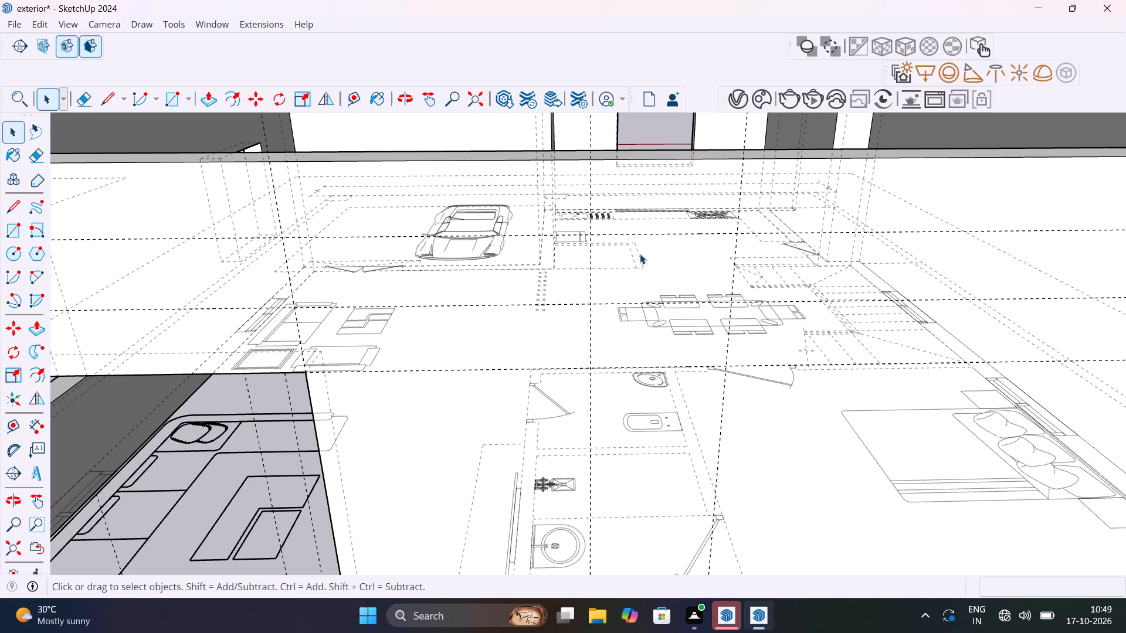
pyautogui.press('r')
pyautogui.click(591, 236)
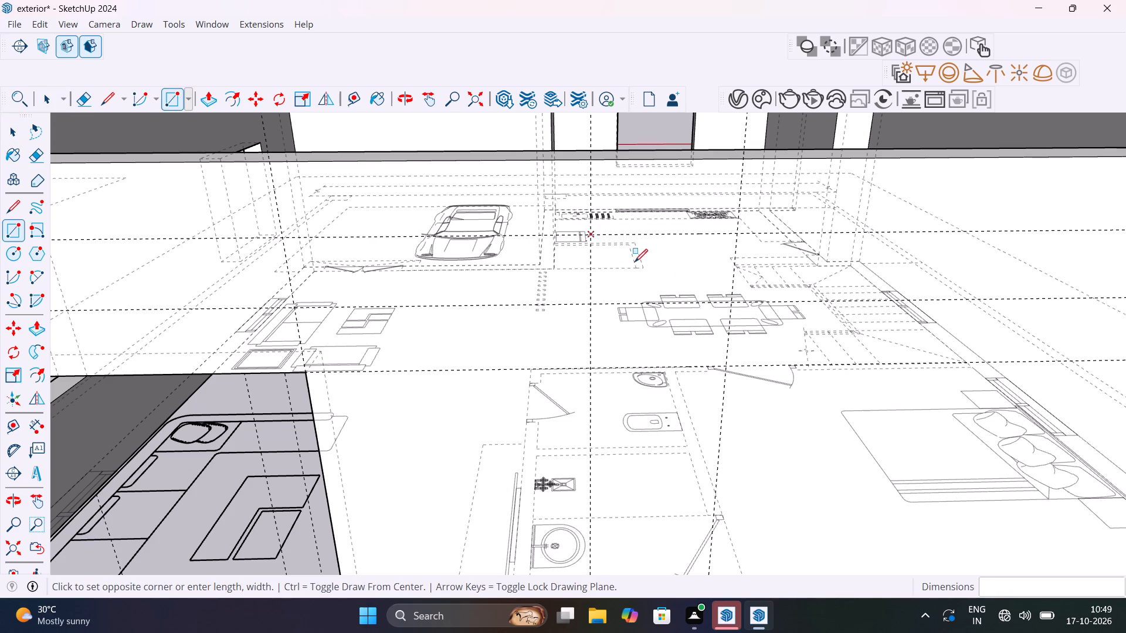
pyautogui.click(730, 303)
pyautogui.press('space')
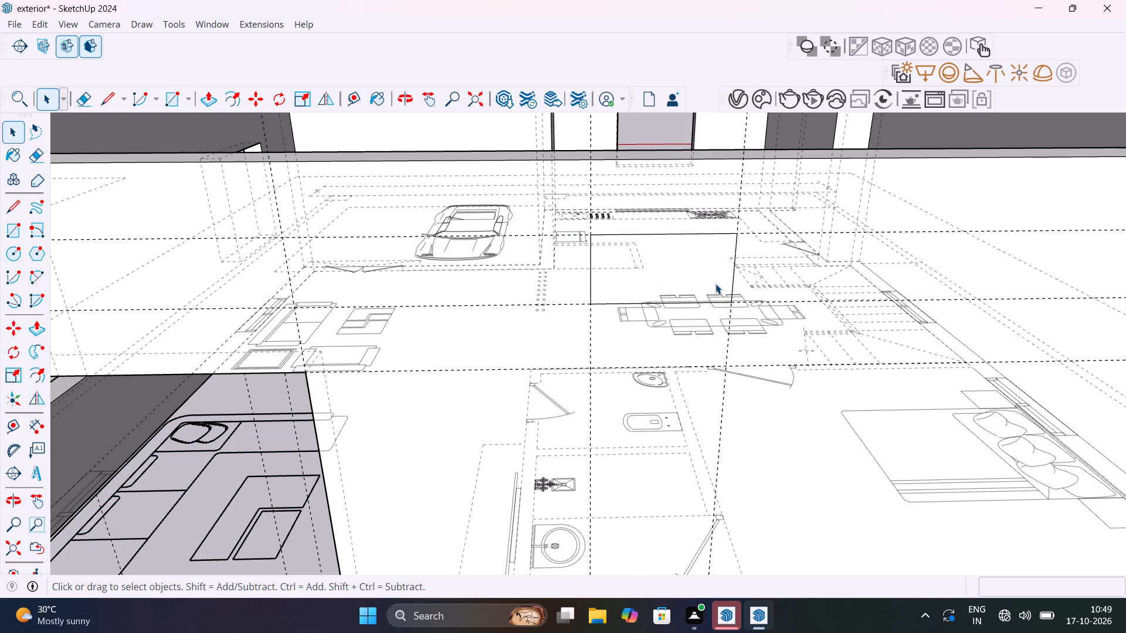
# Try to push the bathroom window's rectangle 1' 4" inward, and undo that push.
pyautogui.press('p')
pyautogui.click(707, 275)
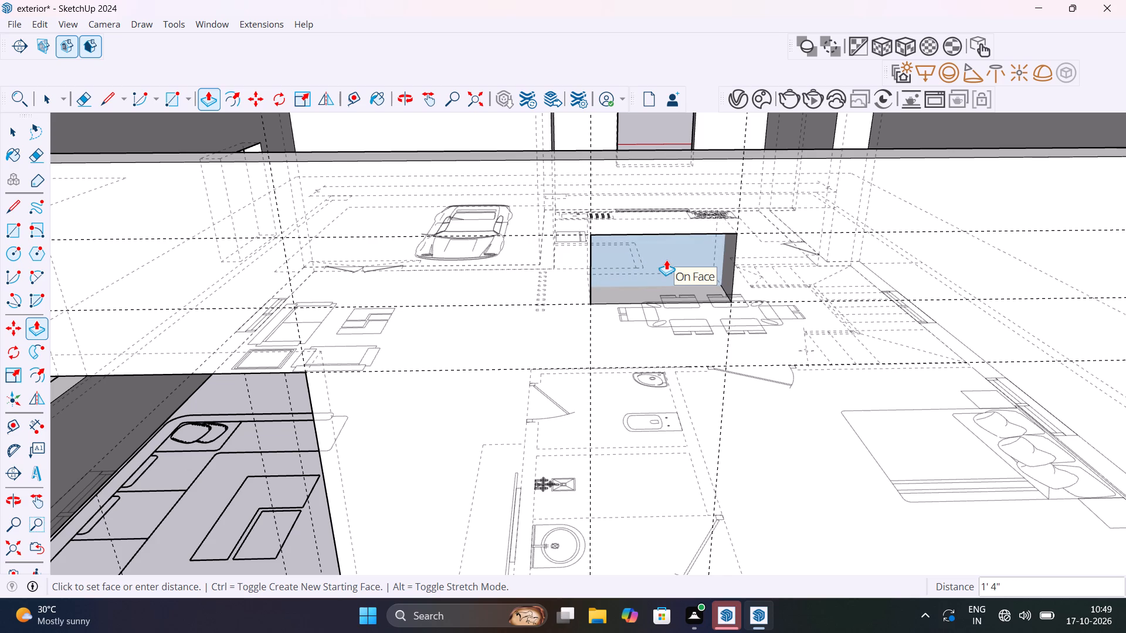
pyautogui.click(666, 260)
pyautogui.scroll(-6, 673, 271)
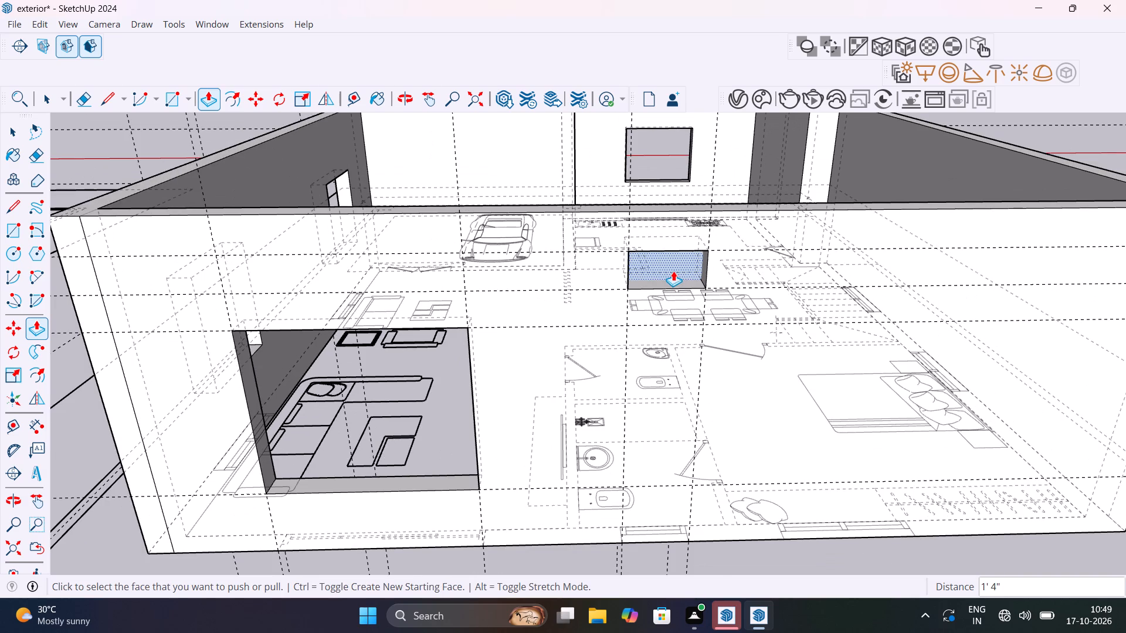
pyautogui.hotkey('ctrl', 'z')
# Push the bathroom window's rectangle 9" through the end wall to cut the opening.
pyautogui.click(684, 269)
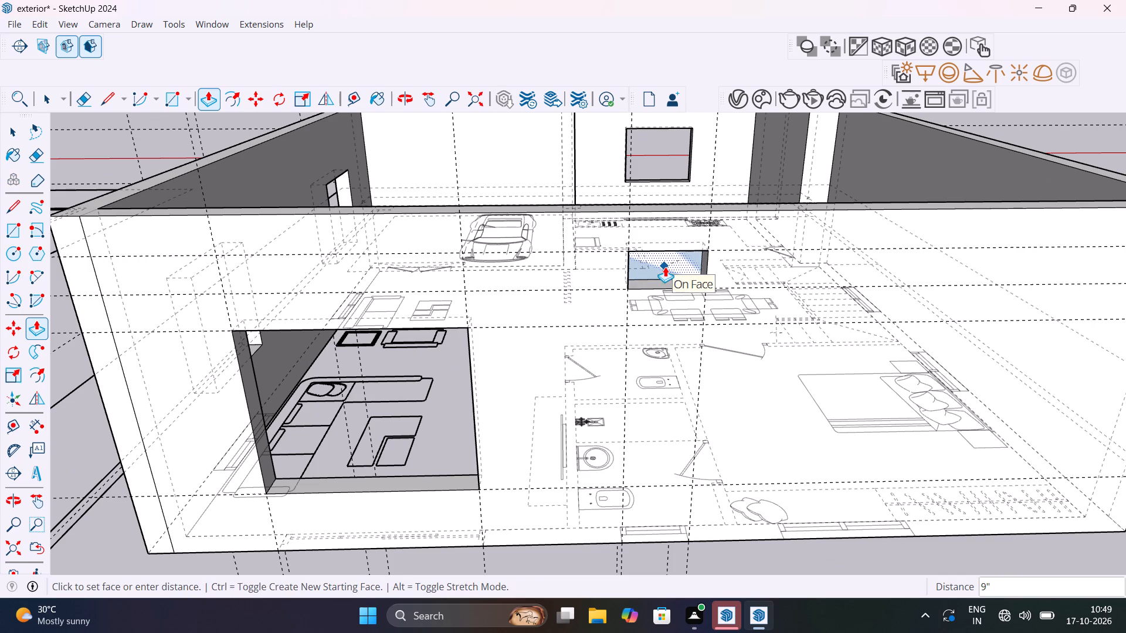
pyautogui.click(665, 267)
pyautogui.scroll(-7, 707, 277)
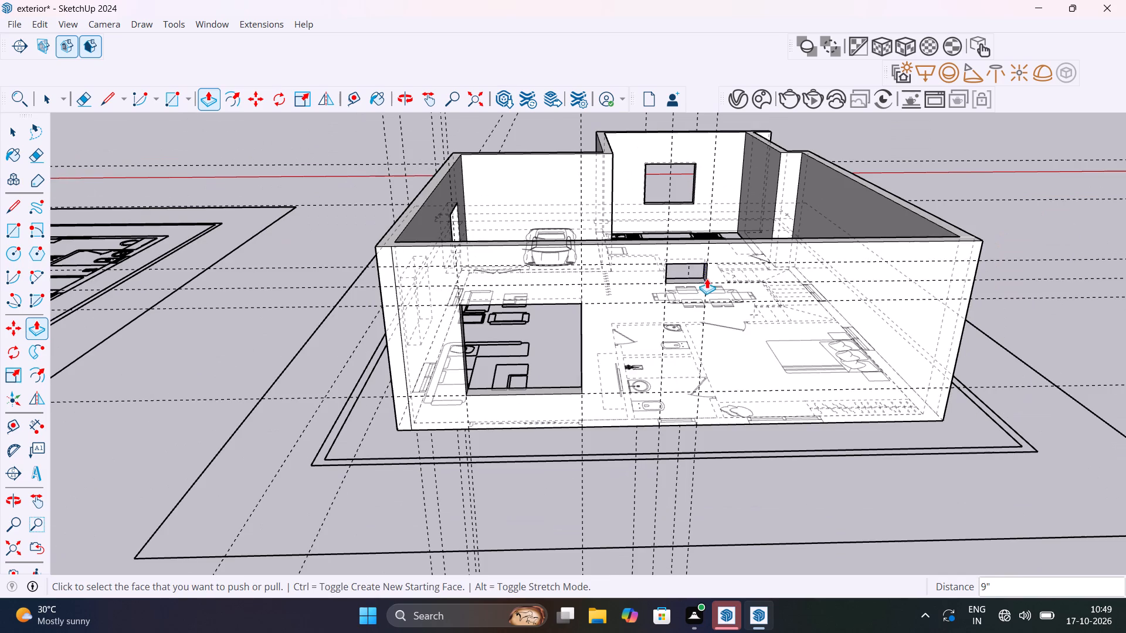
pyautogui.press('space')
# Add vertical guides at both jambs of the bedroom window, about 2' 10 5/8" past the bathroom window's guide and 4' beyond that.
pyautogui.keyDown('shift'); pyautogui.moveTo(720, 316); pyautogui.dragTo(528, 316, button='middle'); pyautogui.keyUp('shift')
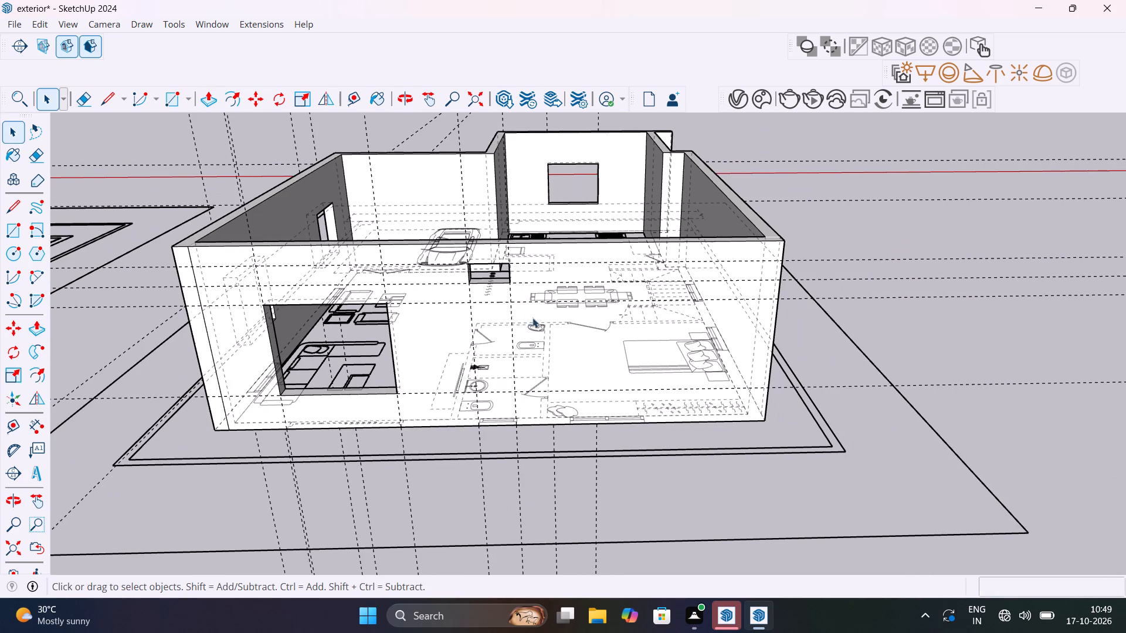
pyautogui.scroll(5, 499, 290)
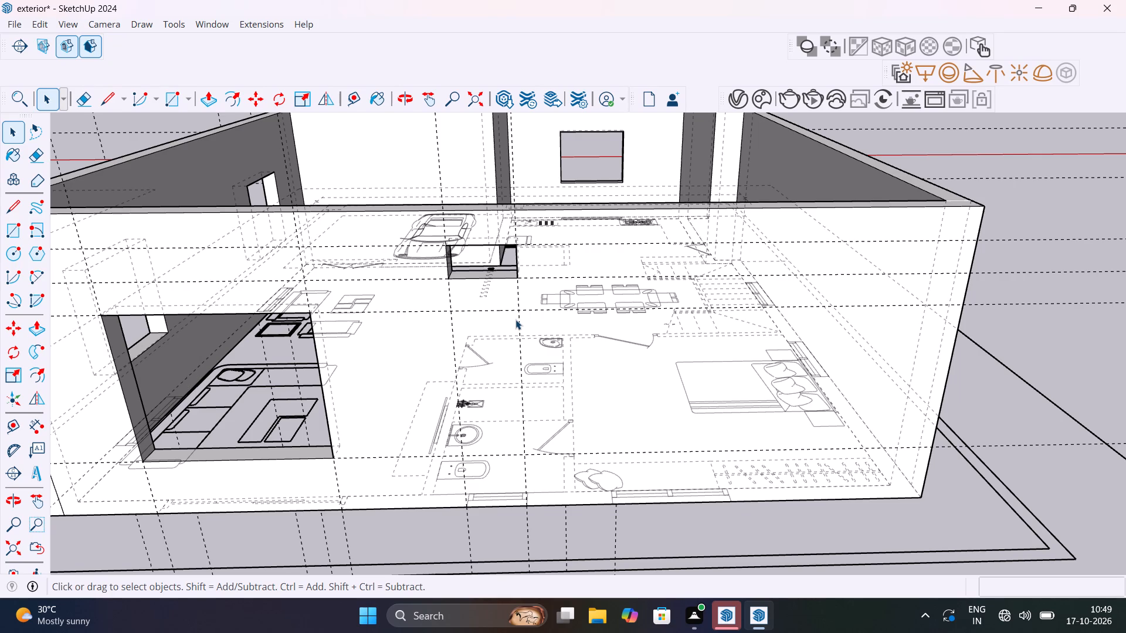
pyautogui.press('t')
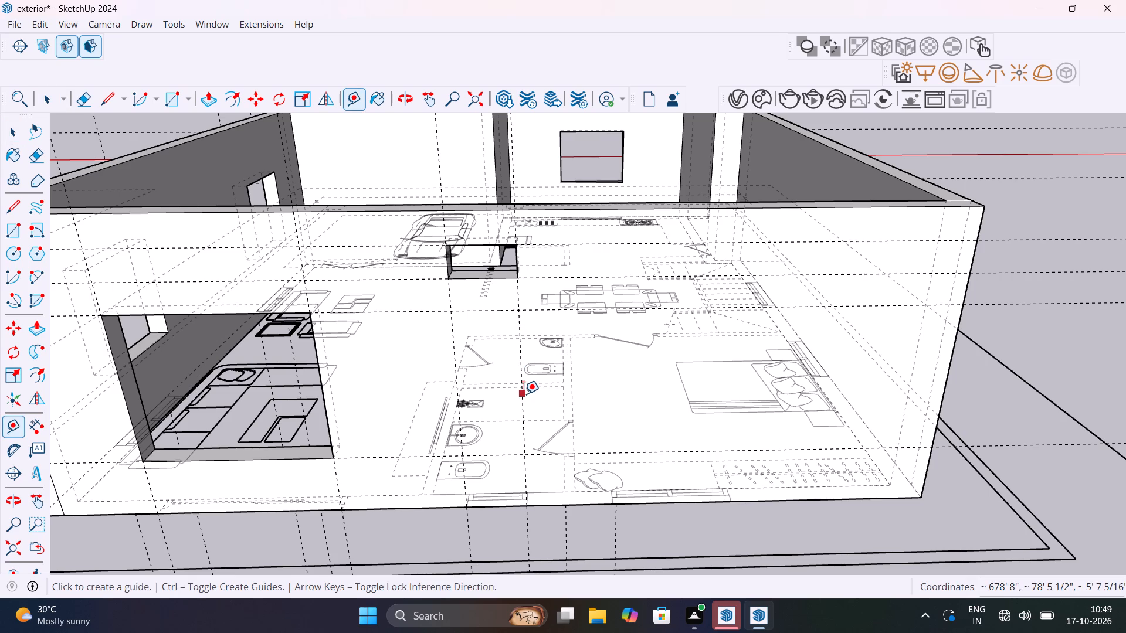
pyautogui.click(524, 394)
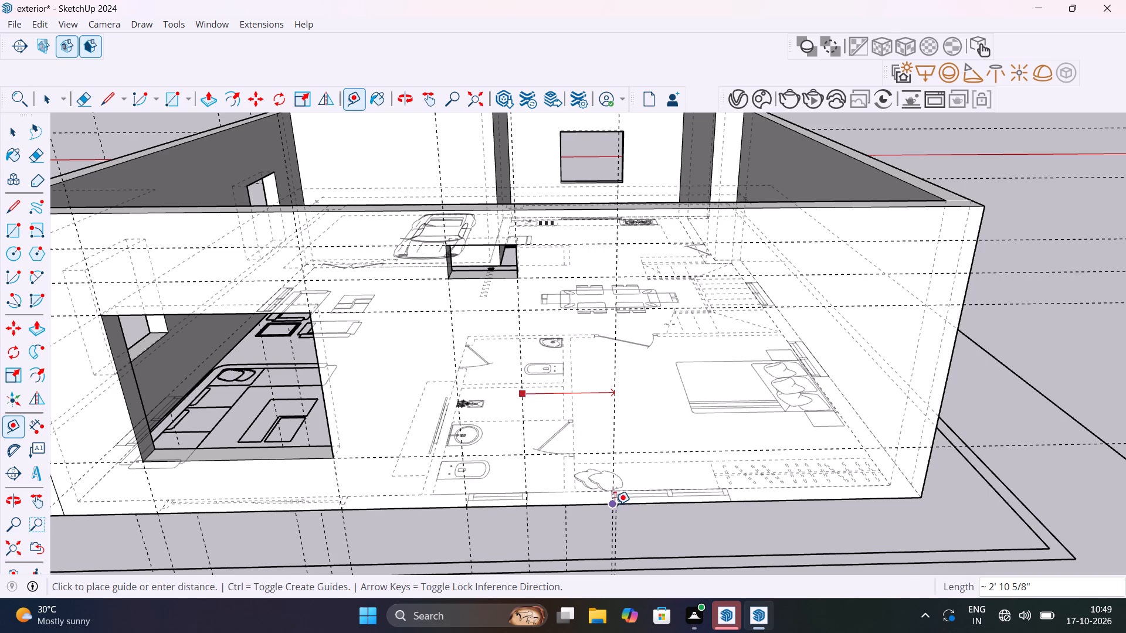
pyautogui.scroll(10, 614, 503)
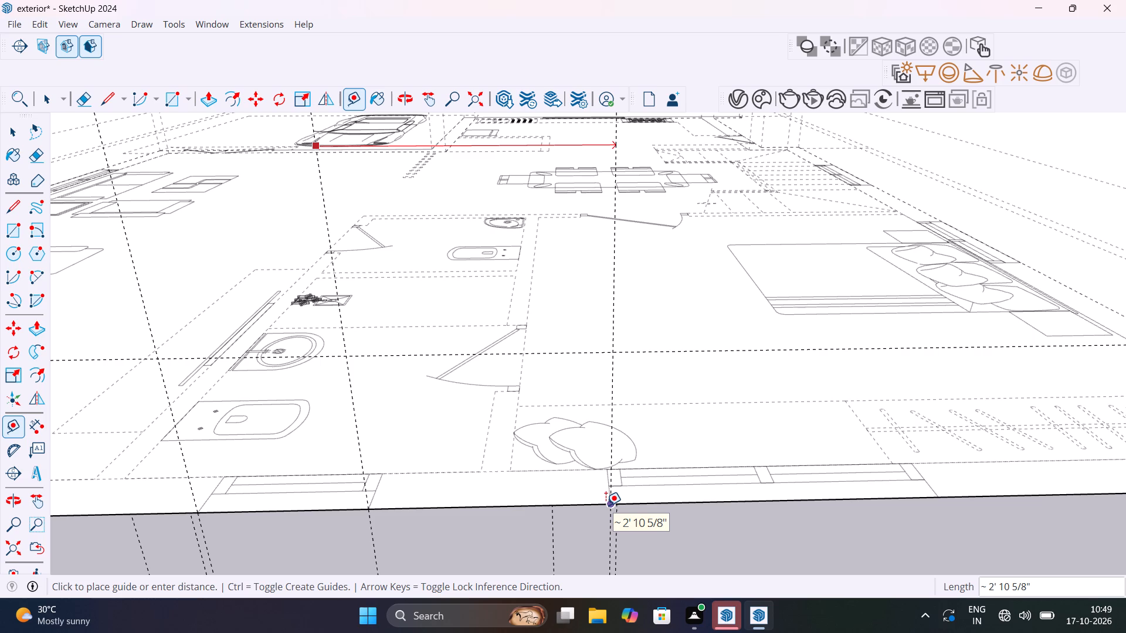
pyautogui.click(606, 505)
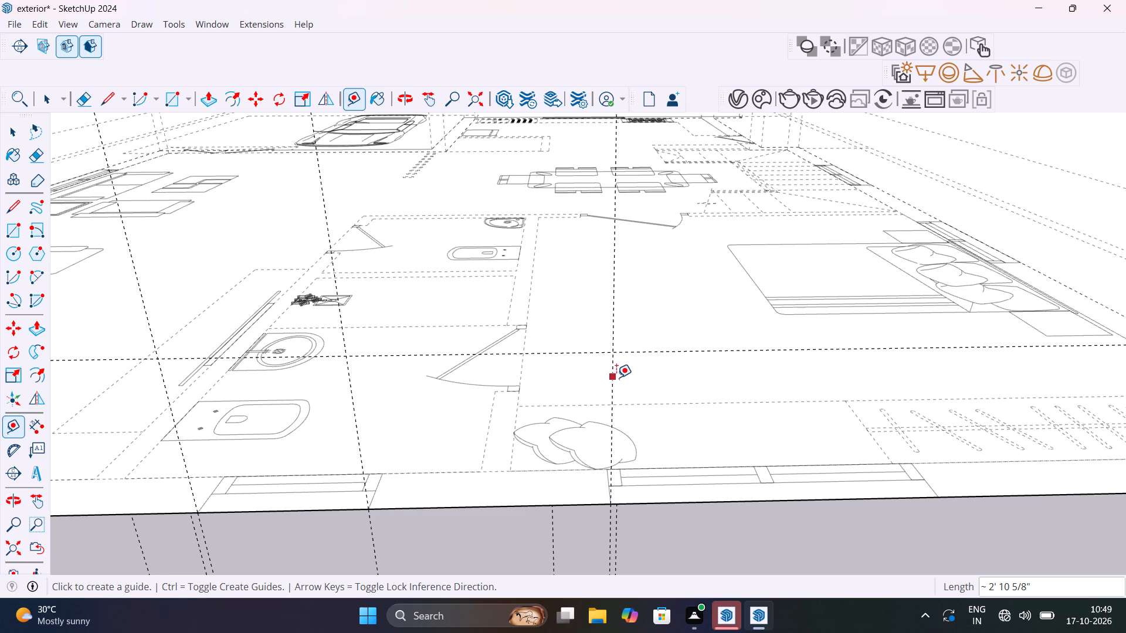
pyautogui.click(616, 377)
pyautogui.click(938, 499)
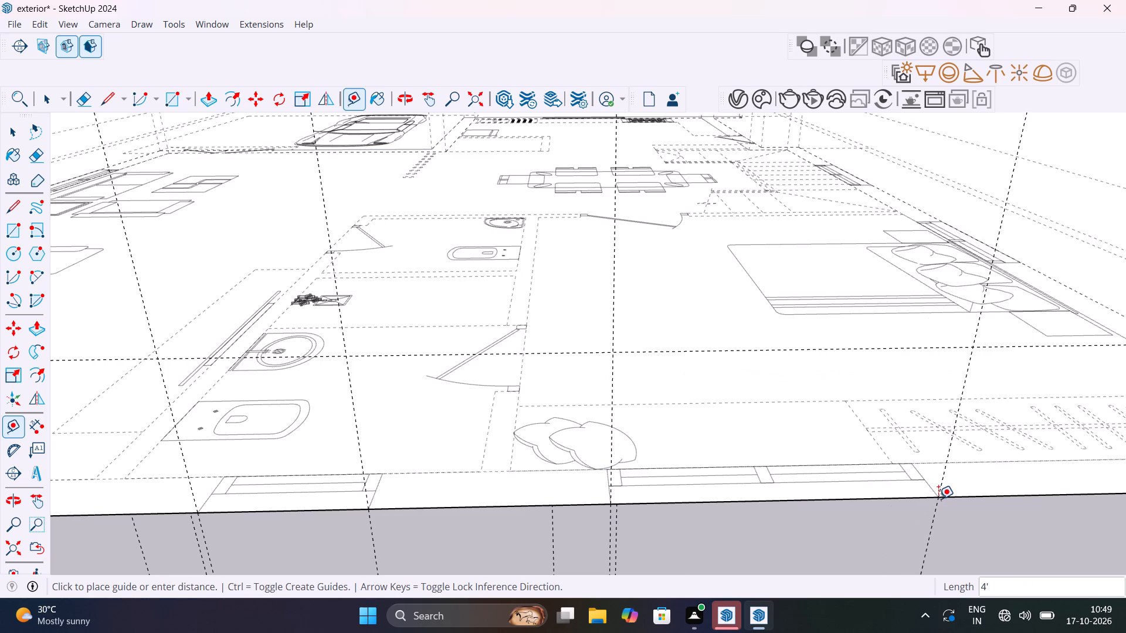
# Add horizontal guides for the bedroom window's sill 3' above the end wall's base and its head 4' above the sill.
pyautogui.click(866, 498)
pyautogui.scroll(-6, 851, 425)
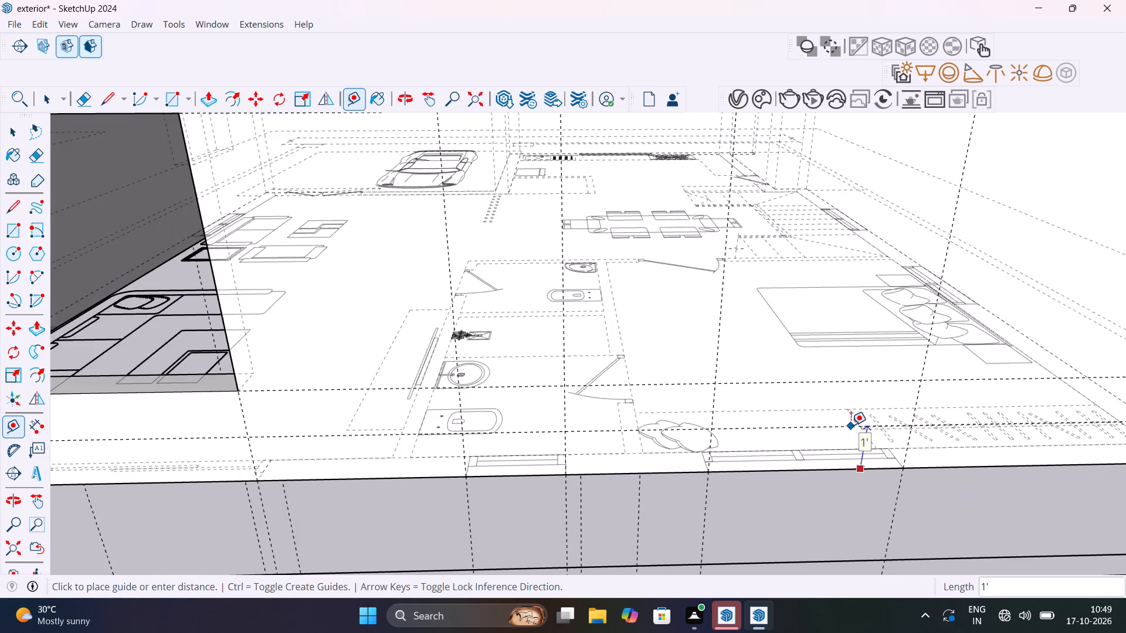
pyautogui.scroll(-5, 851, 425)
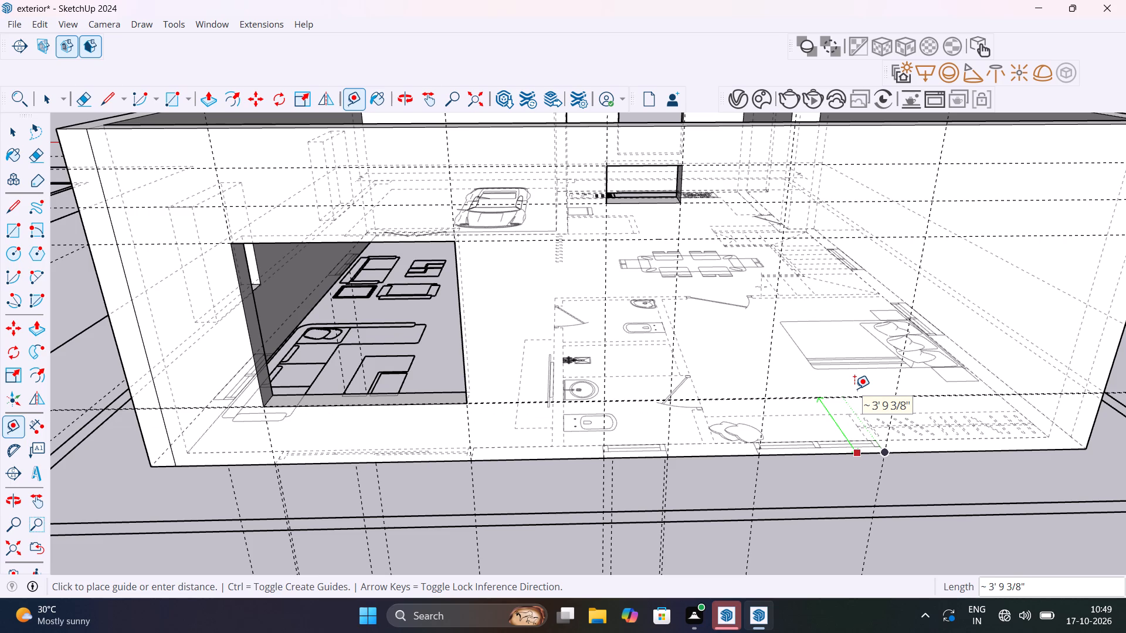
pyautogui.write("3'")
pyautogui.press('Return')
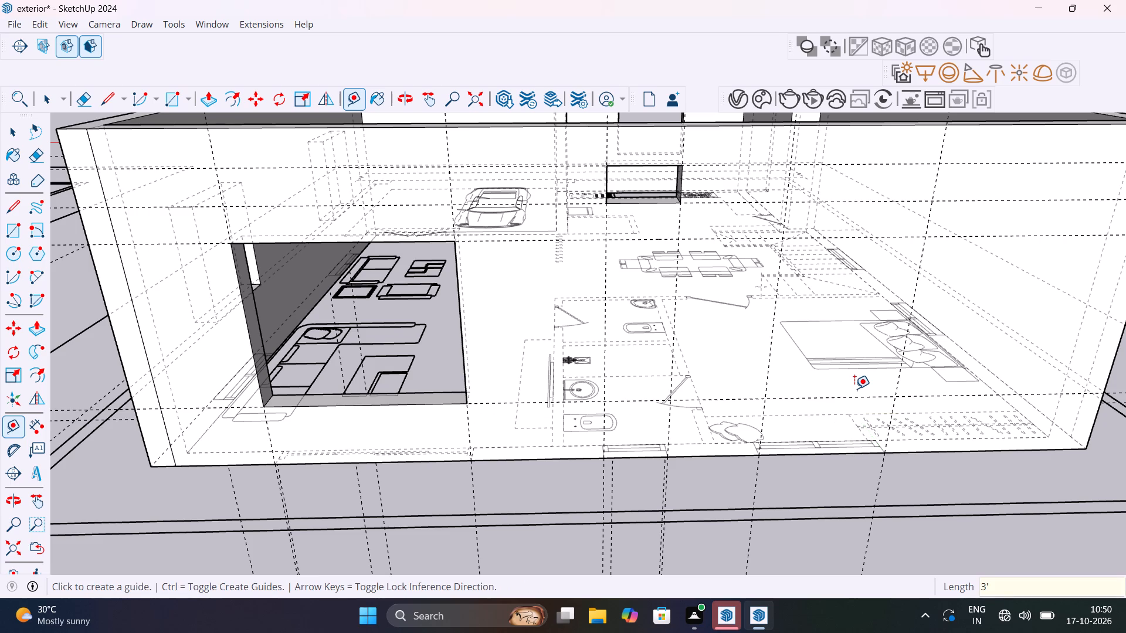
pyautogui.press('t')
pyautogui.click(860, 397)
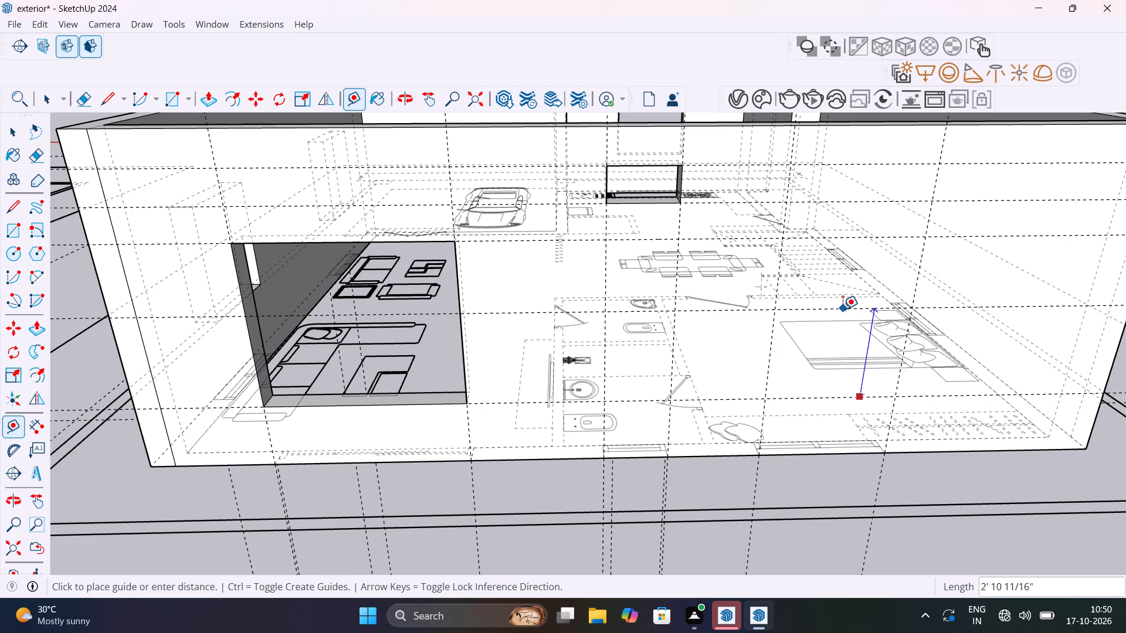
pyautogui.write("4'")
pyautogui.press('Return')
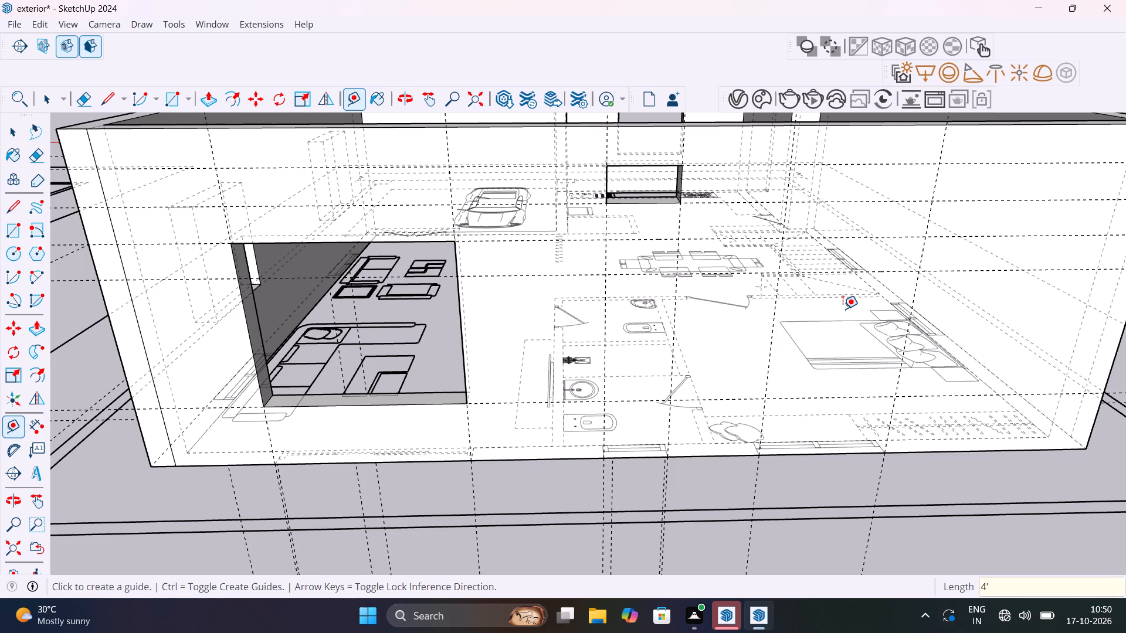
# Draw the bedroom window's 4' by 4' rectangle between the guides on the end wall.
pyautogui.press('space')
pyautogui.write('r')
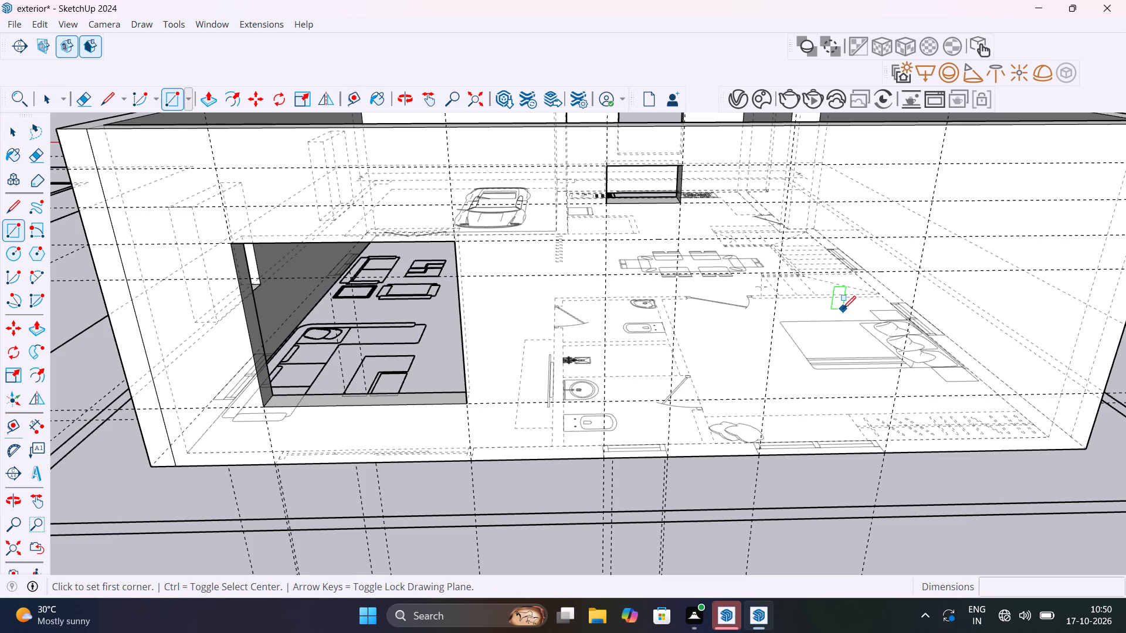
pyautogui.click(782, 273)
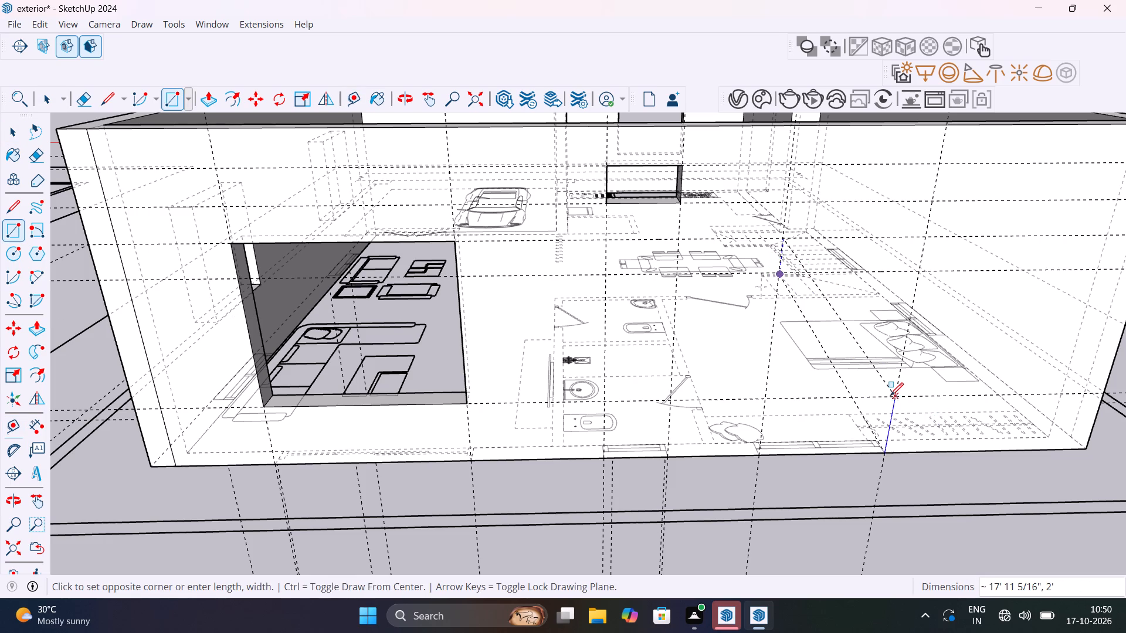
pyautogui.press('Escape')
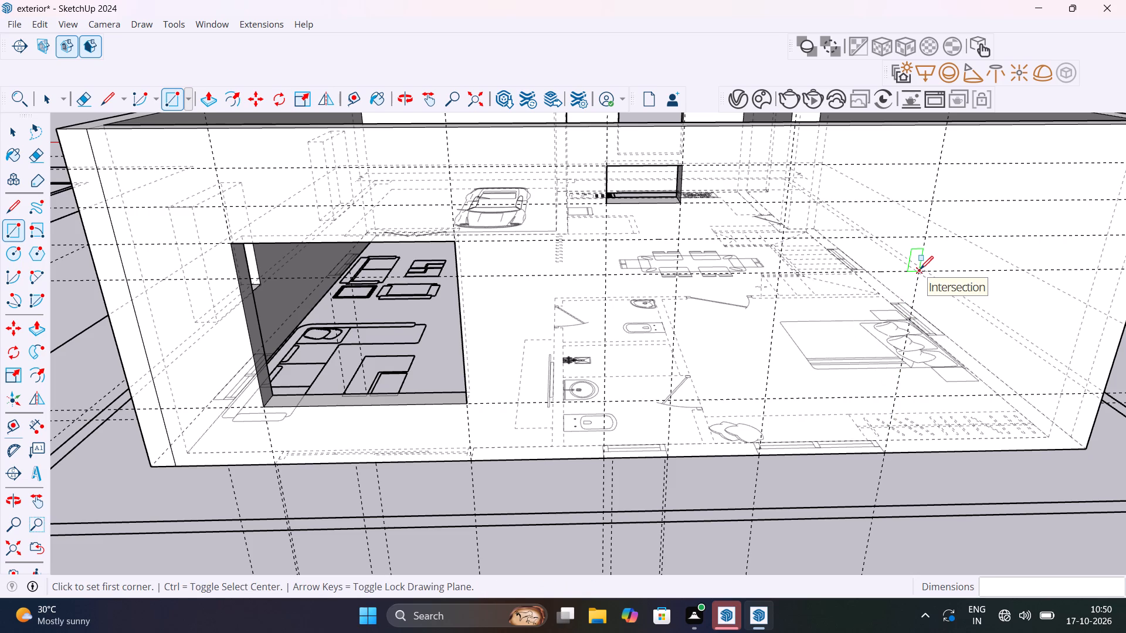
pyautogui.click(920, 268)
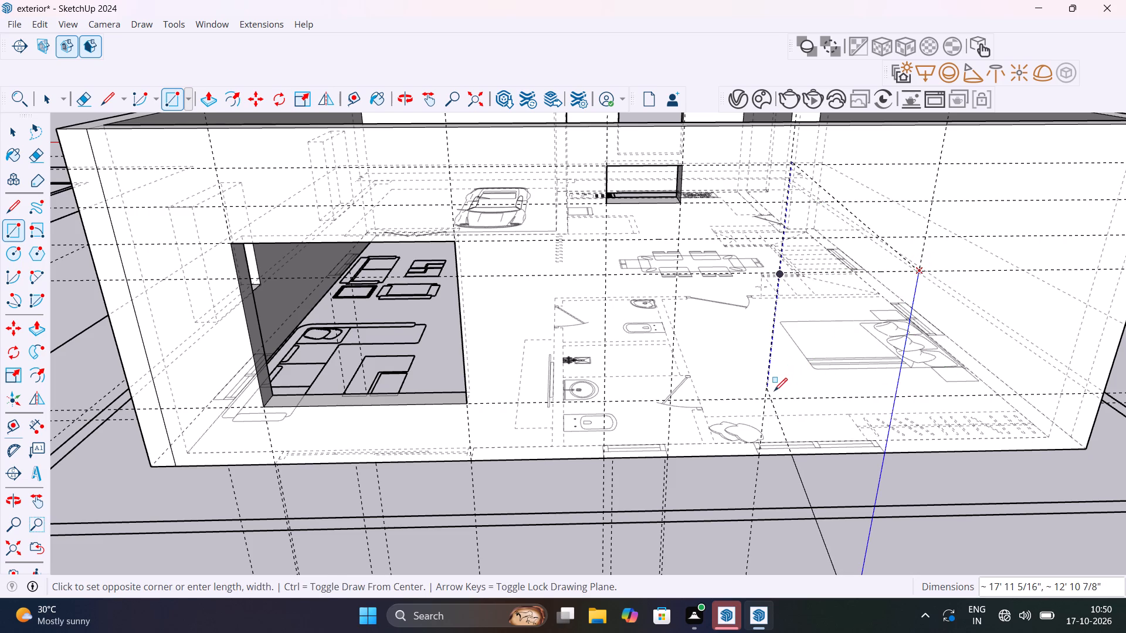
pyautogui.click(765, 399)
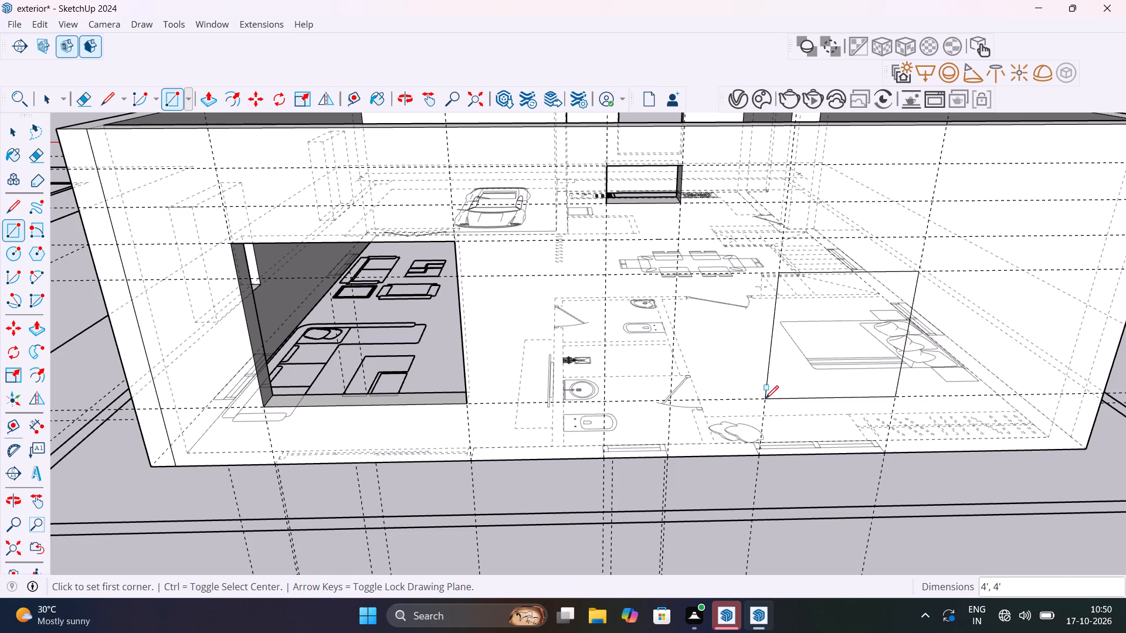
pyautogui.press('space')
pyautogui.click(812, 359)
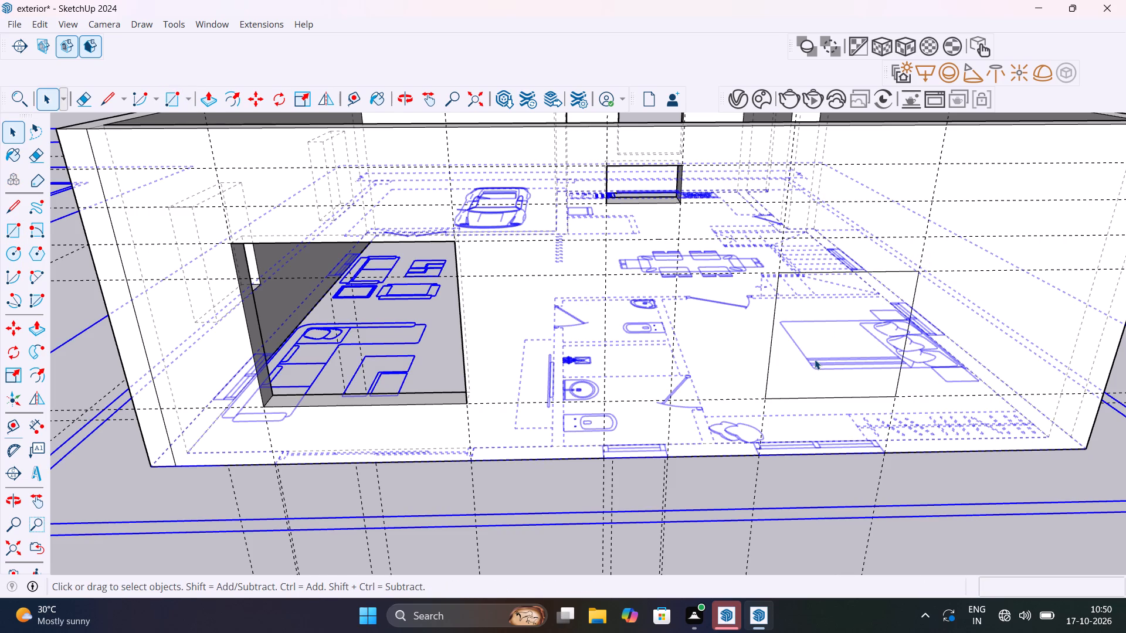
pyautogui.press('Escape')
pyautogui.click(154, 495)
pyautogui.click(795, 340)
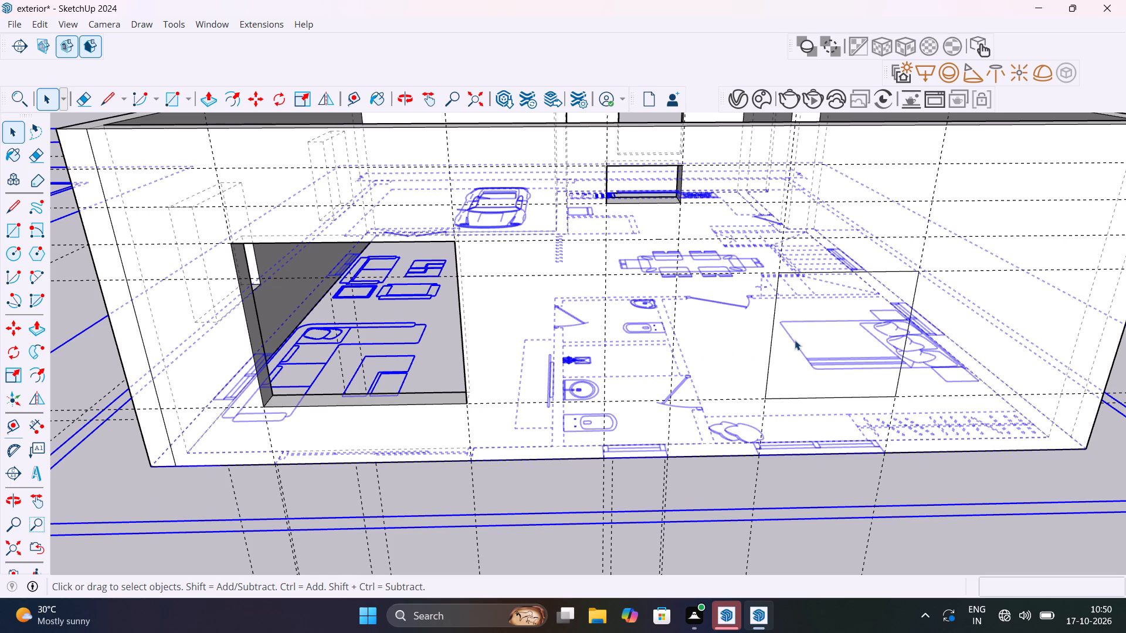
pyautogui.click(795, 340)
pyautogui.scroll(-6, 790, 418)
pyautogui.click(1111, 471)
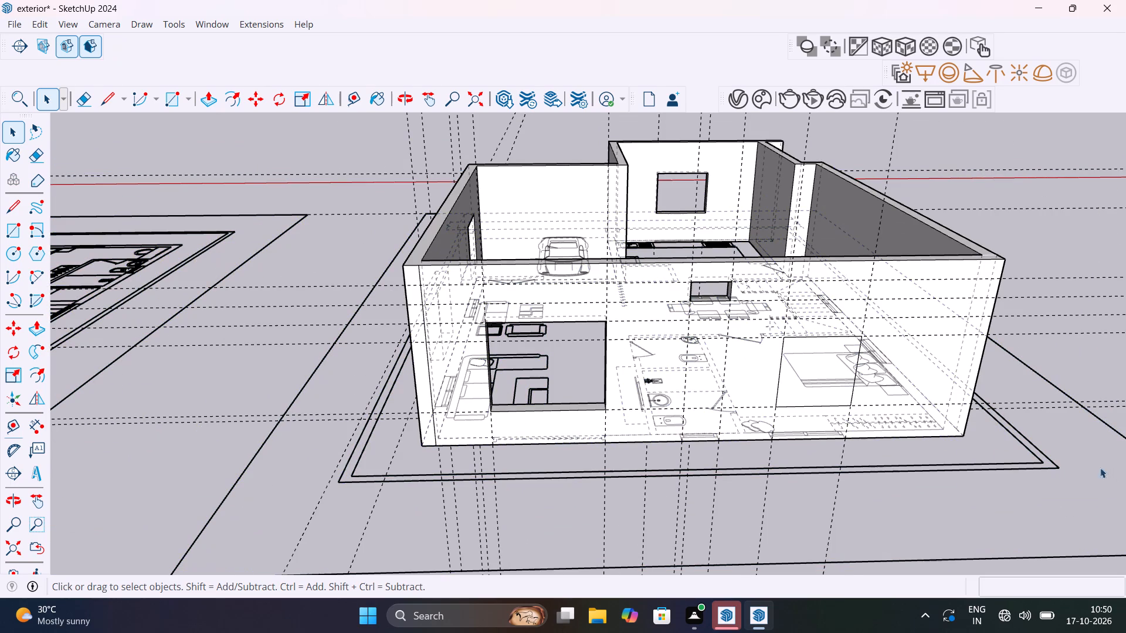
# Push the bedroom window's rectangle 9" through the end wall to cut the opening.
pyautogui.press('p')
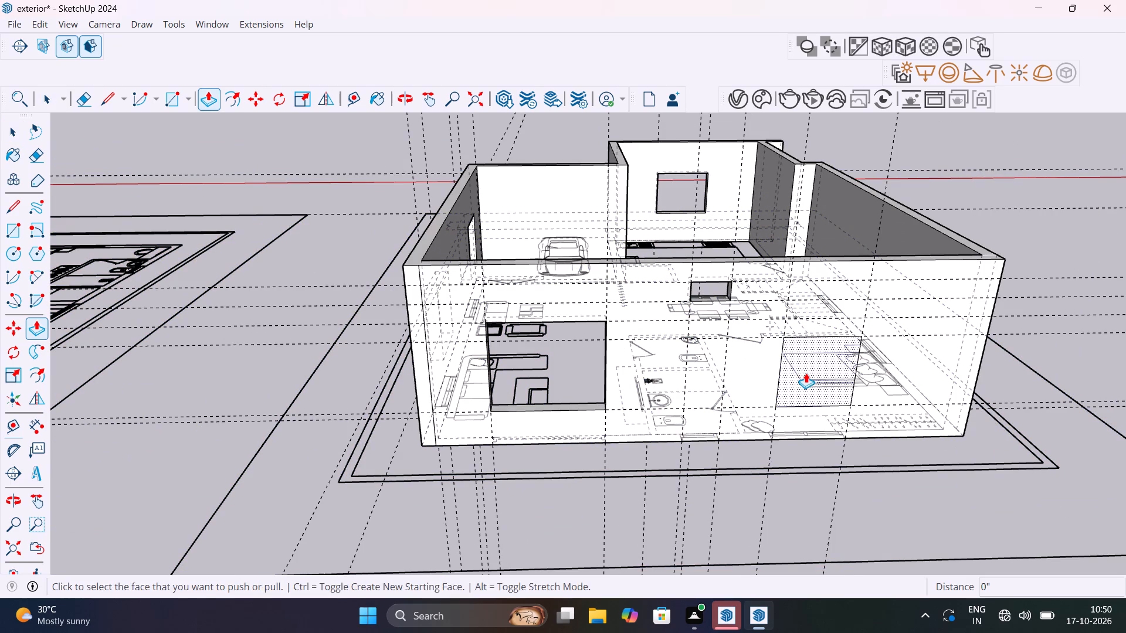
pyautogui.click(806, 372)
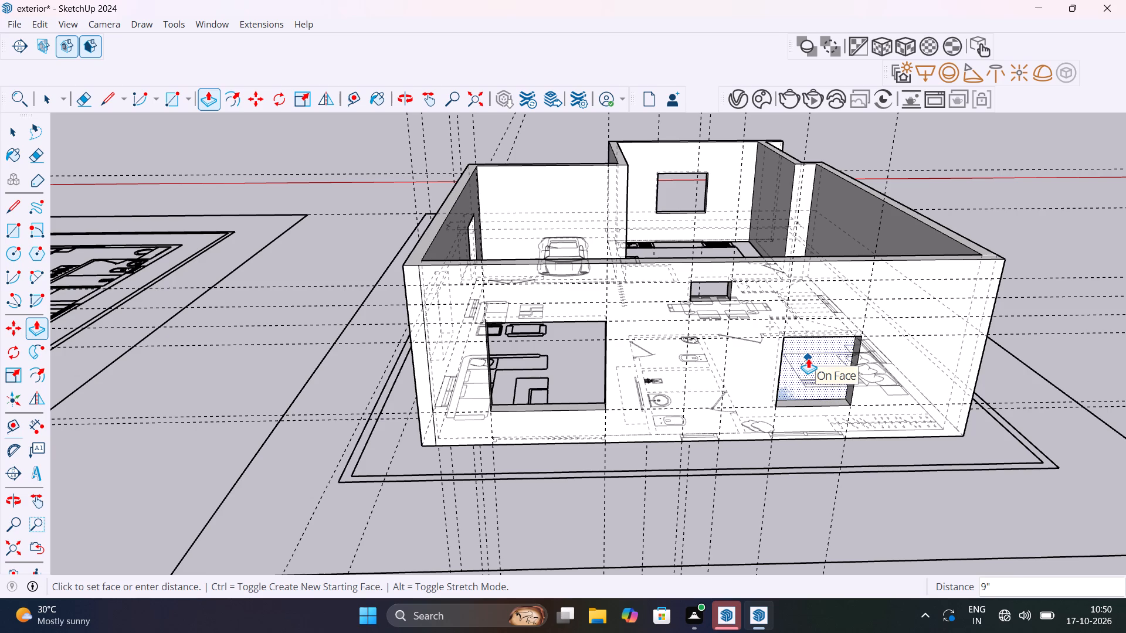
pyautogui.click(808, 358)
pyautogui.press('space')
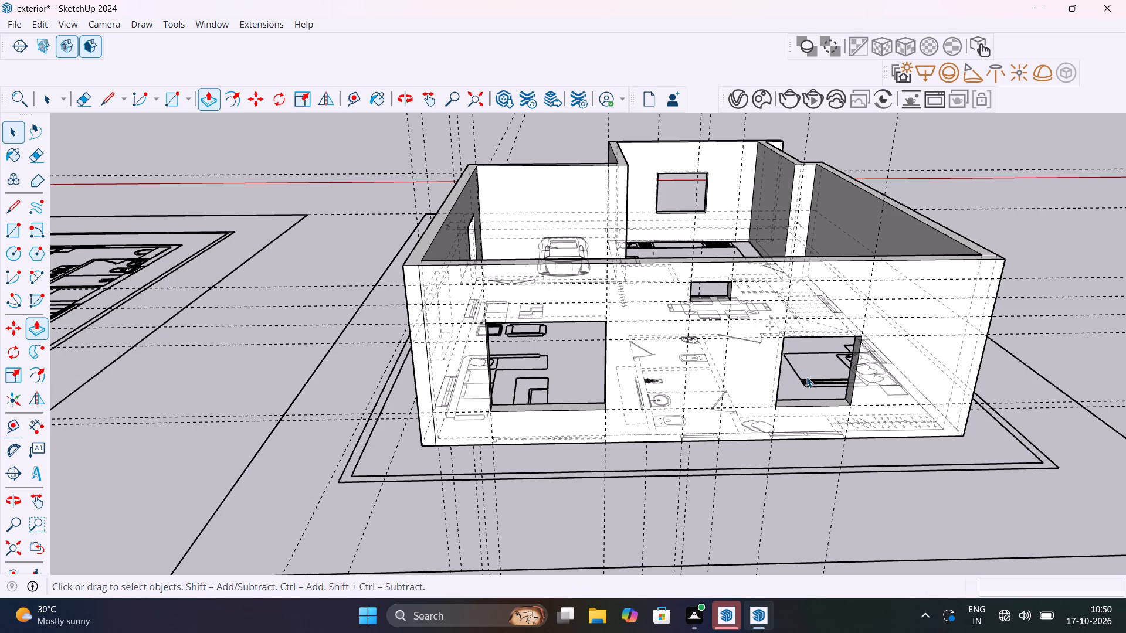
# Delete all the guides in the model.
pyautogui.scroll(-6, 835, 418)
pyautogui.click(1039, 511)
pyautogui.scroll(2, 860, 404)
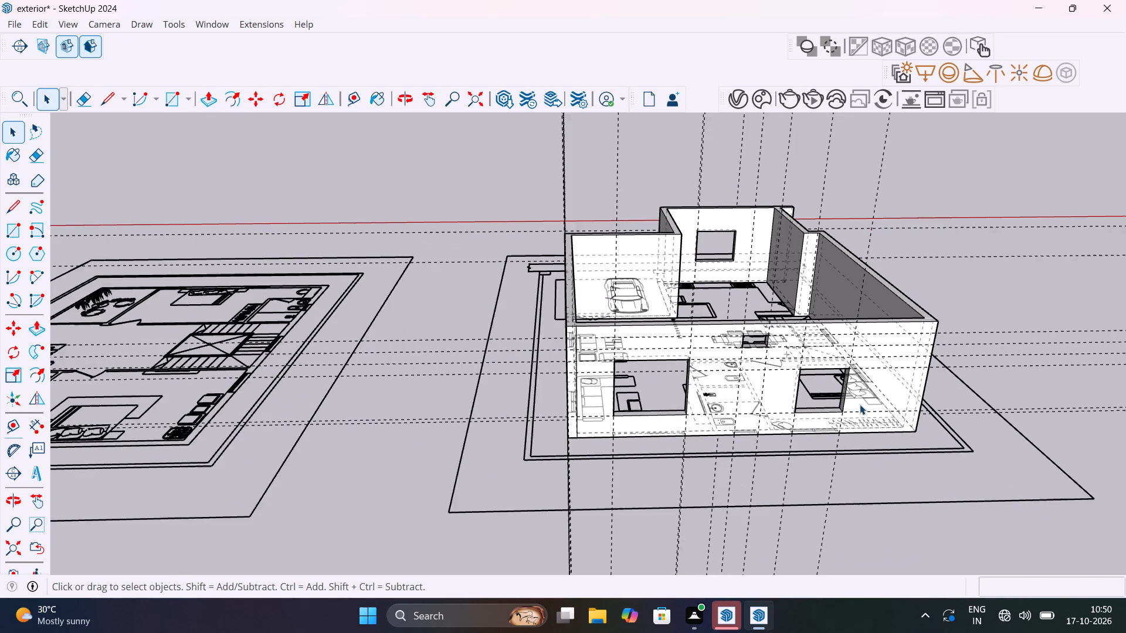
pyautogui.moveTo(860, 404); pyautogui.dragTo(579, 396, button='middle')
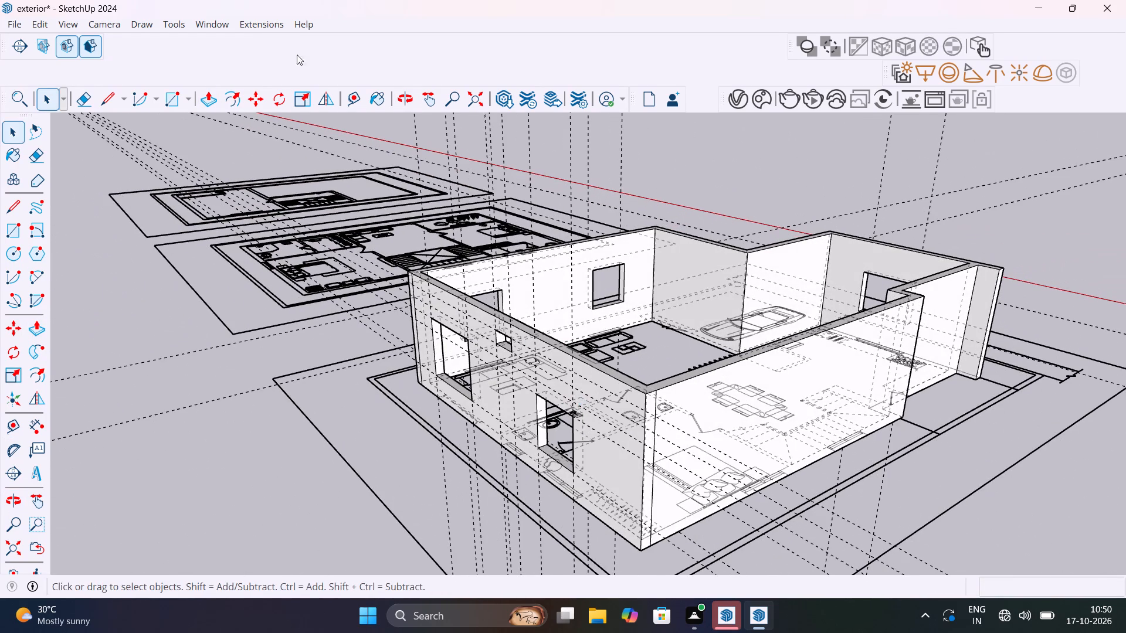
pyautogui.click(40, 19)
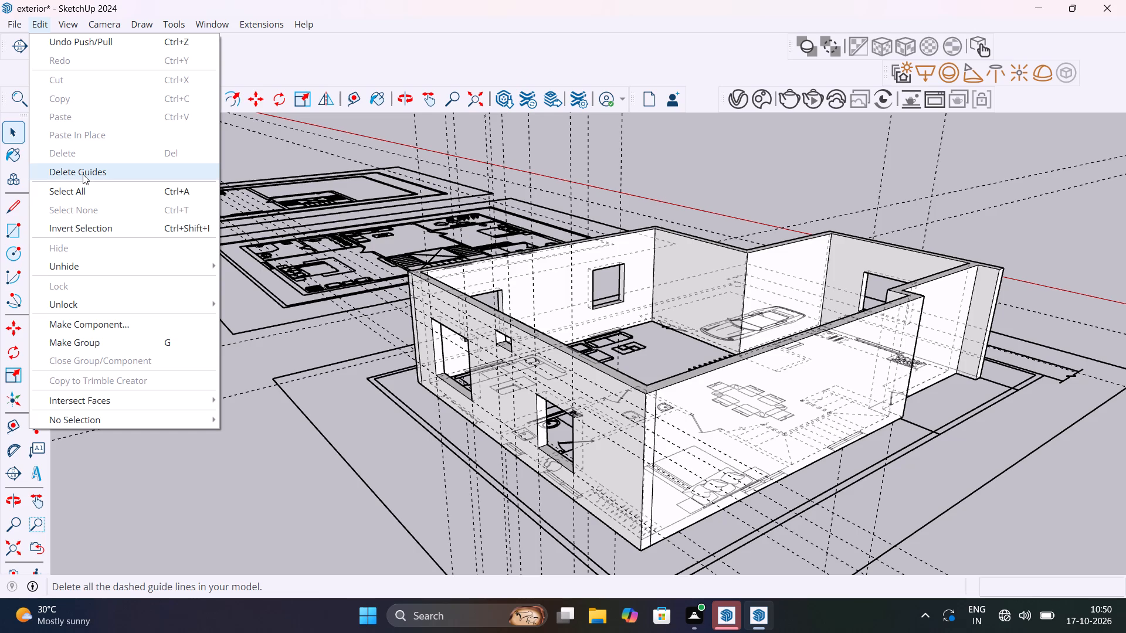
pyautogui.click(83, 174)
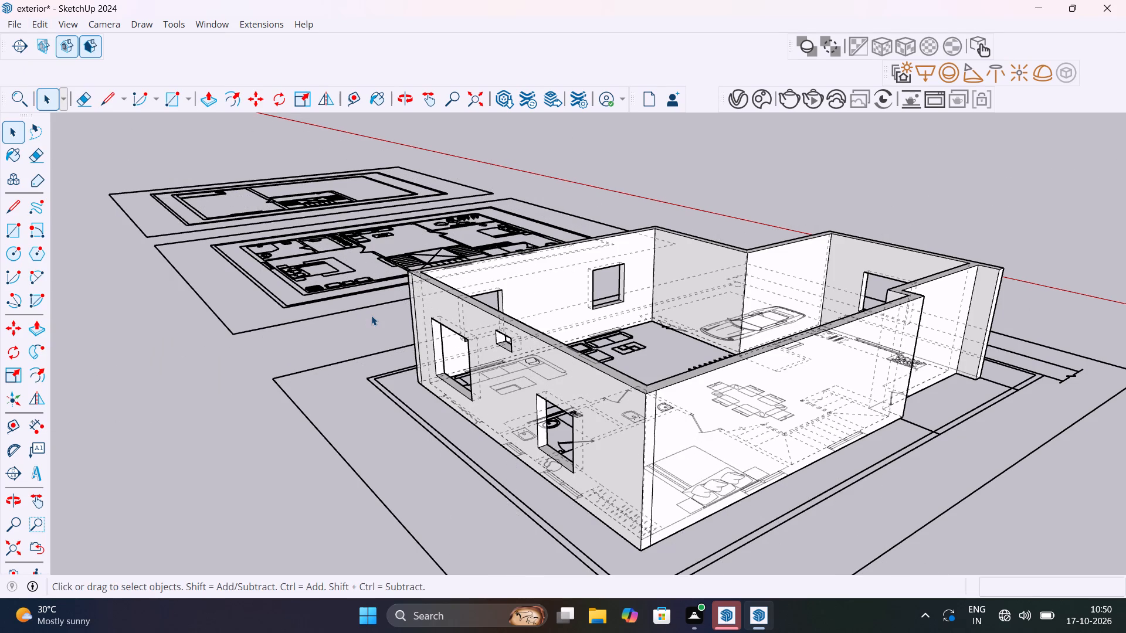
# Turn off the dashed back-edge display so the walls show as solid faces.
pyautogui.press('k')
# Inspect the ground-floor walls and window openings from several sides and in relation to the neighbouring floor plans.
pyautogui.scroll(-4, 523, 391)
pyautogui.moveTo(533, 428); pyautogui.dragTo(987, 474, button='middle')
pyautogui.scroll(5, 556, 297)
pyautogui.moveTo(710, 312); pyautogui.dragTo(832, 294, button='middle')
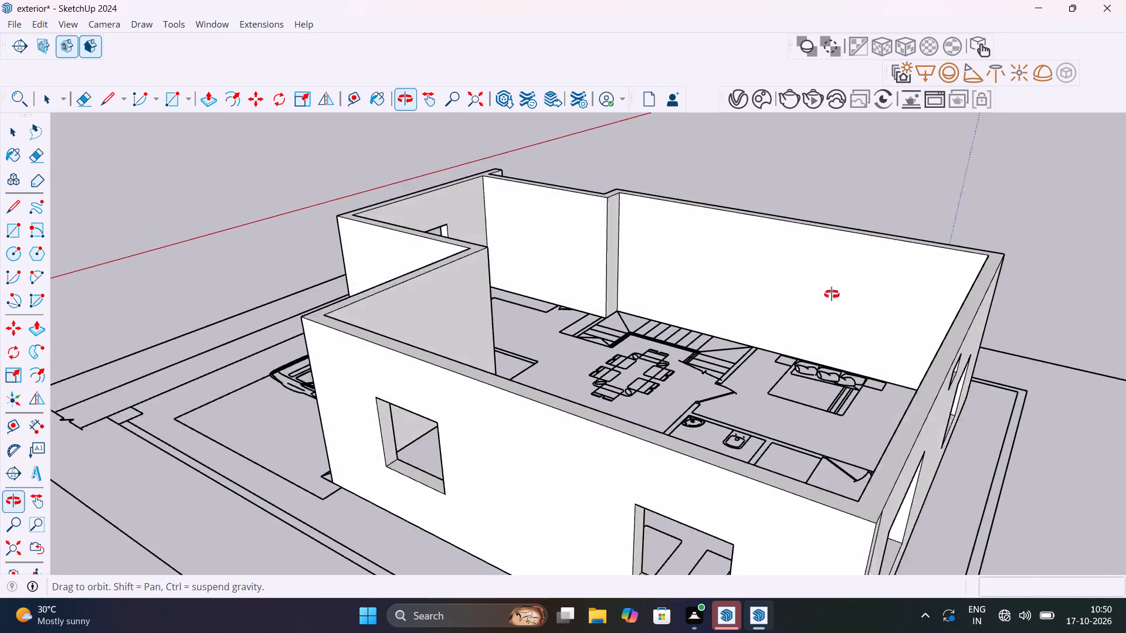
pyautogui.moveTo(832, 294); pyautogui.dragTo(915, 349, button='middle')
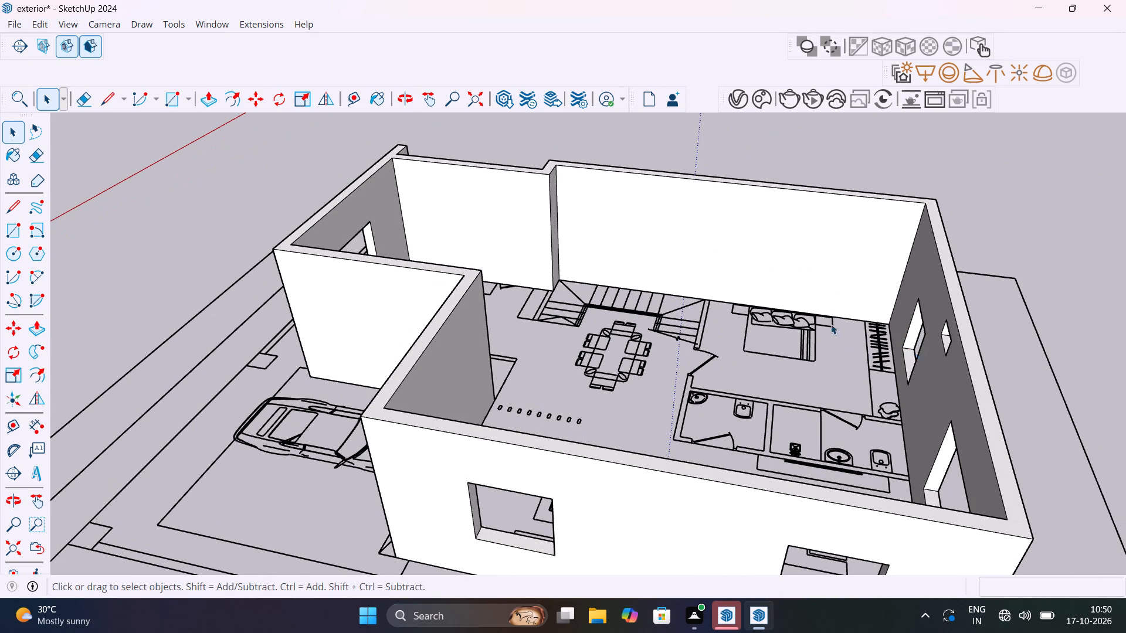
pyautogui.scroll(-13, 831, 324)
pyautogui.moveTo(839, 327); pyautogui.dragTo(1036, 305, button='middle')
pyautogui.scroll(1, 1036, 305)
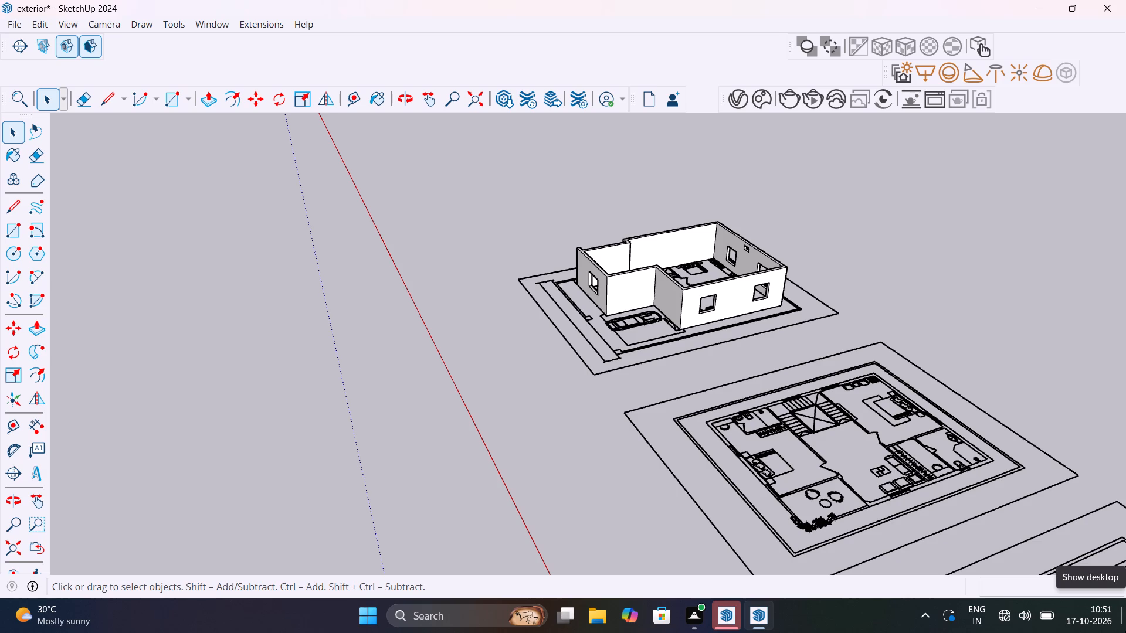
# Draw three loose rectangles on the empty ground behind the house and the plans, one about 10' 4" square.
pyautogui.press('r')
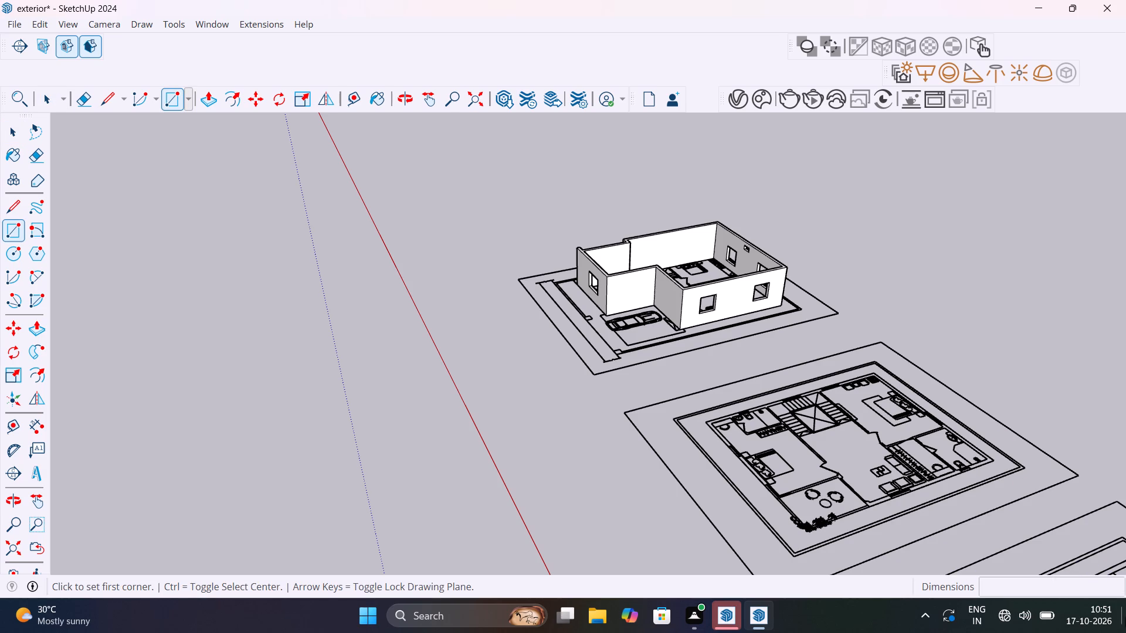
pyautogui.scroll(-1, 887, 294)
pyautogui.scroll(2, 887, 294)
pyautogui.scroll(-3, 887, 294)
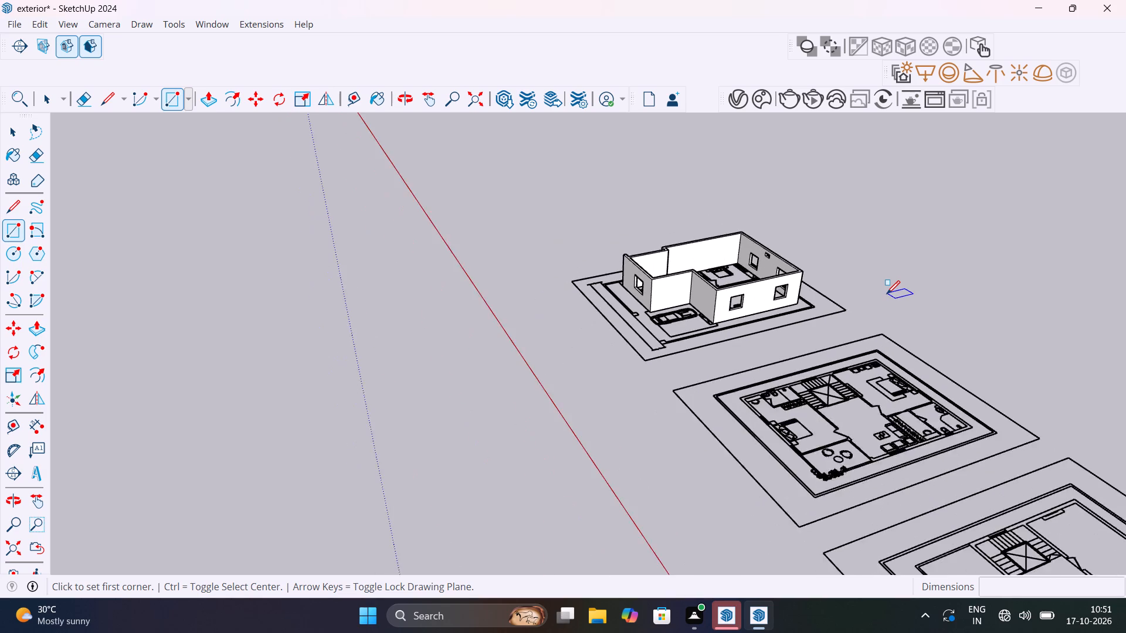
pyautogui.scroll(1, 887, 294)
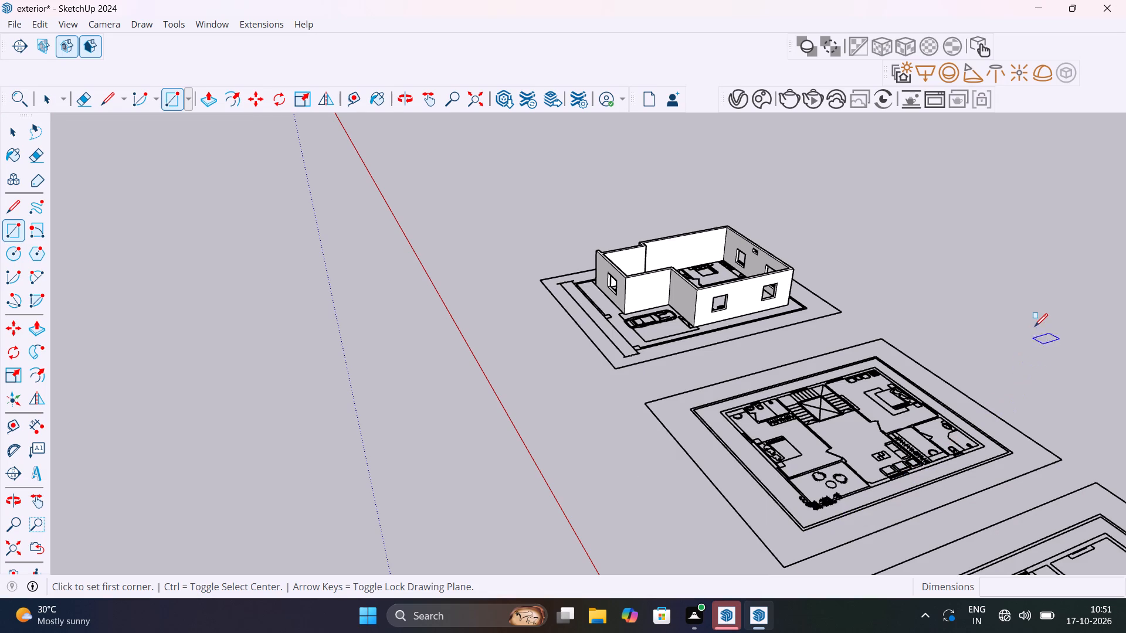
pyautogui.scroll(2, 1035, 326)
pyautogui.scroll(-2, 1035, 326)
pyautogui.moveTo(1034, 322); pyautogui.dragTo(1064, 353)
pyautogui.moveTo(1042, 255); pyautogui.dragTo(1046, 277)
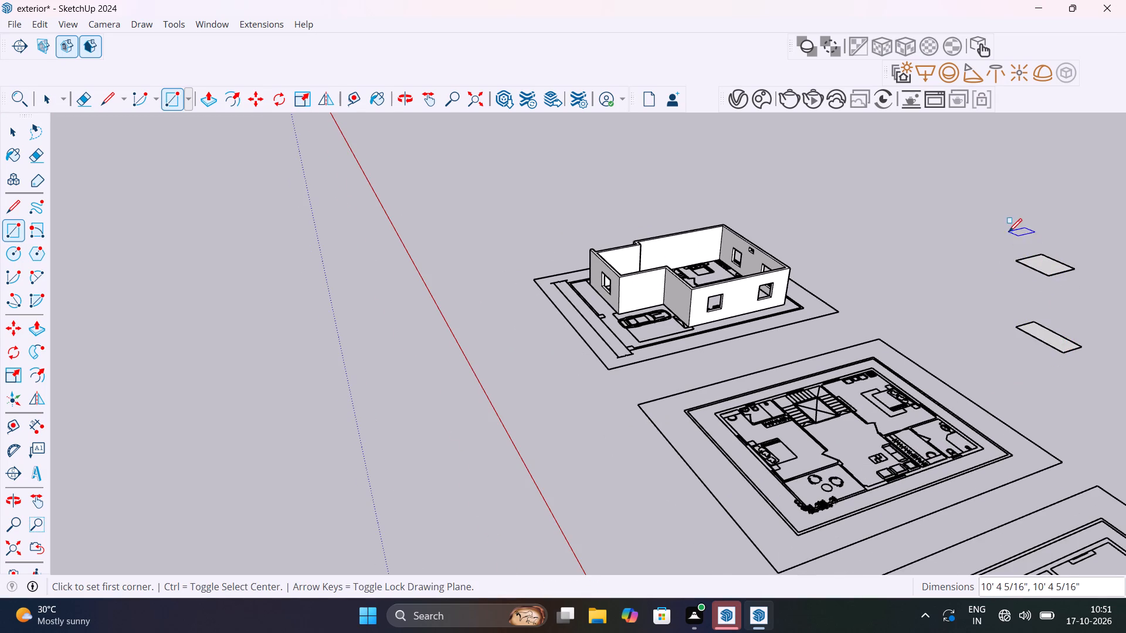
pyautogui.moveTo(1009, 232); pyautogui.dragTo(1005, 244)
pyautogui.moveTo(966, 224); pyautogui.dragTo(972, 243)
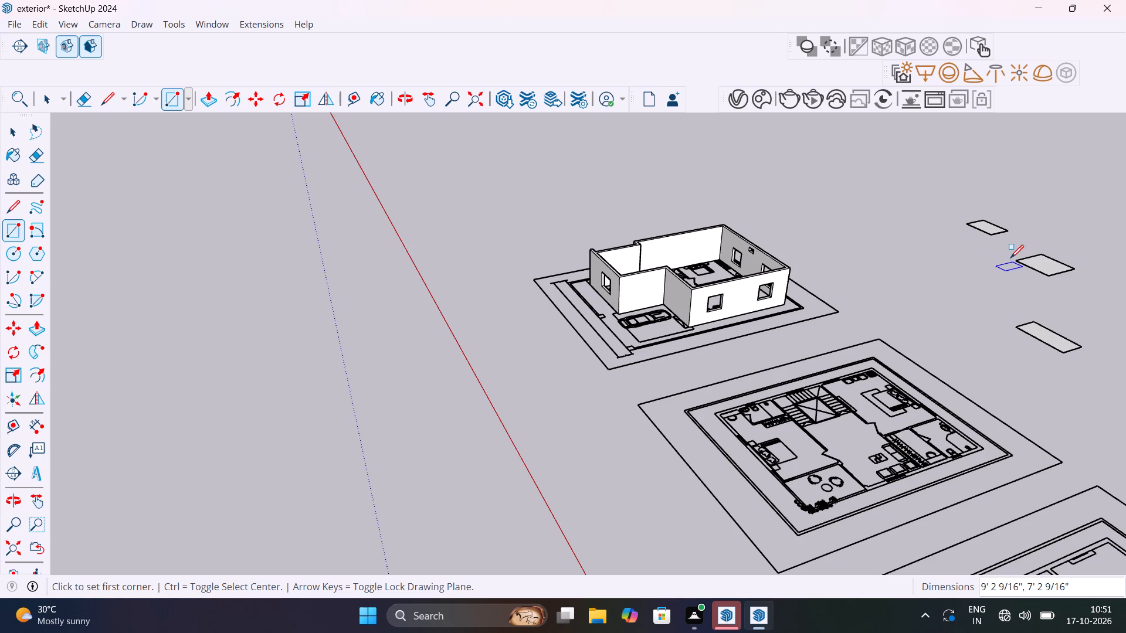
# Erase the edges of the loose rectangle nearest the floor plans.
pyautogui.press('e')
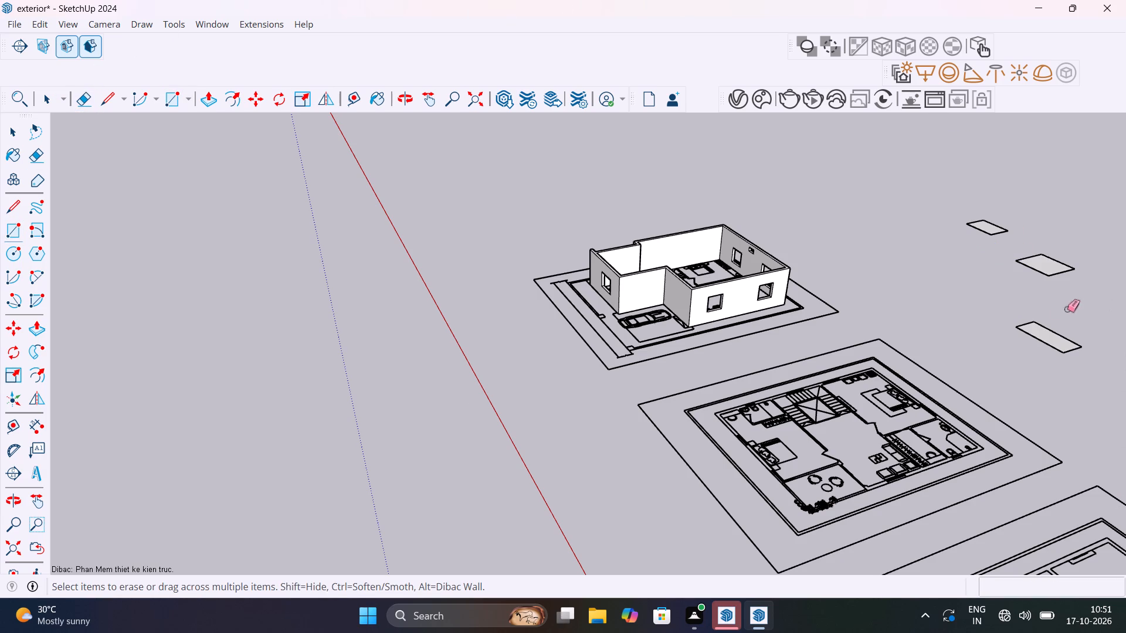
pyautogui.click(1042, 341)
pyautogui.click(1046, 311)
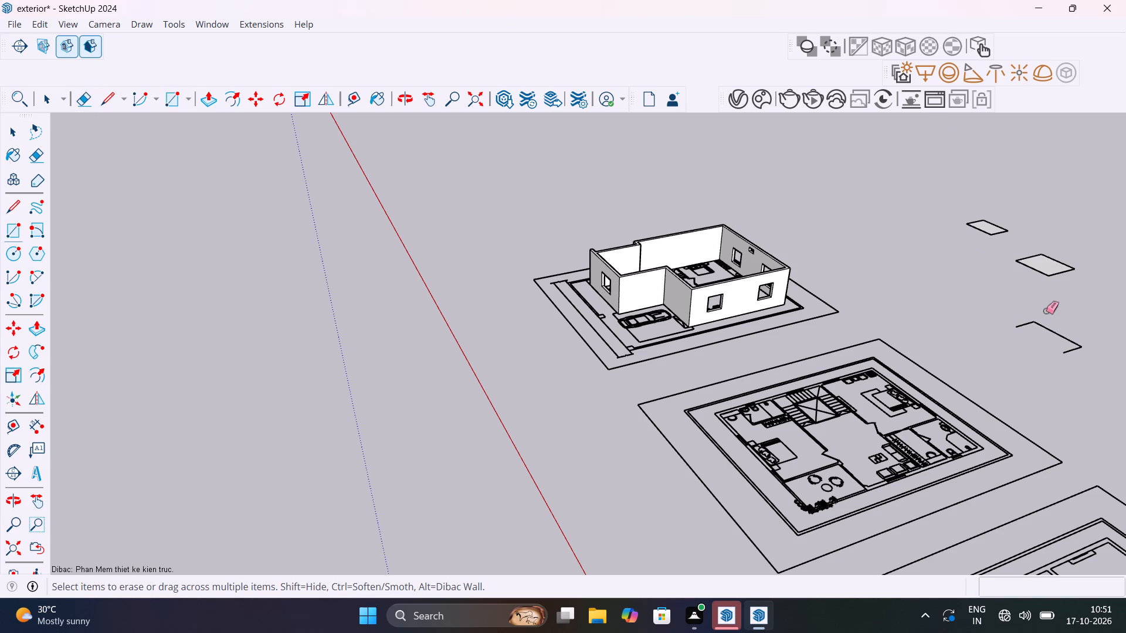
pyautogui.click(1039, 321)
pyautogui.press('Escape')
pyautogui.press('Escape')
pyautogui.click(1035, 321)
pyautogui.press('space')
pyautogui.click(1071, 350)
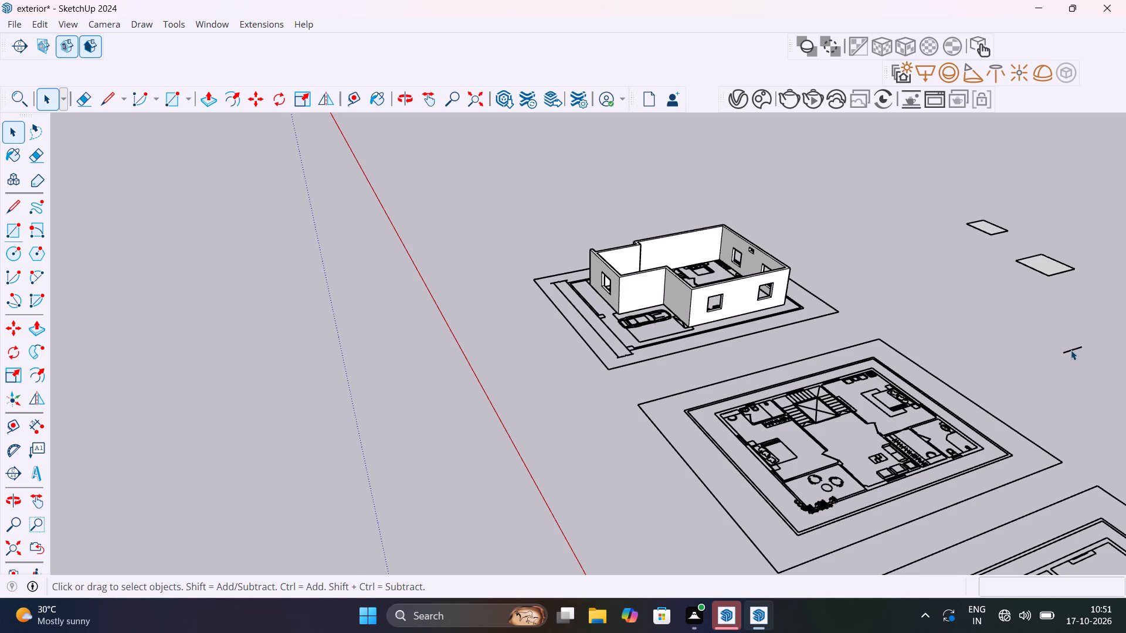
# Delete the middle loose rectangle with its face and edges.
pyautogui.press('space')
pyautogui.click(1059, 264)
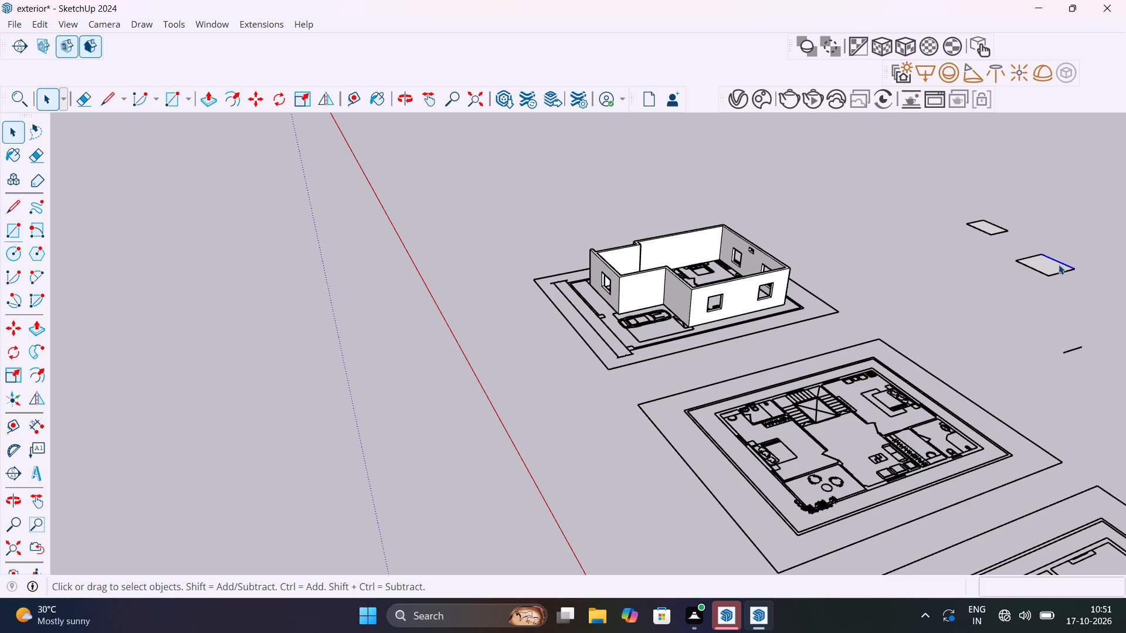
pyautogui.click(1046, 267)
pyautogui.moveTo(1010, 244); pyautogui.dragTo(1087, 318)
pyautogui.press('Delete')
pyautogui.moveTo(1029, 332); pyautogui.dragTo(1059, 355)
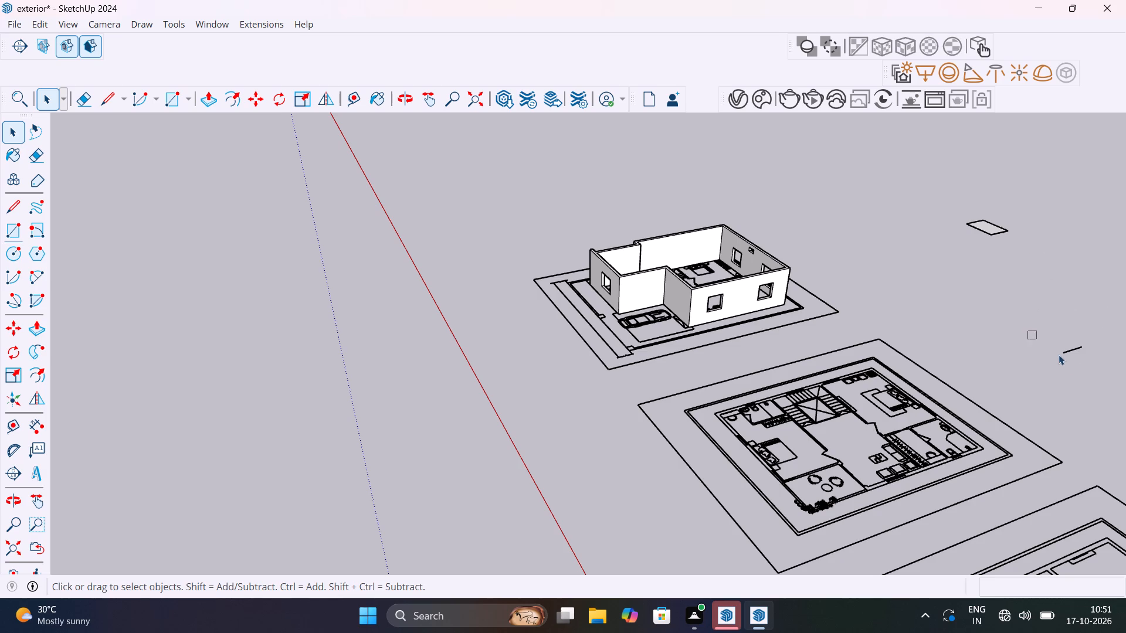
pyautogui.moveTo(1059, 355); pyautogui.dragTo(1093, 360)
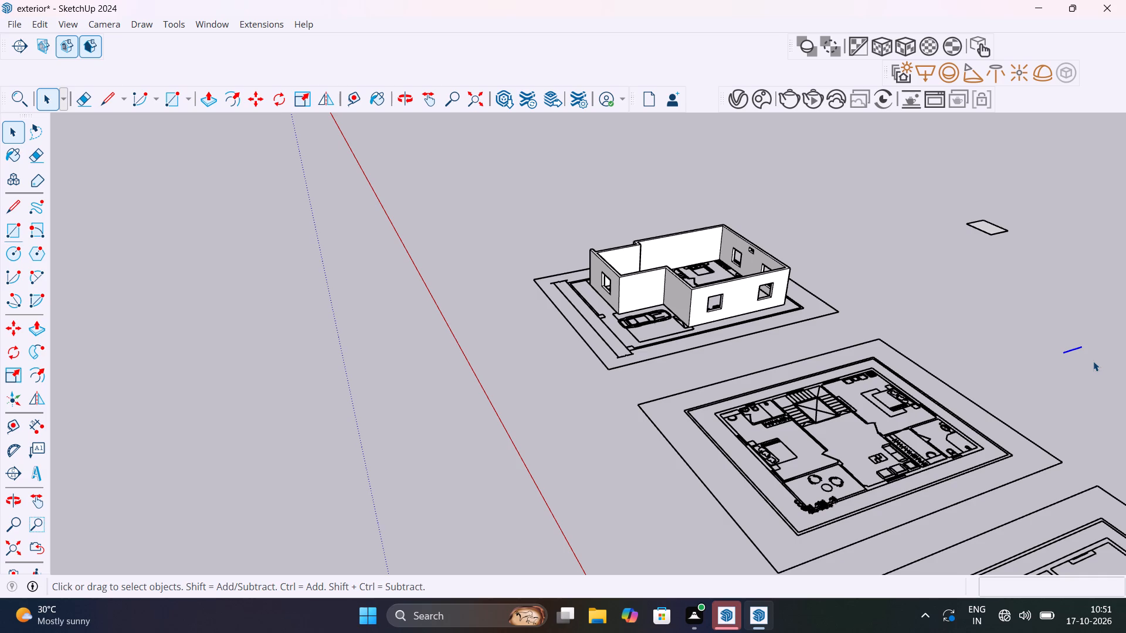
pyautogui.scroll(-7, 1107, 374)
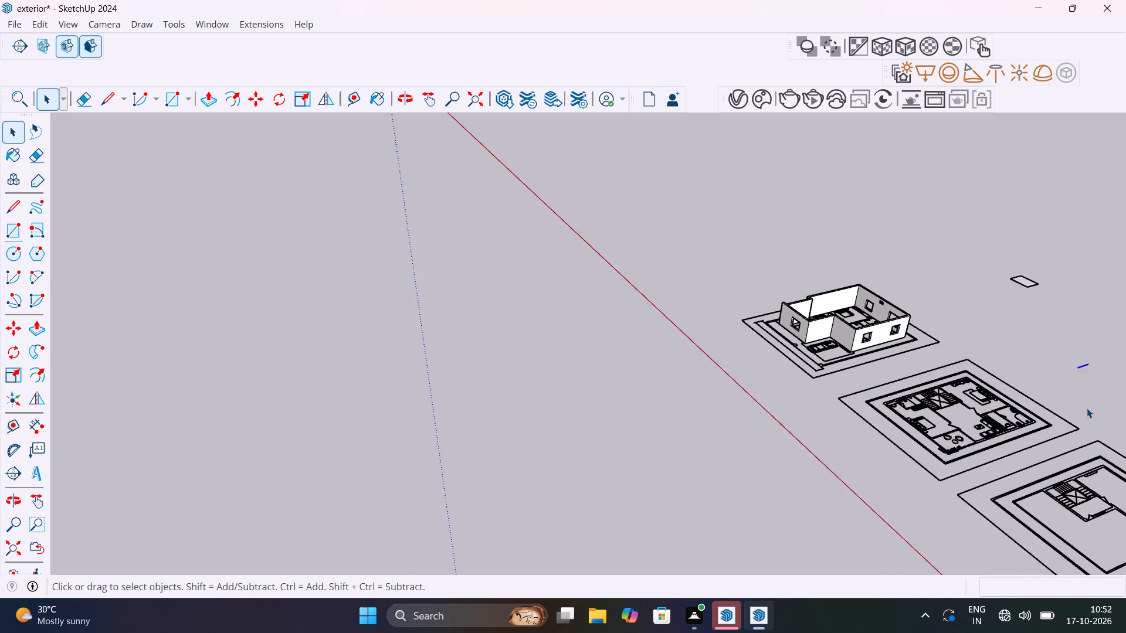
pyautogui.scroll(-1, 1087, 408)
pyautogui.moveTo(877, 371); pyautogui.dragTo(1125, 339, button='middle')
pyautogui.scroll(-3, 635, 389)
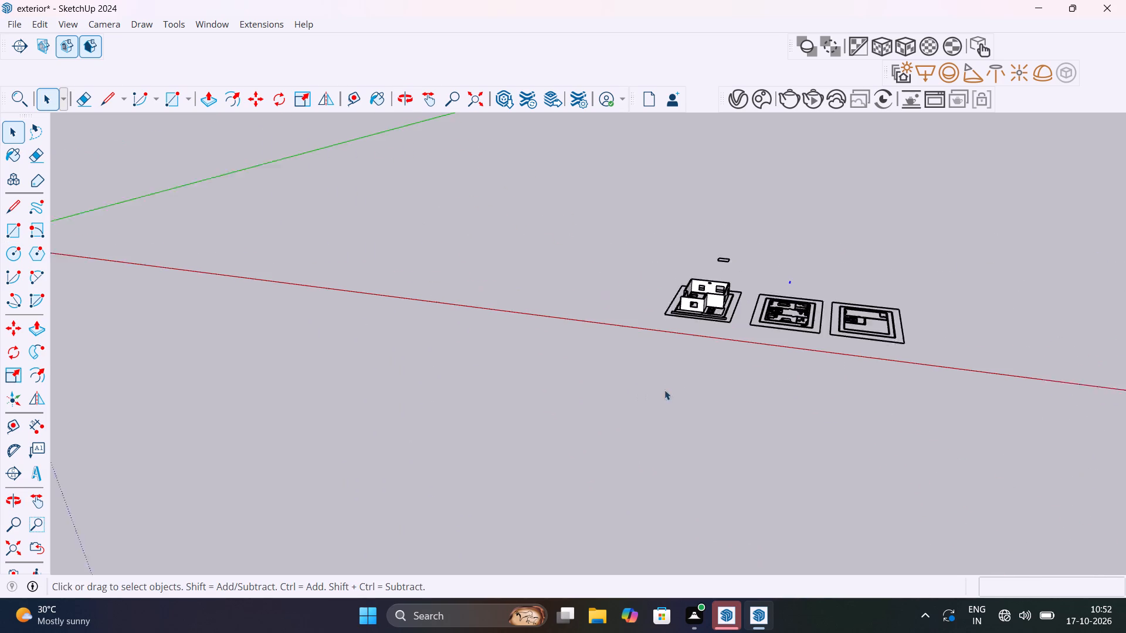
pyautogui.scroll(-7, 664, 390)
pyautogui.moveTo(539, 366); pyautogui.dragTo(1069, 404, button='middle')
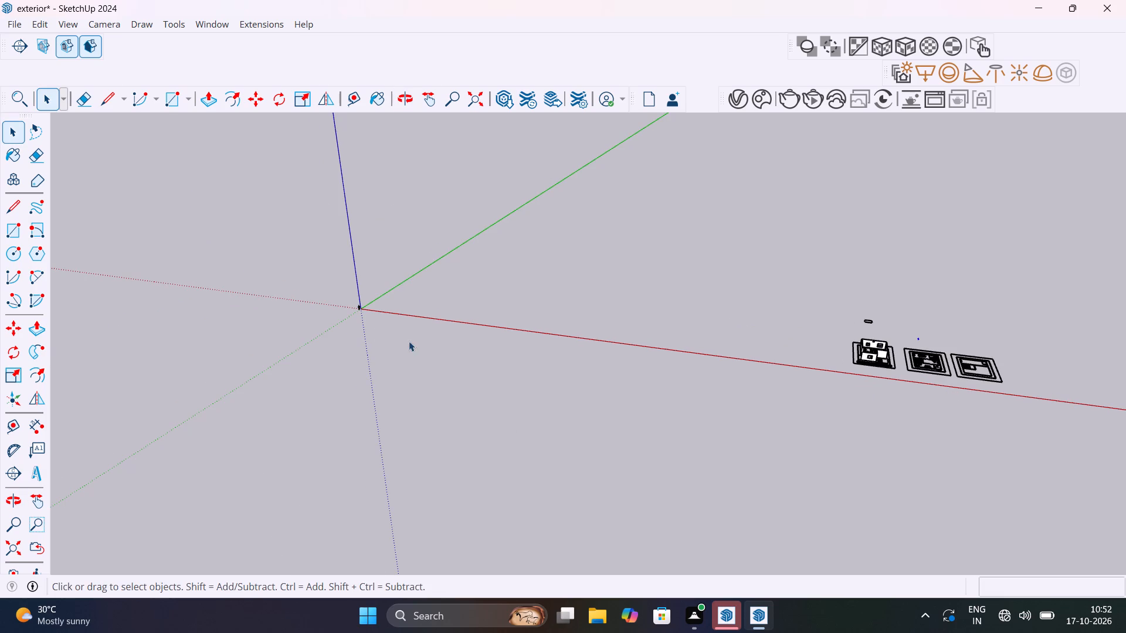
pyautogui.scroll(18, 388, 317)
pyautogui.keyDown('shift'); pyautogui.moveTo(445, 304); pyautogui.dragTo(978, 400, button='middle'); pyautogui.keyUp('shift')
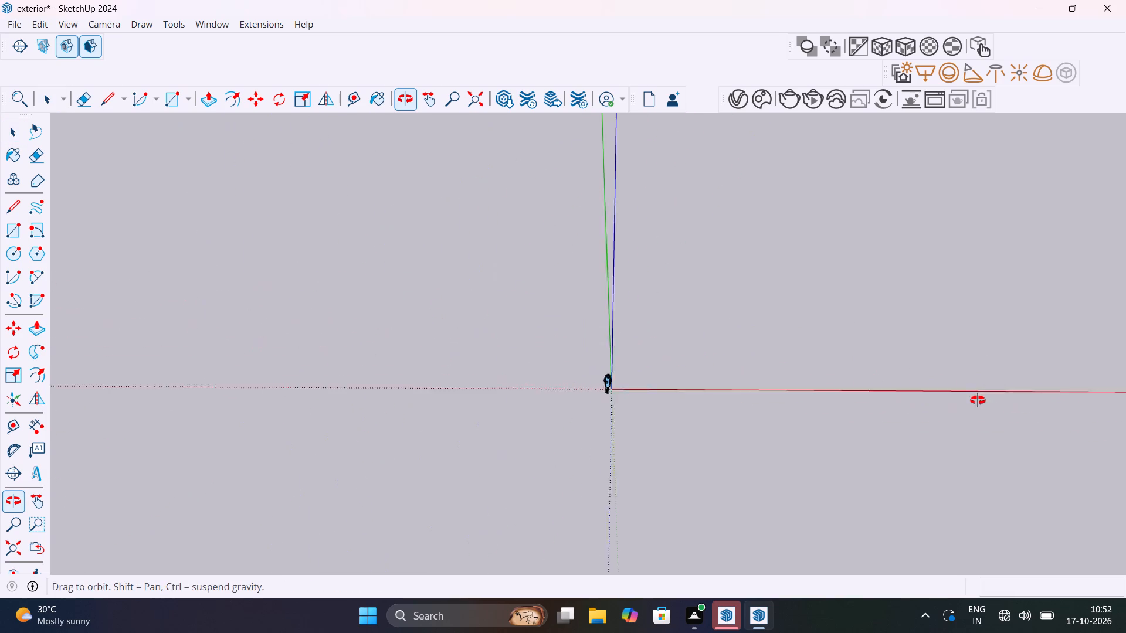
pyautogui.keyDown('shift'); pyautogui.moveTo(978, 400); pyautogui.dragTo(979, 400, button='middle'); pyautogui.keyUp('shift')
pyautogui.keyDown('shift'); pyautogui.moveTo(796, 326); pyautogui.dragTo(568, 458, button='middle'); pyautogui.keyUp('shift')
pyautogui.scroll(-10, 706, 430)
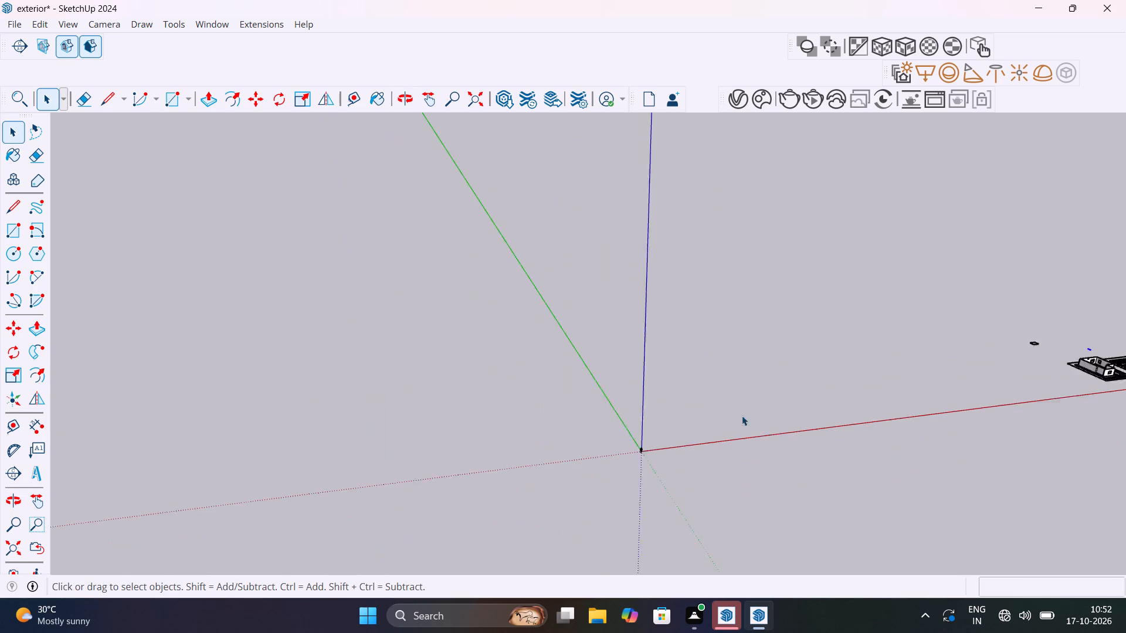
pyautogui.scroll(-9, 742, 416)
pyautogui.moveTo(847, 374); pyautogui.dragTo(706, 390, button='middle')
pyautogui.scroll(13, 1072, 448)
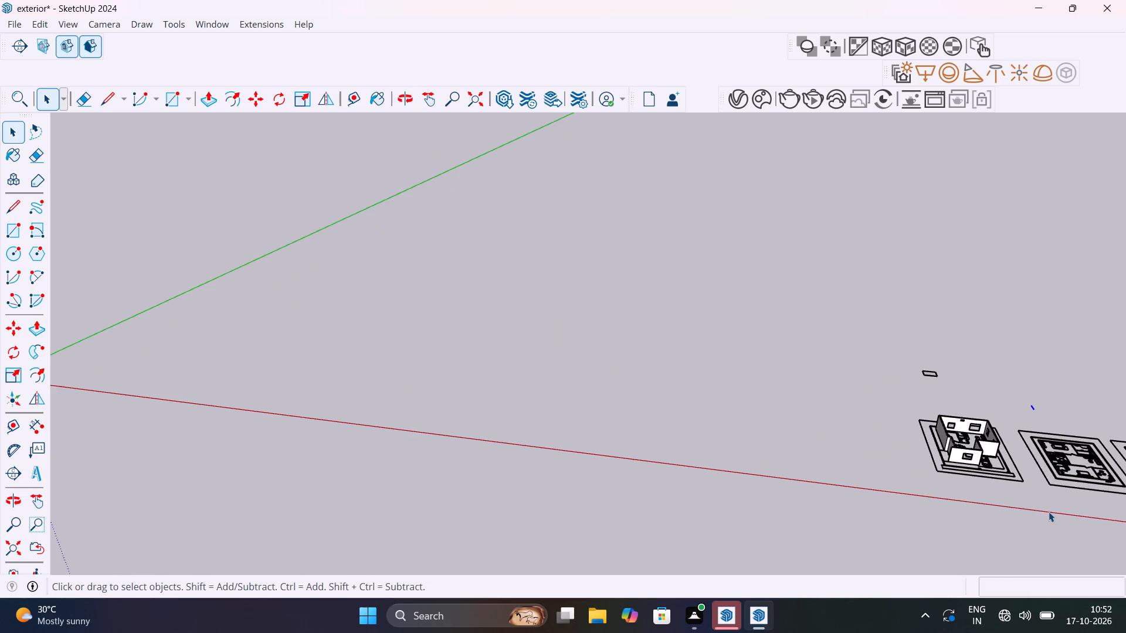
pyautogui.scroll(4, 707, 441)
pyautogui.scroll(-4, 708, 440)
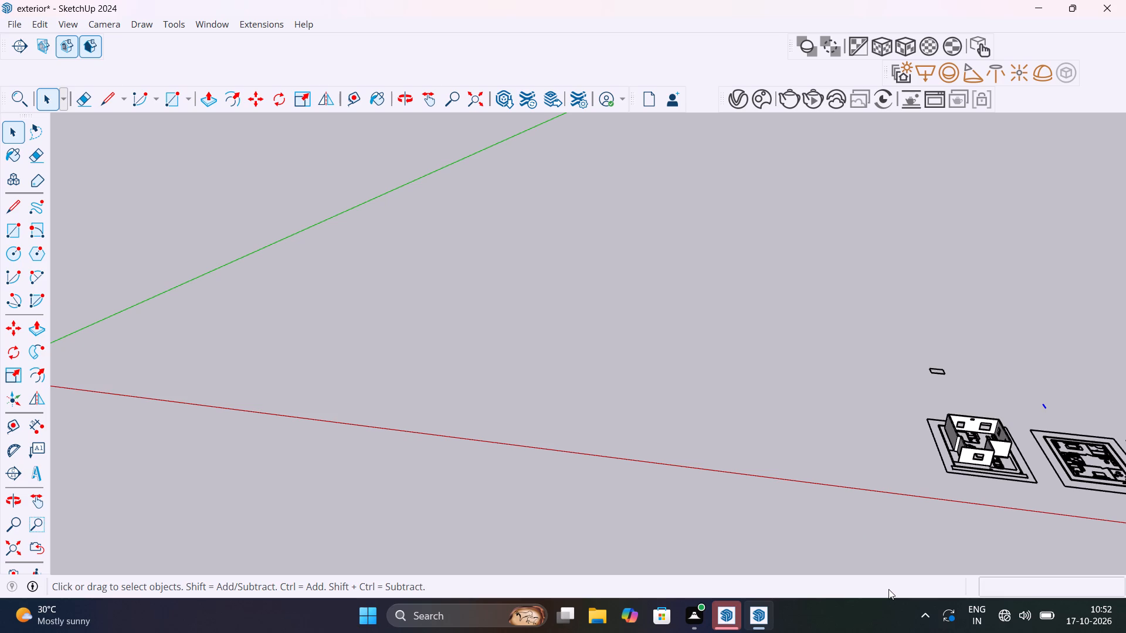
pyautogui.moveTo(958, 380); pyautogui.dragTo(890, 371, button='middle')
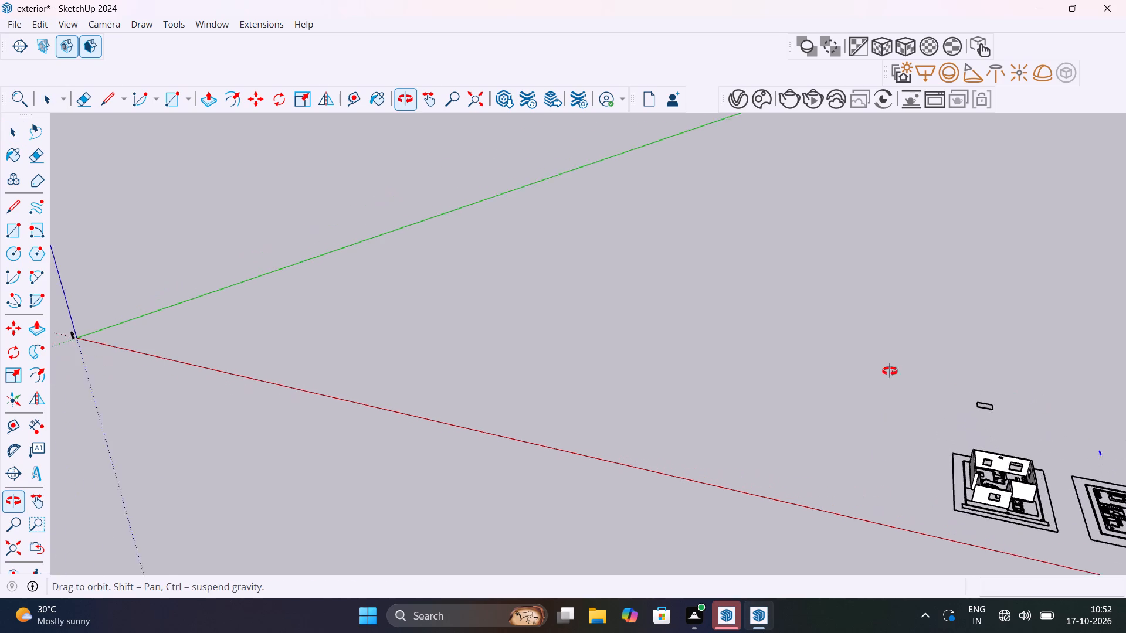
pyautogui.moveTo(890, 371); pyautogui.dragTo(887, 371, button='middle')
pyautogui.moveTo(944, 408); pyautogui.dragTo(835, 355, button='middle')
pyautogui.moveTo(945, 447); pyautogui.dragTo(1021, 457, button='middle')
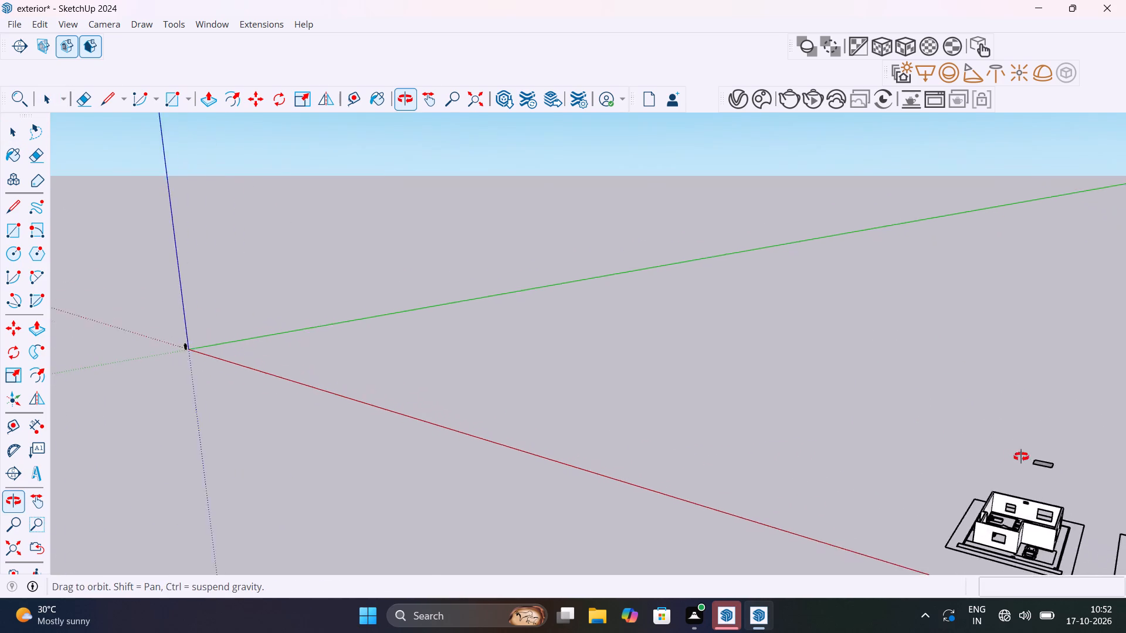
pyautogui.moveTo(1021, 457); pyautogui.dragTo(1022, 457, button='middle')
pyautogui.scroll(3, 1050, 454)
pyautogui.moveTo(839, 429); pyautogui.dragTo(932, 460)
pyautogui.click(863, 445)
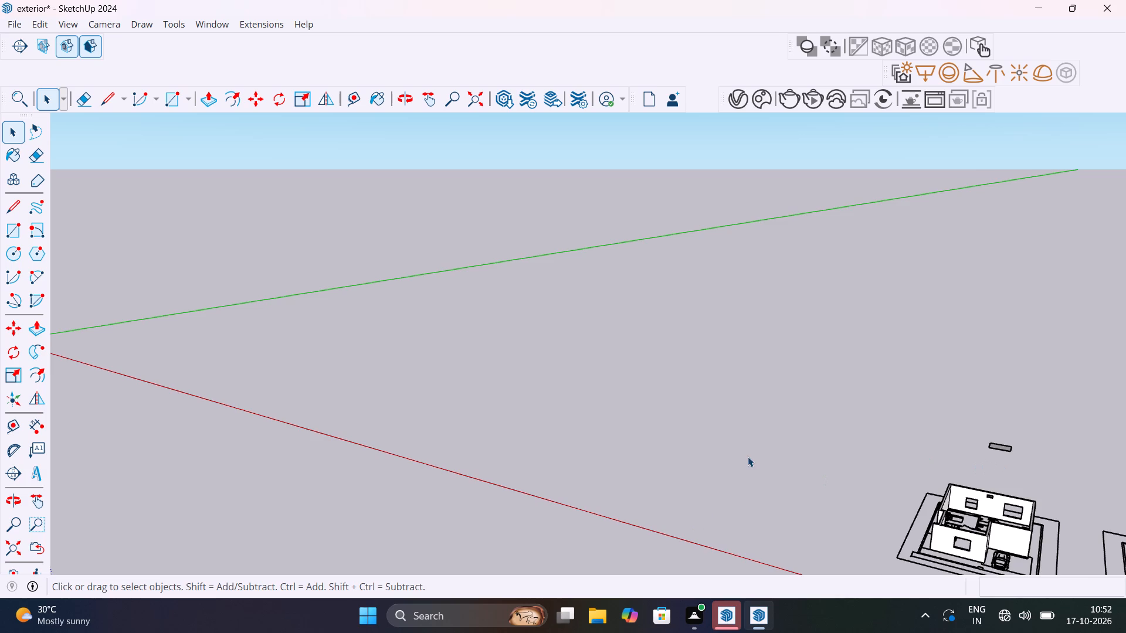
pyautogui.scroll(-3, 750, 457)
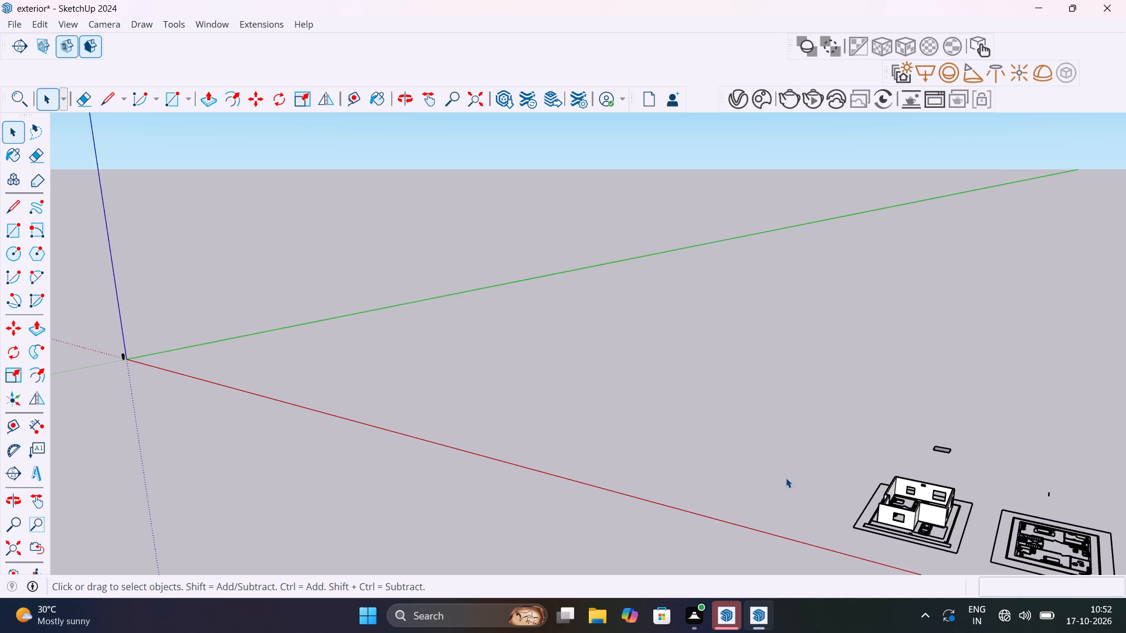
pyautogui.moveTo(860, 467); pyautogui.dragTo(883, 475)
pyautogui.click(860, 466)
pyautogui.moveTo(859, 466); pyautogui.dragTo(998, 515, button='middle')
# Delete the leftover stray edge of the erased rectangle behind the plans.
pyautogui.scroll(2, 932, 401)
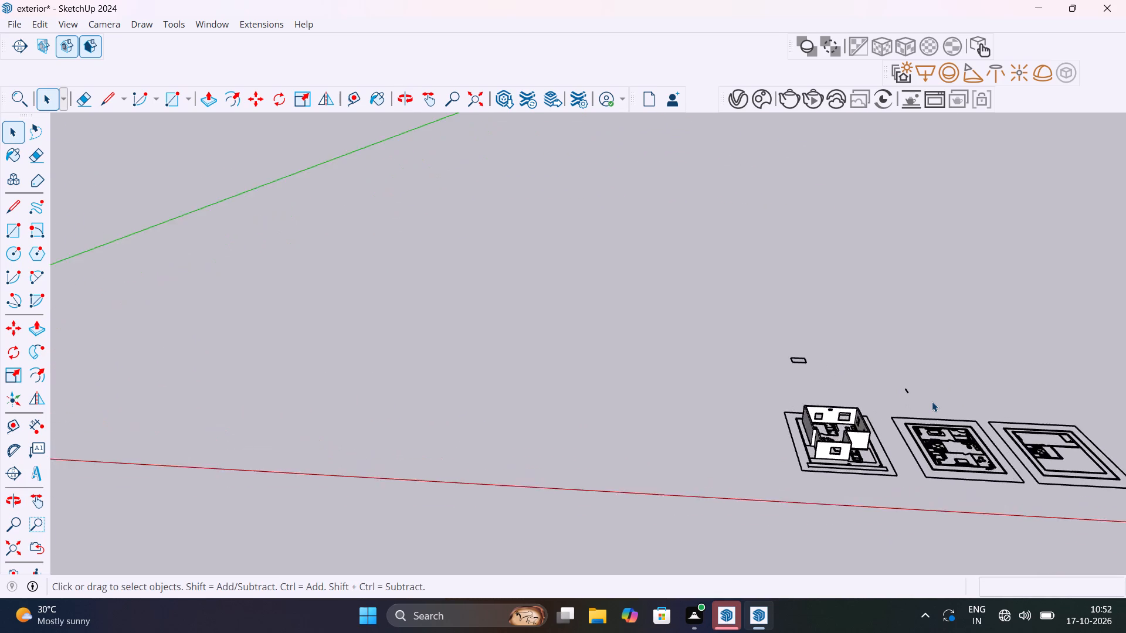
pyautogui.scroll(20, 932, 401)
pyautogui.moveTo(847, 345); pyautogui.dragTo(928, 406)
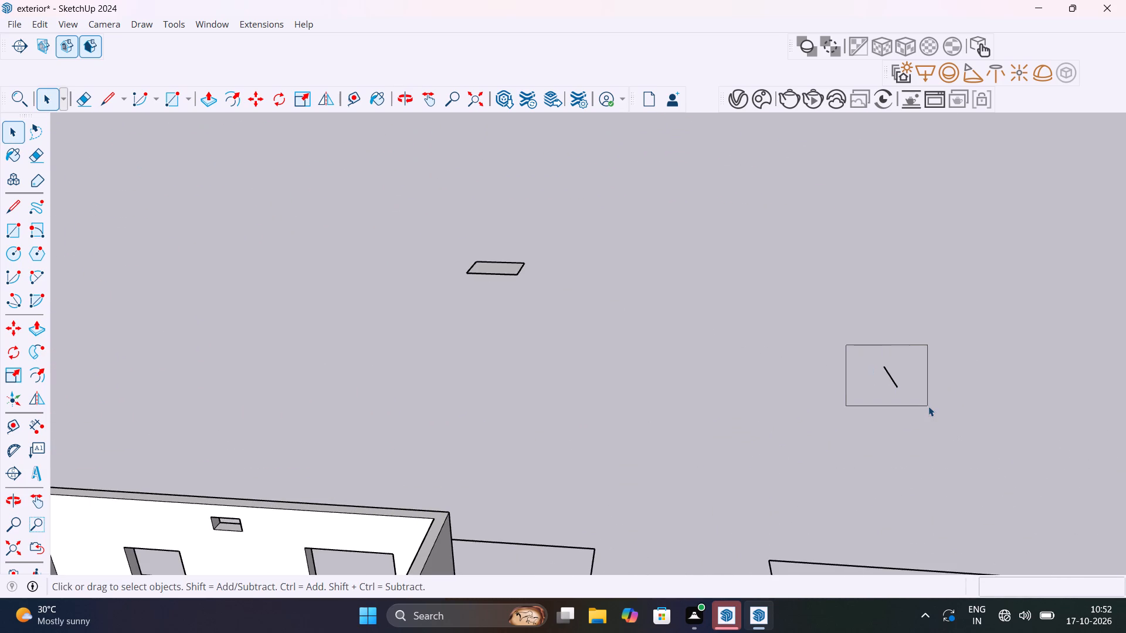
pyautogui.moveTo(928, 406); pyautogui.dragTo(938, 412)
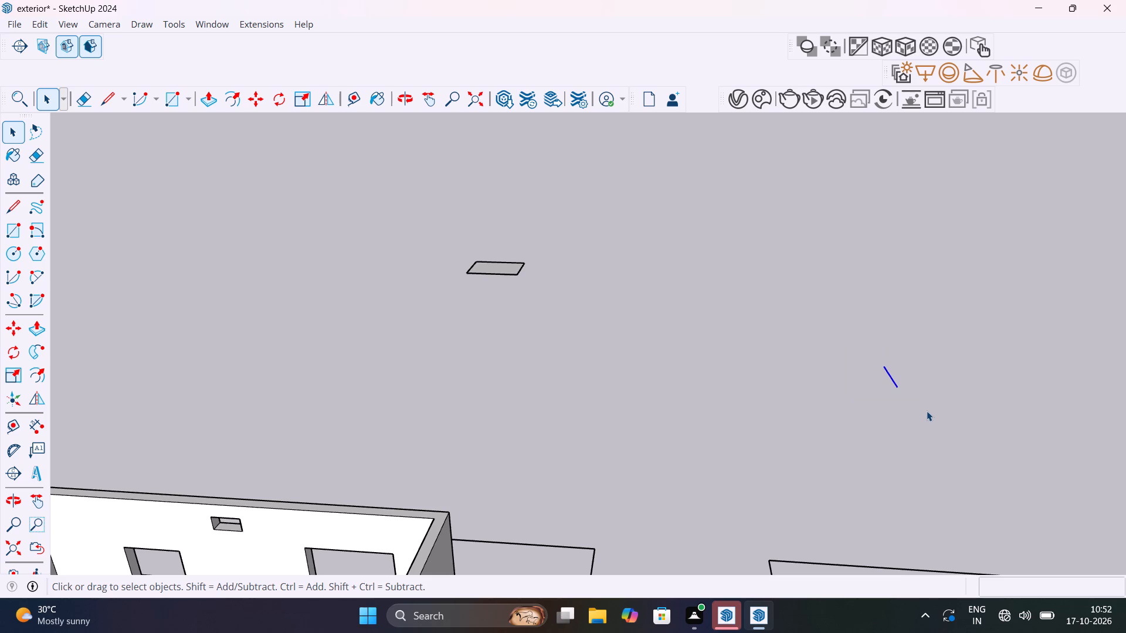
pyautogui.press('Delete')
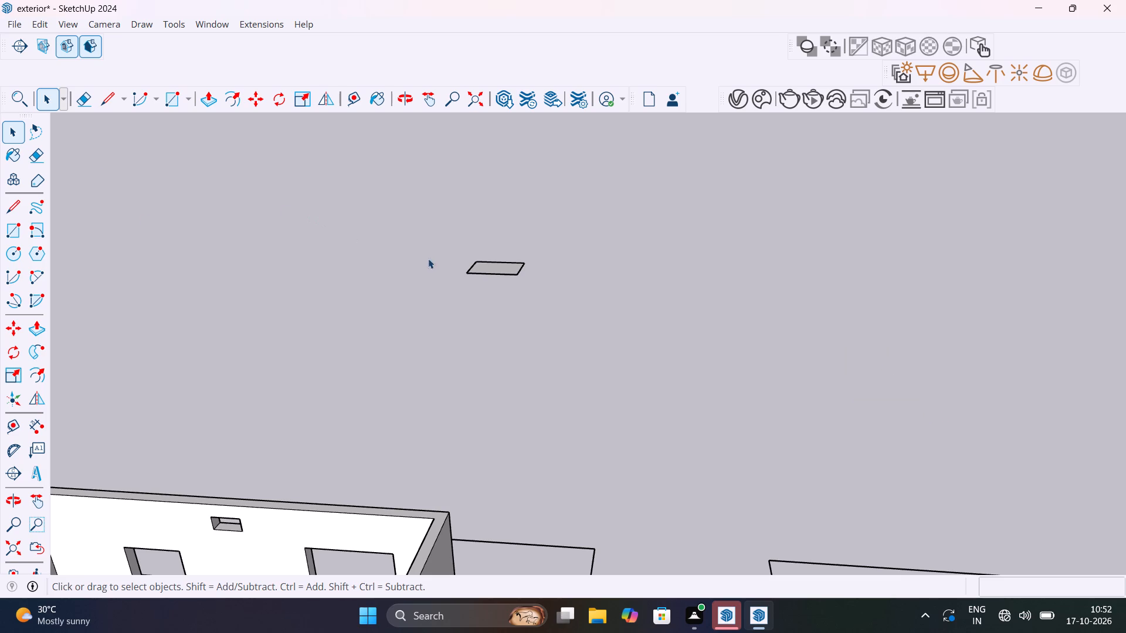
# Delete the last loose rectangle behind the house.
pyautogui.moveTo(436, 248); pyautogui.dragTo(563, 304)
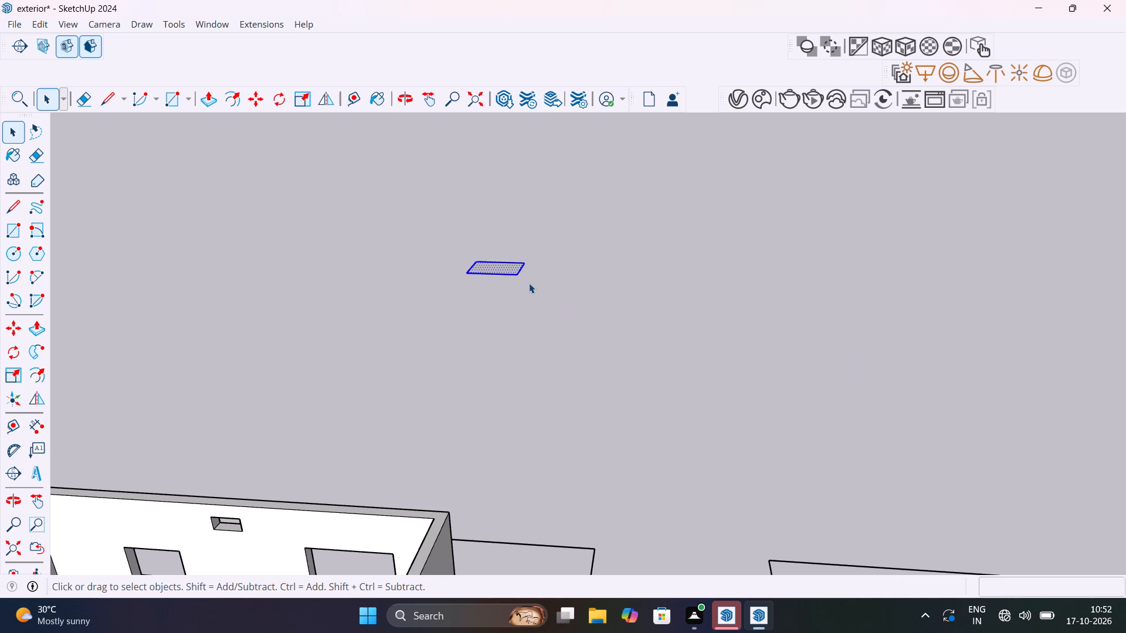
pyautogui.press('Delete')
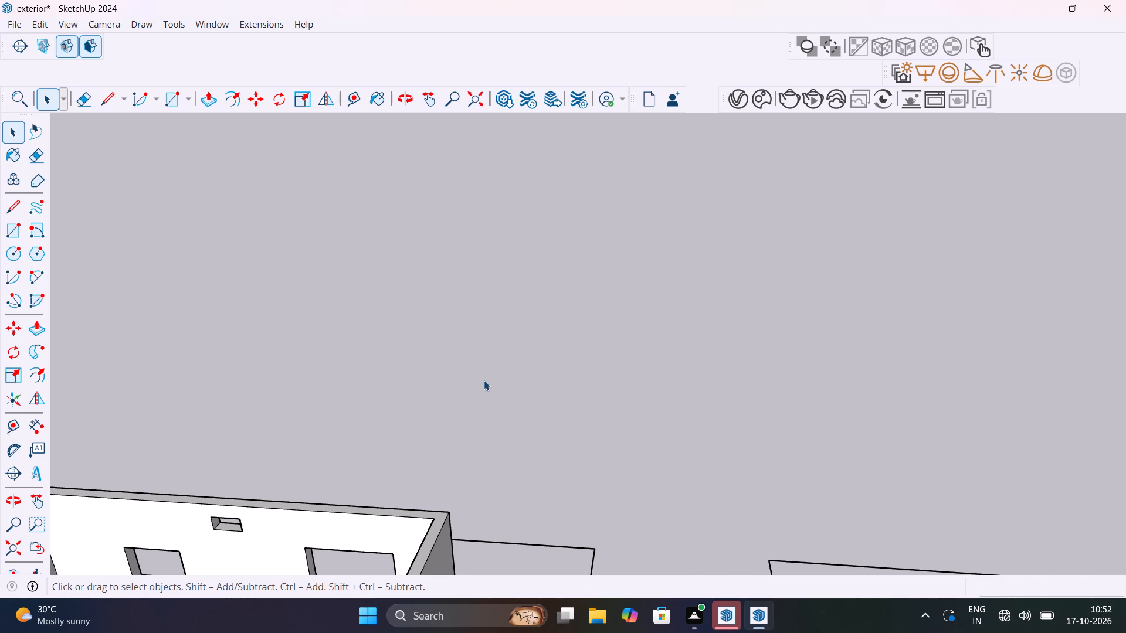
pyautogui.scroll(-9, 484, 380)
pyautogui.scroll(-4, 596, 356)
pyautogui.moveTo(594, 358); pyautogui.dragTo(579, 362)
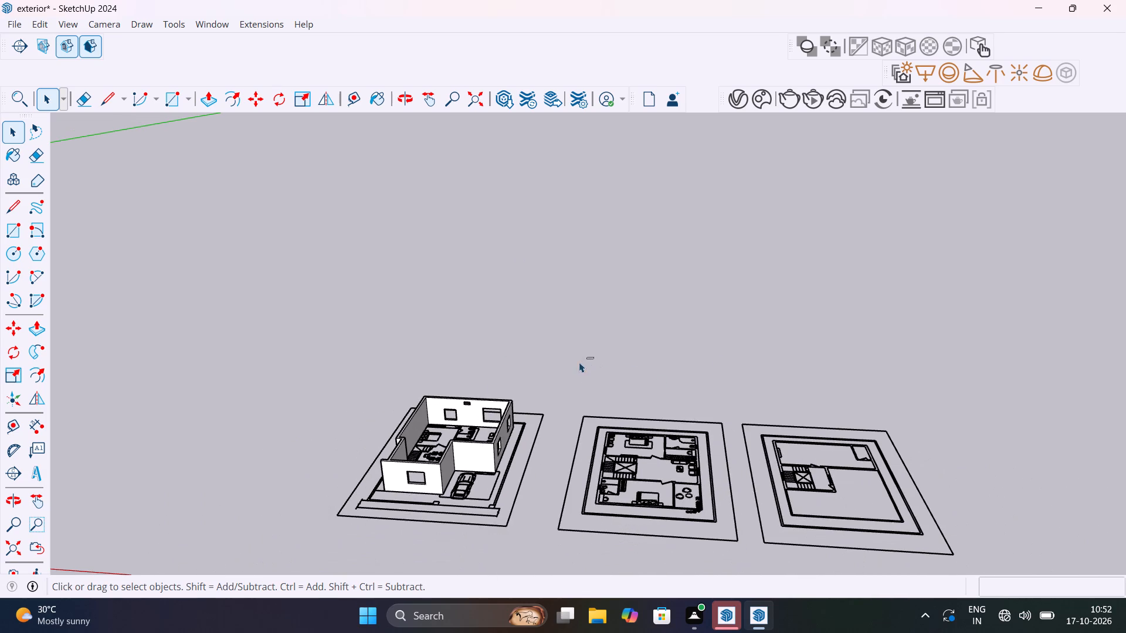
# Inspect the surroundings of the house and the floor plans from several angles for leftover stray geometry.
pyautogui.moveTo(579, 362); pyautogui.dragTo(575, 367)
pyautogui.click(579, 367)
pyautogui.moveTo(667, 356); pyautogui.dragTo(922, 297, button='middle')
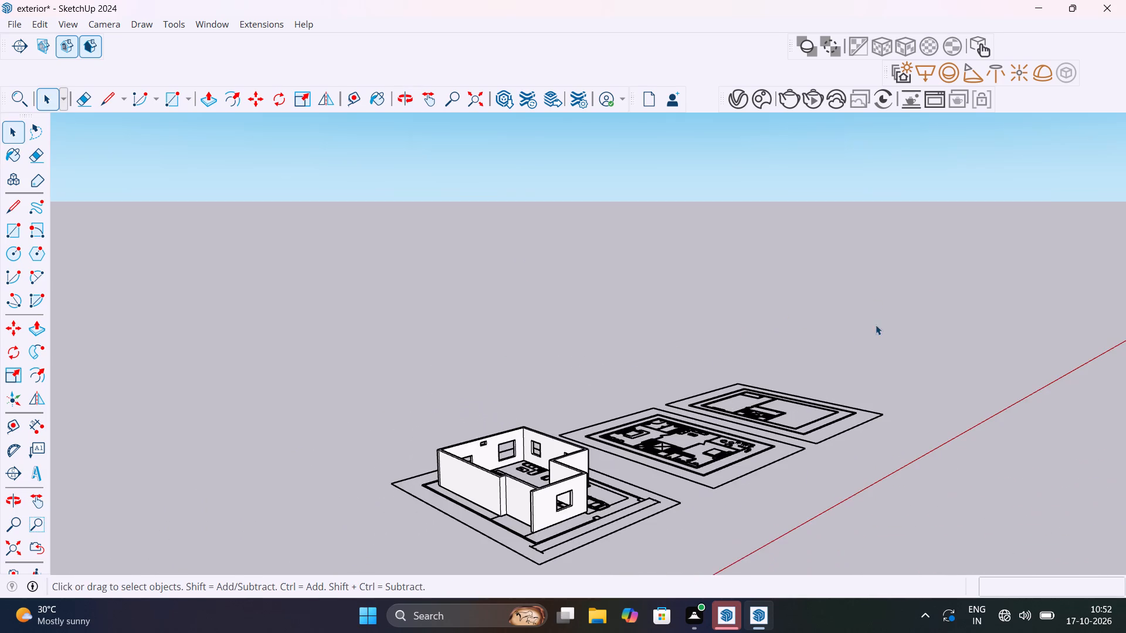
pyautogui.scroll(-1, 839, 343)
pyautogui.scroll(-9, 456, 462)
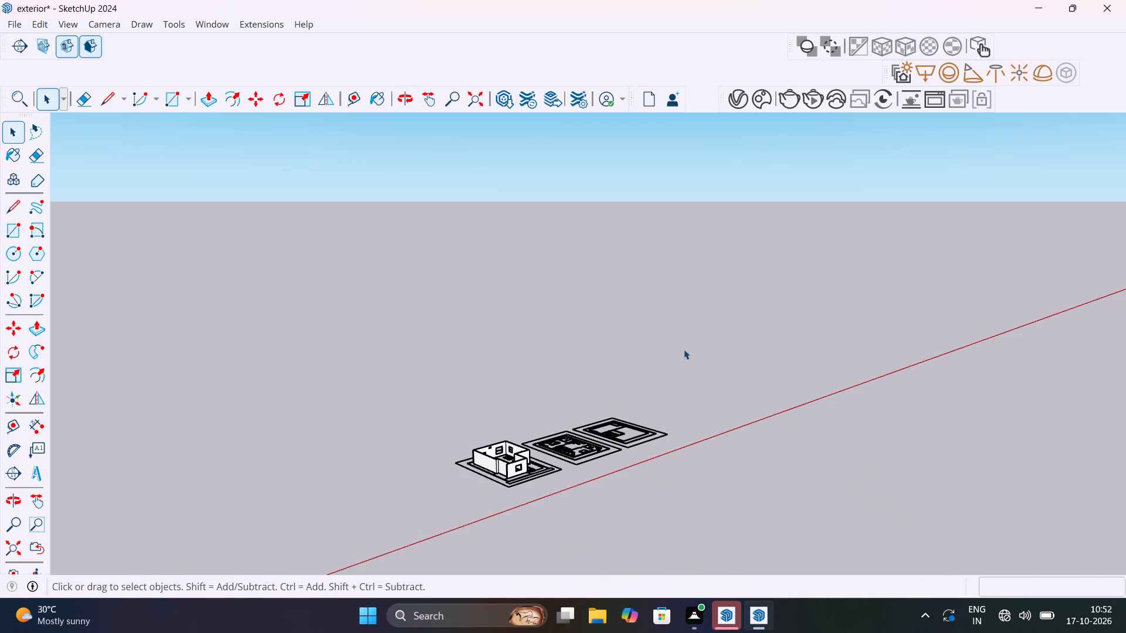
pyautogui.moveTo(674, 363); pyautogui.dragTo(342, 462, button='middle')
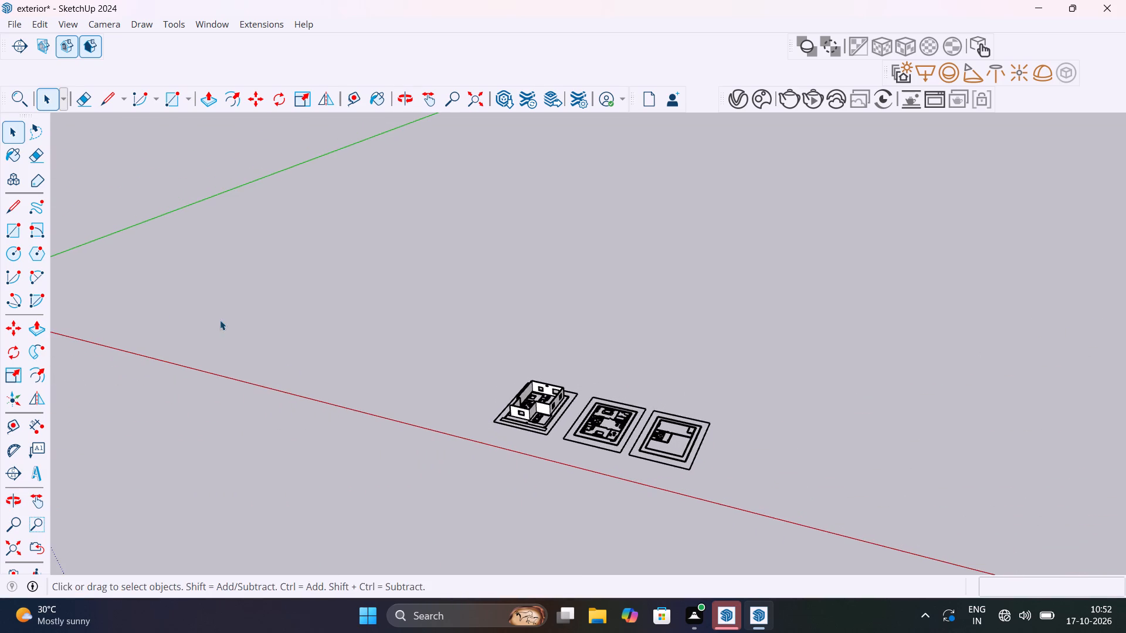
pyautogui.moveTo(155, 308); pyautogui.dragTo(195, 339, button='middle')
pyautogui.scroll(5, 150, 325)
pyautogui.scroll(-4, 150, 325)
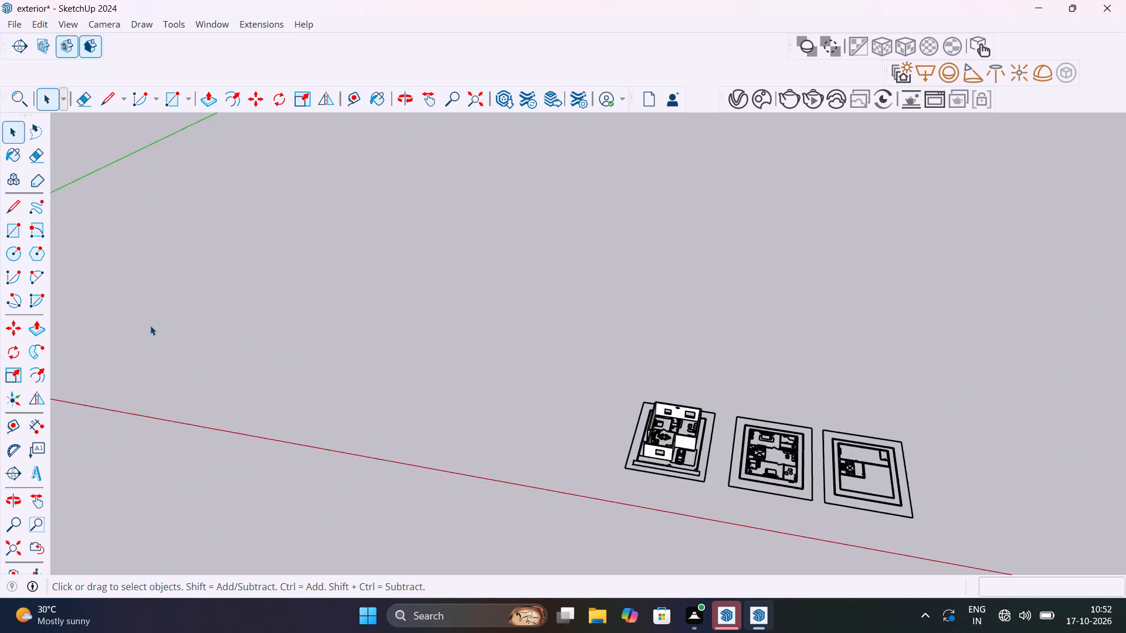
pyautogui.moveTo(127, 316); pyautogui.dragTo(83, 320, button='middle')
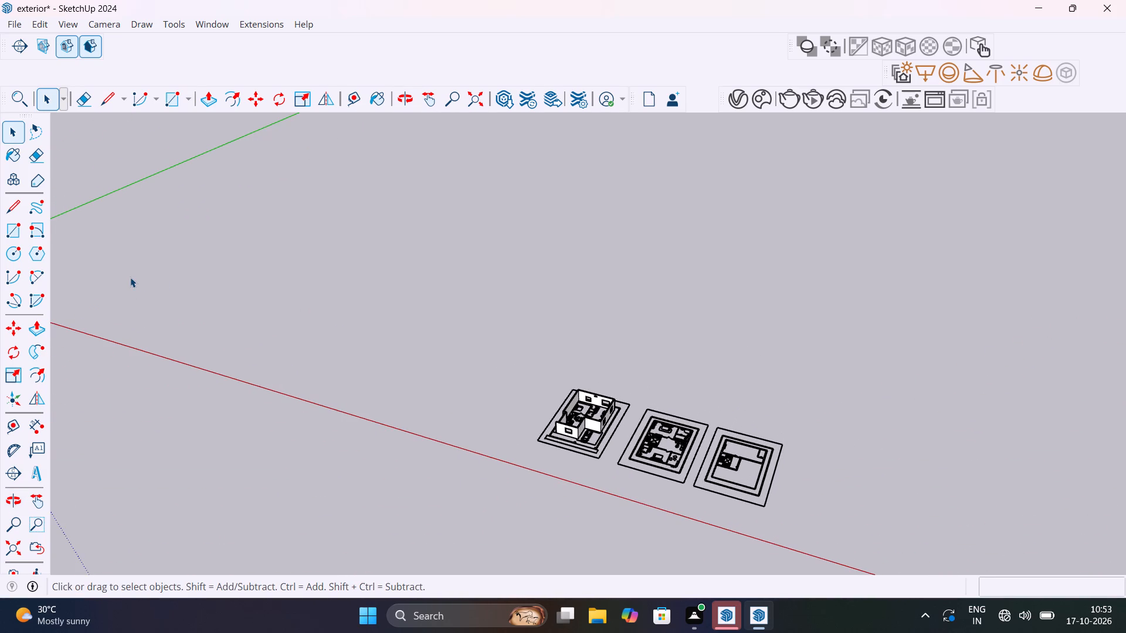
pyautogui.scroll(2, 130, 277)
pyautogui.moveTo(111, 277); pyautogui.dragTo(171, 279, button='middle')
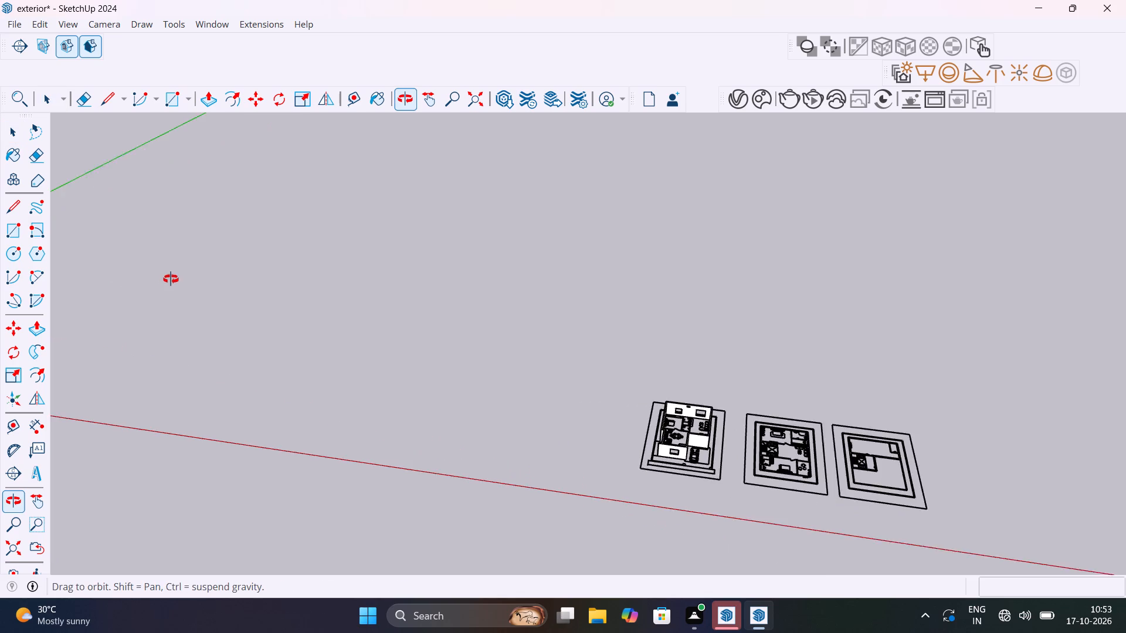
pyautogui.moveTo(171, 279); pyautogui.dragTo(126, 281, button='middle')
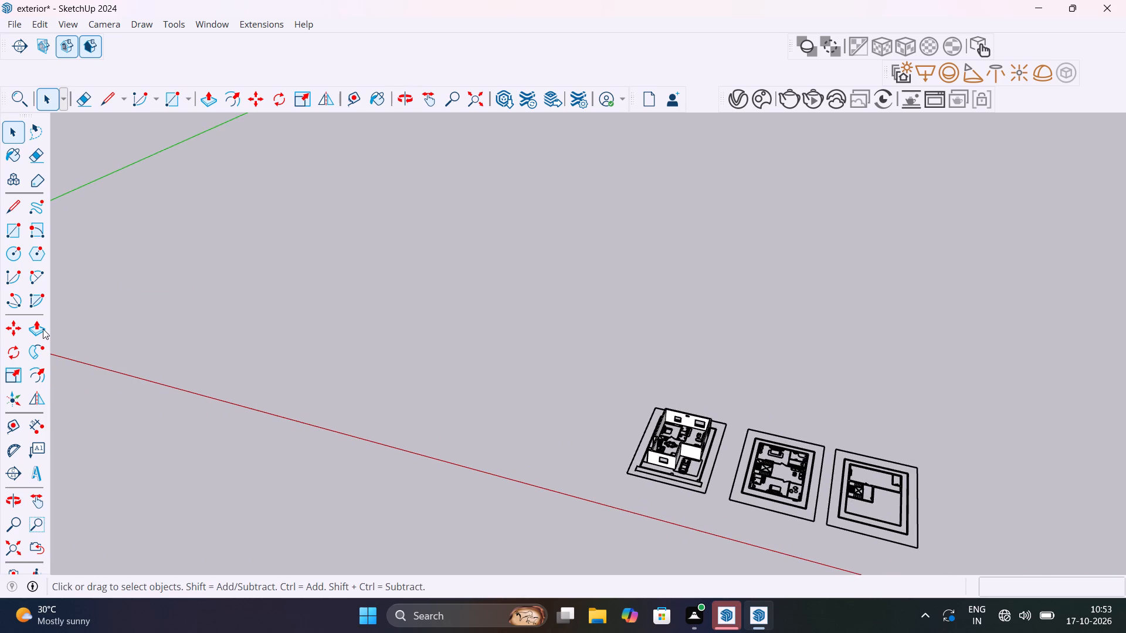
pyautogui.scroll(2, 109, 291)
pyautogui.scroll(-3, 110, 291)
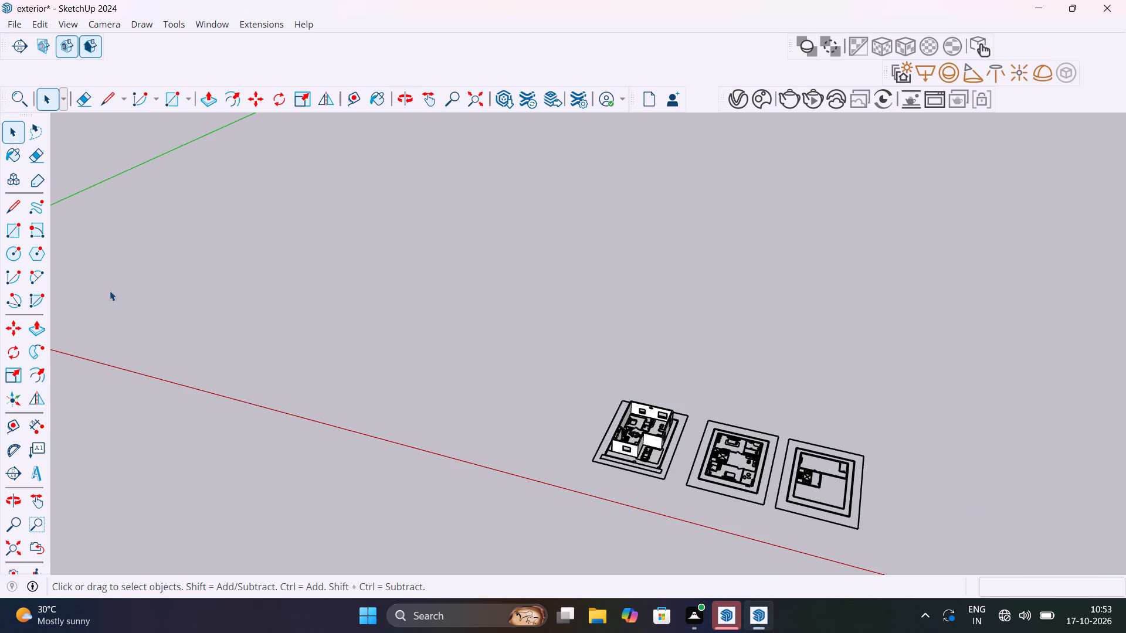
pyautogui.moveTo(110, 291); pyautogui.dragTo(142, 275, button='middle')
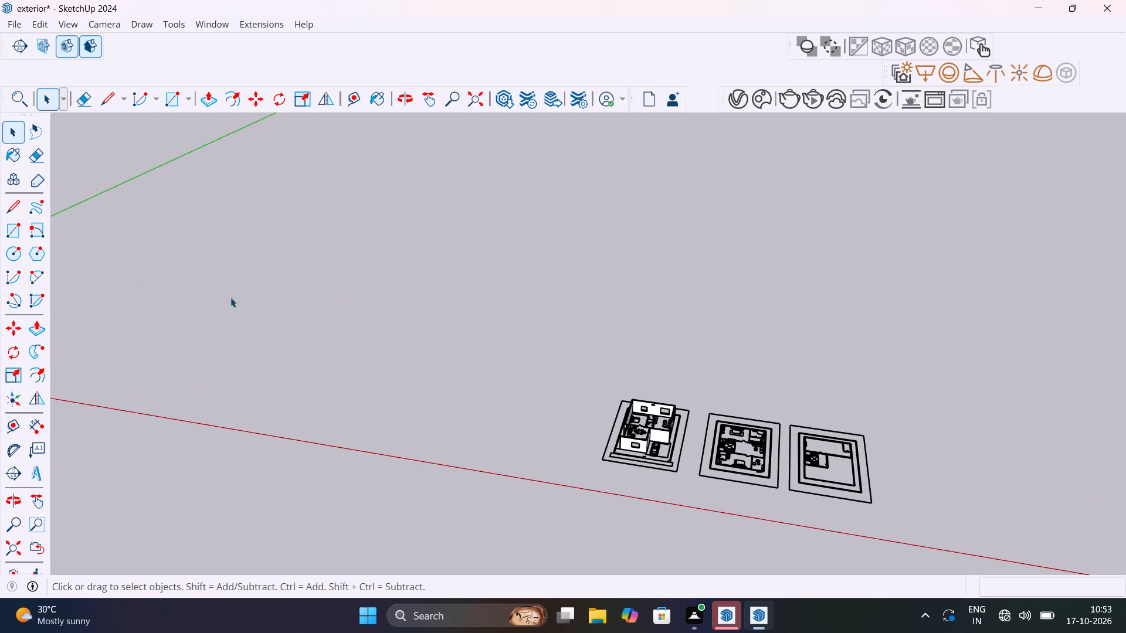
pyautogui.scroll(-1, 49, 301)
pyautogui.scroll(-5, 166, 288)
pyautogui.scroll(-1, 103, 293)
pyautogui.scroll(4, 107, 293)
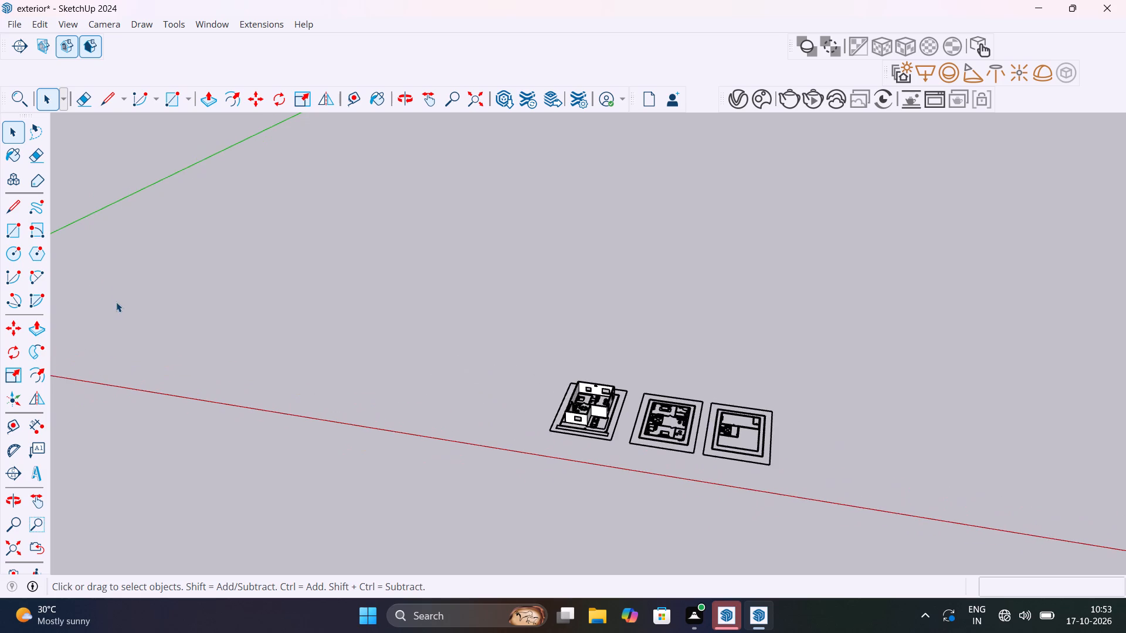
pyautogui.moveTo(166, 288); pyautogui.dragTo(284, 287, button='middle')
pyautogui.moveTo(300, 430); pyautogui.dragTo(413, 394, button='middle')
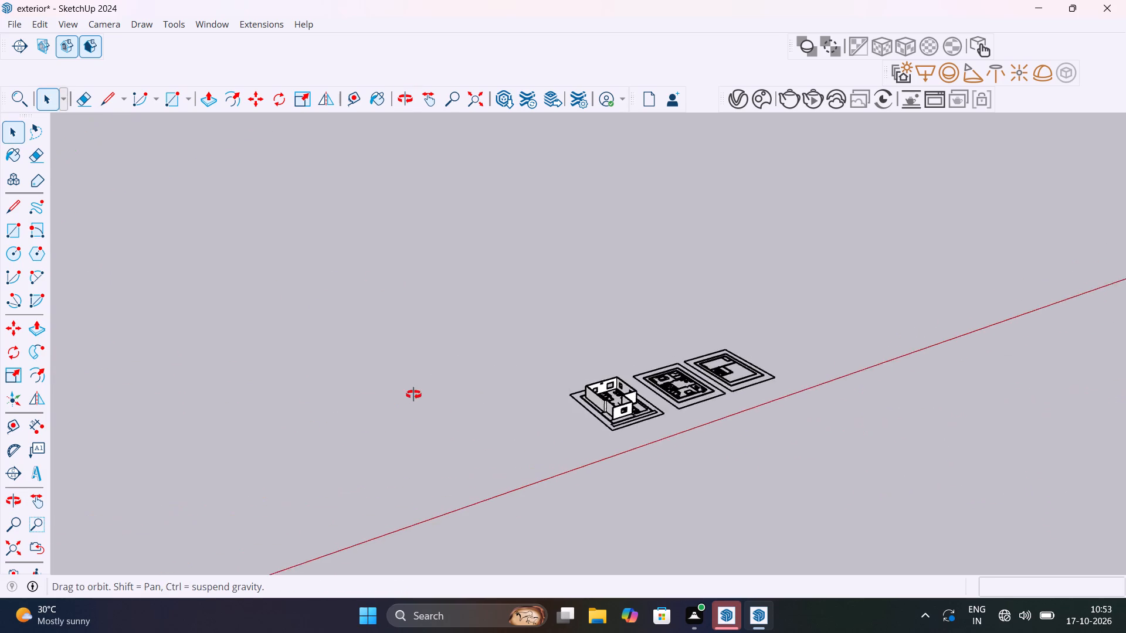
pyautogui.moveTo(413, 394); pyautogui.dragTo(284, 390, button='middle')
pyautogui.scroll(-9, 168, 427)
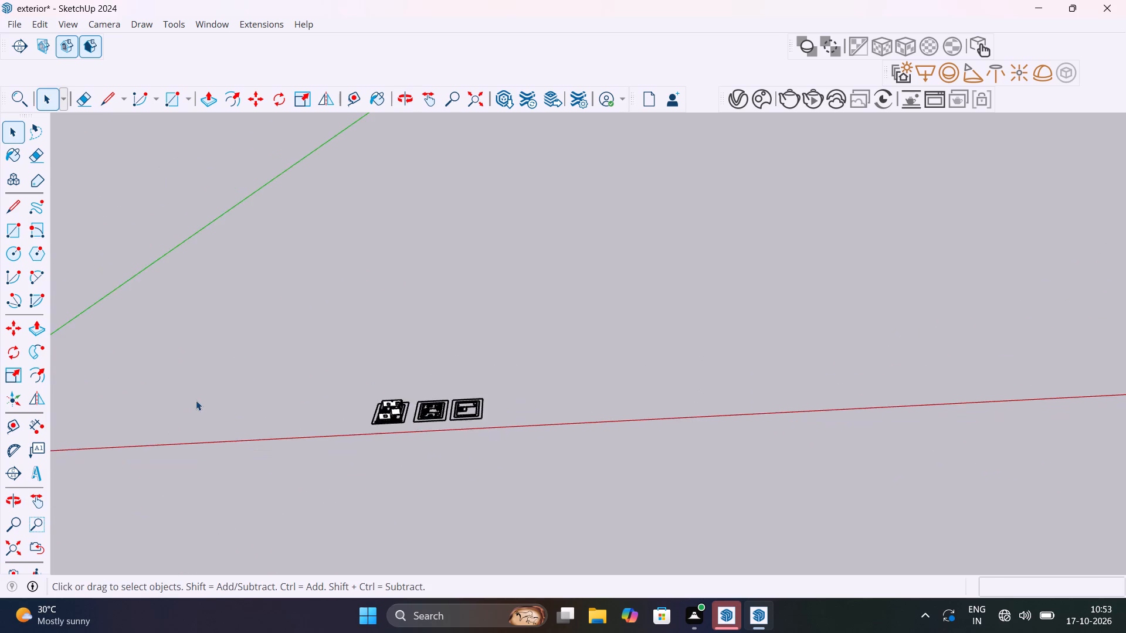
pyautogui.moveTo(198, 400); pyautogui.dragTo(111, 359, button='middle')
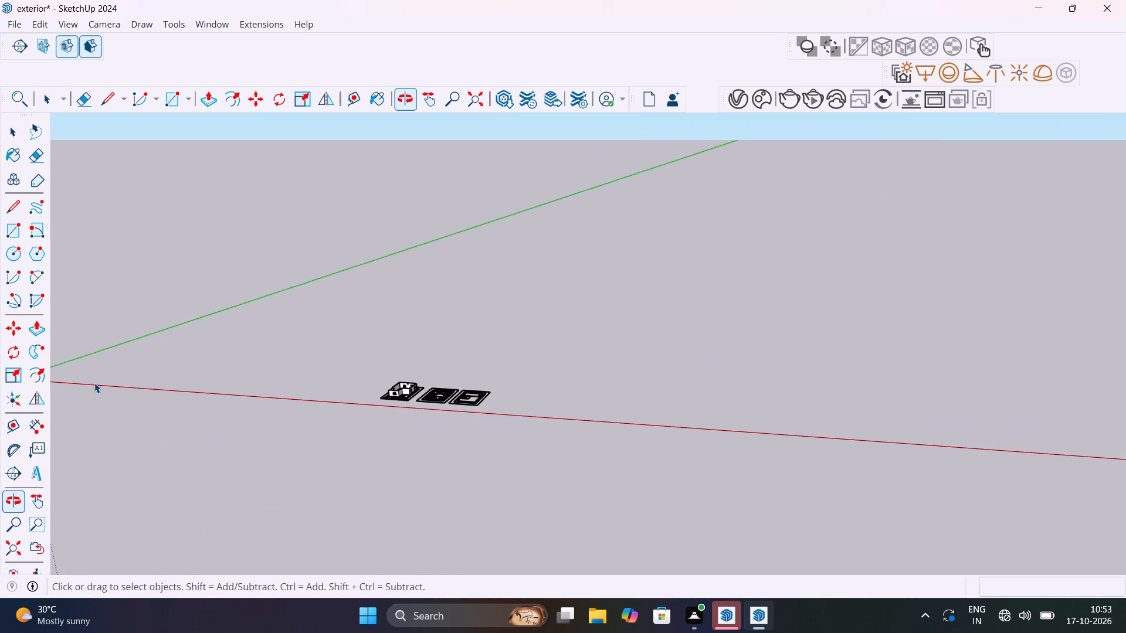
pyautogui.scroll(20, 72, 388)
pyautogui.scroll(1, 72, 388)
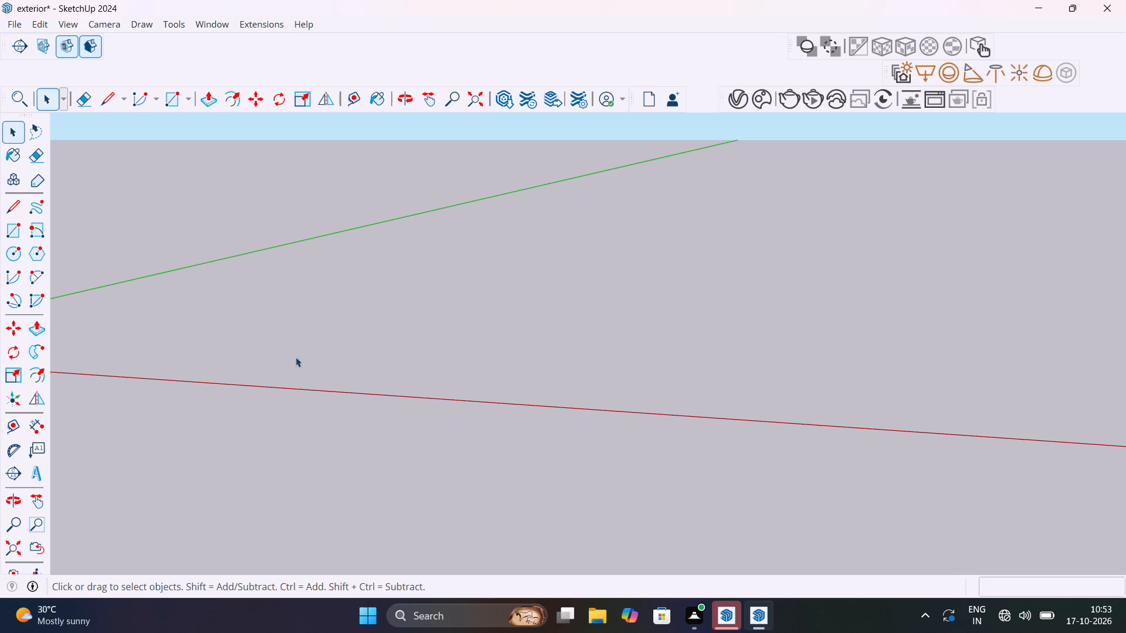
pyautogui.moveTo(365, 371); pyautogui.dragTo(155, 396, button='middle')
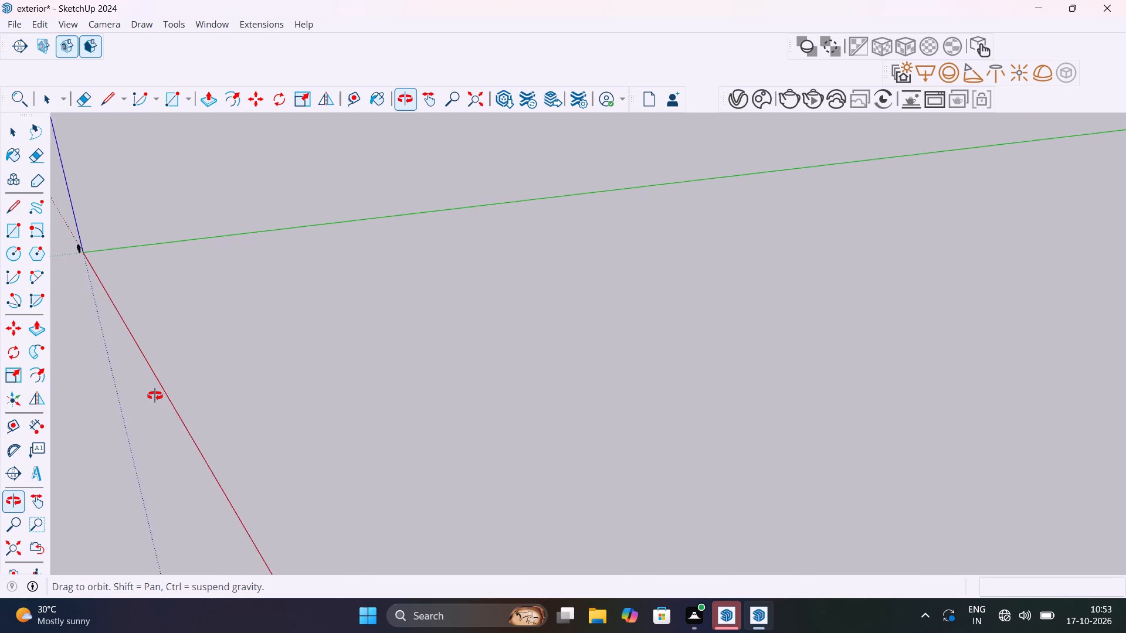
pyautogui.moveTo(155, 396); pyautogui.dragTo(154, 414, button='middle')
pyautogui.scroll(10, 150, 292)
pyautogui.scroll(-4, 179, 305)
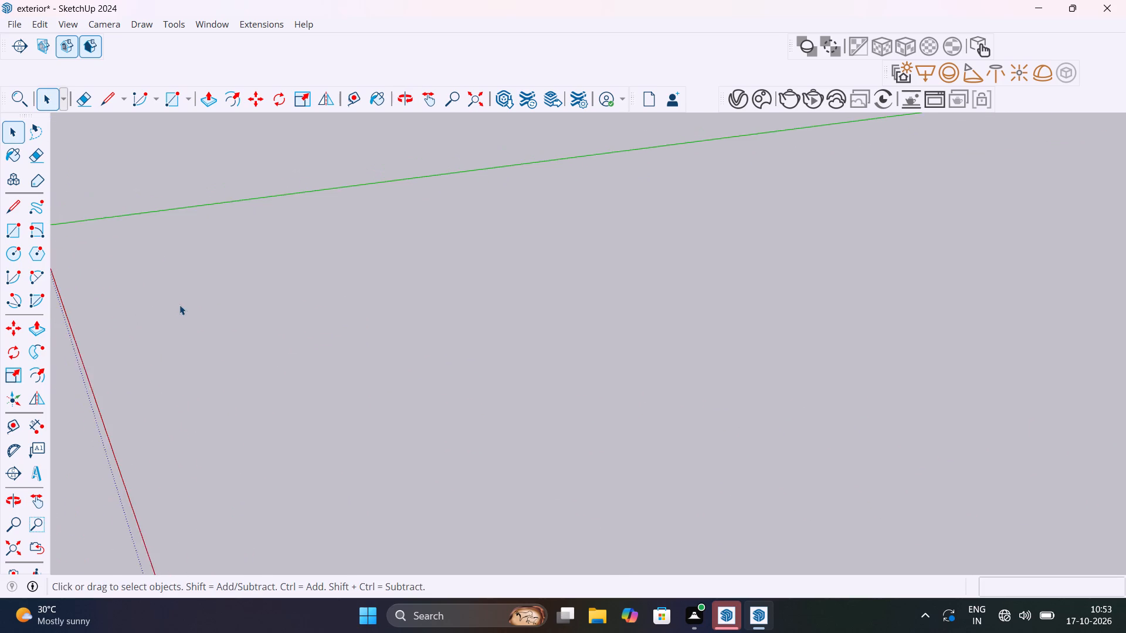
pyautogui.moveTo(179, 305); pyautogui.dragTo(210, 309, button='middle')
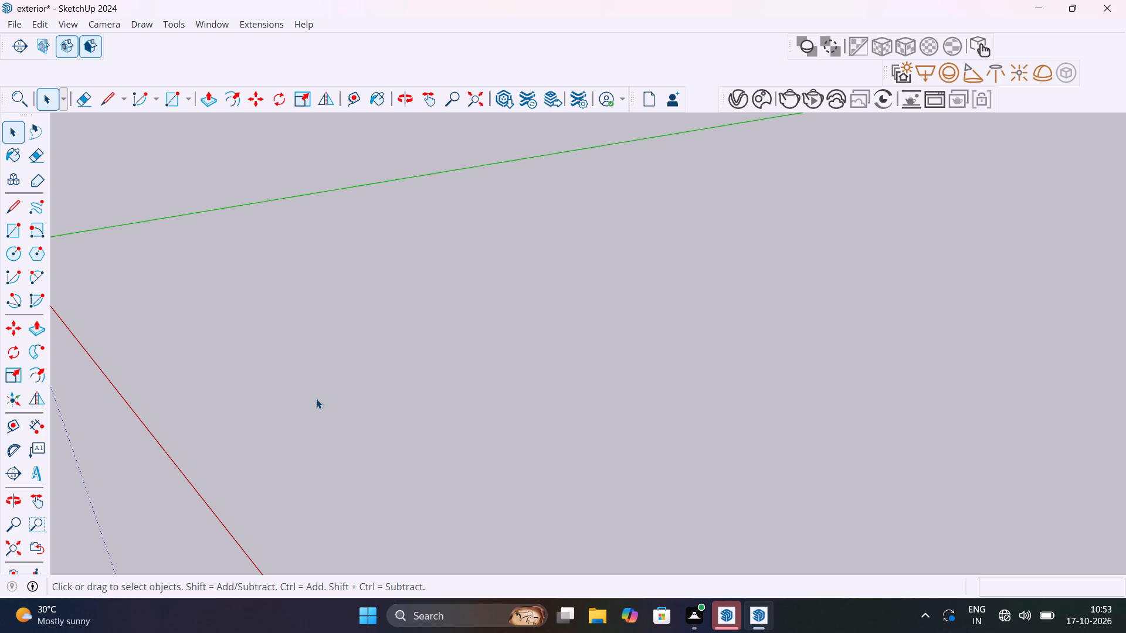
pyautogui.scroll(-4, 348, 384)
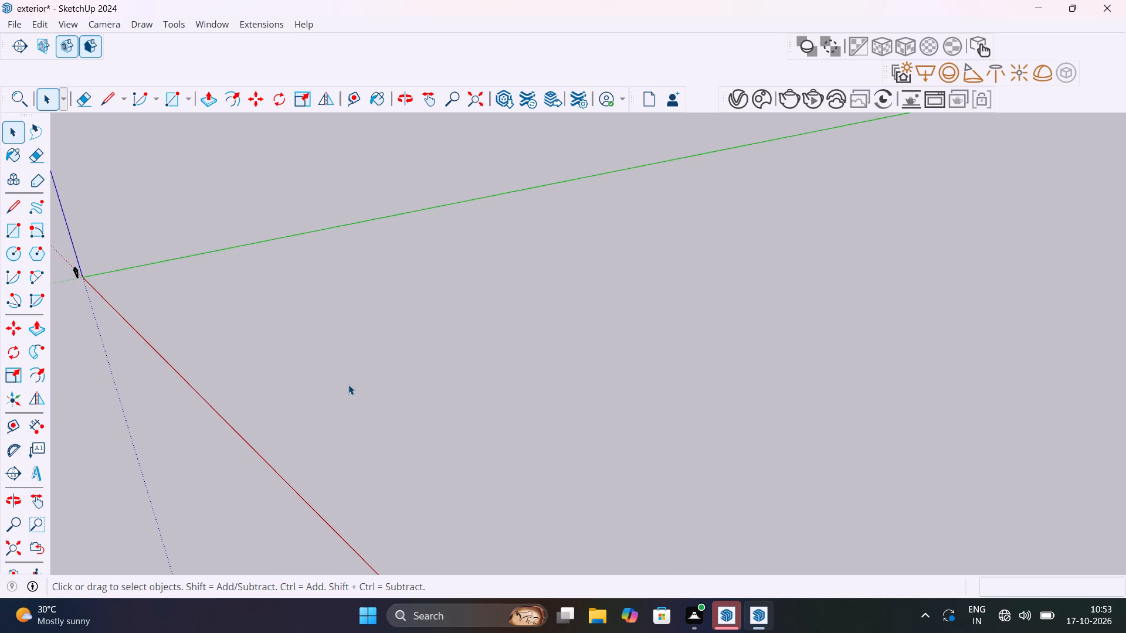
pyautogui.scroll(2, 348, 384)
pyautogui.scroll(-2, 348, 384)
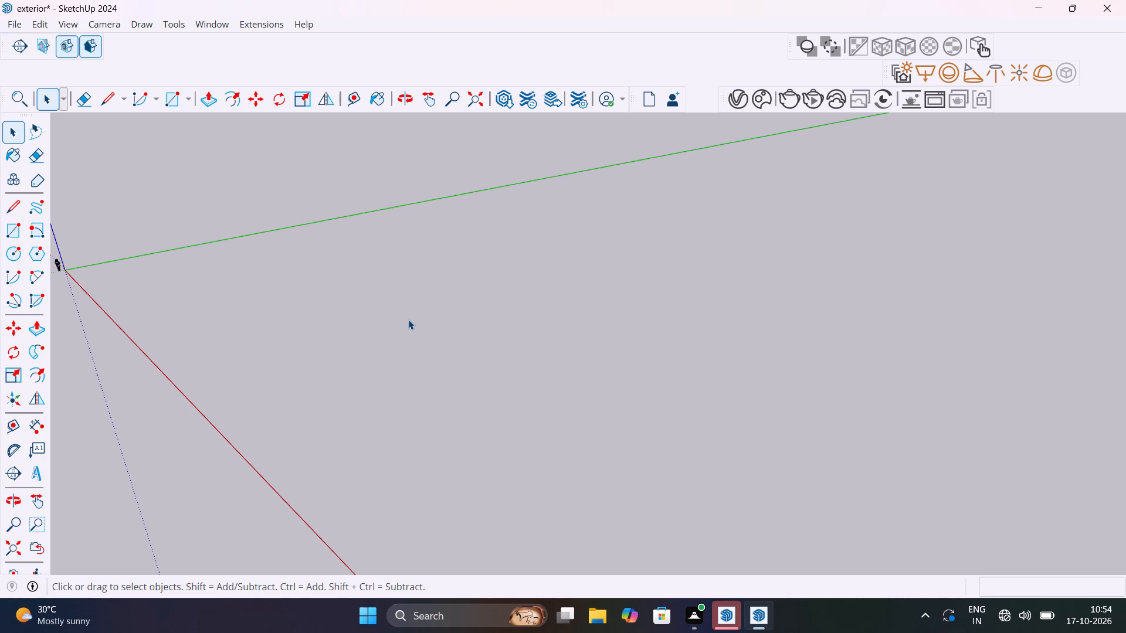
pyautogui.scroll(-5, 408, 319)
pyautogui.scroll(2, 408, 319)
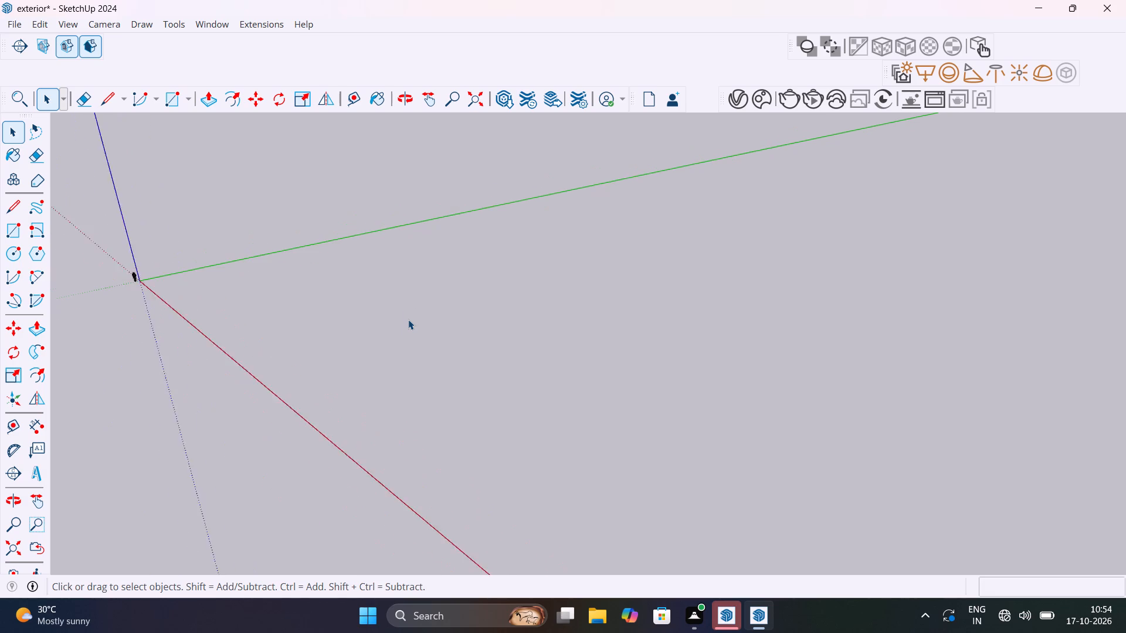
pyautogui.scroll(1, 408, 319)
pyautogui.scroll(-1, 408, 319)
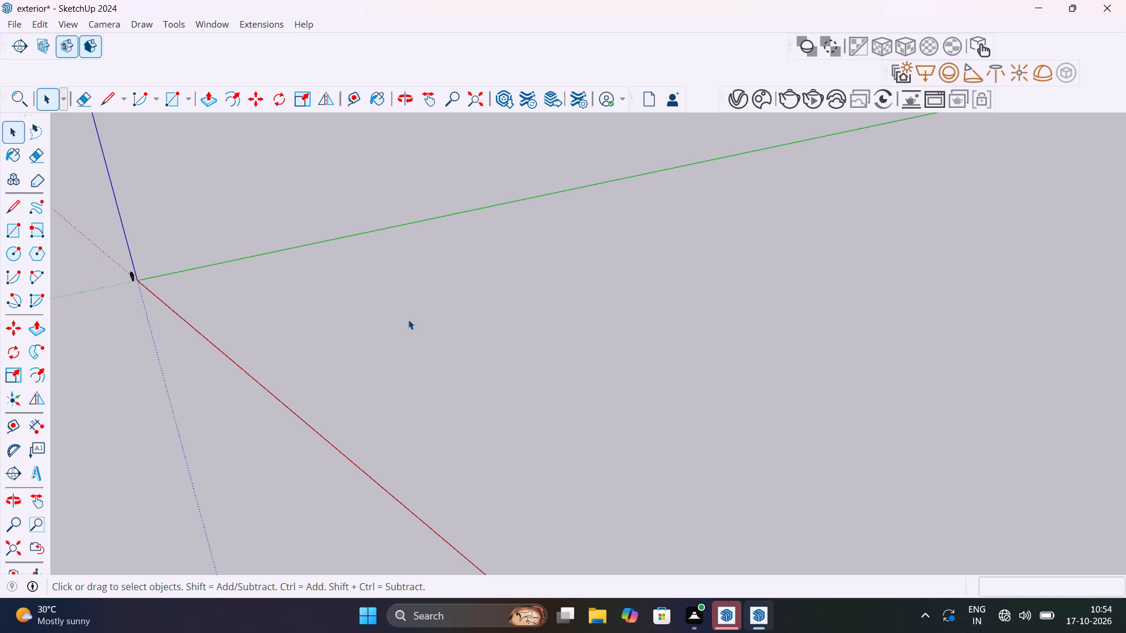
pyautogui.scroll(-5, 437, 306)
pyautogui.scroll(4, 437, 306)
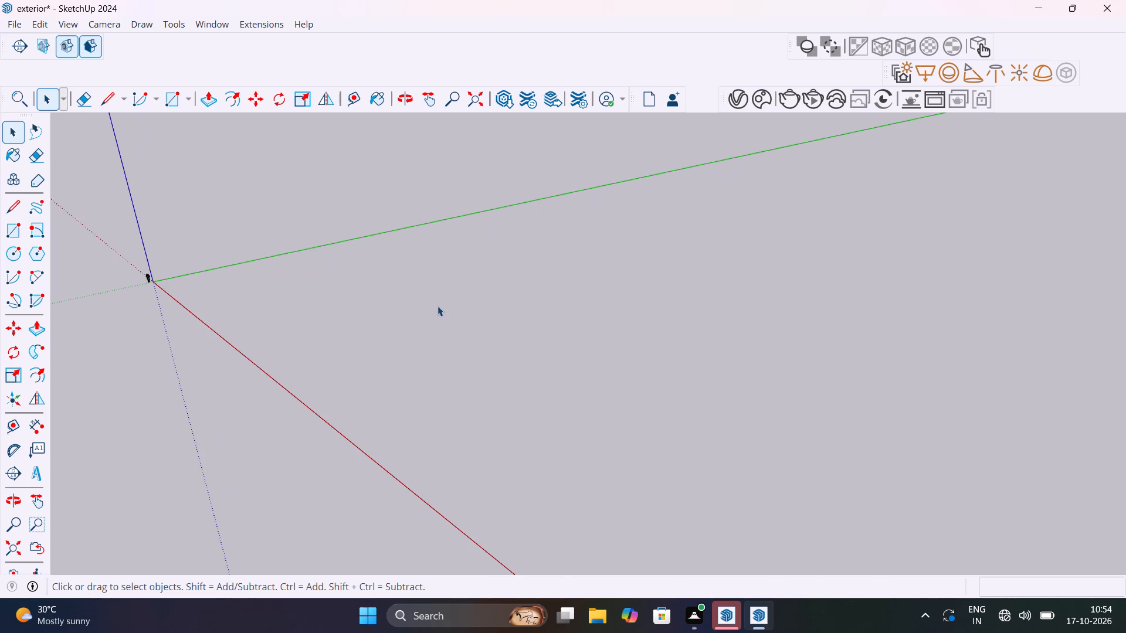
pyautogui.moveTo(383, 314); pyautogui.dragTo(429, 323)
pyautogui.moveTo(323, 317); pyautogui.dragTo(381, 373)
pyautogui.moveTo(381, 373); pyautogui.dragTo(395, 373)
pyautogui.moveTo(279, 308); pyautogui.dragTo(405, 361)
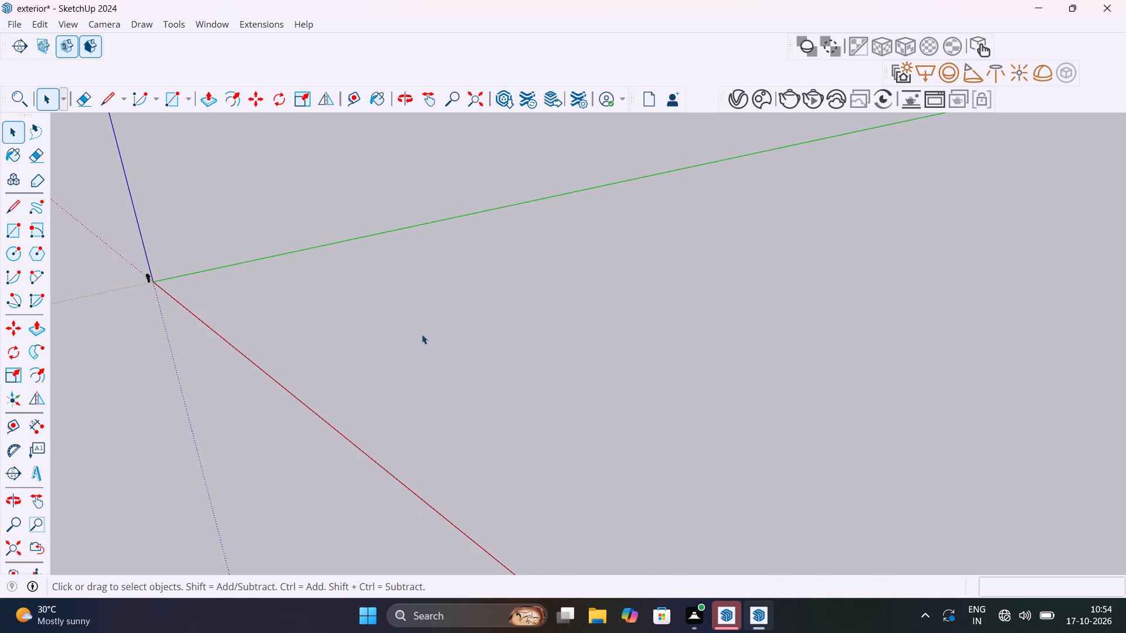
# Draw a square of about 116' by 116' on the empty ground between the red and green axes.
pyautogui.click(422, 334)
pyautogui.press('r')
pyautogui.moveTo(323, 319); pyautogui.dragTo(368, 354)
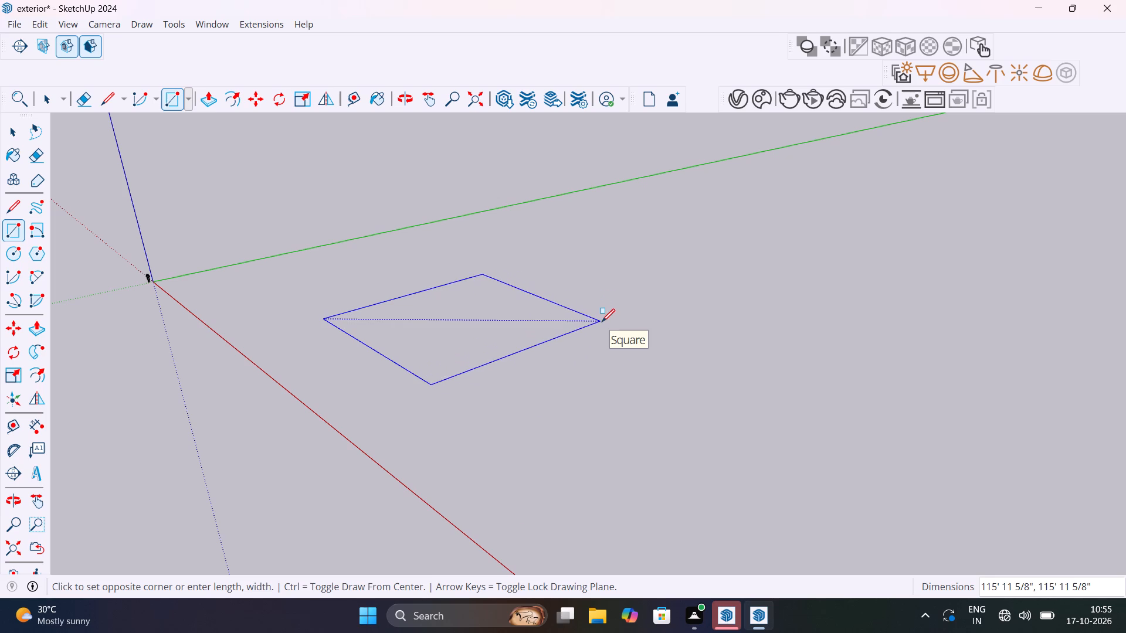
pyautogui.click(602, 322)
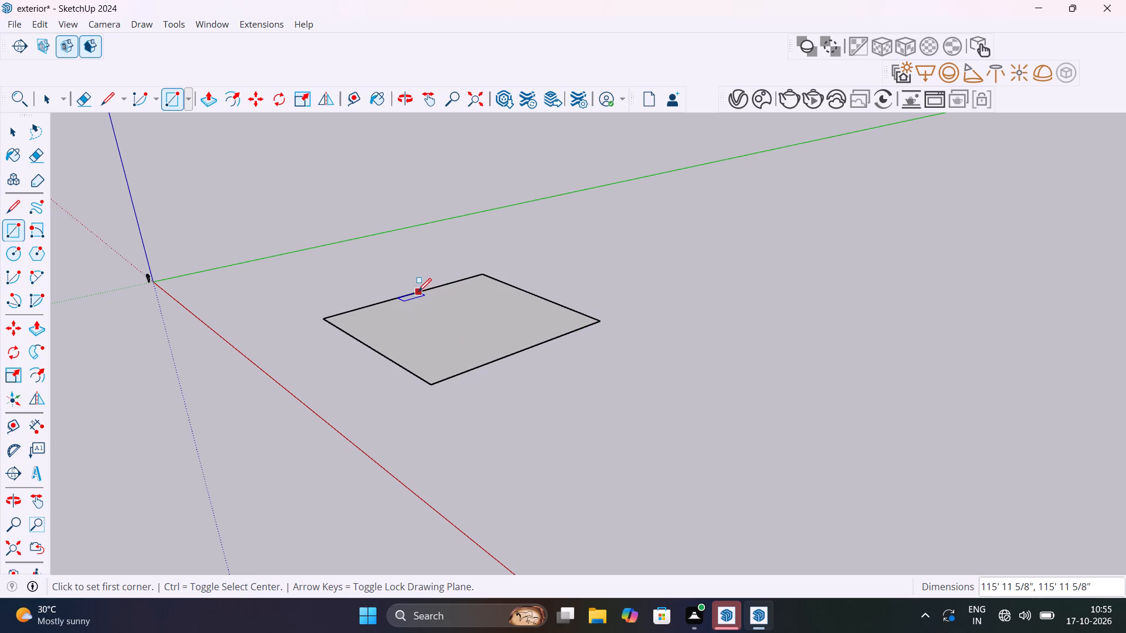
# Draw two lines joining the midpoints of the square's opposite sides, dividing it into four quarters.
pyautogui.press('l')
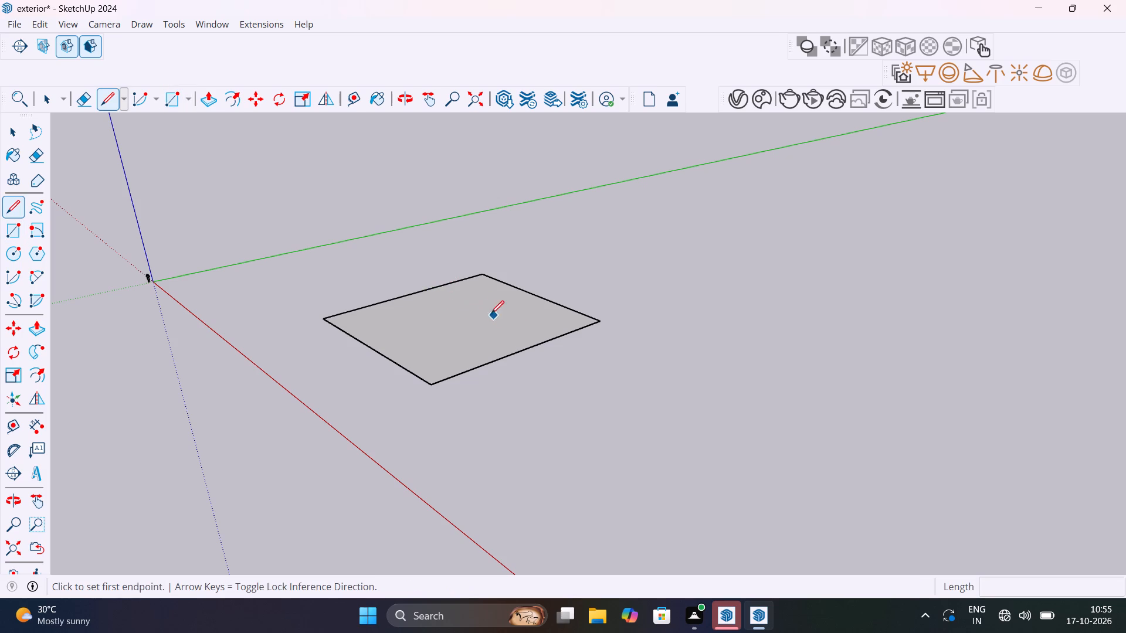
pyautogui.click(412, 289)
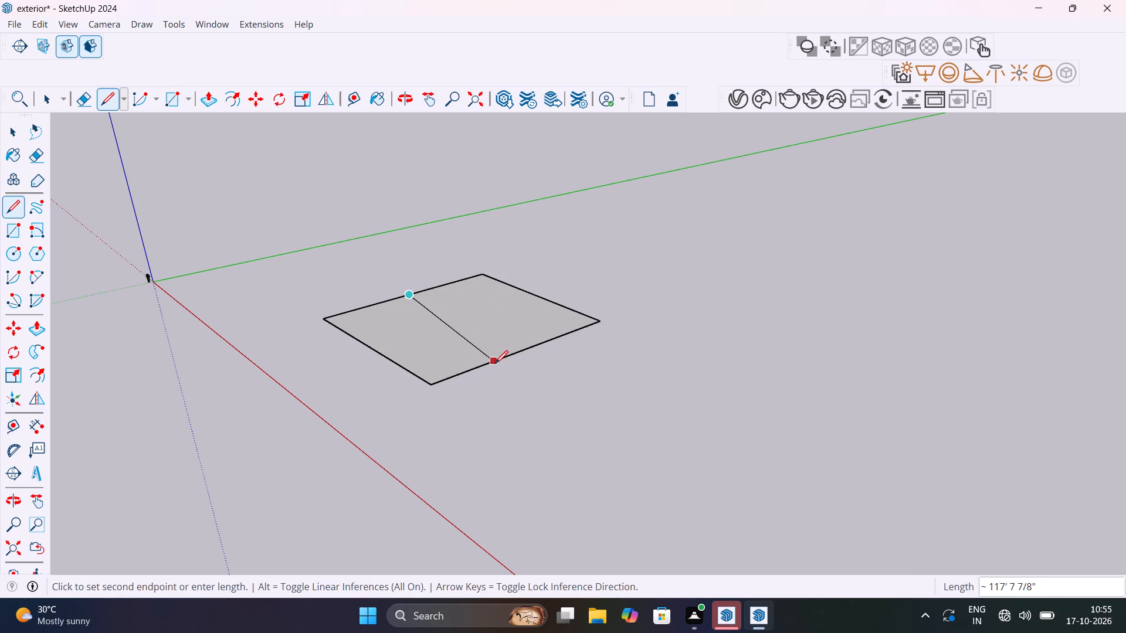
pyautogui.click(520, 355)
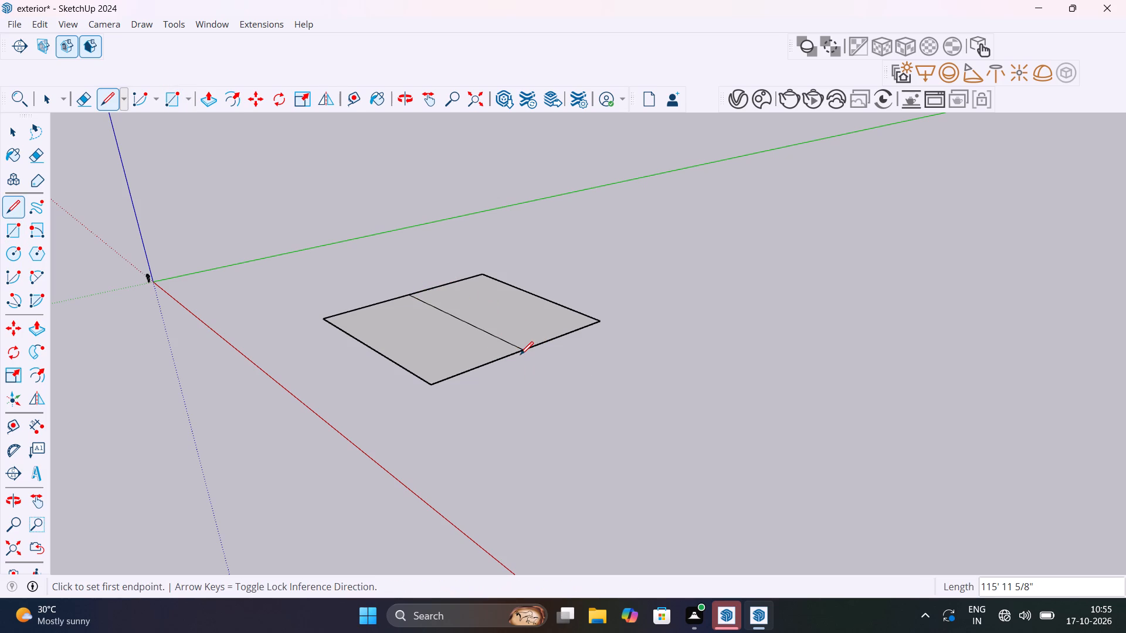
pyautogui.click(378, 355)
pyautogui.click(535, 297)
# Draw lines from the square's centre to each of its four corners, completing both diagonals.
pyautogui.click(464, 314)
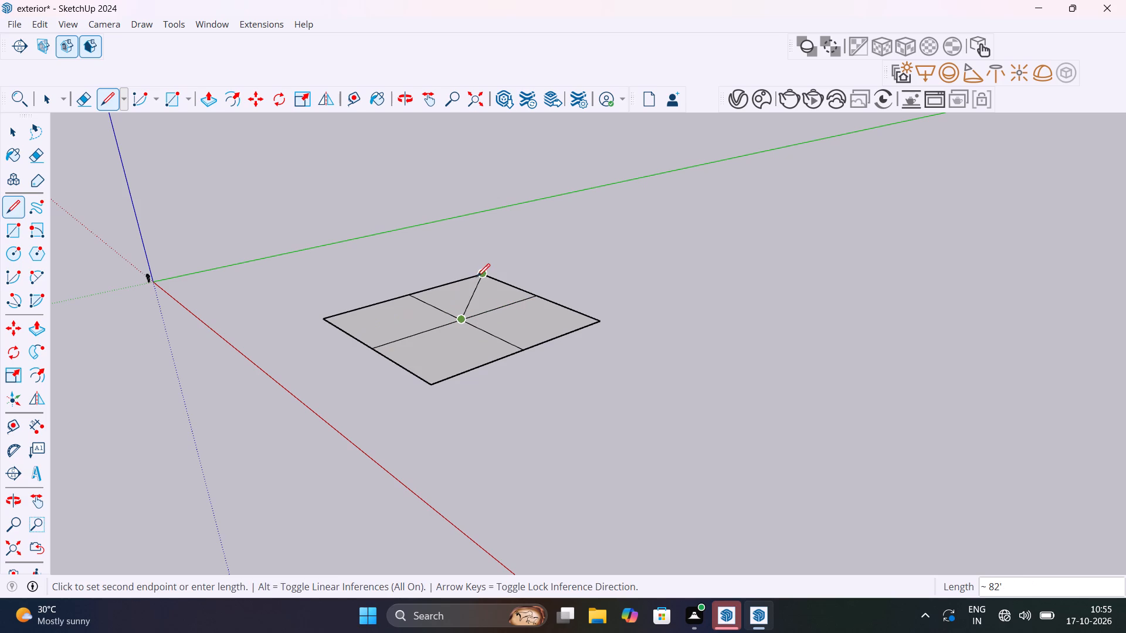
pyautogui.click(478, 274)
pyautogui.click(462, 316)
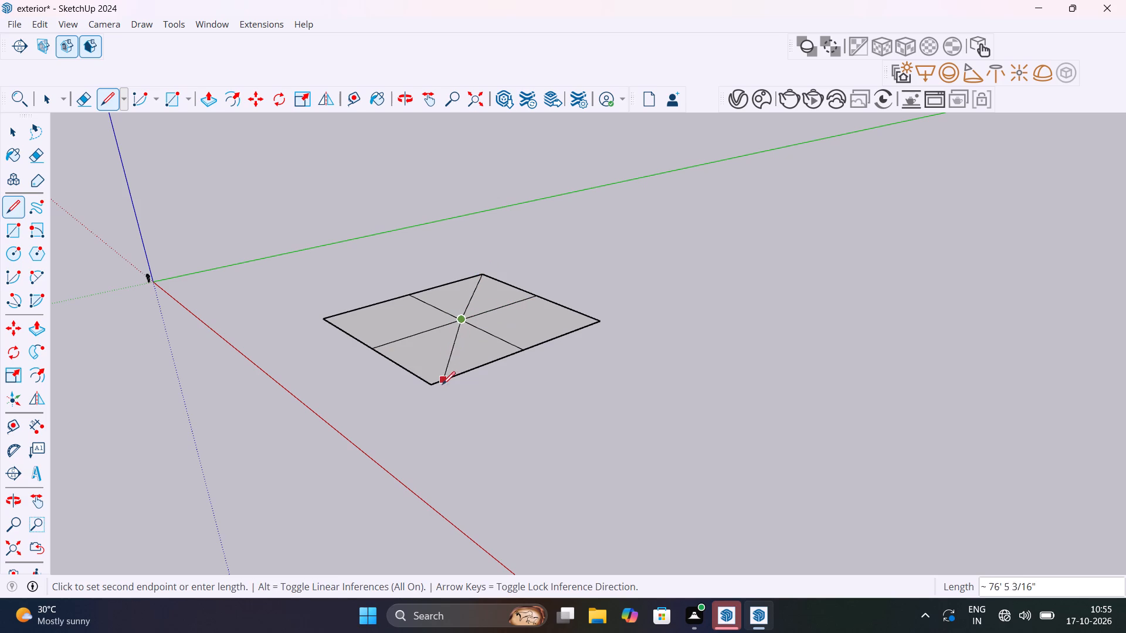
pyautogui.click(435, 383)
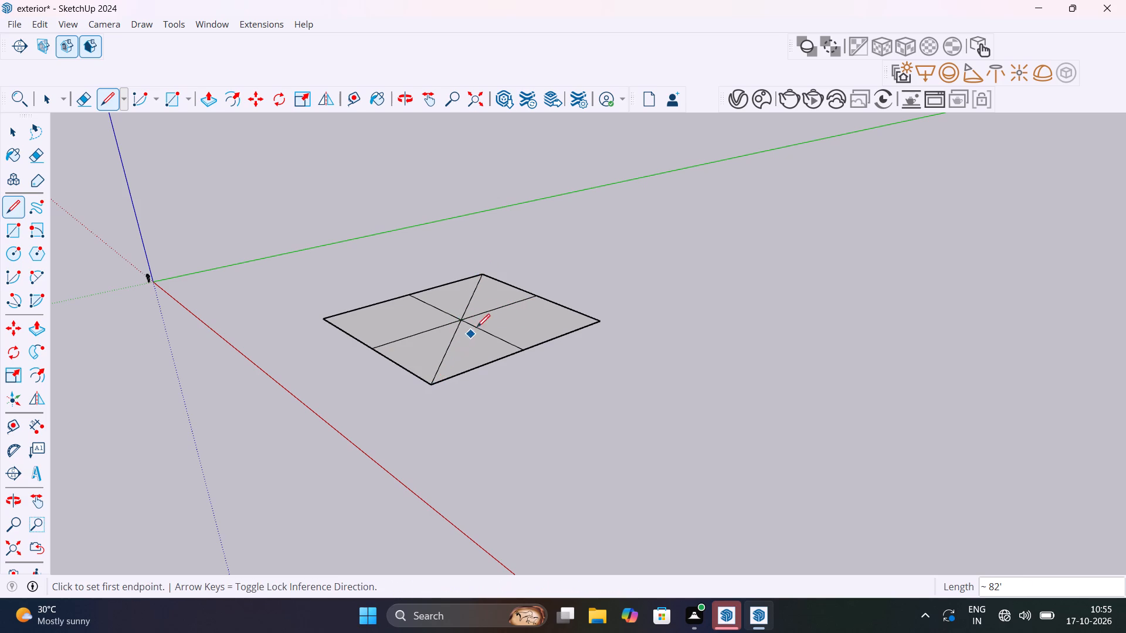
pyautogui.click(466, 316)
pyautogui.click(599, 324)
pyautogui.click(455, 320)
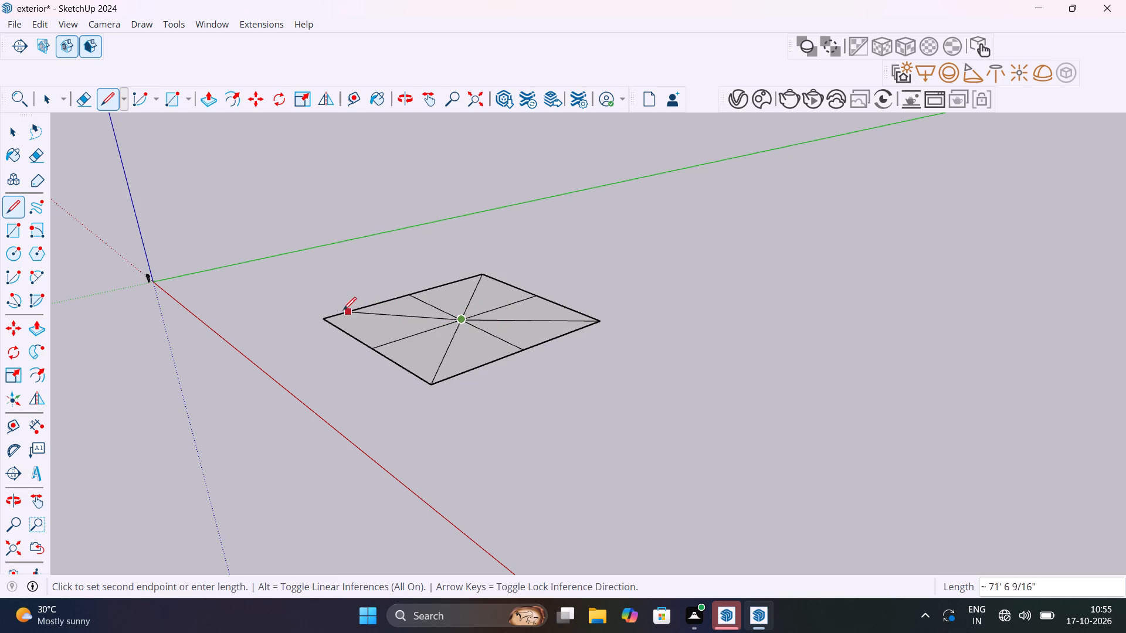
pyautogui.click(329, 312)
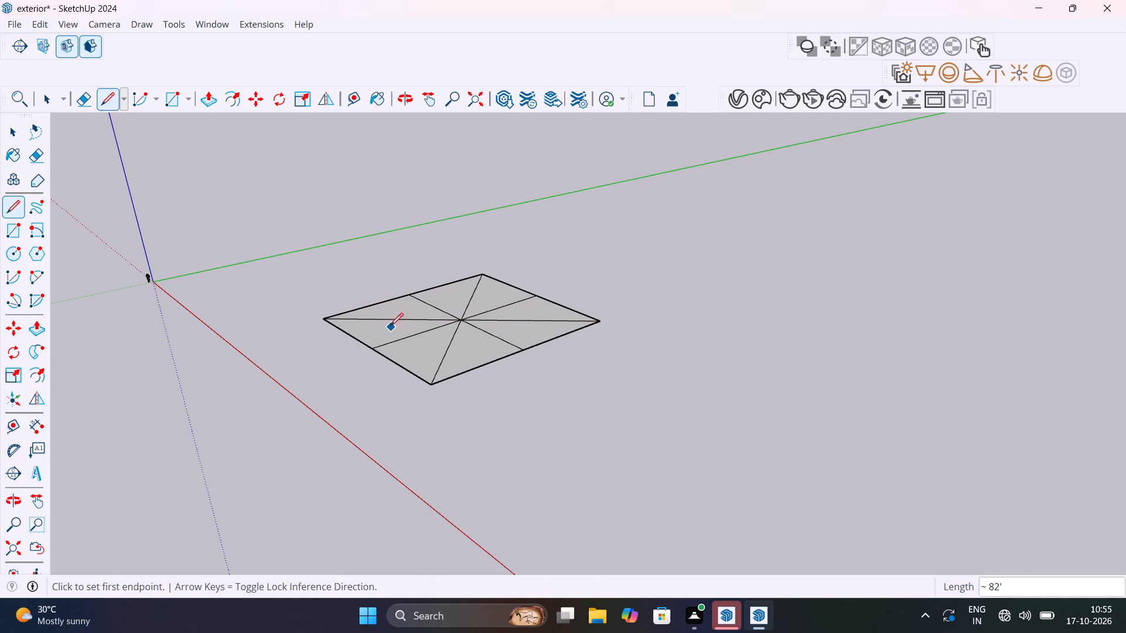
# Draw a diamond inside the square by joining the midpoints of adjacent sides, in segments of about 41' meeting on the diagonals.
pyautogui.click(388, 318)
pyautogui.click(374, 348)
pyautogui.click(396, 321)
pyautogui.click(412, 296)
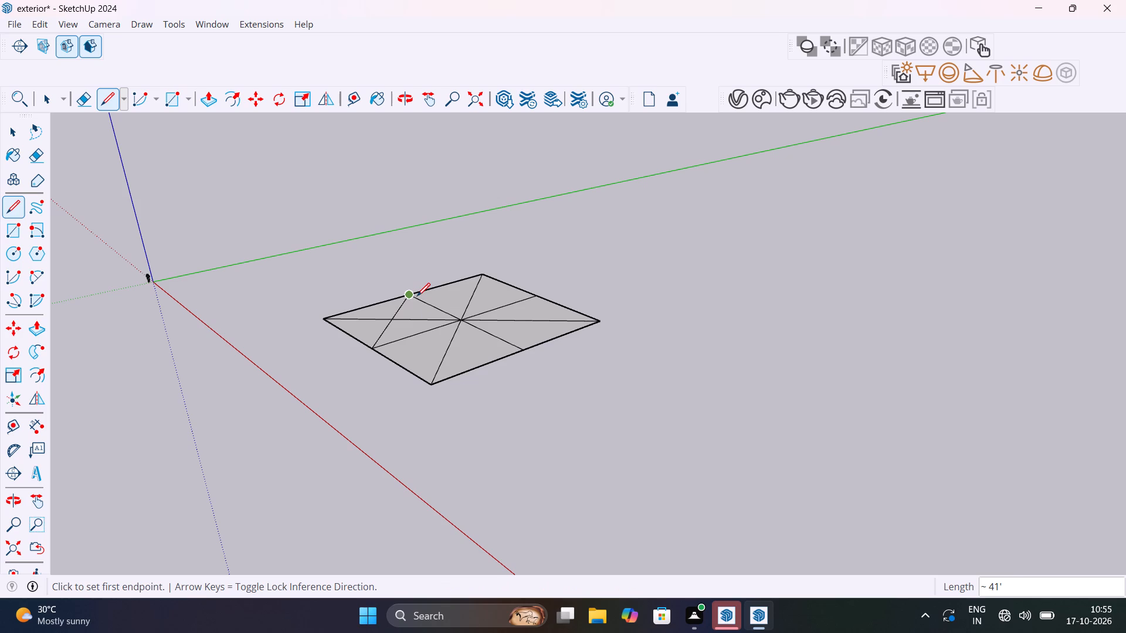
pyautogui.click(475, 294)
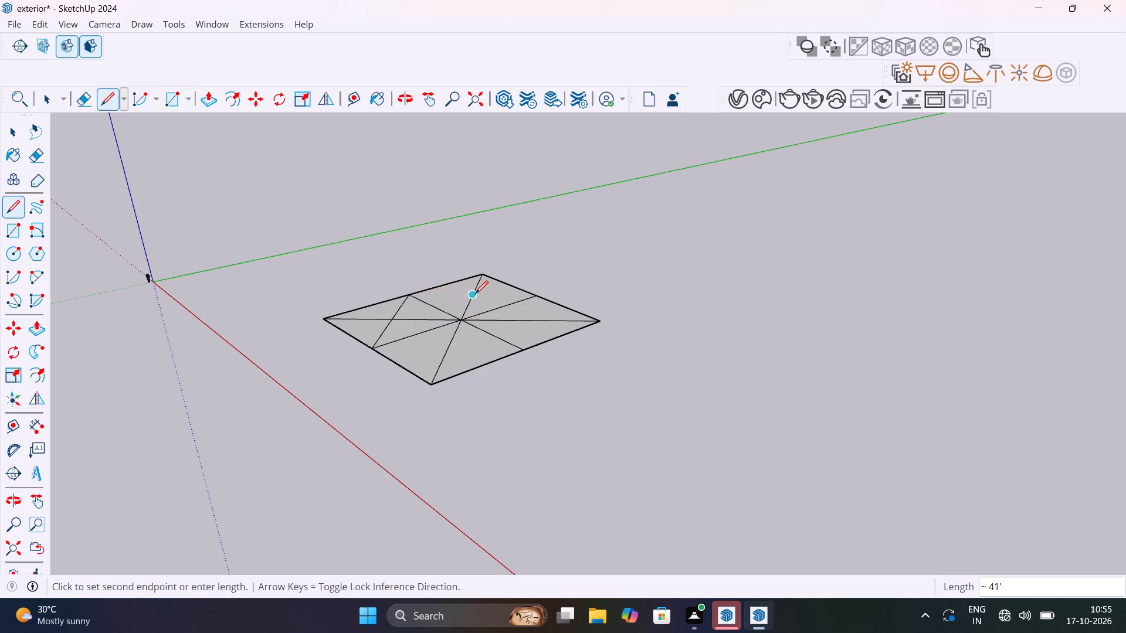
pyautogui.click(415, 290)
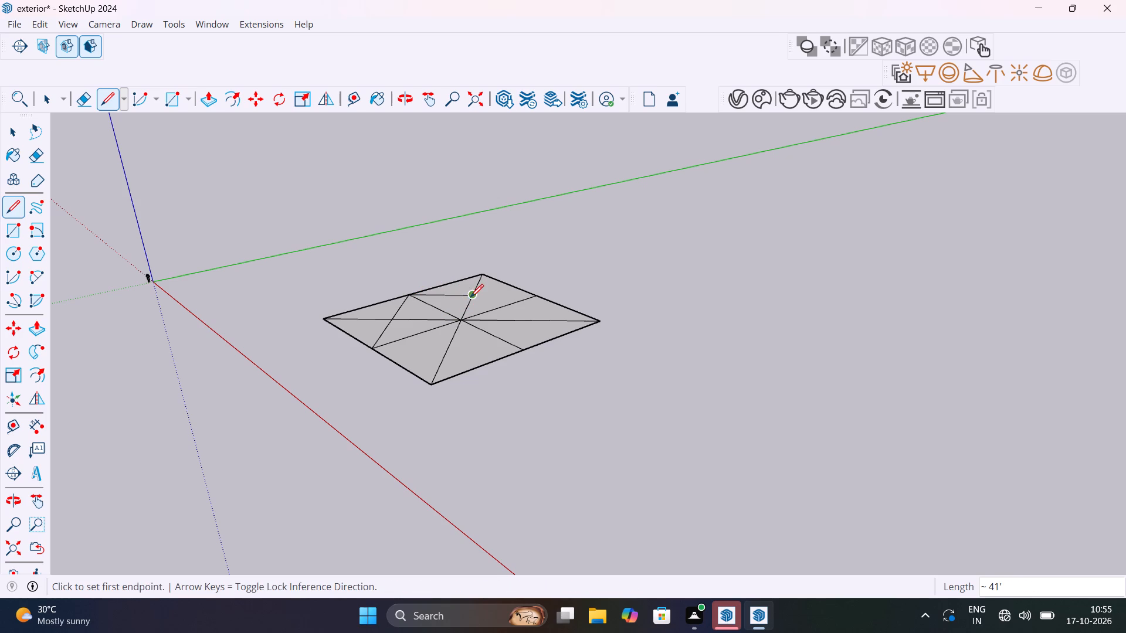
pyautogui.click(471, 296)
pyautogui.click(534, 297)
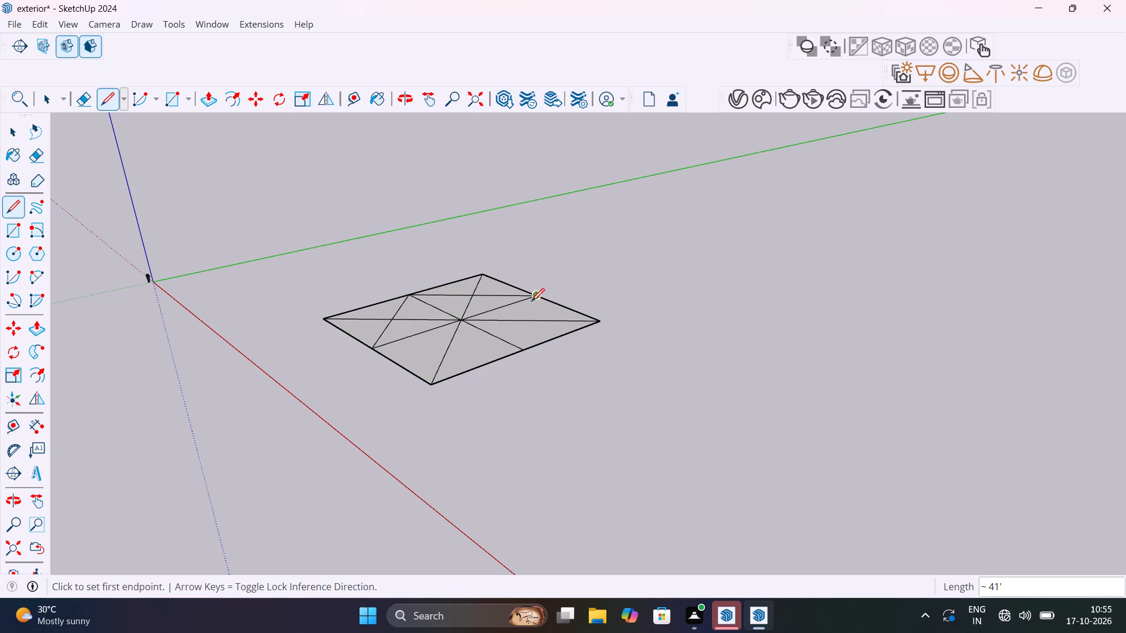
pyautogui.click(530, 321)
pyautogui.click(537, 300)
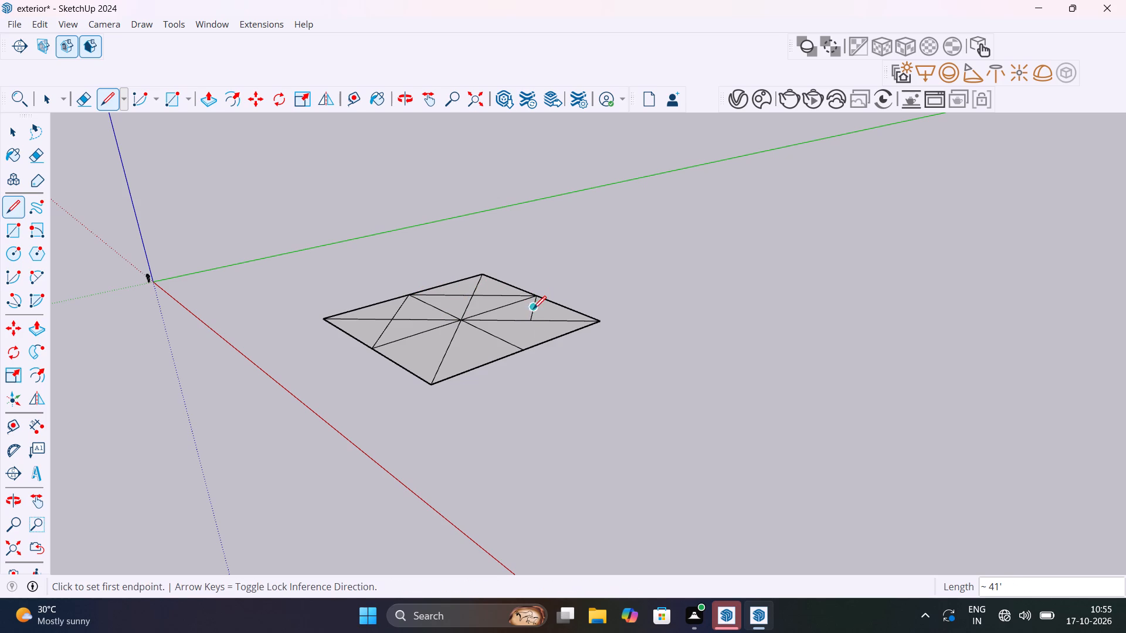
pyautogui.click(531, 322)
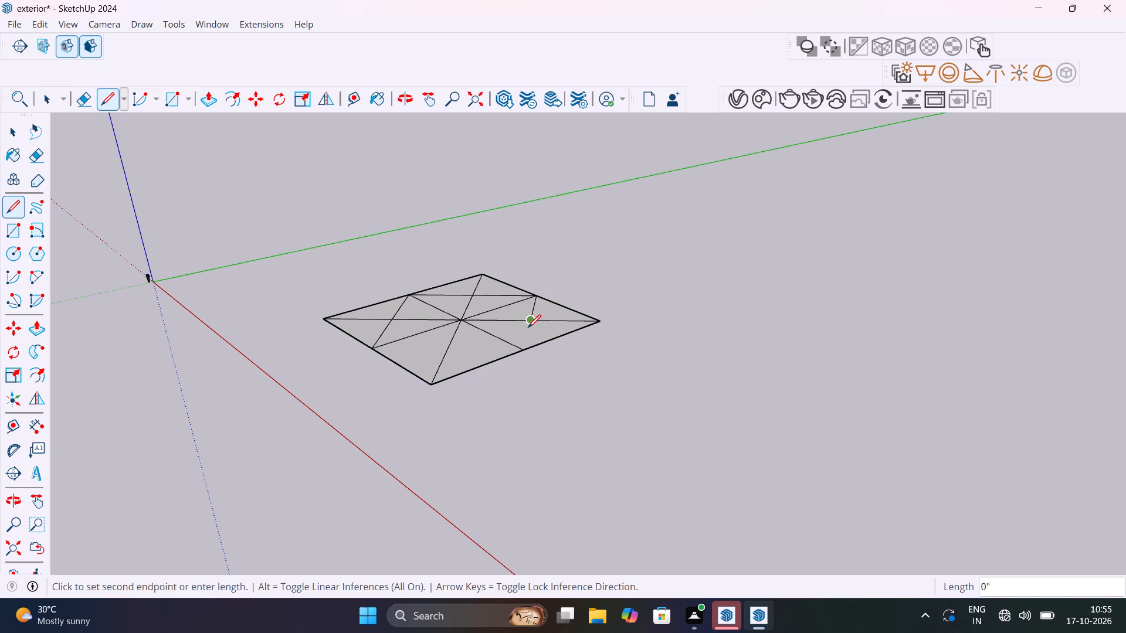
pyautogui.click(518, 348)
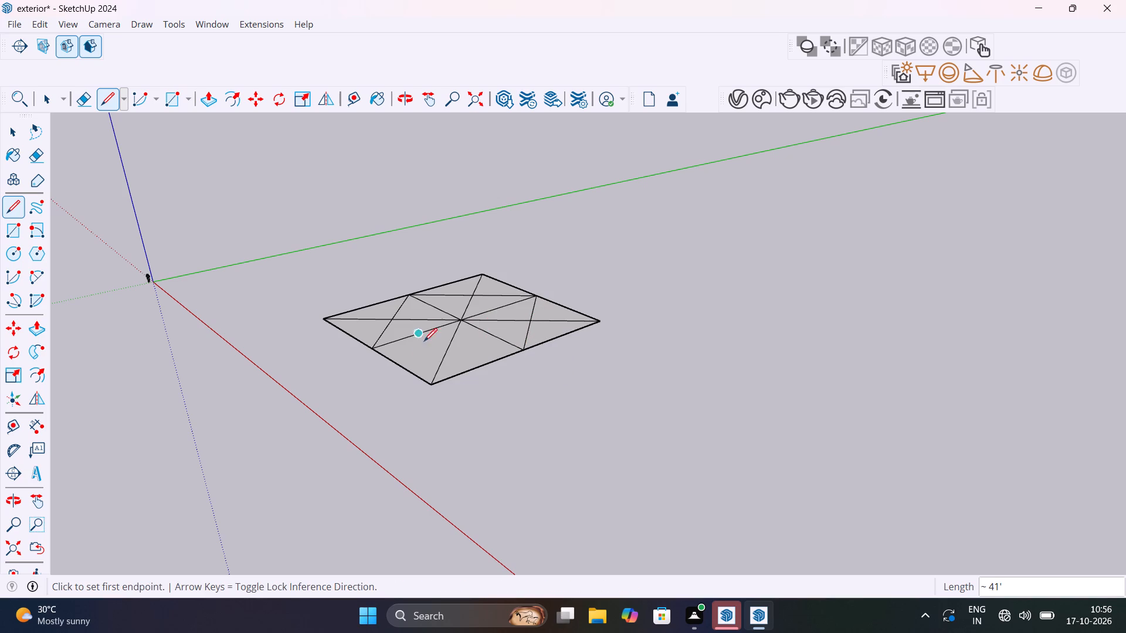
pyautogui.click(445, 348)
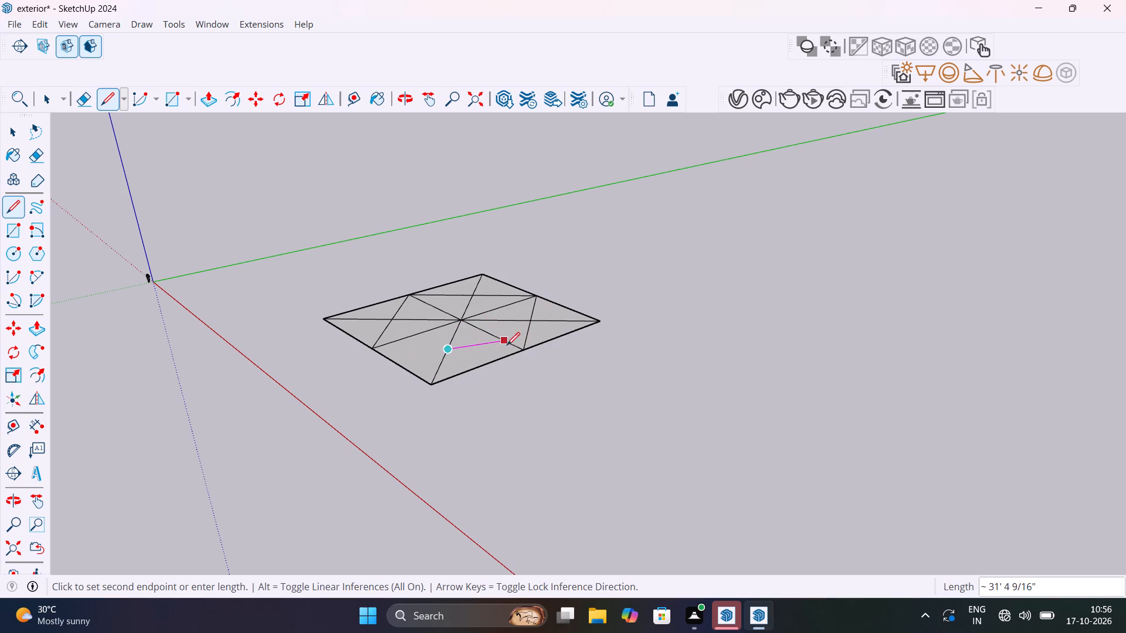
pyautogui.click(523, 350)
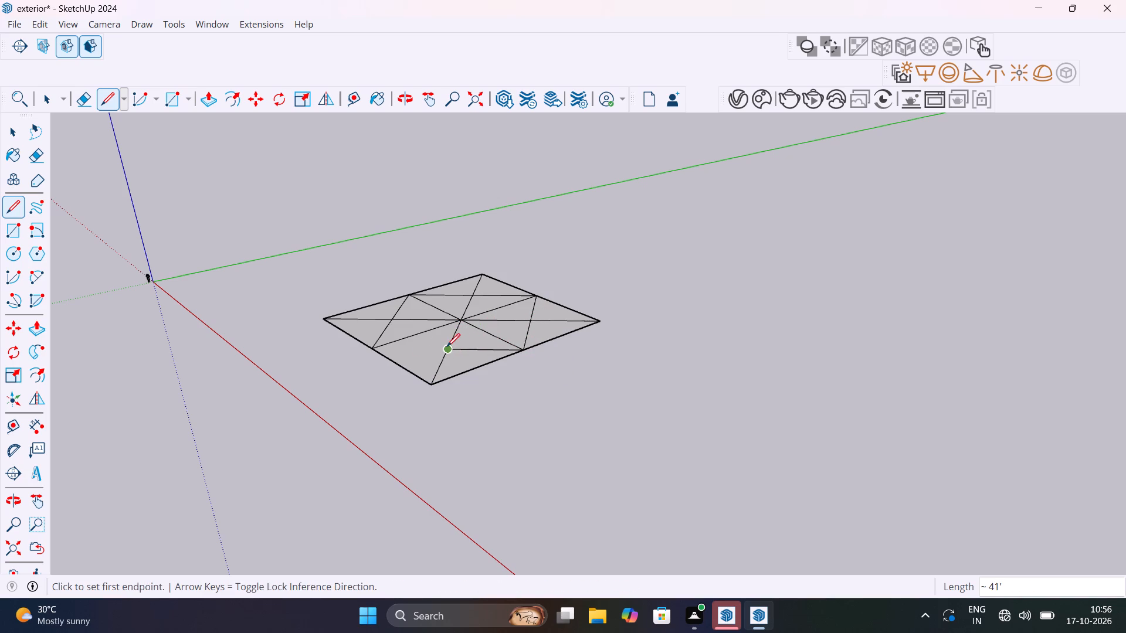
pyautogui.click(446, 346)
pyautogui.click(371, 348)
# Draw a line across the square parallel to the green axis, midway through the half farther from that axis, in four segments of about 29'.
pyautogui.click(449, 348)
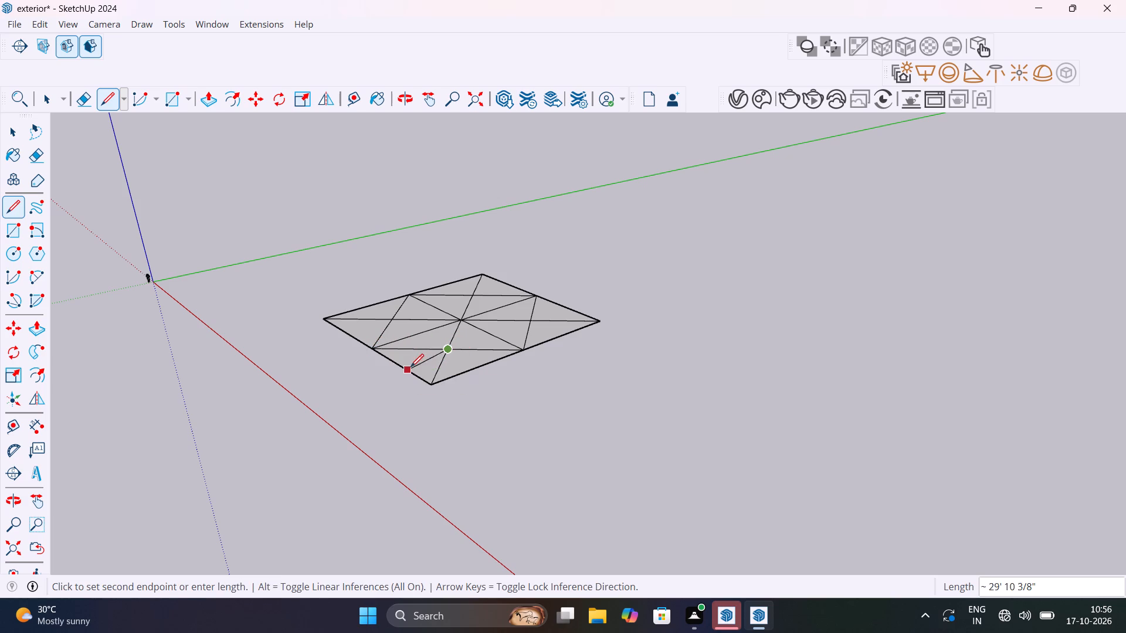
pyautogui.click(402, 366)
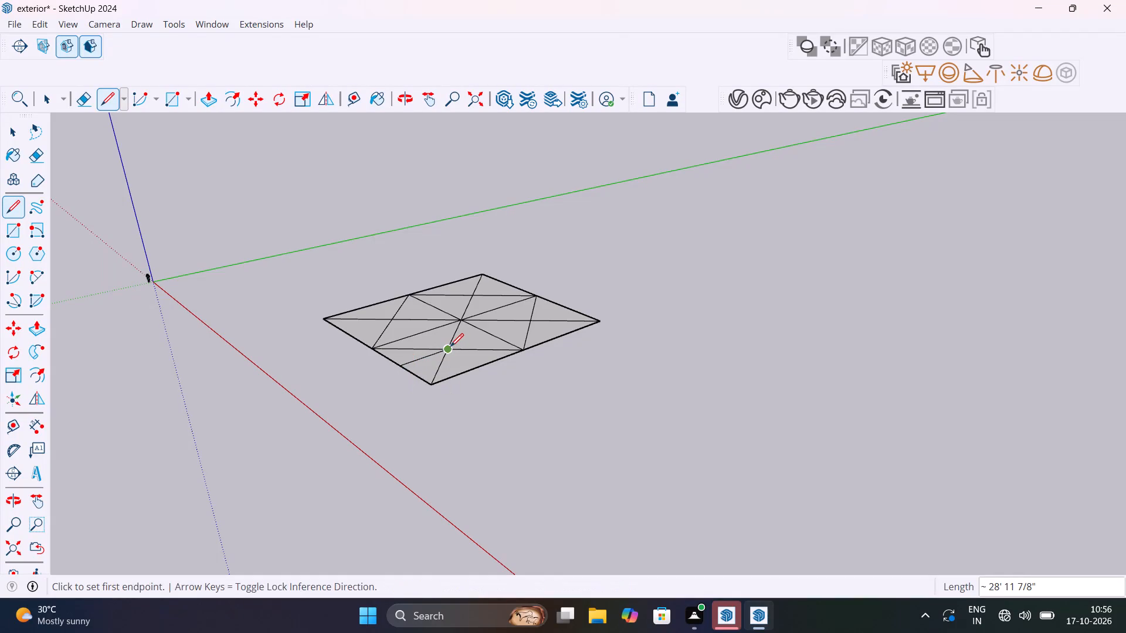
pyautogui.click(450, 346)
pyautogui.click(489, 334)
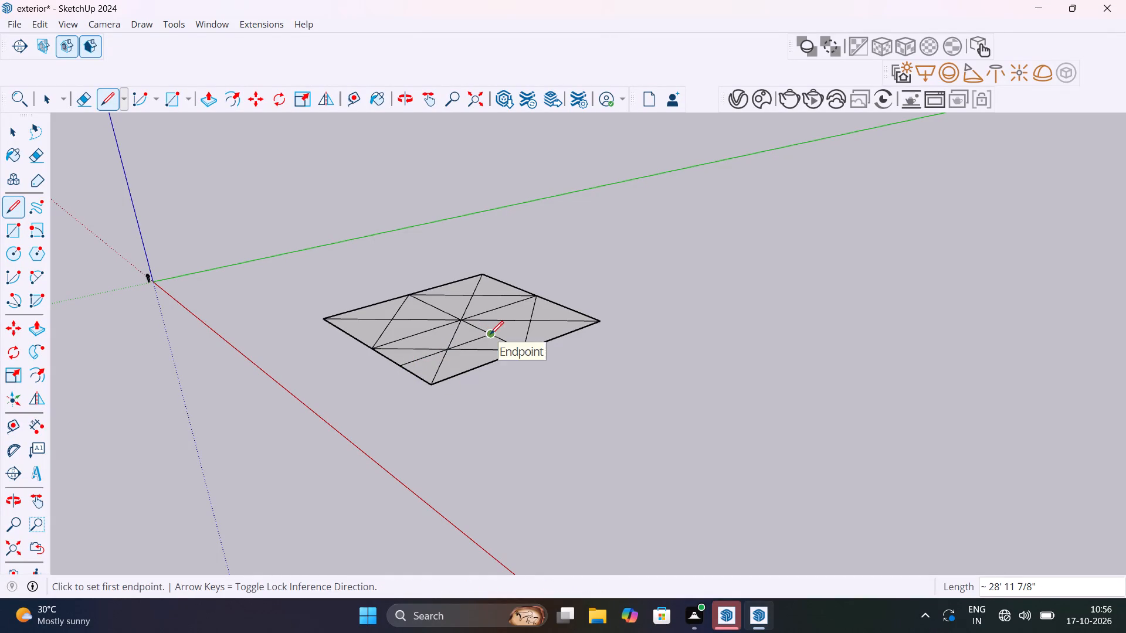
pyautogui.click(490, 333)
pyautogui.click(530, 319)
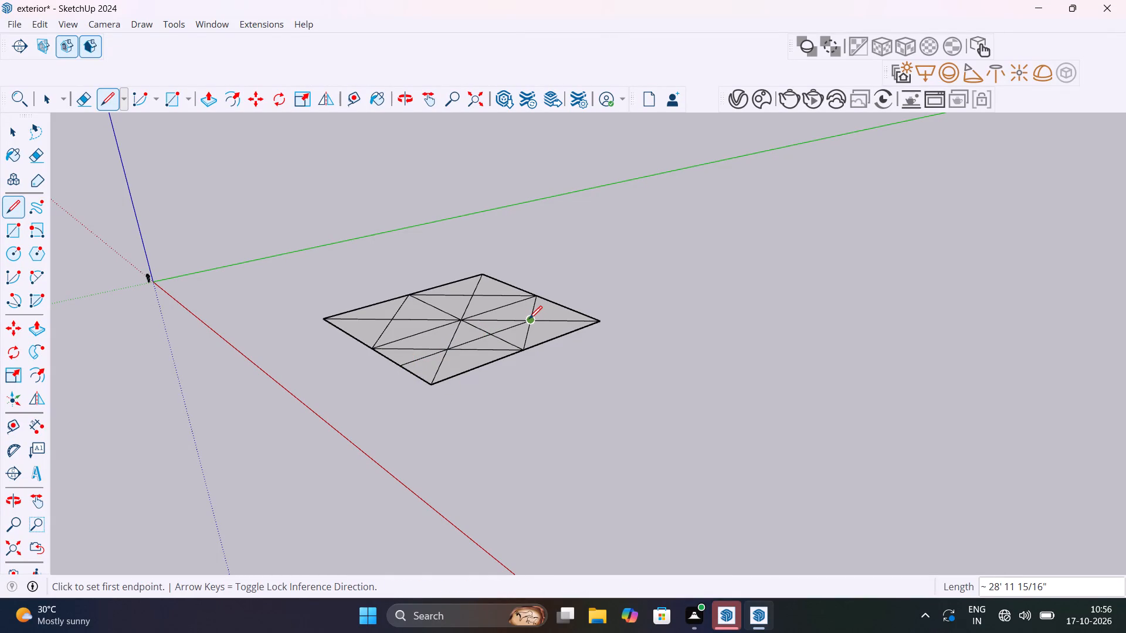
pyautogui.click(529, 318)
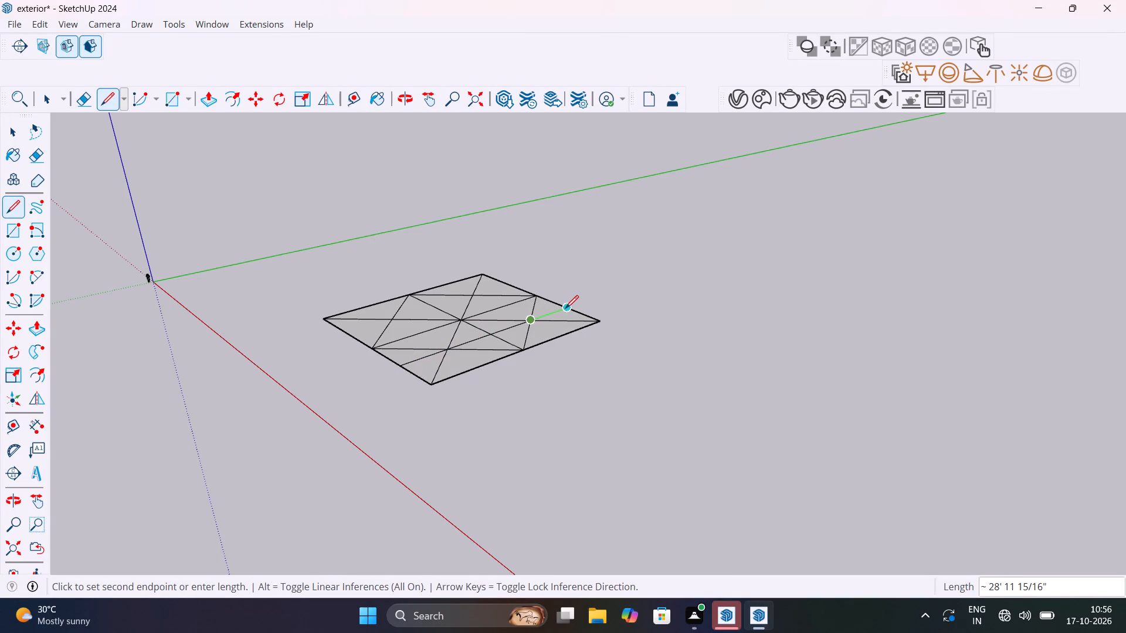
pyautogui.click(565, 308)
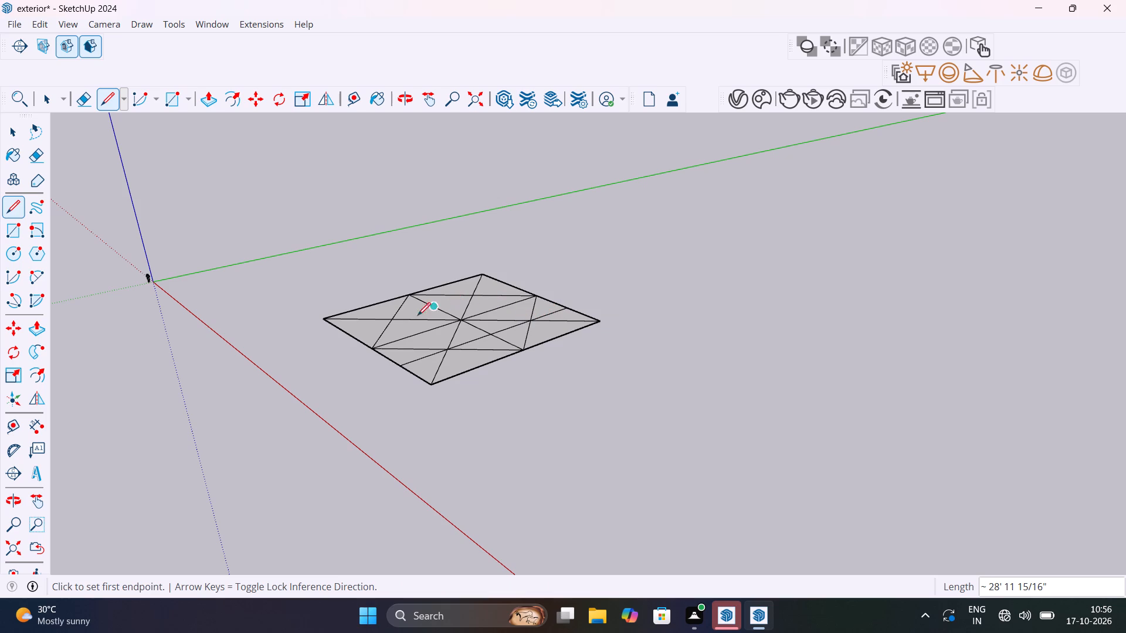
# Draw a matching line parallel to the green axis through the middle of the square's half nearer that axis, in four segments of about 29'.
pyautogui.click(349, 335)
pyautogui.click(397, 315)
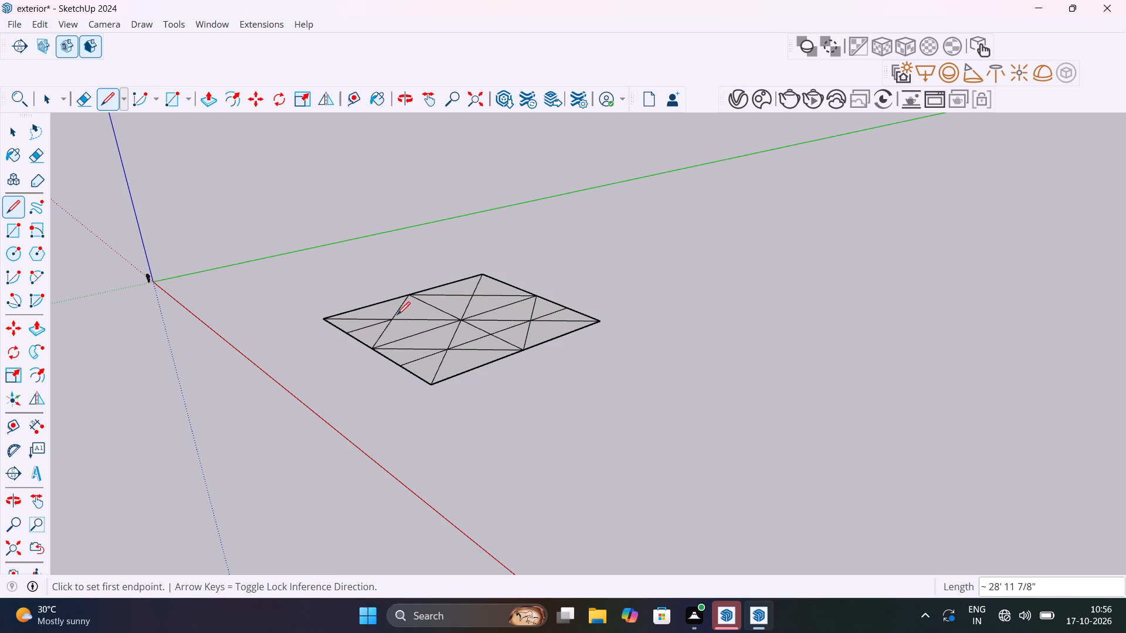
pyautogui.click(389, 319)
pyautogui.click(436, 304)
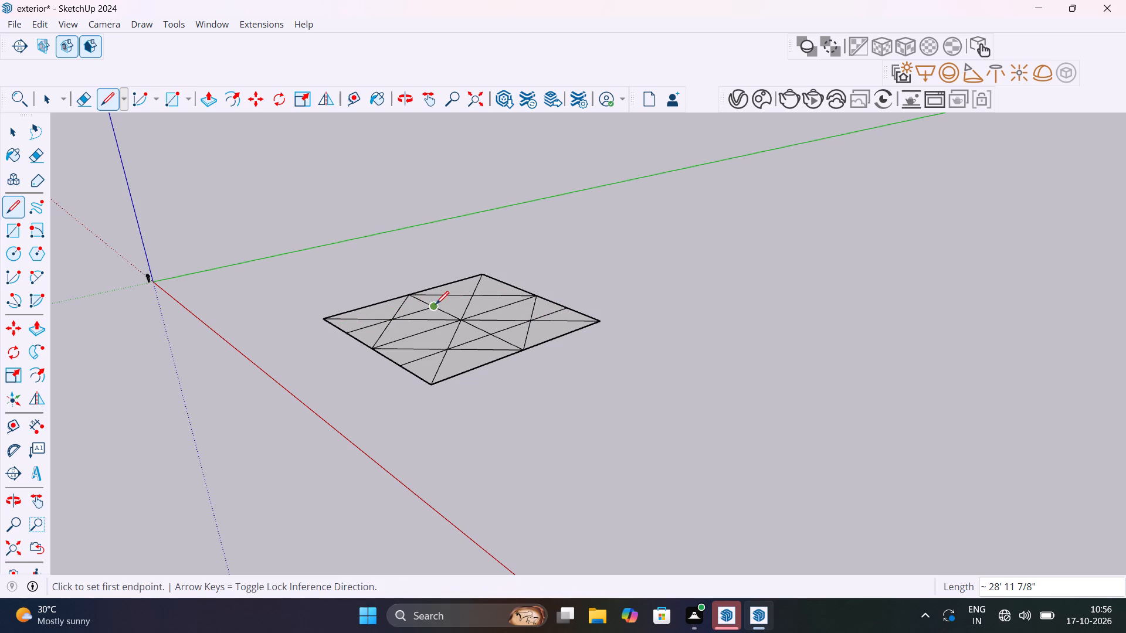
pyautogui.click(433, 307)
pyautogui.click(471, 294)
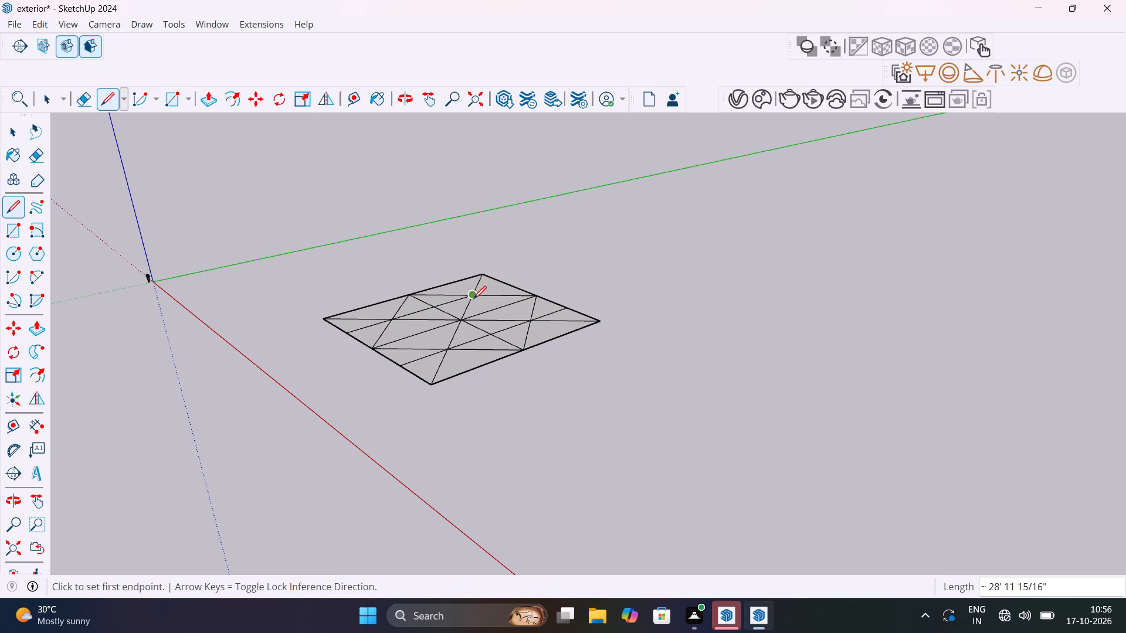
pyautogui.click(473, 297)
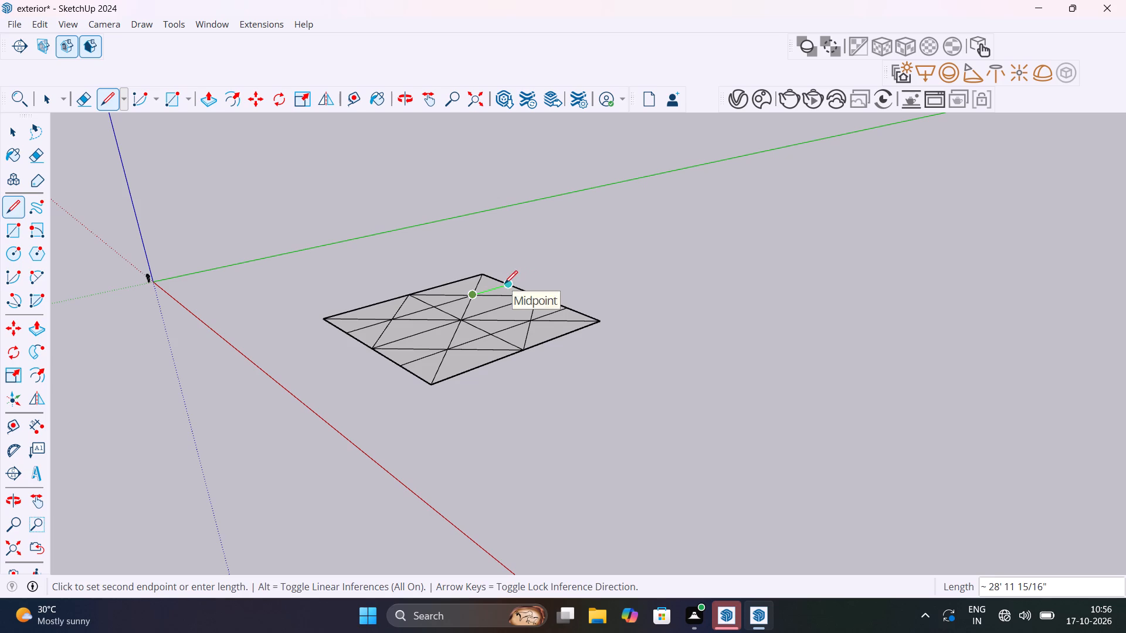
pyautogui.click(504, 284)
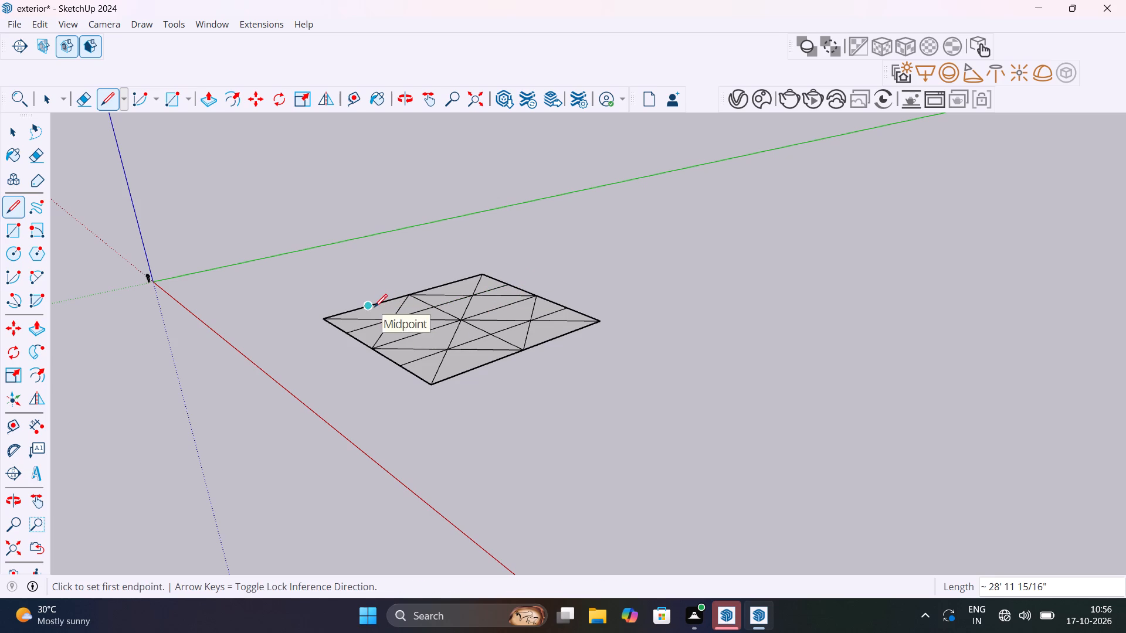
# Draw a line across the square parallel to the red axis, midway through the half nearer that axis, passing through the diamond-diagonal crossings.
pyautogui.click(374, 307)
pyautogui.click(394, 319)
pyautogui.click(394, 320)
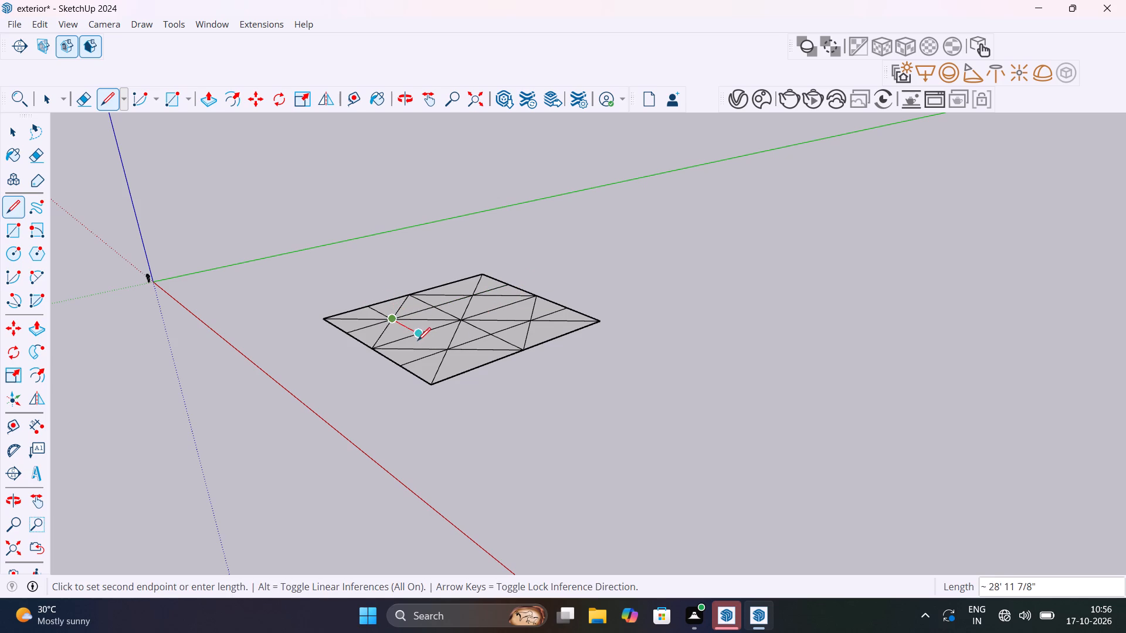
pyautogui.click(418, 341)
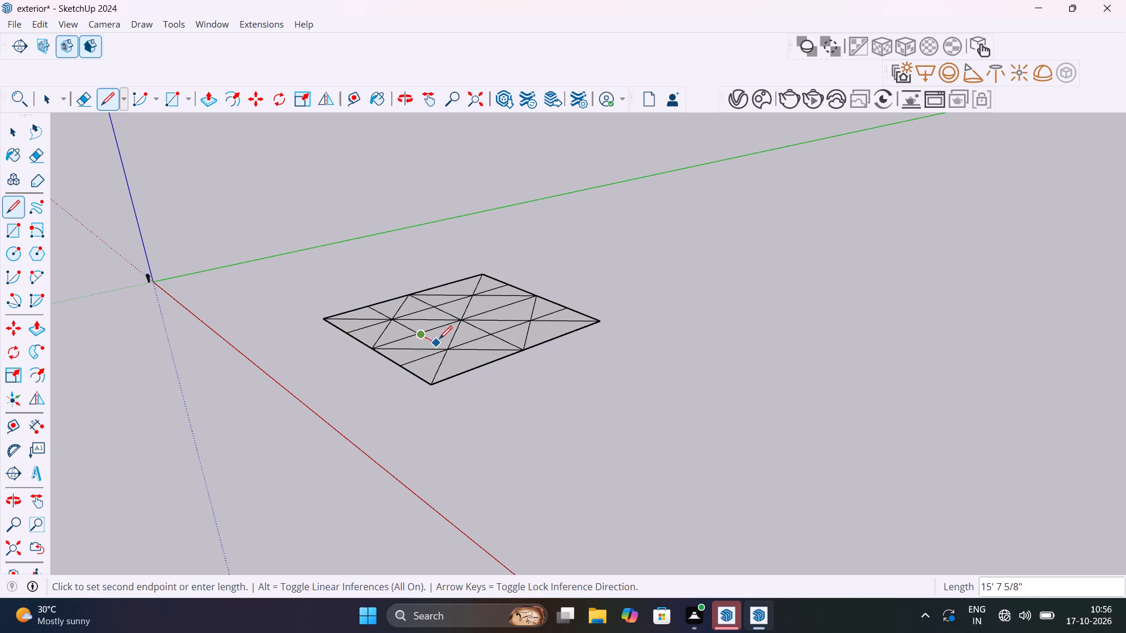
pyautogui.click(443, 350)
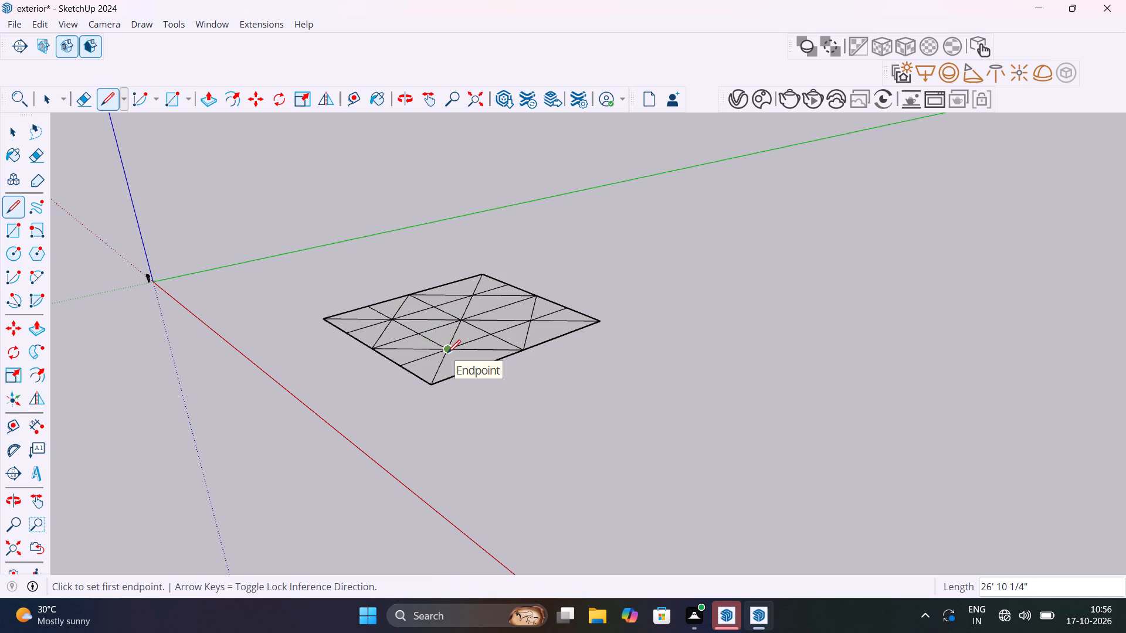
pyautogui.click(447, 352)
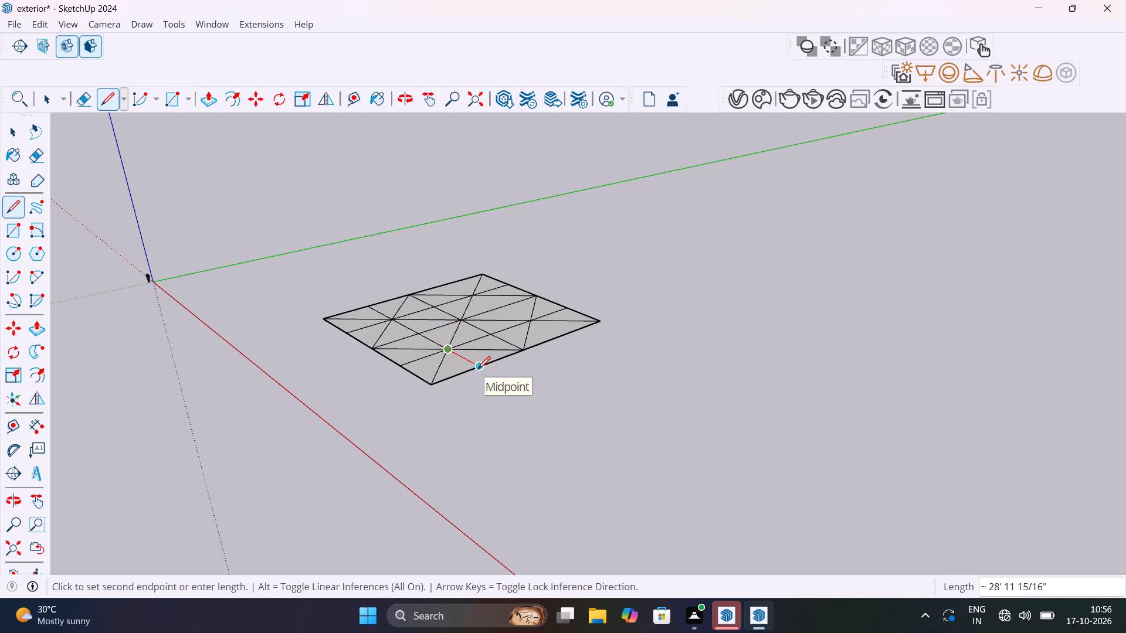
pyautogui.click(477, 369)
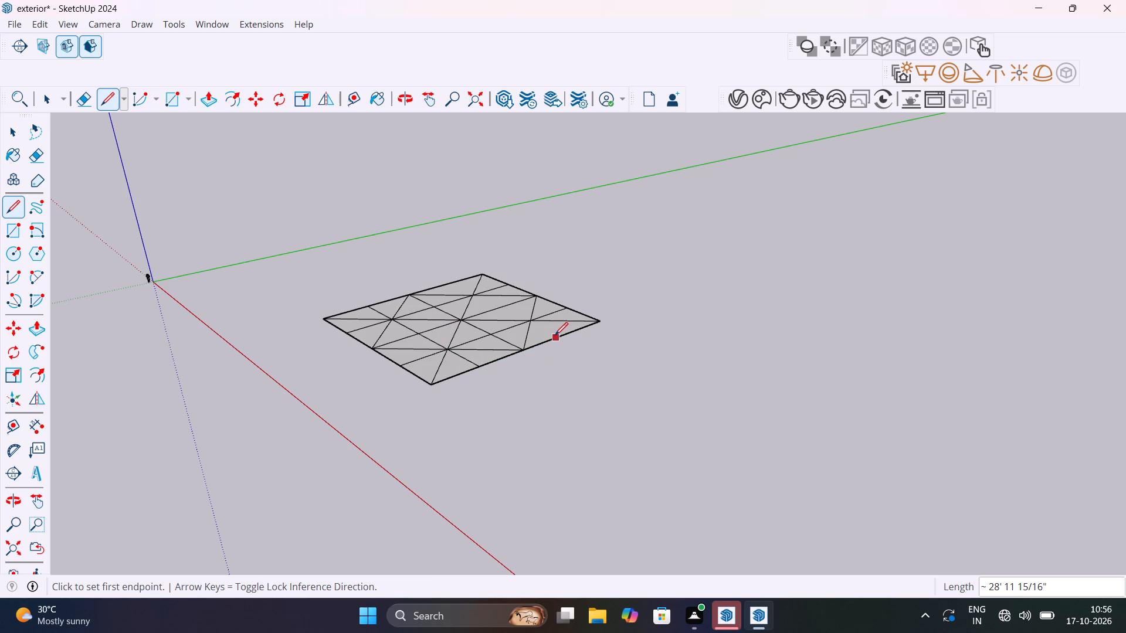
# Draw a line across the square parallel to the red axis, midway through the half farther from that axis, in four segments of about 29'.
pyautogui.click(557, 335)
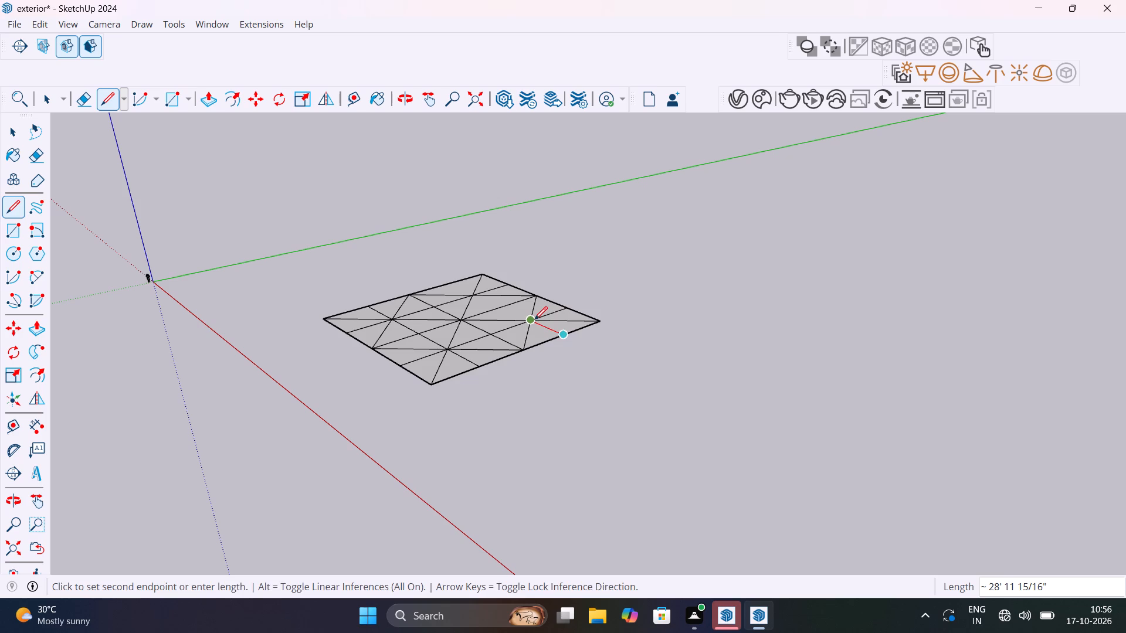
pyautogui.click(534, 319)
pyautogui.click(531, 319)
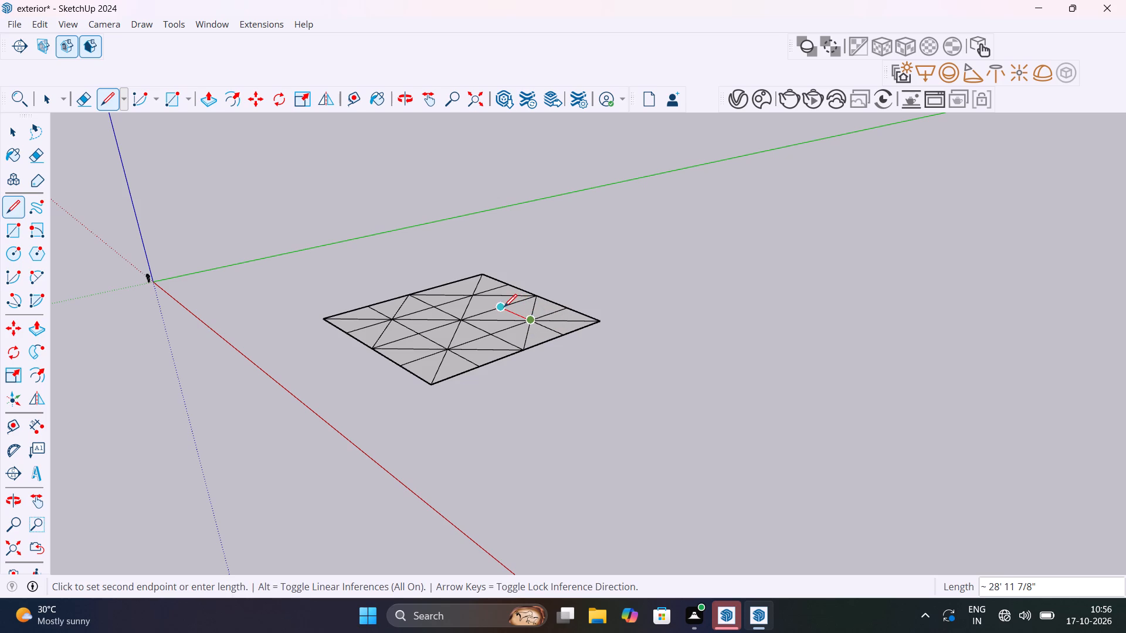
pyautogui.click(504, 307)
pyautogui.click(501, 307)
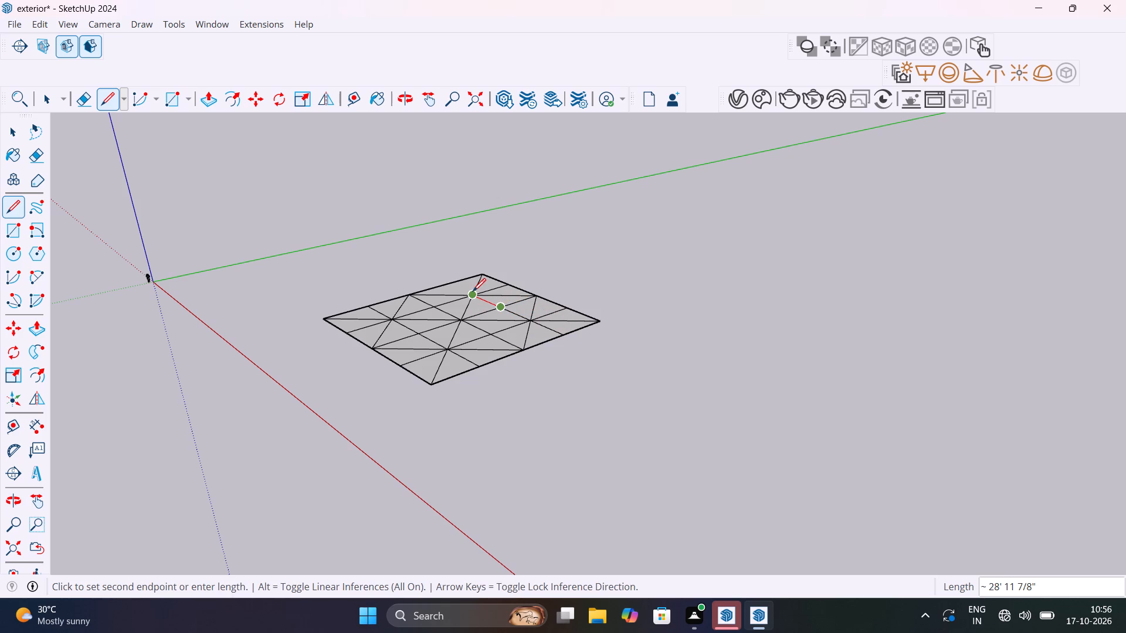
pyautogui.click(474, 291)
pyautogui.click(469, 297)
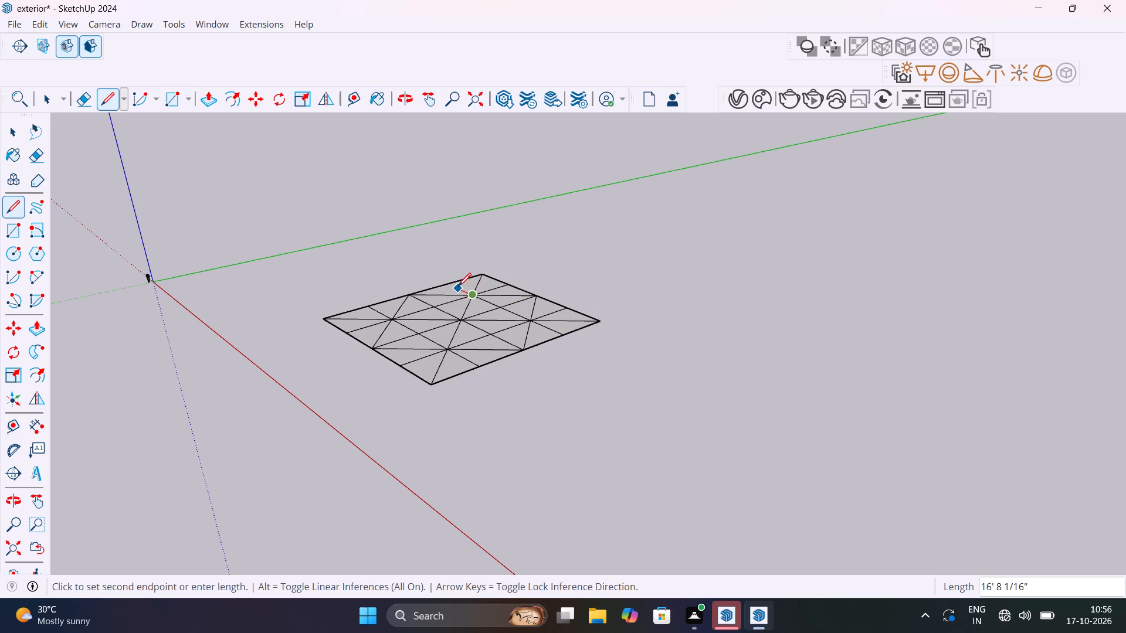
pyautogui.click(454, 283)
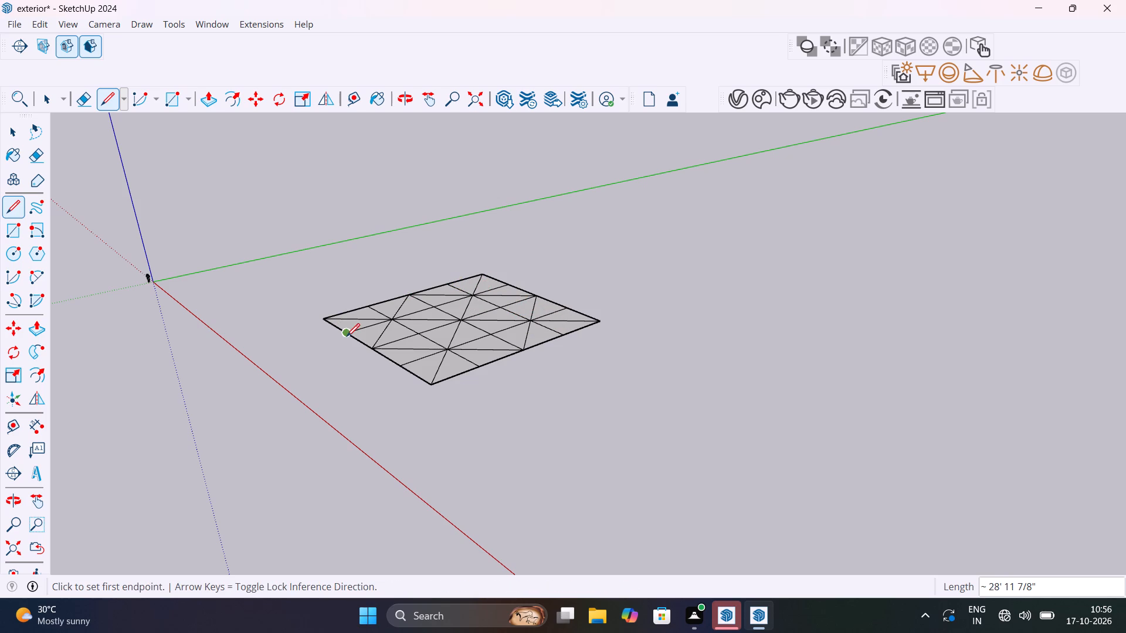
# Draw two sides of a small diamond in the quarter nearest the origin, from the outer red-parallel side's midpoint, in segments of about 20' 6".
pyautogui.click(356, 319)
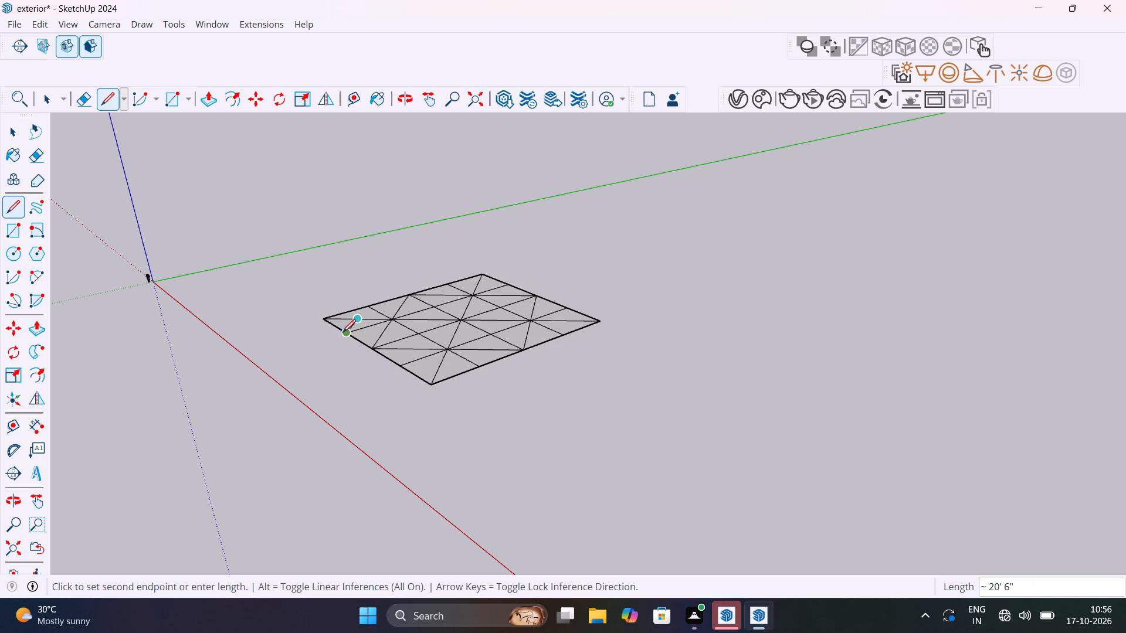
pyautogui.click(342, 332)
pyautogui.click(354, 321)
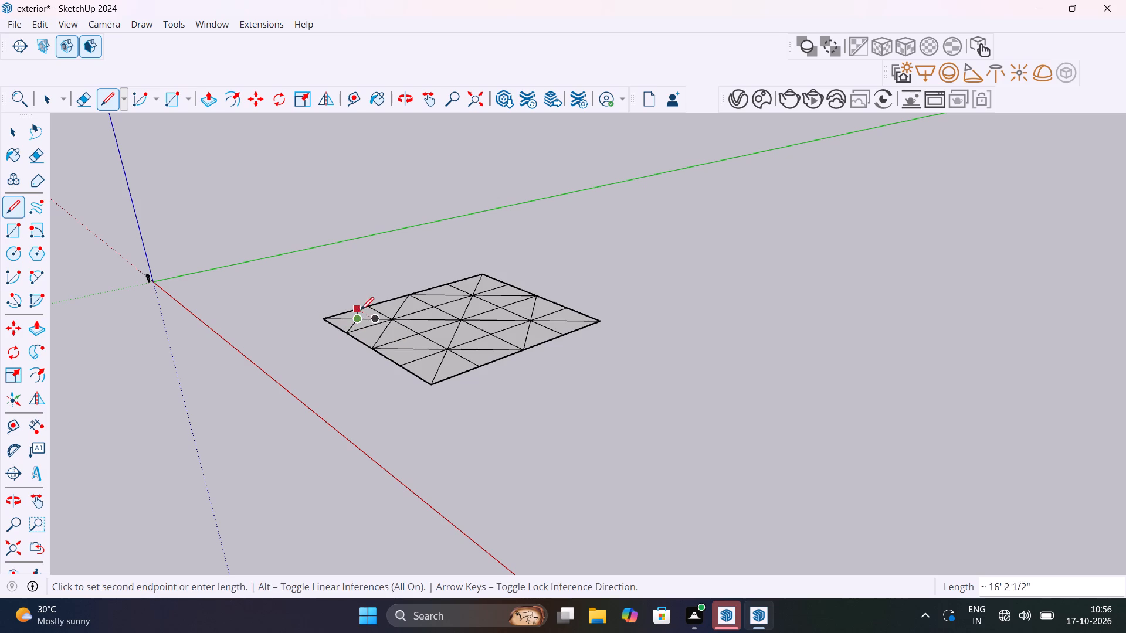
pyautogui.click(362, 309)
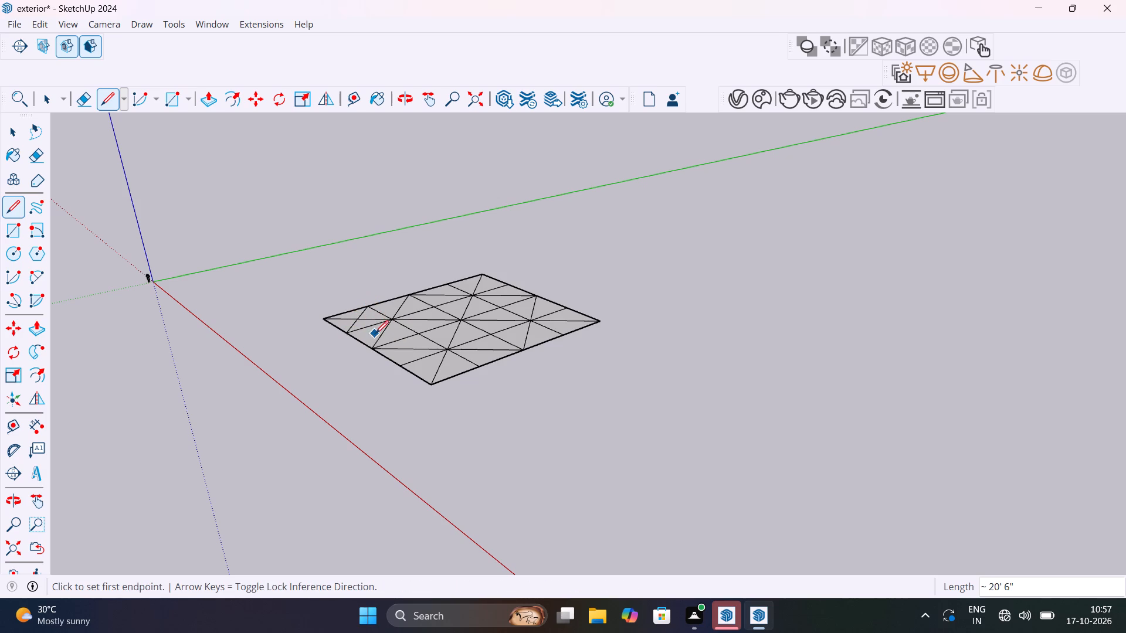
pyautogui.click(382, 332)
pyautogui.click(352, 333)
pyautogui.click(381, 332)
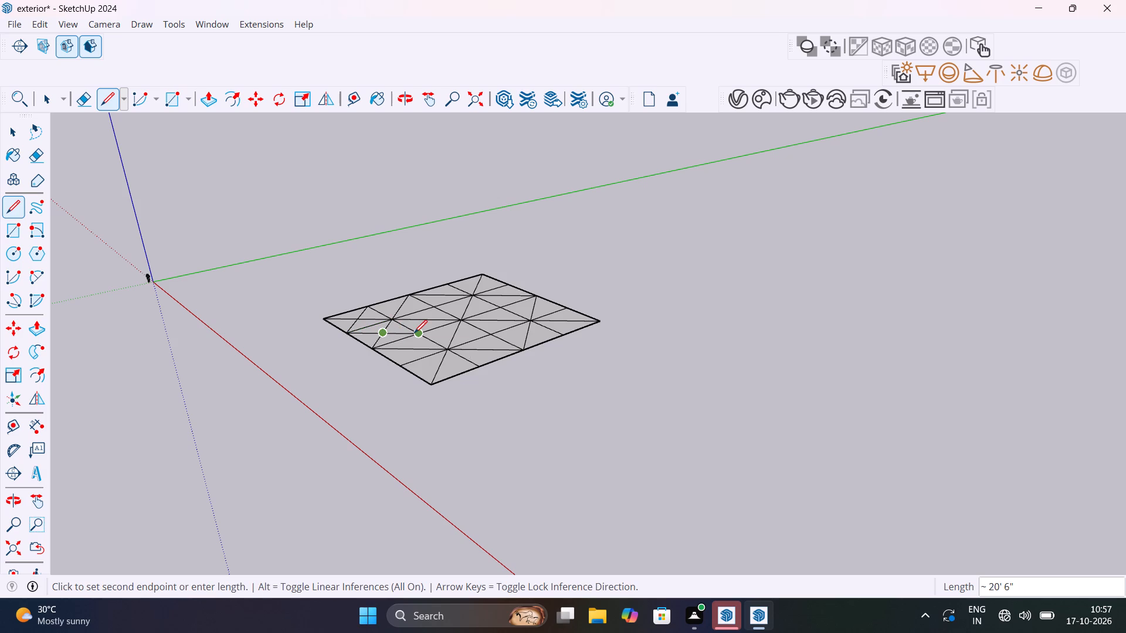
pyautogui.click(414, 333)
# Draw a small diamond joining the side midpoints of the quarter nearer the red axis and farther from the green axis, in segments of about 20' 6".
pyautogui.click(408, 346)
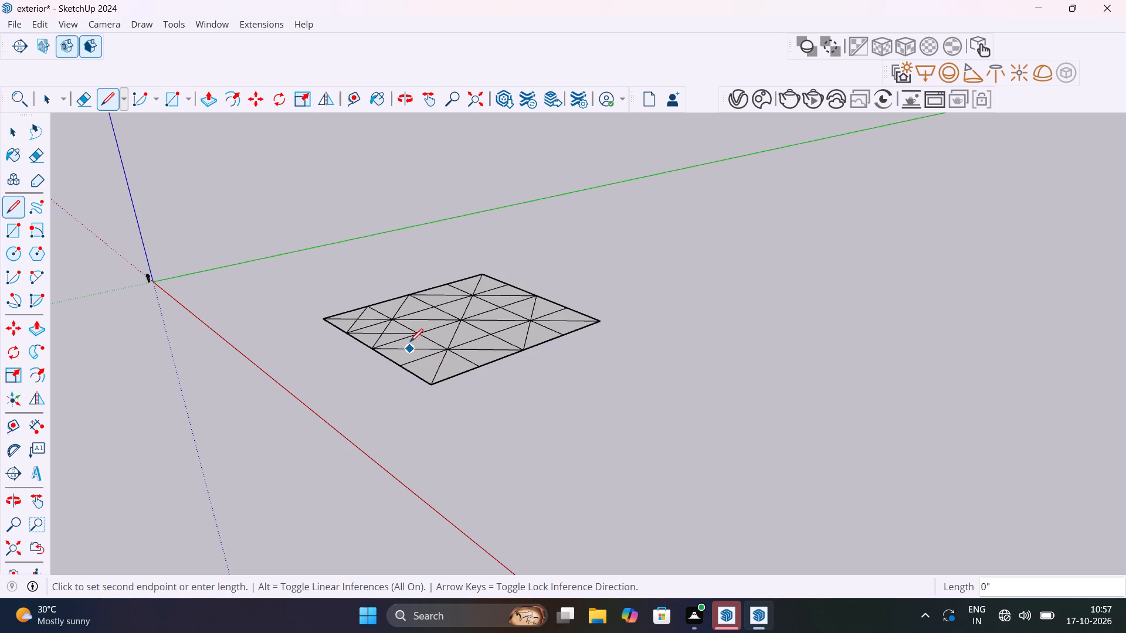
pyautogui.click(415, 335)
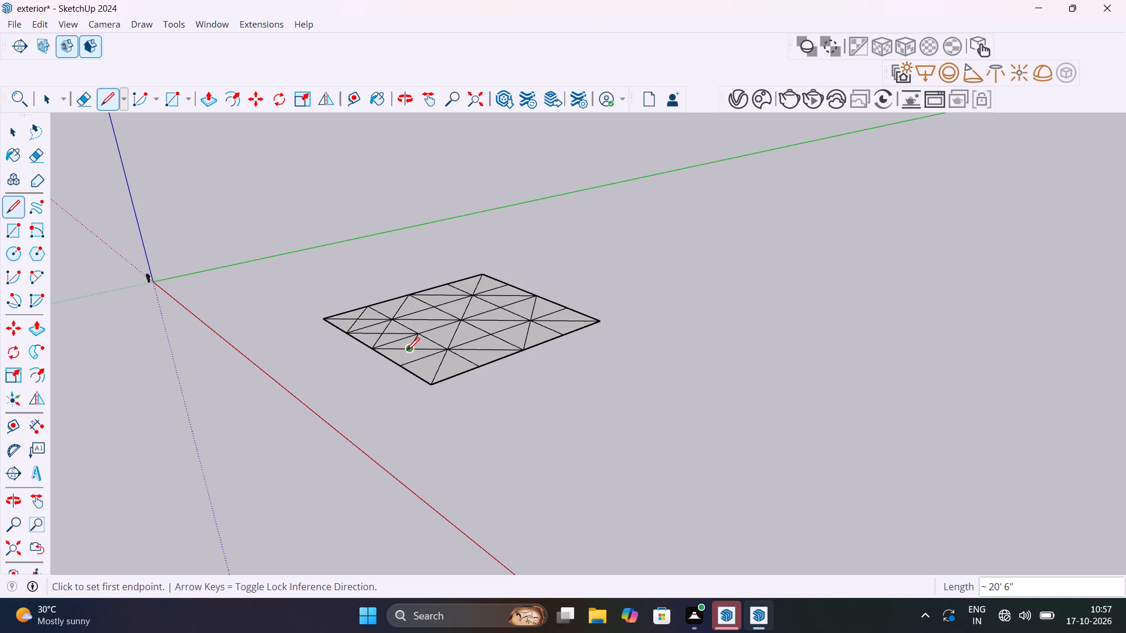
pyautogui.click(406, 350)
pyautogui.click(403, 365)
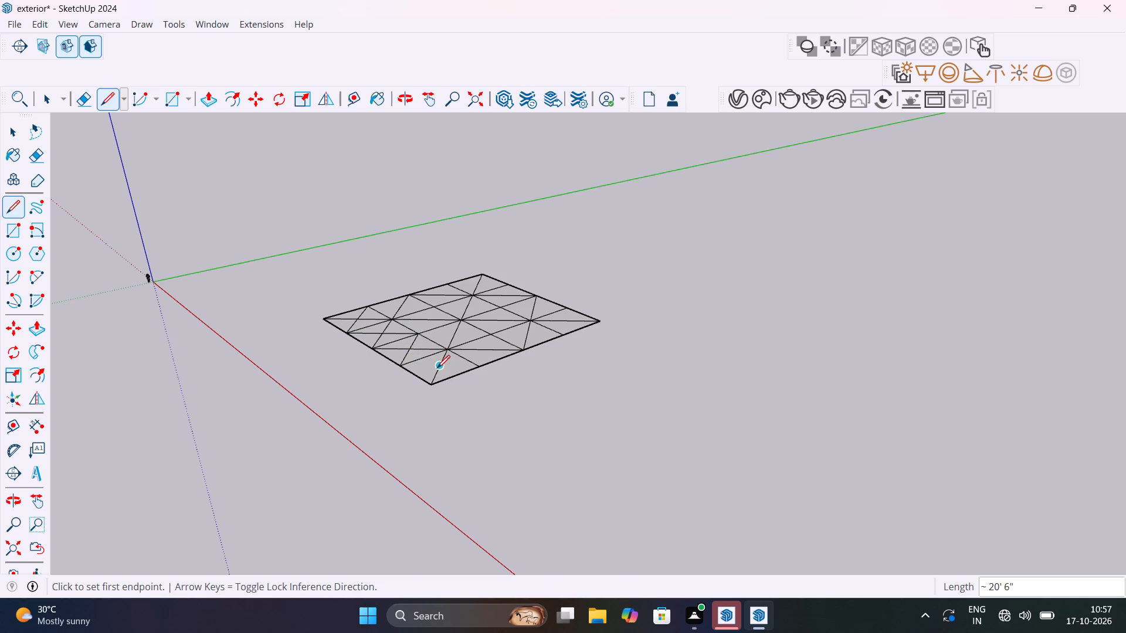
pyautogui.click(437, 367)
pyautogui.click(401, 365)
pyautogui.click(439, 367)
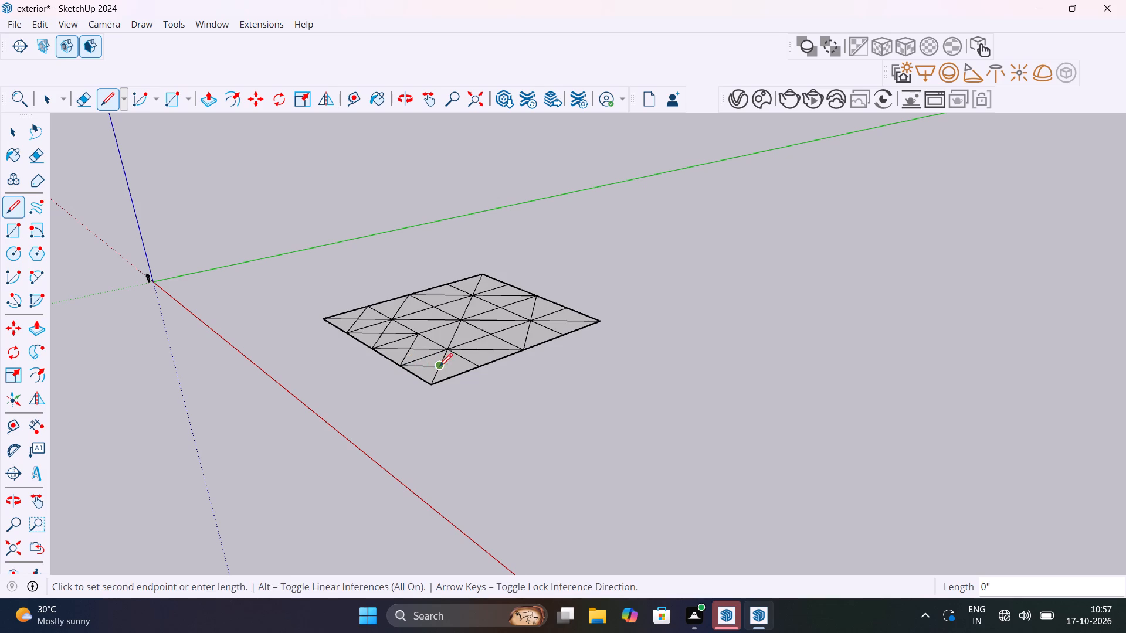
pyautogui.click(480, 368)
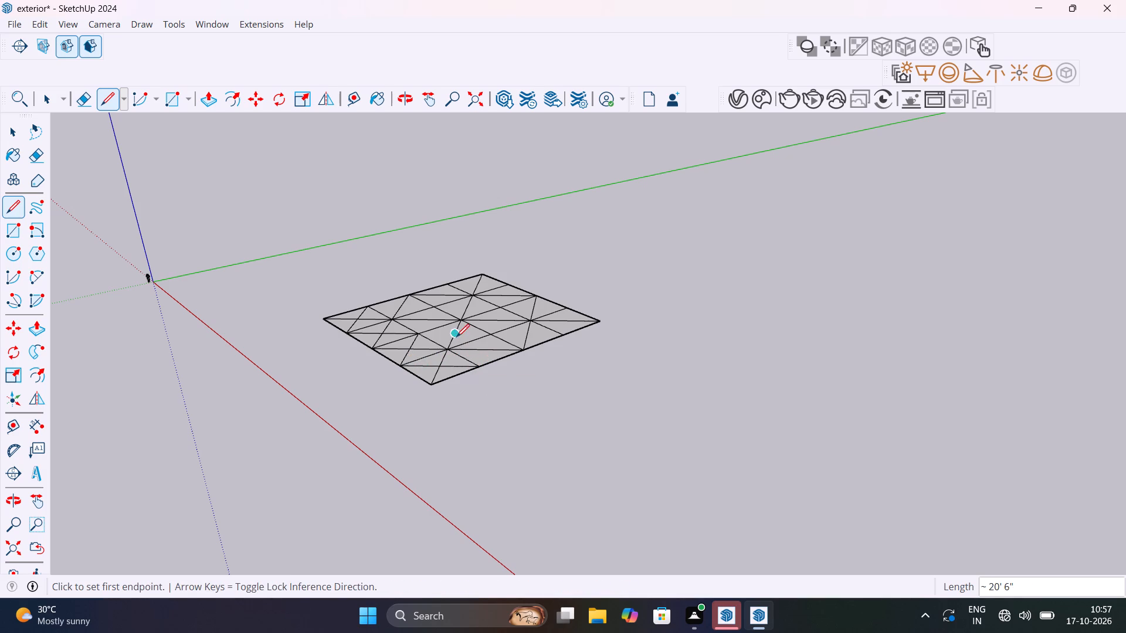
pyautogui.click(456, 336)
pyautogui.click(413, 335)
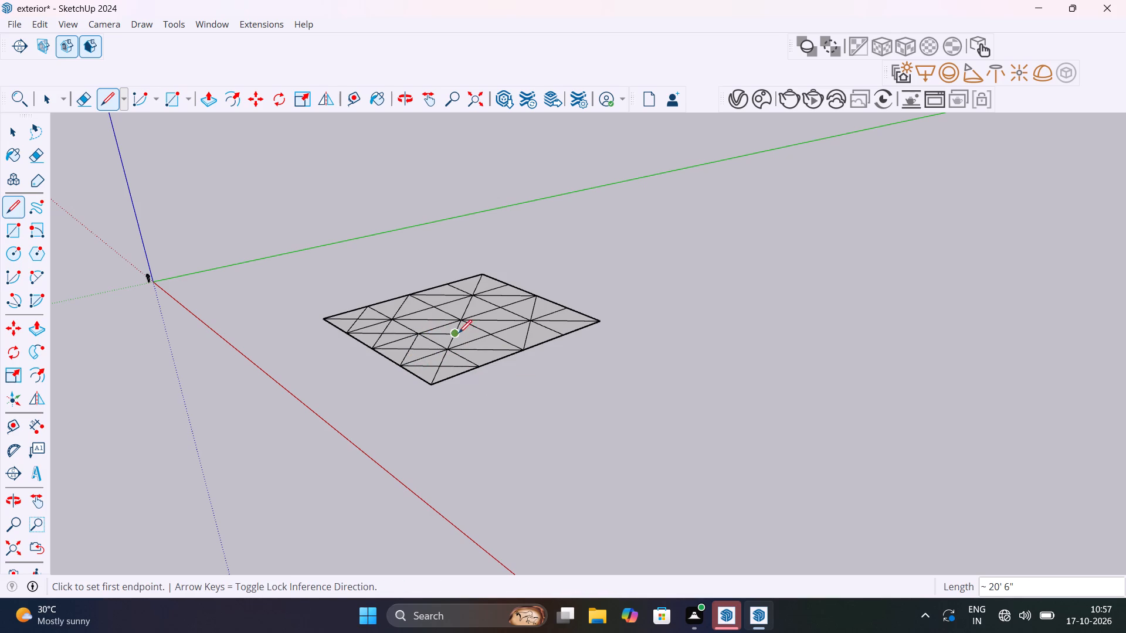
pyautogui.click(457, 332)
pyautogui.click(487, 334)
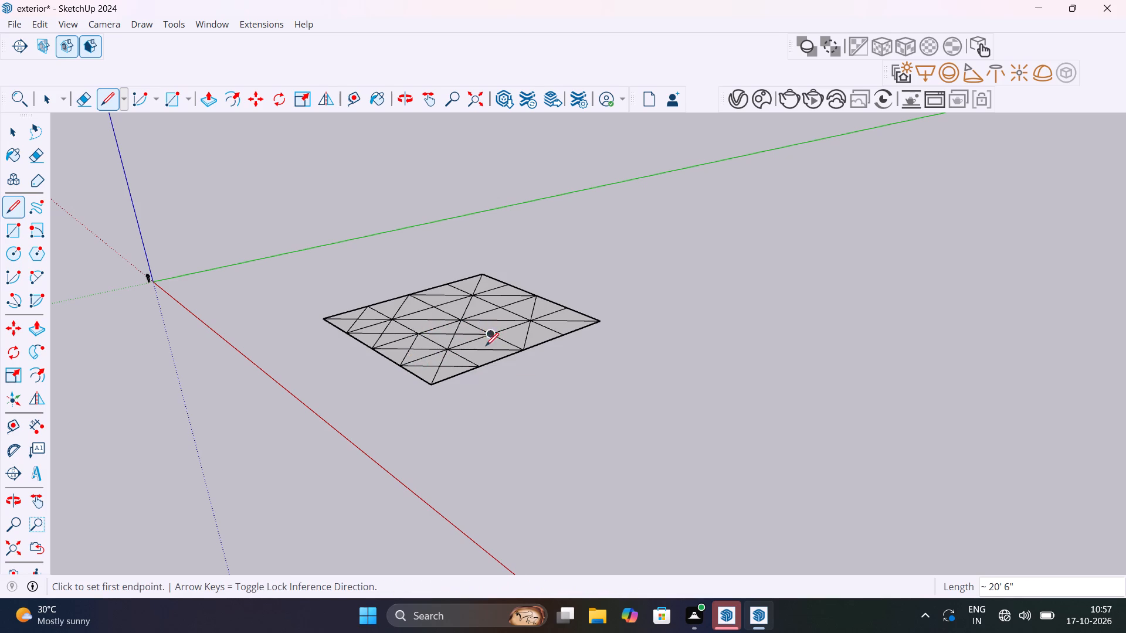
pyautogui.click(486, 350)
pyautogui.click(488, 338)
pyautogui.click(487, 354)
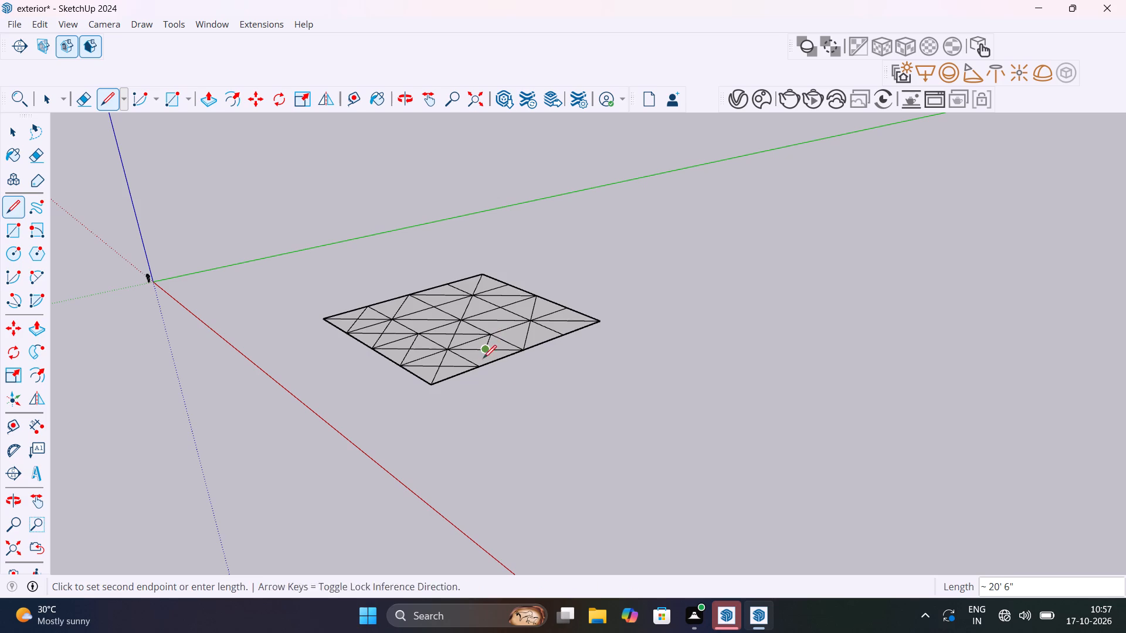
pyautogui.click(480, 365)
# Draw a small diamond joining the side midpoints of the quarter farthest from the origin, in segments of about 20' 6".
pyautogui.click(499, 321)
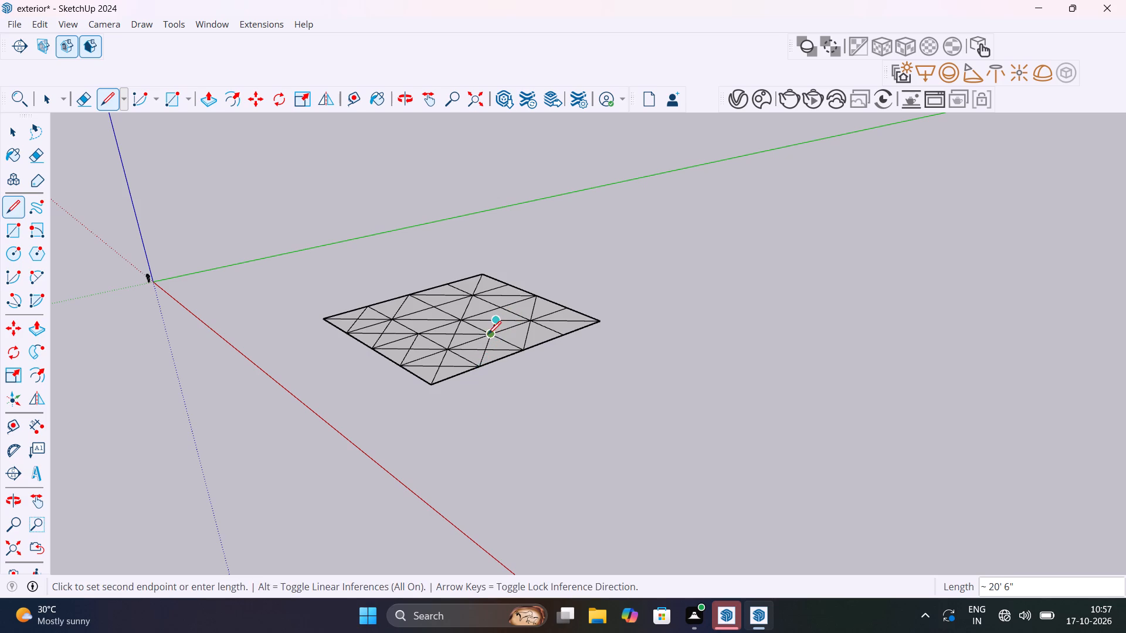
pyautogui.click(488, 334)
pyautogui.click(496, 321)
pyautogui.click(500, 309)
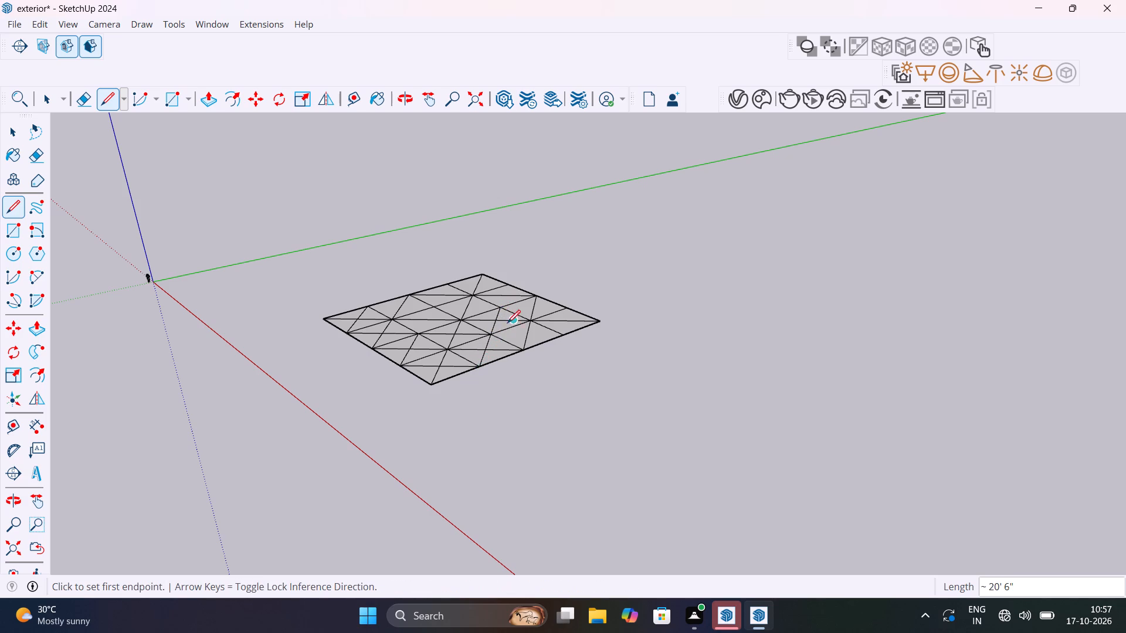
pyautogui.click(525, 333)
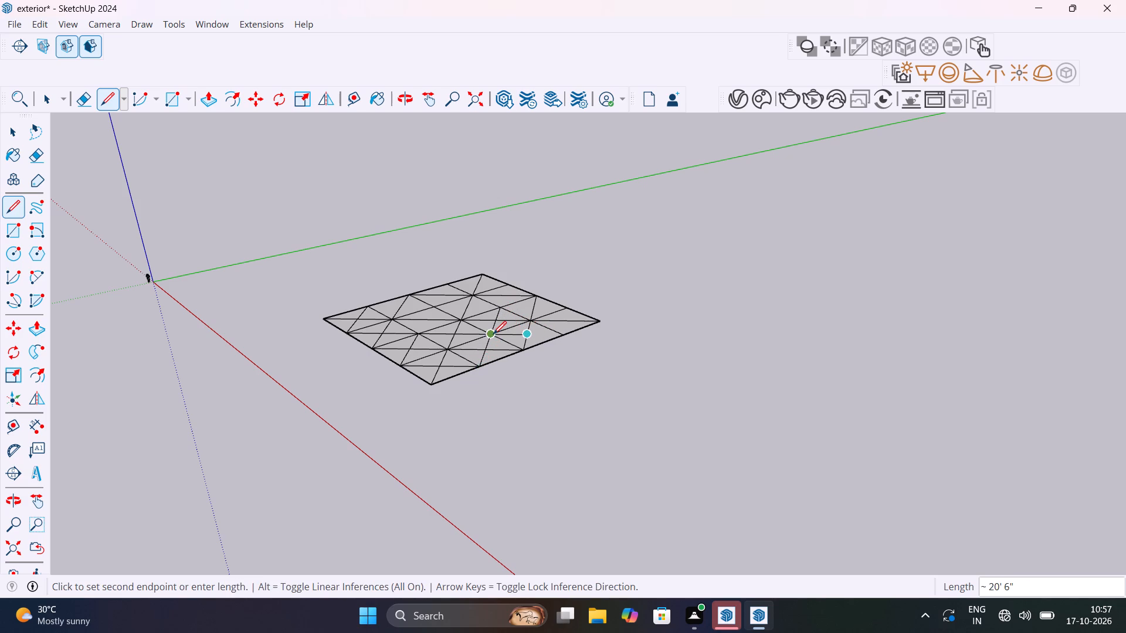
pyautogui.click(493, 334)
pyautogui.click(524, 334)
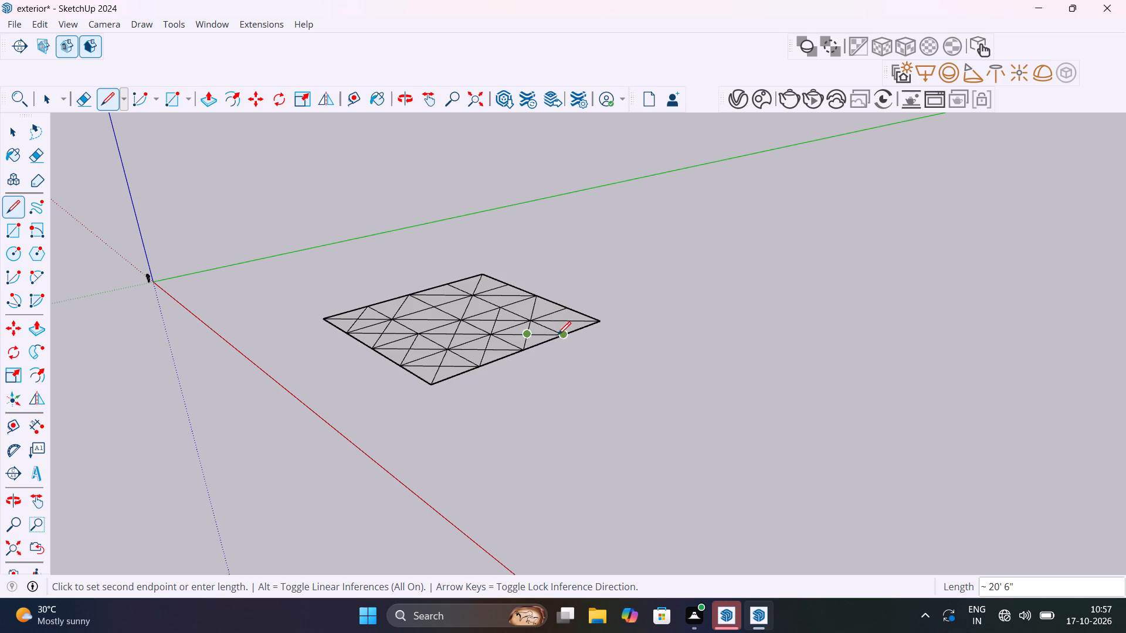
pyautogui.click(559, 335)
pyautogui.click(559, 323)
pyautogui.click(556, 339)
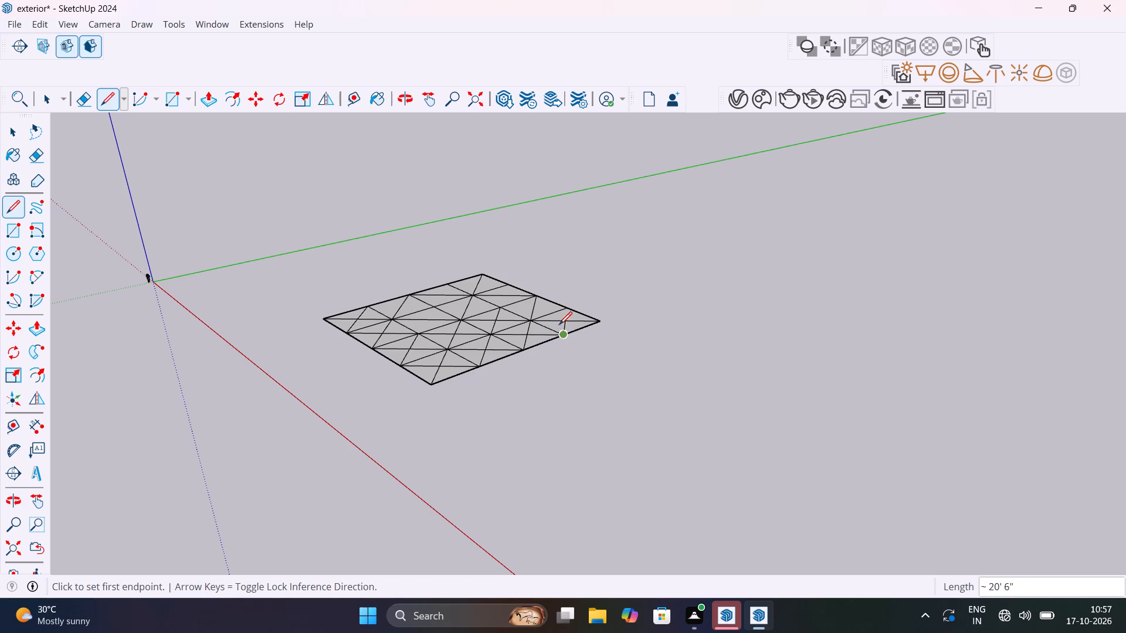
pyautogui.click(561, 323)
pyautogui.click(559, 311)
pyautogui.click(531, 310)
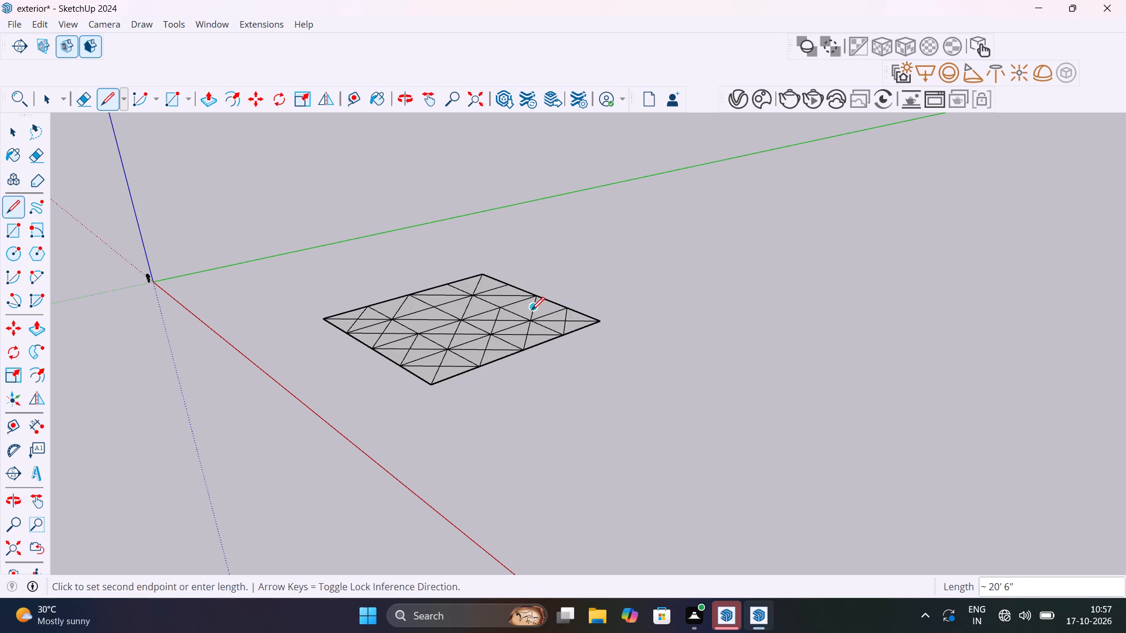
pyautogui.click(565, 309)
pyautogui.click(531, 310)
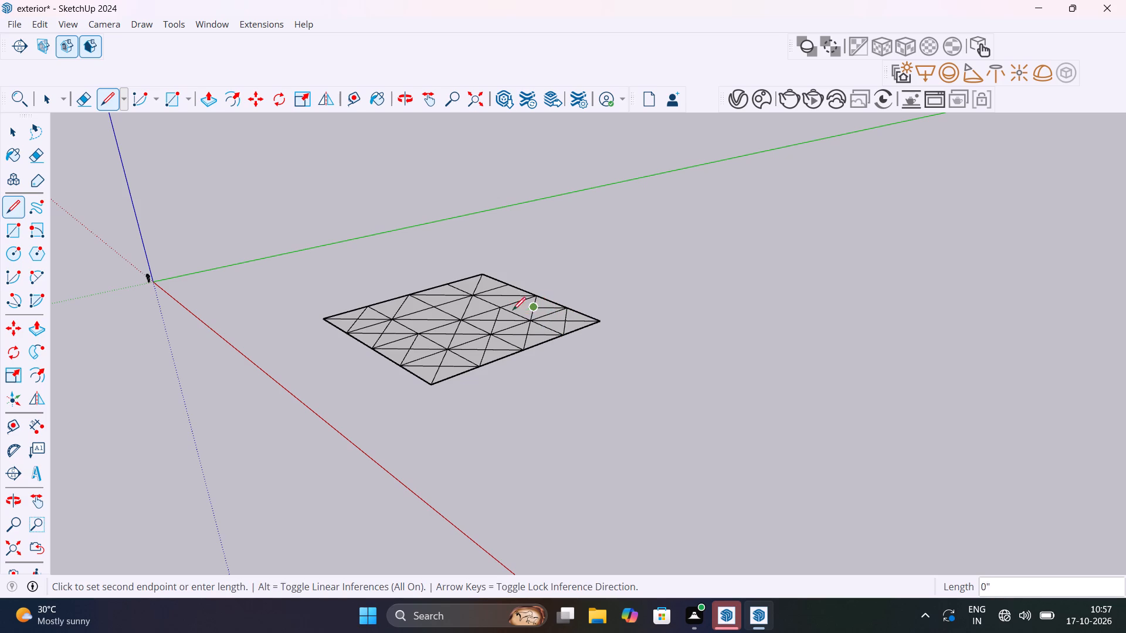
pyautogui.click(500, 309)
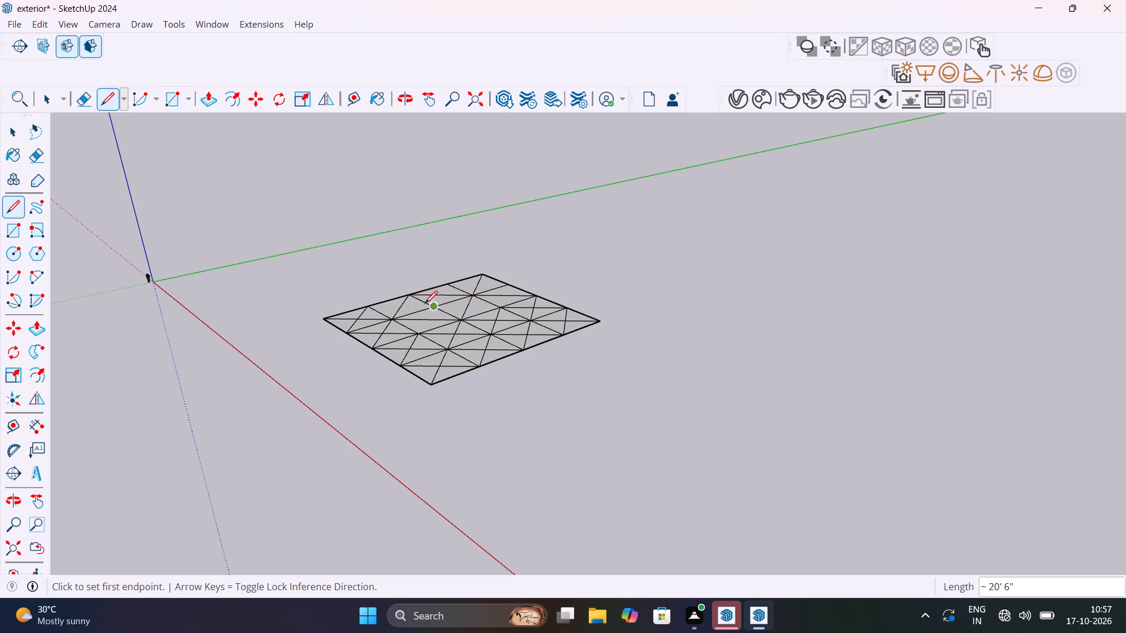
# Close the small diamond in the quarter nearest the origin by drawing its two remaining sides through the diagonal crossings.
pyautogui.click(428, 319)
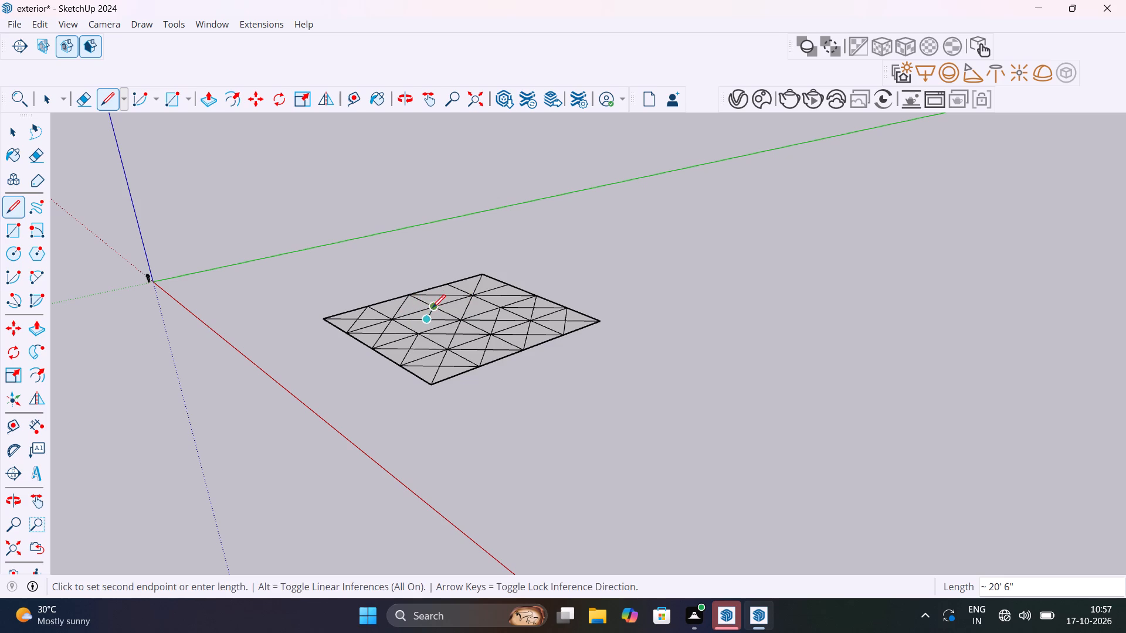
pyautogui.click(432, 307)
pyautogui.click(428, 322)
pyautogui.click(425, 335)
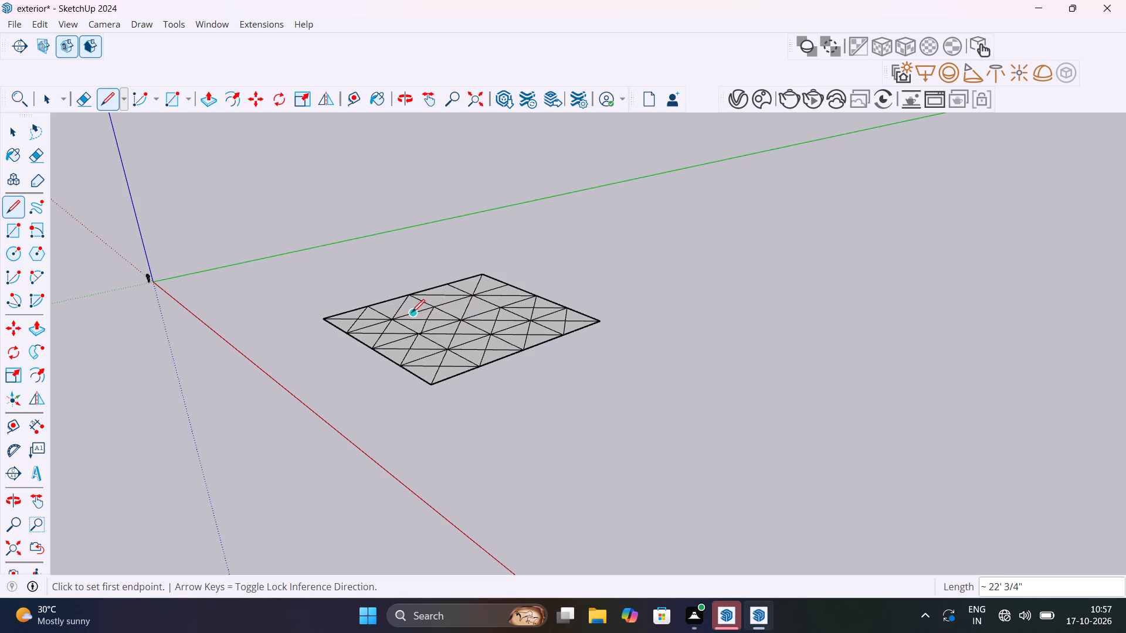
pyautogui.click(401, 308)
pyautogui.click(437, 308)
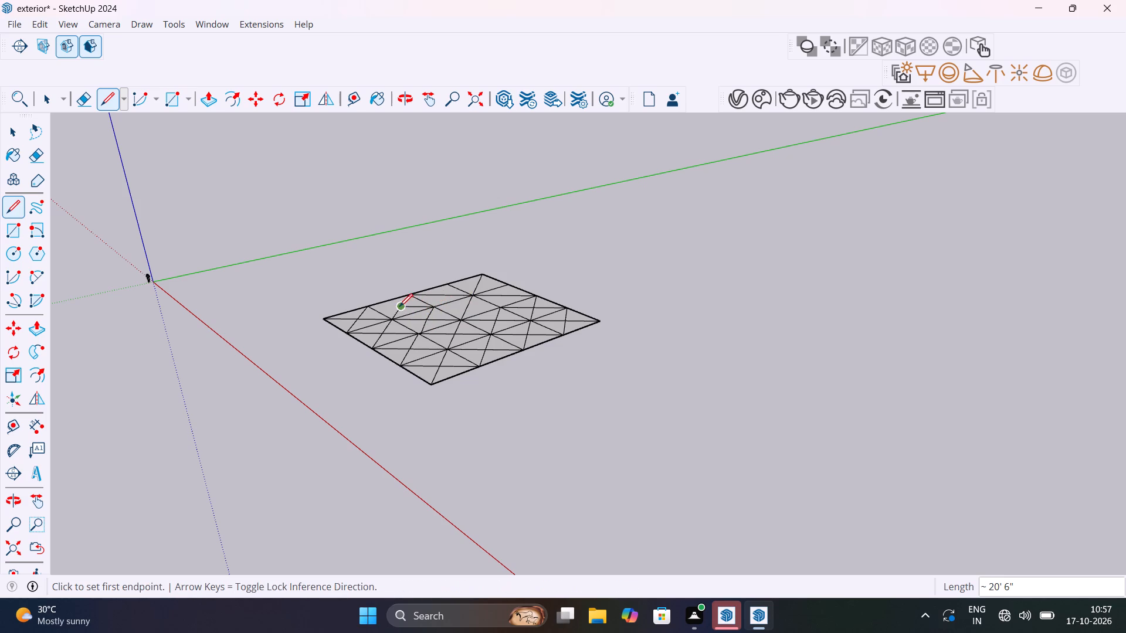
pyautogui.click(399, 306)
pyautogui.click(368, 308)
# Draw a small diamond joining the side midpoints of the quarter nearer the green axis and farther from the red axis, in segments of about 20' 6".
pyautogui.click(437, 298)
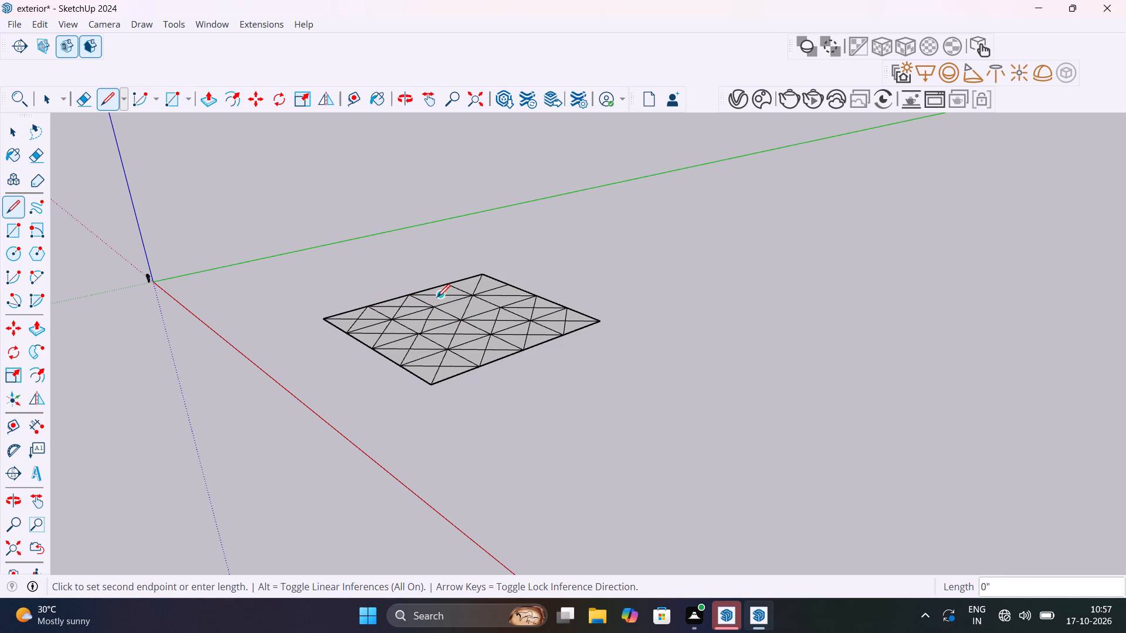
pyautogui.click(435, 304)
pyautogui.click(442, 294)
pyautogui.click(449, 287)
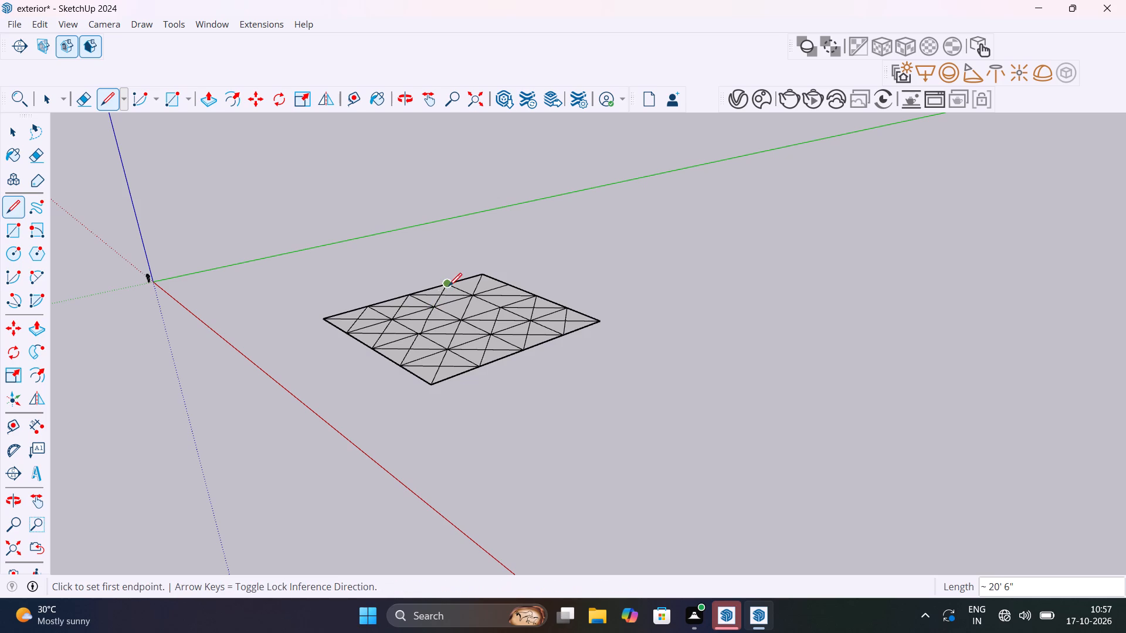
pyautogui.click(473, 287)
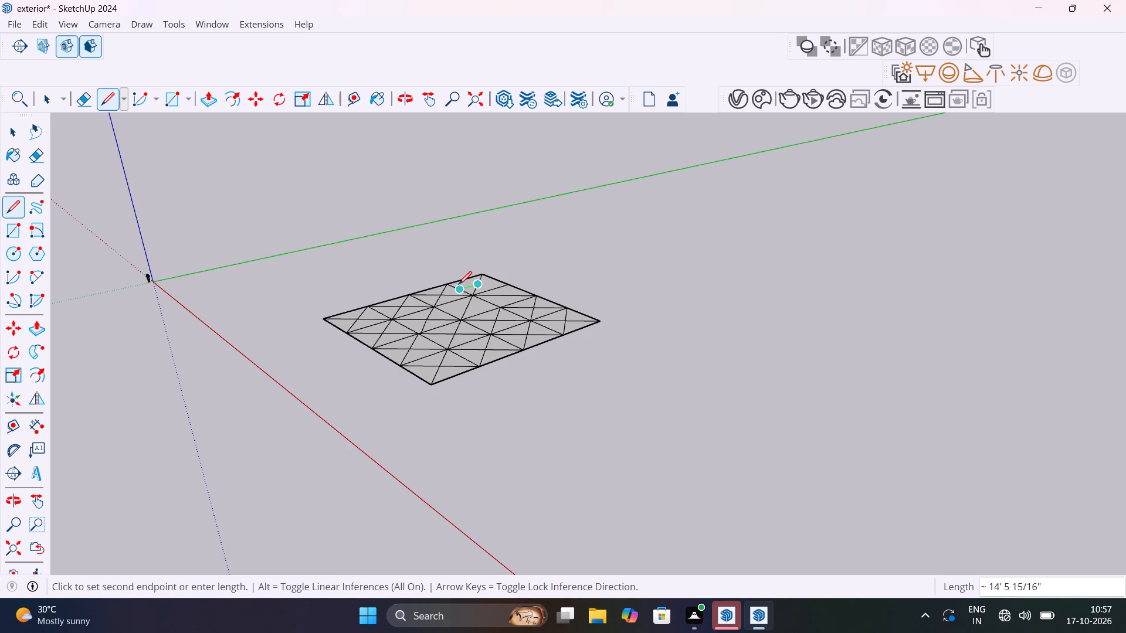
pyautogui.click(453, 284)
pyautogui.click(473, 286)
pyautogui.click(501, 285)
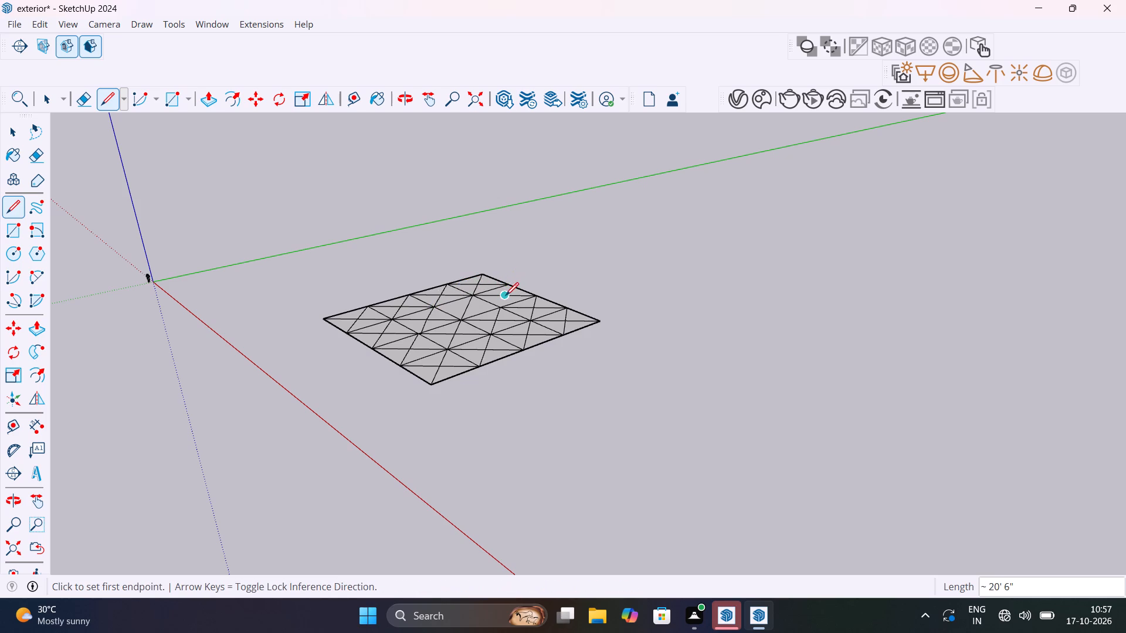
pyautogui.click(506, 295)
pyautogui.click(506, 286)
pyautogui.click(503, 298)
pyautogui.click(500, 306)
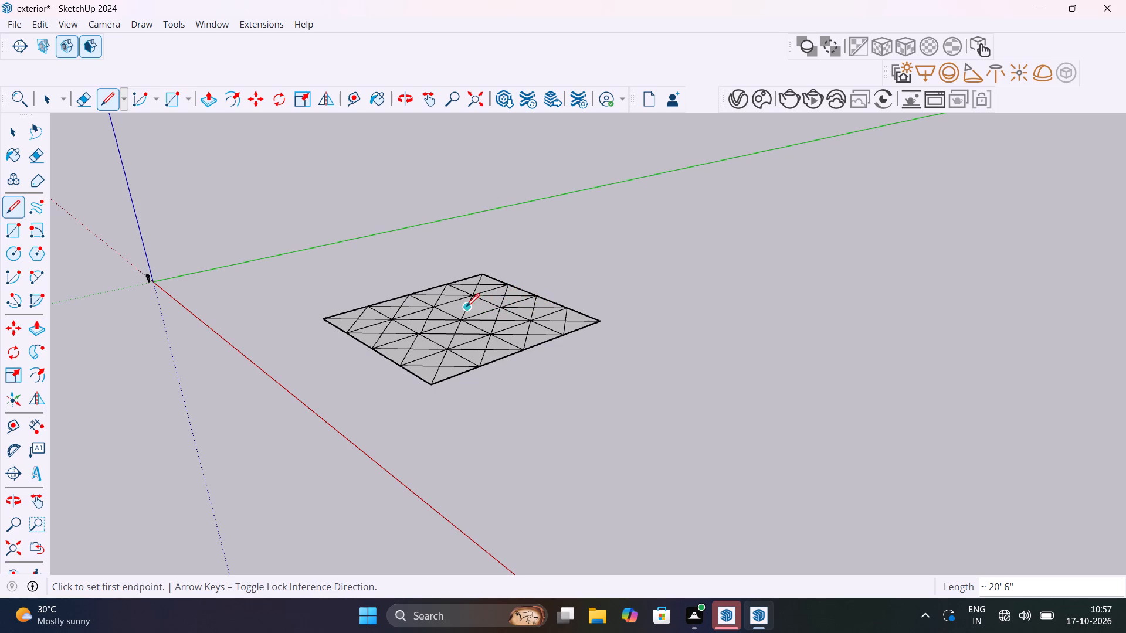
pyautogui.click(466, 307)
pyautogui.click(495, 307)
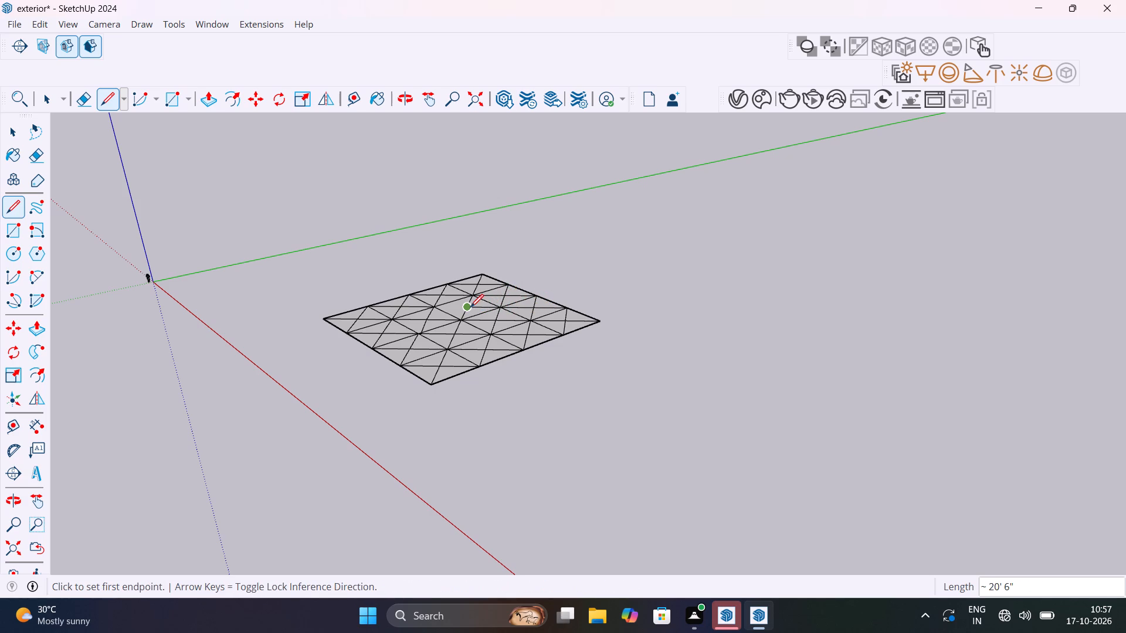
pyautogui.click(470, 307)
pyautogui.click(430, 310)
# Draw a small inner square in the corner grid cell farthest along the red axis, joining its half-diagonal midpoints, with sides of about 14' 6".
pyautogui.scroll(15, 429, 358)
pyautogui.scroll(-1, 480, 369)
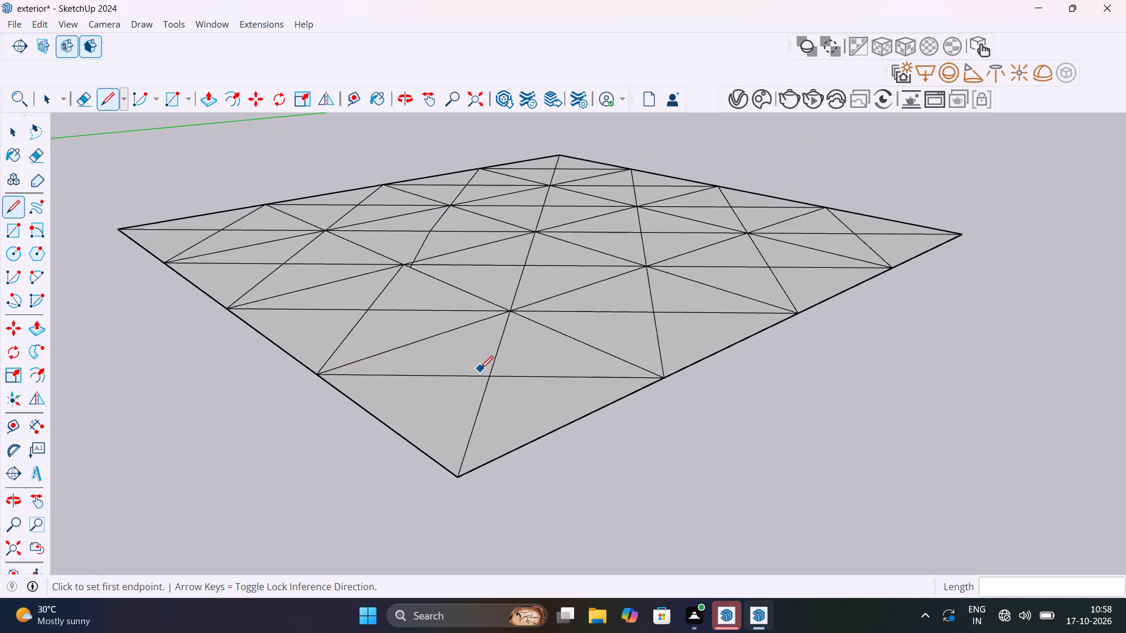
pyautogui.scroll(-2, 480, 369)
pyautogui.scroll(1, 494, 356)
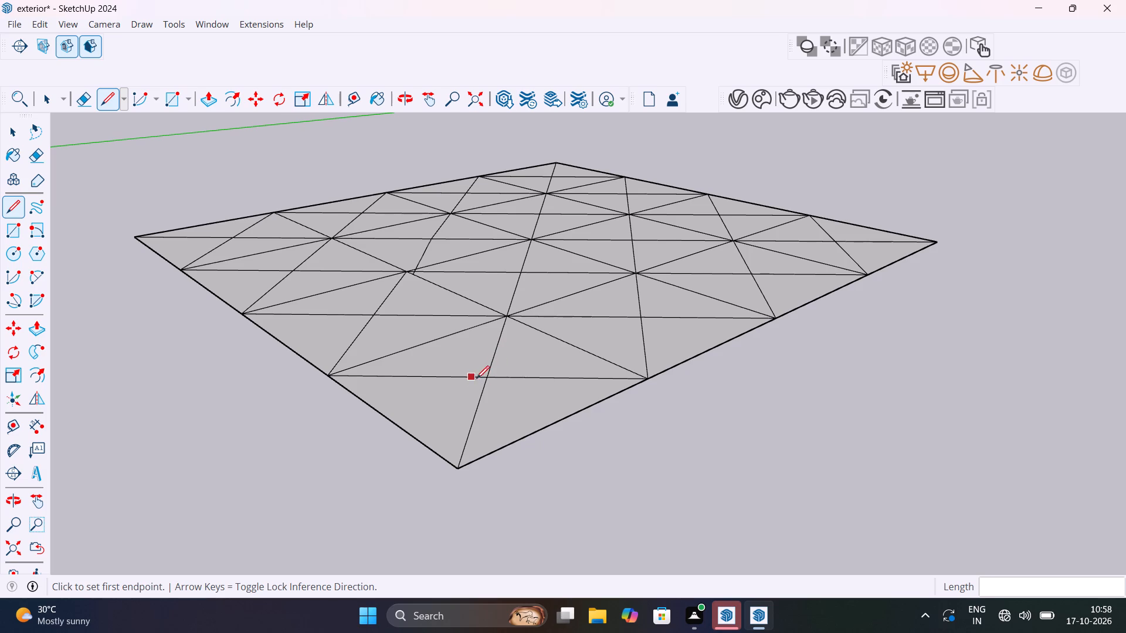
pyautogui.click(498, 339)
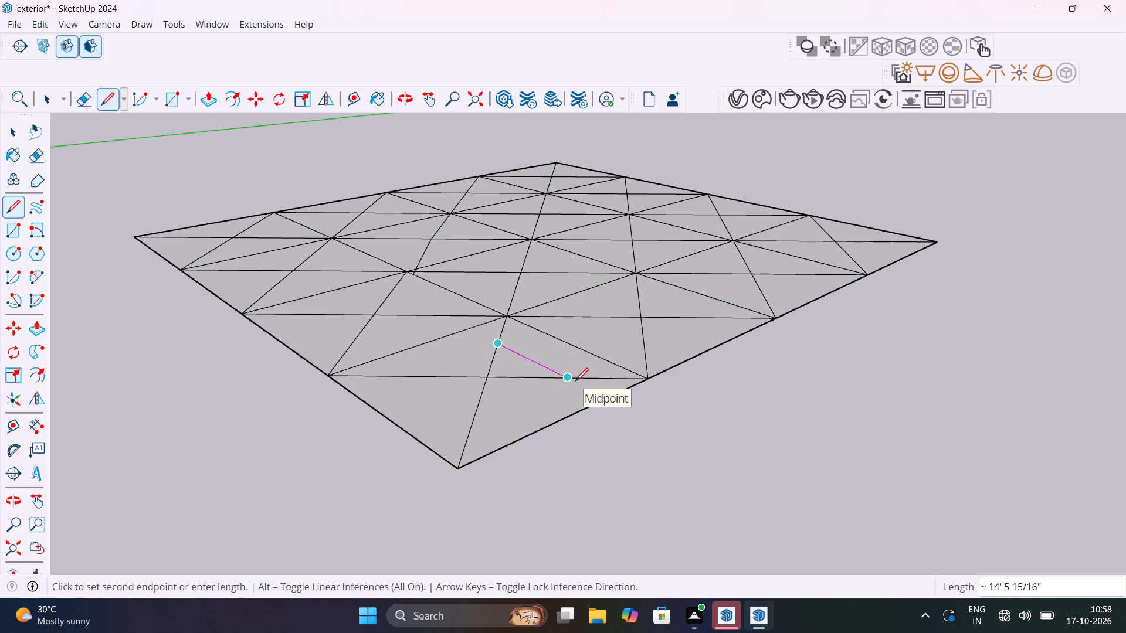
pyautogui.click(575, 381)
pyautogui.click(567, 379)
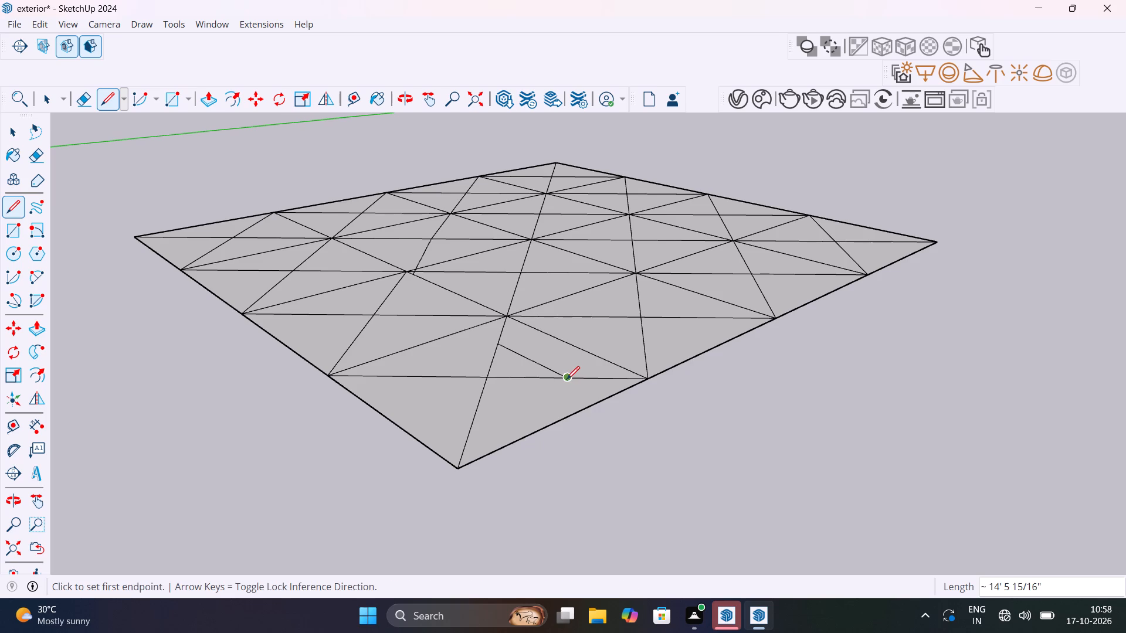
pyautogui.click(477, 416)
pyautogui.click(470, 413)
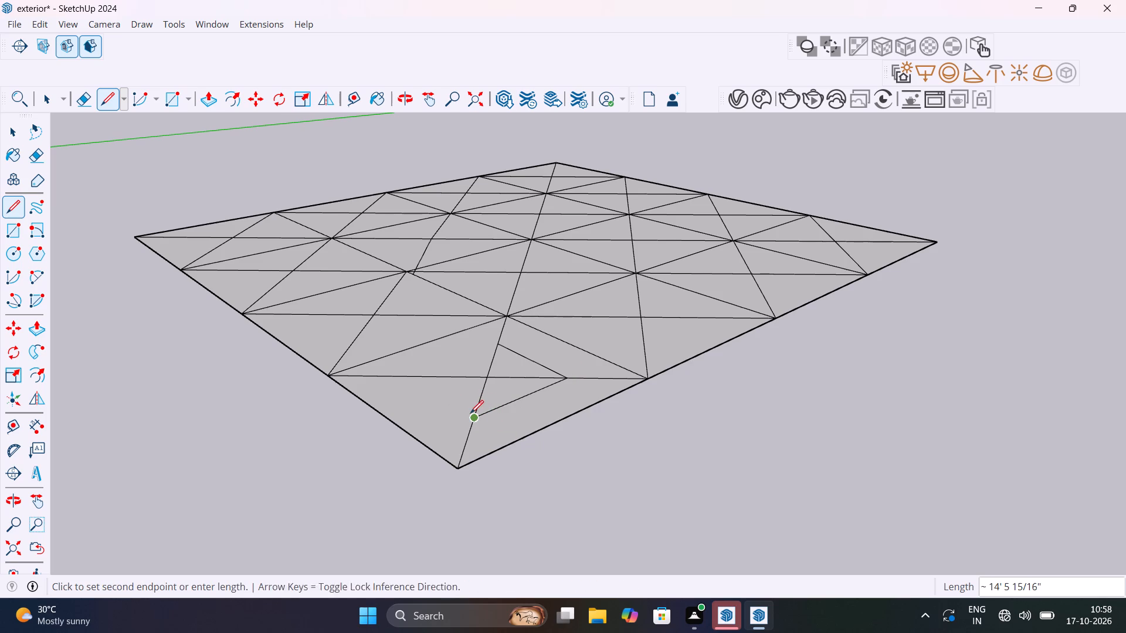
pyautogui.click(415, 376)
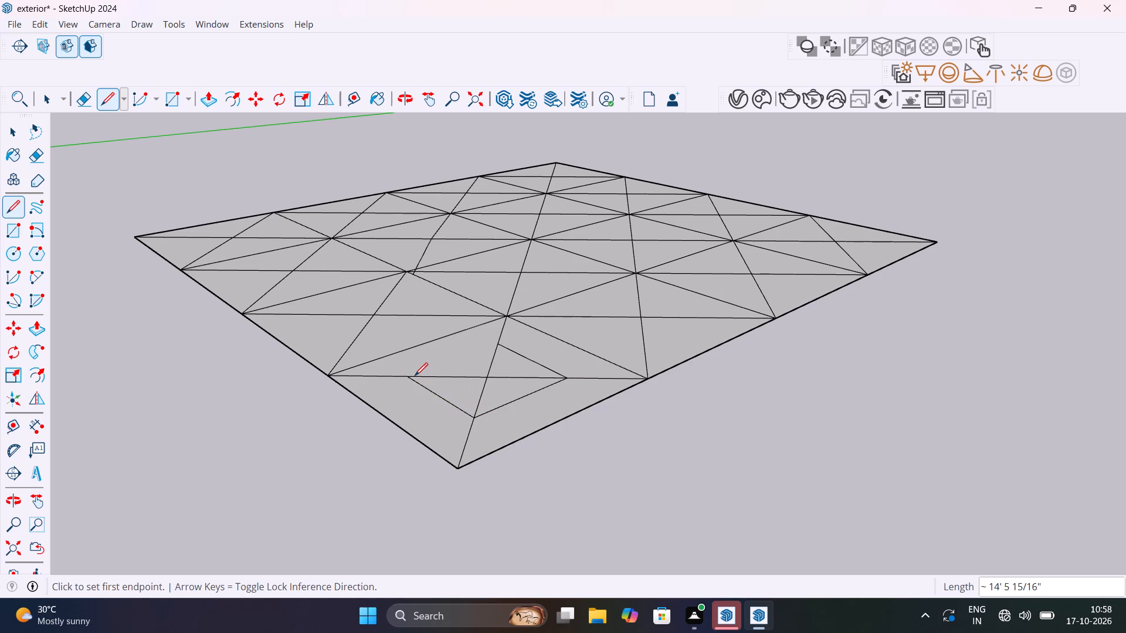
pyautogui.click(409, 373)
pyautogui.click(496, 343)
# Draw an inner square with sides of about 14' 6" in the adjacent cell toward the origin, along the same red-parallel side.
pyautogui.click(352, 345)
pyautogui.click(439, 317)
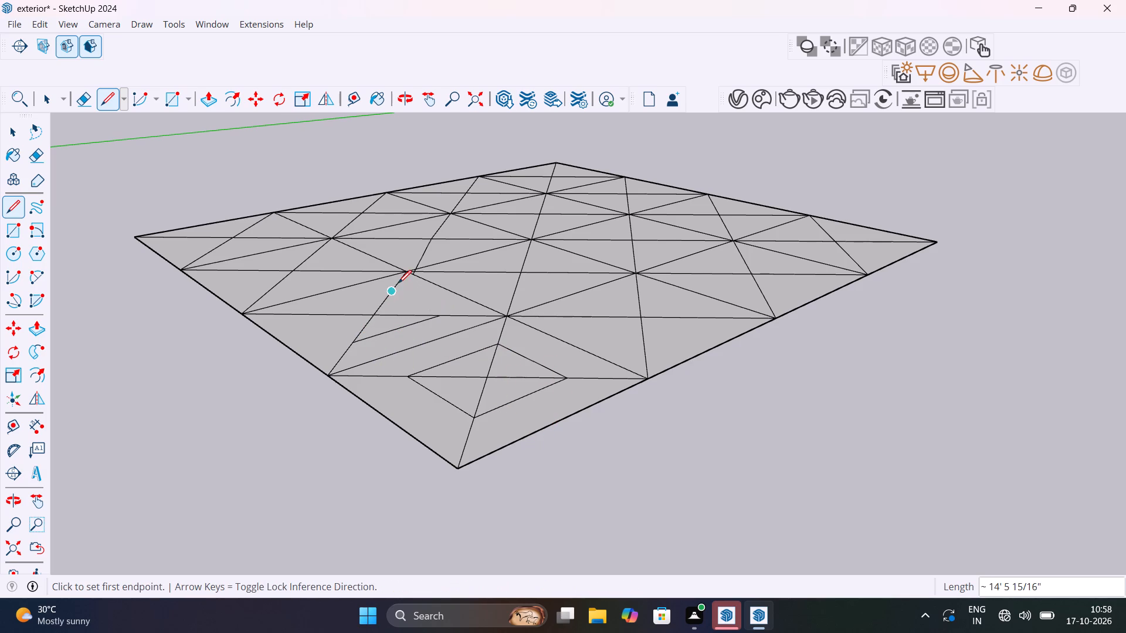
pyautogui.click(394, 288)
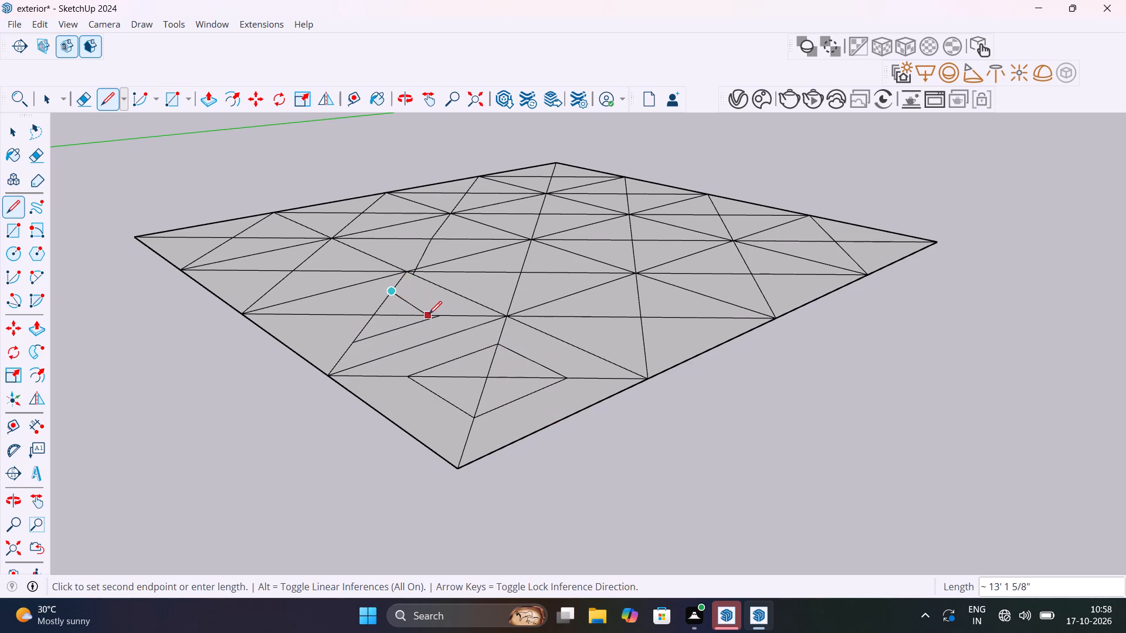
pyautogui.click(433, 316)
pyautogui.click(393, 292)
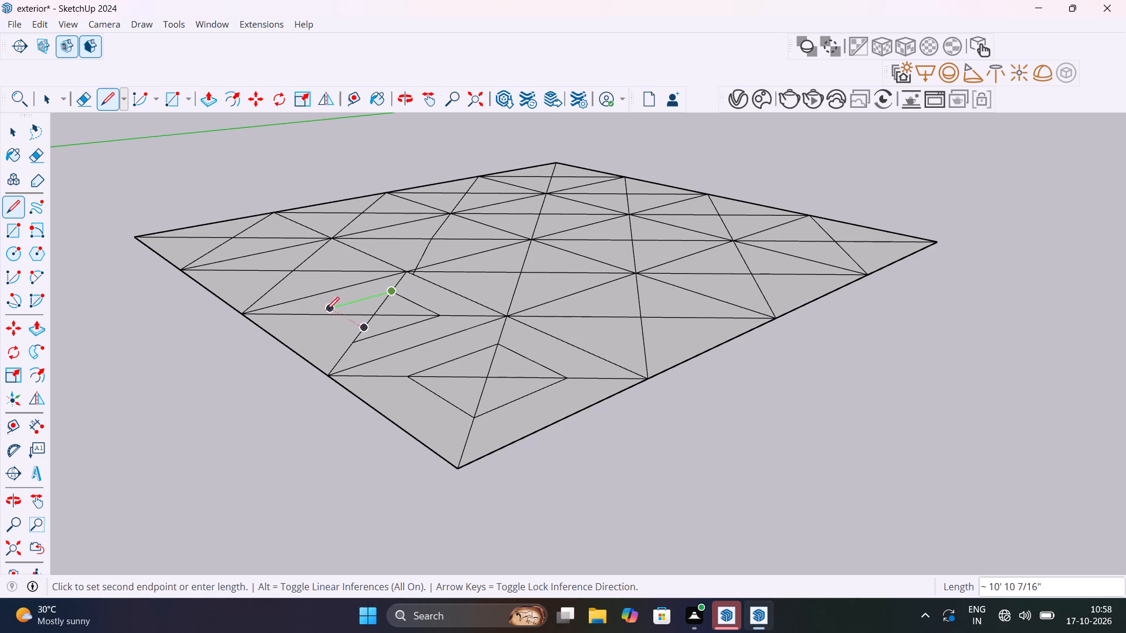
pyautogui.click(314, 312)
pyautogui.click(305, 315)
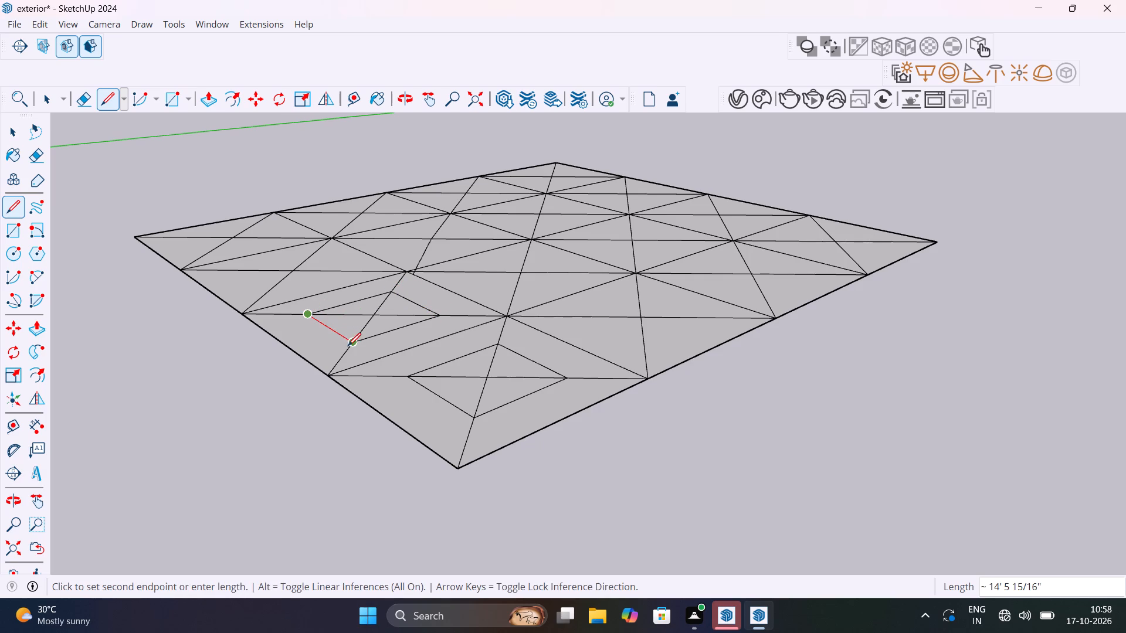
pyautogui.click(348, 346)
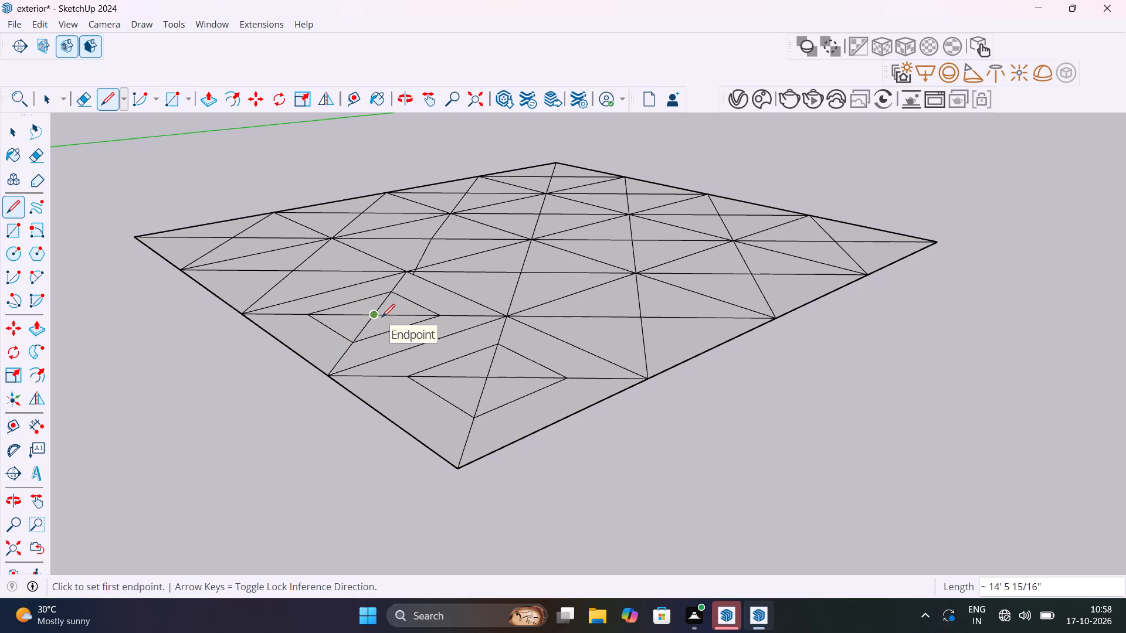
# Draw an inner square with sides of about 14' 6" in the third cell along that red-parallel side, joining its half-diagonal midpoints.
pyautogui.click(264, 288)
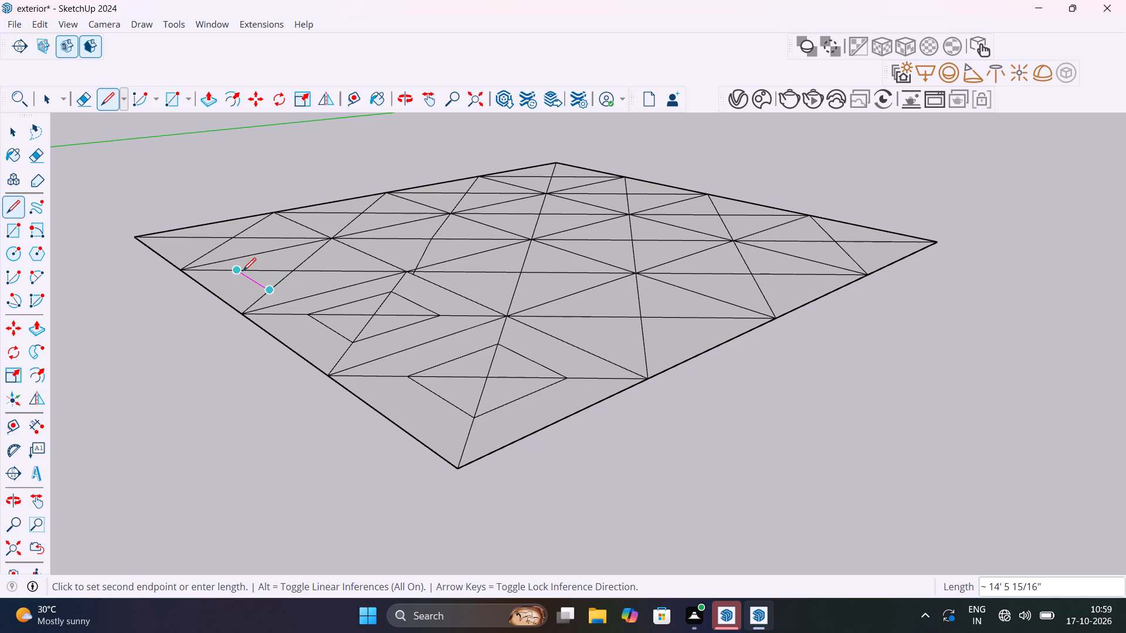
pyautogui.click(243, 271)
pyautogui.click(318, 252)
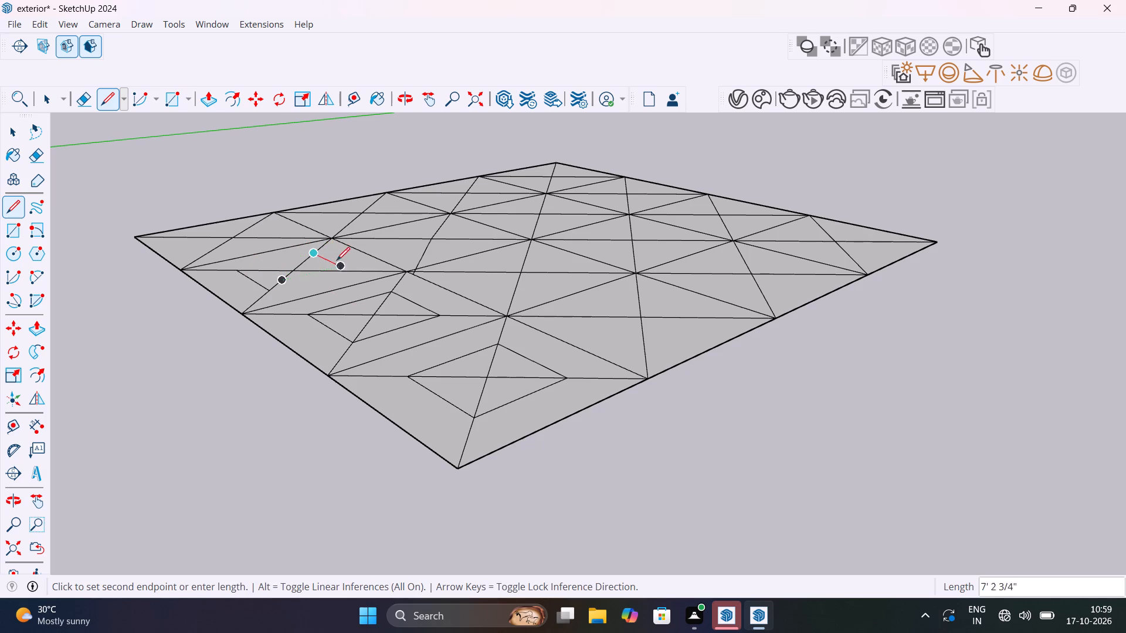
pyautogui.click(347, 266)
pyautogui.click(347, 271)
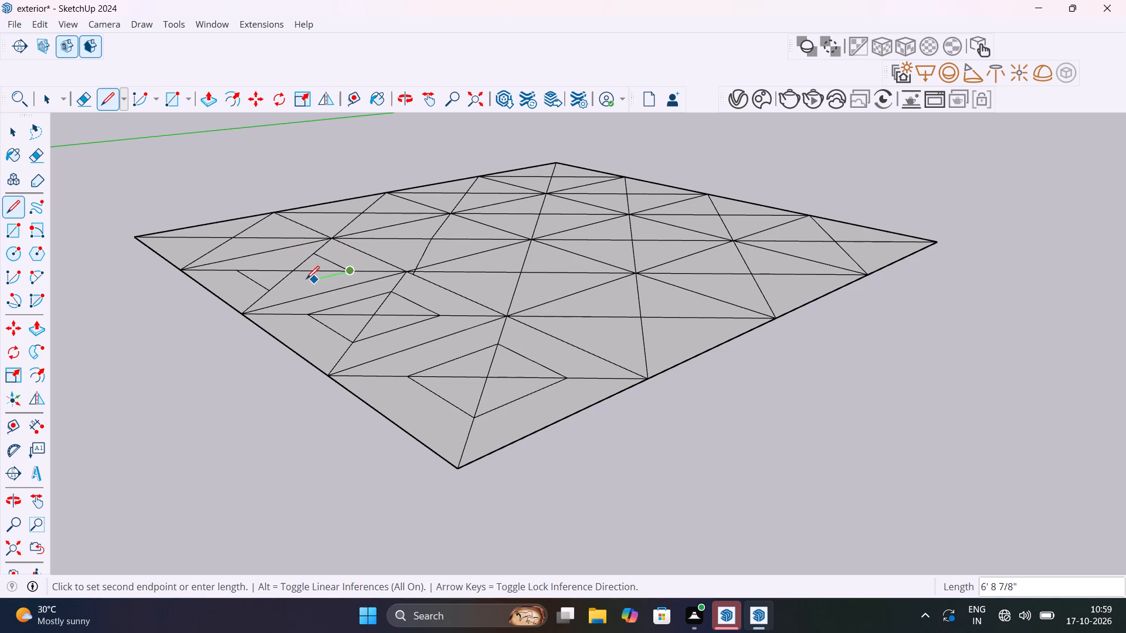
pyautogui.click(277, 287)
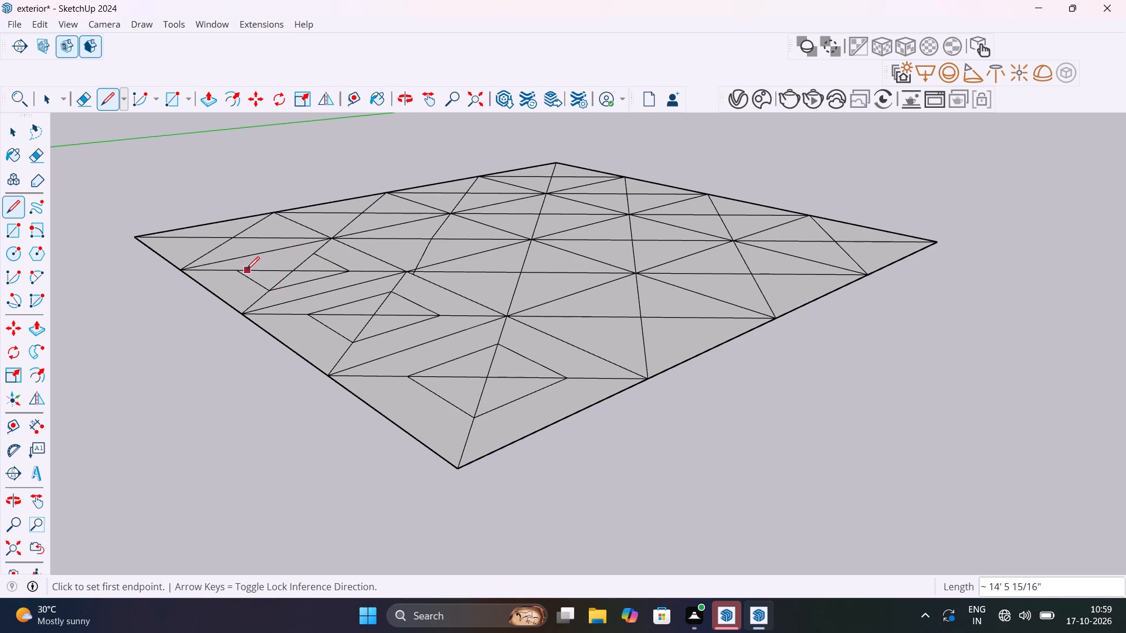
pyautogui.click(242, 269)
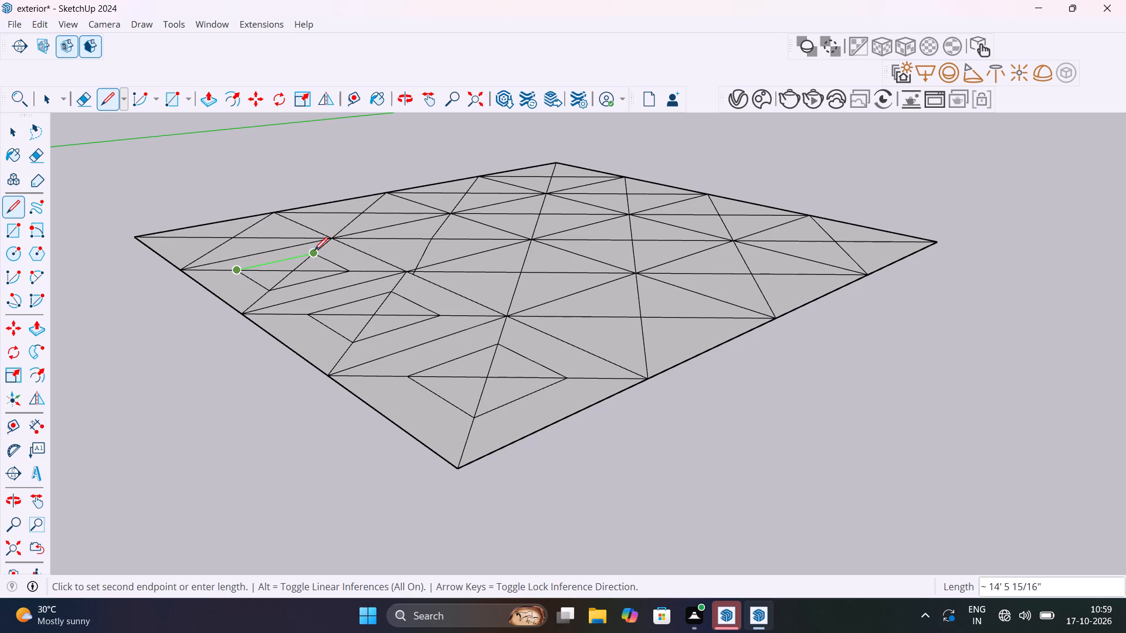
pyautogui.click(314, 250)
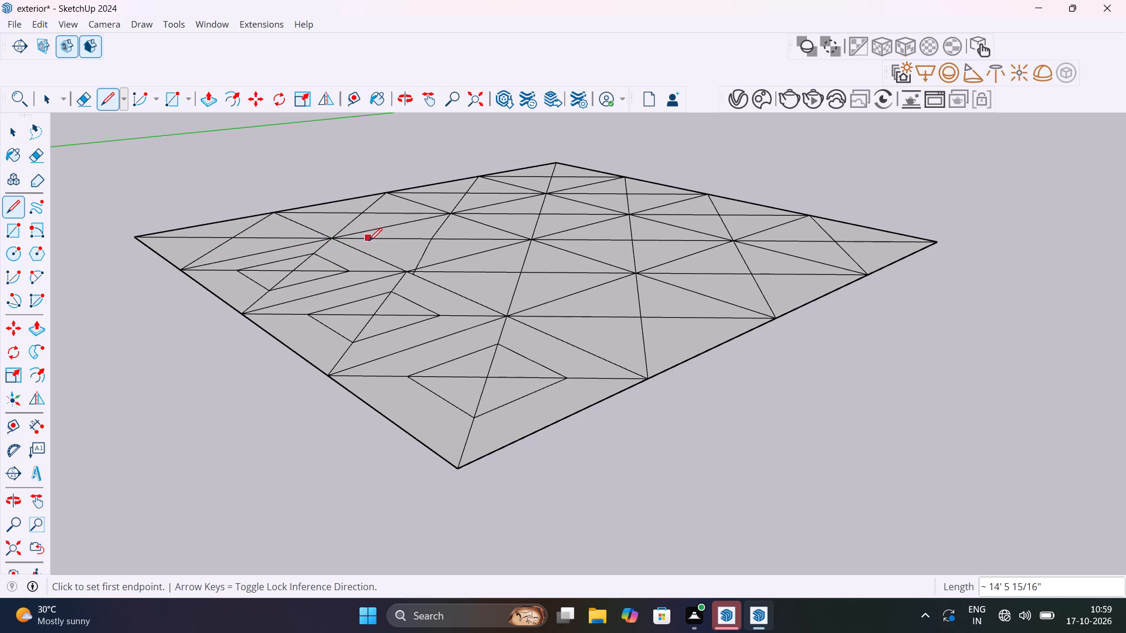
# Draw an inner square with sides of about 14' 6" in the corner cell nearest the origin, joining its half-diagonal midpoints.
pyautogui.click(208, 248)
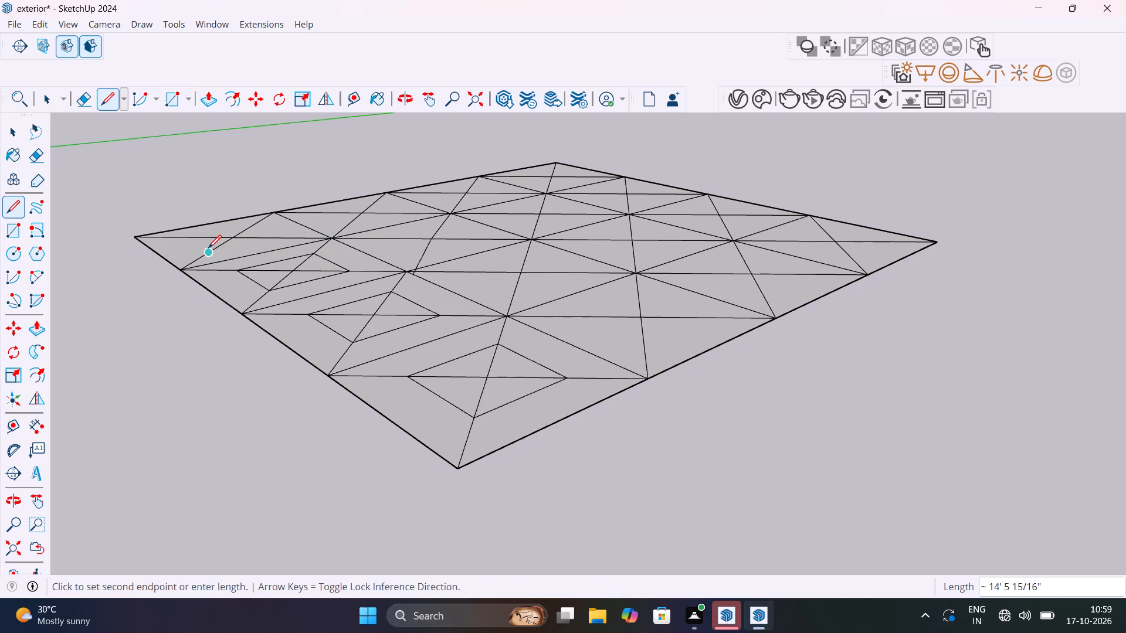
pyautogui.click(185, 236)
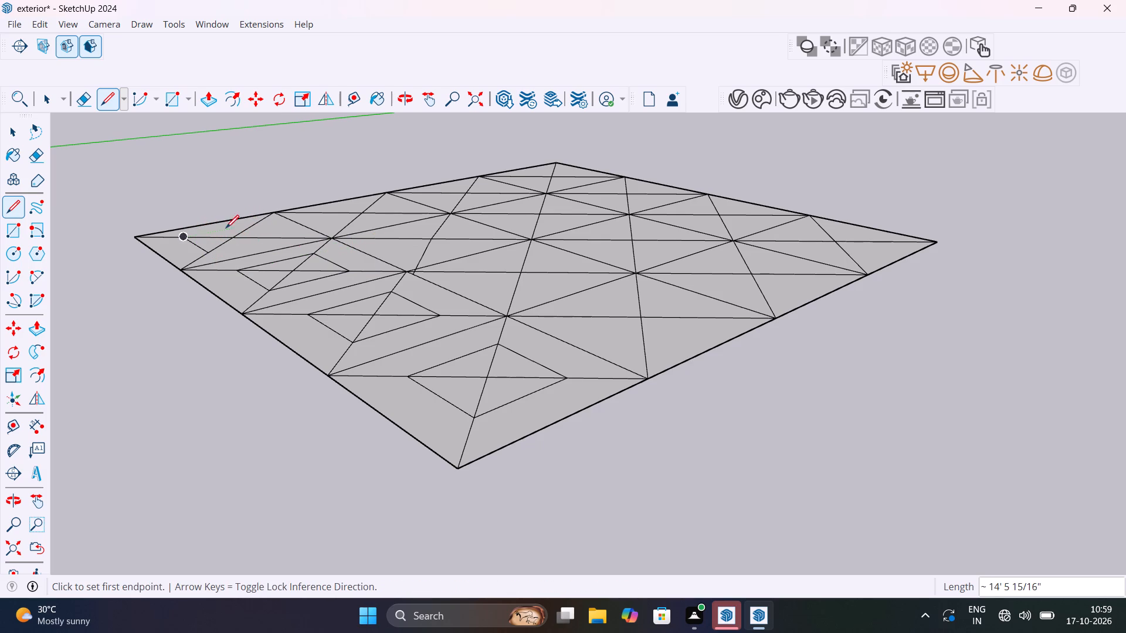
pyautogui.click(184, 234)
pyautogui.click(256, 222)
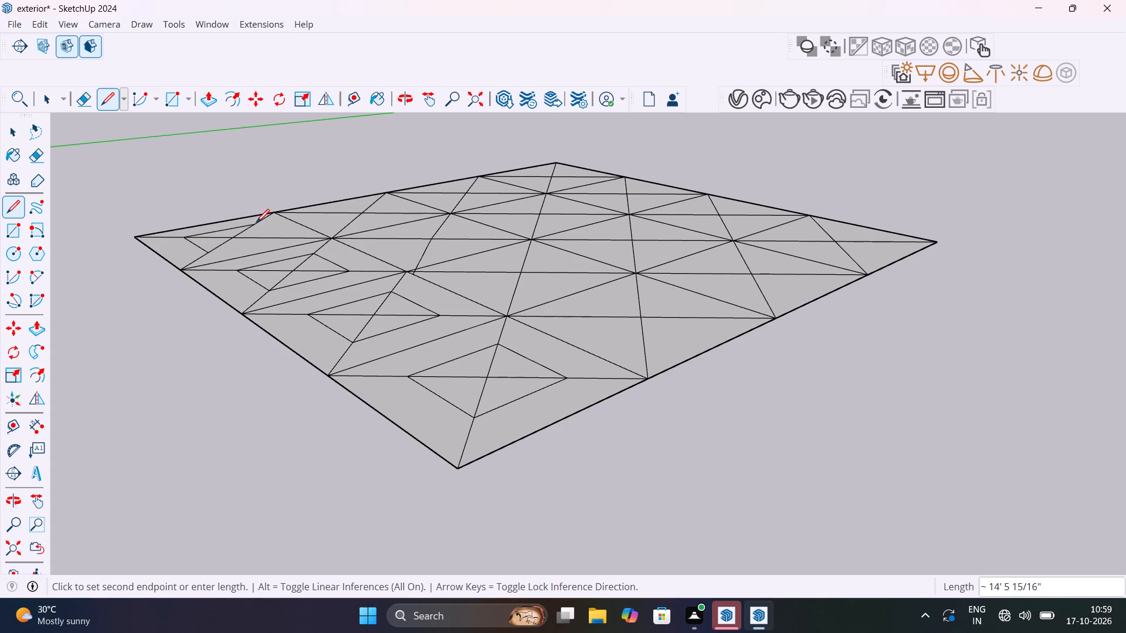
pyautogui.click(281, 242)
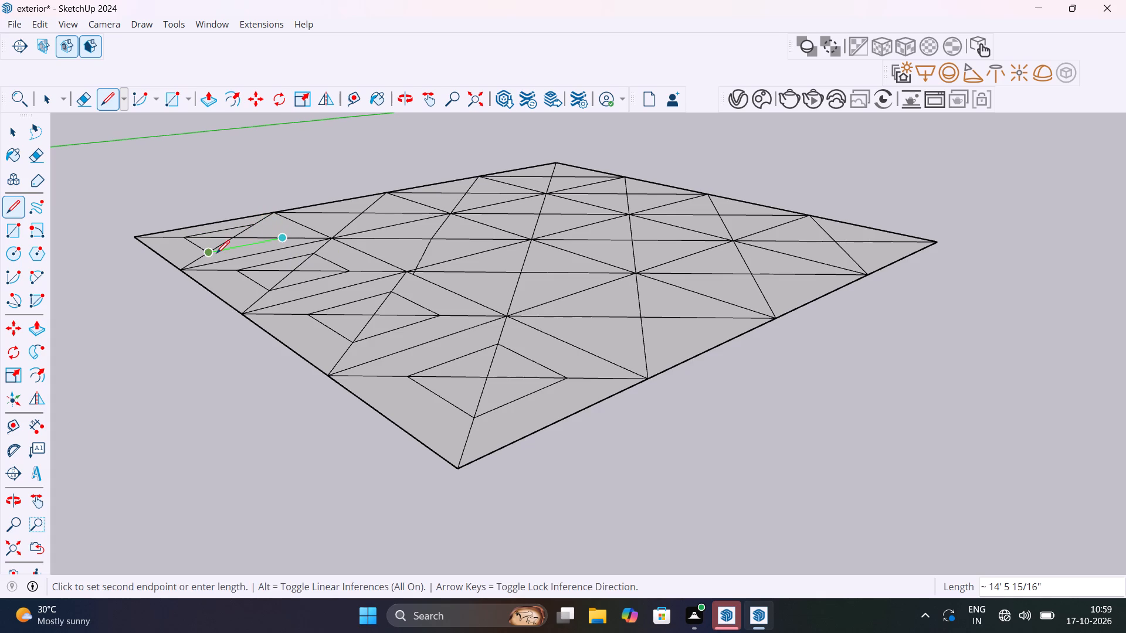
pyautogui.click(216, 253)
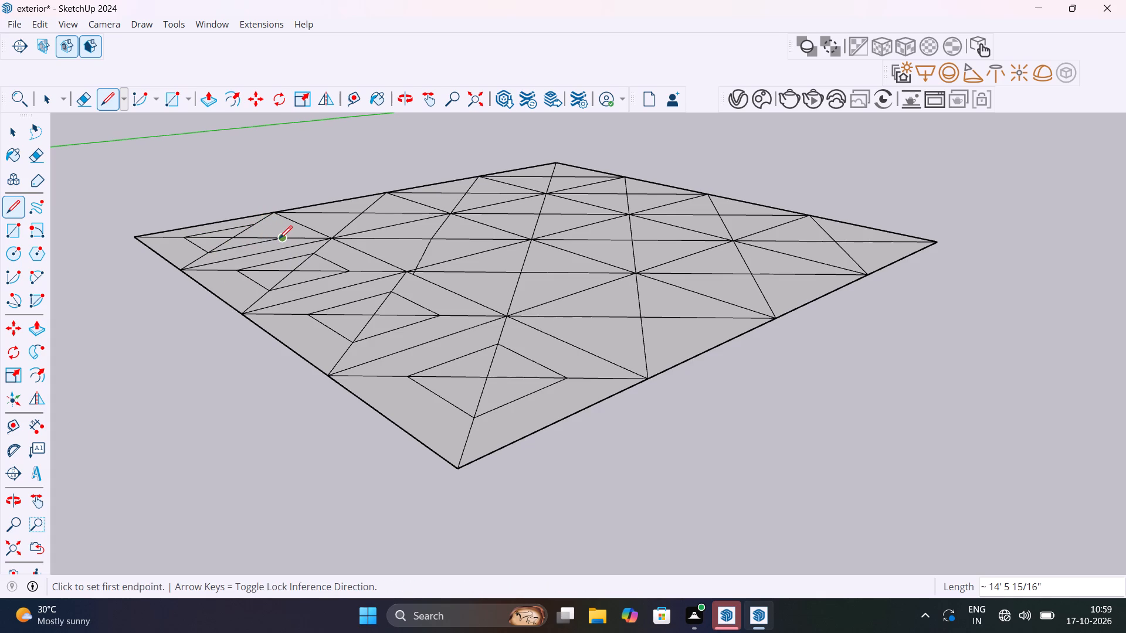
pyautogui.click(279, 239)
pyautogui.click(259, 223)
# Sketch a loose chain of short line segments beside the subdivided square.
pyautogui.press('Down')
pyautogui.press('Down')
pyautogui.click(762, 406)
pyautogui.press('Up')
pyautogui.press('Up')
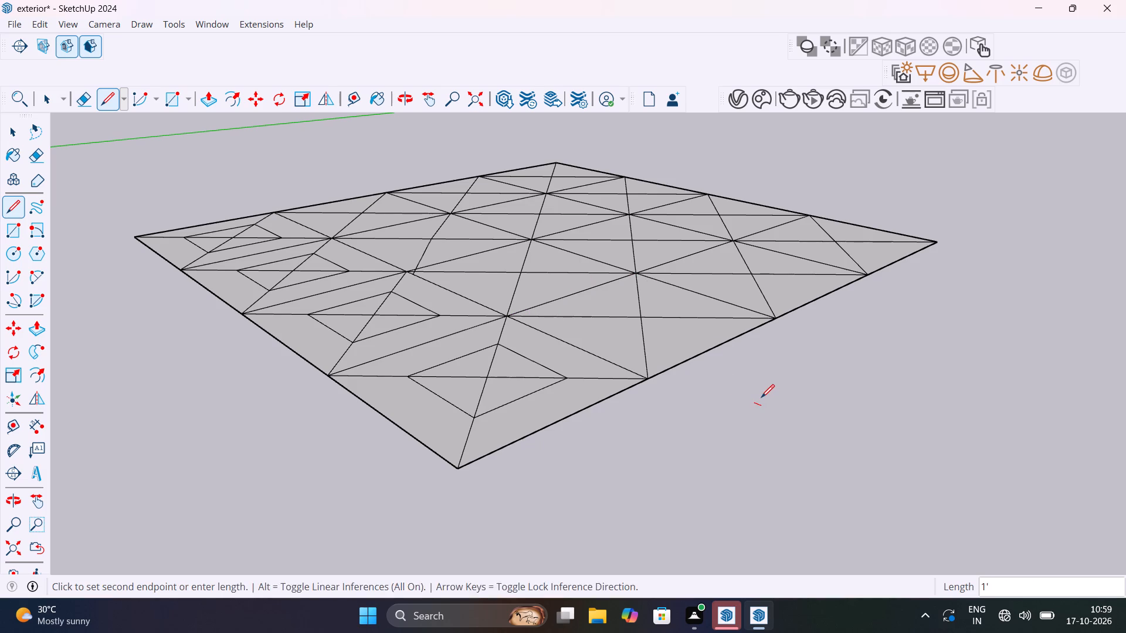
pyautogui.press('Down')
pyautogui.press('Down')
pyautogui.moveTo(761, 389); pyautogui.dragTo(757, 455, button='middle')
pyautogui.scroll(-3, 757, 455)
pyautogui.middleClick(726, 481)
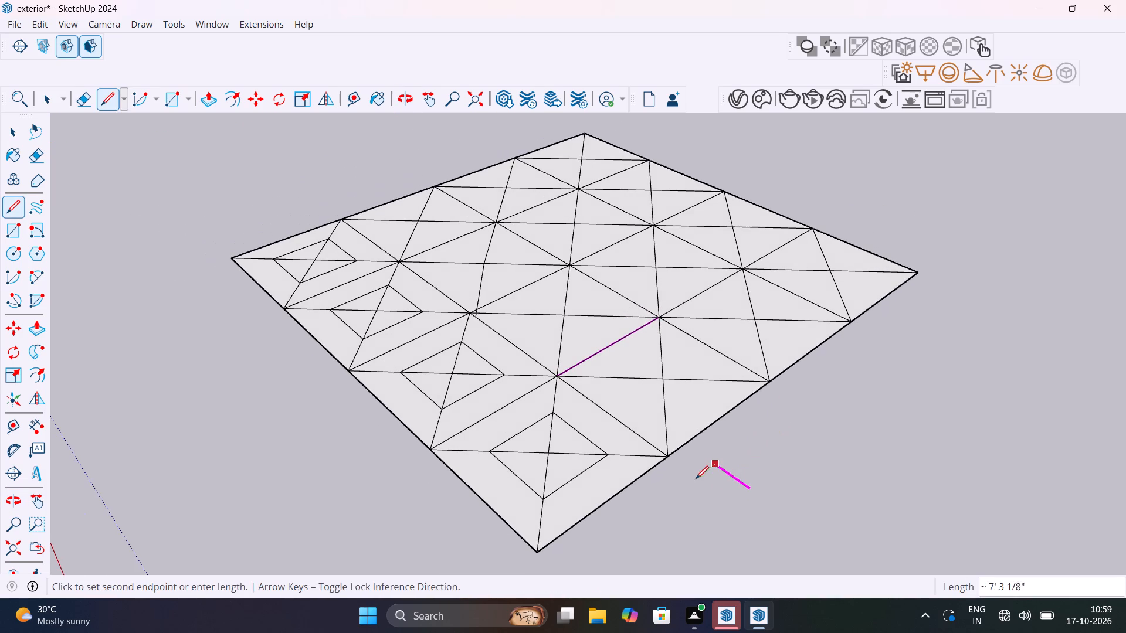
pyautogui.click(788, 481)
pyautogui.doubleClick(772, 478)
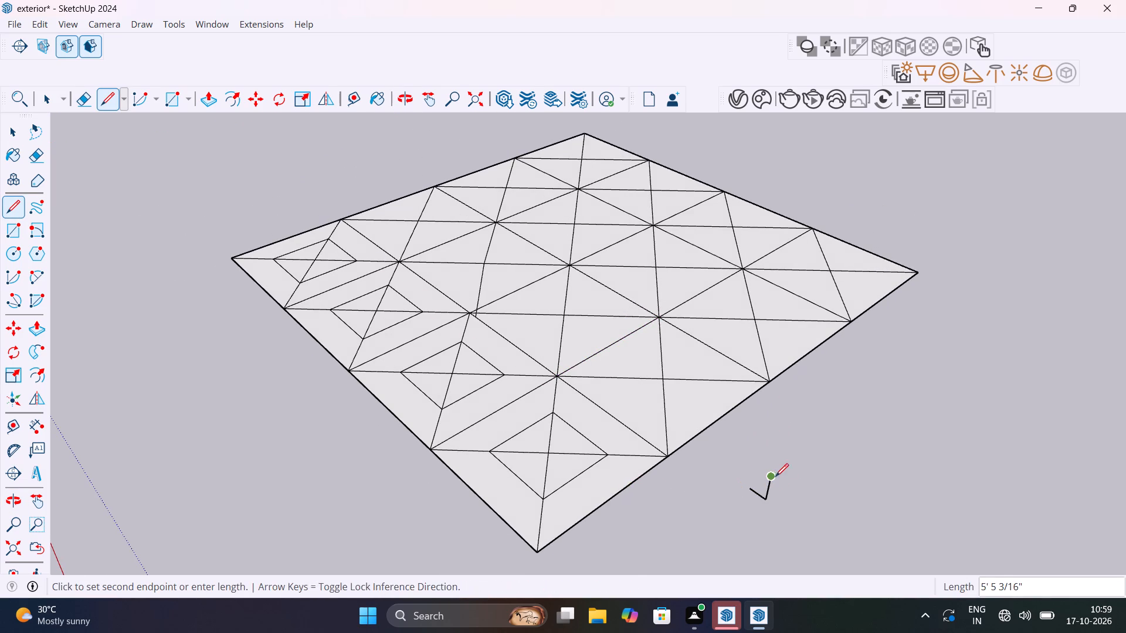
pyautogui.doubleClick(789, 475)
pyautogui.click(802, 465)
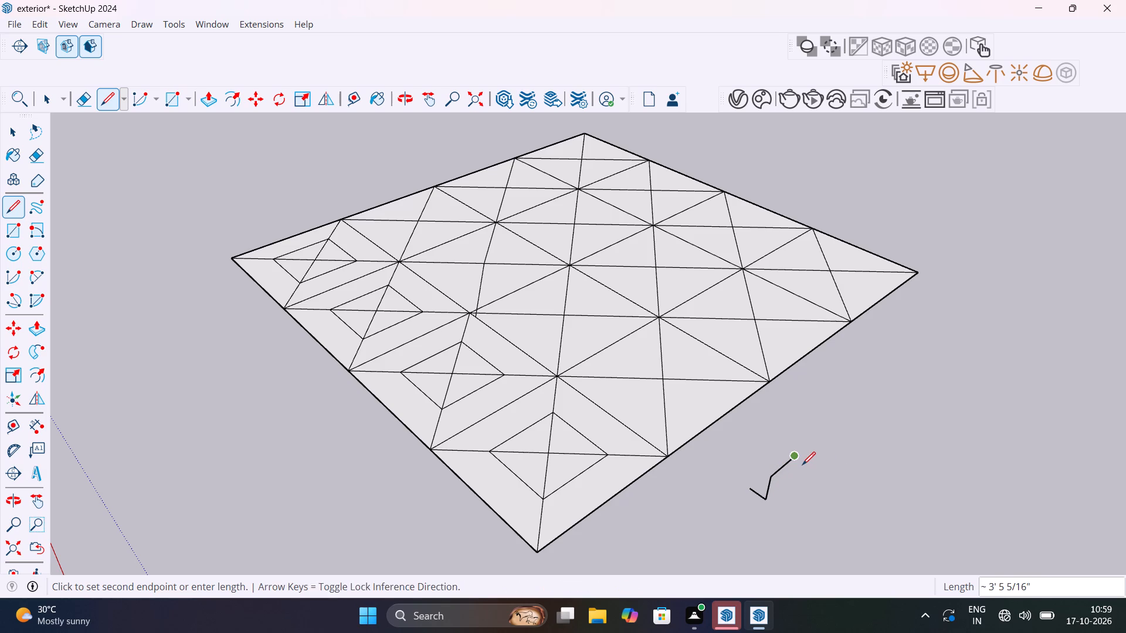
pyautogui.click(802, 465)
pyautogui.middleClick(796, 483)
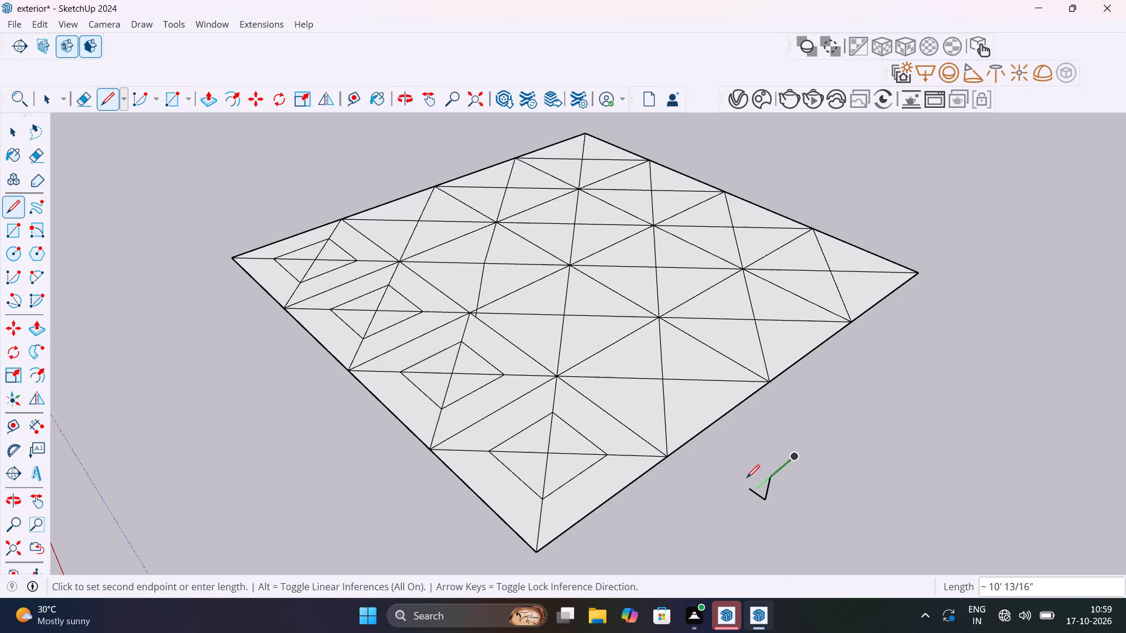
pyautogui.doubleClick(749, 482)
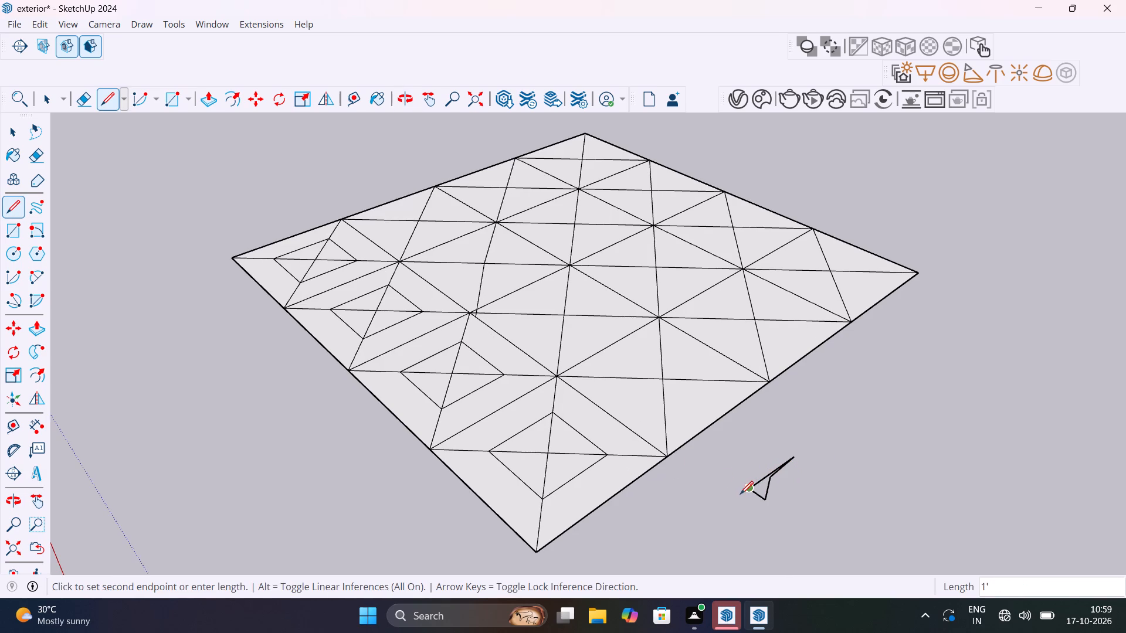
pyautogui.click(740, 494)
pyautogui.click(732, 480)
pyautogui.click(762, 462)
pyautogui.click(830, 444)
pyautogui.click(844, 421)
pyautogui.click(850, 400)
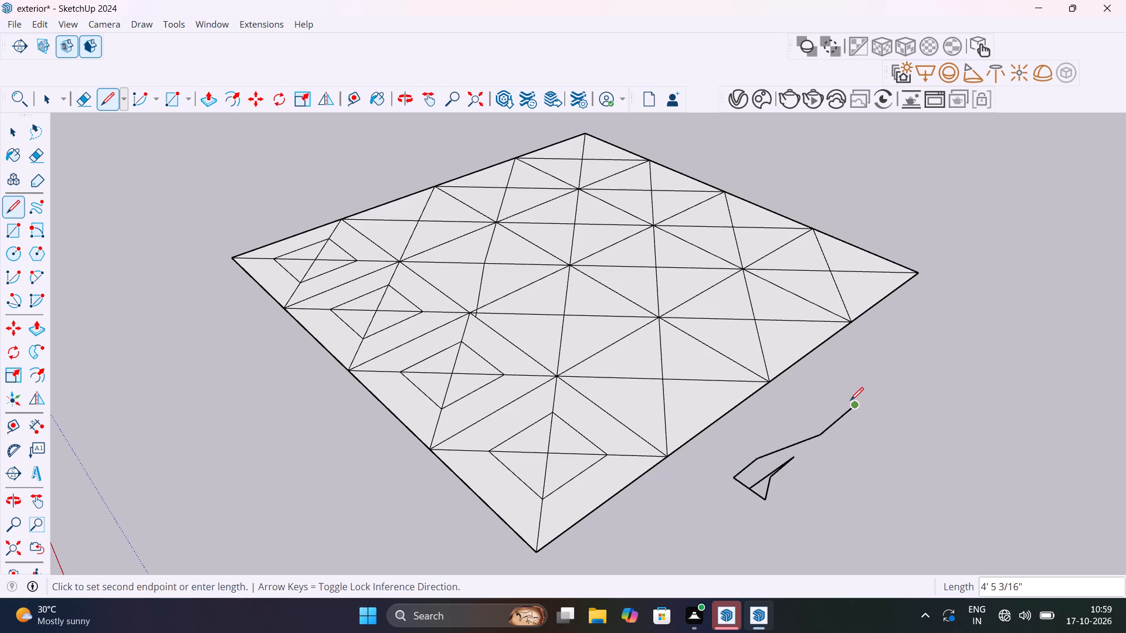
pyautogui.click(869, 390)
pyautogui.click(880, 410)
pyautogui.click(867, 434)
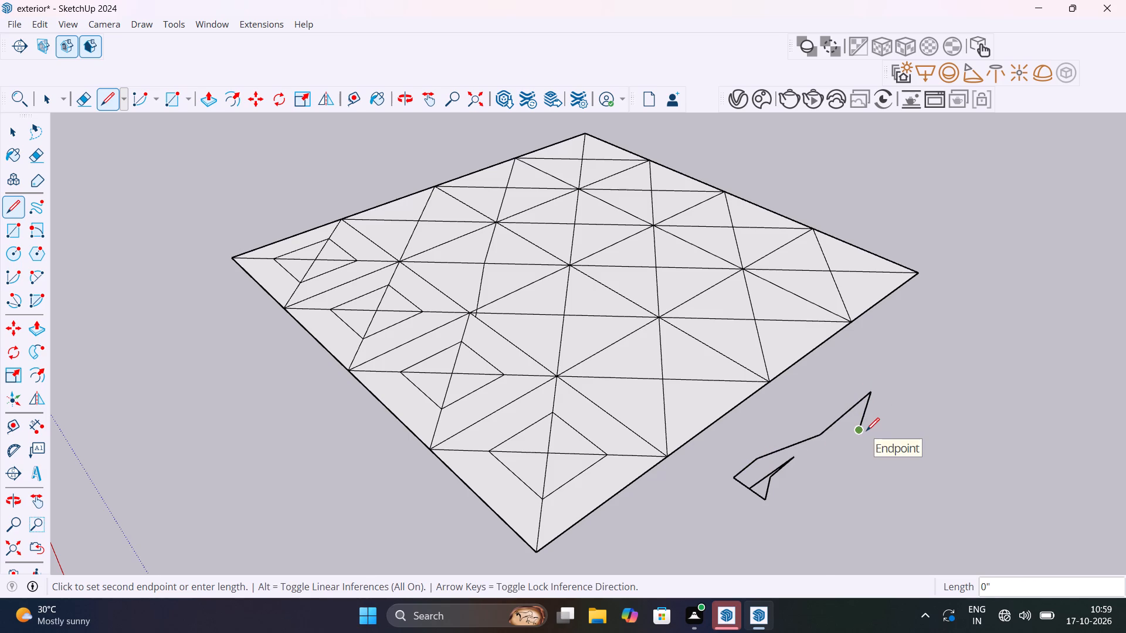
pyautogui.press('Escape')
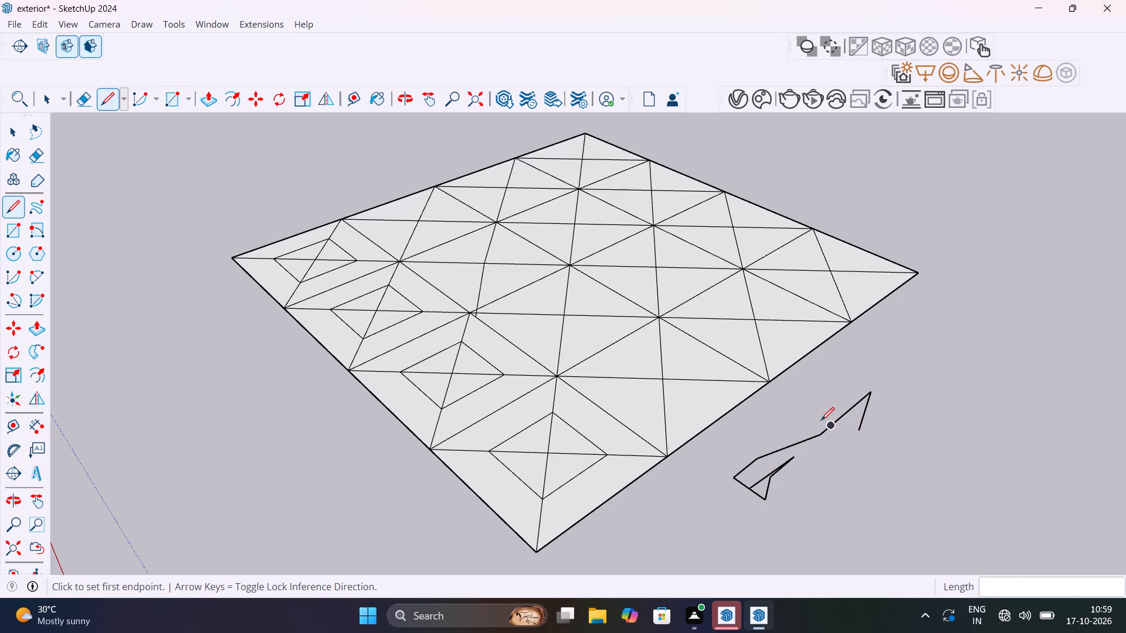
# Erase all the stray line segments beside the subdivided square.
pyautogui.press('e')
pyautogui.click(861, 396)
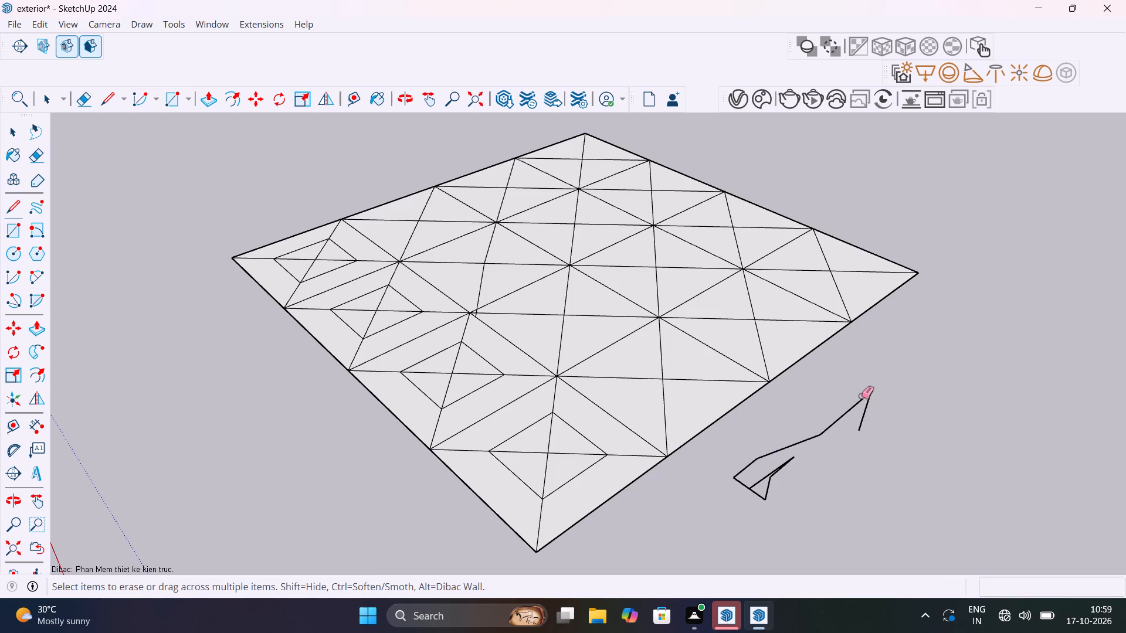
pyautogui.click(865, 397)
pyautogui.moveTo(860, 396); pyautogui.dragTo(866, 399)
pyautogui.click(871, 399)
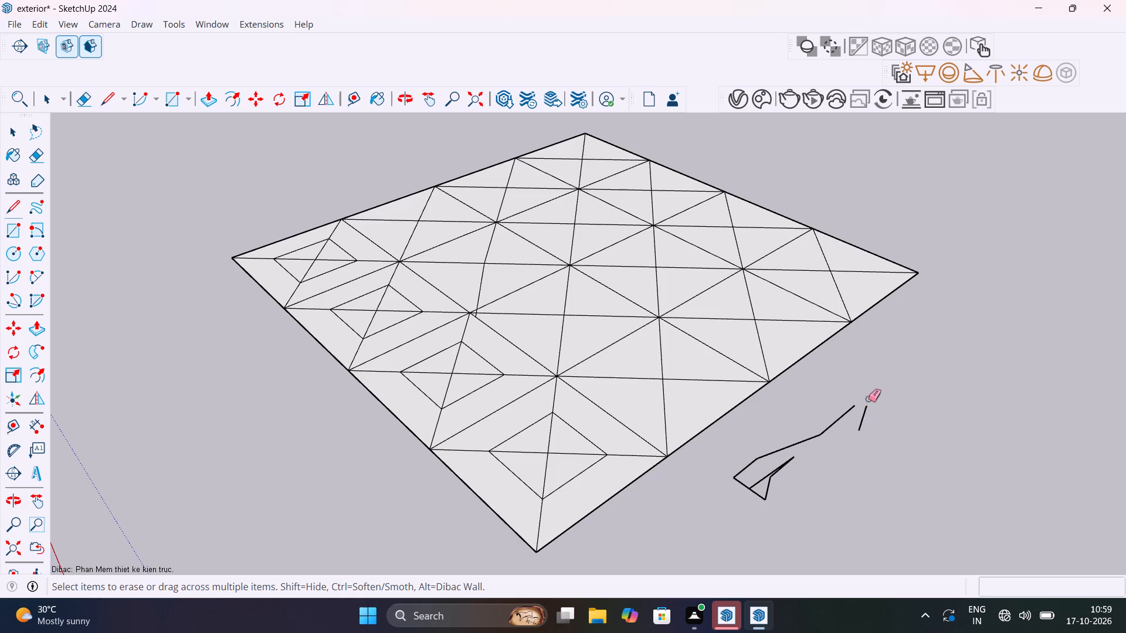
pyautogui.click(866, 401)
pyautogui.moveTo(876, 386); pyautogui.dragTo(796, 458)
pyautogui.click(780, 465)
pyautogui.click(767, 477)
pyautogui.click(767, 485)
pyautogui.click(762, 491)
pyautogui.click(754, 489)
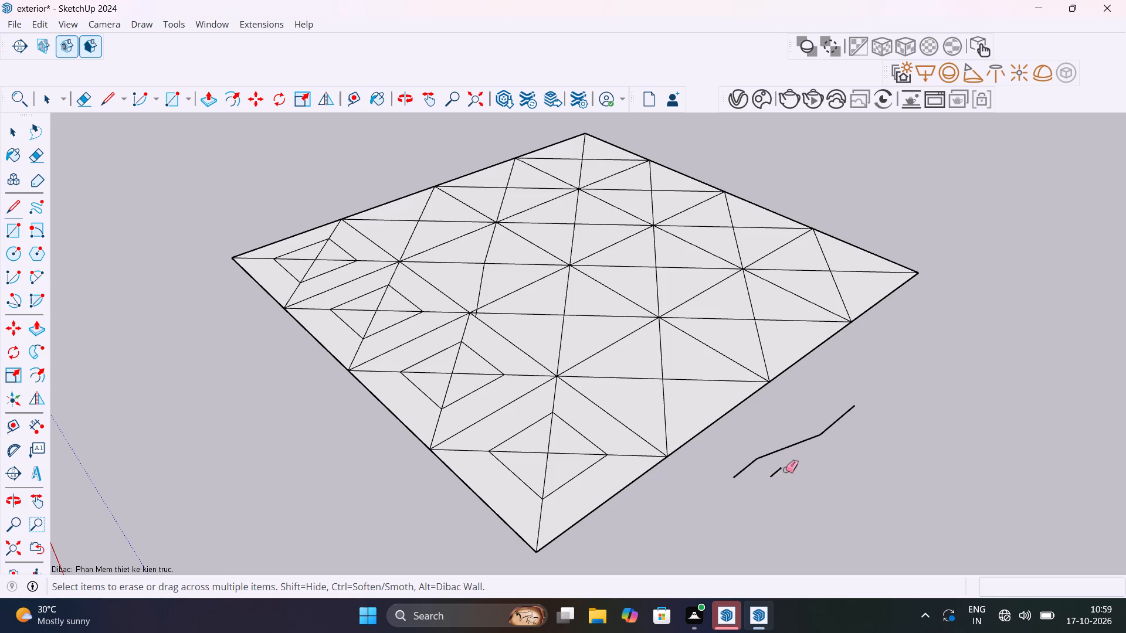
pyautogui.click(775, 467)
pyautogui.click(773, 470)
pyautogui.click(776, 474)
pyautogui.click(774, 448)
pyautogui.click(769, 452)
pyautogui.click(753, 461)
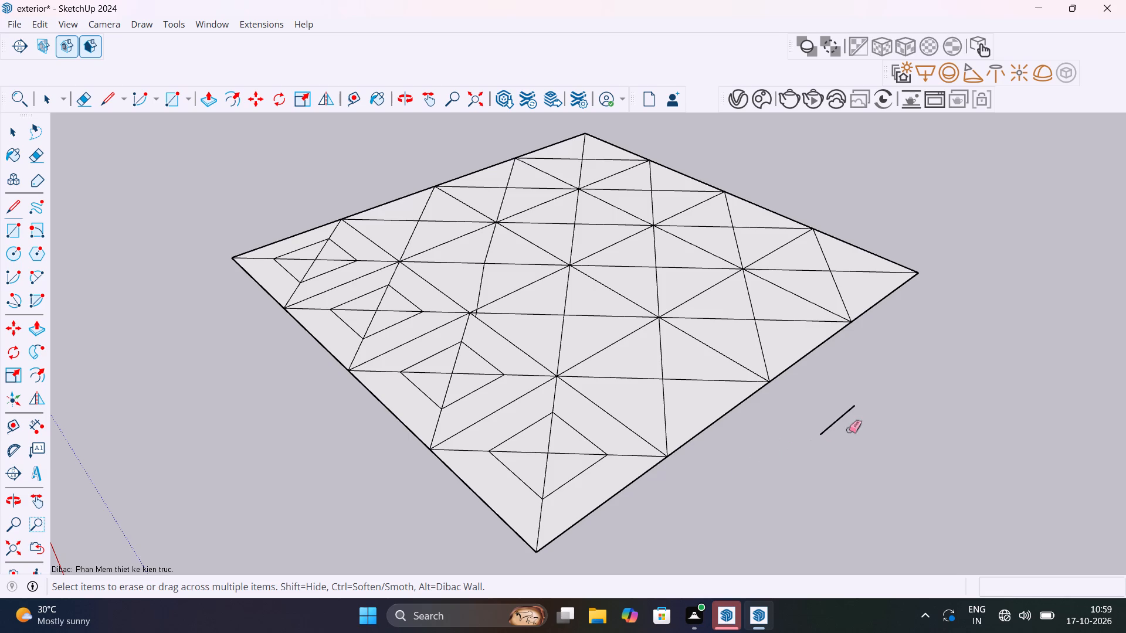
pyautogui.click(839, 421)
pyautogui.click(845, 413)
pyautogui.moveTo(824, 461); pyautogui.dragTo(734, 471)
# Delete the entire subdivided square with all its diagonals, grid lines and inner squares.
pyautogui.scroll(-5, 751, 470)
pyautogui.scroll(1, 751, 470)
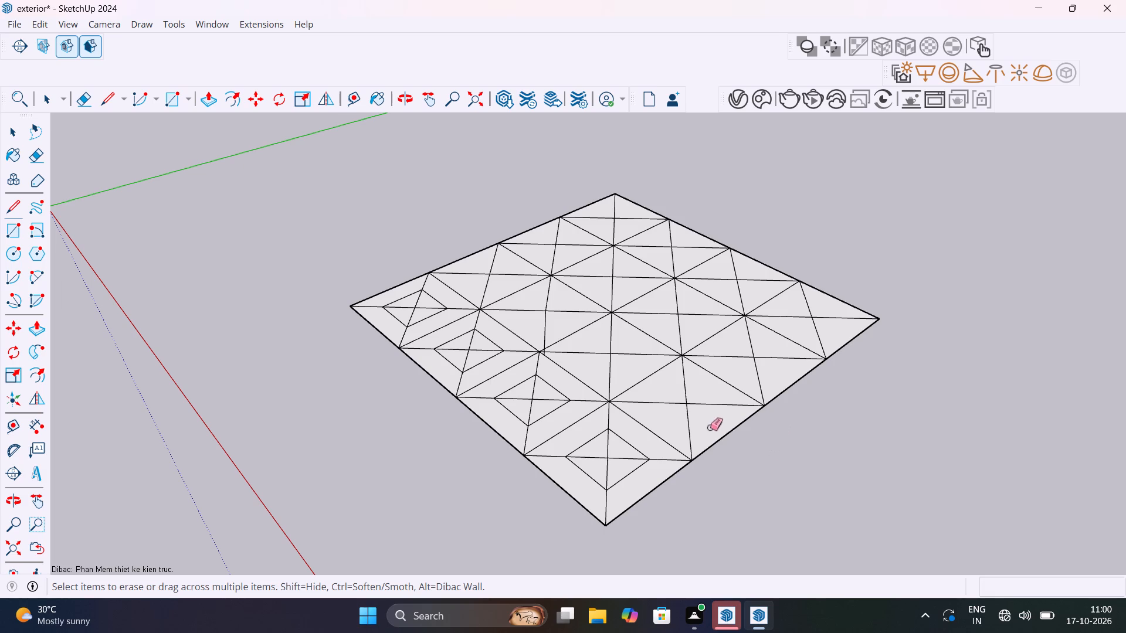
pyautogui.scroll(-4, 602, 331)
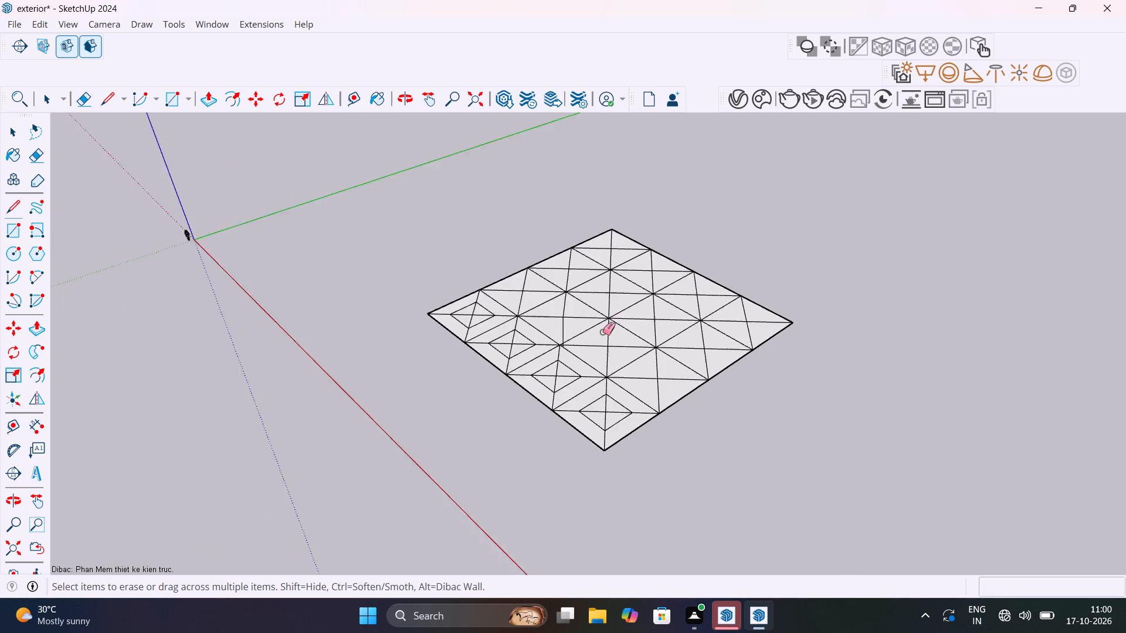
pyautogui.scroll(-2, 602, 332)
pyautogui.press('space')
pyautogui.moveTo(807, 441); pyautogui.dragTo(453, 115)
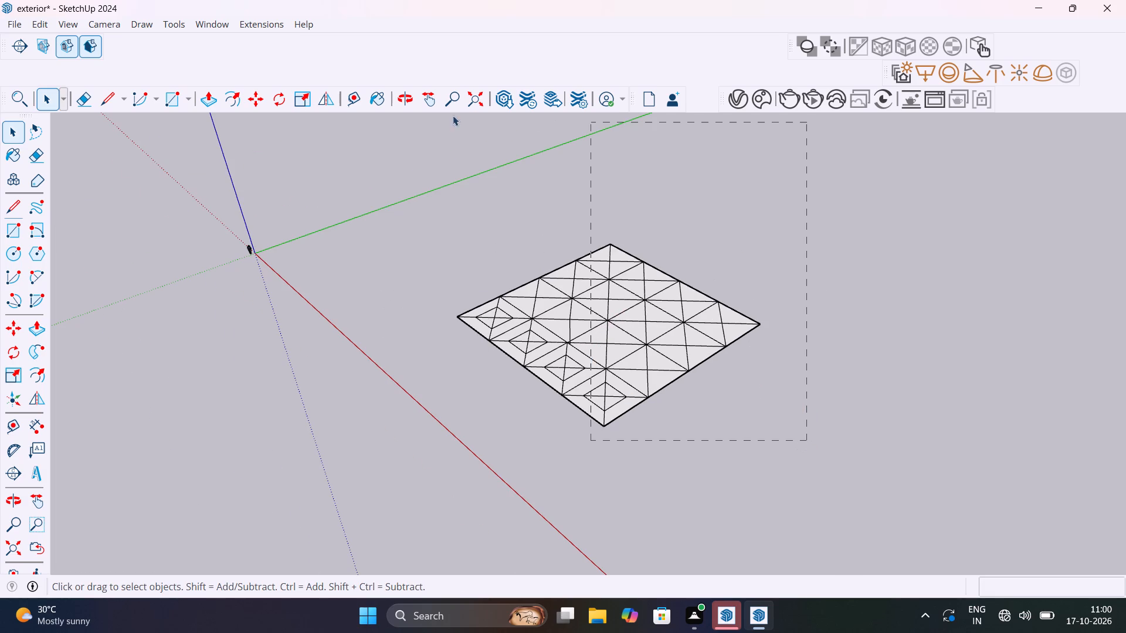
pyautogui.moveTo(453, 115); pyautogui.dragTo(360, 224)
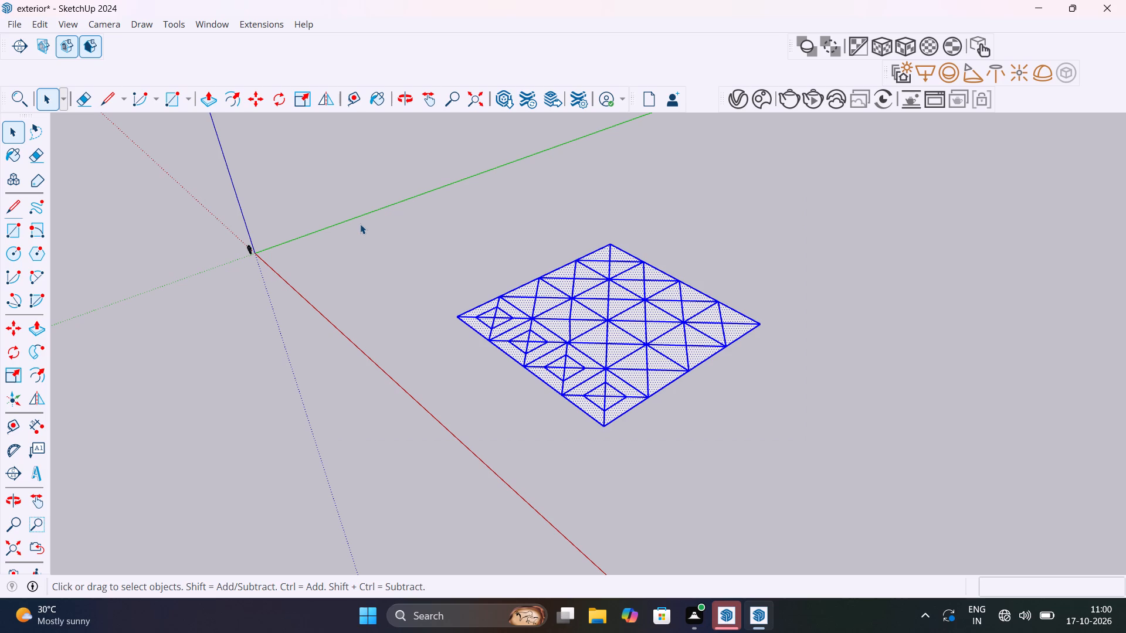
pyautogui.press('Delete')
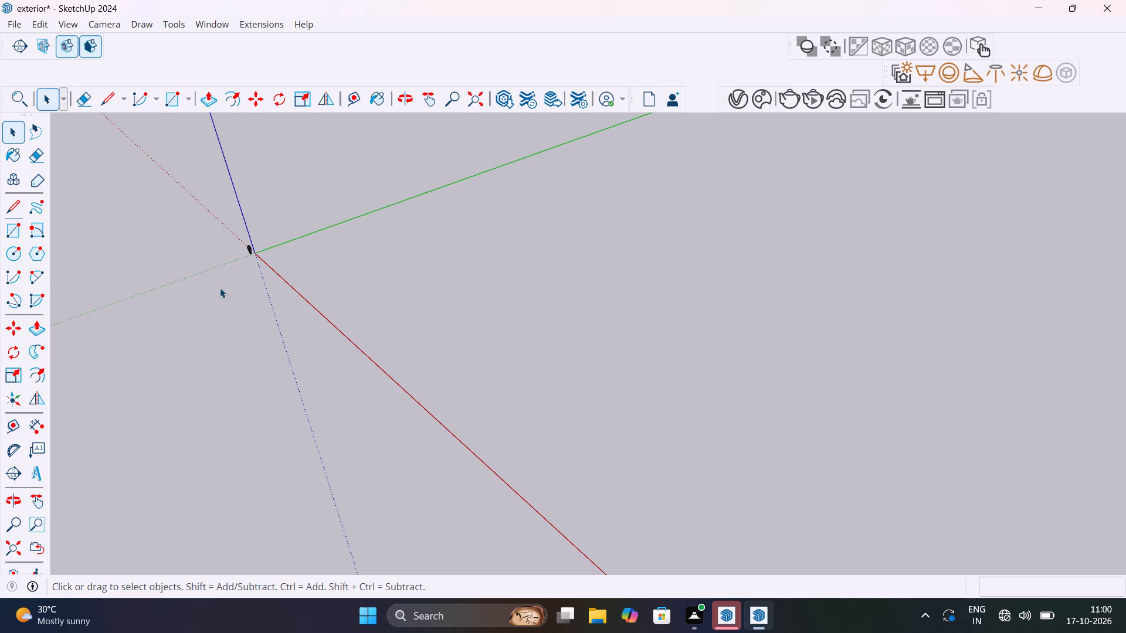
# Turn on the back edges display so the ground-floor plan lines show through the house walls.
pyautogui.scroll(5, 223, 276)
pyautogui.scroll(-15, 272, 245)
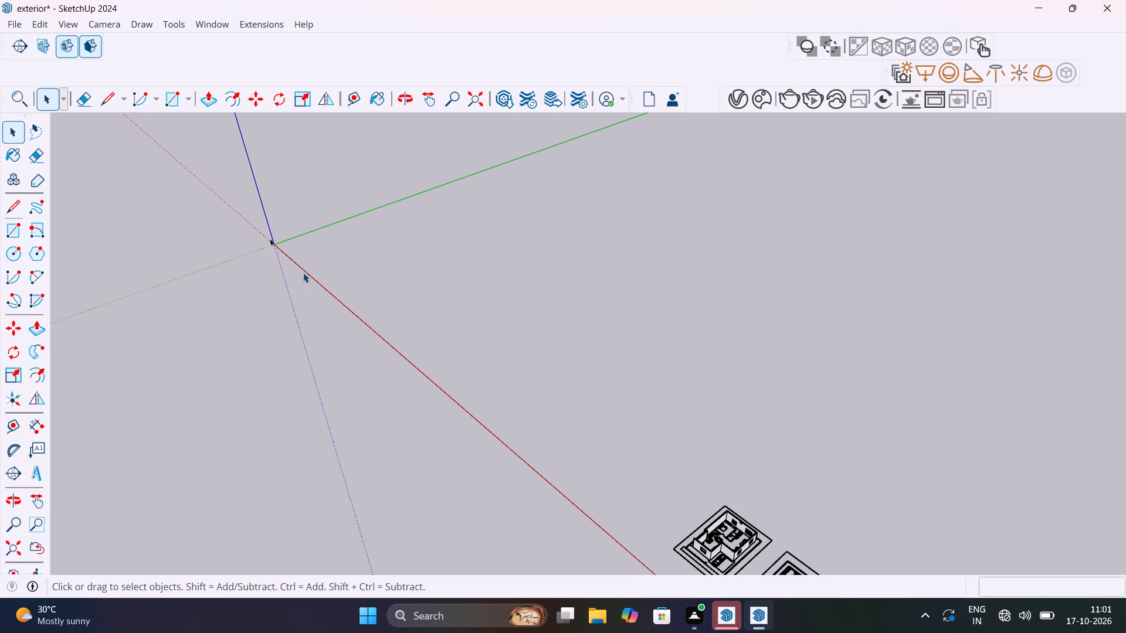
pyautogui.keyDown('shift'); pyautogui.scroll(-1, 508, 342); pyautogui.keyUp('shift')
pyautogui.keyDown('shift'); pyautogui.moveTo(508, 342); pyautogui.dragTo(400, 208, button='middle'); pyautogui.keyUp('shift')
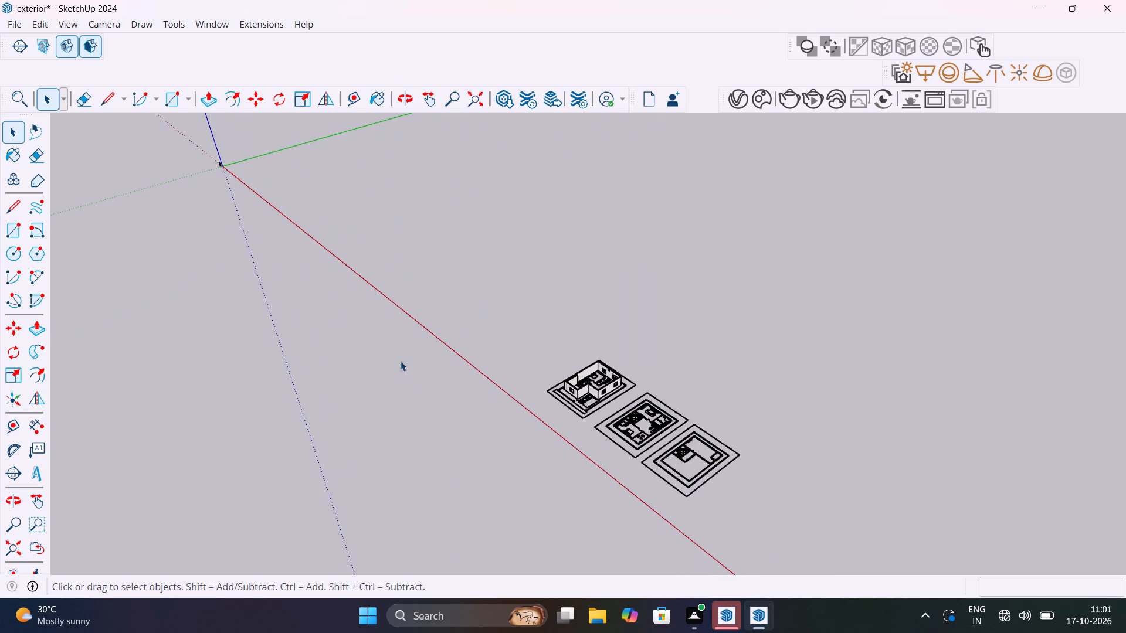
pyautogui.scroll(11, 632, 396)
pyautogui.moveTo(582, 394); pyautogui.dragTo(786, 384, button='middle')
pyautogui.scroll(1, 786, 384)
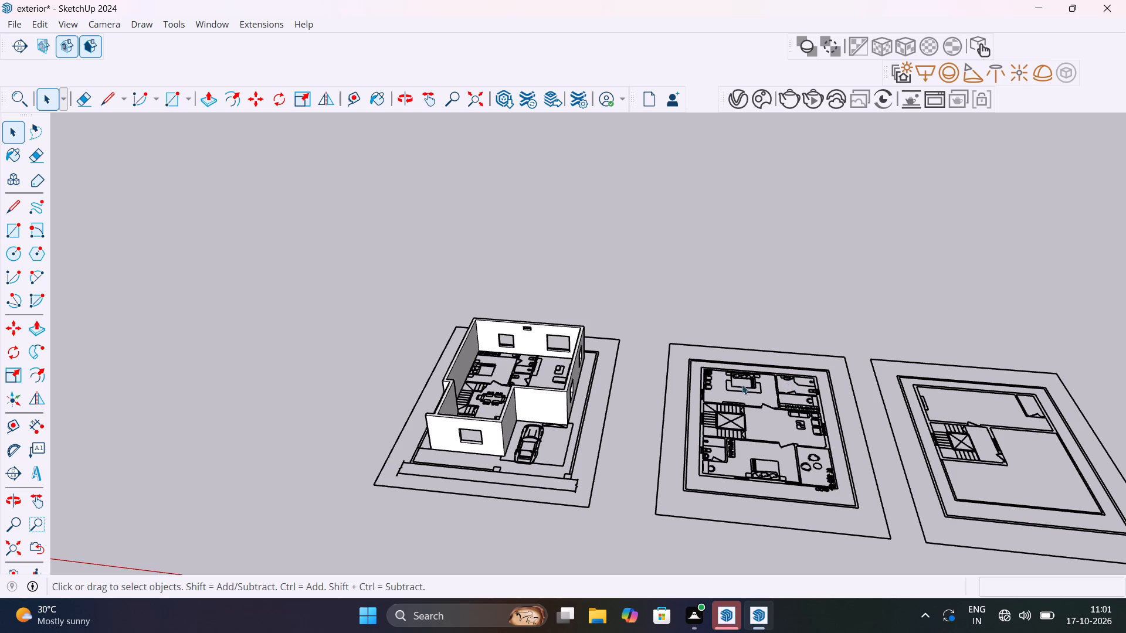
pyautogui.scroll(9, 545, 397)
pyautogui.keyDown('shift'); pyautogui.moveTo(540, 410); pyautogui.dragTo(567, 369, button='middle'); pyautogui.keyUp('shift')
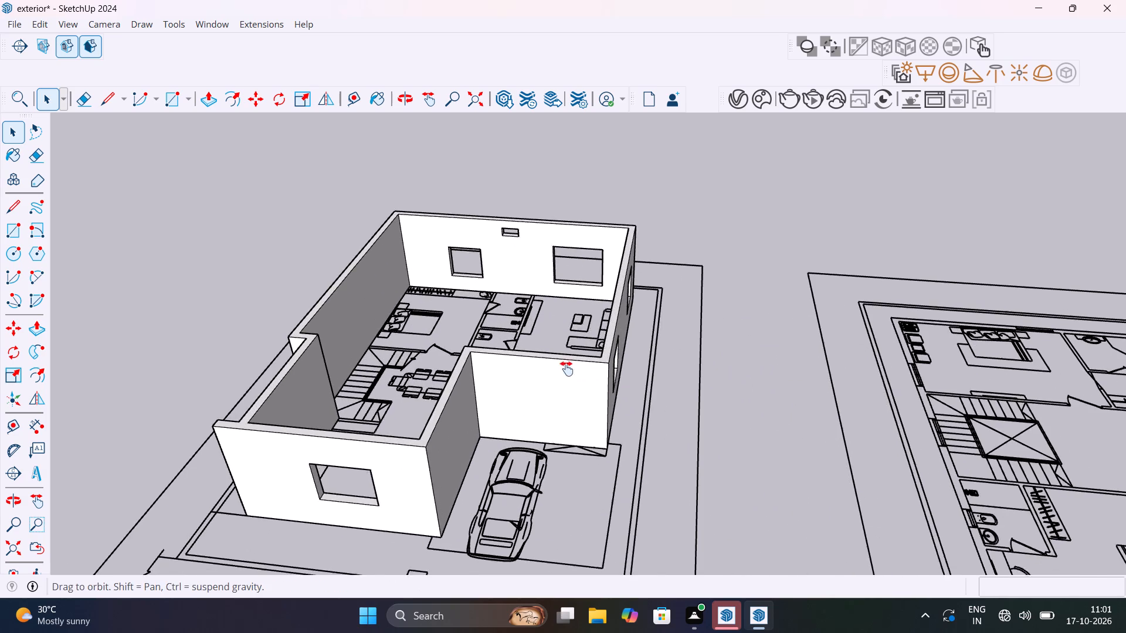
pyautogui.keyDown('shift'); pyautogui.moveTo(567, 369); pyautogui.dragTo(467, 334, button='middle'); pyautogui.keyUp('shift')
pyautogui.press('k')
pyautogui.scroll(6, 595, 410)
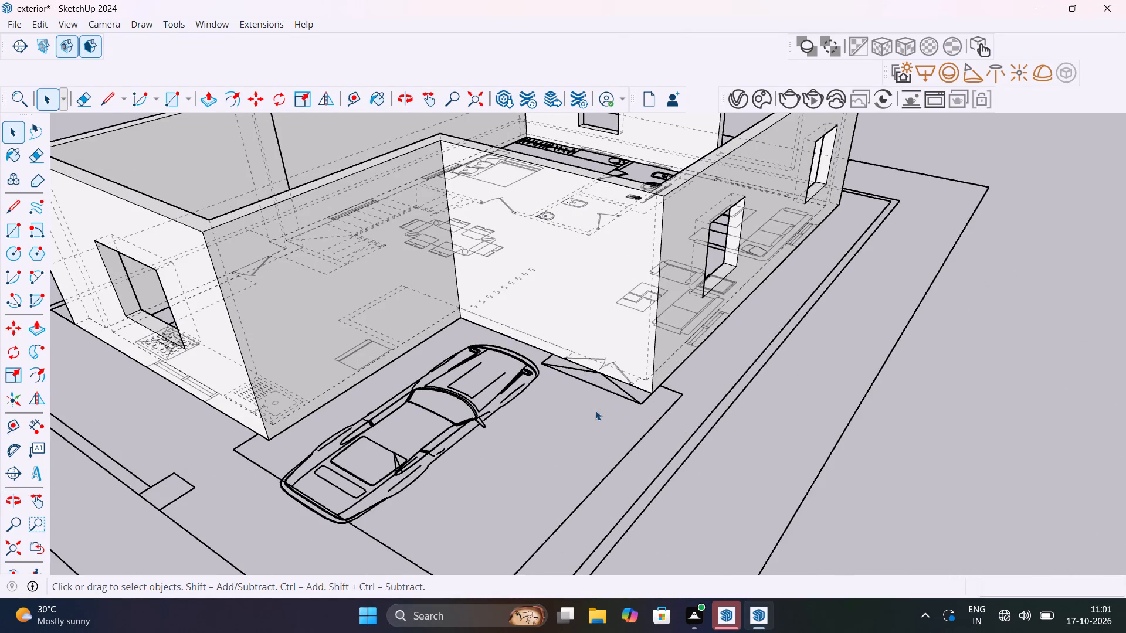
pyautogui.write('kk')
# Examine the house walls and the plan lines from several sides around the car porch and entrance.
pyautogui.scroll(-6, 593, 404)
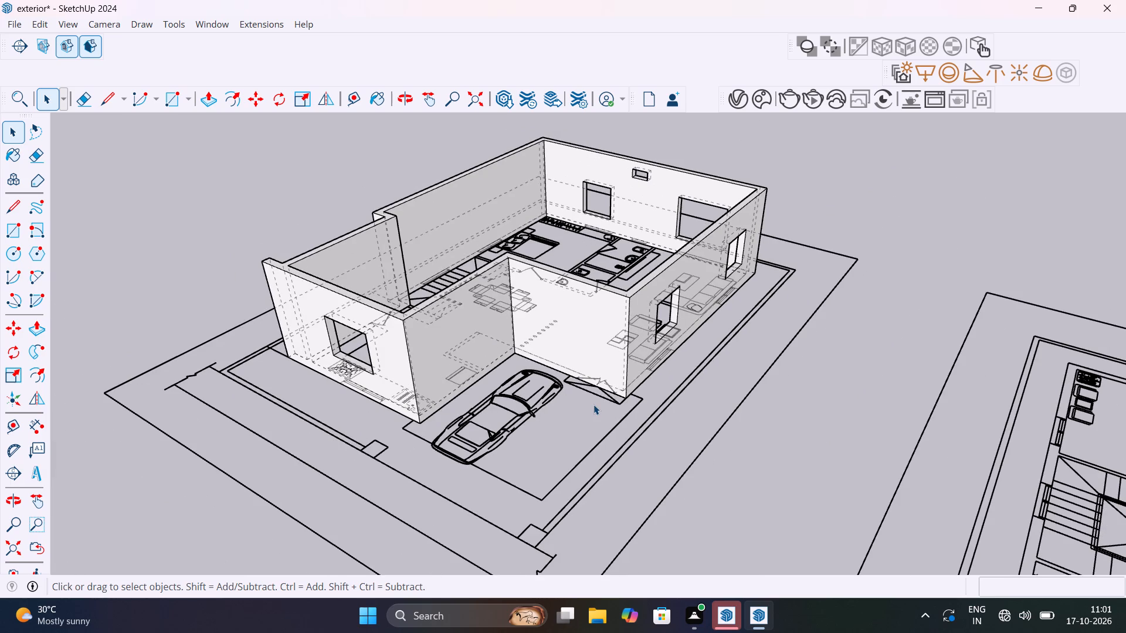
pyautogui.keyDown('shift'); pyautogui.moveTo(608, 386); pyautogui.dragTo(606, 437, button='middle'); pyautogui.keyUp('shift')
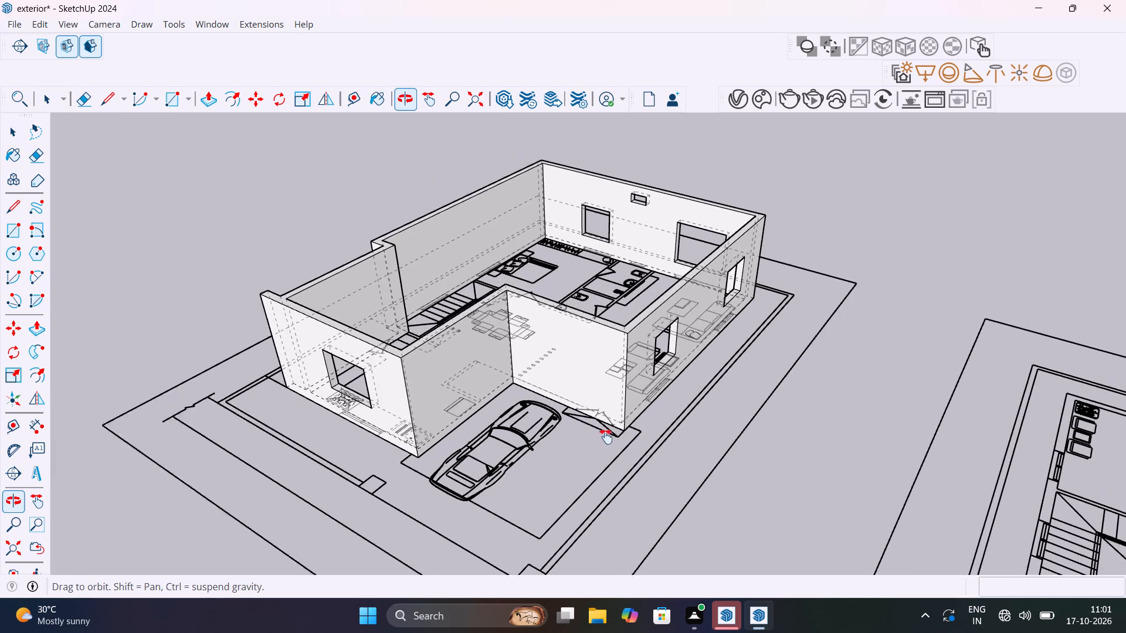
pyautogui.keyDown('shift'); pyautogui.moveTo(606, 437); pyautogui.dragTo(615, 500, button='middle'); pyautogui.keyUp('shift')
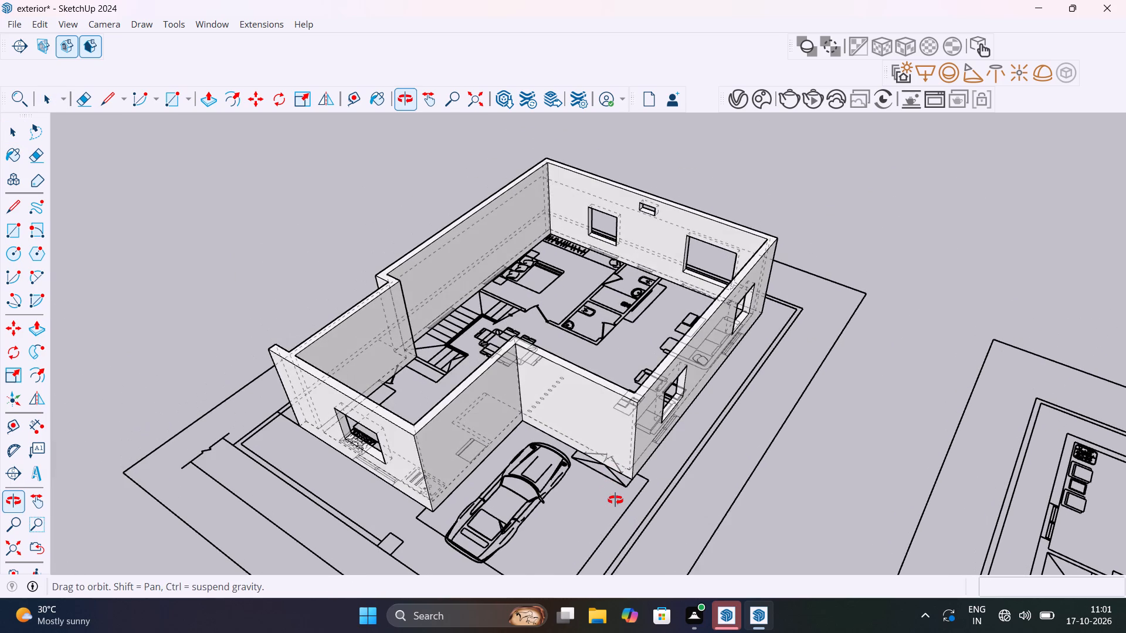
pyautogui.keyDown('shift'); pyautogui.moveTo(615, 500); pyautogui.dragTo(467, 459, button='middle'); pyautogui.keyUp('shift')
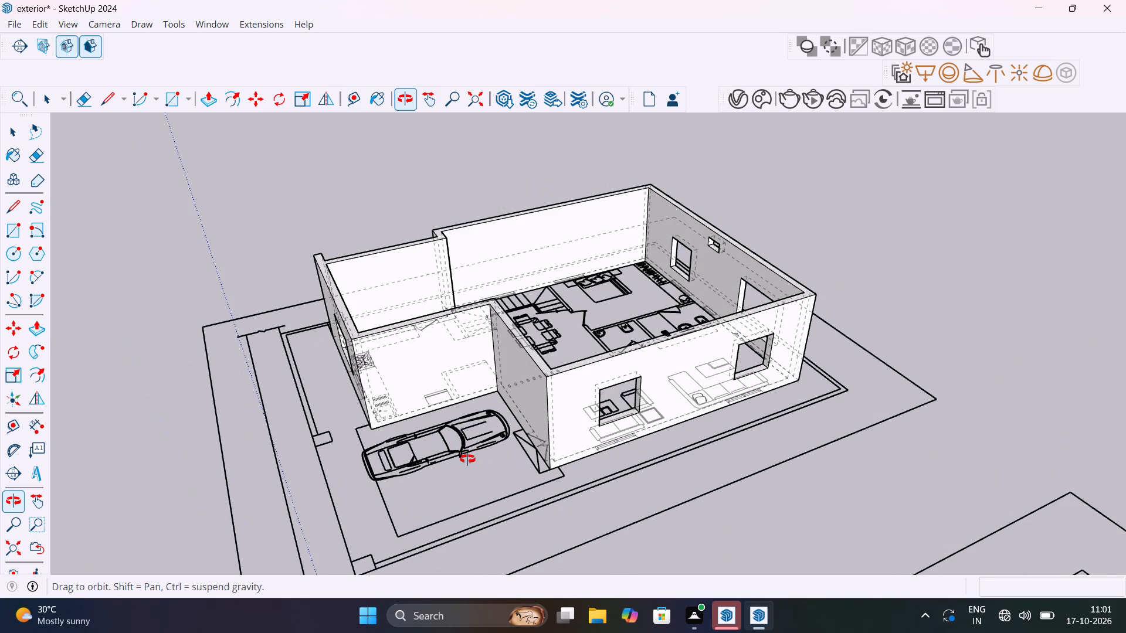
pyautogui.keyDown('shift'); pyautogui.moveTo(467, 459); pyautogui.dragTo(759, 430, button='middle'); pyautogui.keyUp('shift')
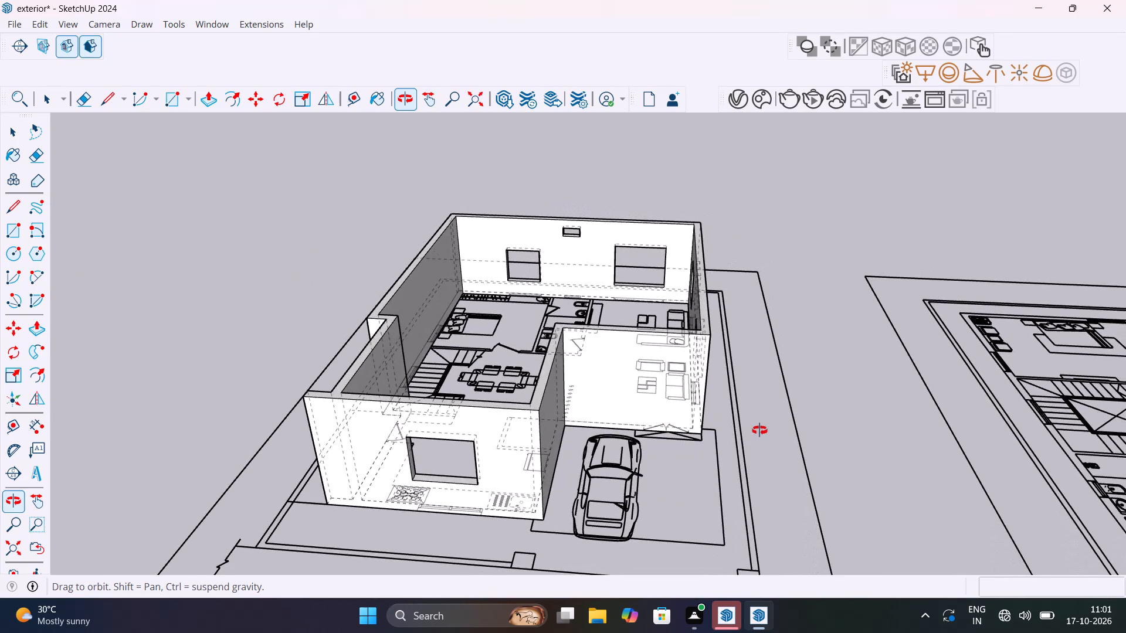
pyautogui.keyDown('shift'); pyautogui.moveTo(759, 430); pyautogui.dragTo(742, 431, button='middle'); pyautogui.keyUp('shift')
pyautogui.press('k')
pyautogui.press('k')
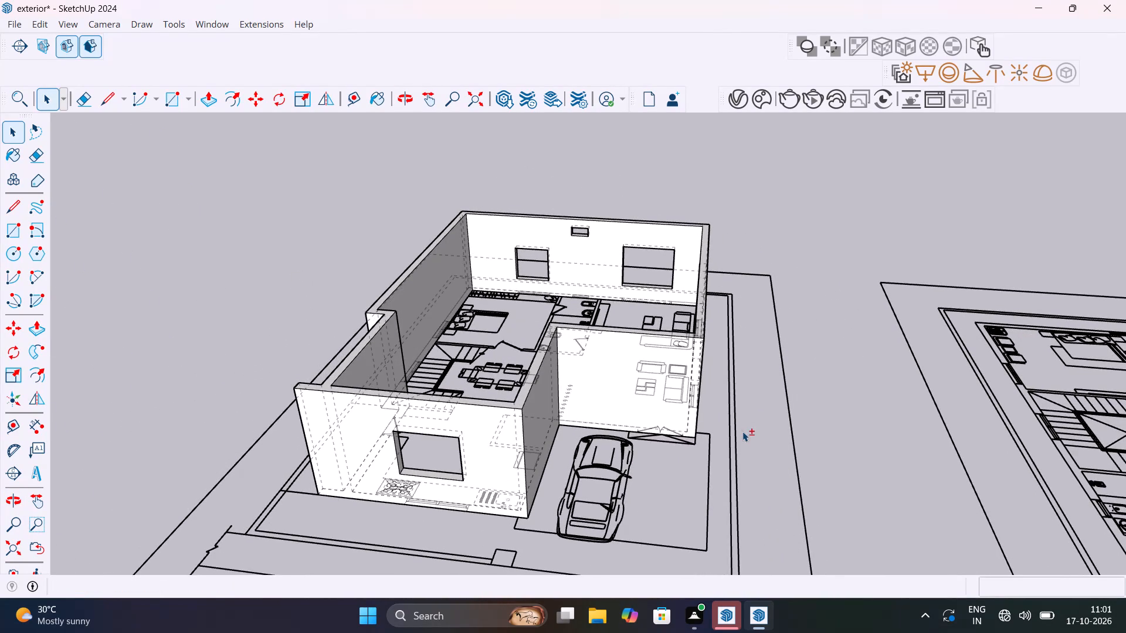
# Place two vertical guides on the entrance wall at the plan's double-door jambs, 1' 1 1/2" from the wall's outer corner and 4' apart.
pyautogui.scroll(10, 720, 429)
pyautogui.moveTo(688, 448); pyautogui.dragTo(732, 445, button='middle')
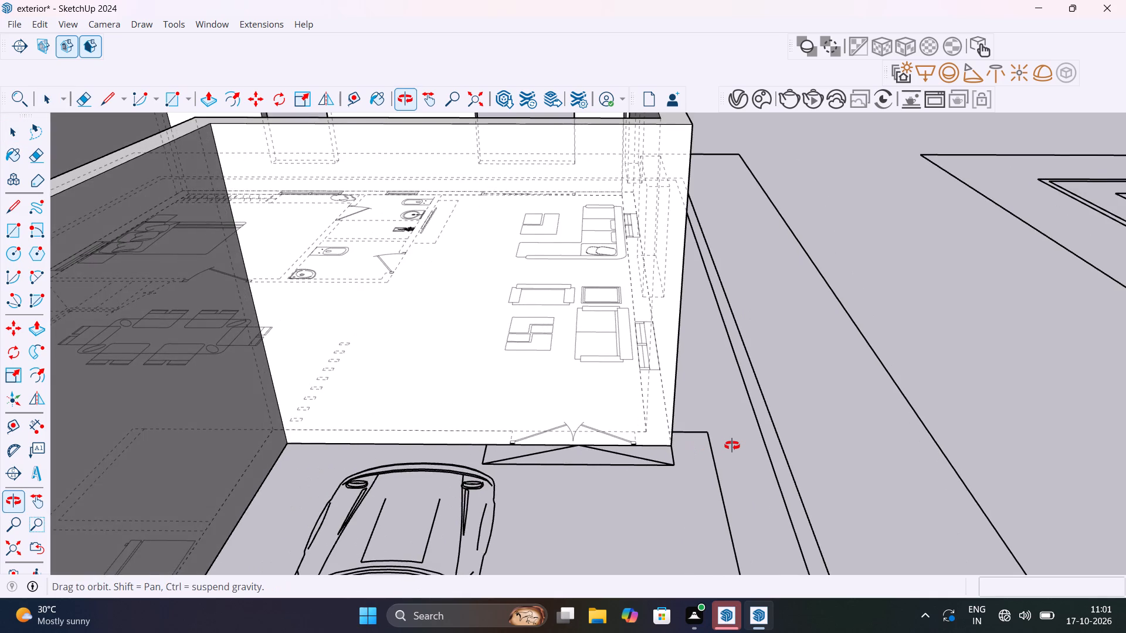
pyautogui.moveTo(732, 445); pyautogui.dragTo(726, 421, button='middle')
pyautogui.press('t')
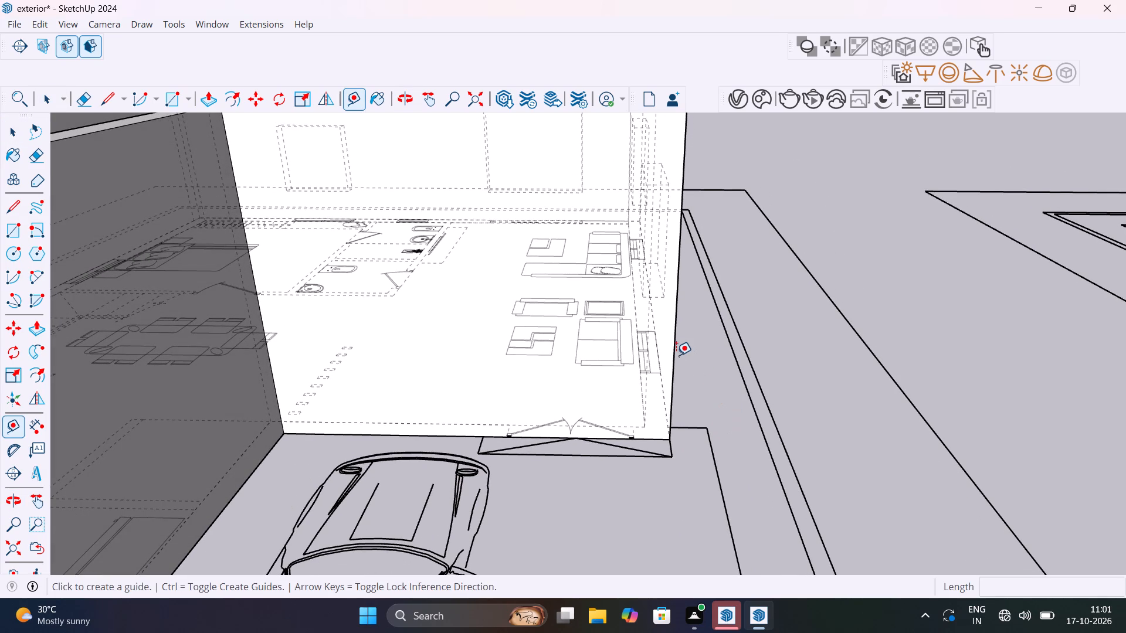
pyautogui.click(676, 353)
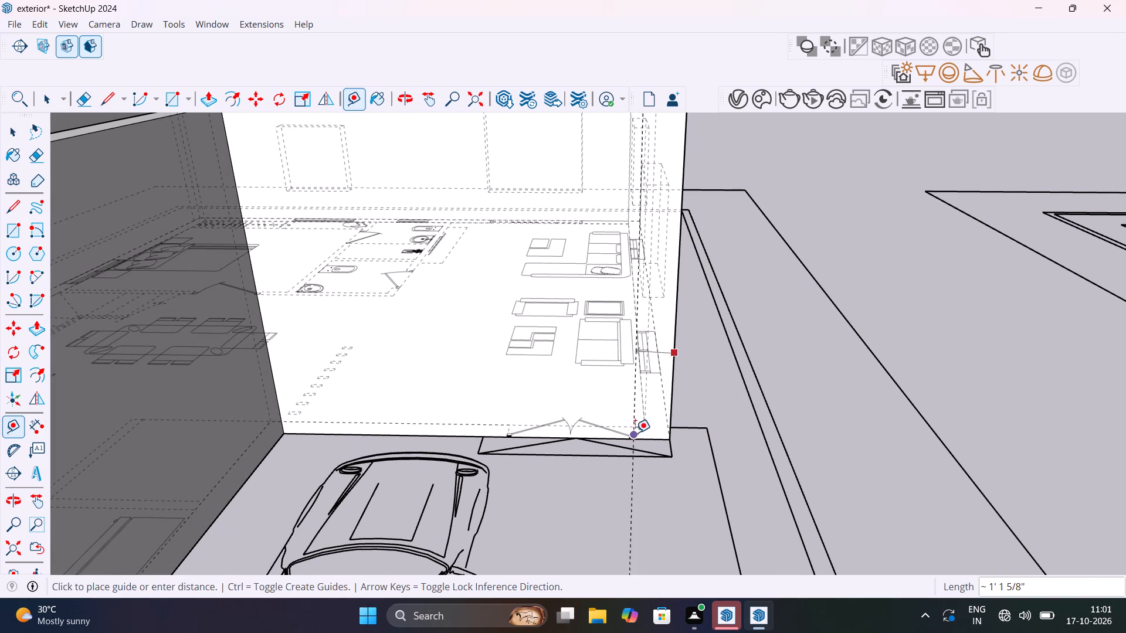
pyautogui.scroll(14, 631, 440)
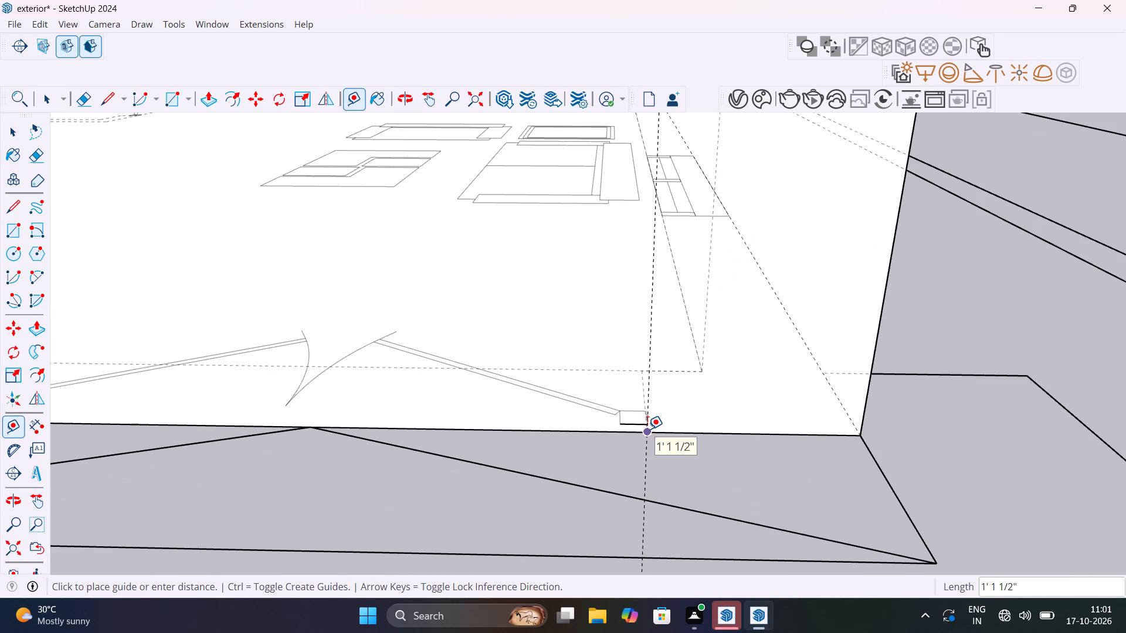
pyautogui.click(647, 429)
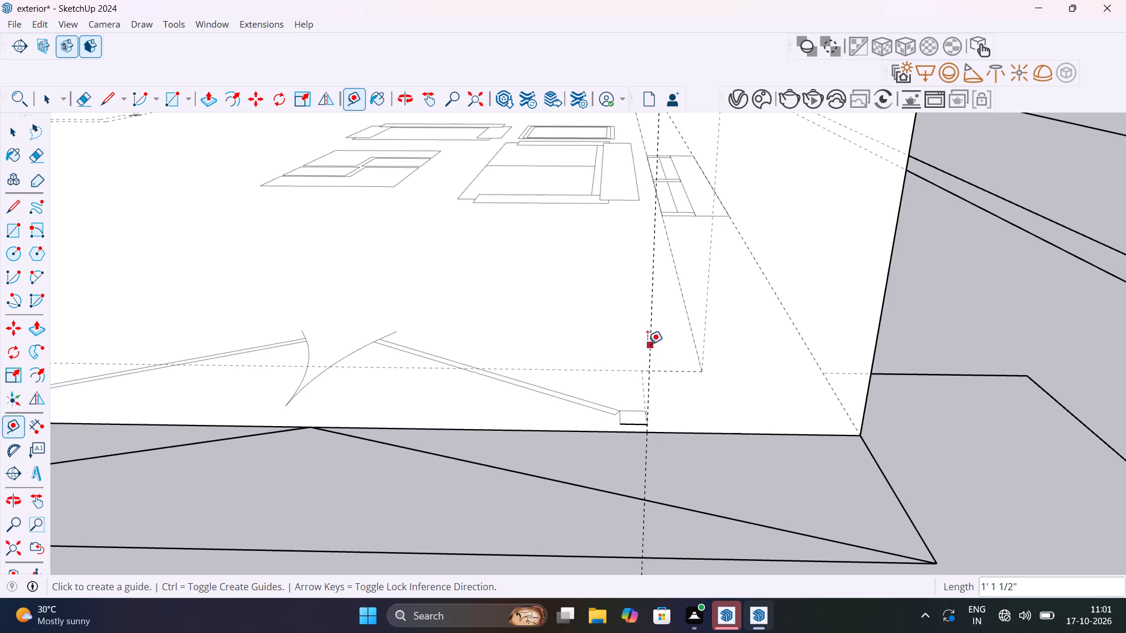
pyautogui.click(651, 340)
pyautogui.scroll(-13, 559, 346)
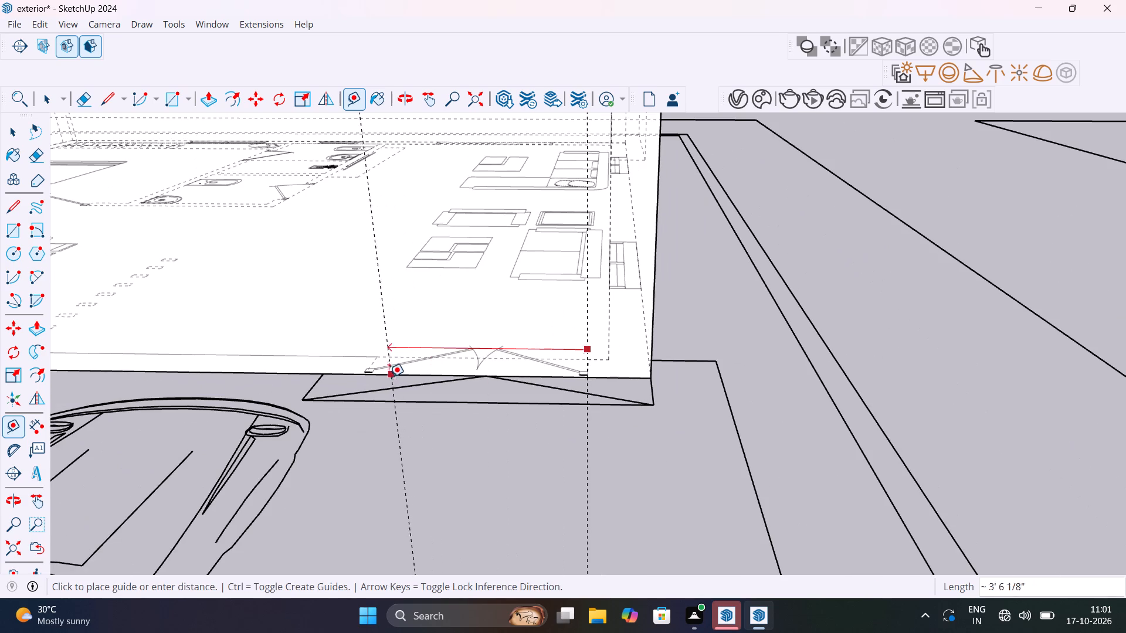
pyautogui.scroll(15, 368, 380)
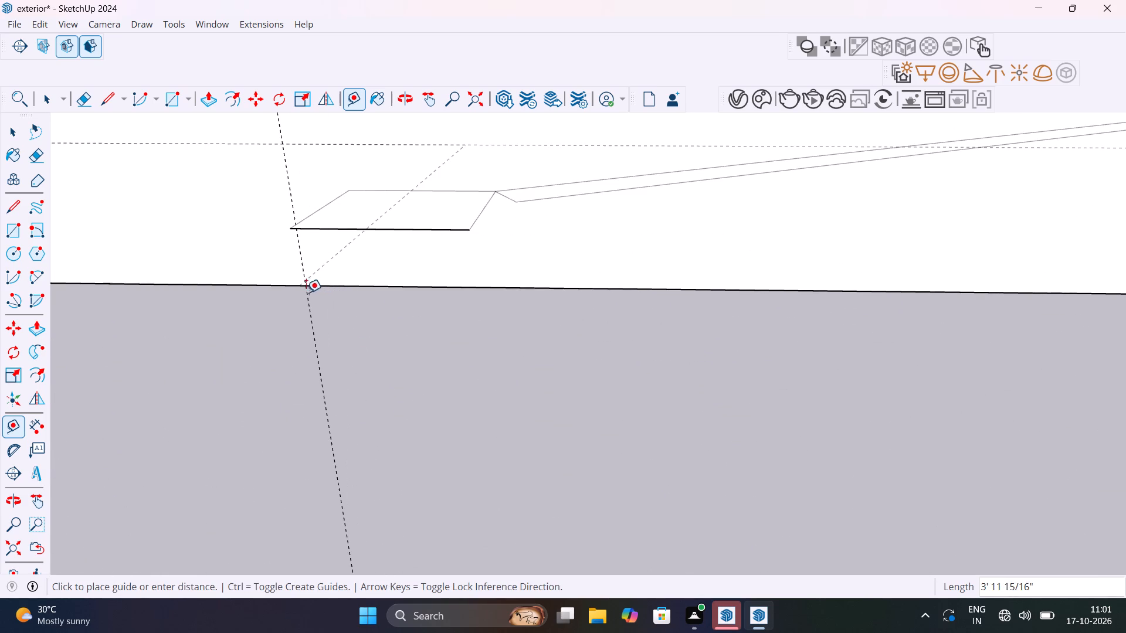
pyautogui.click(295, 284)
pyautogui.scroll(-20, 314, 397)
pyautogui.scroll(-1, 314, 397)
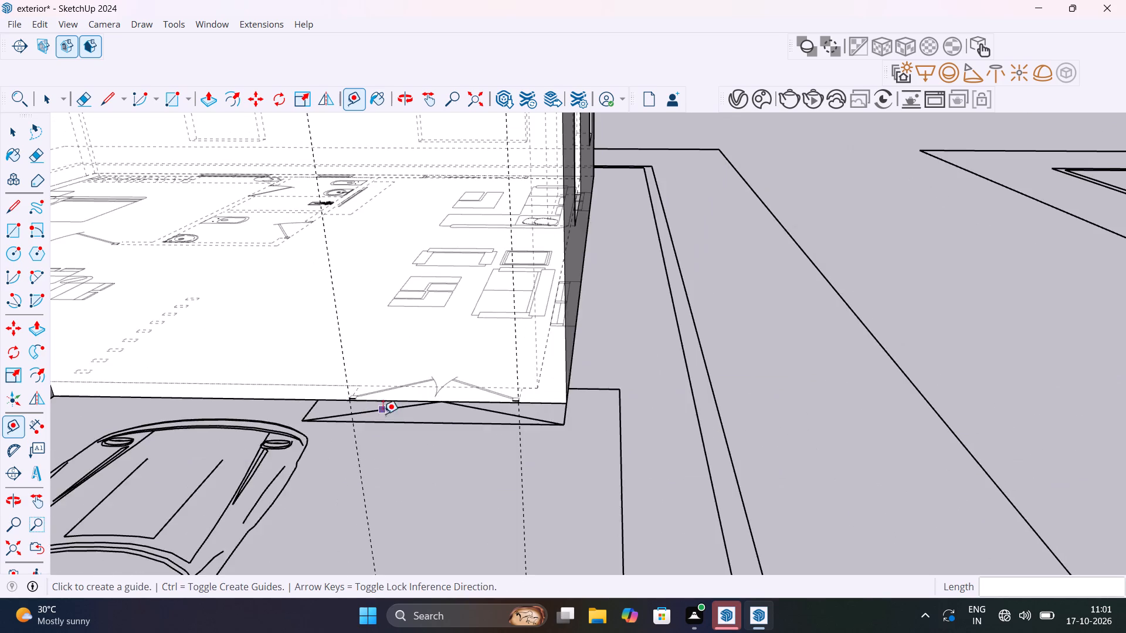
# Place a horizontal guide 7' above the base of the entrance wall for the door head.
pyautogui.moveTo(419, 416); pyautogui.dragTo(457, 519, button='middle')
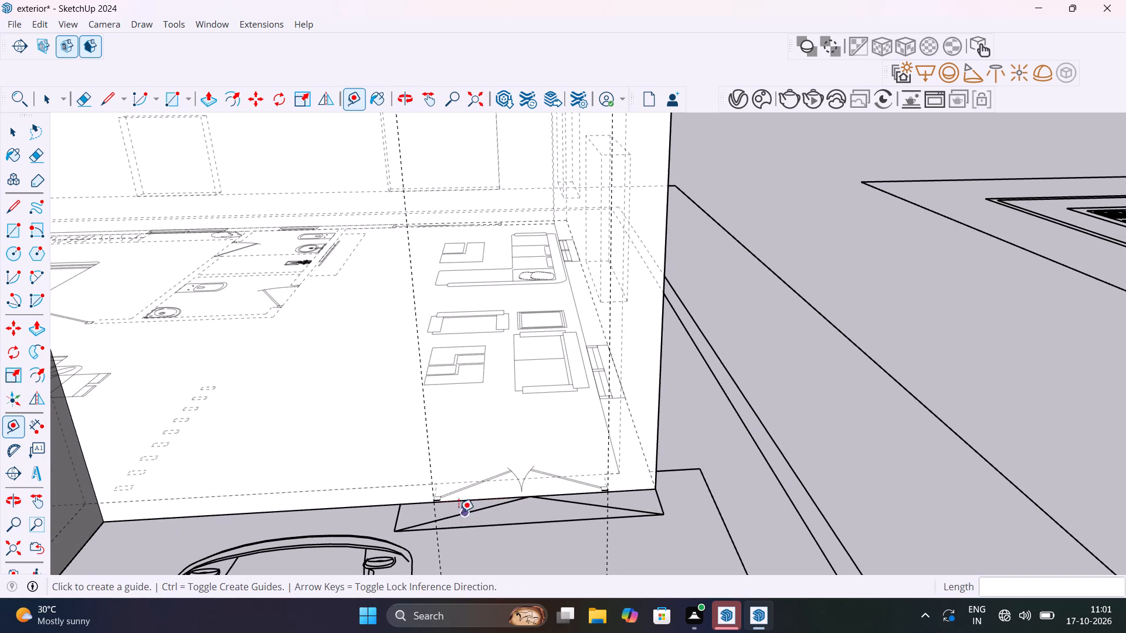
pyautogui.click(467, 499)
pyautogui.scroll(-6, 495, 329)
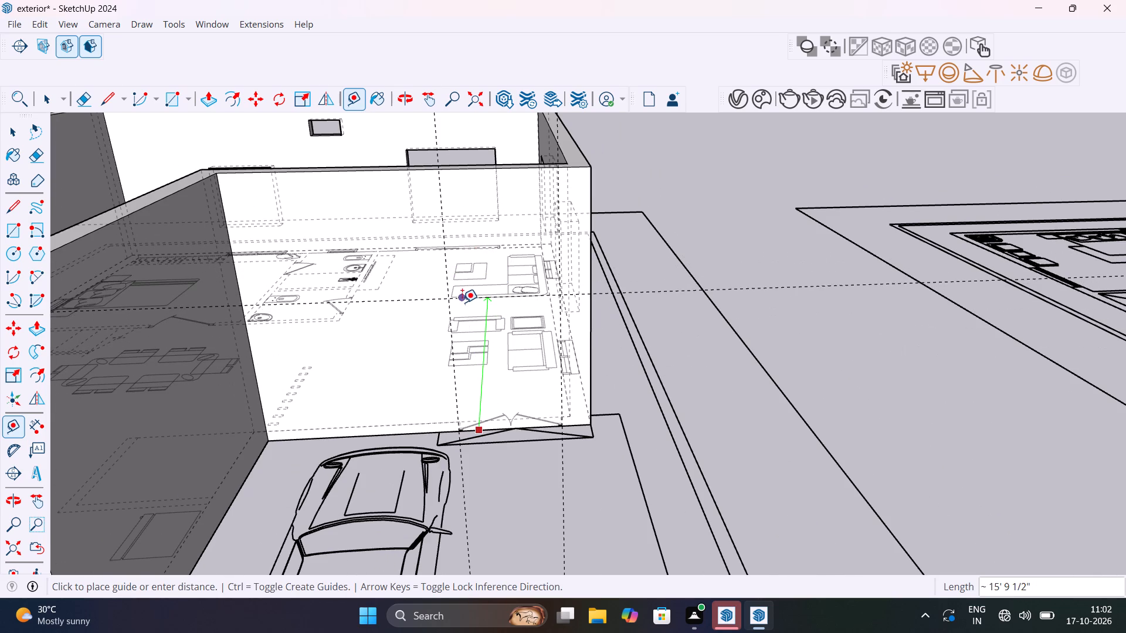
pyautogui.press('Up')
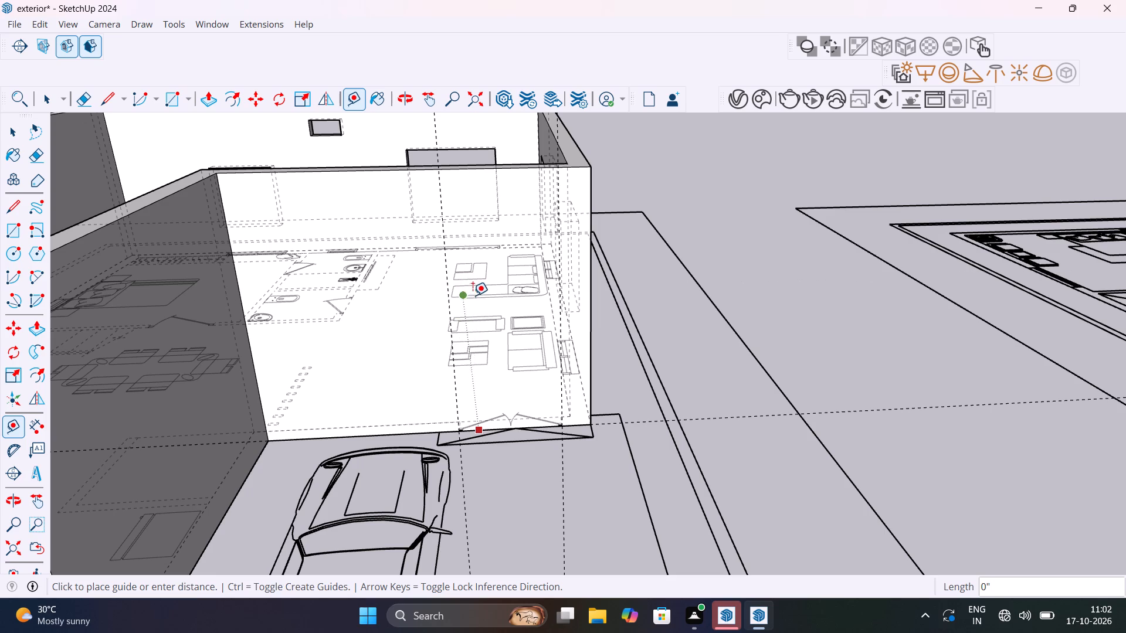
pyautogui.press('Up')
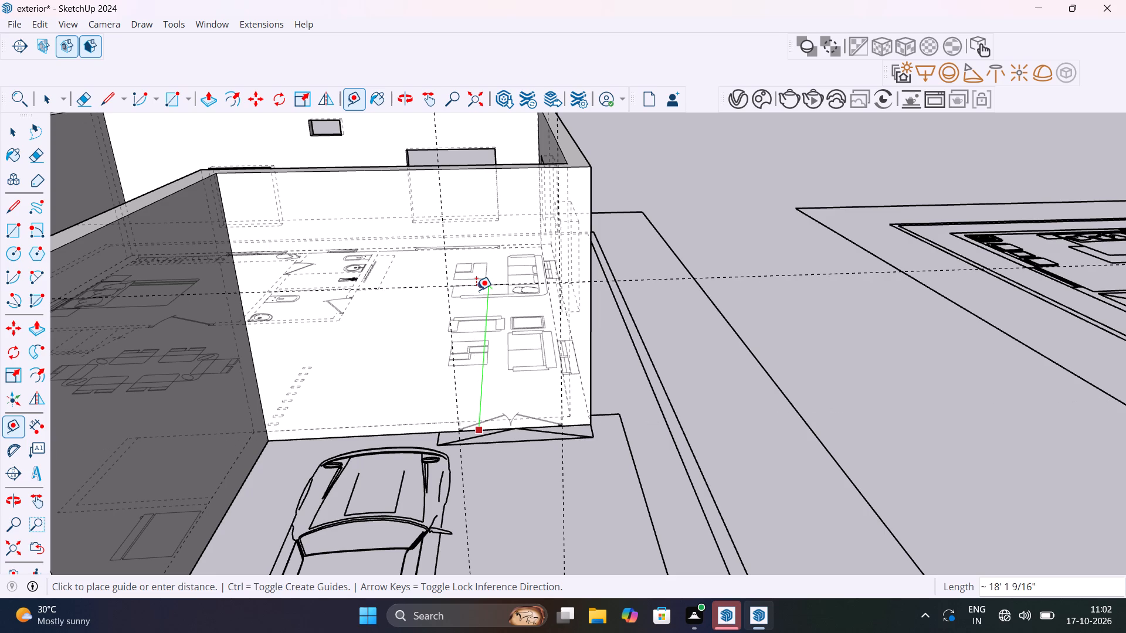
pyautogui.press('Up')
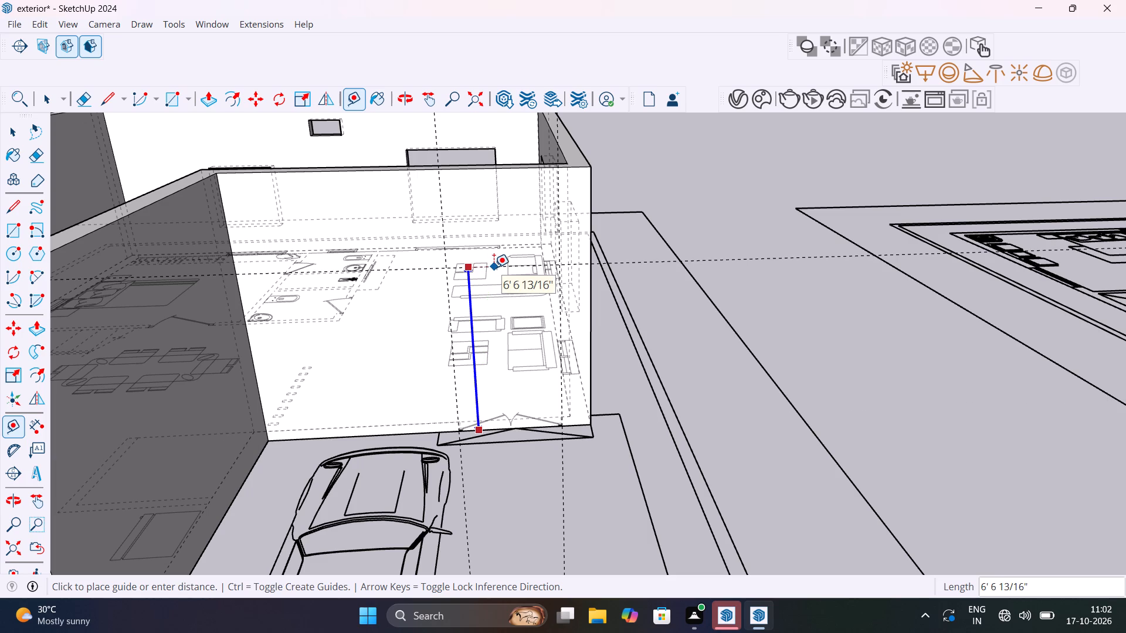
pyautogui.write("7'")
pyautogui.press('Return')
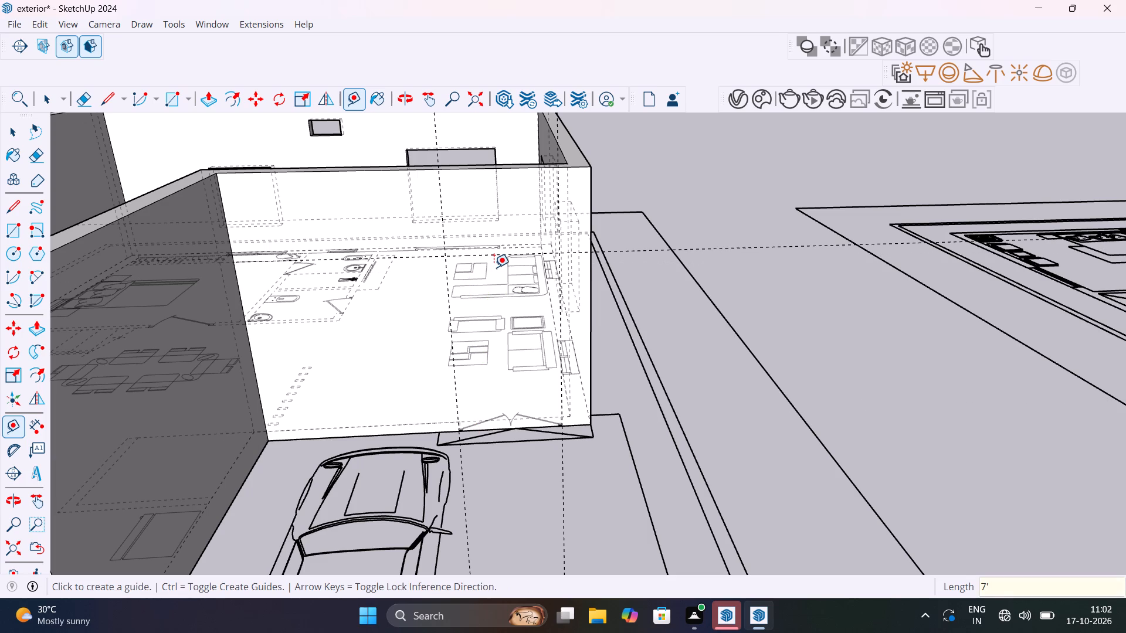
pyautogui.press('space')
# Draw a 7' by 4' door rectangle on the entrance wall between the jamb guides, from the head guide down to the wall base.
pyautogui.press('r')
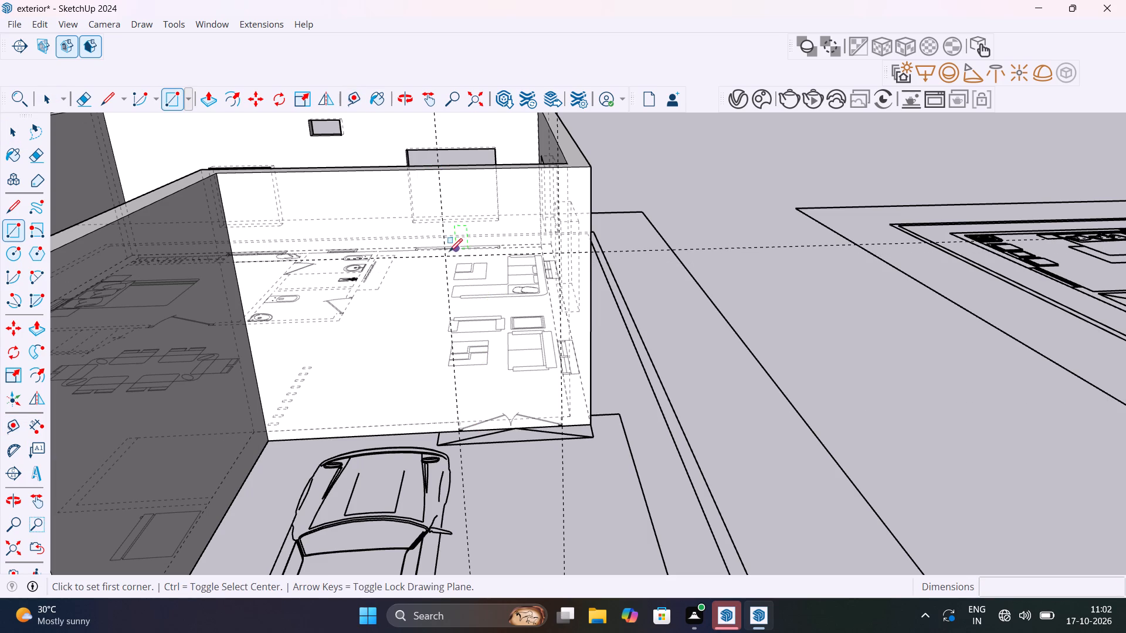
pyautogui.click(448, 255)
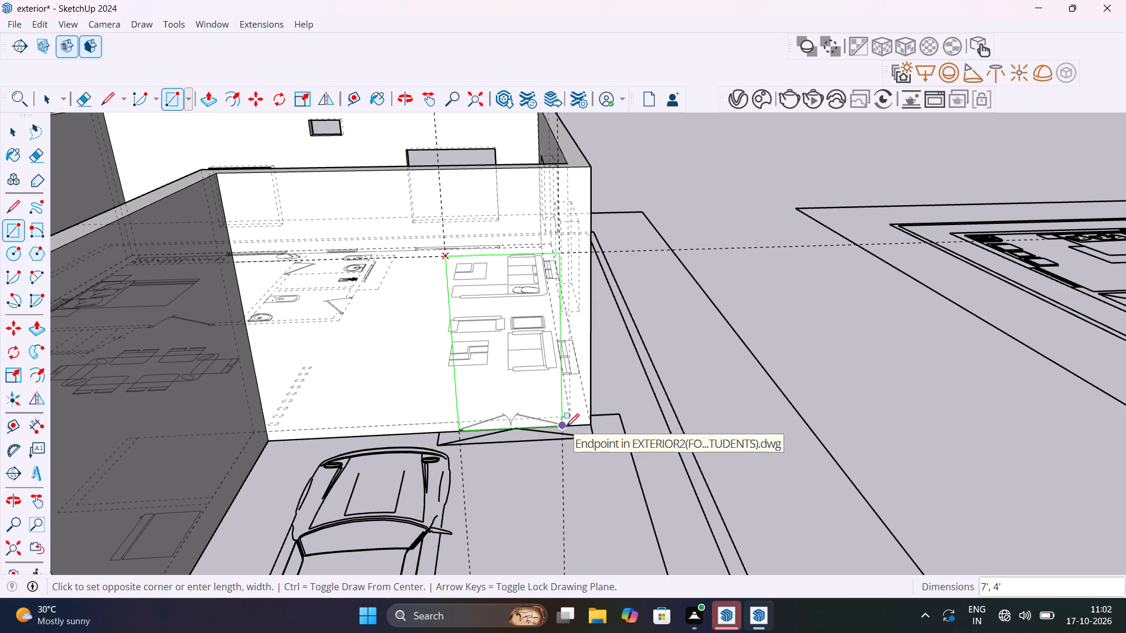
pyautogui.press('Escape')
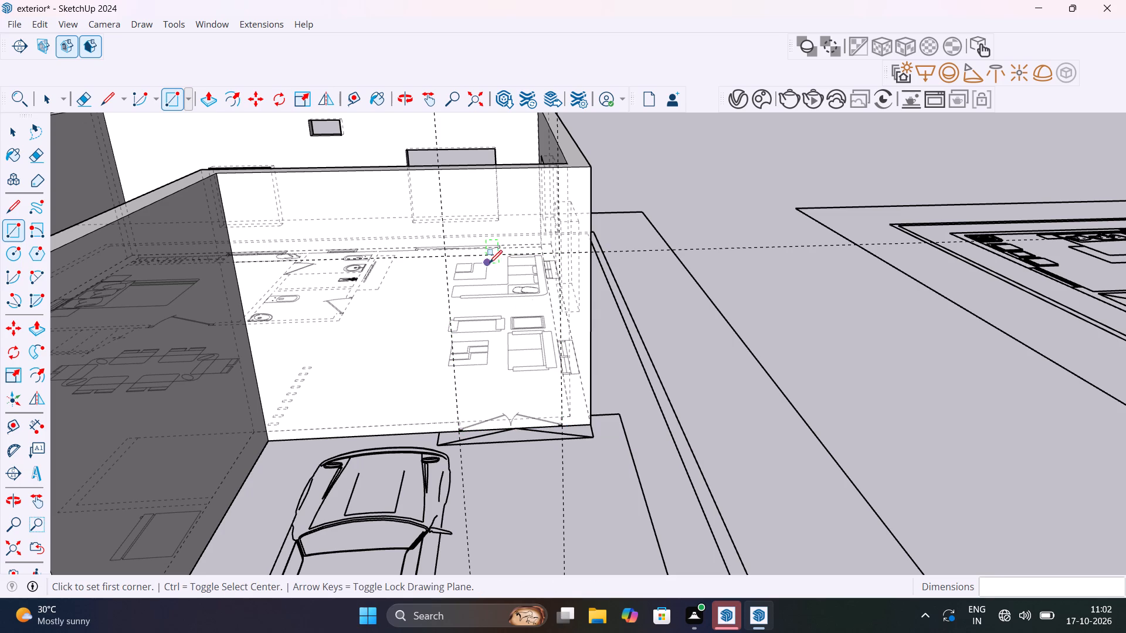
pyautogui.scroll(6, 483, 277)
pyautogui.scroll(-1, 483, 277)
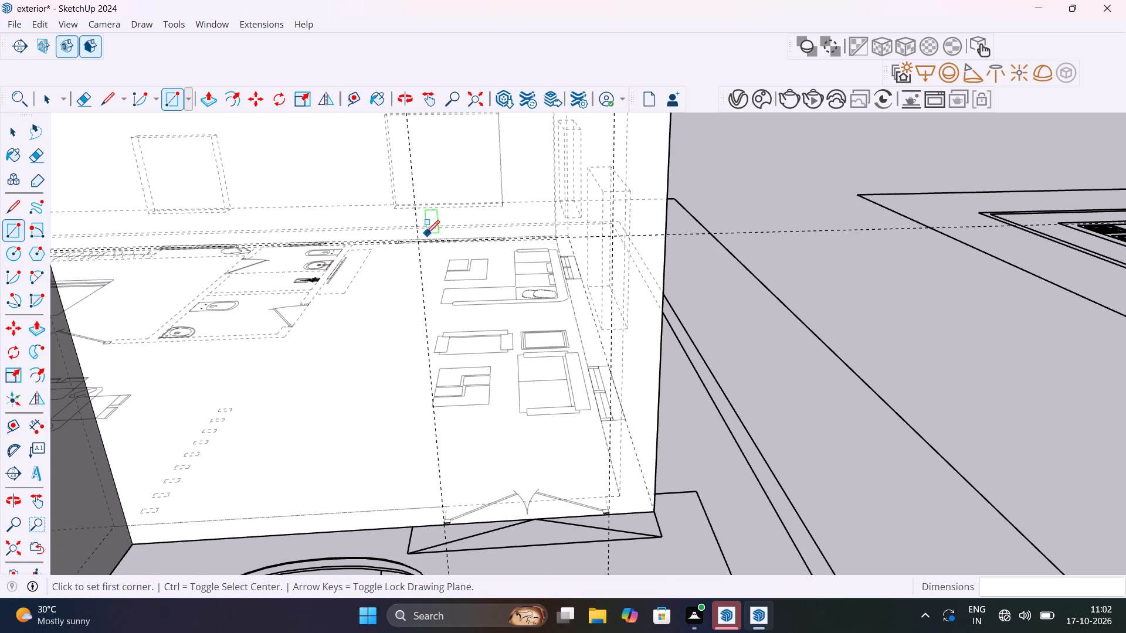
pyautogui.click(419, 241)
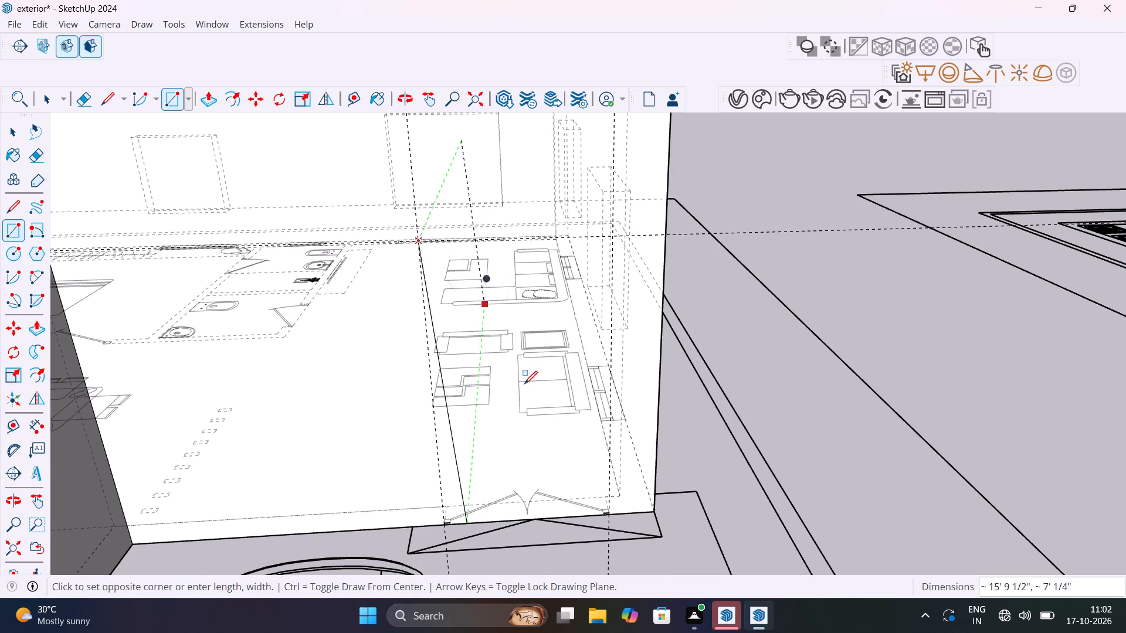
pyautogui.click(610, 509)
# Push the door rectangle 9" through the entrance wall to cut the door opening.
pyautogui.press('p')
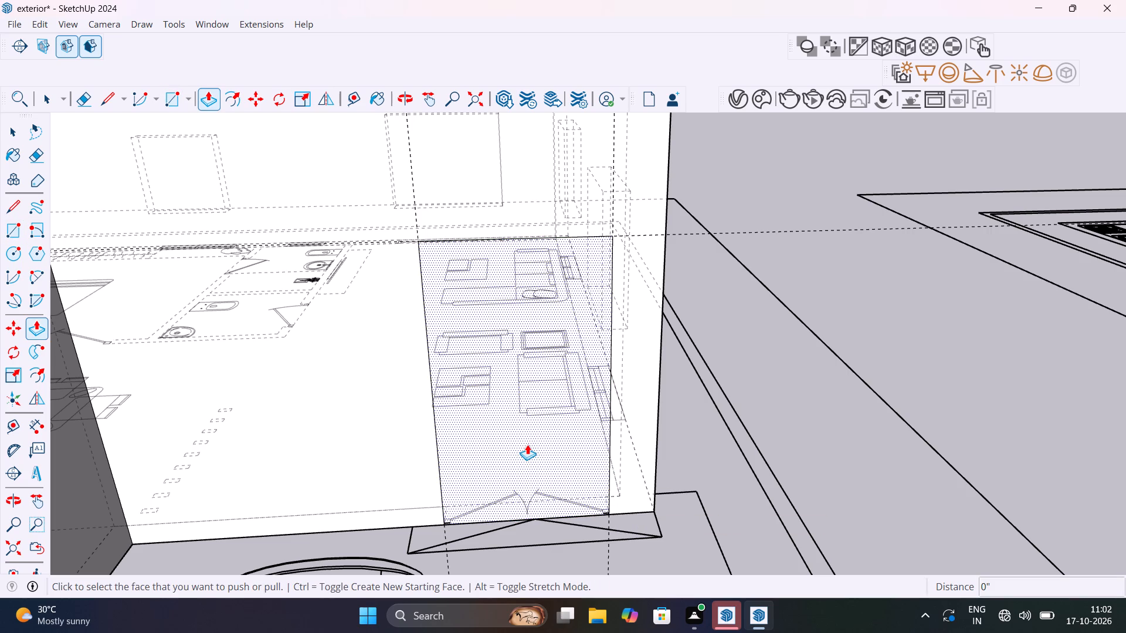
pyautogui.click(528, 445)
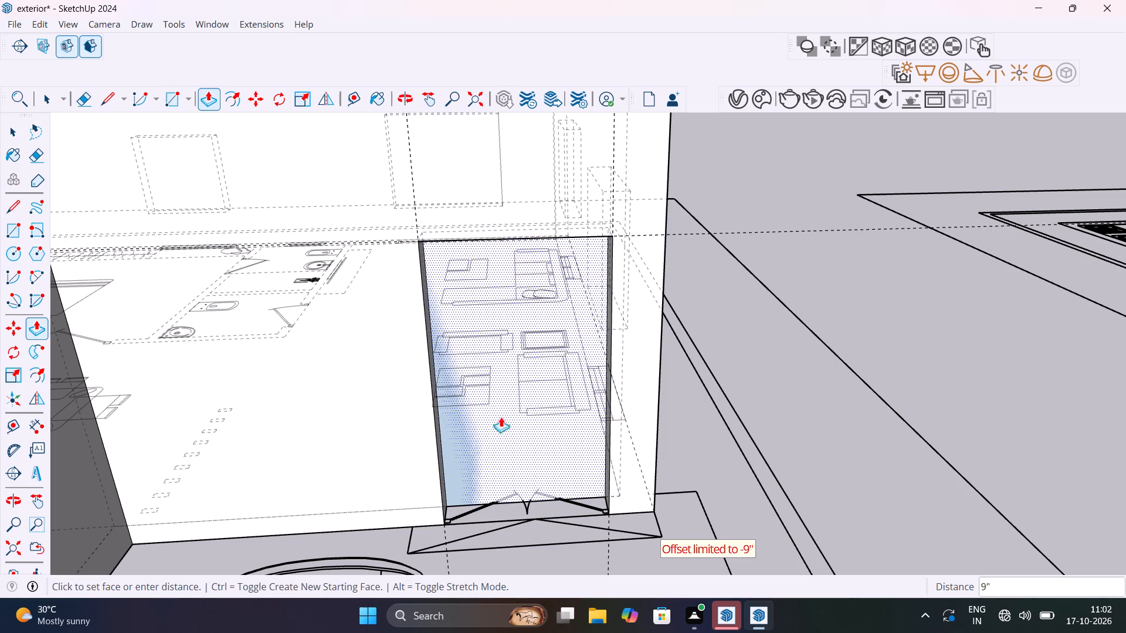
# Finish pushing the main entrance door rectangle 9" through the wall to open the doorway.
pyautogui.click(484, 413)
pyautogui.scroll(-11, 528, 426)
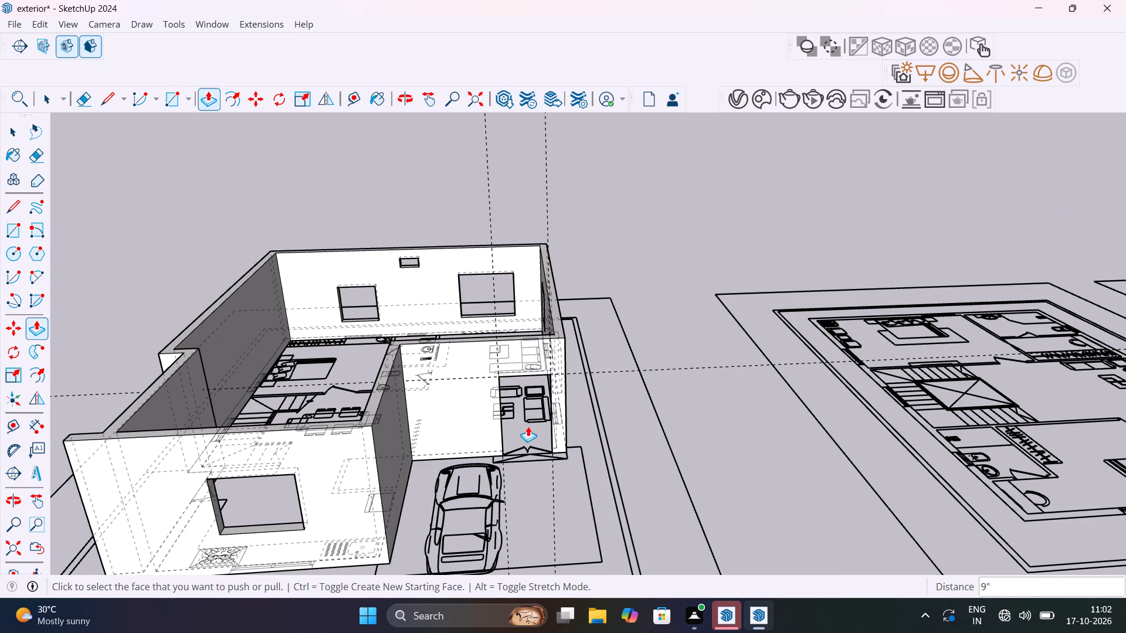
pyautogui.press('space')
# Place two vertical guides at the plan's single-door jambs on the recessed kitchen wall, 1' 3" from the recess corner and 2' 9" apart.
pyautogui.scroll(-1, 409, 465)
pyautogui.keyDown('shift'); pyautogui.moveTo(409, 465); pyautogui.dragTo(523, 408, button='middle'); pyautogui.keyUp('shift')
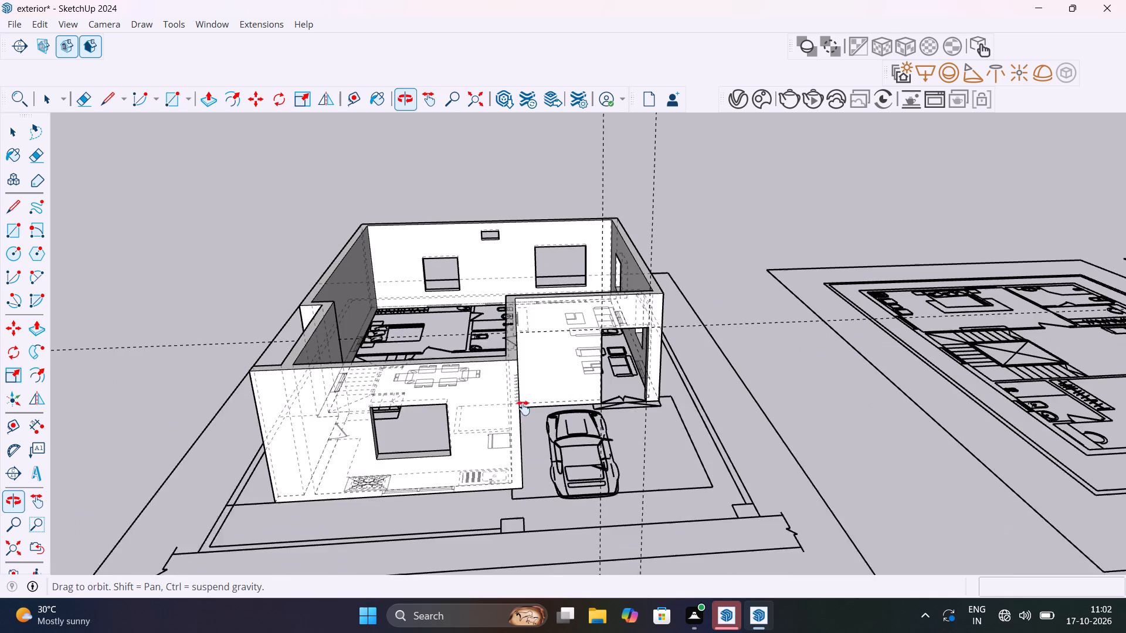
pyautogui.keyDown('shift'); pyautogui.moveTo(523, 408); pyautogui.dragTo(543, 400, button='middle'); pyautogui.keyUp('shift')
pyautogui.scroll(5, 312, 489)
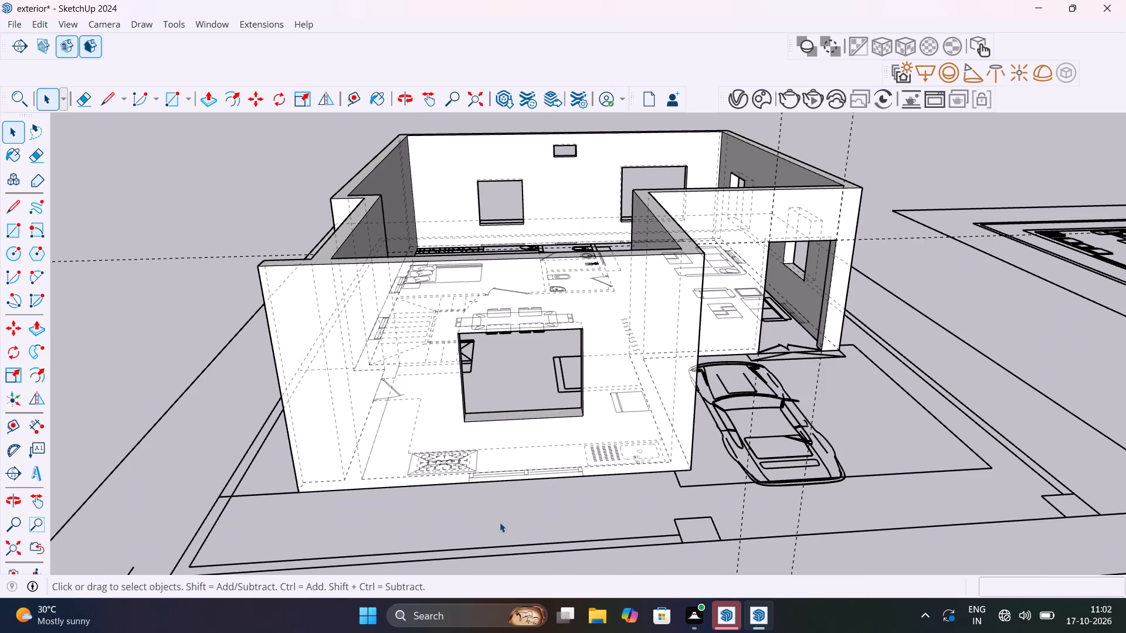
pyautogui.moveTo(540, 523); pyautogui.dragTo(839, 504, button='middle')
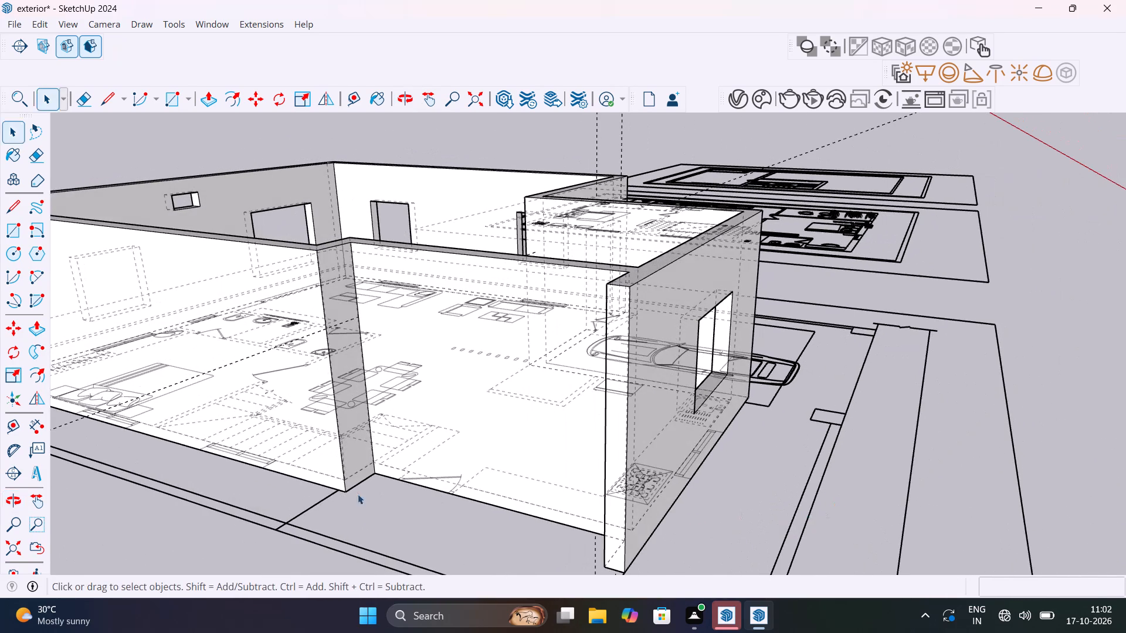
pyautogui.keyDown('shift'); pyautogui.moveTo(446, 499); pyautogui.dragTo(574, 446, button='middle'); pyautogui.keyUp('shift')
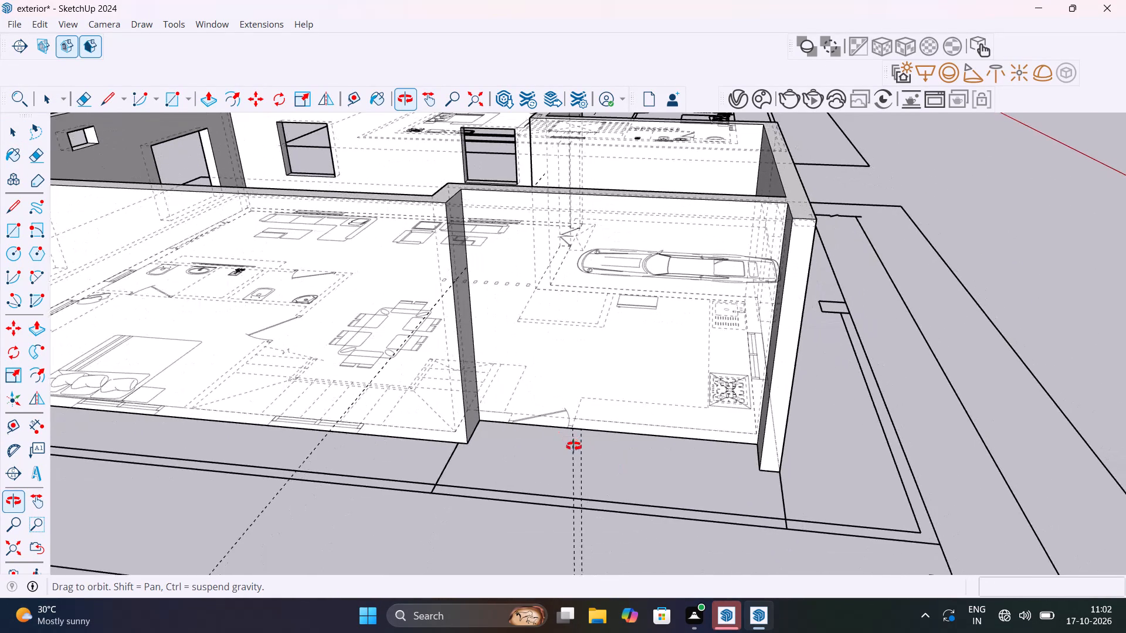
pyautogui.keyDown('shift'); pyautogui.moveTo(574, 446); pyautogui.dragTo(528, 512, button='middle'); pyautogui.keyUp('shift')
pyautogui.press('t')
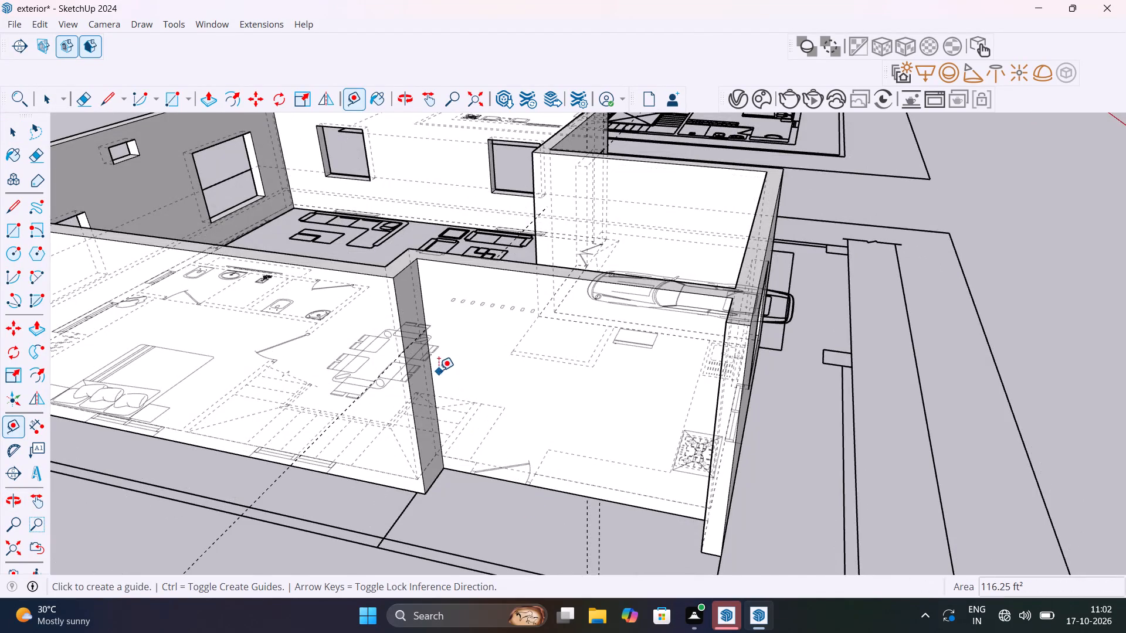
pyautogui.scroll(2, 433, 366)
pyautogui.click(433, 366)
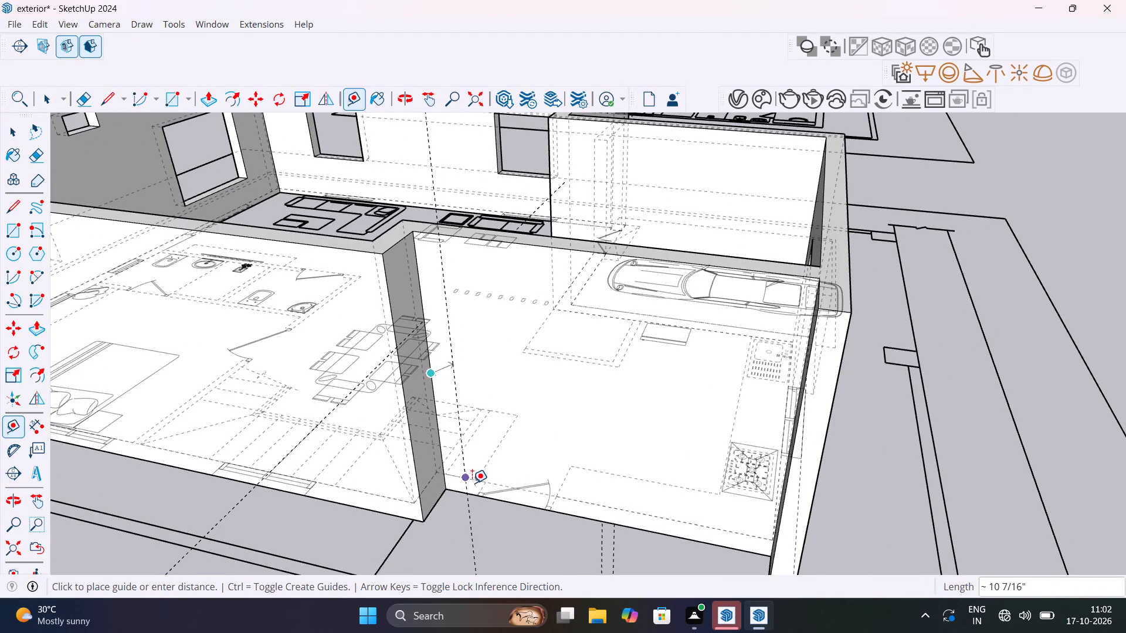
pyautogui.scroll(10, 476, 491)
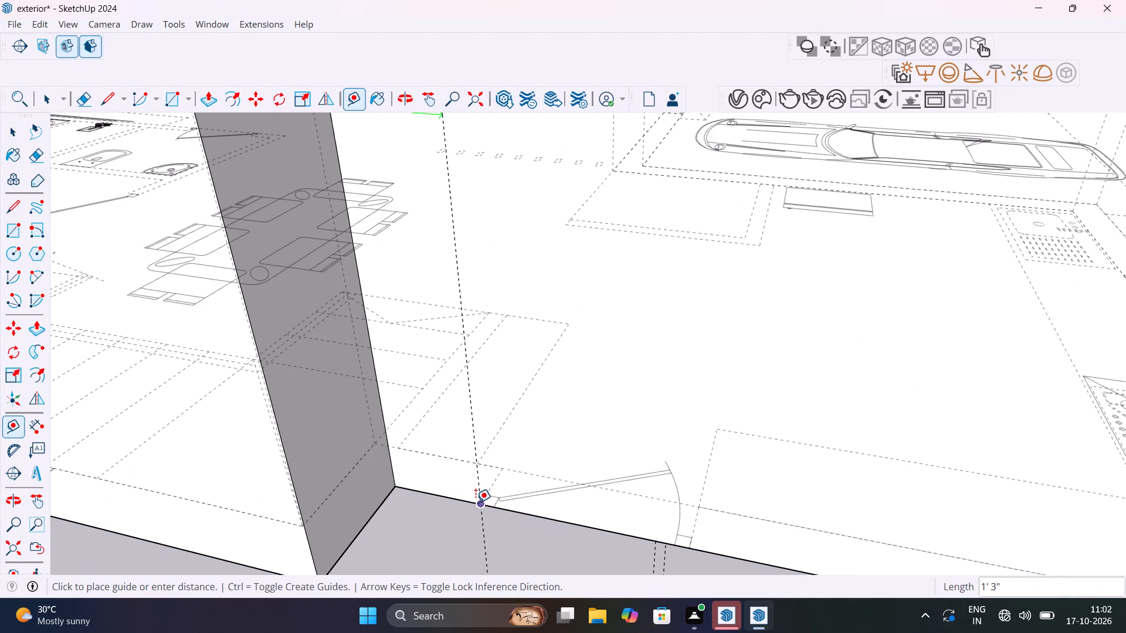
pyautogui.click(476, 502)
pyautogui.scroll(-4, 476, 502)
pyautogui.moveTo(508, 515); pyautogui.dragTo(522, 515, button='middle')
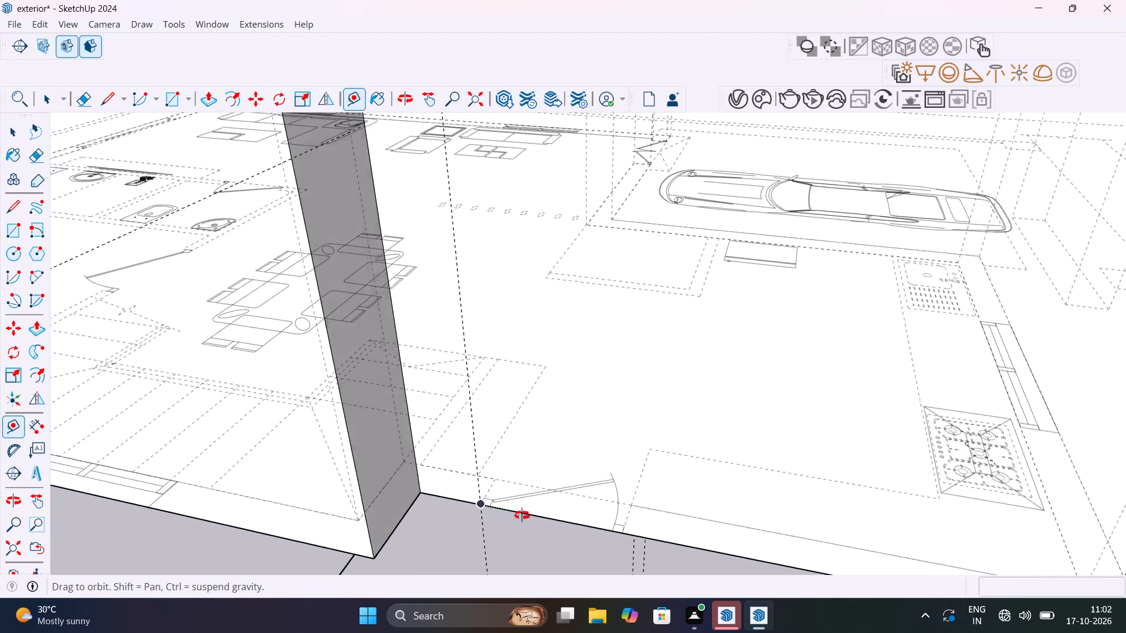
pyautogui.moveTo(522, 515); pyautogui.dragTo(507, 421, button='middle')
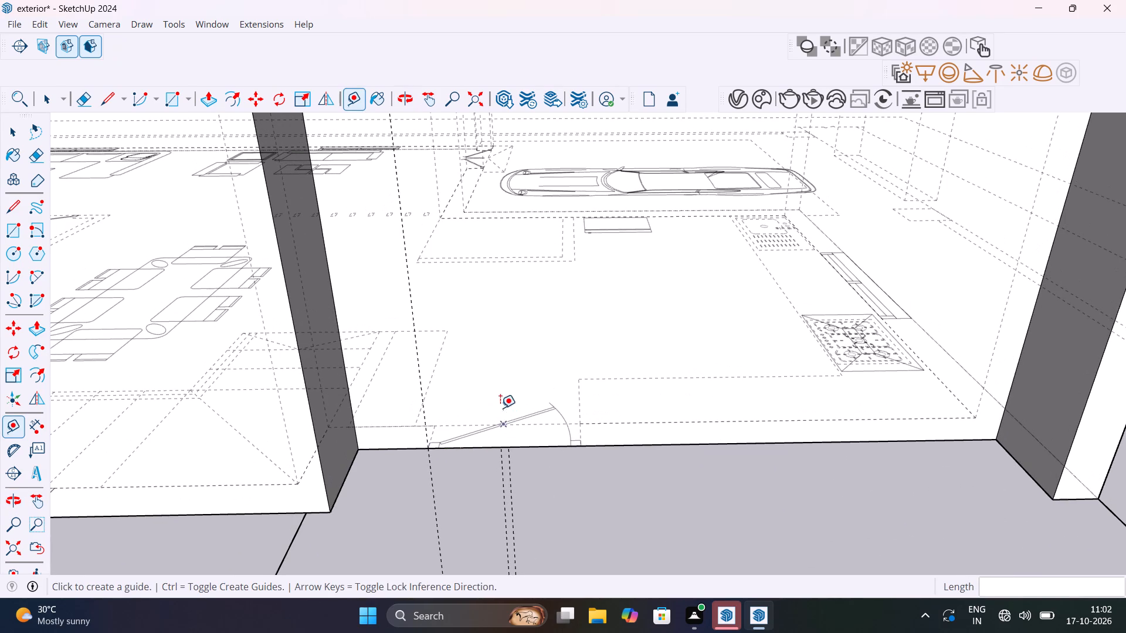
pyautogui.click(413, 318)
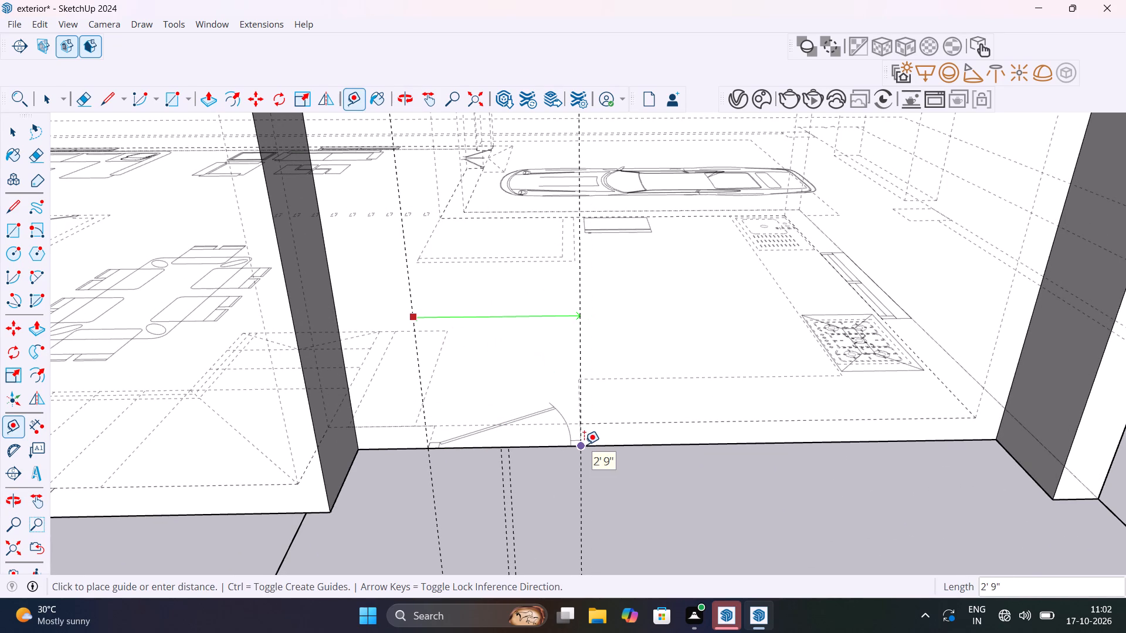
pyautogui.scroll(5, 584, 444)
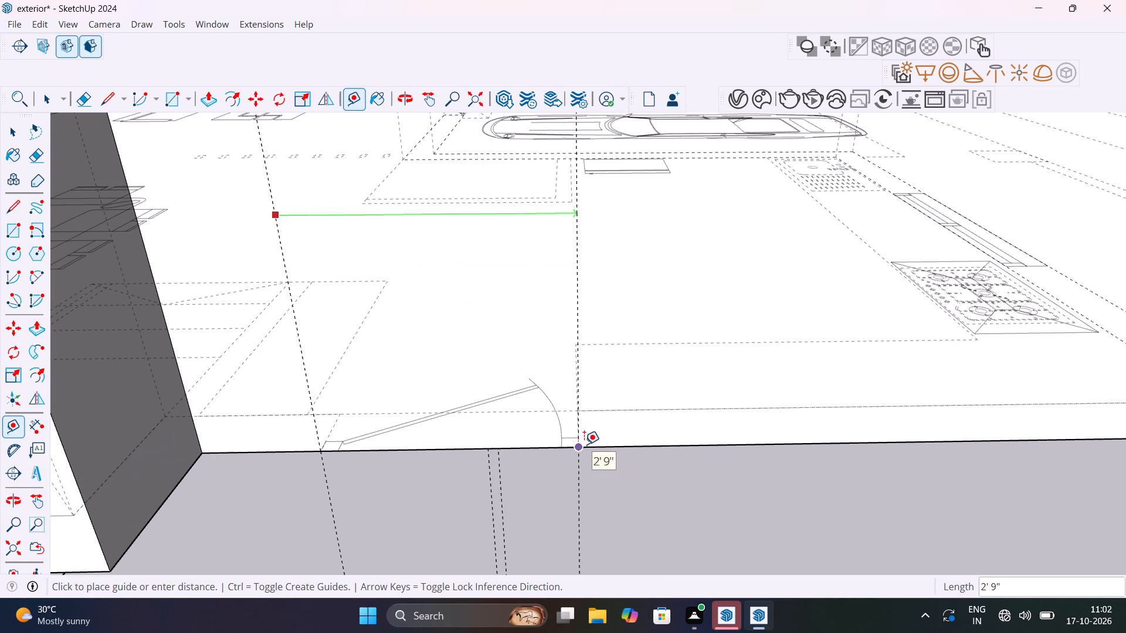
pyautogui.click(584, 444)
# Place a horizontal guide 7' above the base of the recessed kitchen wall for the door head.
pyautogui.click(494, 448)
pyautogui.scroll(-7, 510, 365)
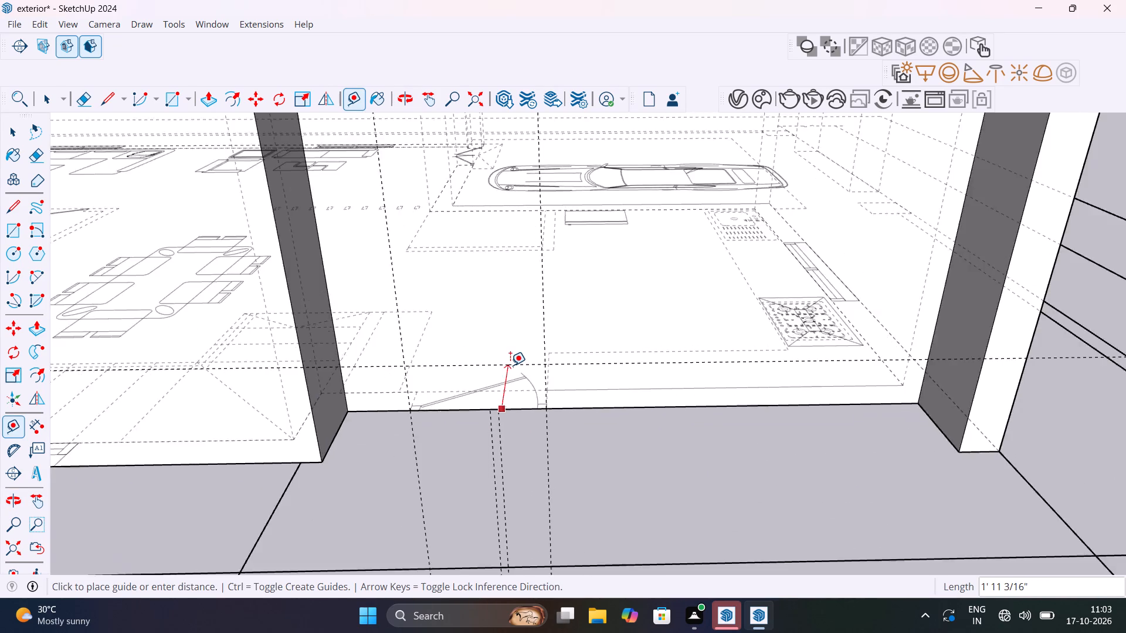
pyautogui.scroll(-6, 510, 365)
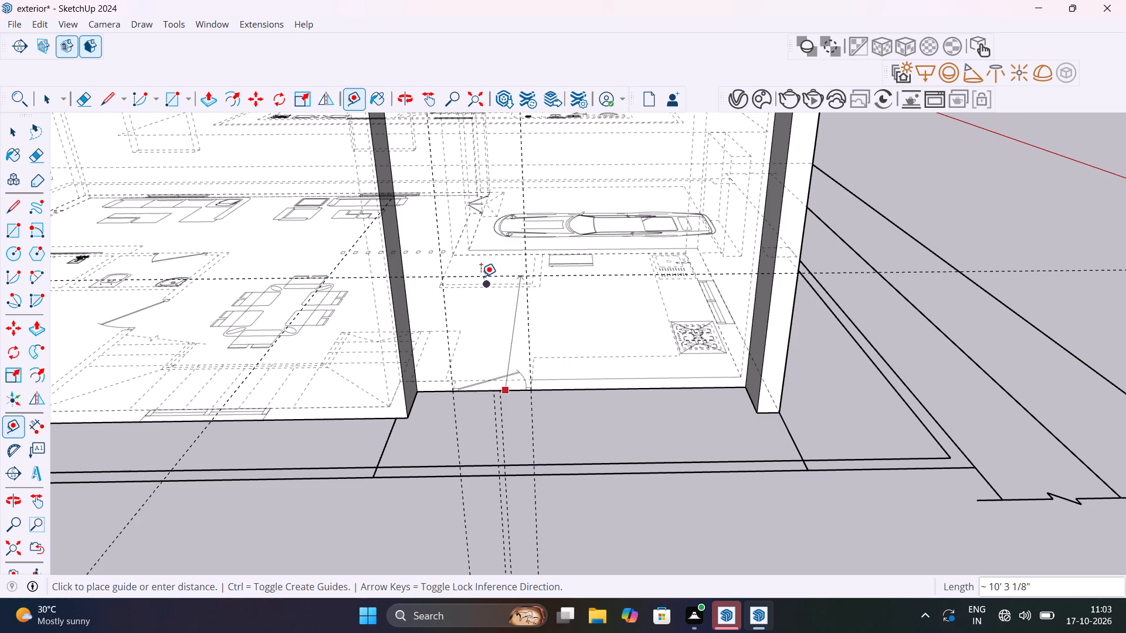
pyautogui.press('Up')
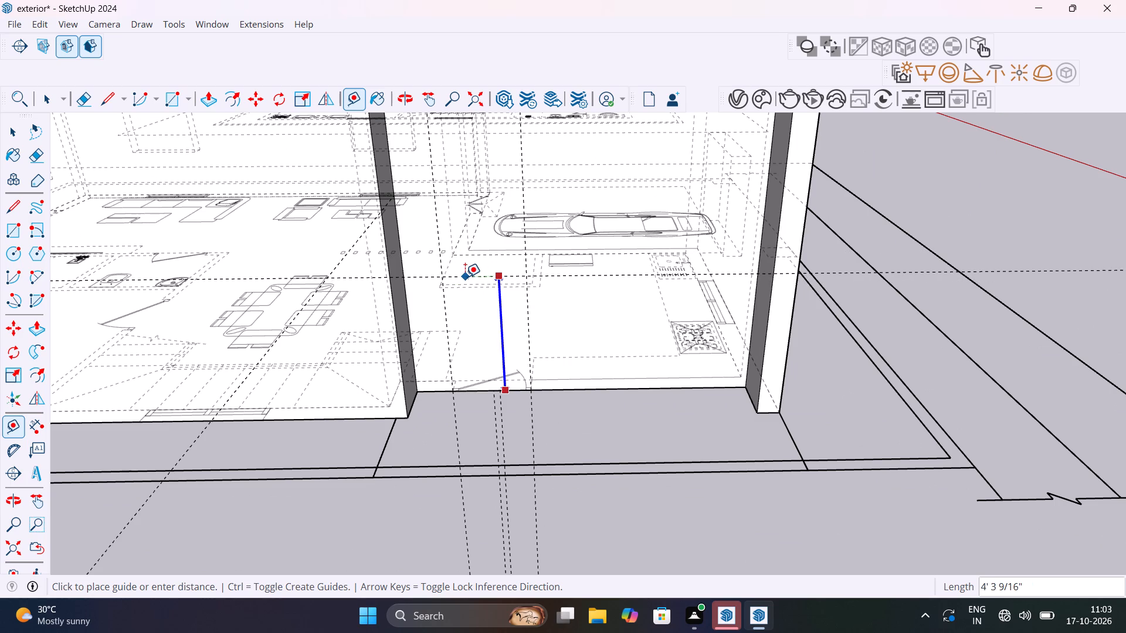
pyautogui.write("7'")
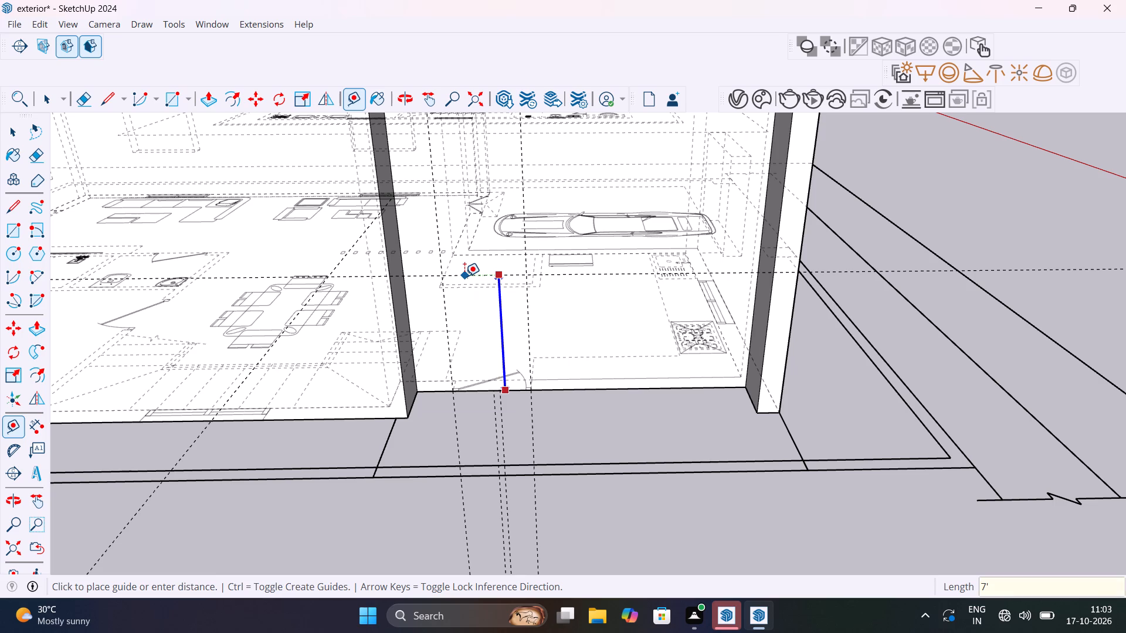
pyautogui.press('Return')
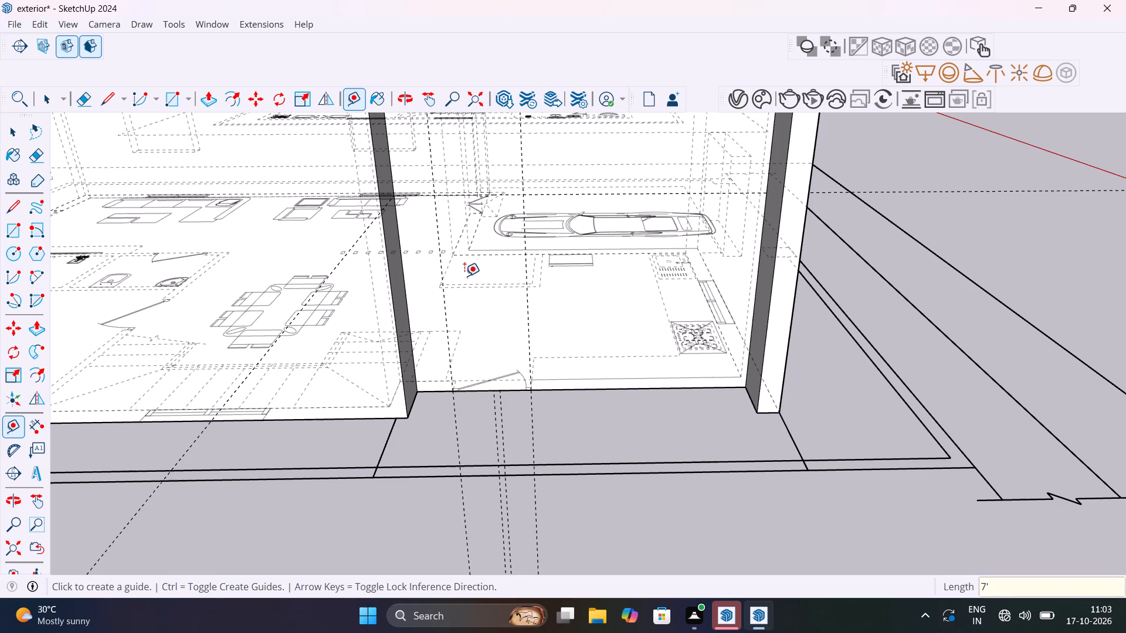
pyautogui.press('space')
# Draw a 7' by 2' 9" door rectangle between the jamb guides on the recessed wall, from the head guide to the base.
pyautogui.write('r')
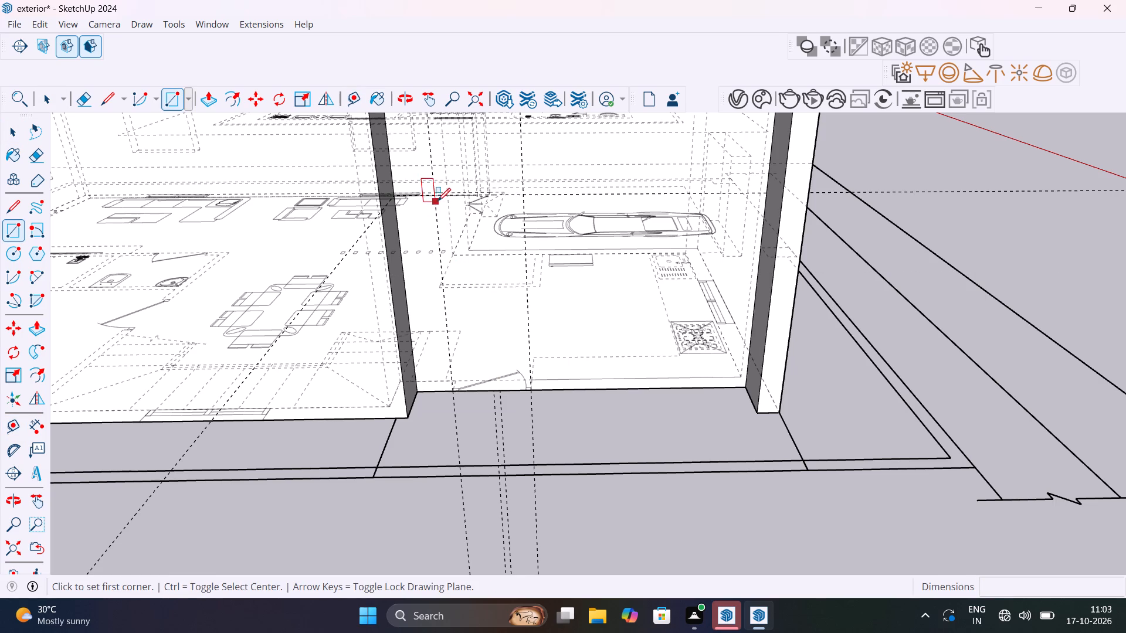
pyautogui.click(437, 199)
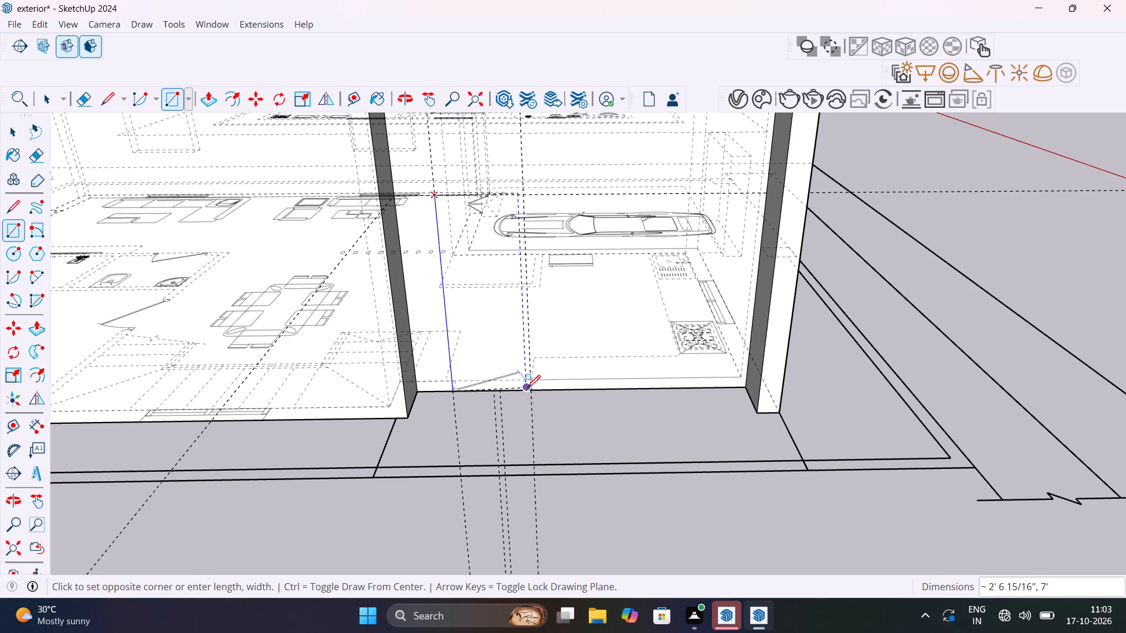
pyautogui.click(531, 389)
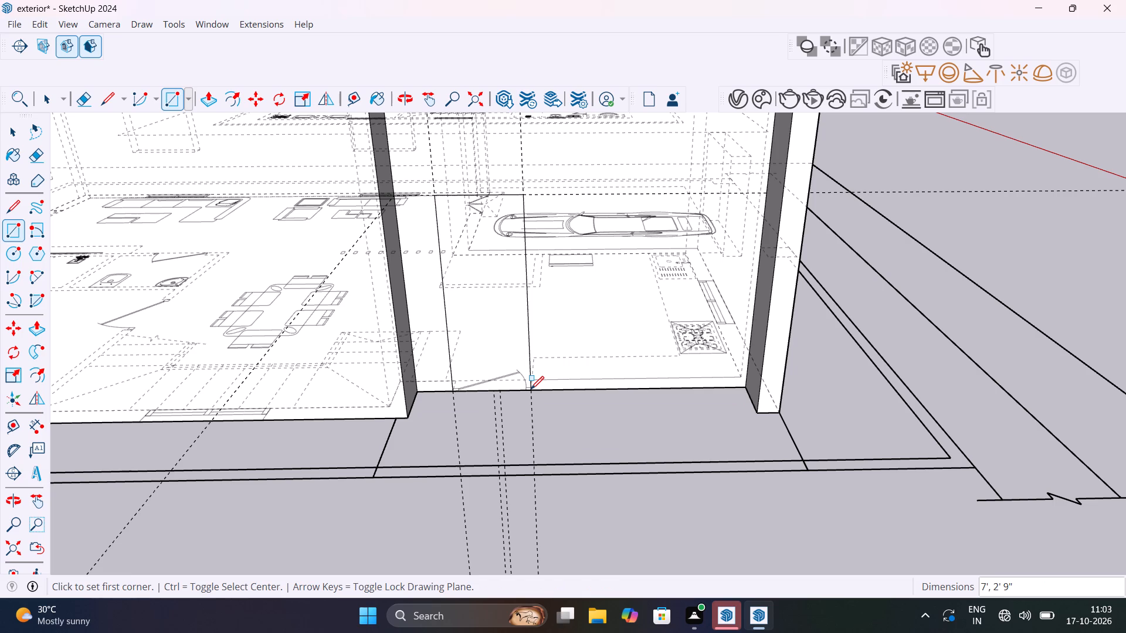
# Push the single-door rectangle 9" through the recessed wall to cut the door opening.
pyautogui.press('p')
pyautogui.click(504, 362)
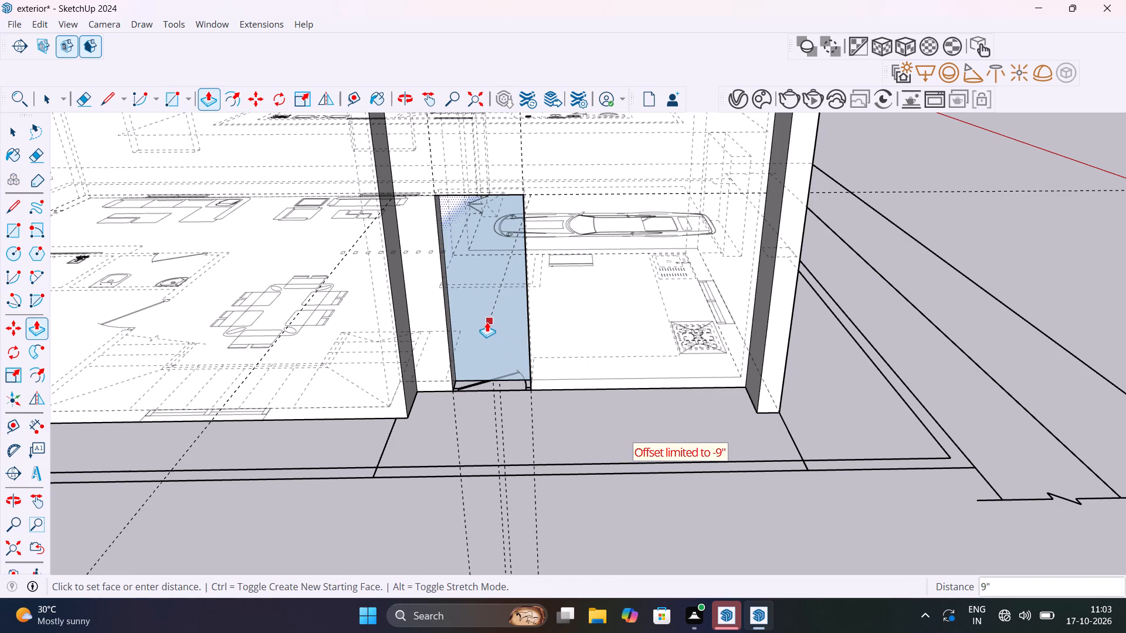
pyautogui.click(487, 321)
pyautogui.scroll(-6, 499, 339)
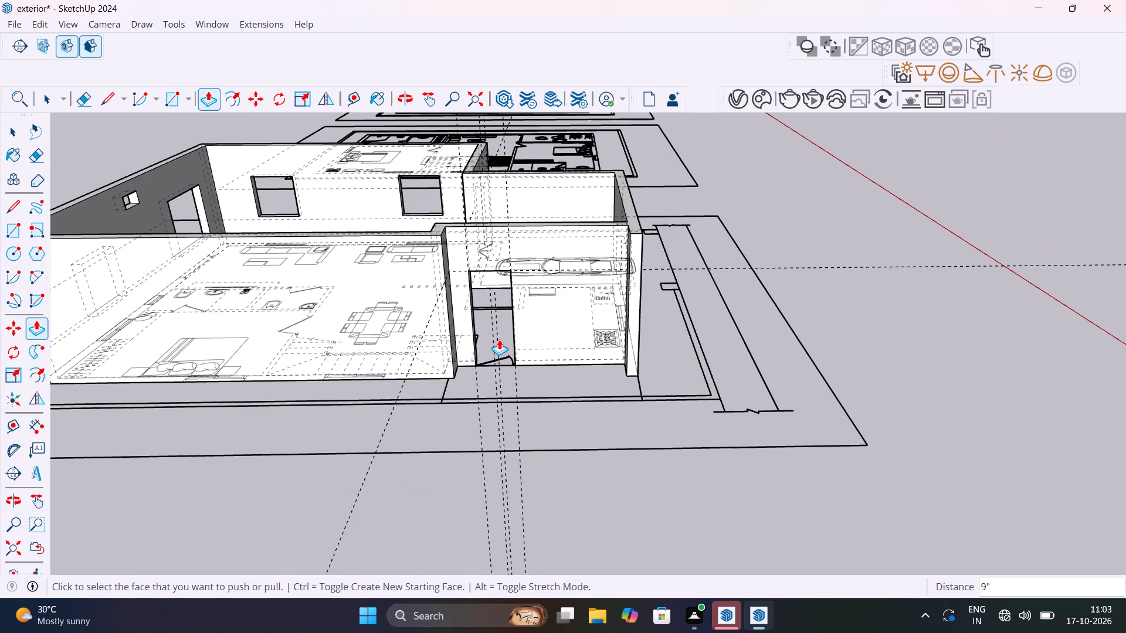
pyautogui.press('space')
# Place two vertical guides at the plan's staircase window edges on the long outer wall, 4' 9" from the recess-side corner and 4' apart.
pyautogui.keyDown('shift'); pyautogui.moveTo(369, 401); pyautogui.dragTo(672, 437, button='middle'); pyautogui.keyUp('shift')
pyautogui.scroll(9, 680, 424)
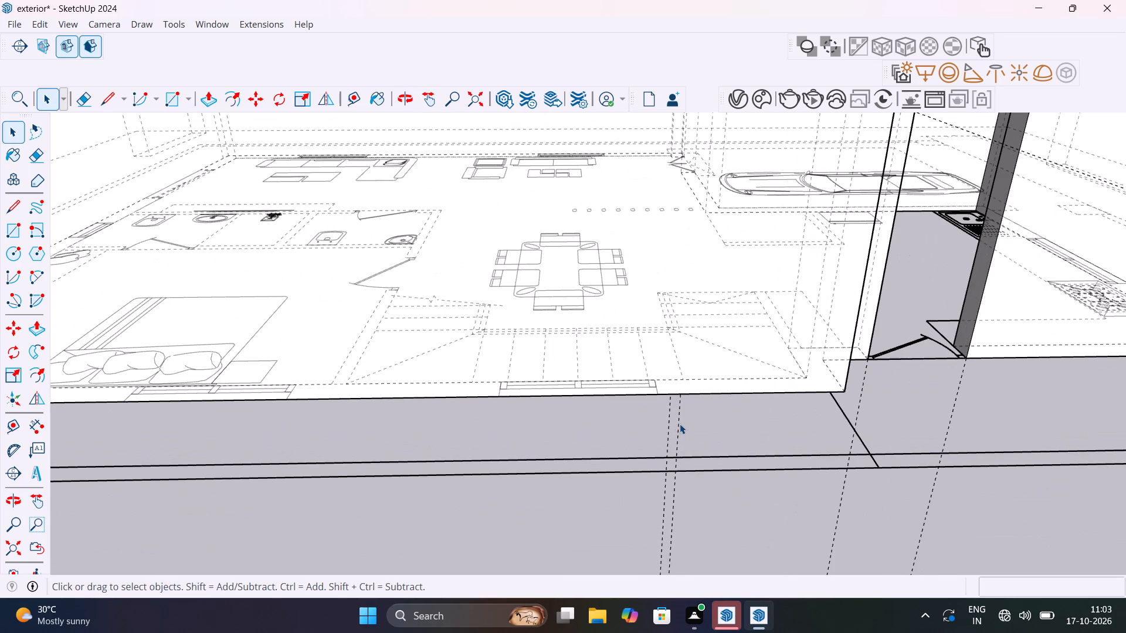
pyautogui.keyDown('shift'); pyautogui.scroll(-1, 680, 426); pyautogui.keyUp('shift')
pyautogui.keyDown('shift'); pyautogui.moveTo(685, 468); pyautogui.dragTo(686, 542, button='middle'); pyautogui.keyUp('shift')
pyautogui.scroll(-6, 664, 433)
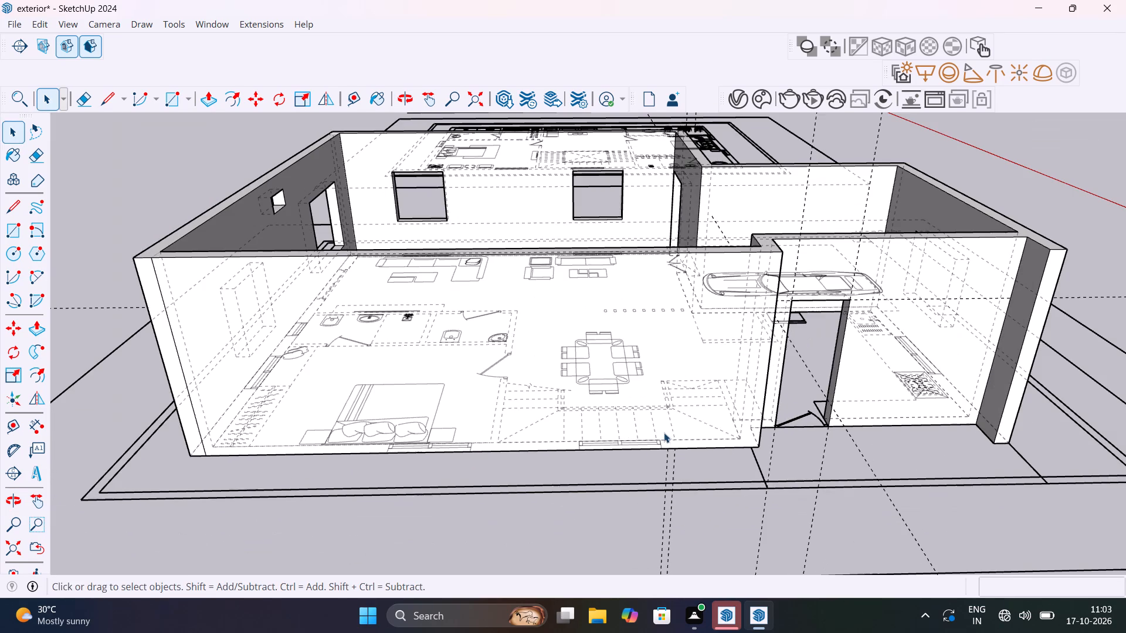
pyautogui.press('t')
pyautogui.click(767, 381)
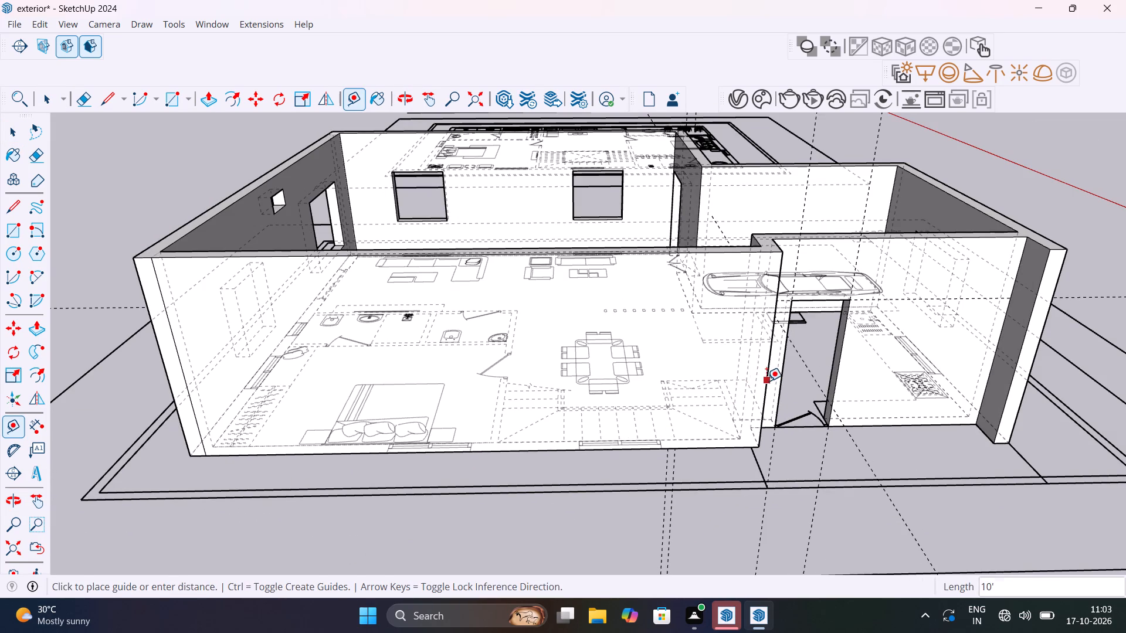
pyautogui.scroll(10, 660, 442)
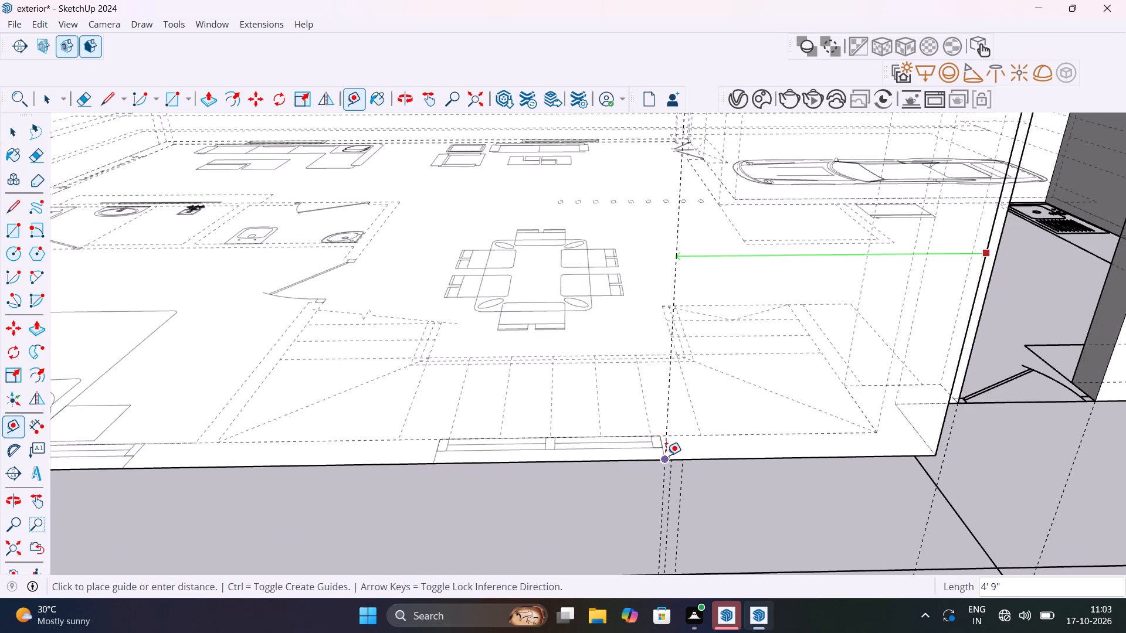
pyautogui.click(666, 457)
pyautogui.click(669, 399)
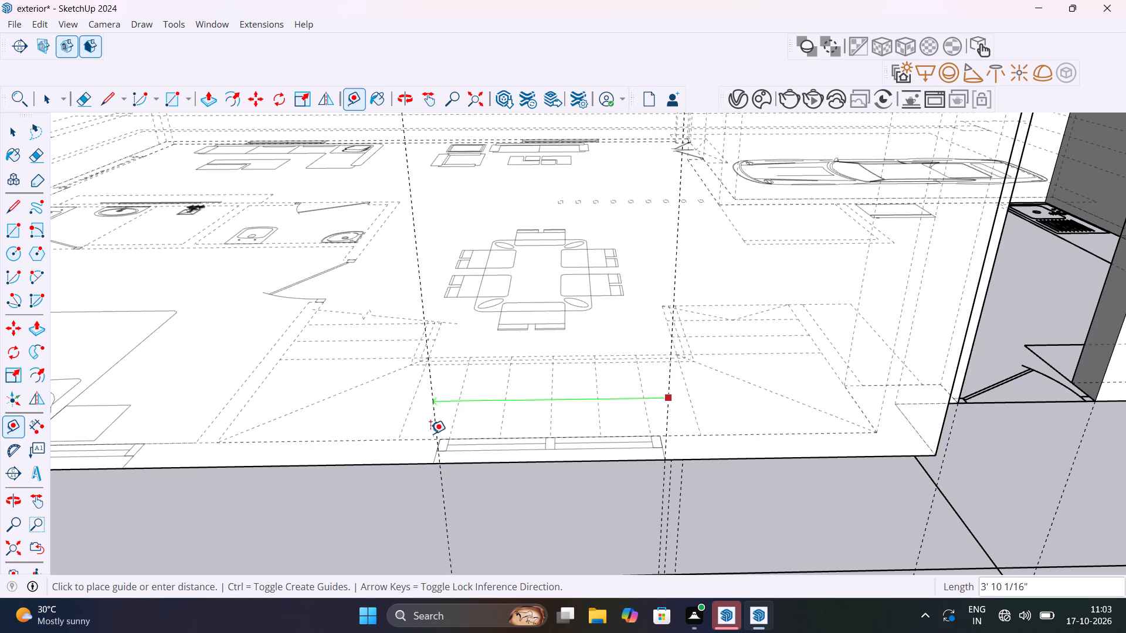
pyautogui.click(432, 459)
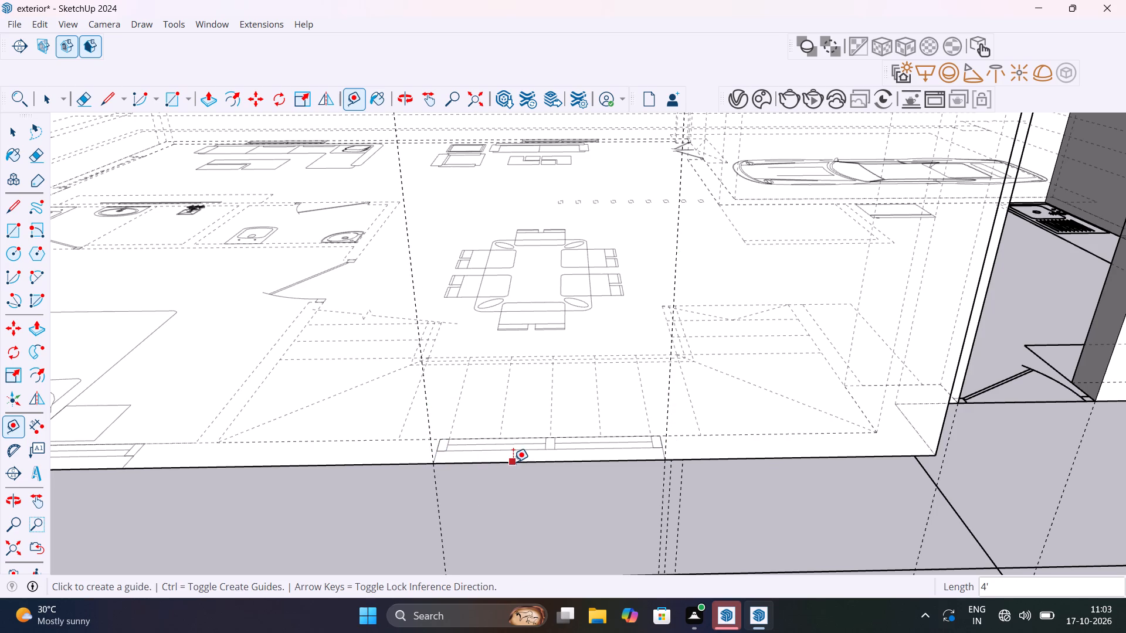
# Place a horizontal guide 3' above the base of the long outer wall for the staircase window.
pyautogui.click(513, 462)
pyautogui.scroll(-13, 507, 370)
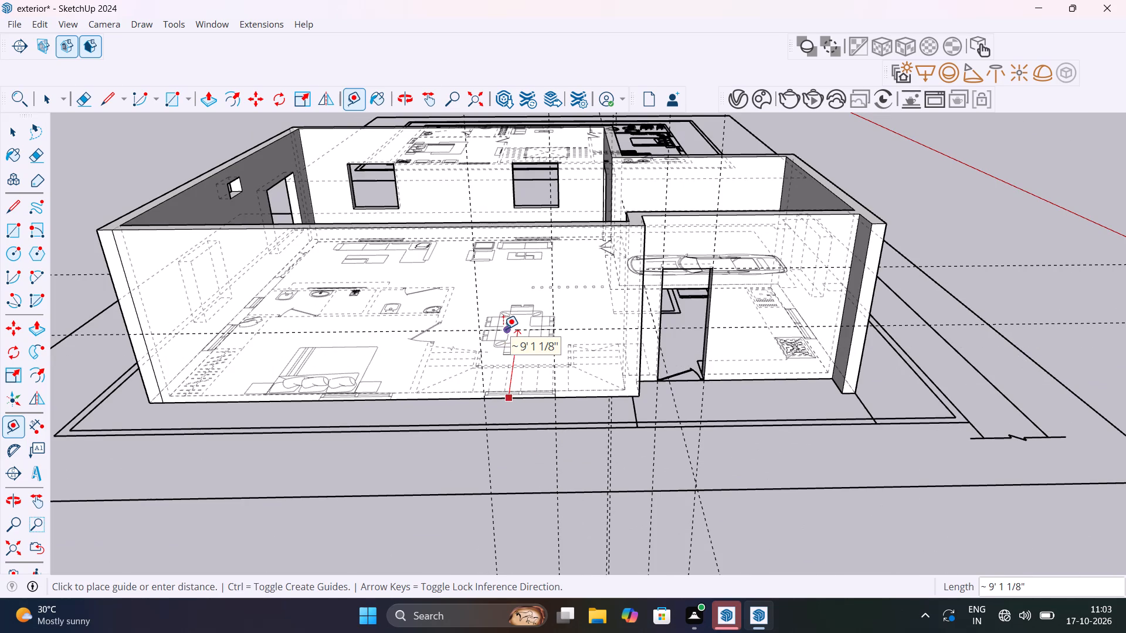
pyautogui.press('Up')
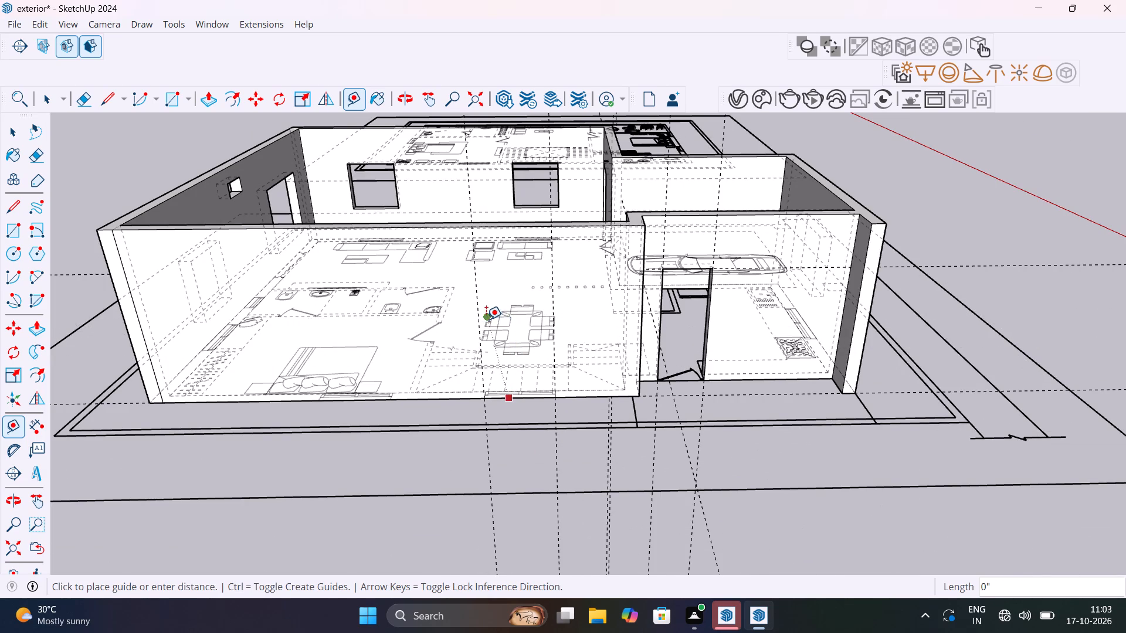
pyautogui.press('Up')
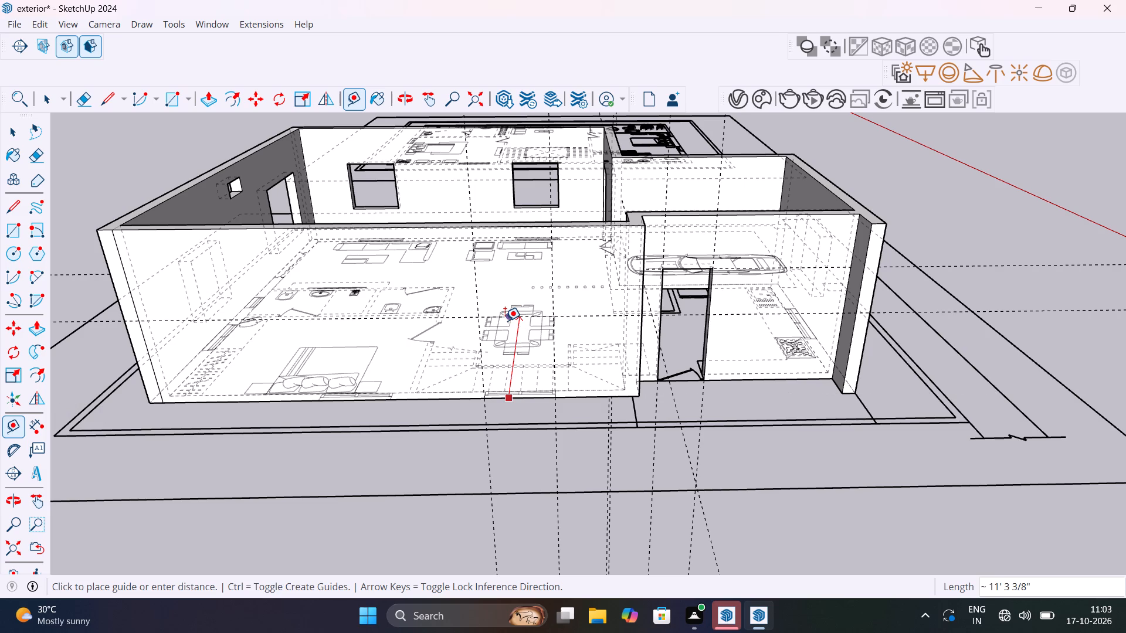
pyautogui.press('Left')
pyautogui.press('Right')
pyautogui.press('Up')
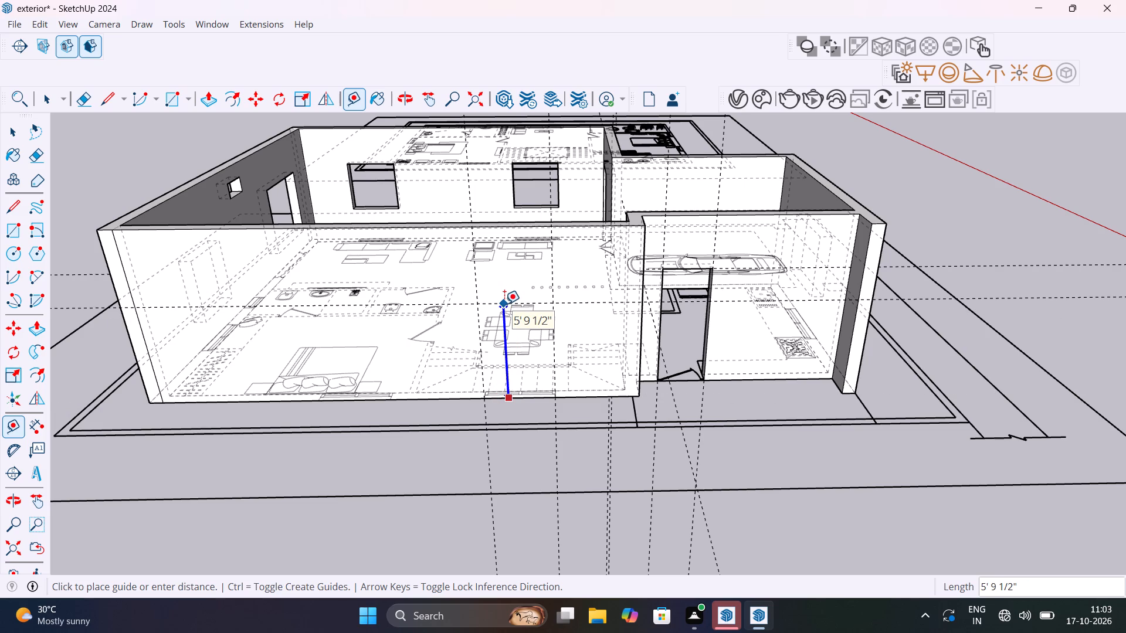
pyautogui.write("3'")
pyautogui.press('Return')
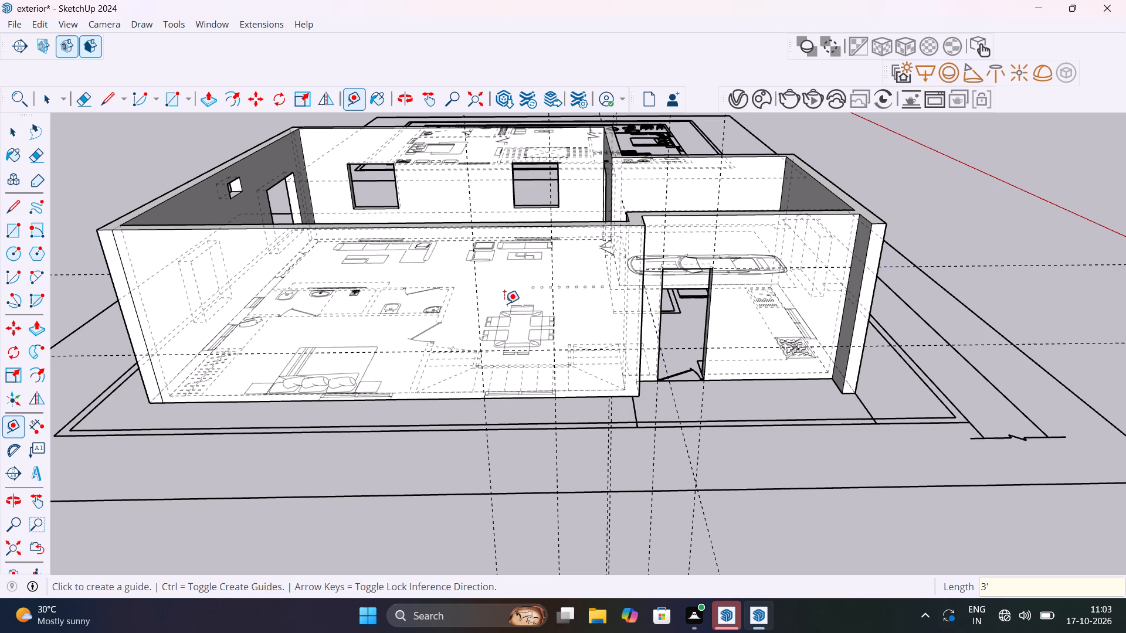
pyautogui.click(527, 349)
pyautogui.press('Escape')
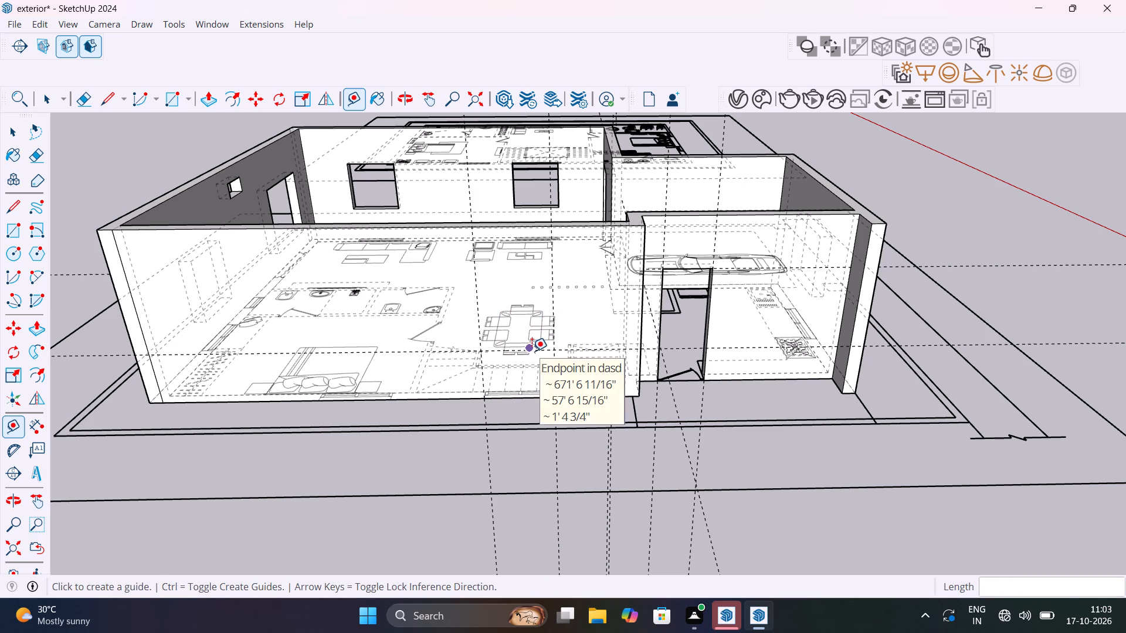
# Place a horizontal head guide 4' above the 3' sill guide on the long outer wall.
pyautogui.click(532, 351)
pyautogui.press('Escape')
pyautogui.click(535, 349)
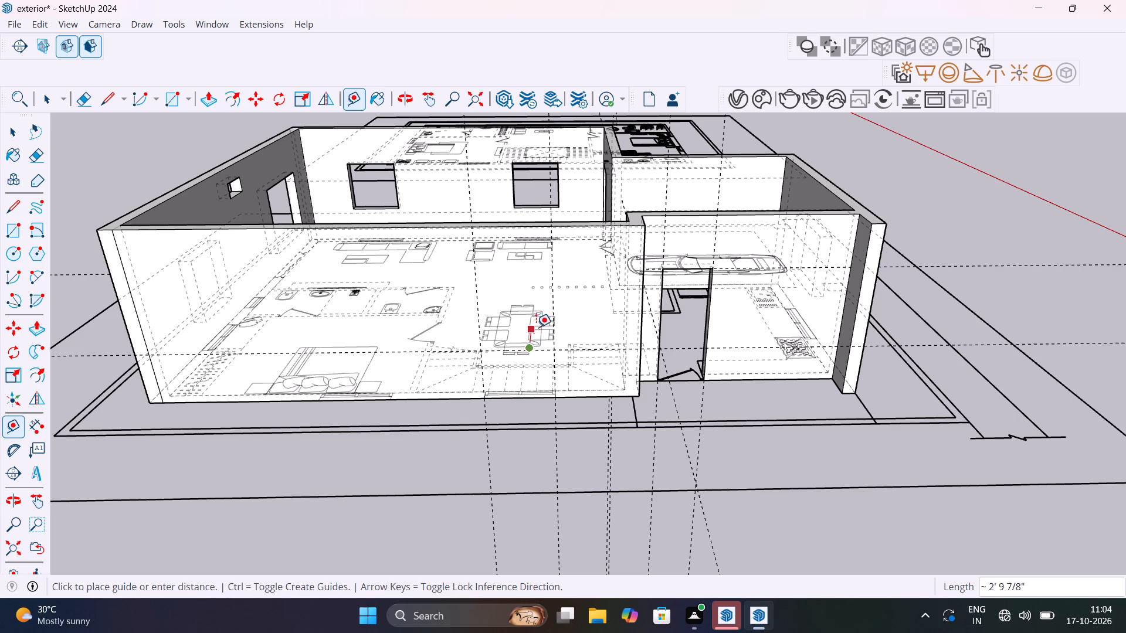
pyautogui.press('Escape')
pyautogui.click(538, 352)
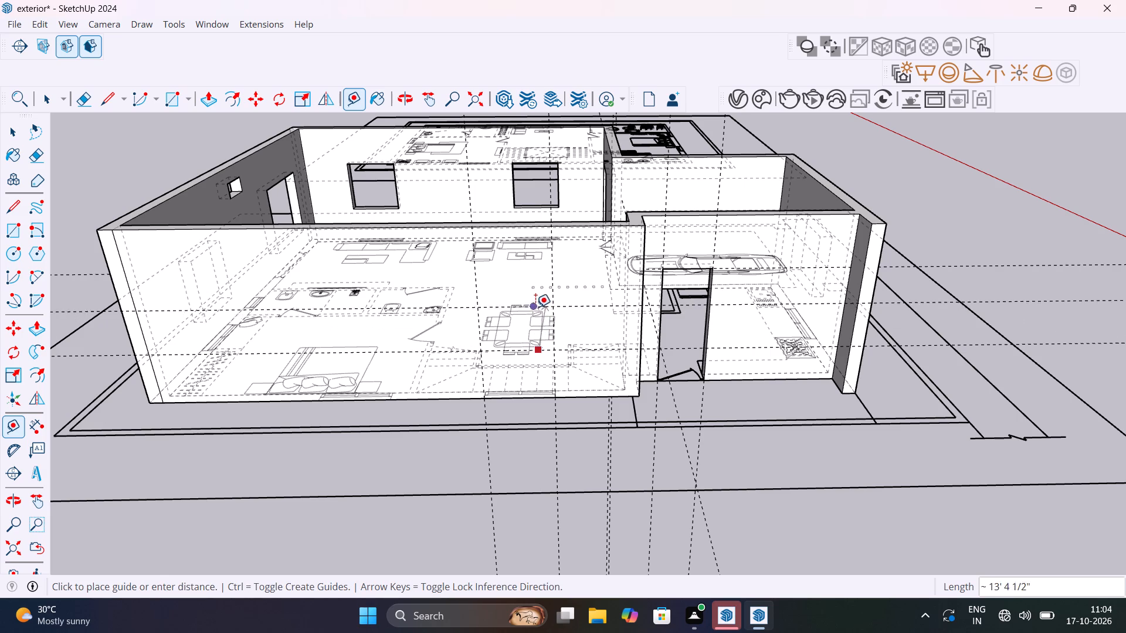
pyautogui.write("4'")
pyautogui.press('Return')
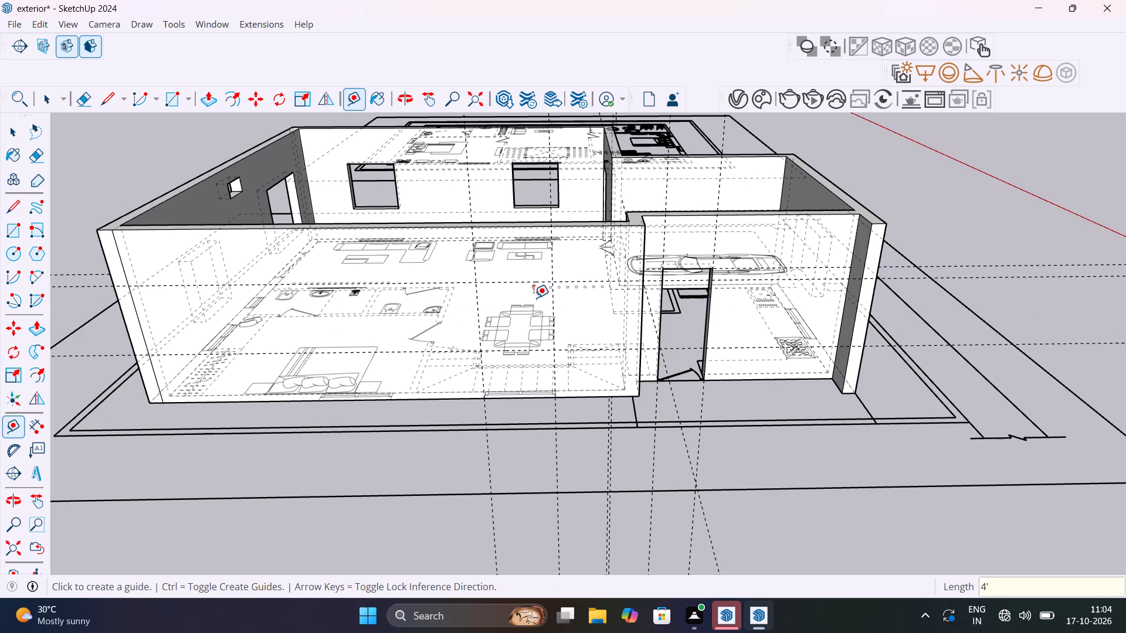
# Place two vertical guides 4' apart at the plan's bedroom window edges on the long outer wall.
pyautogui.keyDown('shift'); pyautogui.moveTo(402, 356); pyautogui.dragTo(603, 350, button='middle'); pyautogui.keyUp('shift')
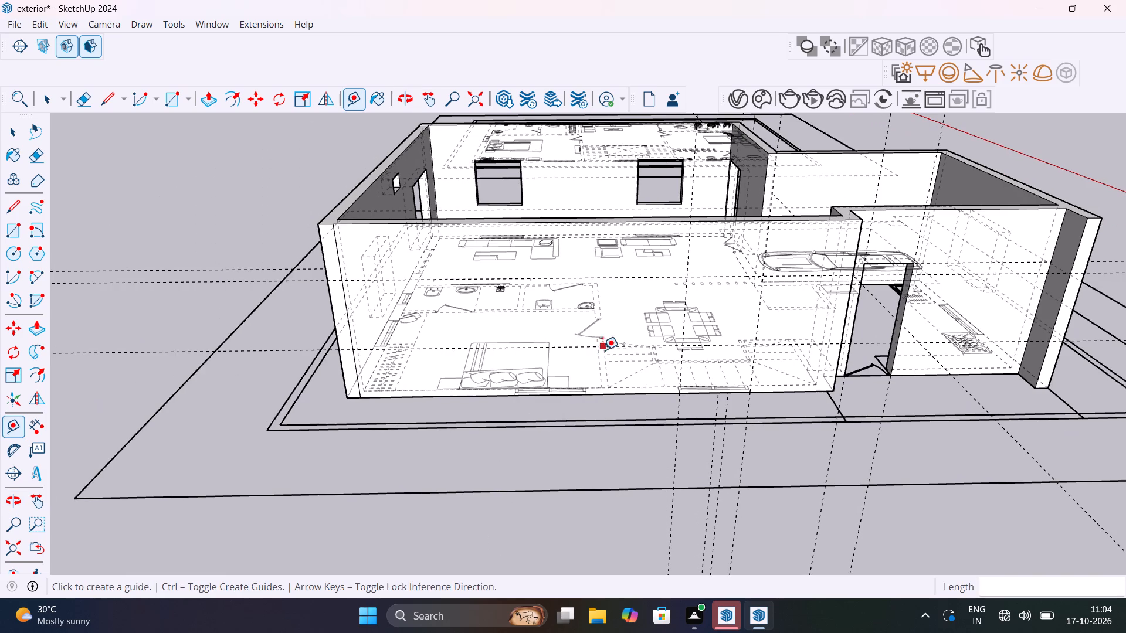
pyautogui.click(333, 332)
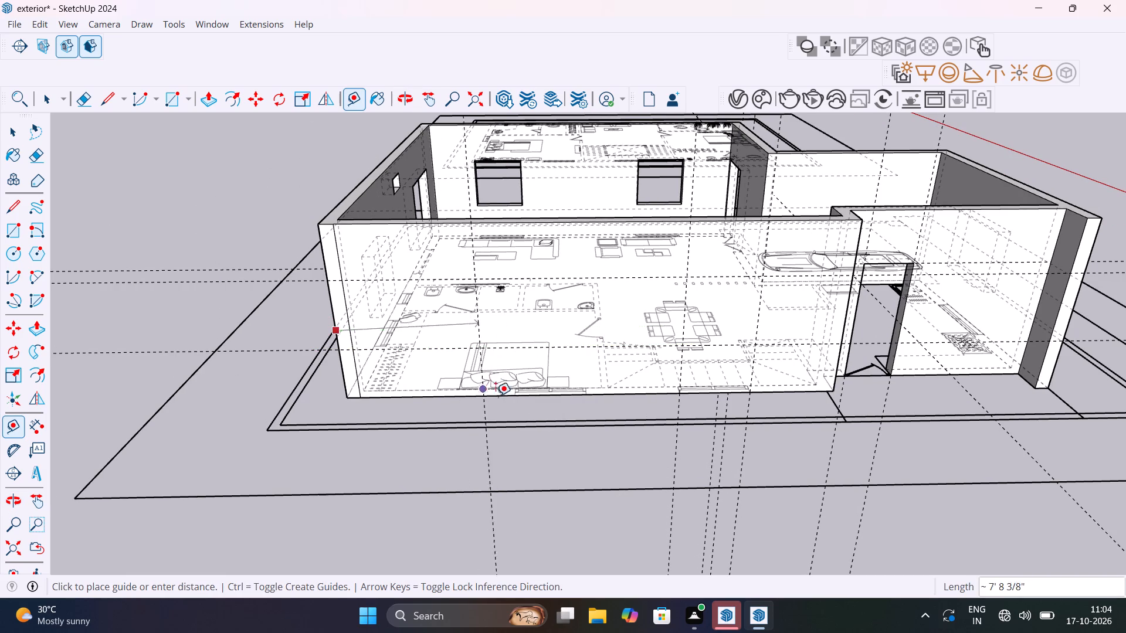
pyautogui.click(514, 398)
pyautogui.click(514, 386)
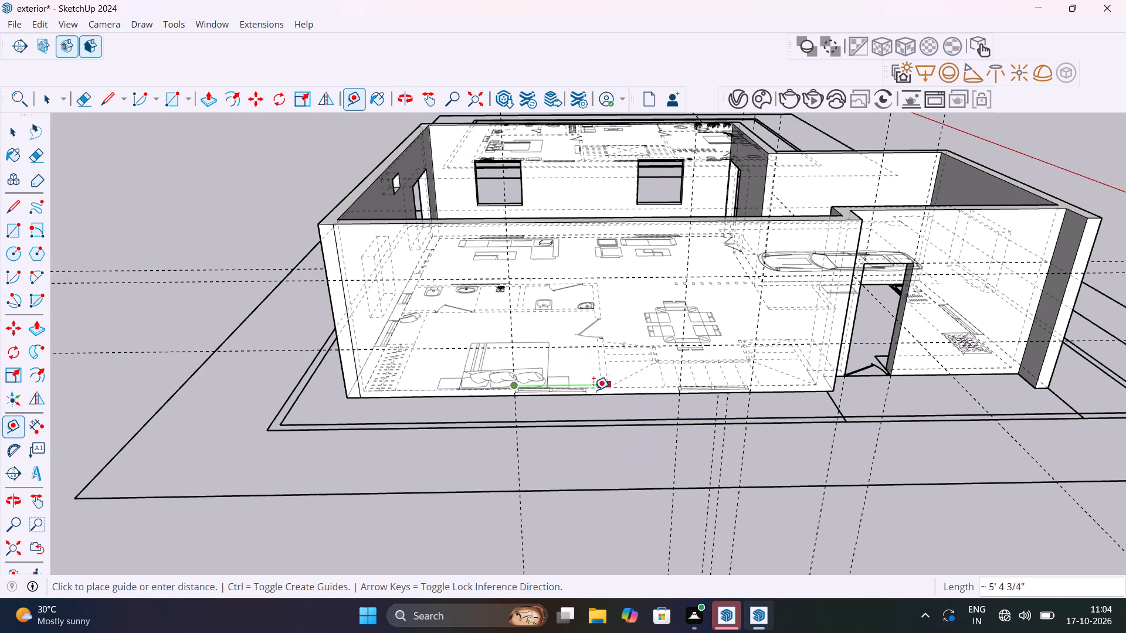
pyautogui.press('Escape')
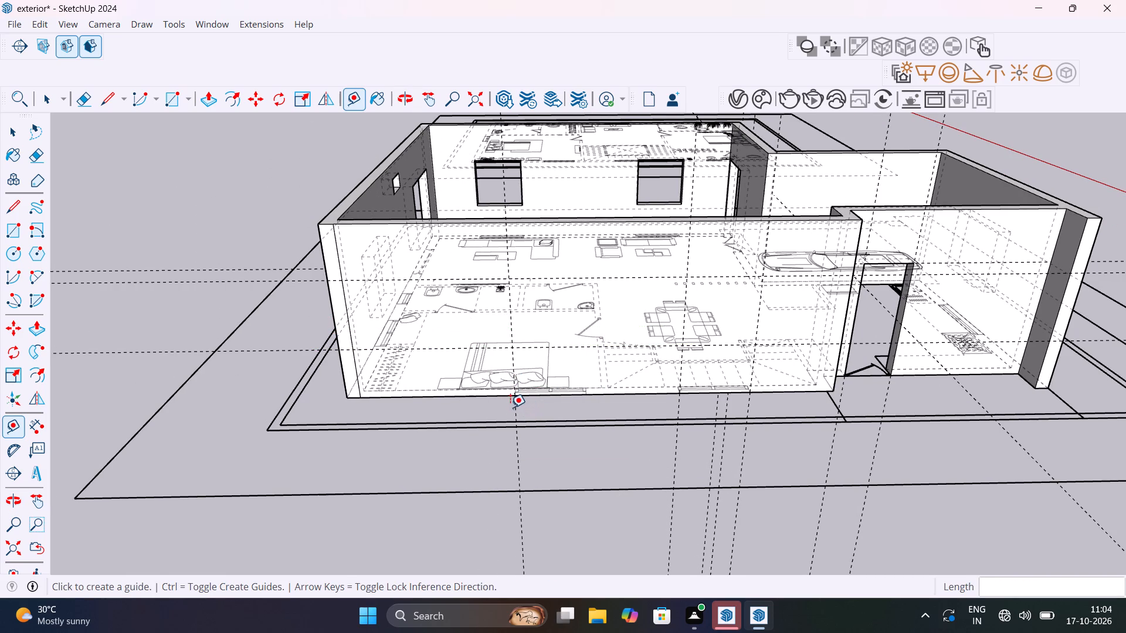
pyautogui.click(514, 407)
pyautogui.scroll(3, 589, 392)
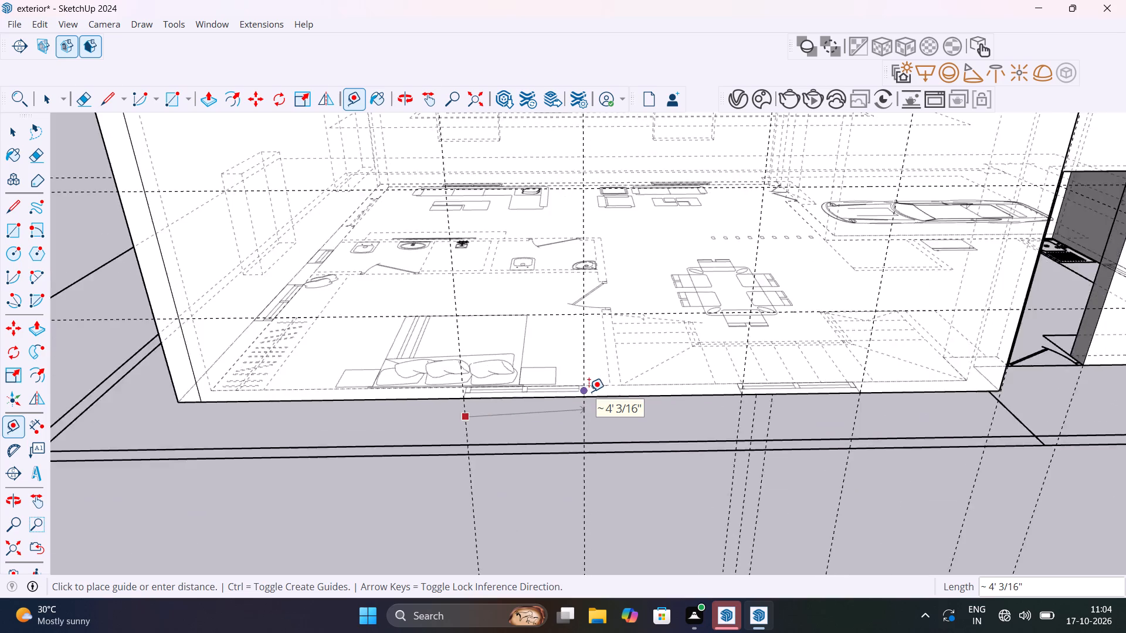
pyautogui.scroll(10, 589, 392)
pyautogui.click(575, 401)
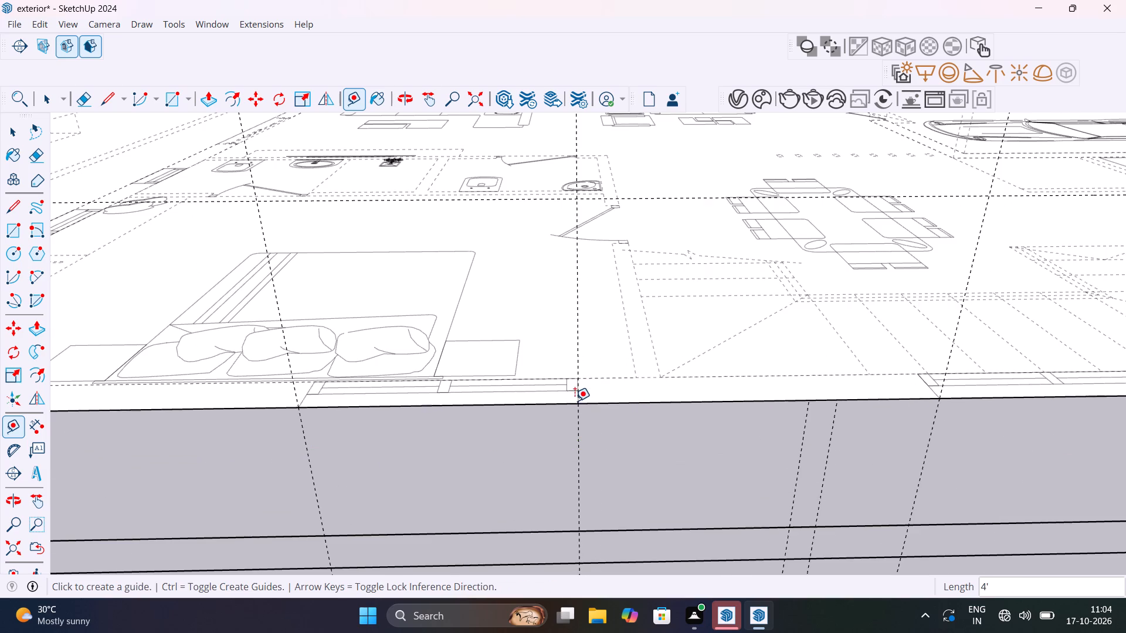
# Draw 4' by 4' rectangles between the guides for the bedroom and staircase windows on the long outer wall.
pyautogui.scroll(-13, 576, 423)
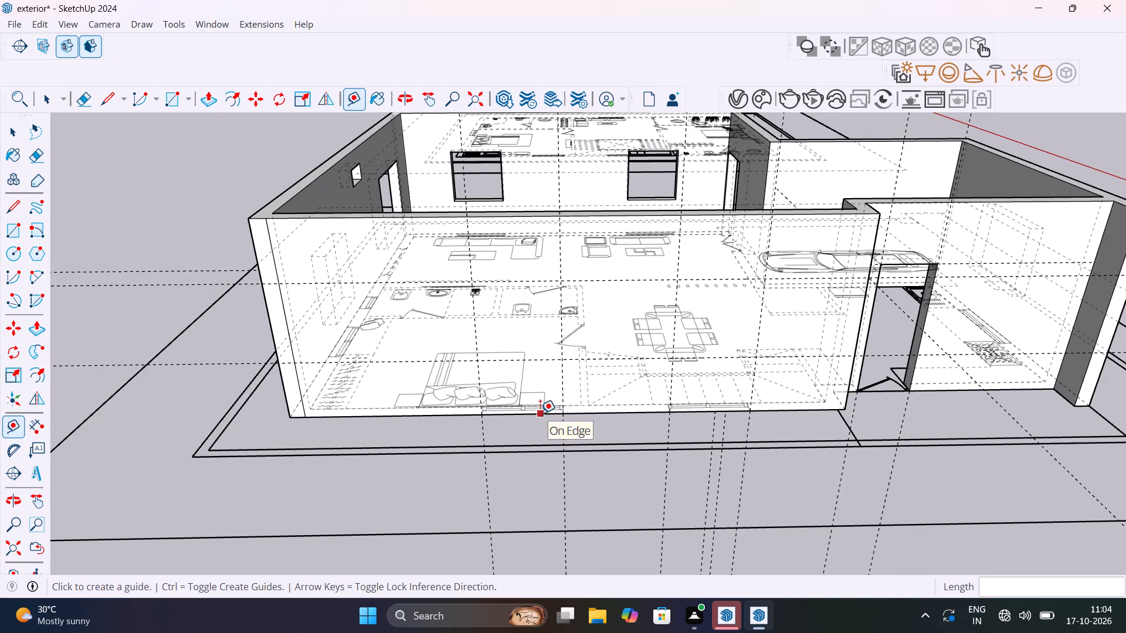
pyautogui.moveTo(547, 415); pyautogui.dragTo(551, 387, button='middle')
pyautogui.press('r')
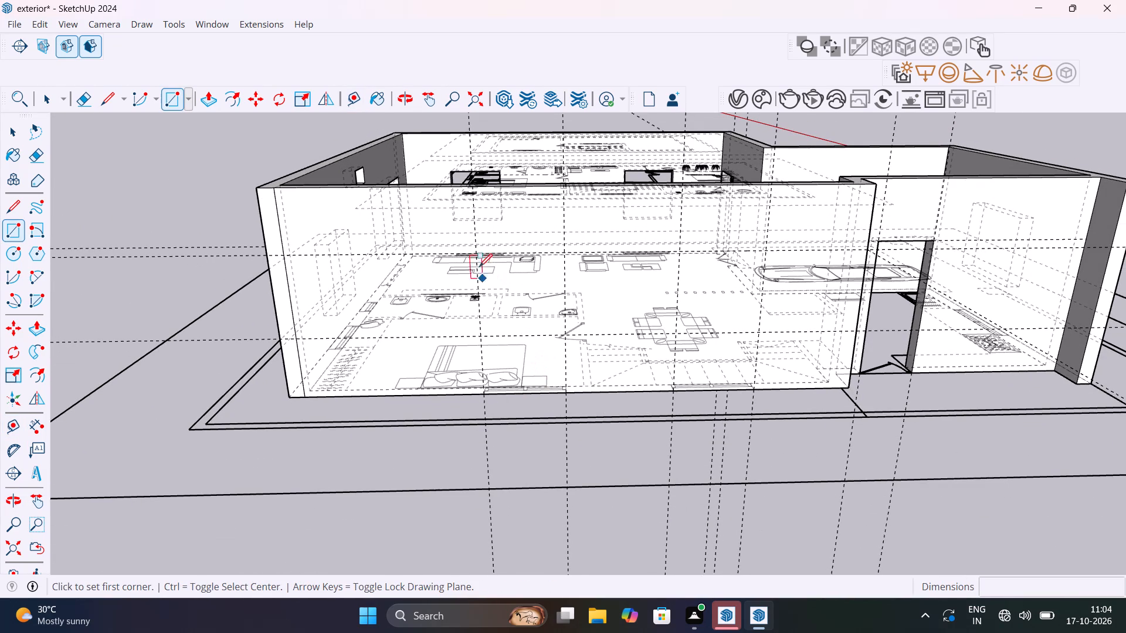
pyautogui.click(565, 257)
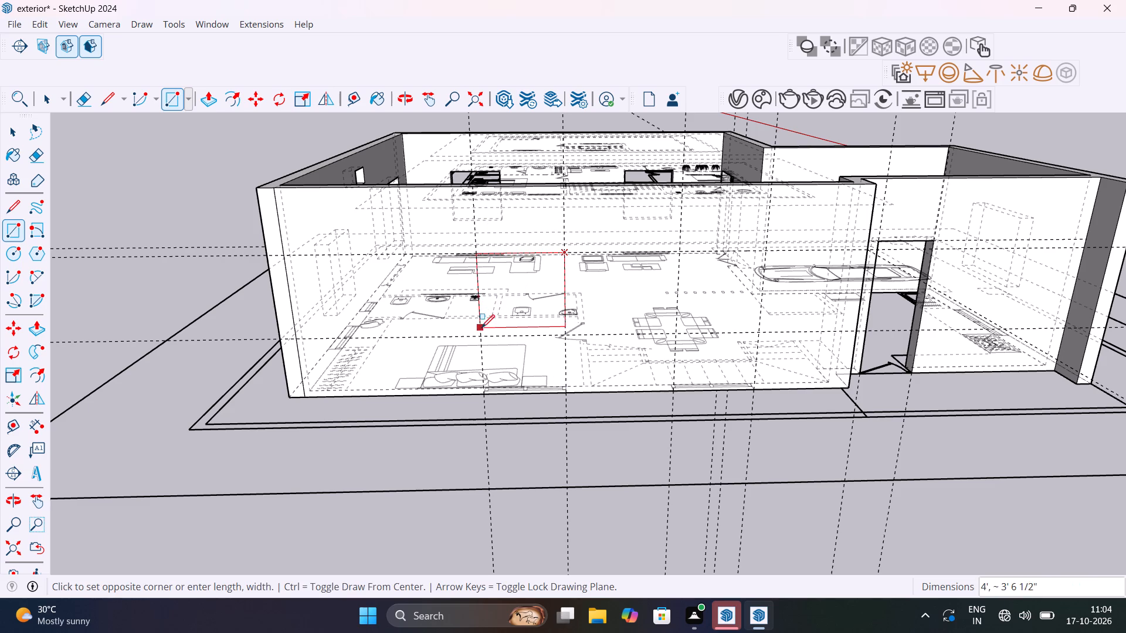
pyautogui.click(483, 334)
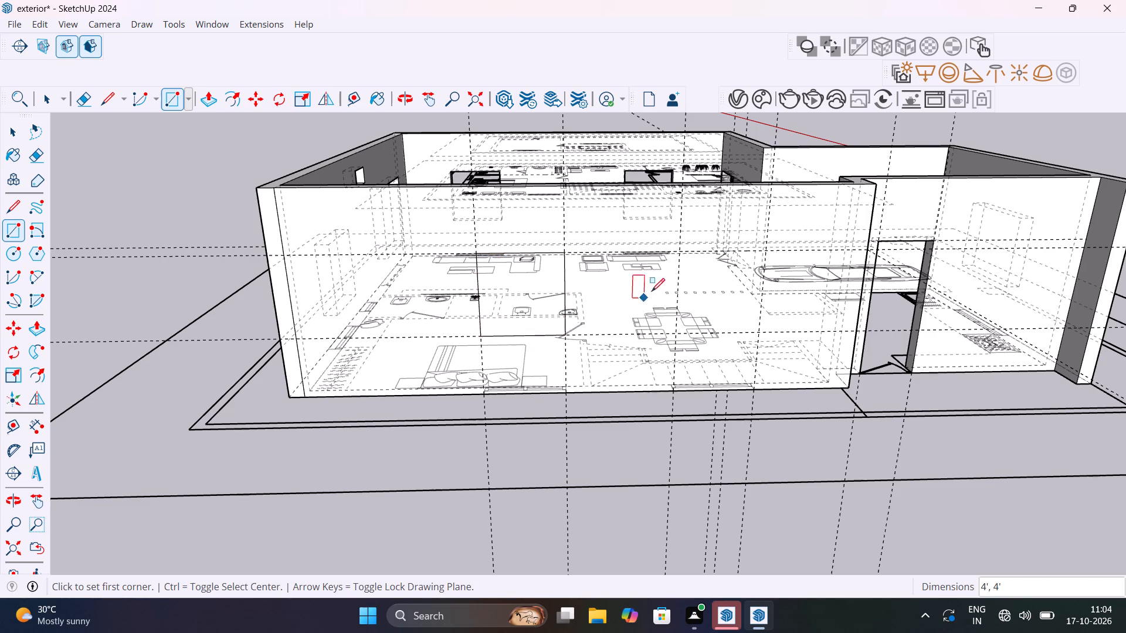
pyautogui.click(679, 251)
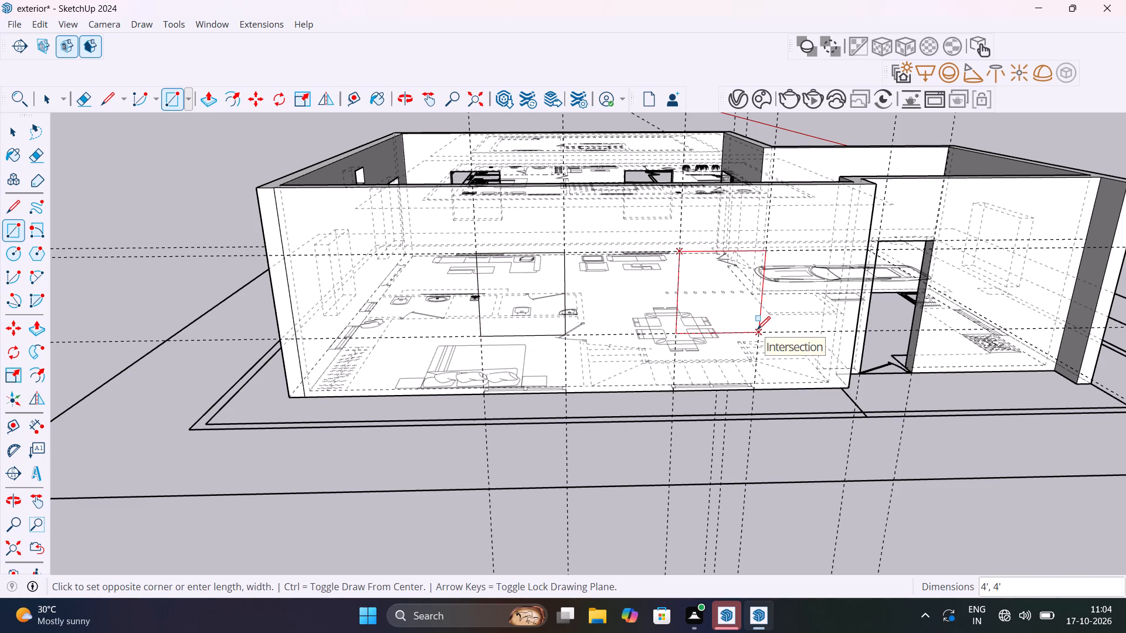
pyautogui.click(757, 329)
# Push the staircase and bedroom window rectangles 9" through the long outer wall to cut both openings.
pyautogui.press('p')
pyautogui.click(741, 310)
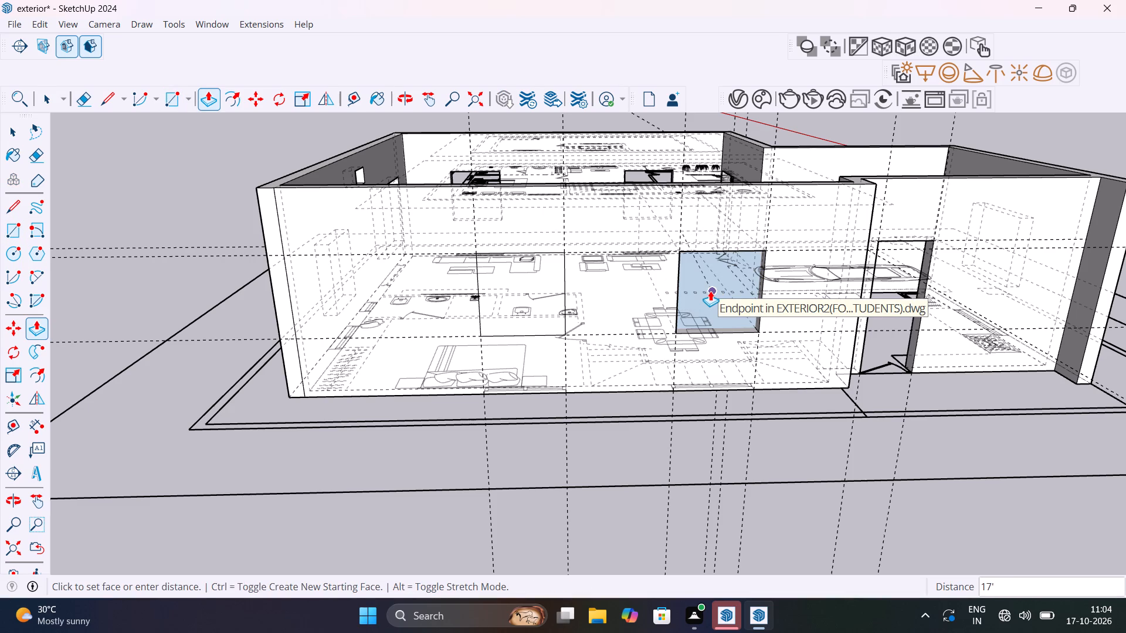
pyautogui.scroll(-1, 710, 291)
pyautogui.moveTo(710, 291); pyautogui.dragTo(579, 299, button='middle')
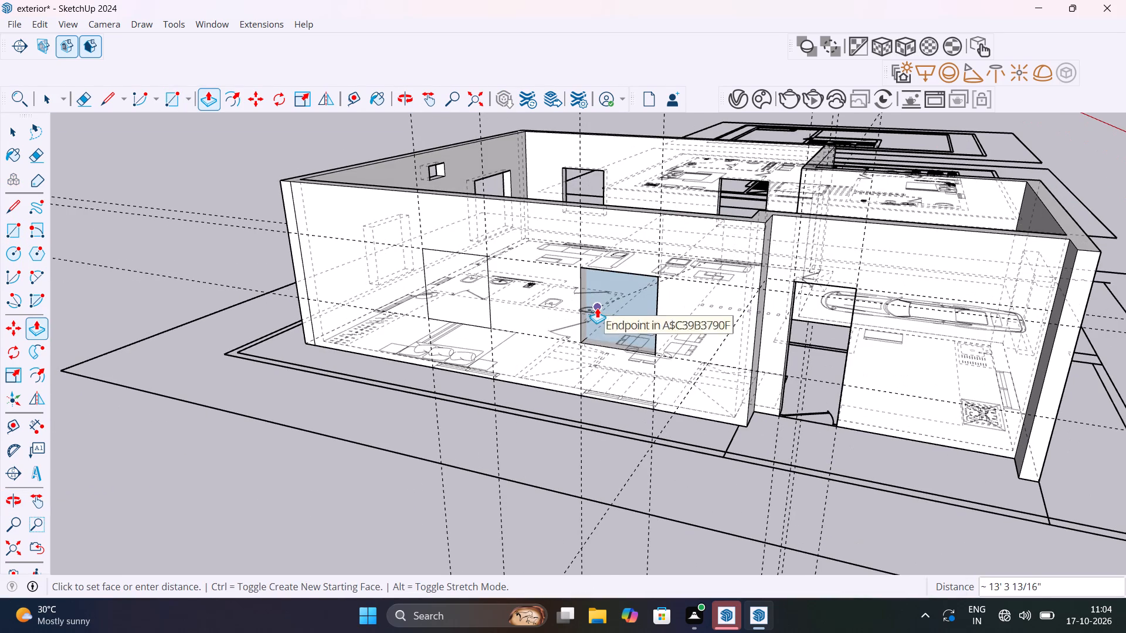
pyautogui.moveTo(629, 307); pyautogui.dragTo(663, 300, button='middle')
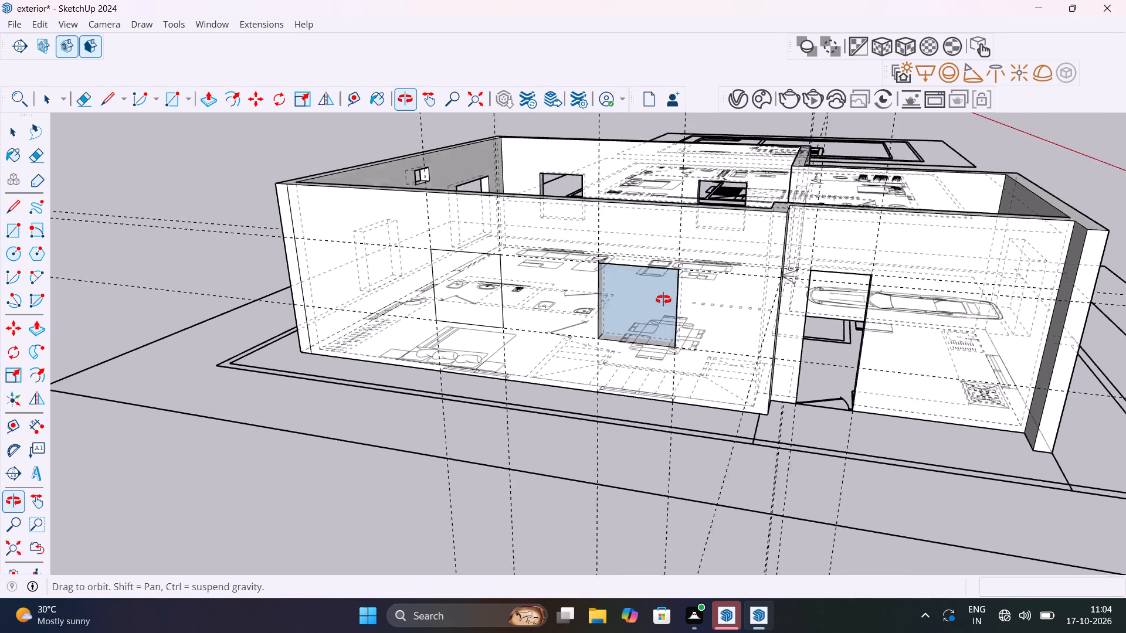
pyautogui.moveTo(663, 300); pyautogui.dragTo(690, 297, button='middle')
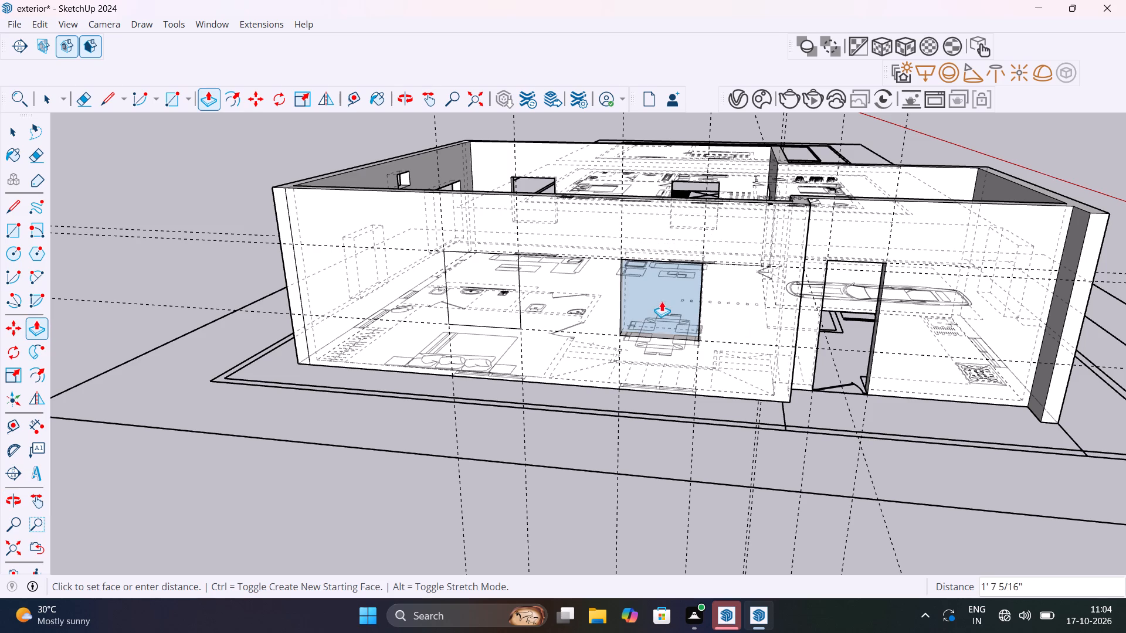
pyautogui.press('Escape')
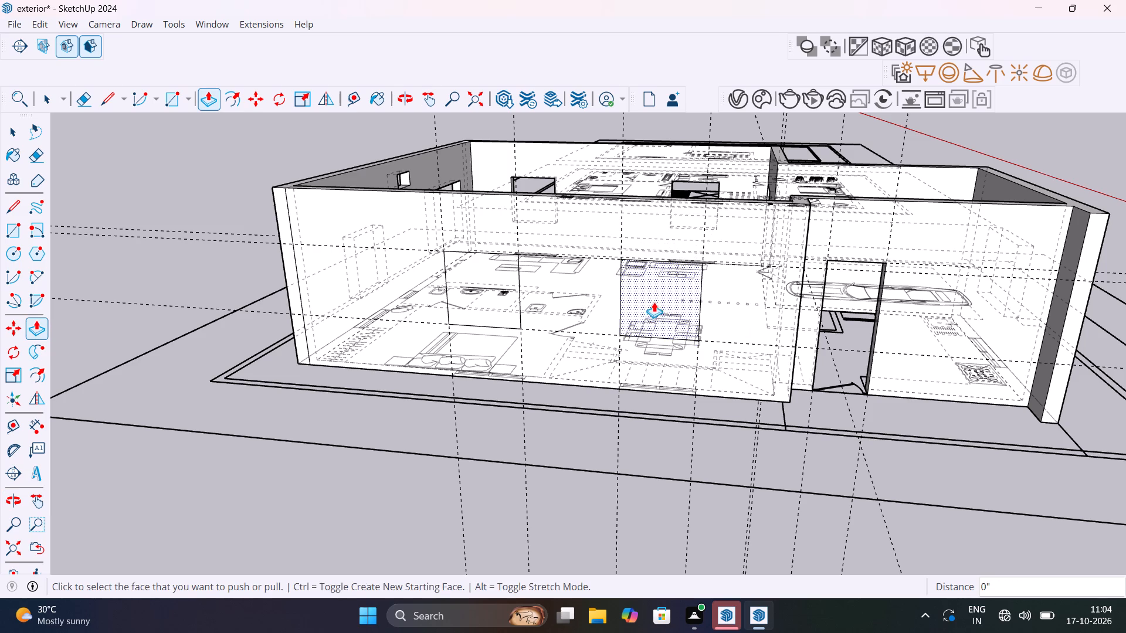
pyautogui.click(654, 302)
pyautogui.click(649, 290)
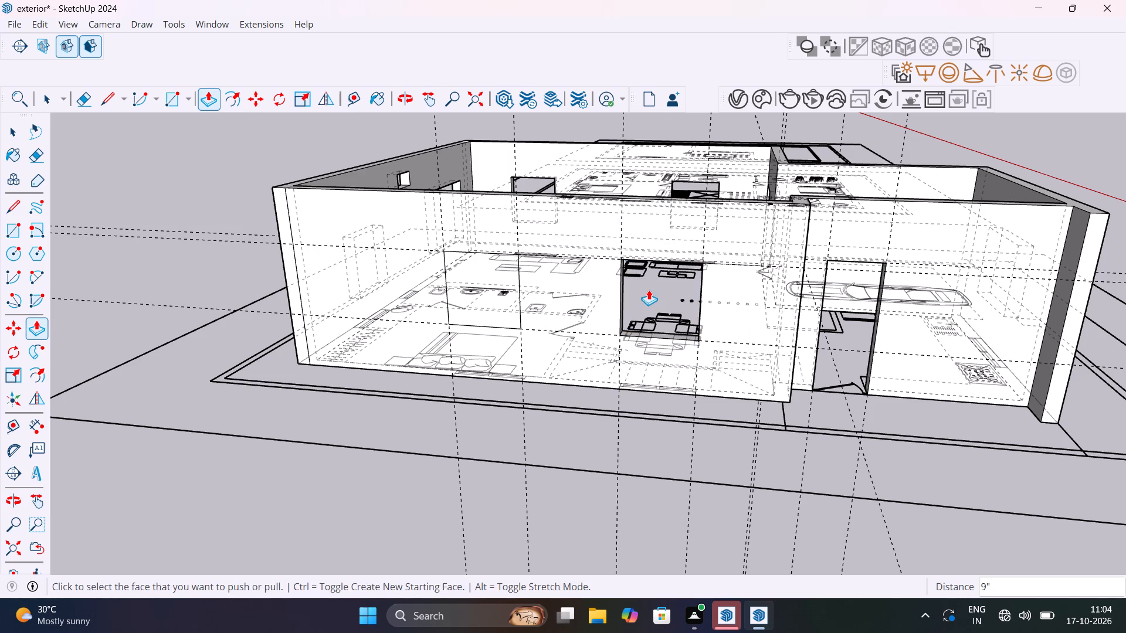
pyautogui.doubleClick(493, 292)
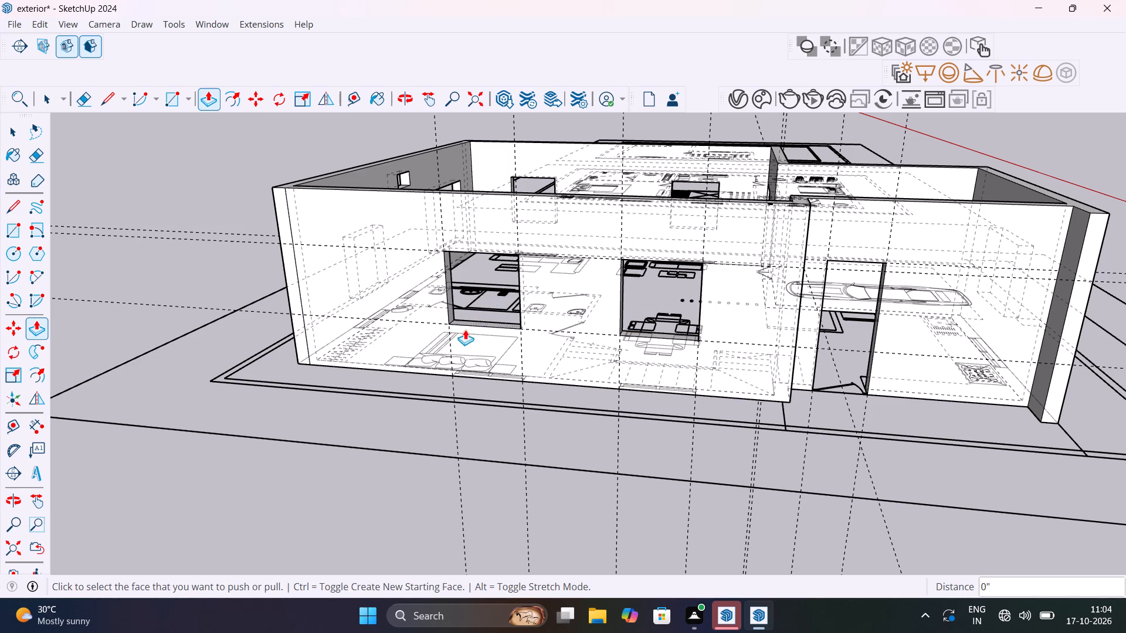
pyautogui.press('space')
# Delete all construction guides from the model.
pyautogui.moveTo(320, 424); pyautogui.dragTo(619, 434, button='middle')
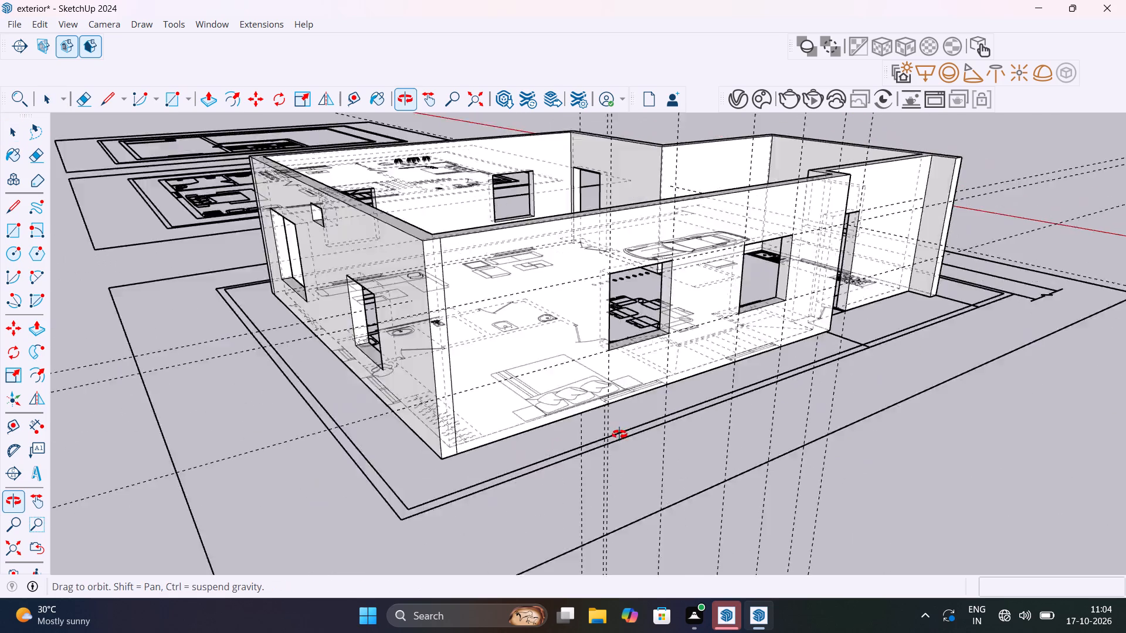
pyautogui.moveTo(619, 434); pyautogui.dragTo(444, 453, button='middle')
pyautogui.scroll(-6, 463, 430)
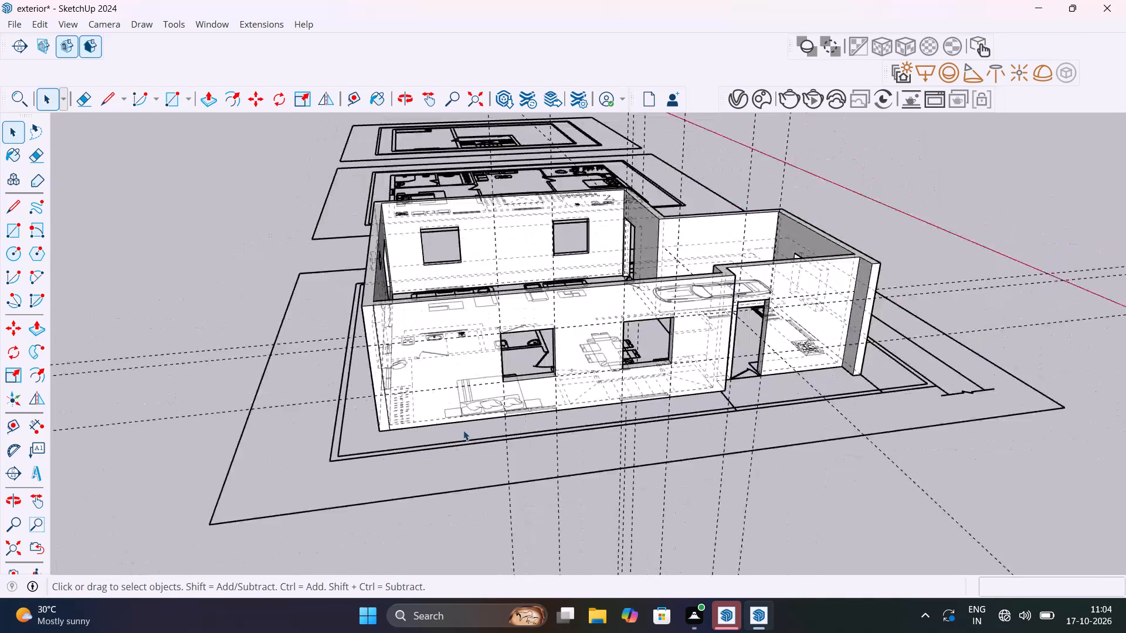
pyautogui.scroll(-1, 463, 430)
pyautogui.click(38, 27)
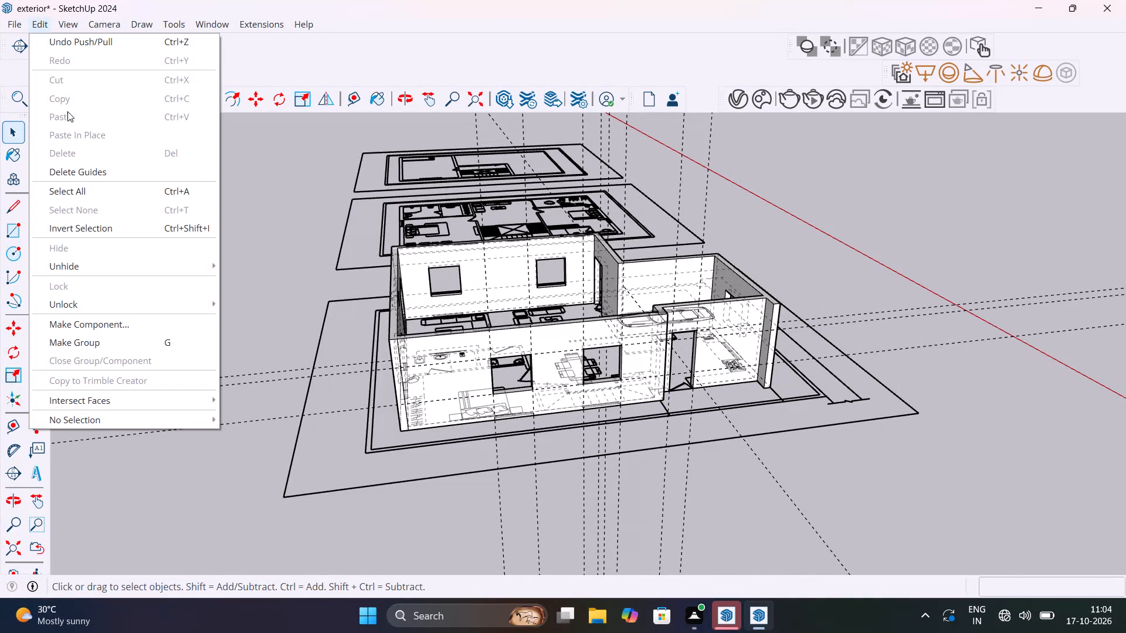
pyautogui.click(91, 169)
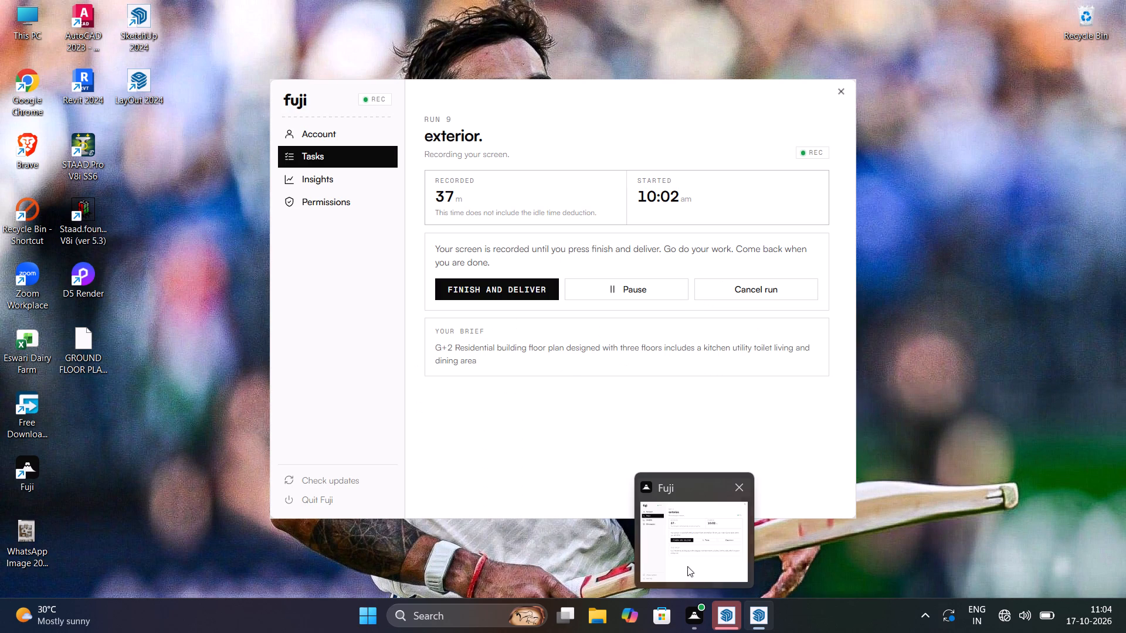
# Examine the ground-floor walls and their door and window openings against the plan from all sides.
pyautogui.moveTo(501, 307); pyautogui.dragTo(415, 363, button='middle')
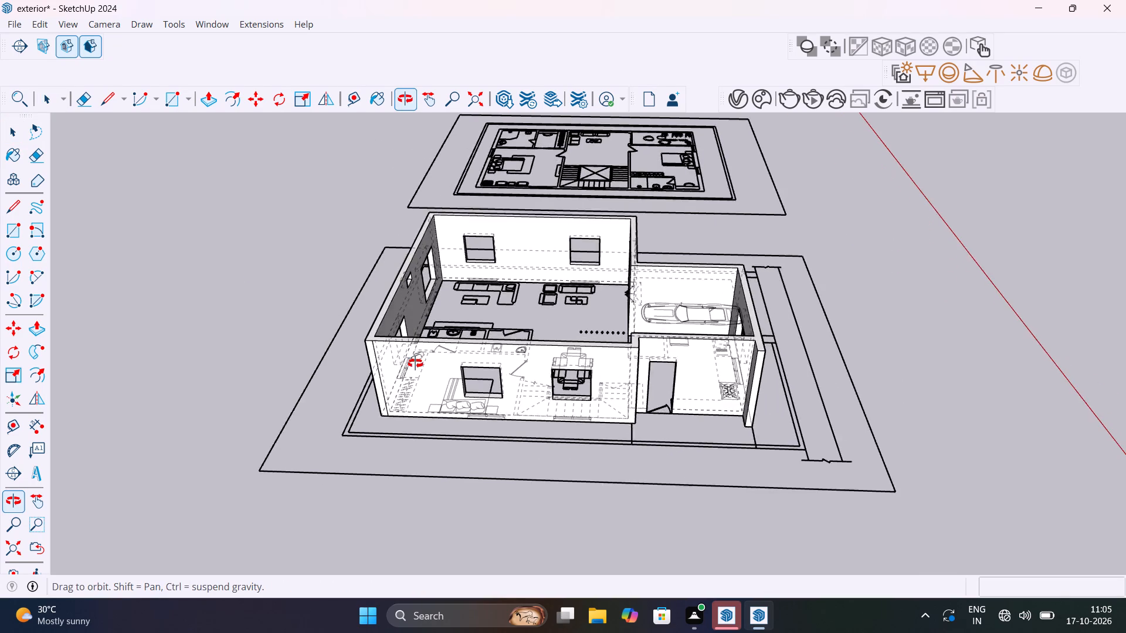
pyautogui.moveTo(415, 363); pyautogui.dragTo(65, 284, button='middle')
pyautogui.scroll(4, 569, 271)
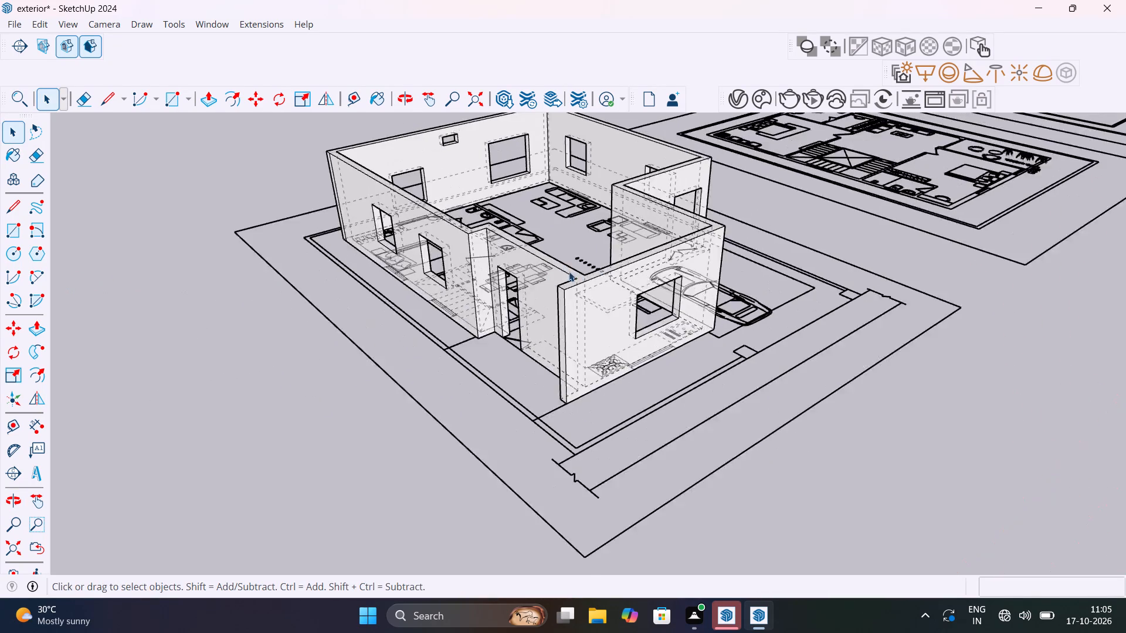
pyautogui.scroll(2, 569, 271)
pyautogui.moveTo(607, 271); pyautogui.dragTo(412, 286, button='middle')
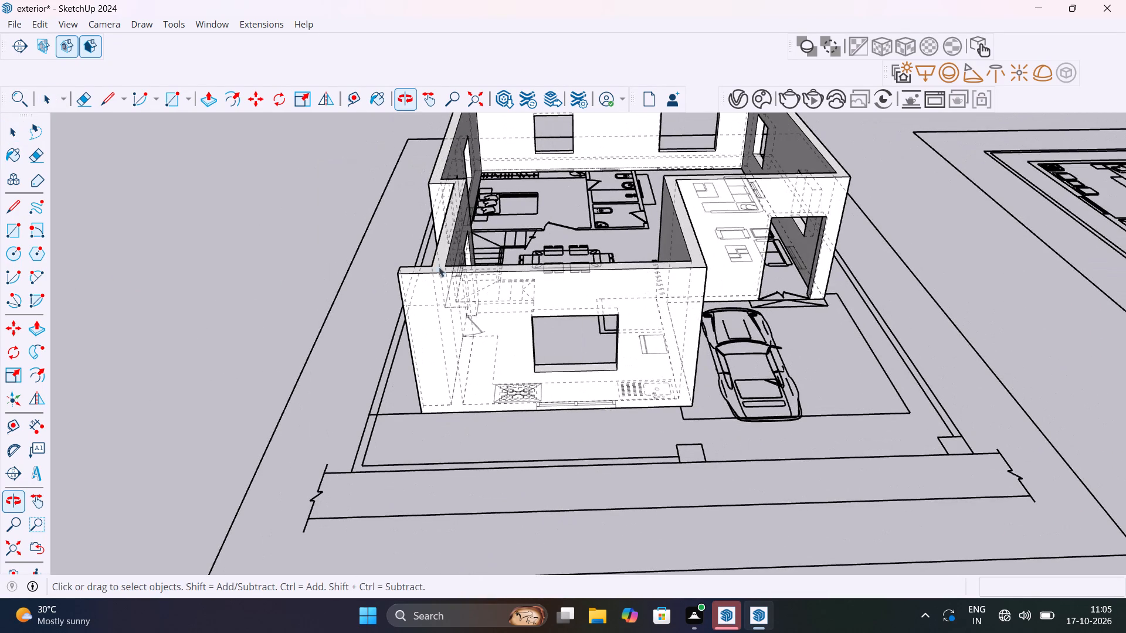
pyautogui.scroll(-7, 503, 233)
pyautogui.moveTo(521, 207); pyautogui.dragTo(759, 216, button='middle')
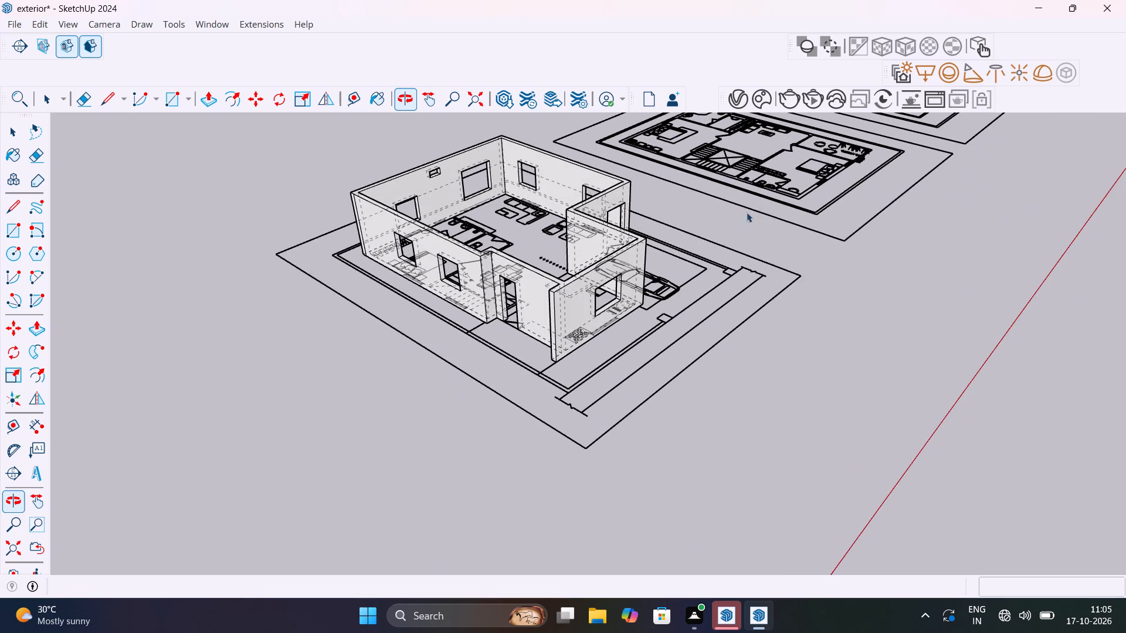
pyautogui.scroll(9, 449, 179)
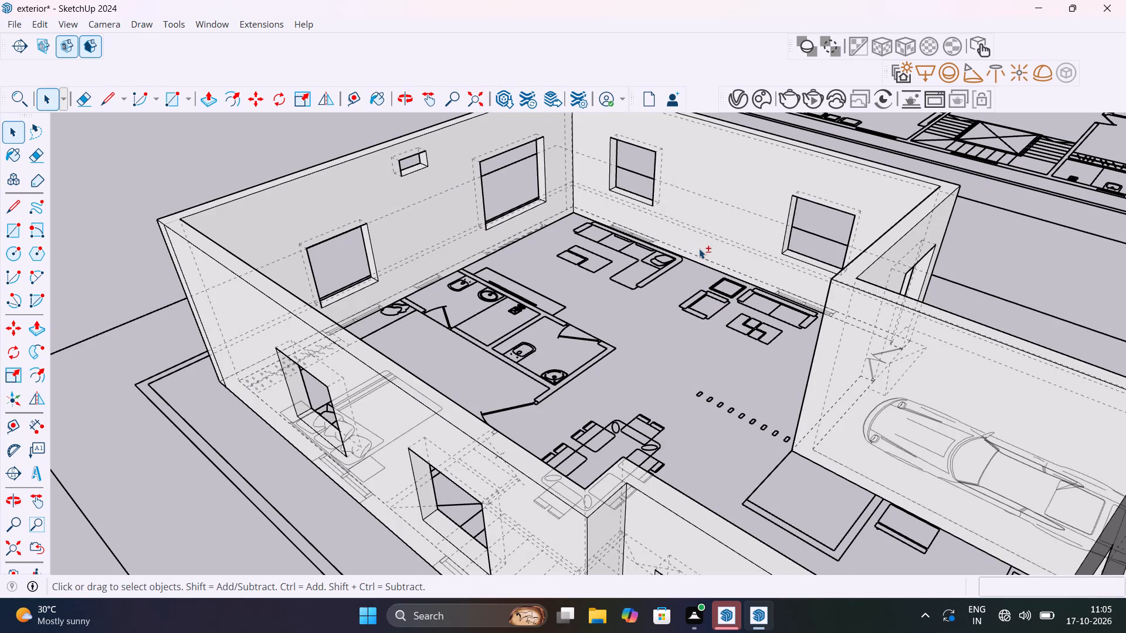
pyautogui.keyDown('shift'); pyautogui.moveTo(636, 228); pyautogui.dragTo(646, 184, button='middle'); pyautogui.keyUp('shift')
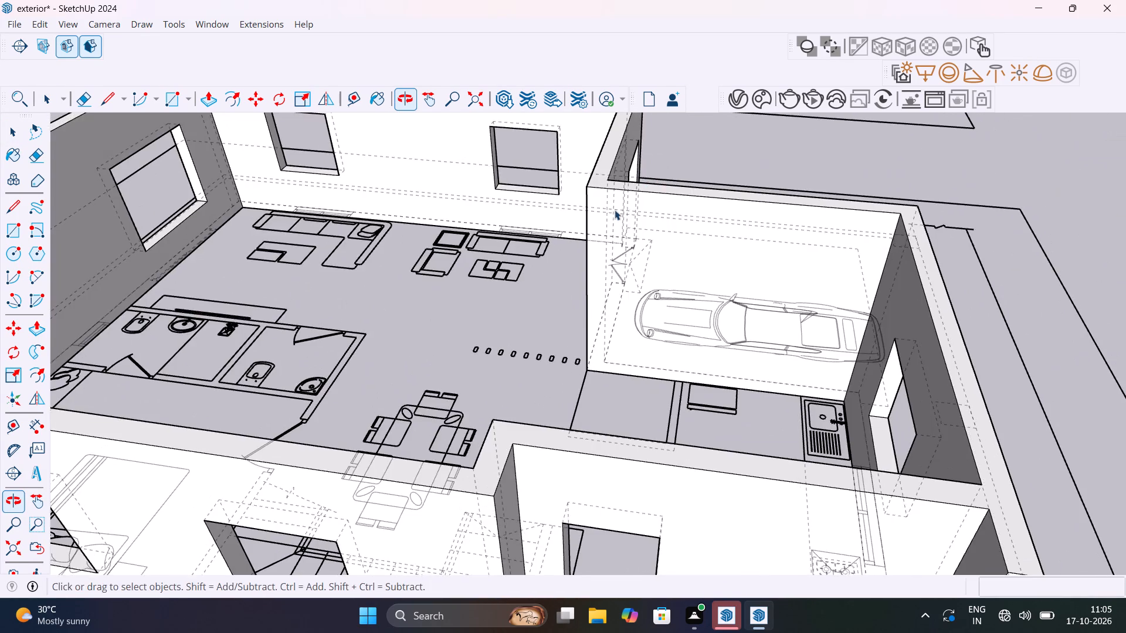
pyautogui.scroll(-6, 615, 210)
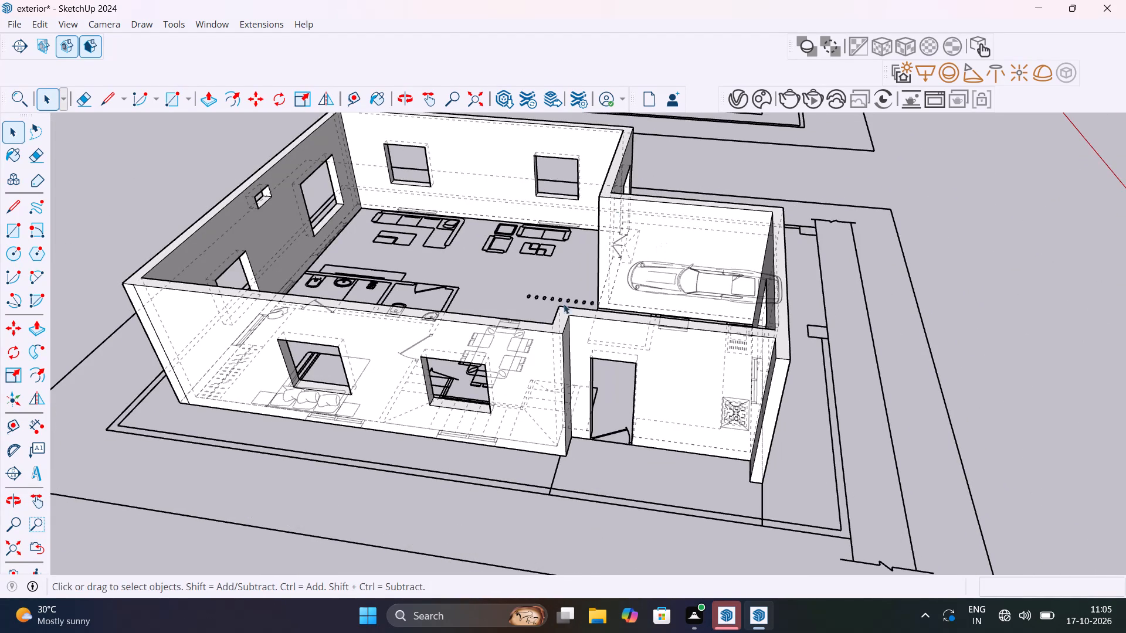
pyautogui.scroll(-5, 562, 296)
pyautogui.keyDown('shift'); pyautogui.moveTo(555, 295); pyautogui.dragTo(818, 320, button='middle'); pyautogui.keyUp('shift')
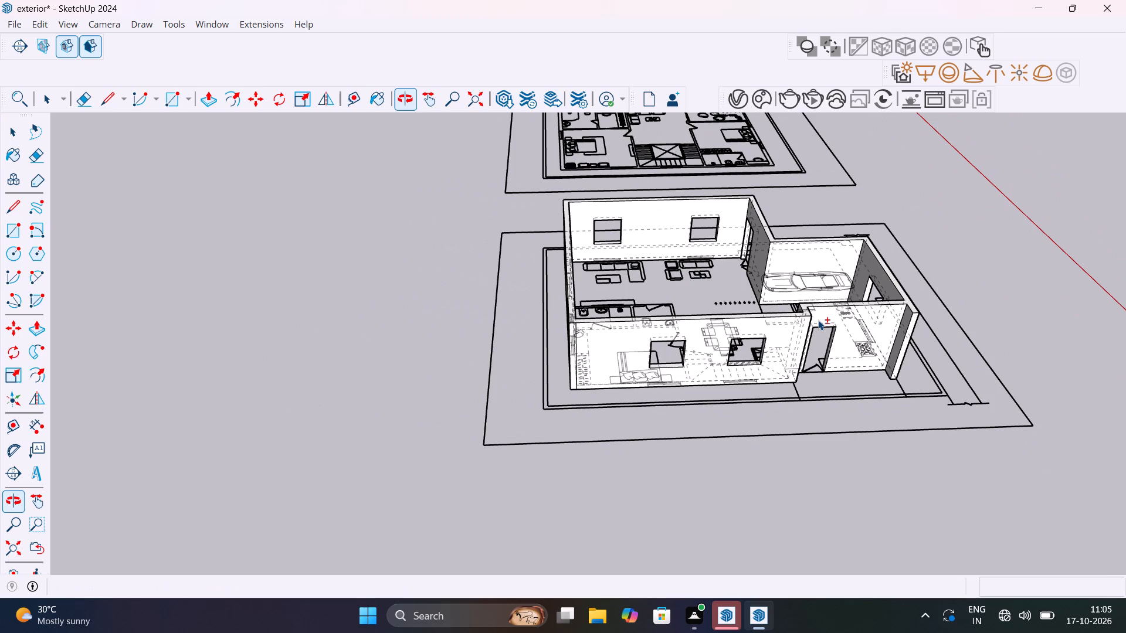
# Turn off the dashed back-edge display so the walls show as solid faces.
pyautogui.press('k')
pyautogui.moveTo(674, 370); pyautogui.dragTo(783, 348, button='middle')
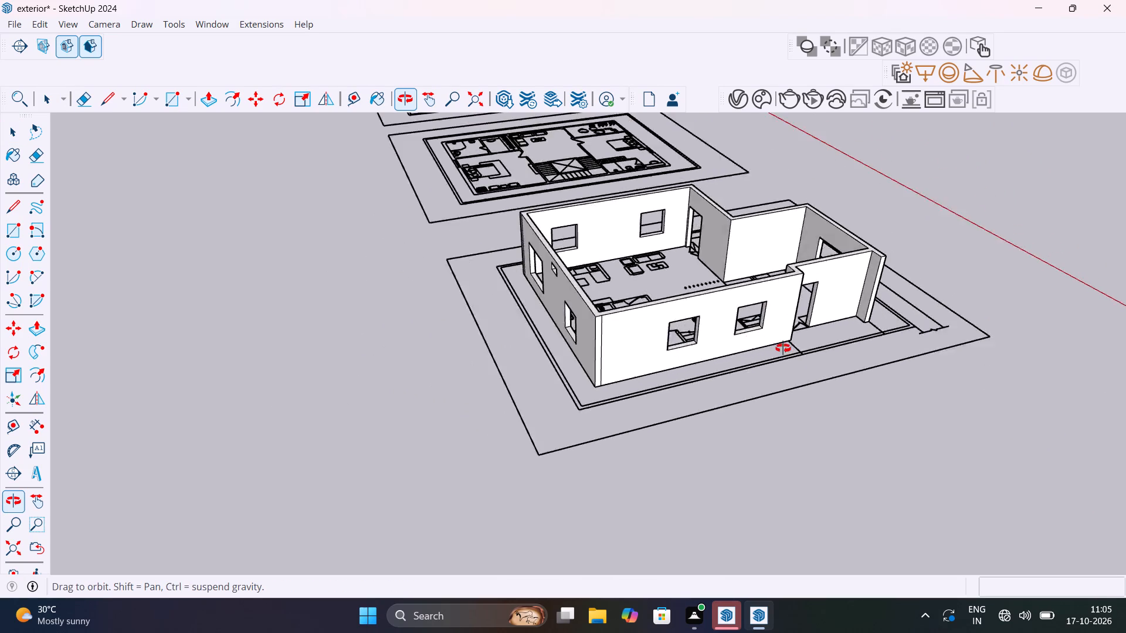
pyautogui.moveTo(783, 348); pyautogui.dragTo(556, 348, button='middle')
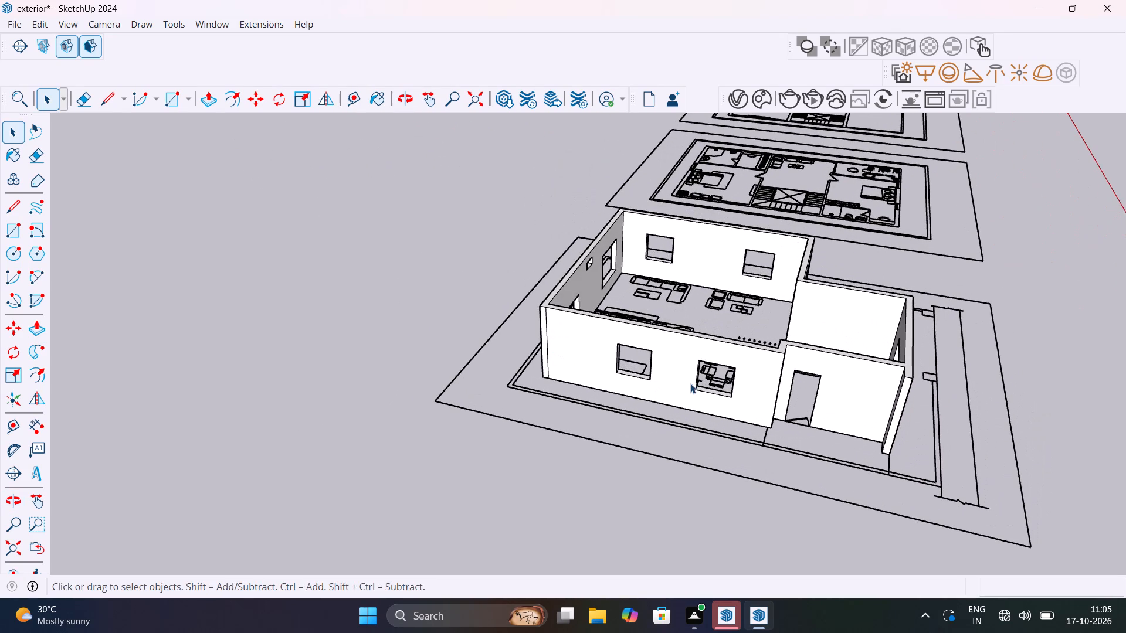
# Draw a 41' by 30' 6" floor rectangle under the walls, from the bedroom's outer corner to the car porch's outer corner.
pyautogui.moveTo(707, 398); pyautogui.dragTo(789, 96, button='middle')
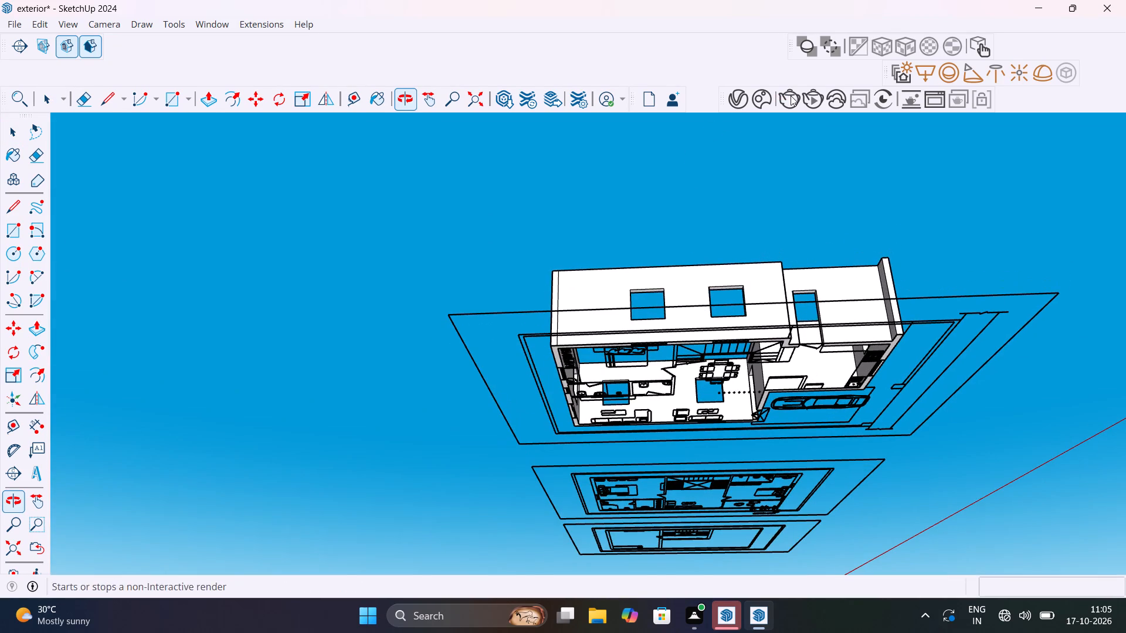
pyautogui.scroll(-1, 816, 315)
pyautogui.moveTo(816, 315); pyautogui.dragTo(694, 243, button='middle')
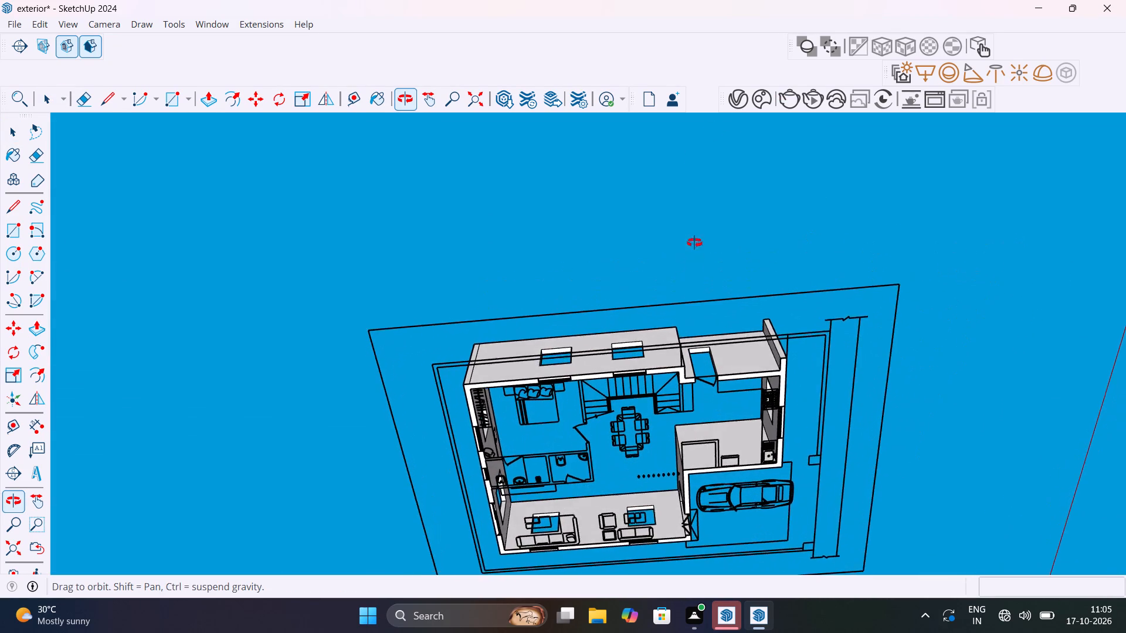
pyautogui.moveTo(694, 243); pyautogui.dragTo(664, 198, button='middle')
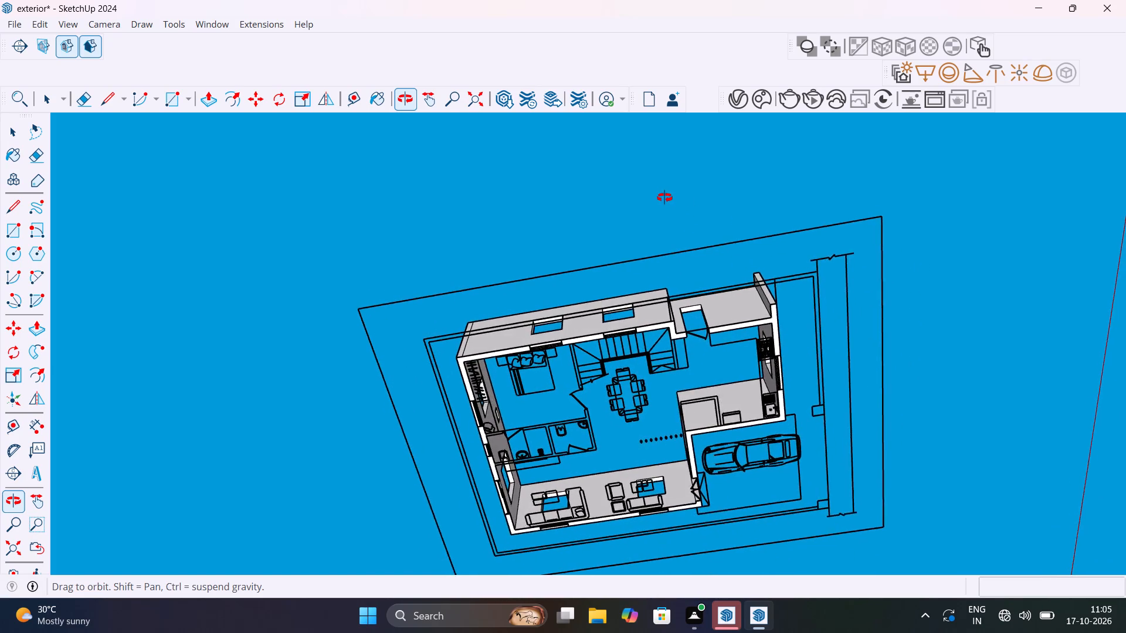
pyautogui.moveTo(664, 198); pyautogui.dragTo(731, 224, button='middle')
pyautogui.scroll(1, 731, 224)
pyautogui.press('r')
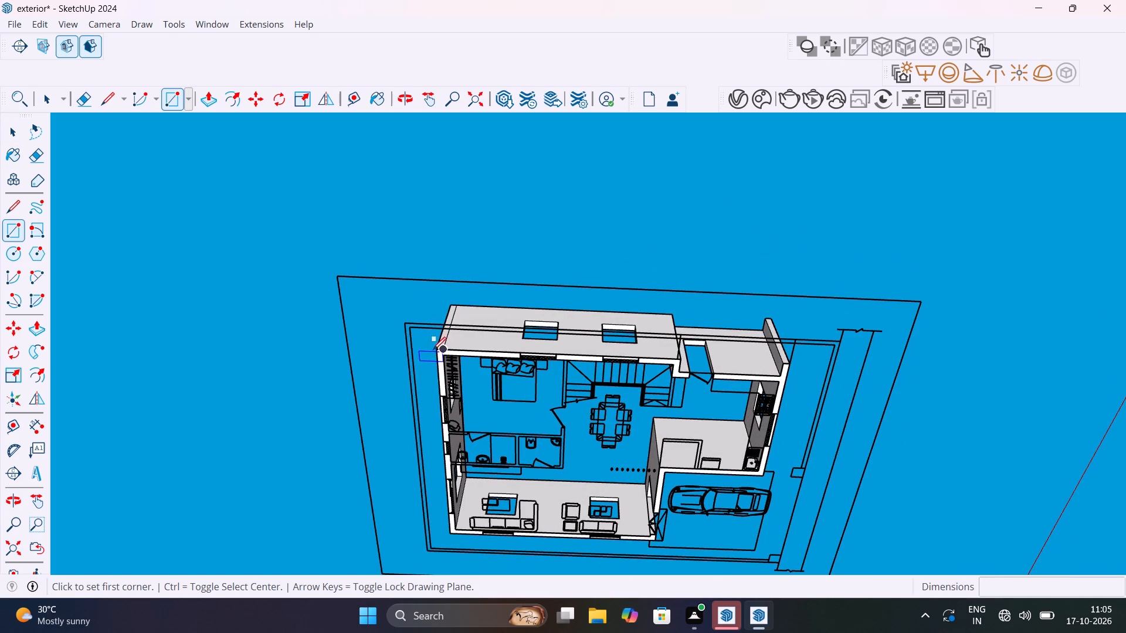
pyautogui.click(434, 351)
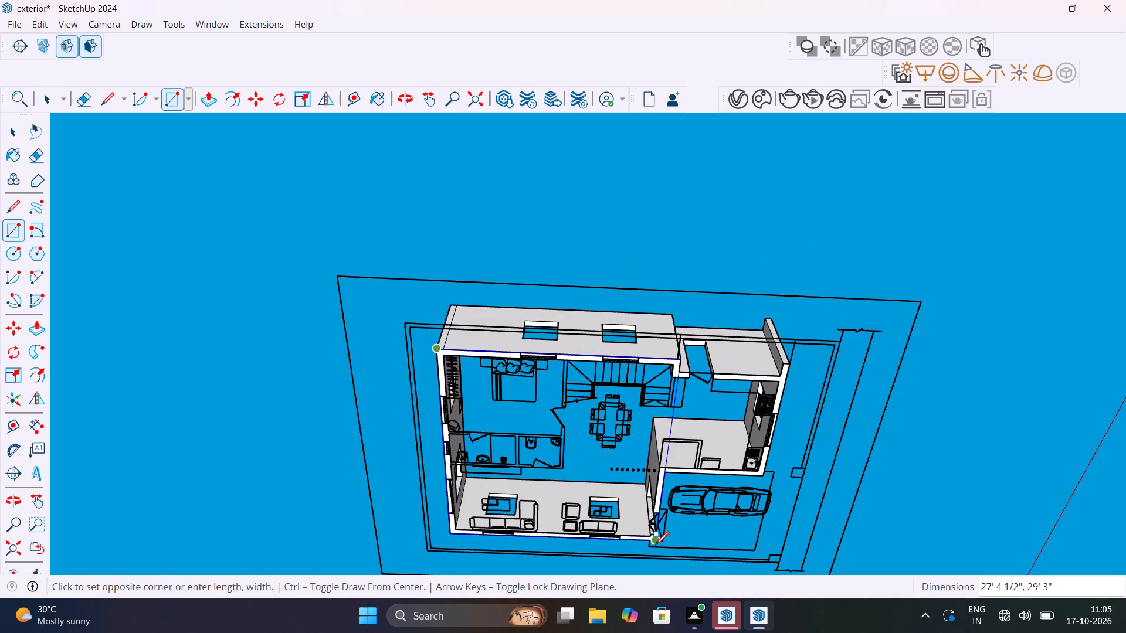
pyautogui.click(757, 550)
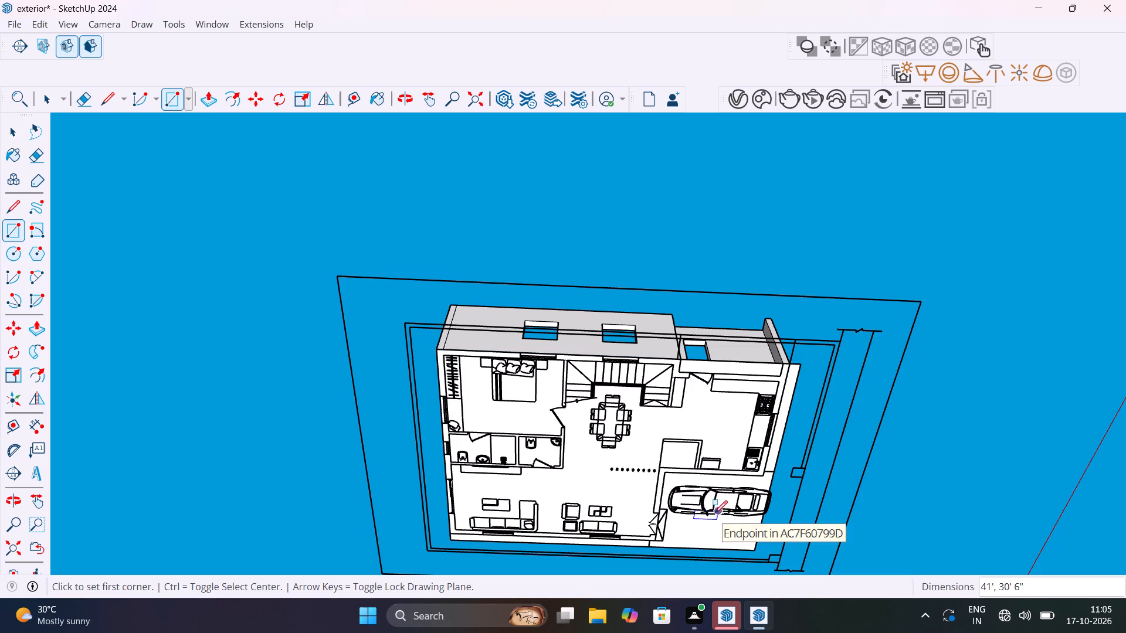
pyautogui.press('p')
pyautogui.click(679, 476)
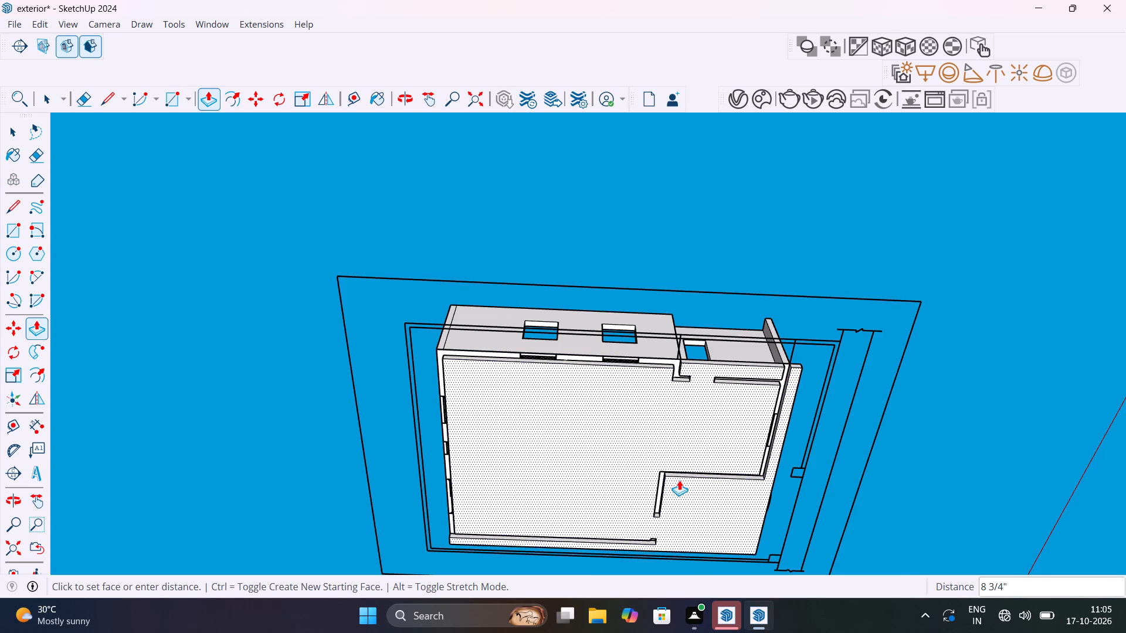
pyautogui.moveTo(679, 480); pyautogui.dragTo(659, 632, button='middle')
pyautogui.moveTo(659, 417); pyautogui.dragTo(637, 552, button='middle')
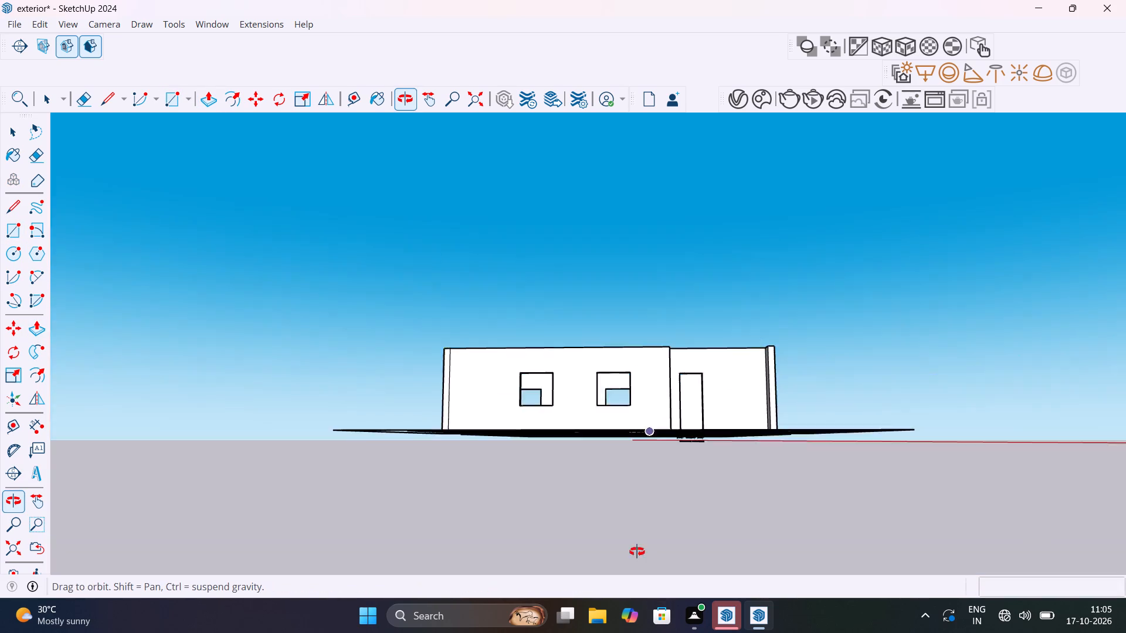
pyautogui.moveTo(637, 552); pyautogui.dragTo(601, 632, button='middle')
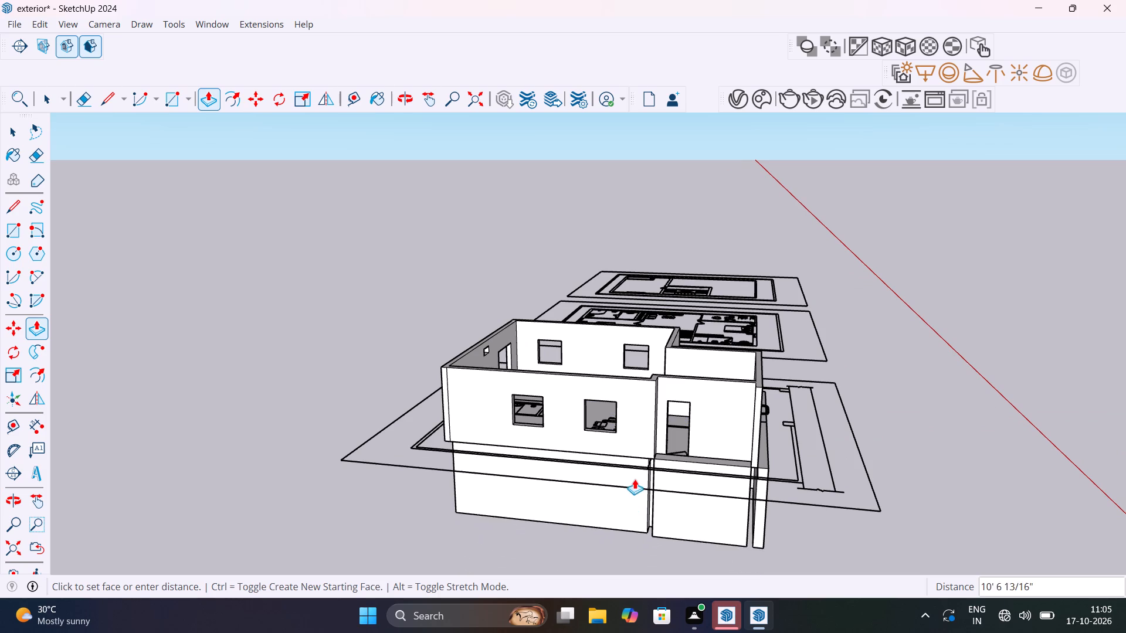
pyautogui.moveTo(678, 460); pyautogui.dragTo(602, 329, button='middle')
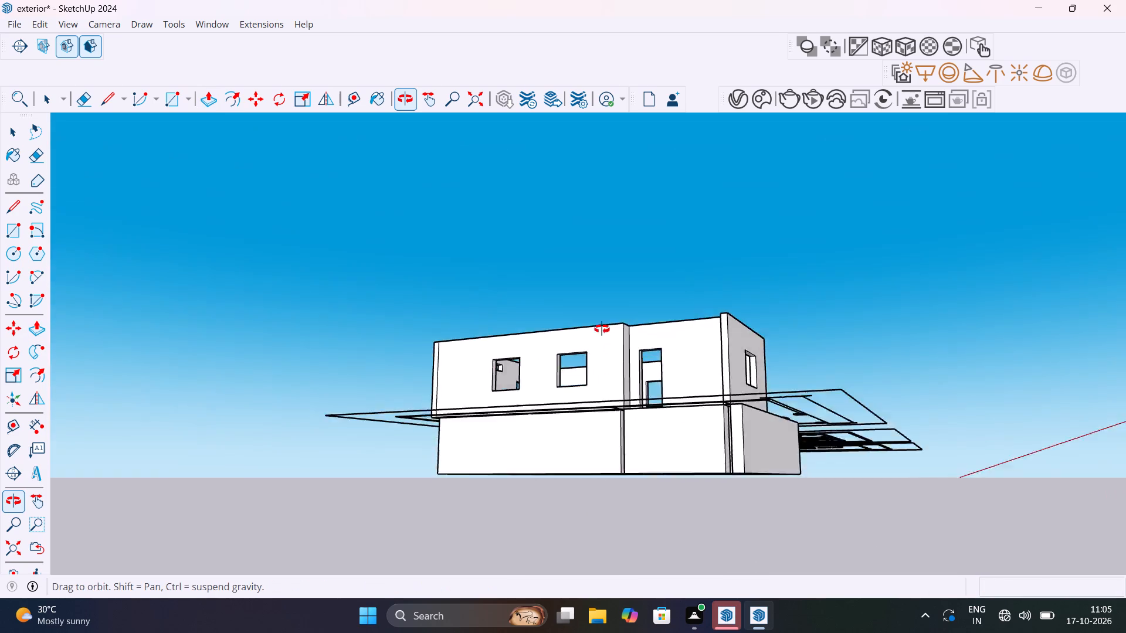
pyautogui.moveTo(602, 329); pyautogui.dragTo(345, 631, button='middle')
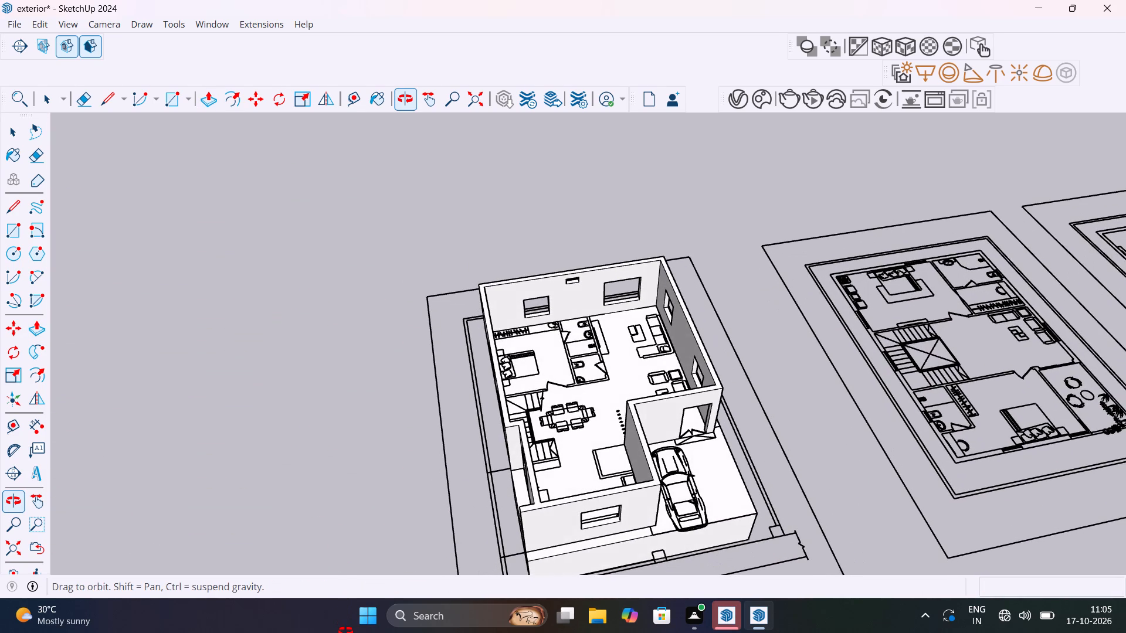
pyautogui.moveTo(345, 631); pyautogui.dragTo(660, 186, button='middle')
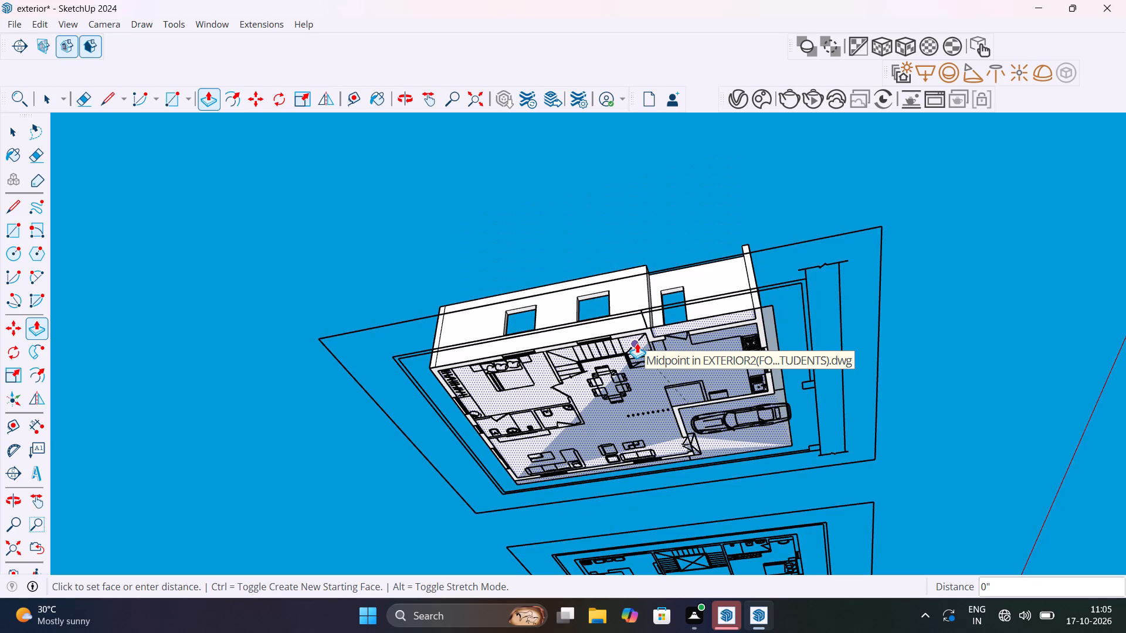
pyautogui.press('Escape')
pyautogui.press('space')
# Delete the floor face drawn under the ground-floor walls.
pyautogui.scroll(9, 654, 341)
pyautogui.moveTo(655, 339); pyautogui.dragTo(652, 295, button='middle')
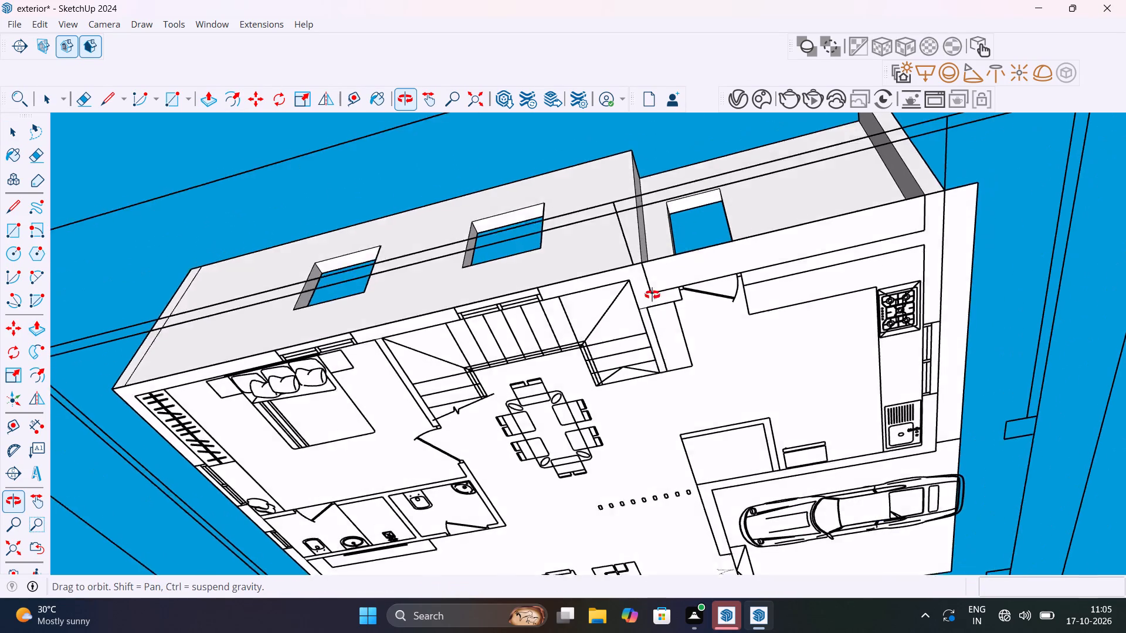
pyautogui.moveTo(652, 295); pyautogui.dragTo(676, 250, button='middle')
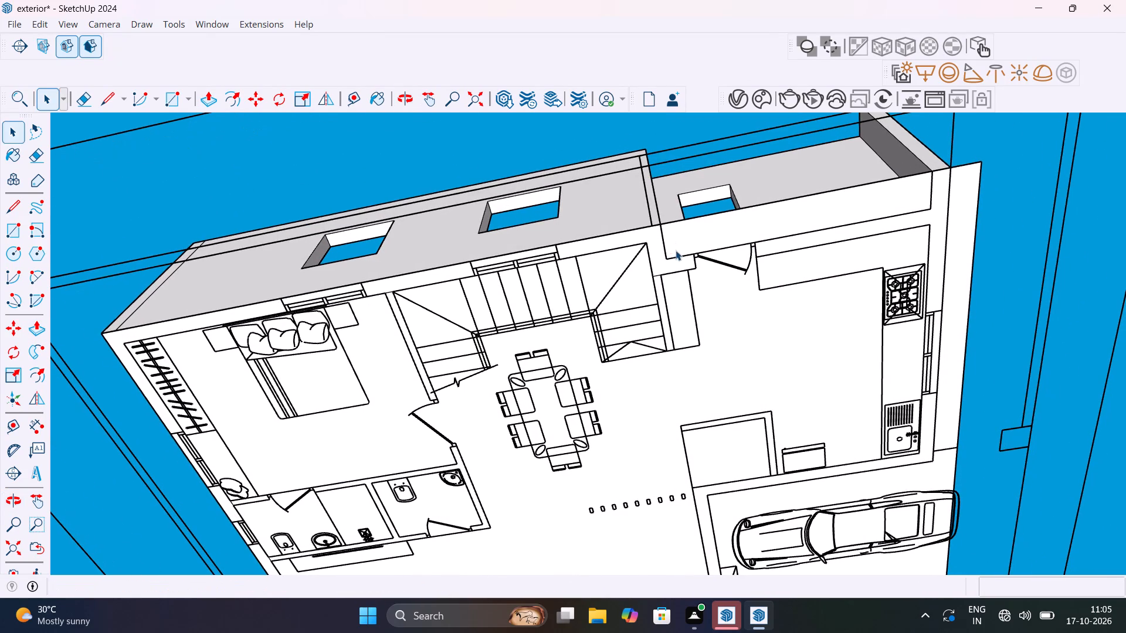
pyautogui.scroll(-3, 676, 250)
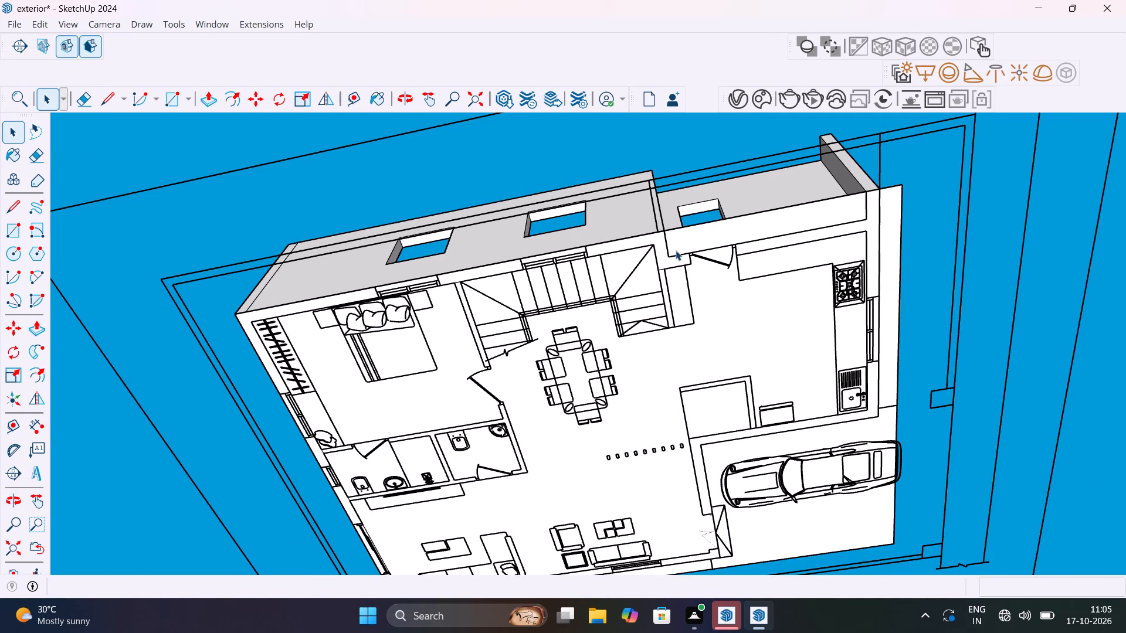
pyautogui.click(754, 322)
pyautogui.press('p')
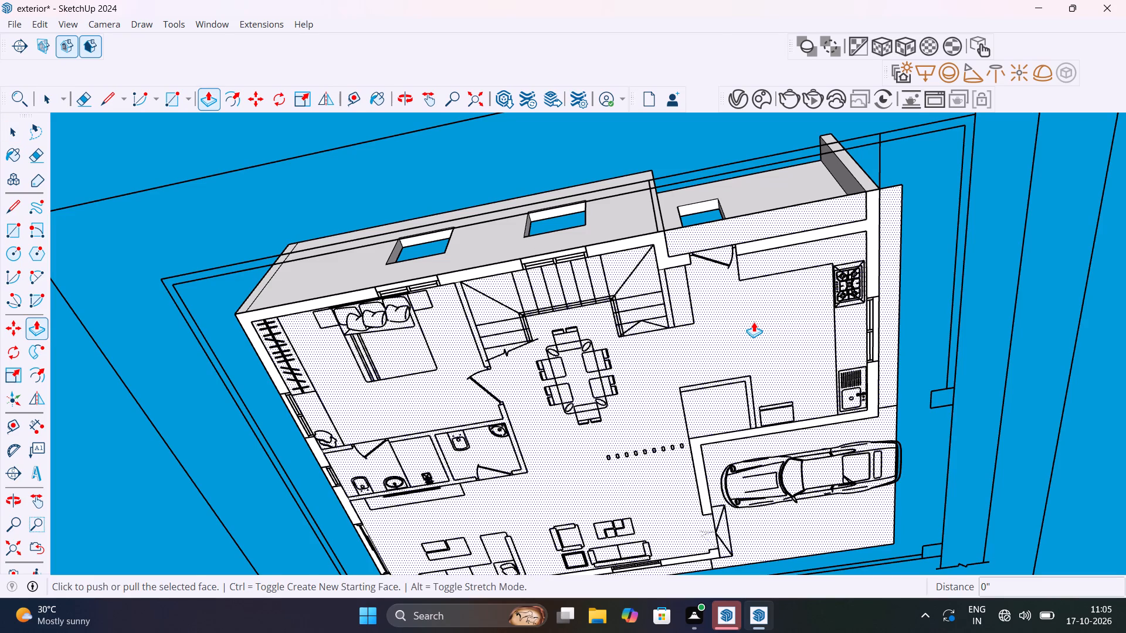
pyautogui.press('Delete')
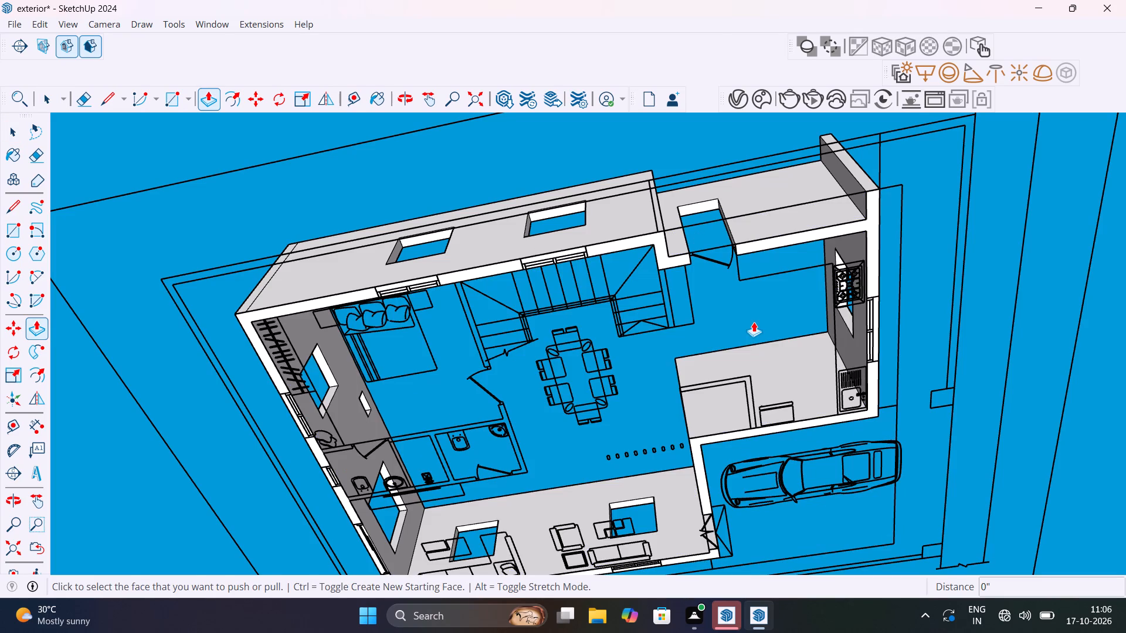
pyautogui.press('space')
# Draw a 39' 9" by 29' 3" roof rectangle at wall-top level, from the kitchen's outer corner to the living room's far outer corner.
pyautogui.scroll(-5, 754, 322)
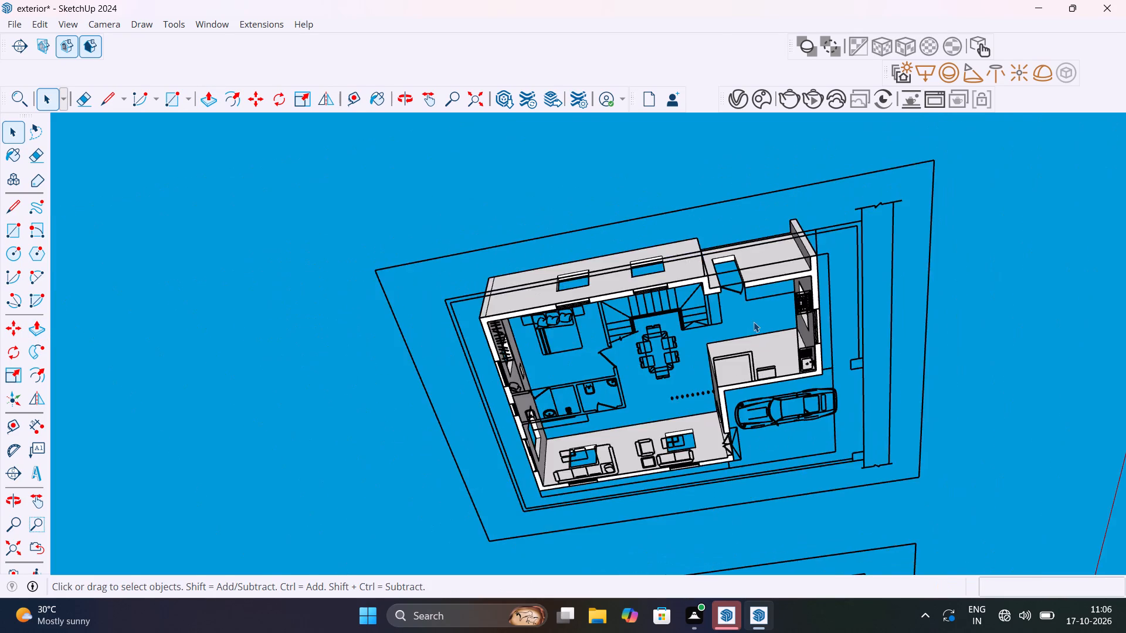
pyautogui.scroll(-8, 754, 322)
pyautogui.moveTo(756, 342); pyautogui.dragTo(646, 600, button='middle')
pyautogui.scroll(1, 646, 600)
pyautogui.moveTo(681, 385); pyautogui.dragTo(586, 596, button='middle')
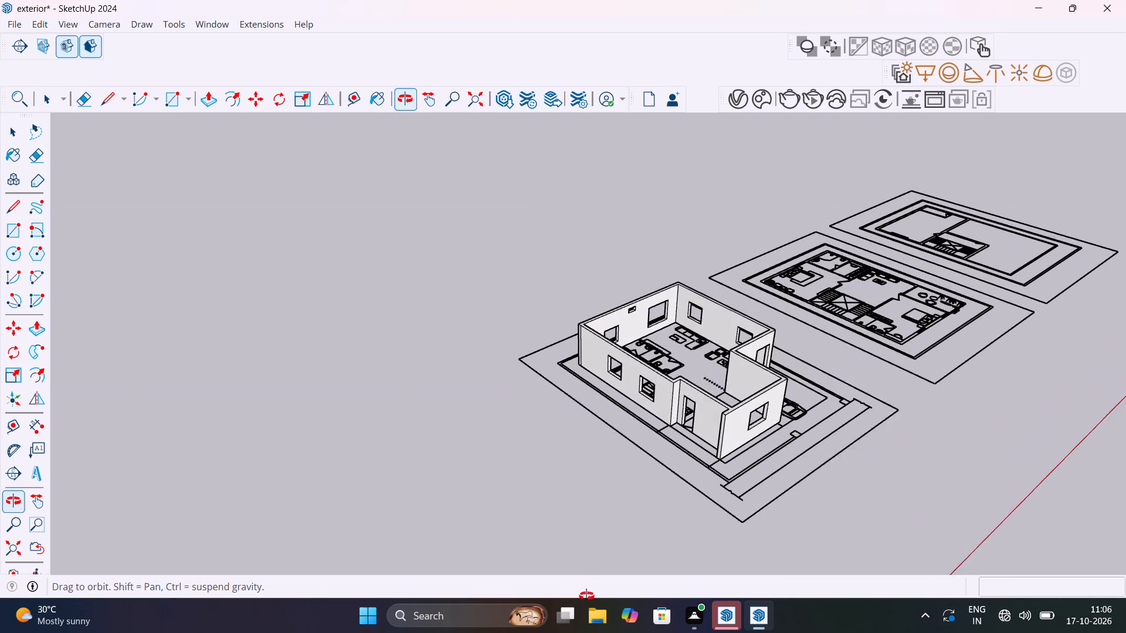
pyautogui.moveTo(586, 596); pyautogui.dragTo(585, 596, button='middle')
pyautogui.scroll(5, 725, 441)
pyautogui.moveTo(725, 441); pyautogui.dragTo(536, 441, button='middle')
pyautogui.keyDown('shift'); pyautogui.scroll(-1, 725, 441); pyautogui.keyUp('shift')
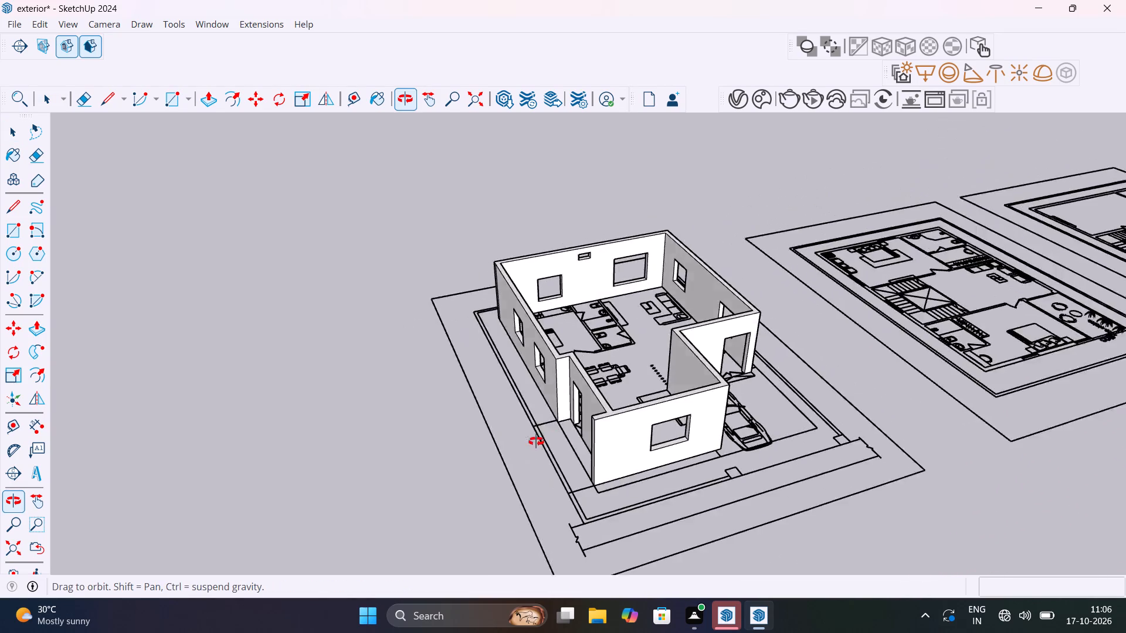
pyautogui.moveTo(536, 441); pyautogui.dragTo(494, 519, button='middle')
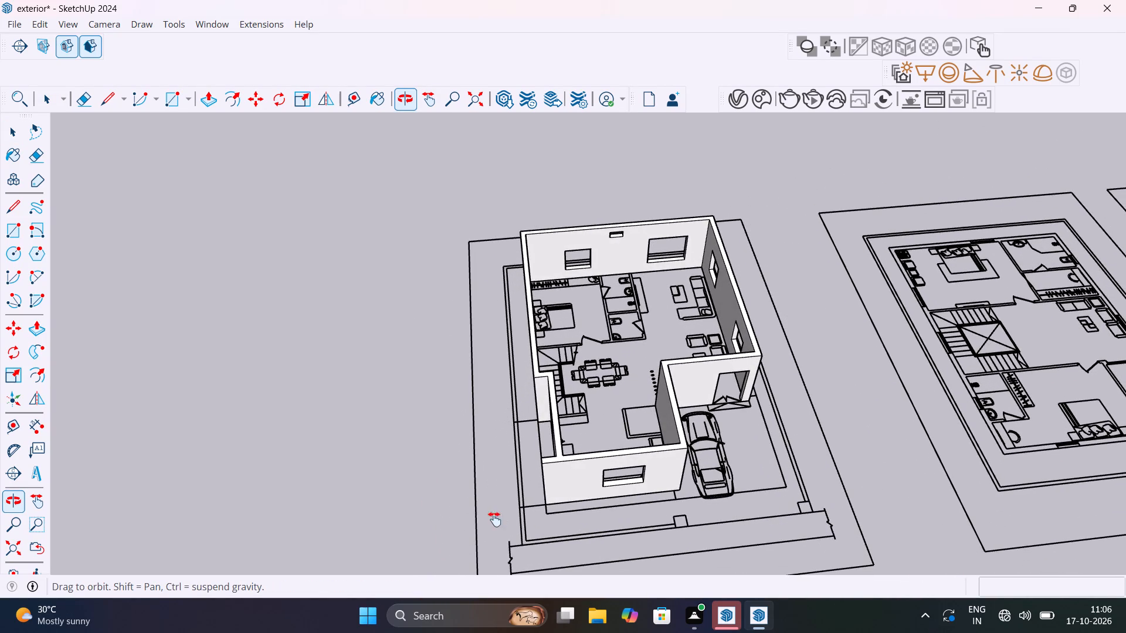
pyautogui.moveTo(494, 519); pyautogui.dragTo(449, 472, button='middle')
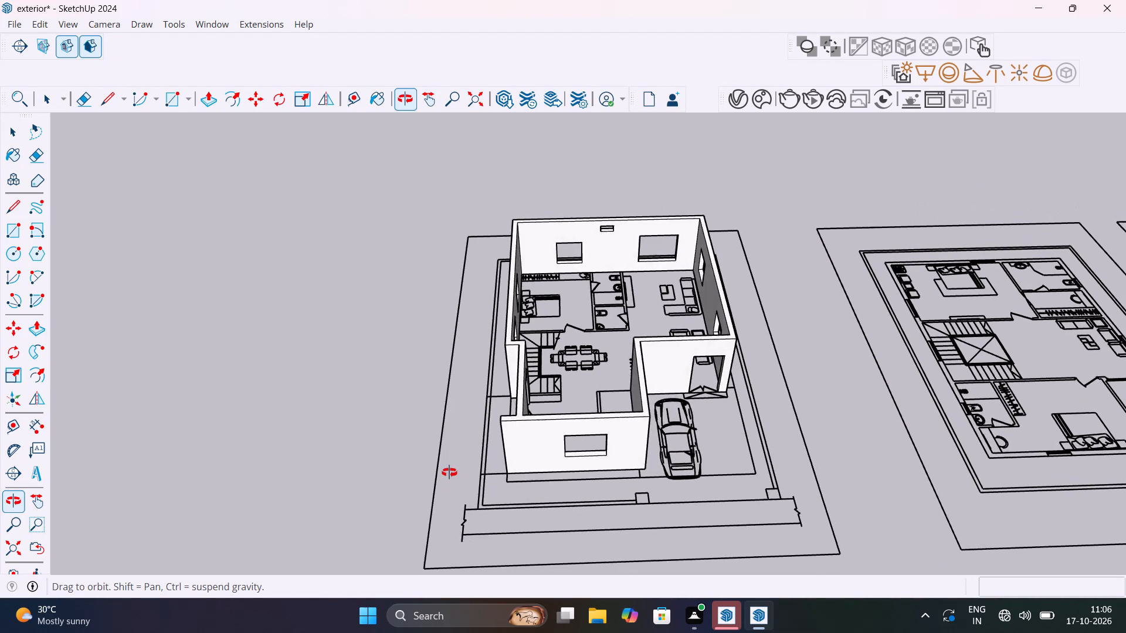
pyautogui.moveTo(449, 472); pyautogui.dragTo(448, 472, button='middle')
pyautogui.press('r')
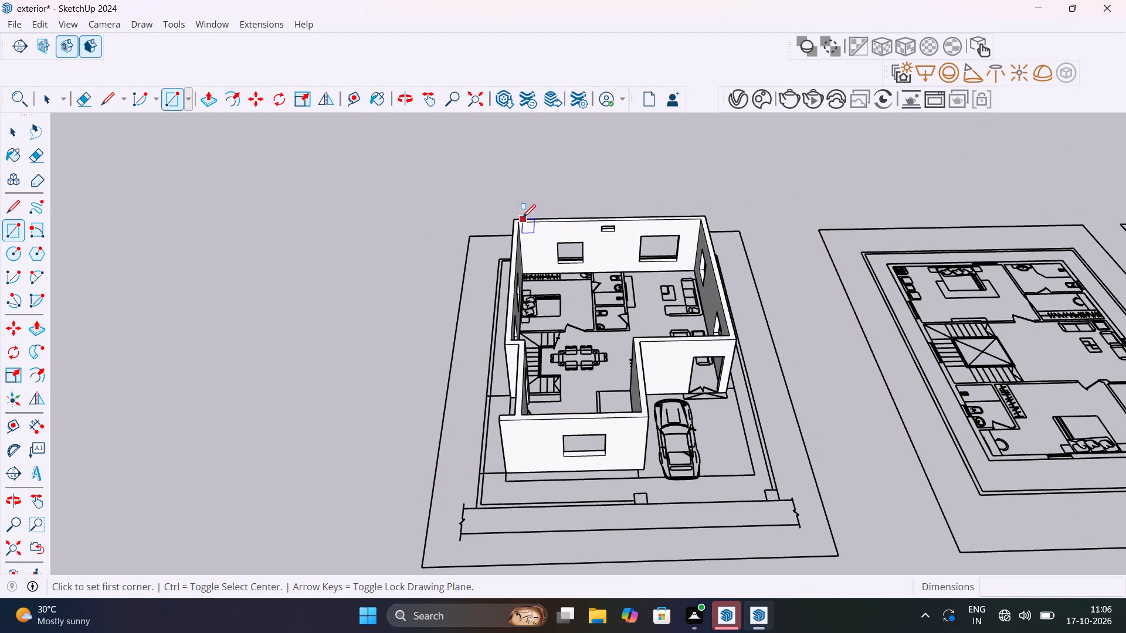
pyautogui.click(513, 216)
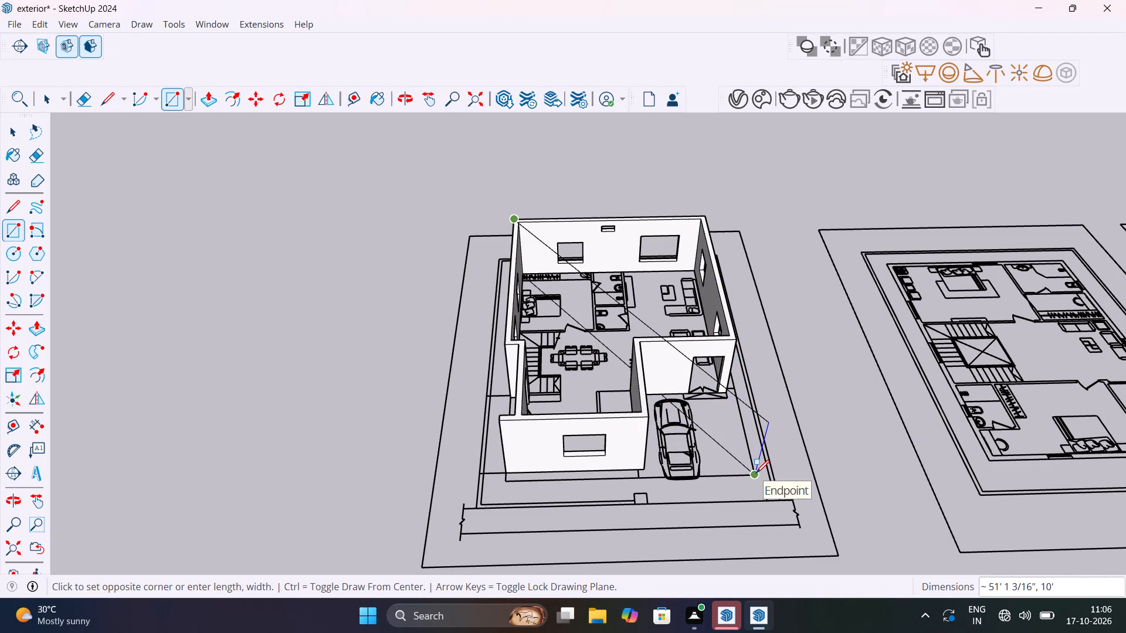
pyautogui.press('Escape')
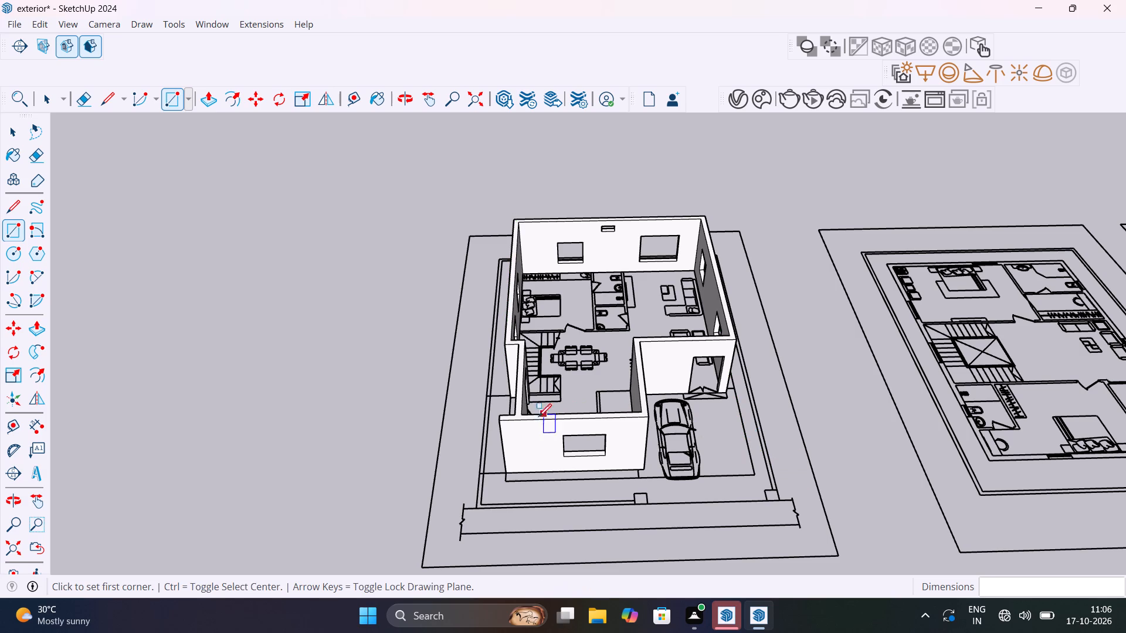
pyautogui.click(503, 423)
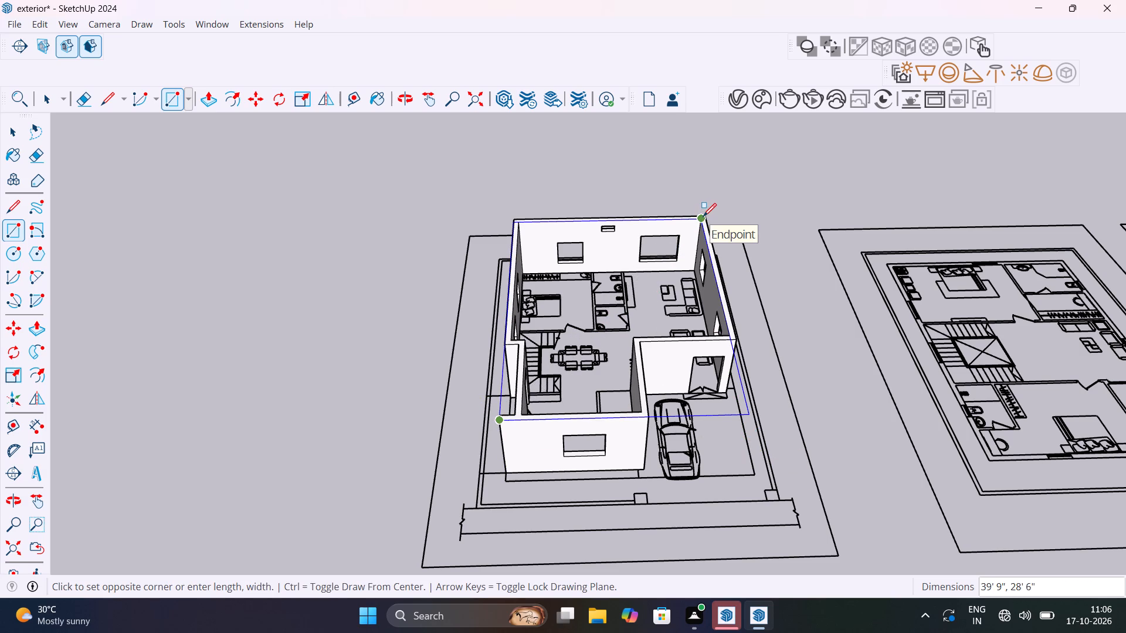
pyautogui.scroll(5, 703, 216)
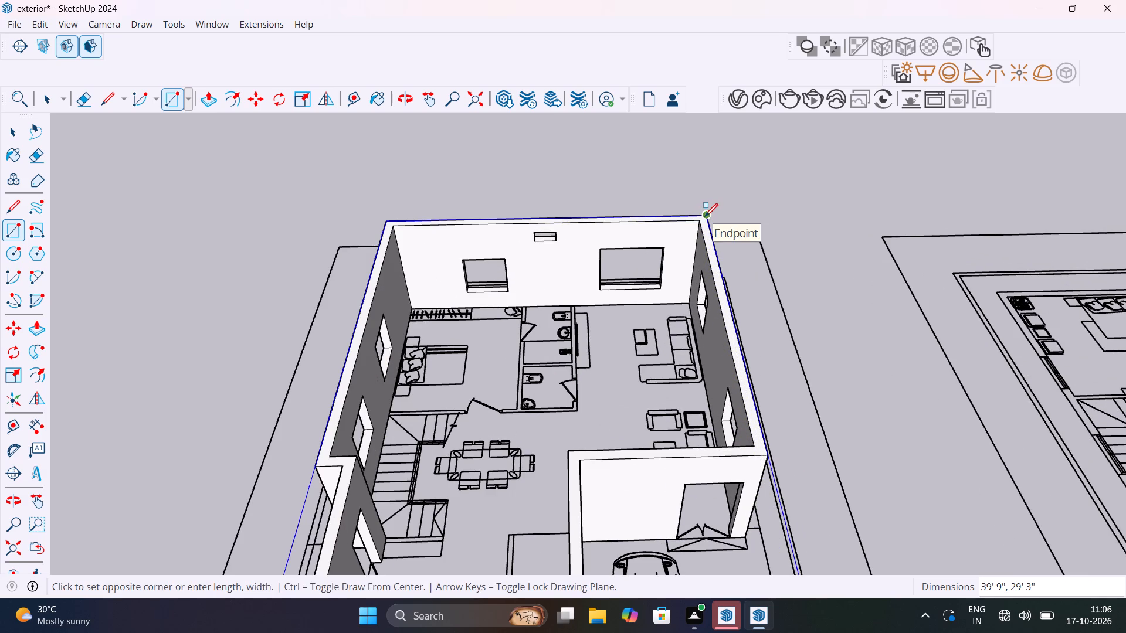
pyautogui.click(705, 216)
# Draw a 27' 4 1/2" by 29' 3" rectangle on the wall tops over the bedroom and living room to close the roof surface.
pyautogui.scroll(-7, 705, 216)
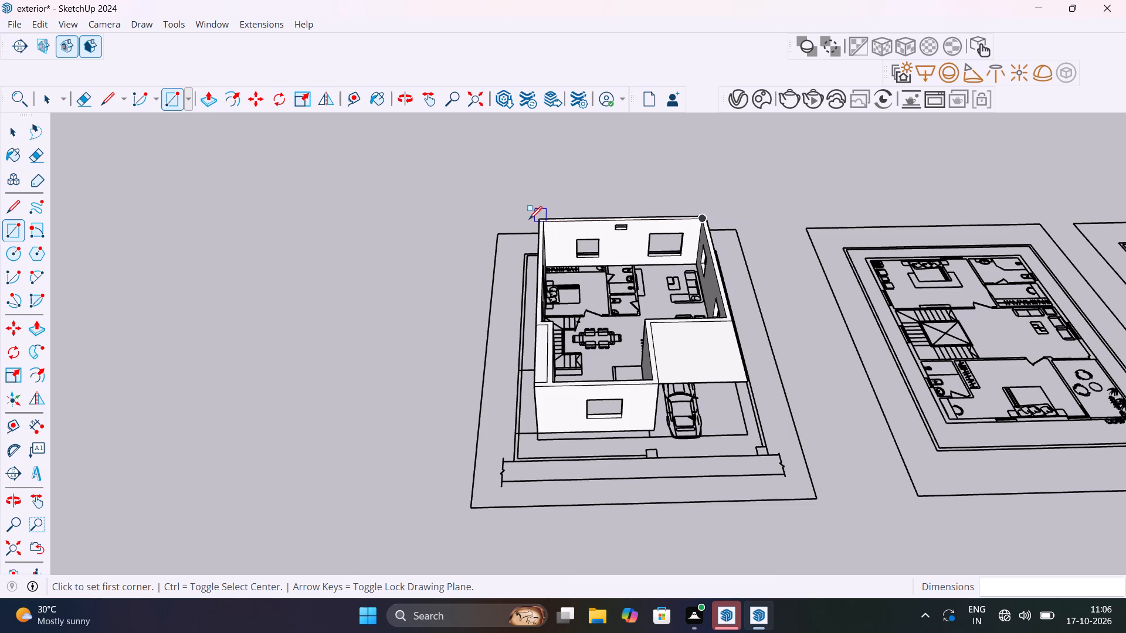
pyautogui.scroll(7, 559, 217)
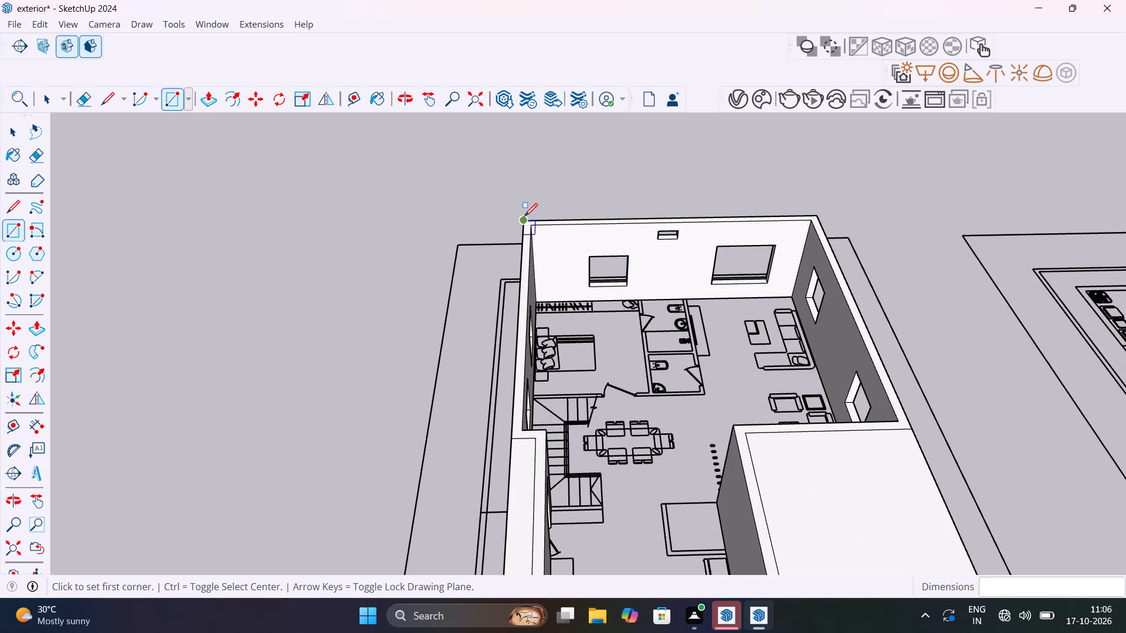
pyautogui.click(525, 219)
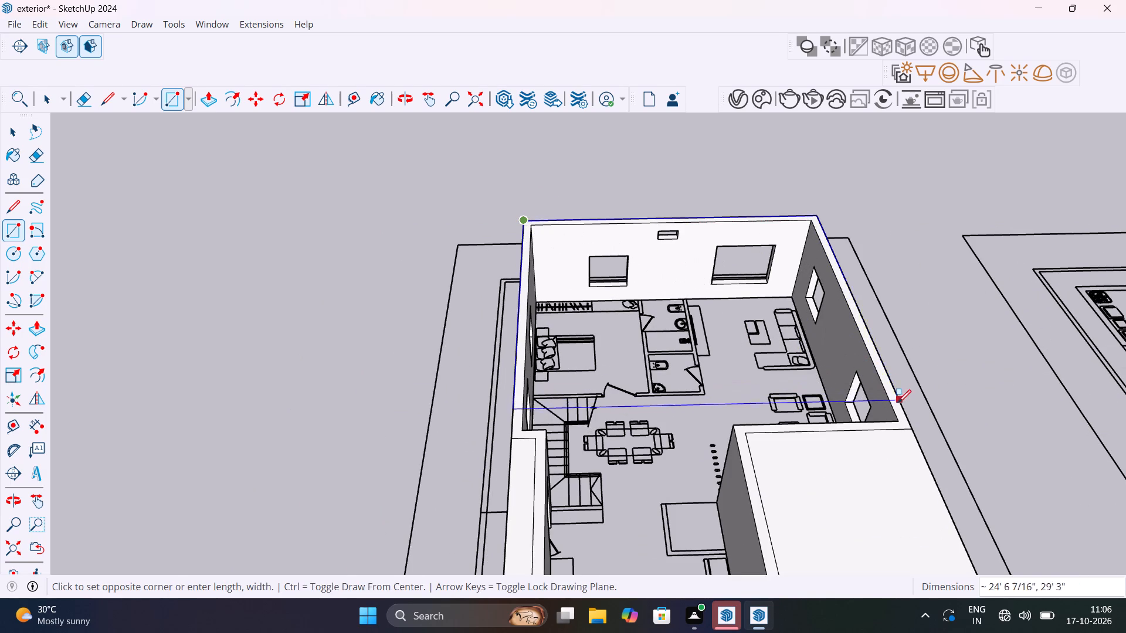
pyautogui.click(907, 426)
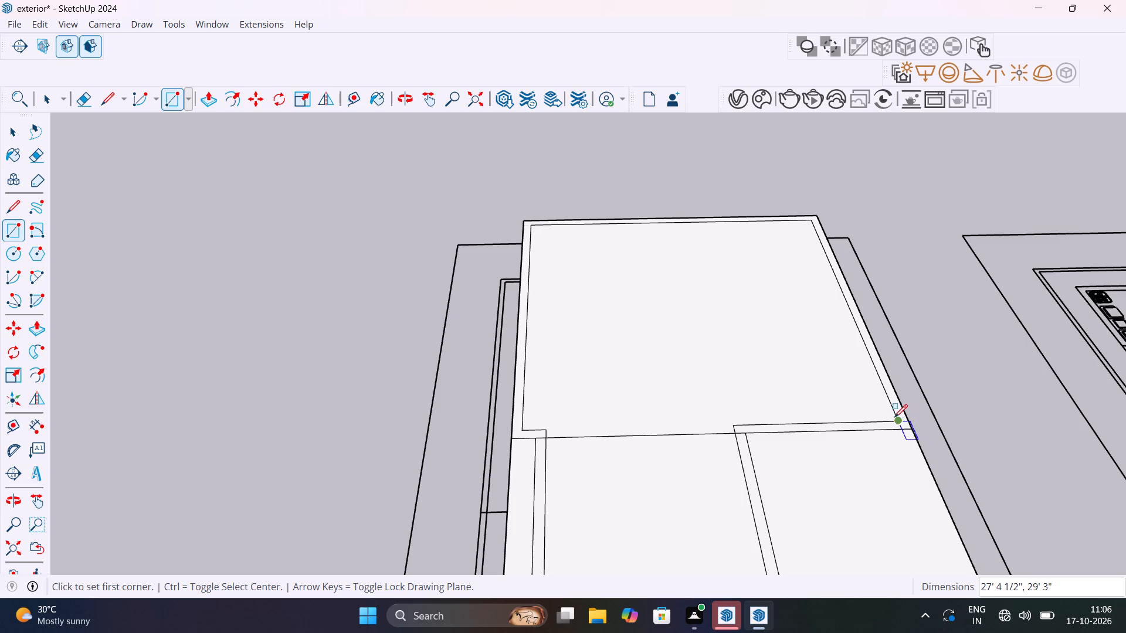
# Delete the dividing edge on the roof surface between the bedroom-living area and the kitchen-dining area.
pyautogui.scroll(-5, 886, 418)
pyautogui.moveTo(885, 422); pyautogui.dragTo(618, 382, button='middle')
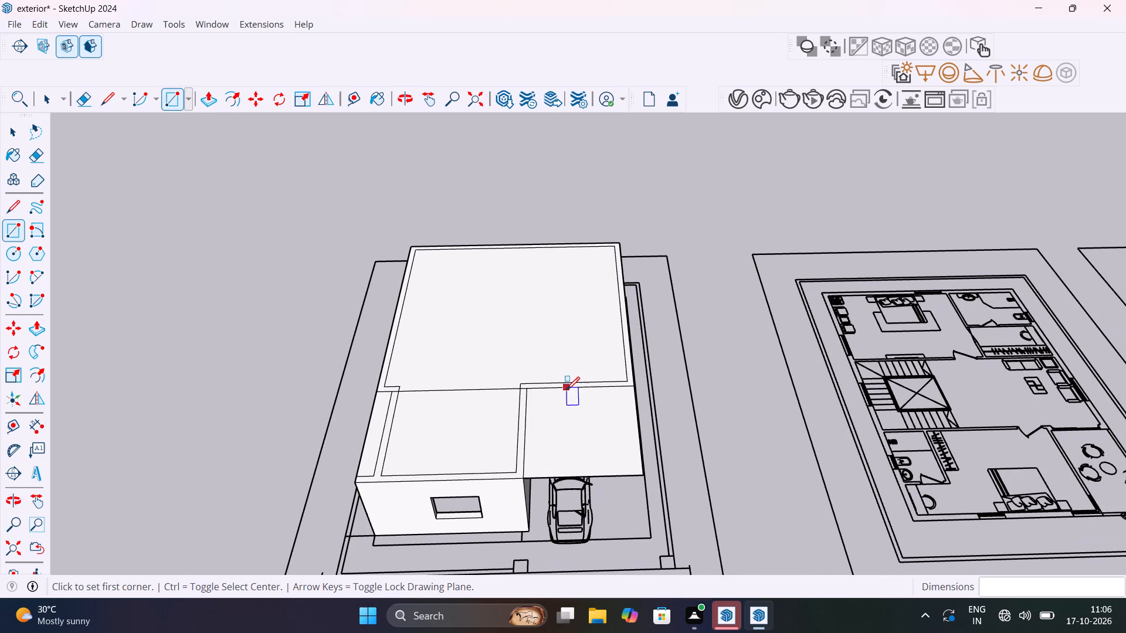
pyautogui.press('p')
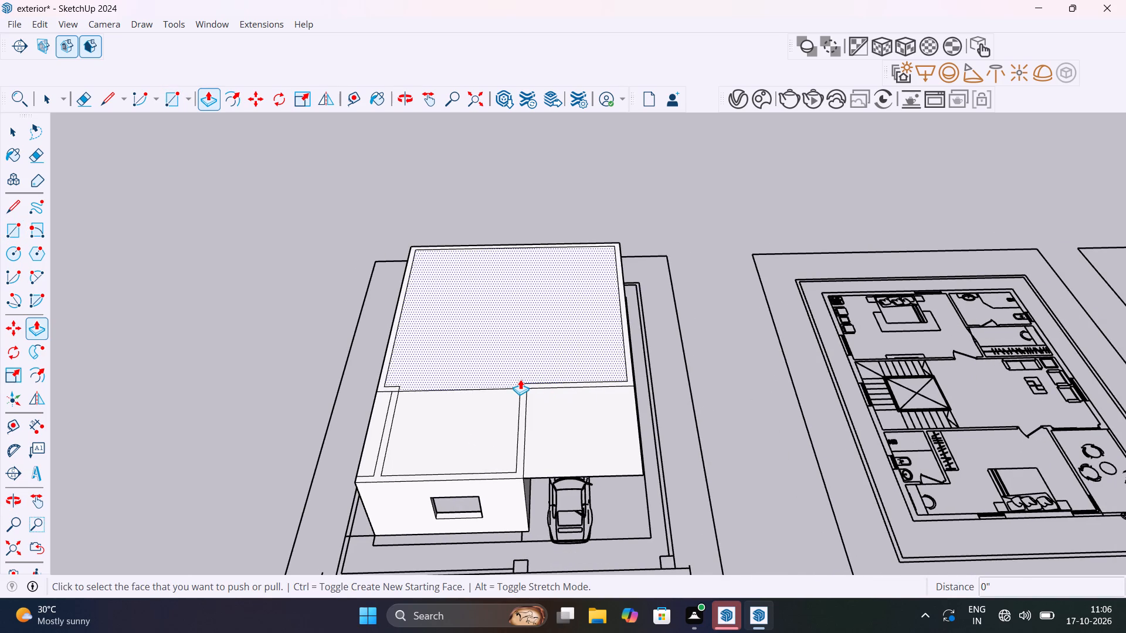
pyautogui.scroll(3, 520, 379)
pyautogui.press('space')
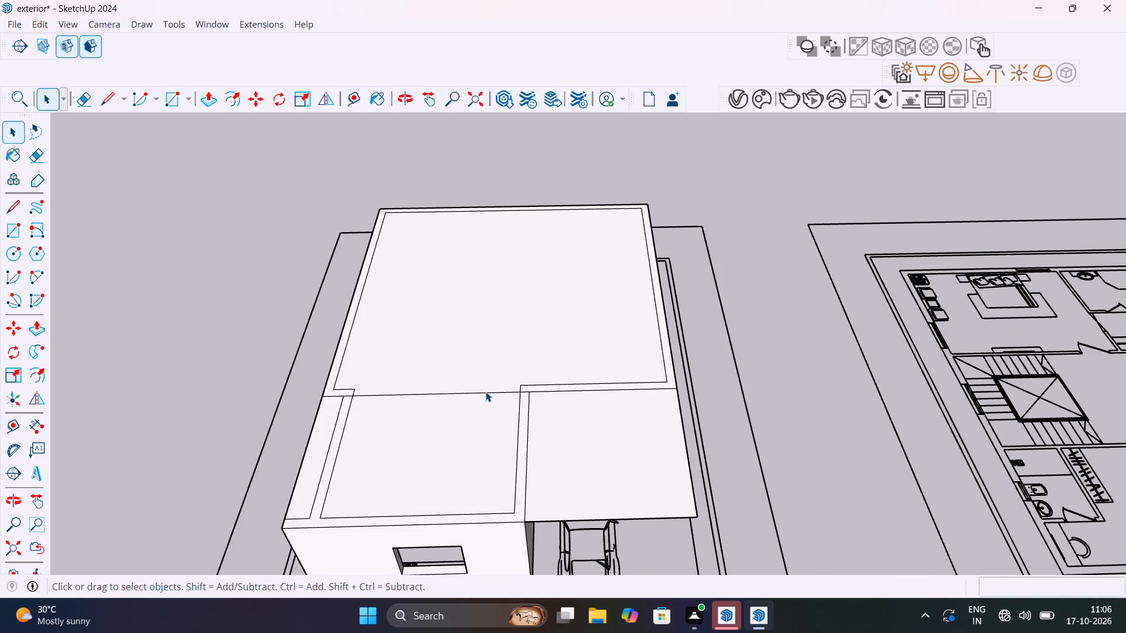
pyautogui.click(486, 392)
pyautogui.press('Delete')
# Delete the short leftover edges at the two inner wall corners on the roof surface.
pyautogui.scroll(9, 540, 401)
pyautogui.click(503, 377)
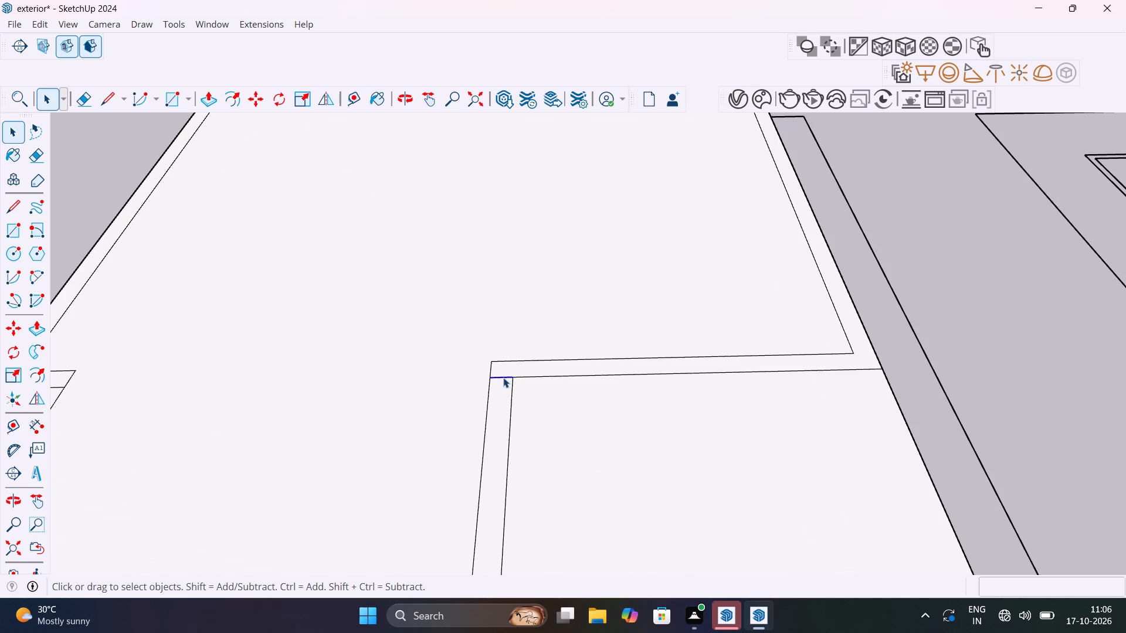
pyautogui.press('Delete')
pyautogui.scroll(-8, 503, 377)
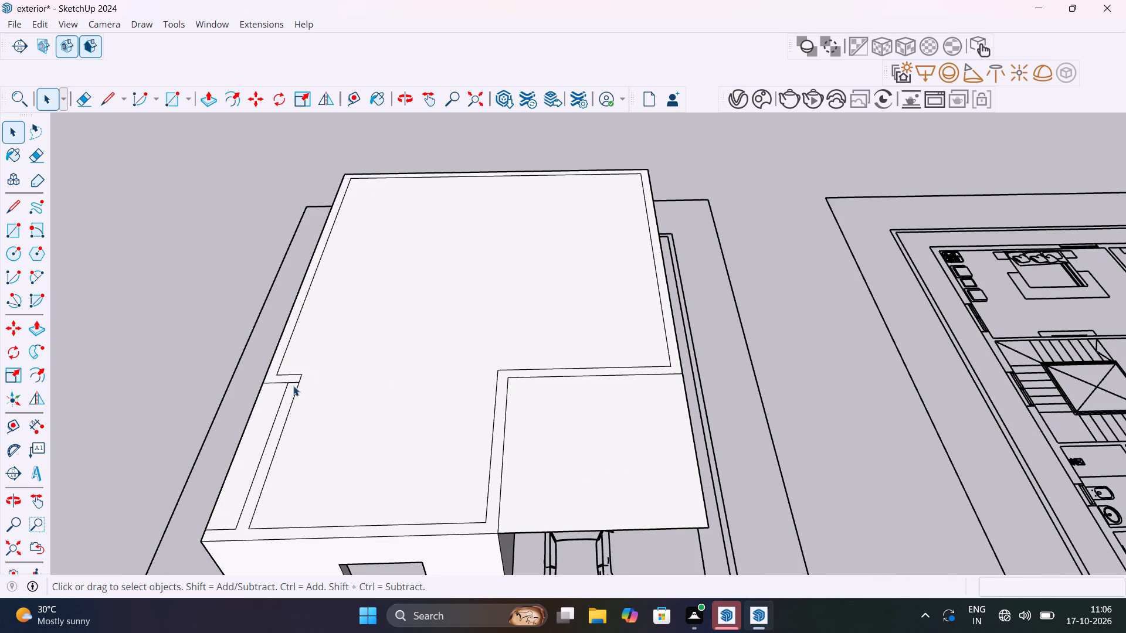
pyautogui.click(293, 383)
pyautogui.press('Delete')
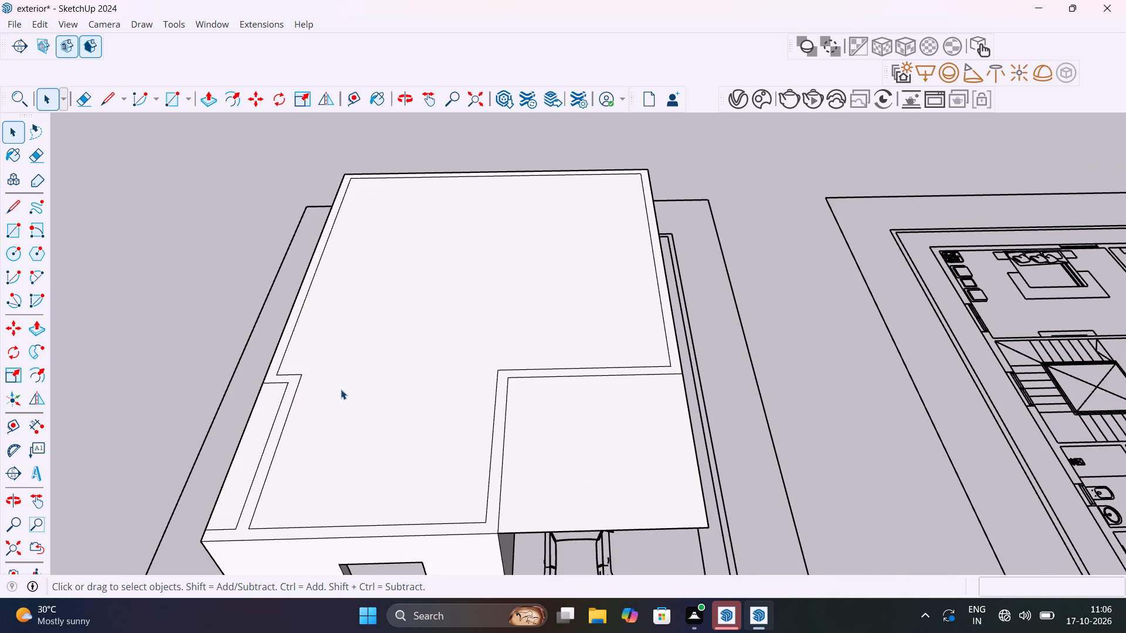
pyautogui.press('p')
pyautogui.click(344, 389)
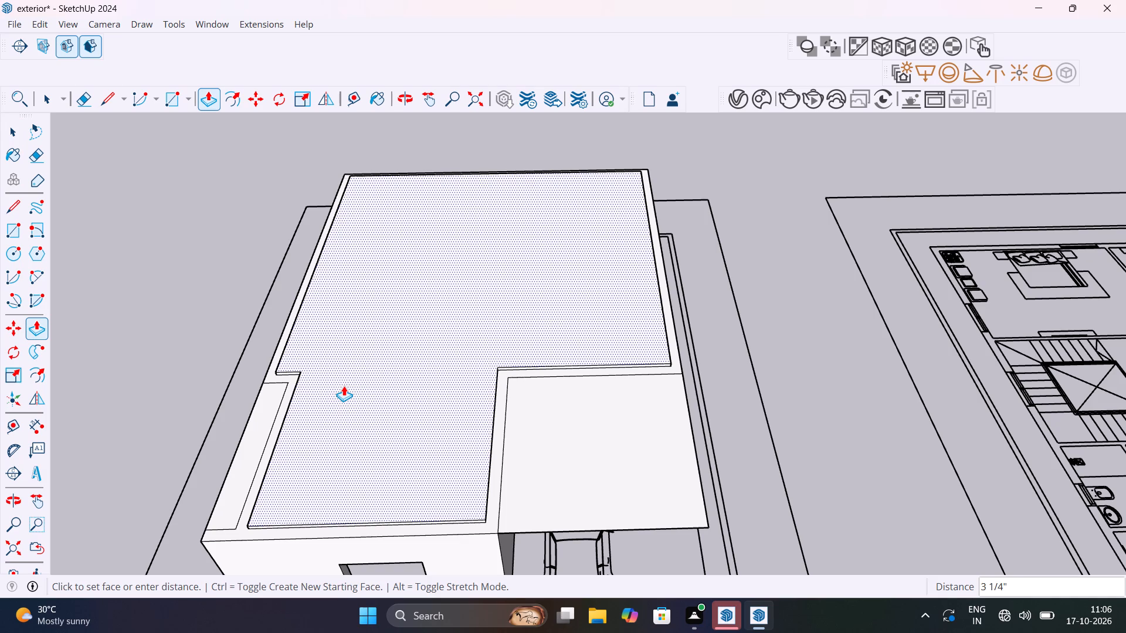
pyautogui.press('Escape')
# Undo the recent edge deletions and the roof rectangles until the wall tops are open again.
pyautogui.hotkey('ctrl', 'z')
pyautogui.hotkey('ctrl', 'z')
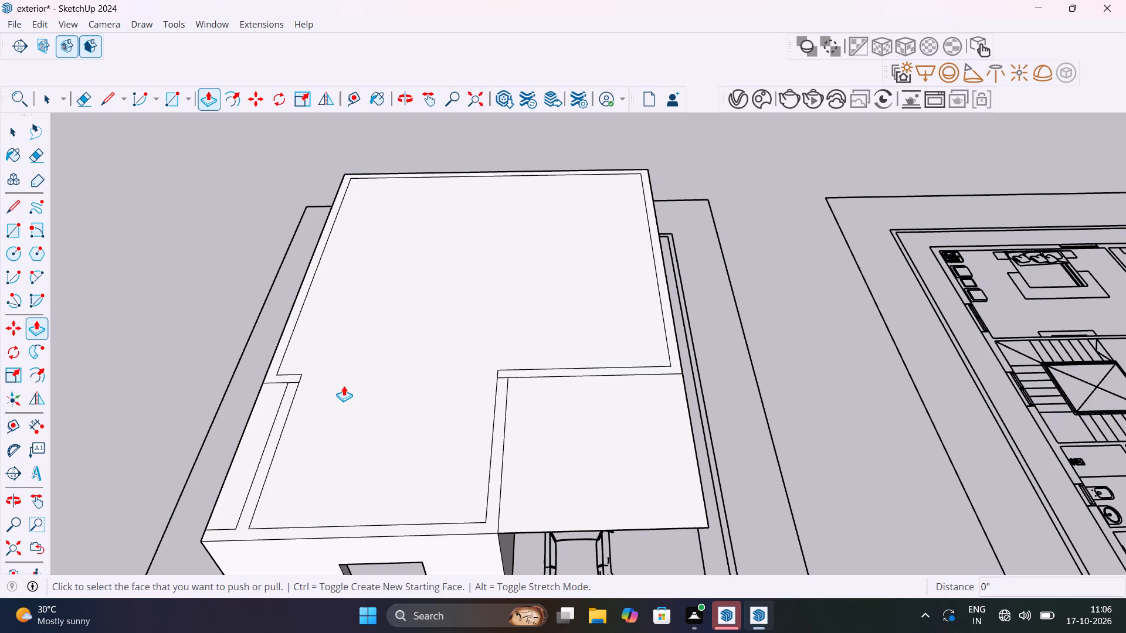
pyautogui.hotkey('ctrl', 'z')
pyautogui.hotkey('ctrl', 'z')
pyautogui.hotkey('ctrl', 'z')
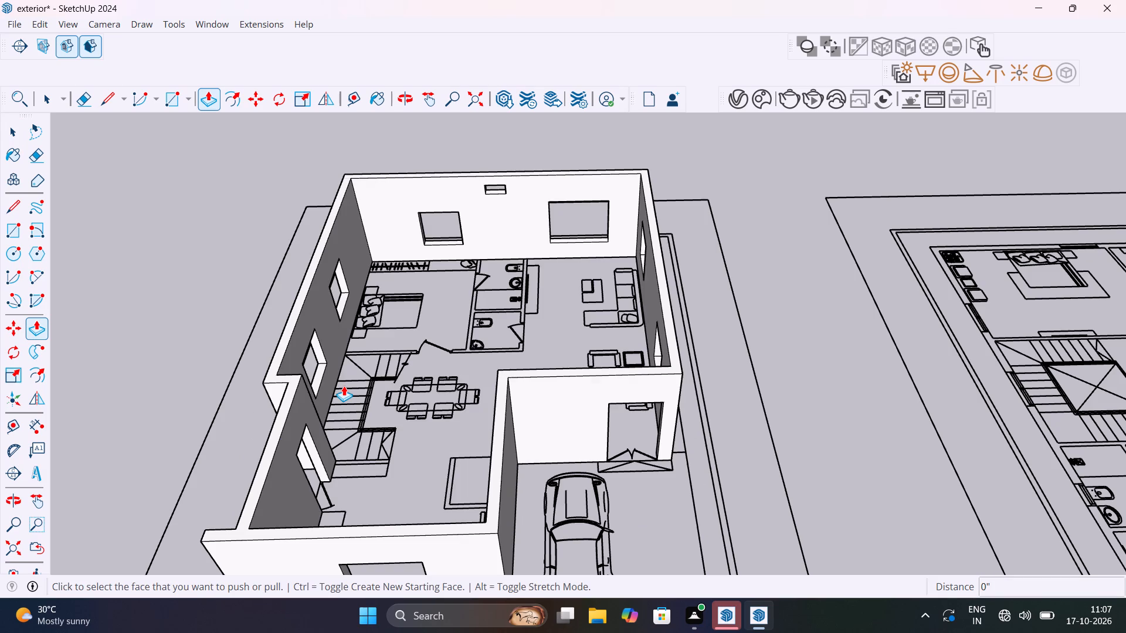
# Examine the open ground-floor walls and the neighbouring floor plans from several angles.
pyautogui.press('space')
pyautogui.scroll(-7, 414, 400)
pyautogui.scroll(-1, 571, 421)
pyautogui.keyDown('shift'); pyautogui.moveTo(570, 421); pyautogui.dragTo(435, 400, button='middle'); pyautogui.keyUp('shift')
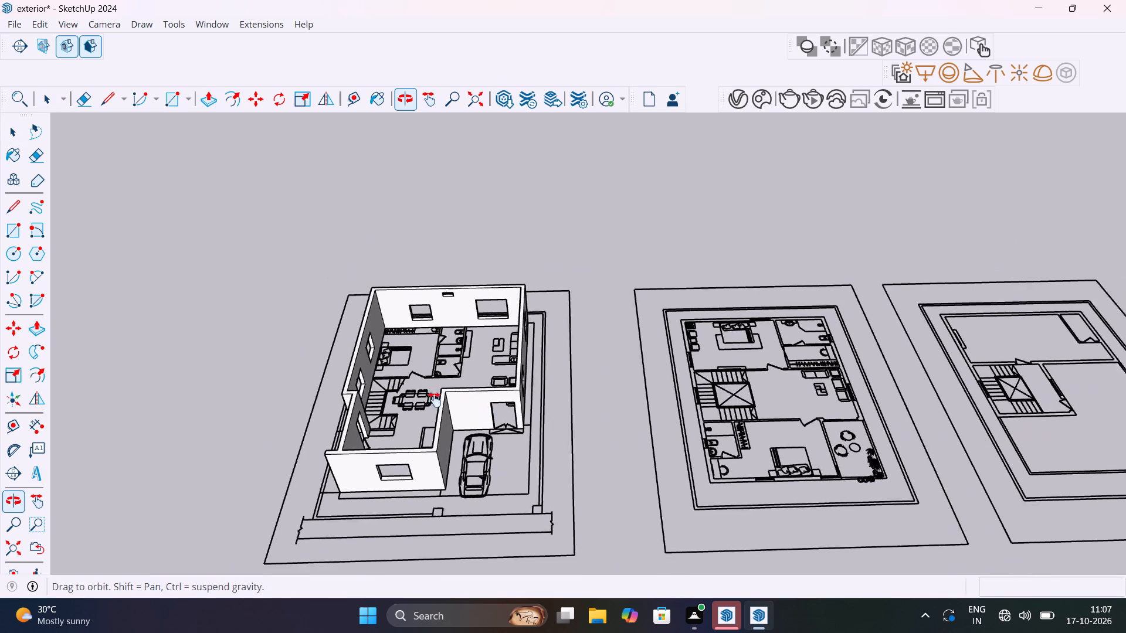
pyautogui.keyDown('shift'); pyautogui.moveTo(435, 400); pyautogui.dragTo(347, 356, button='middle'); pyautogui.keyUp('shift')
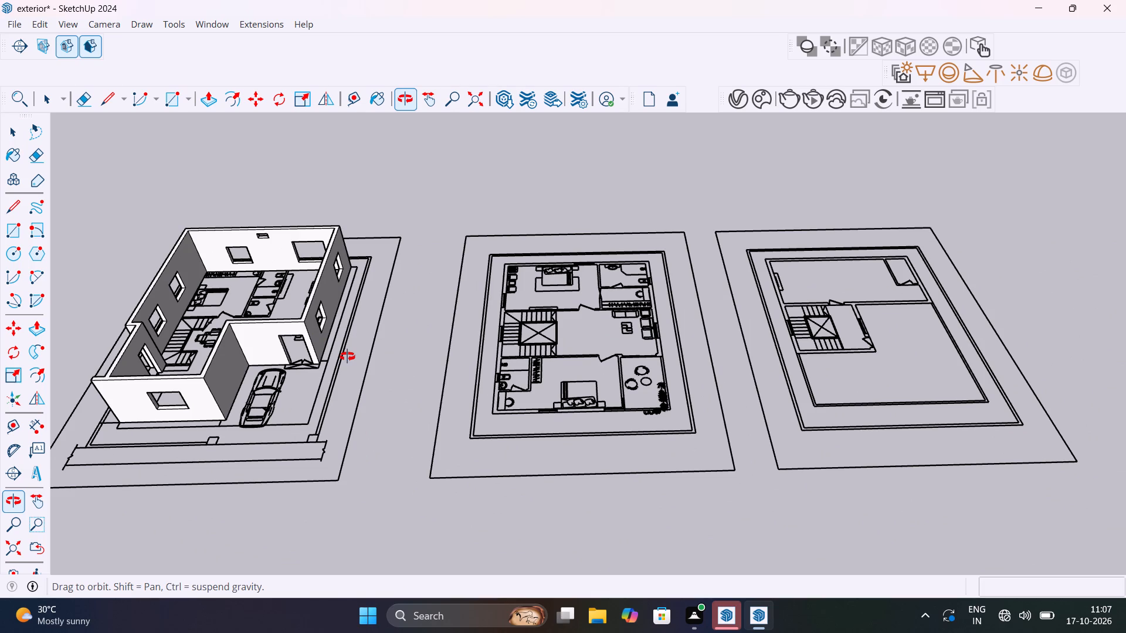
pyautogui.keyDown('shift'); pyautogui.moveTo(347, 356); pyautogui.dragTo(439, 172, button='middle'); pyautogui.keyUp('shift')
pyautogui.scroll(1, 347, 356)
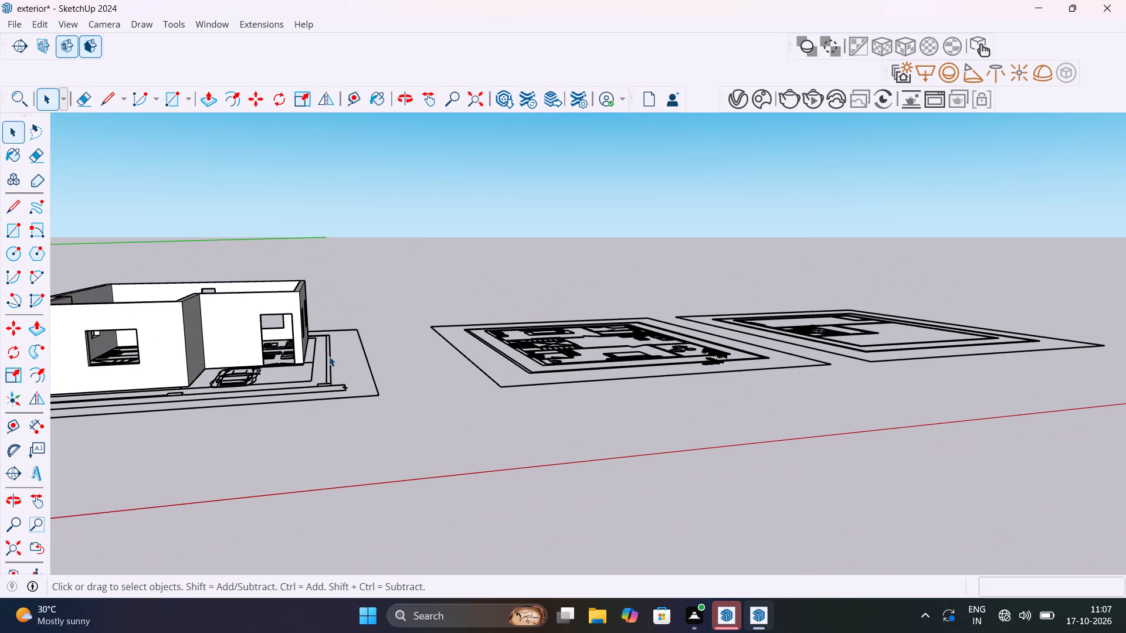
pyautogui.keyDown('shift'); pyautogui.moveTo(473, 437); pyautogui.dragTo(622, 586, button='middle'); pyautogui.keyUp('shift')
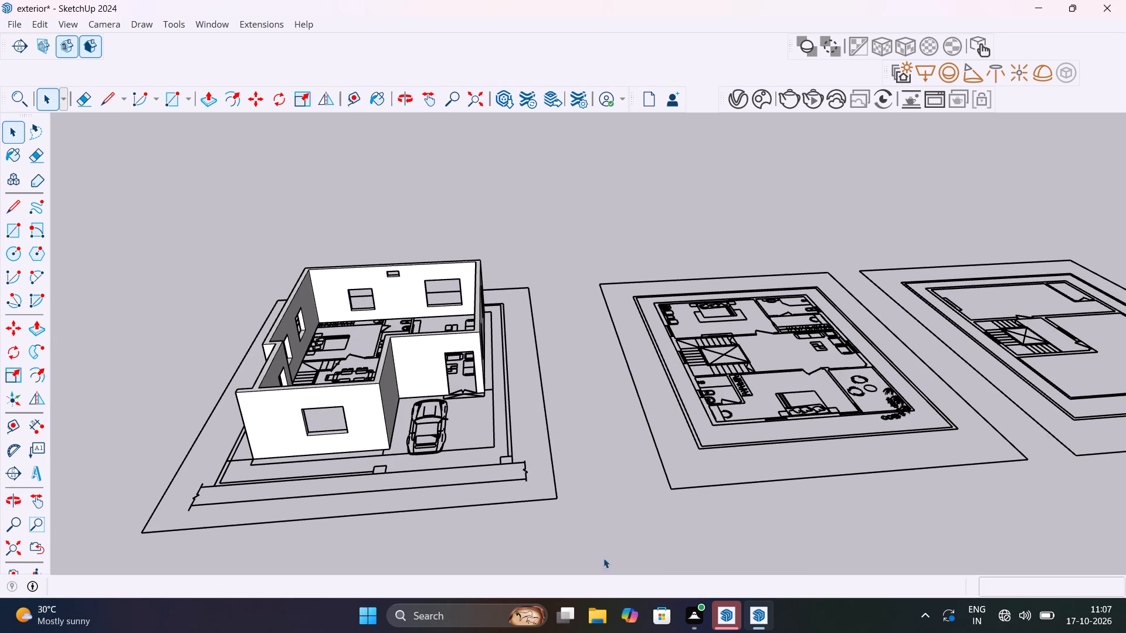
pyautogui.keyDown('shift'); pyautogui.moveTo(314, 322); pyautogui.dragTo(375, 508, button='middle'); pyautogui.keyUp('shift')
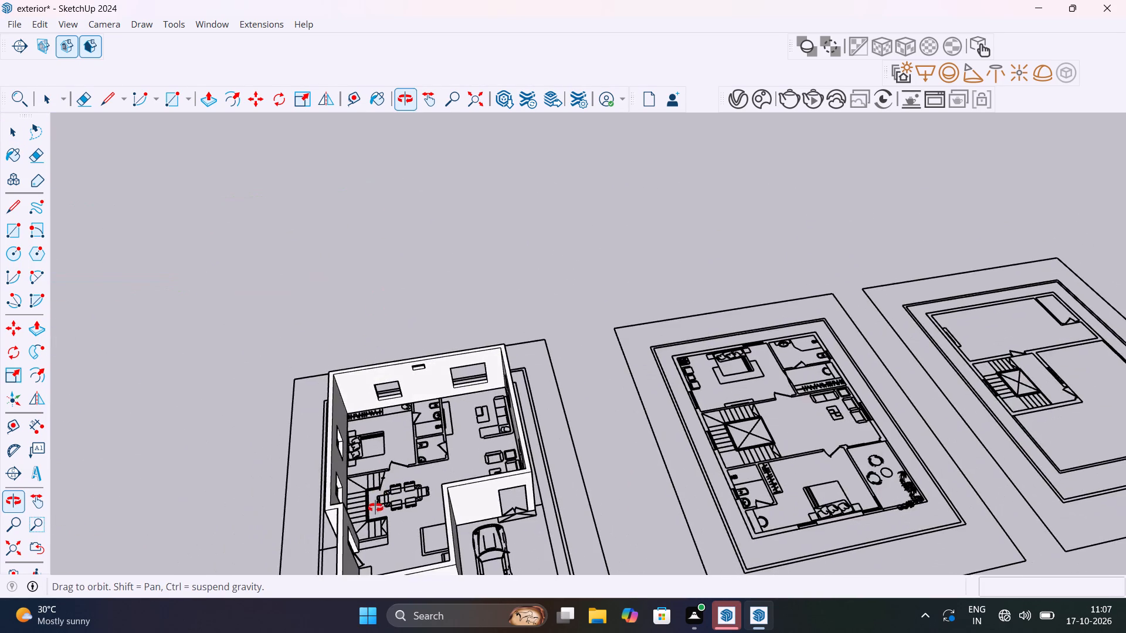
pyautogui.keyDown('shift'); pyautogui.moveTo(375, 508); pyautogui.dragTo(310, 484, button='middle'); pyautogui.keyUp('shift')
pyautogui.scroll(8, 348, 268)
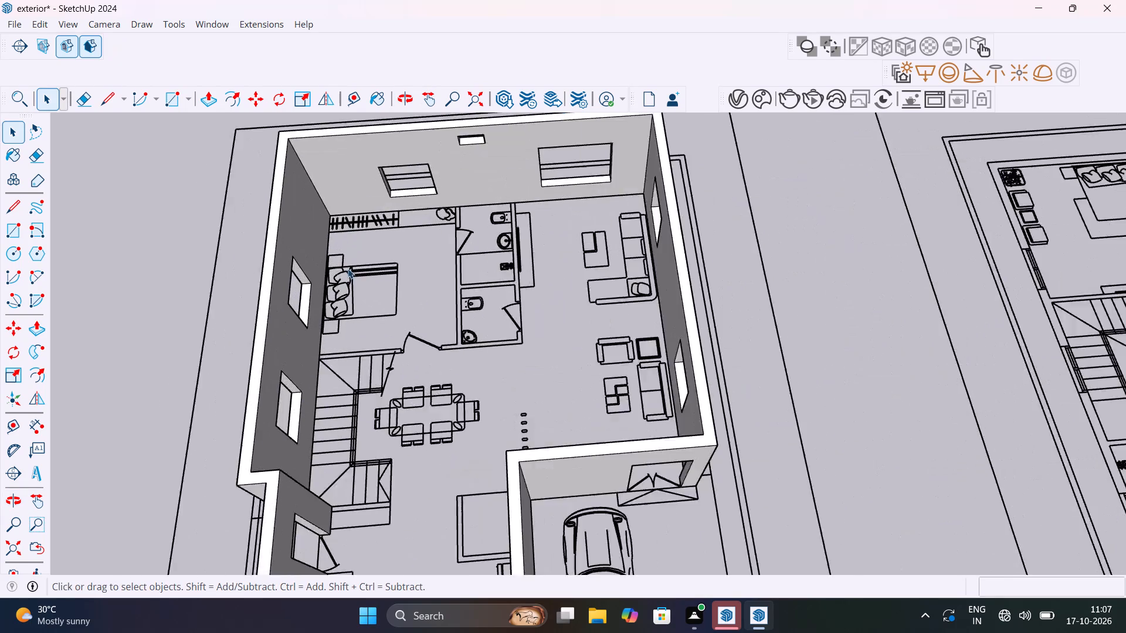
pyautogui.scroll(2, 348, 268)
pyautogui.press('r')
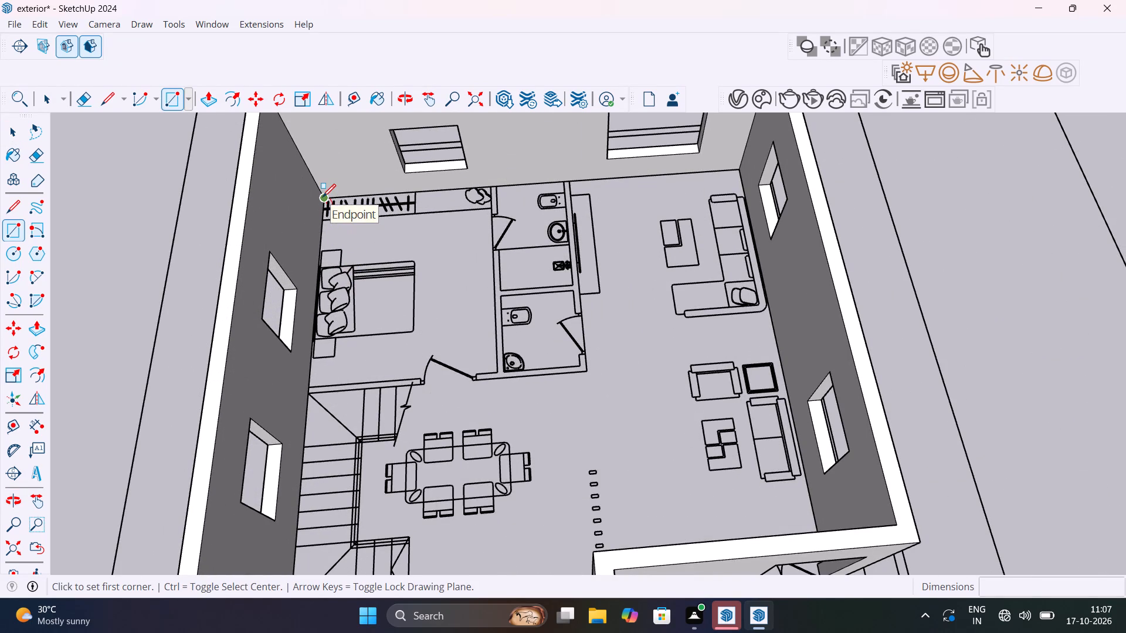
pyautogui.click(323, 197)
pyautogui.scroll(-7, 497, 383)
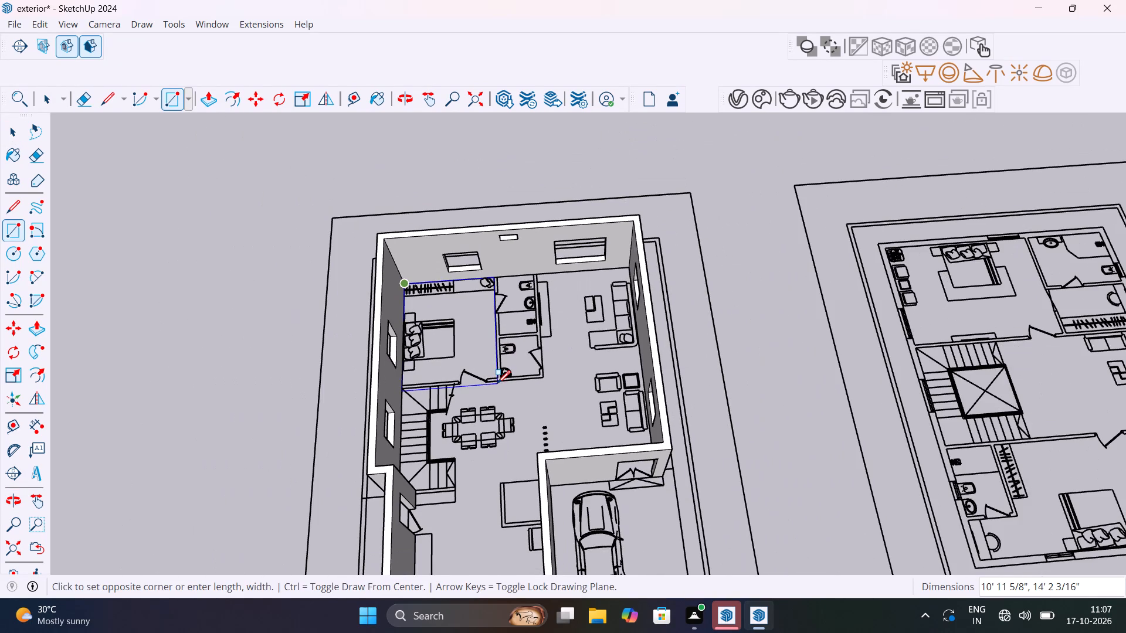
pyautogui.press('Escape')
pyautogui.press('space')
# Make all the connected ground-floor wall geometry into a group.
pyautogui.scroll(-1, 518, 461)
pyautogui.keyDown('shift'); pyautogui.moveTo(516, 460); pyautogui.dragTo(480, 240, button='middle'); pyautogui.keyUp('shift')
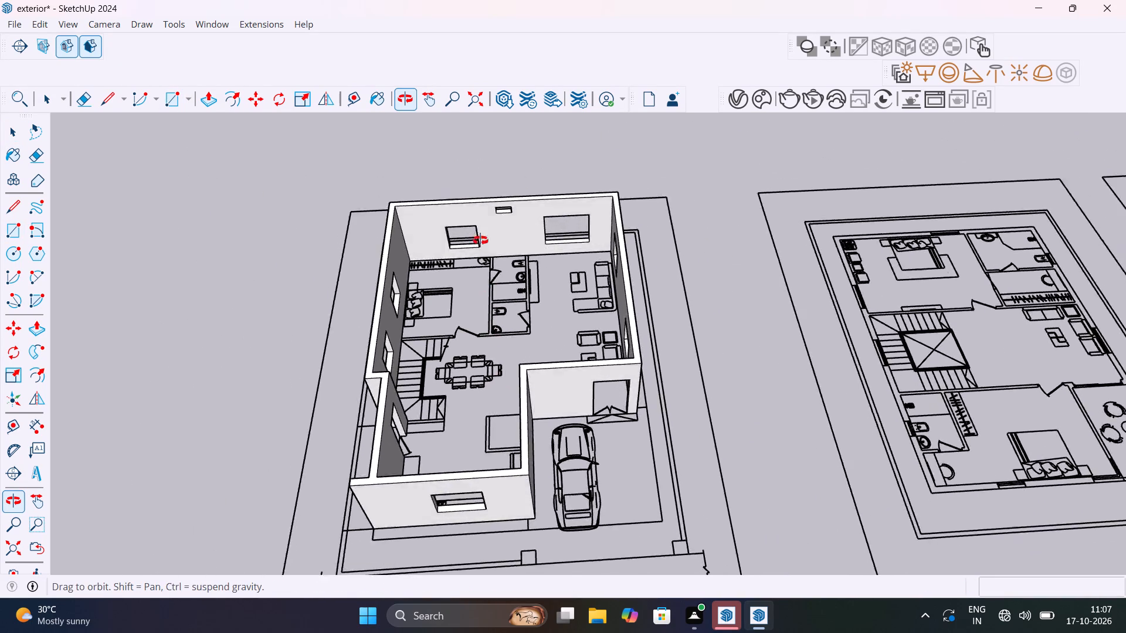
pyautogui.keyDown('shift'); pyautogui.moveTo(480, 240); pyautogui.dragTo(478, 227, button='middle'); pyautogui.keyUp('shift')
pyautogui.scroll(1, 478, 227)
pyautogui.click(586, 406)
pyautogui.tripleClick(586, 406)
pyautogui.click(586, 406)
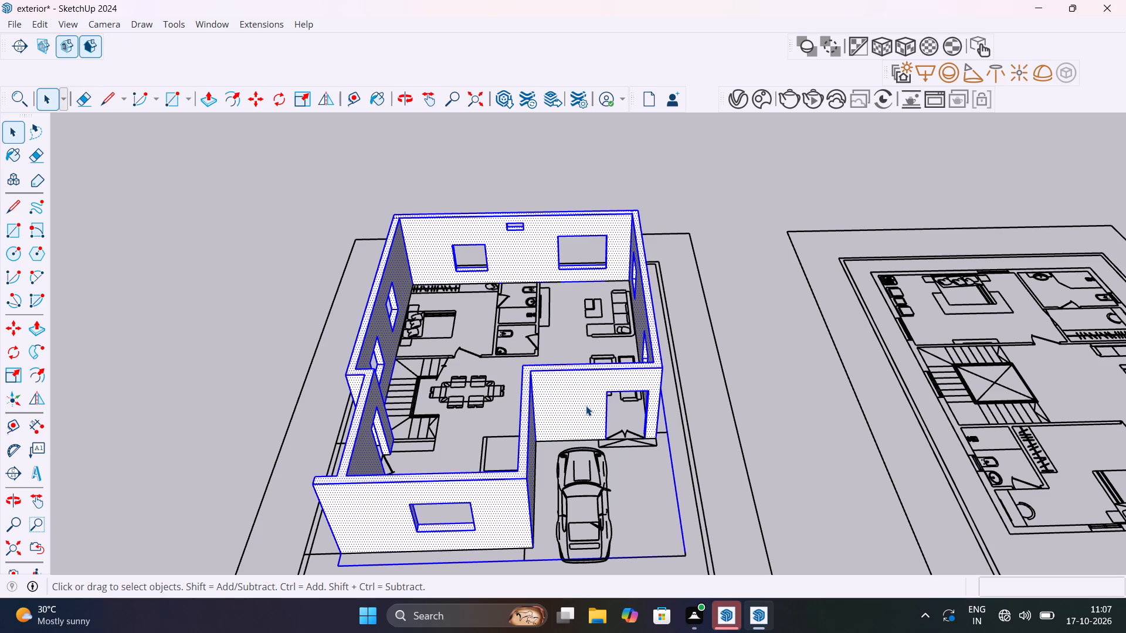
pyautogui.rightClick(586, 406)
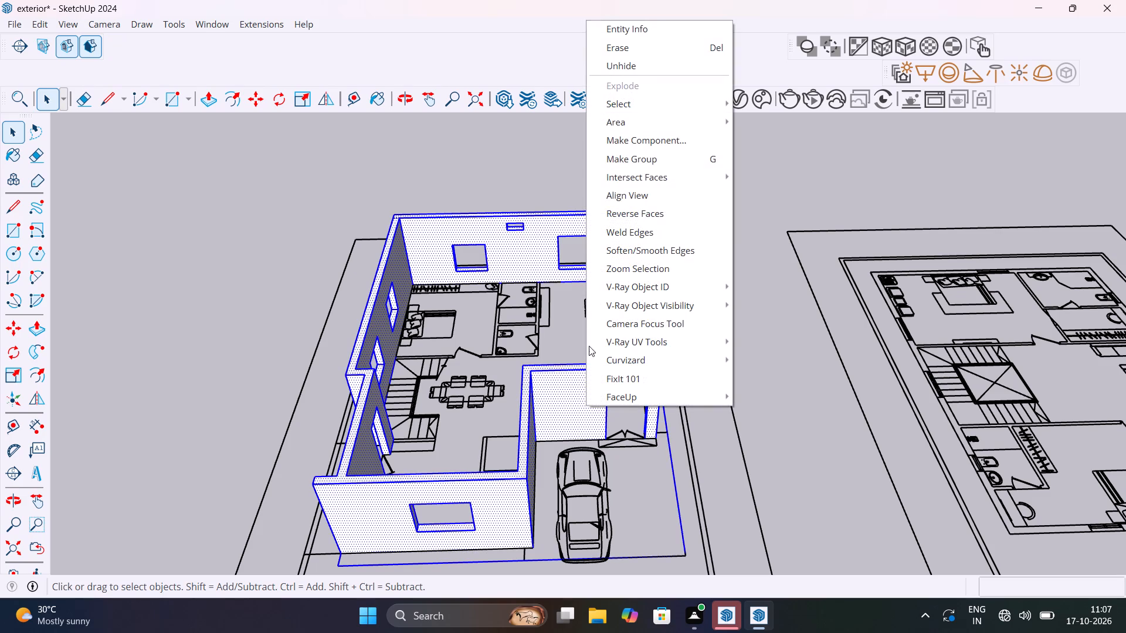
pyautogui.click(639, 154)
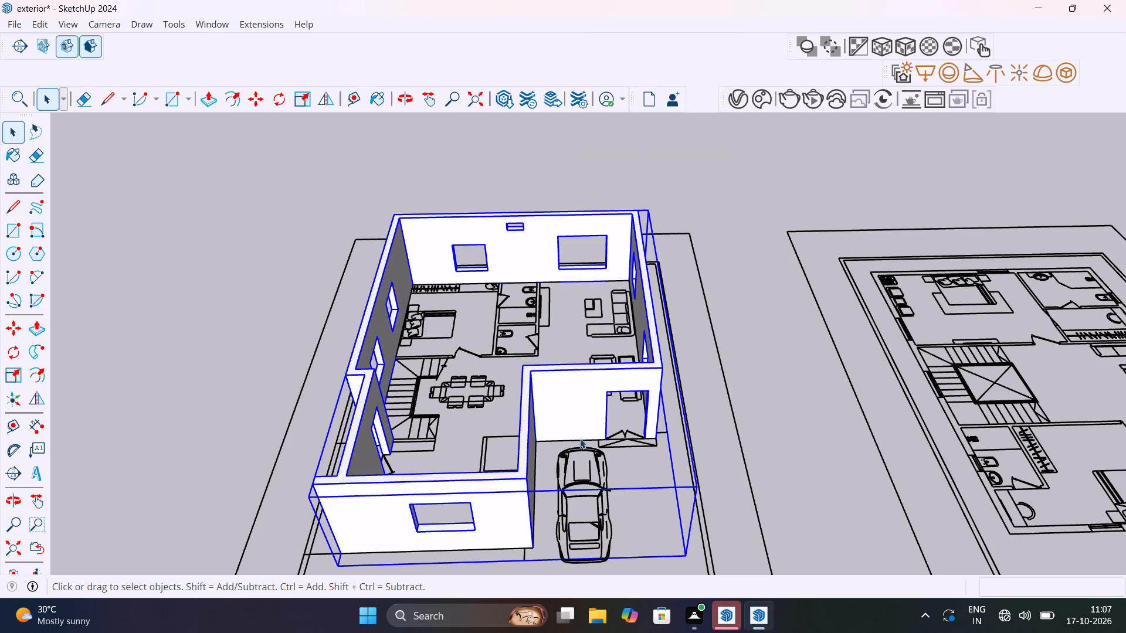
# Hide the ground-floor wall group.
pyautogui.rightClick(591, 416)
pyautogui.click(643, 77)
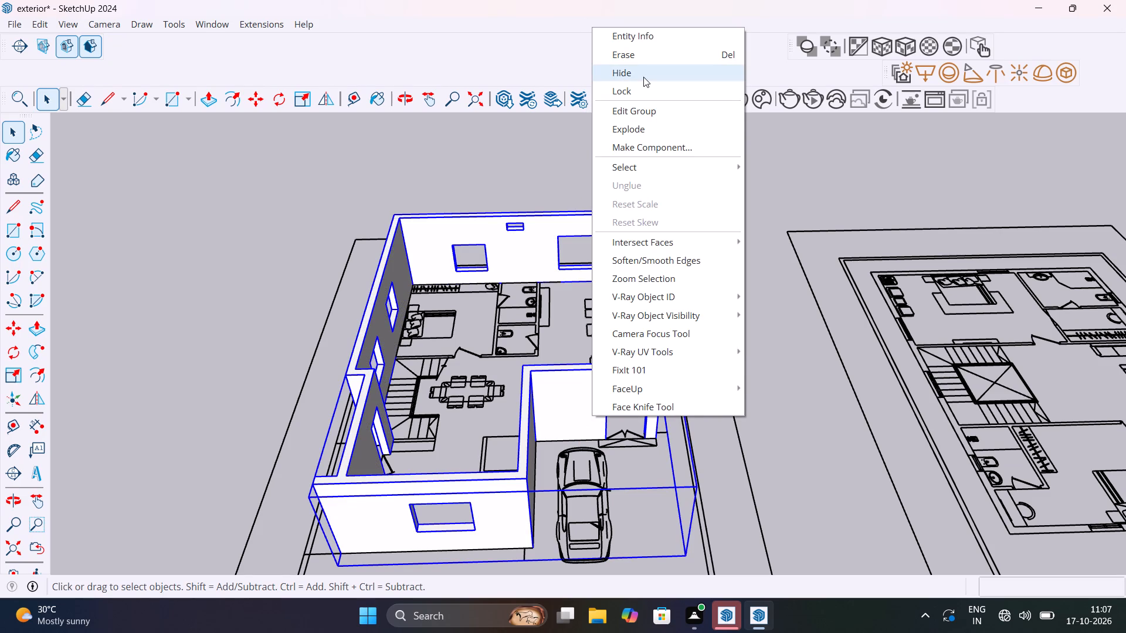
# Draw a floor rectangle about 30' 6" by 39' 7 9/16" over the ground-floor plan, from the bedroom's outer corner to the car porch's outer edge.
pyautogui.moveTo(489, 303); pyautogui.dragTo(472, 273, button='middle')
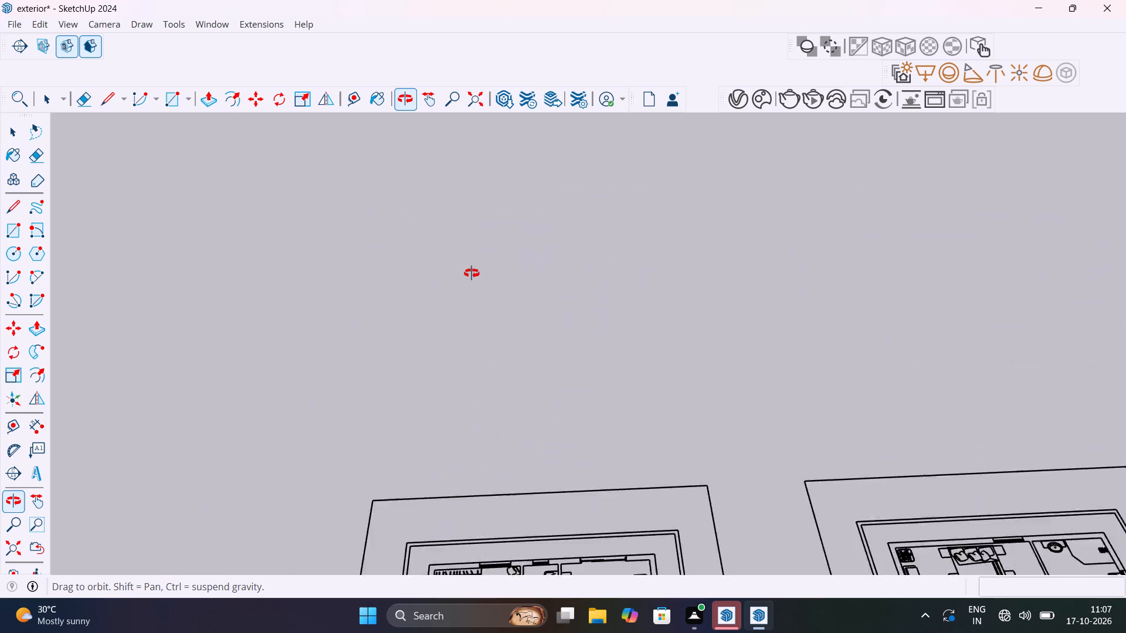
pyautogui.moveTo(472, 273); pyautogui.dragTo(446, 150, button='middle')
pyautogui.scroll(-5, 425, 319)
pyautogui.keyDown('shift'); pyautogui.moveTo(462, 373); pyautogui.dragTo(474, 257, button='middle'); pyautogui.keyUp('shift')
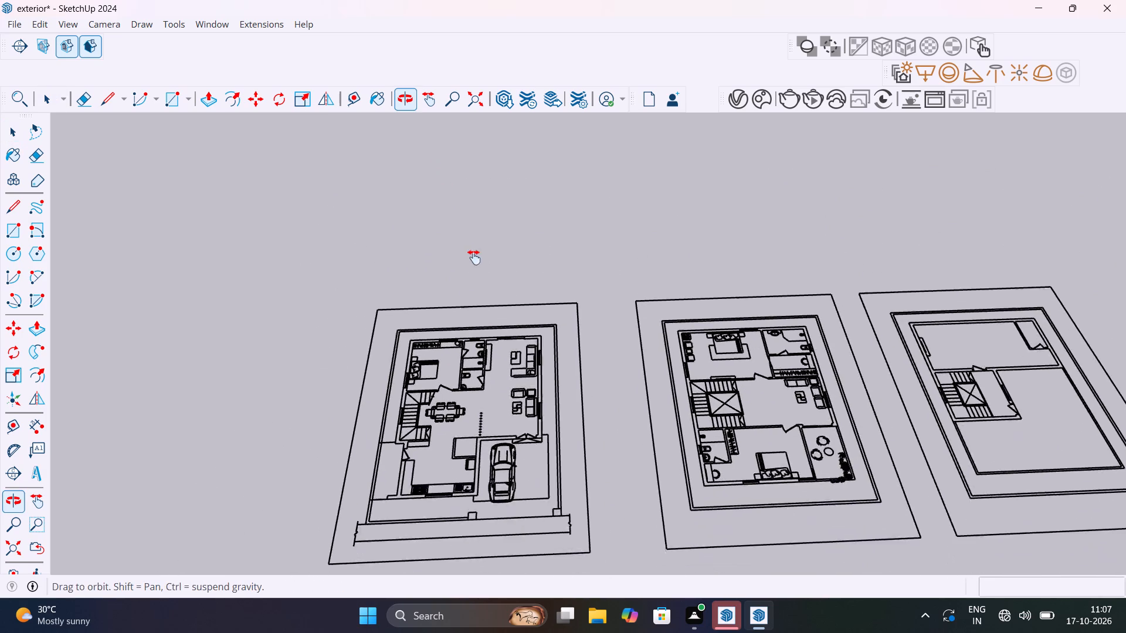
pyautogui.keyDown('shift'); pyautogui.moveTo(474, 257); pyautogui.dragTo(481, 241, button='middle'); pyautogui.keyUp('shift')
pyautogui.scroll(3, 466, 298)
pyautogui.press('r')
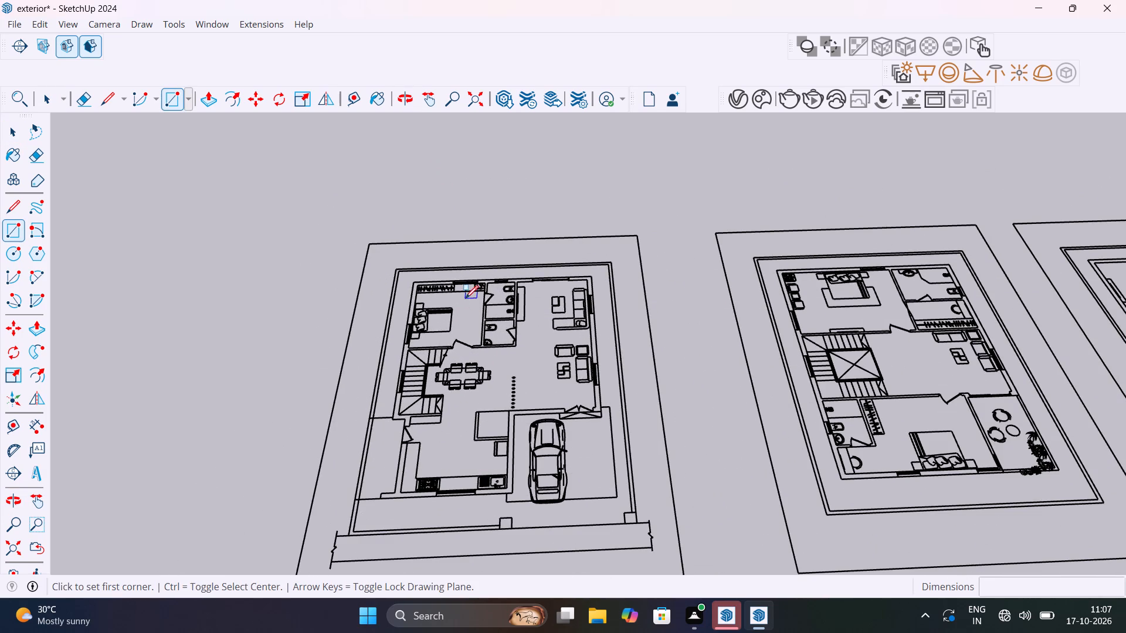
pyautogui.click(415, 280)
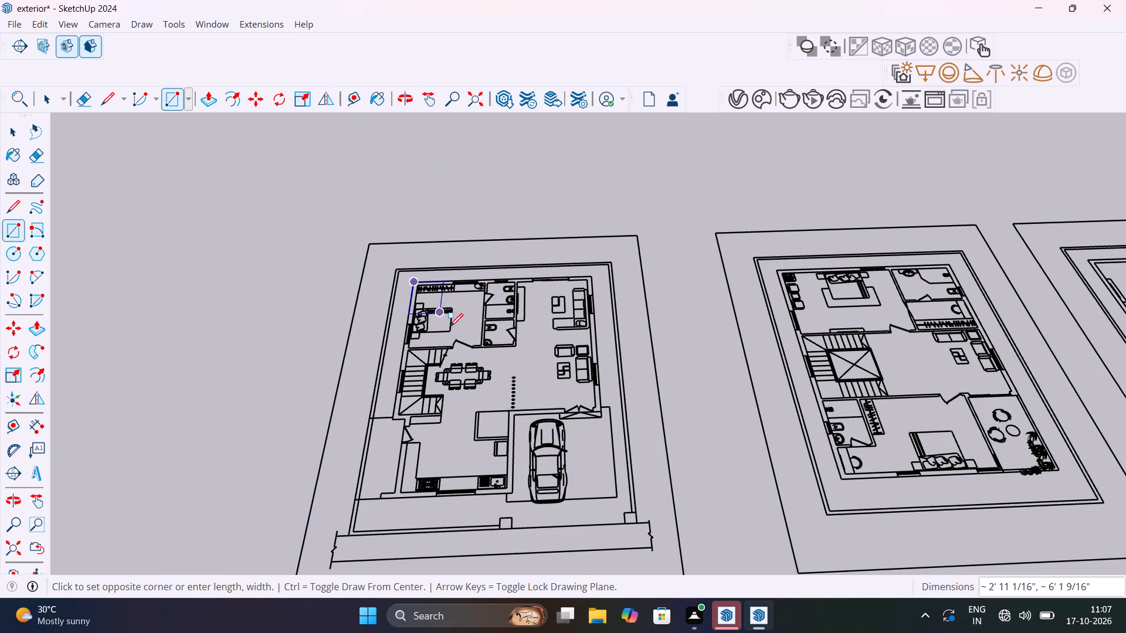
pyautogui.click(613, 488)
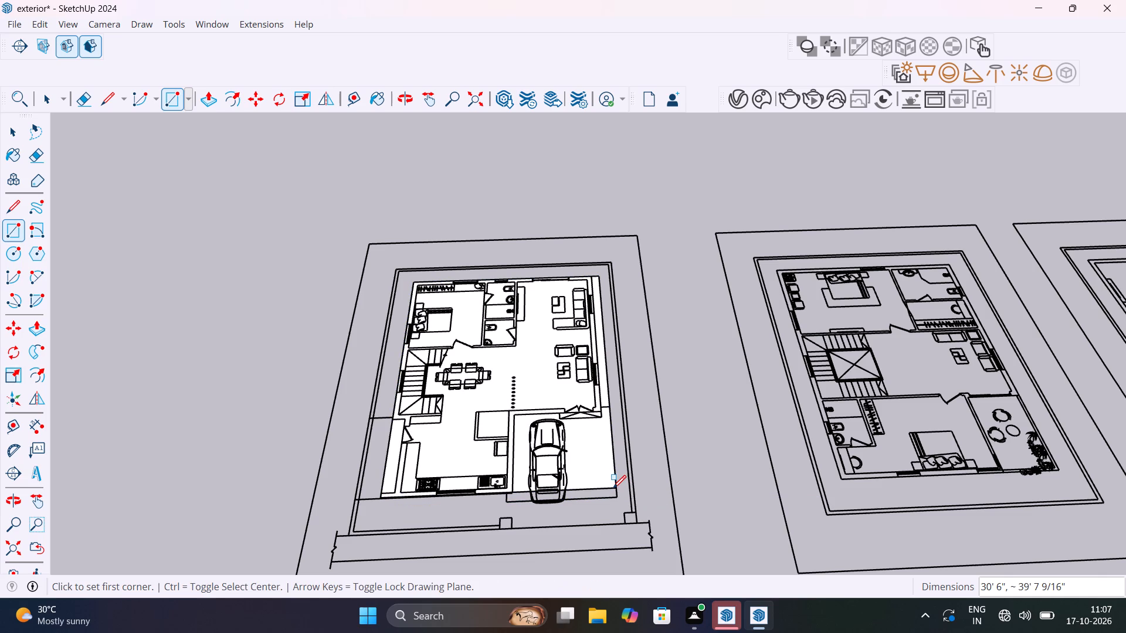
# Push/Pull the ground-floor rectangle 4" downward to form a floor slab.
pyautogui.press('p')
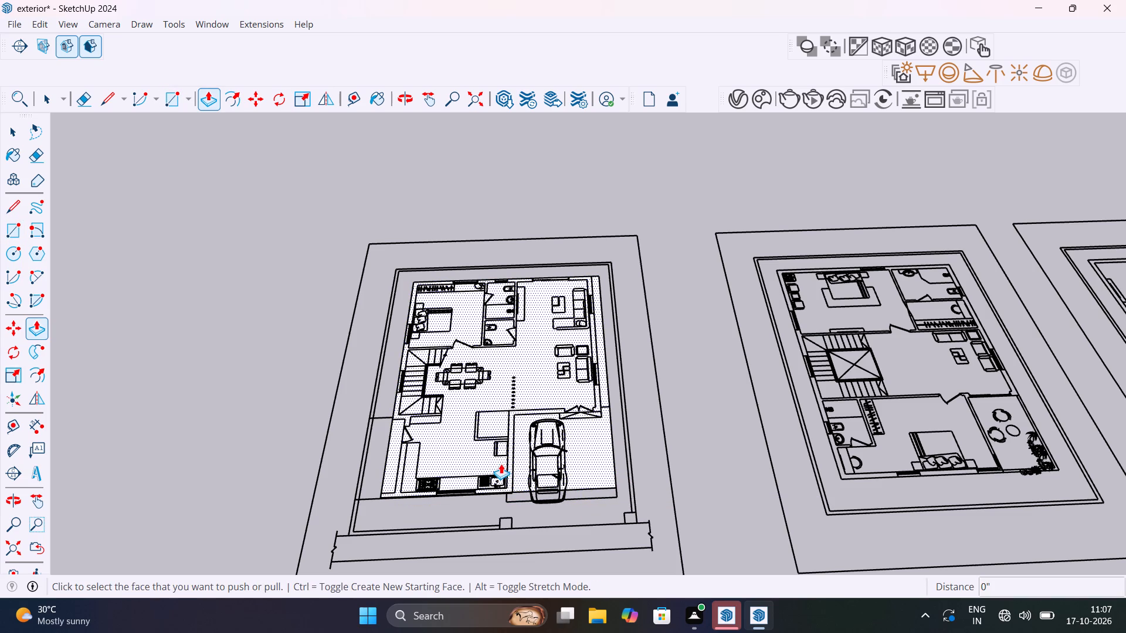
pyautogui.click(498, 462)
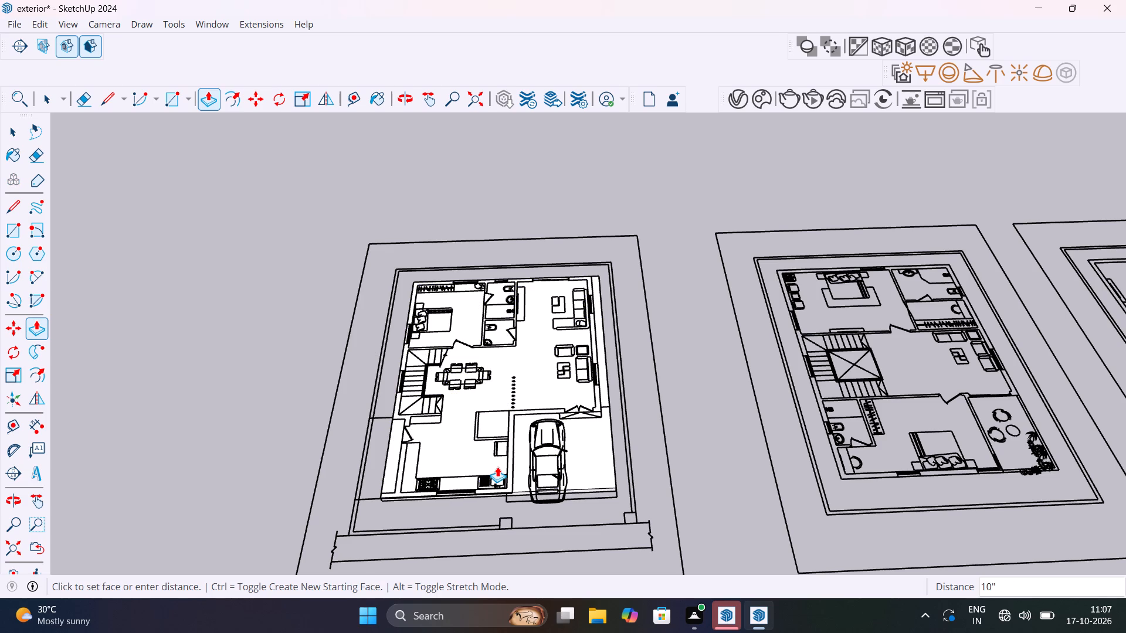
pyautogui.write('4"')
pyautogui.press('Return')
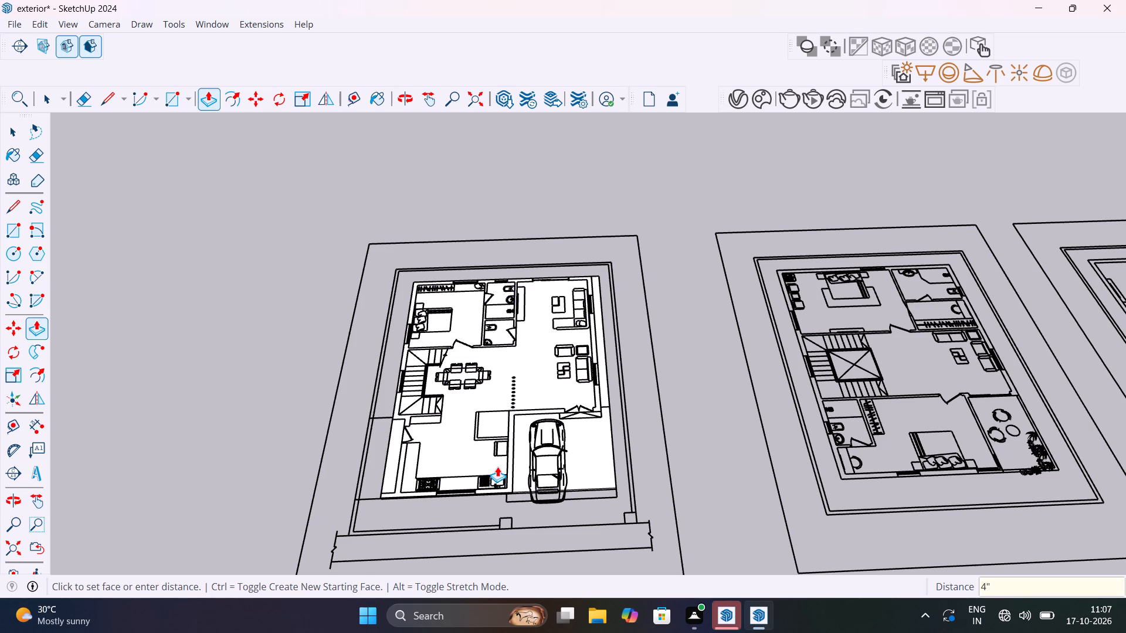
pyautogui.press('space')
# Make the whole ground-floor slab into a group and deselect it.
pyautogui.moveTo(446, 415); pyautogui.dragTo(617, 131, button='middle')
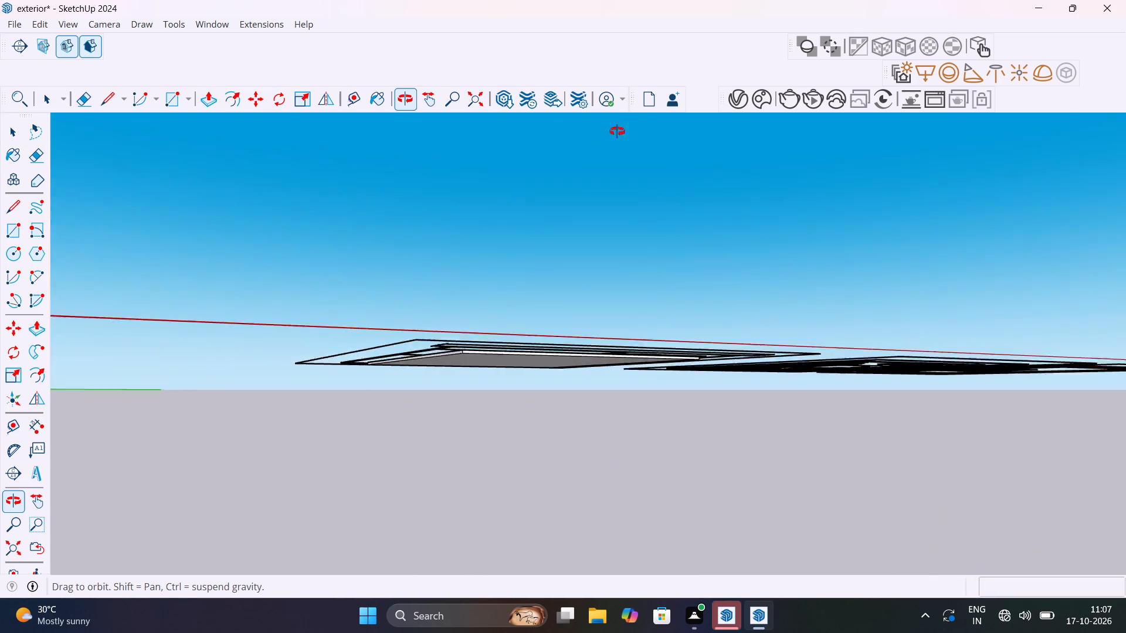
pyautogui.moveTo(617, 131); pyautogui.dragTo(694, 280, button='middle')
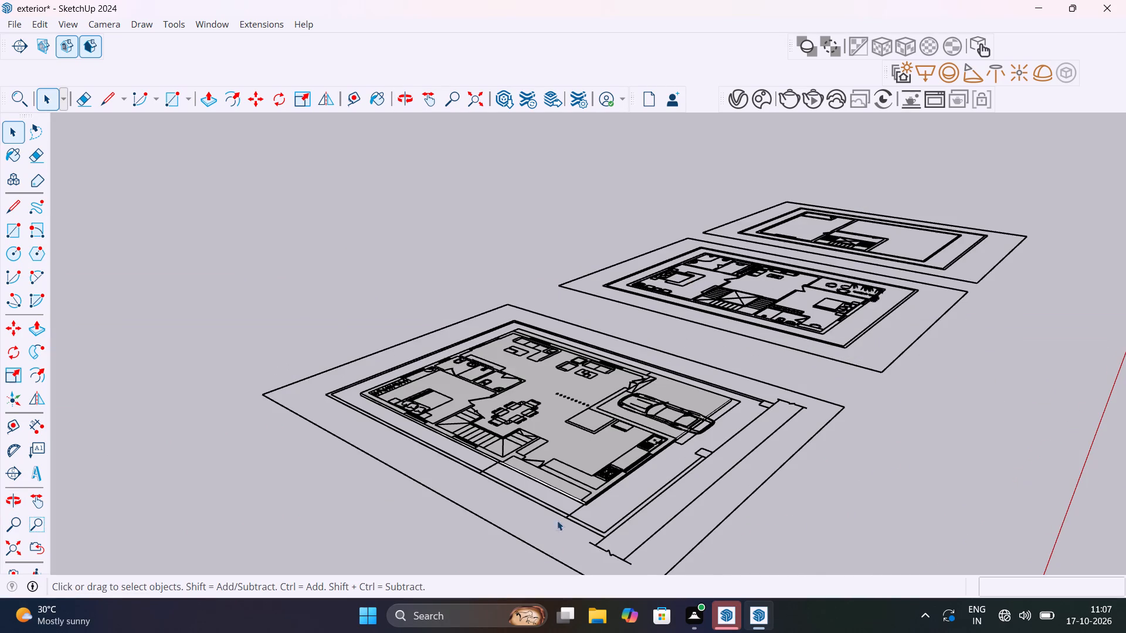
pyautogui.scroll(5, 562, 501)
pyautogui.click(562, 489)
pyautogui.tripleClick(562, 489)
pyautogui.click(562, 489)
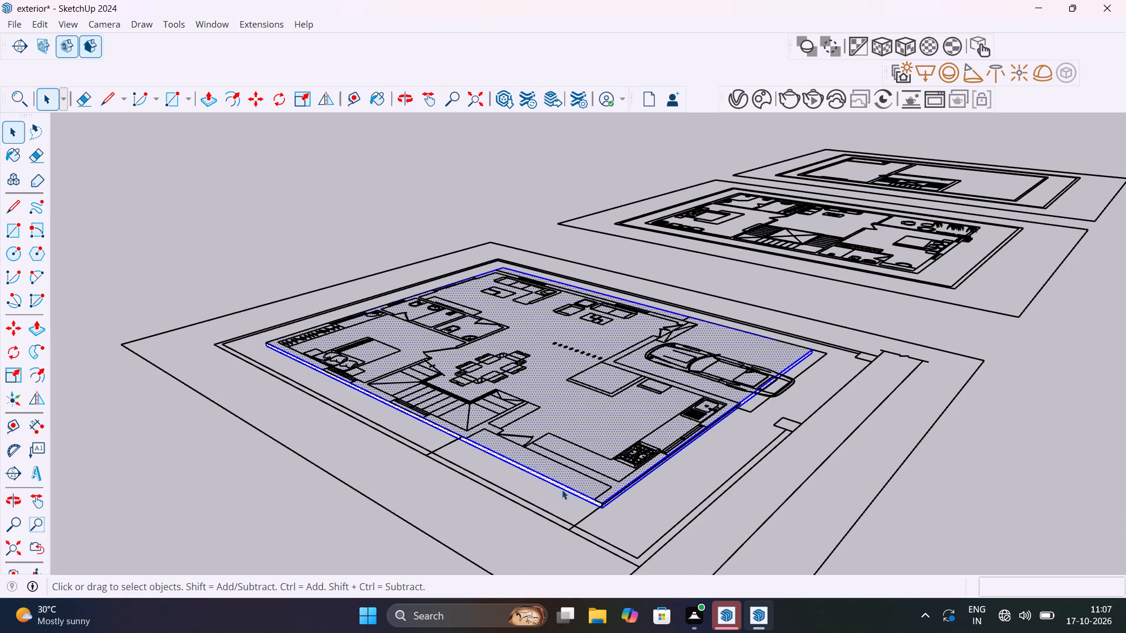
pyautogui.rightClick(562, 489)
pyautogui.click(592, 260)
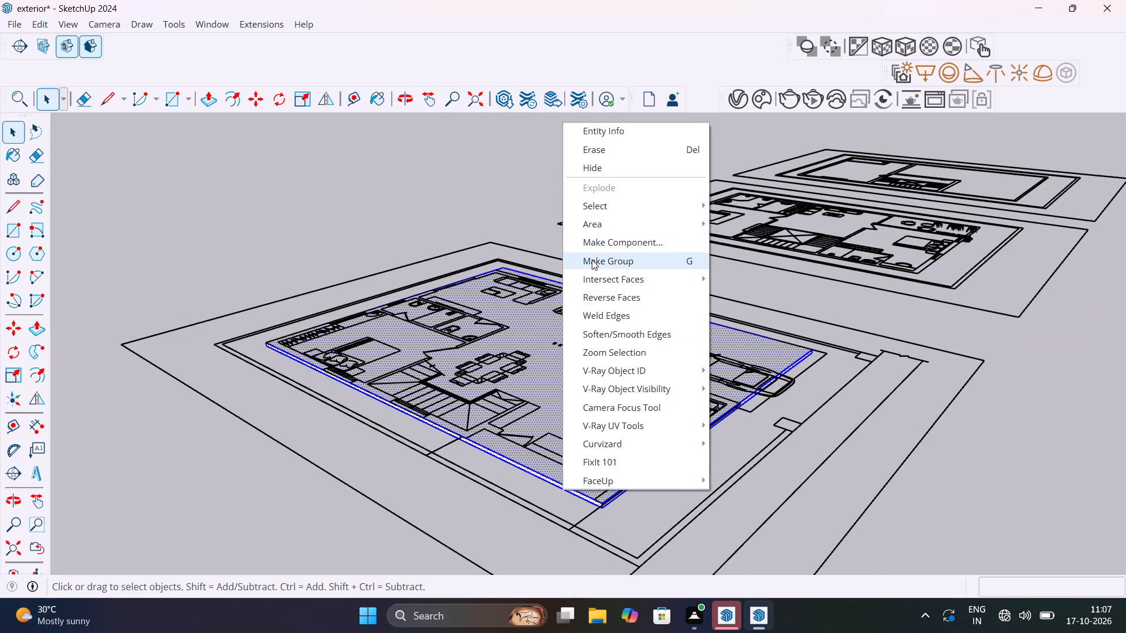
pyautogui.click(447, 217)
# Unhide all hidden objects to bring the ground-floor walls back over the slab.
pyautogui.moveTo(578, 329); pyautogui.dragTo(420, 432, button='middle')
pyautogui.scroll(-1, 413, 430)
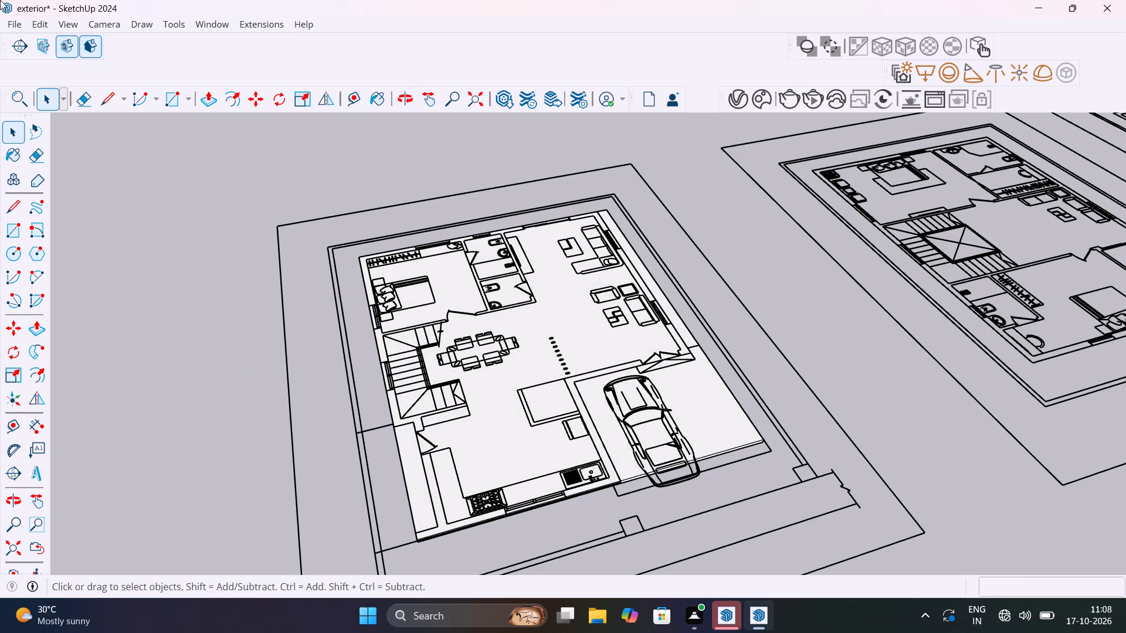
pyautogui.click(42, 28)
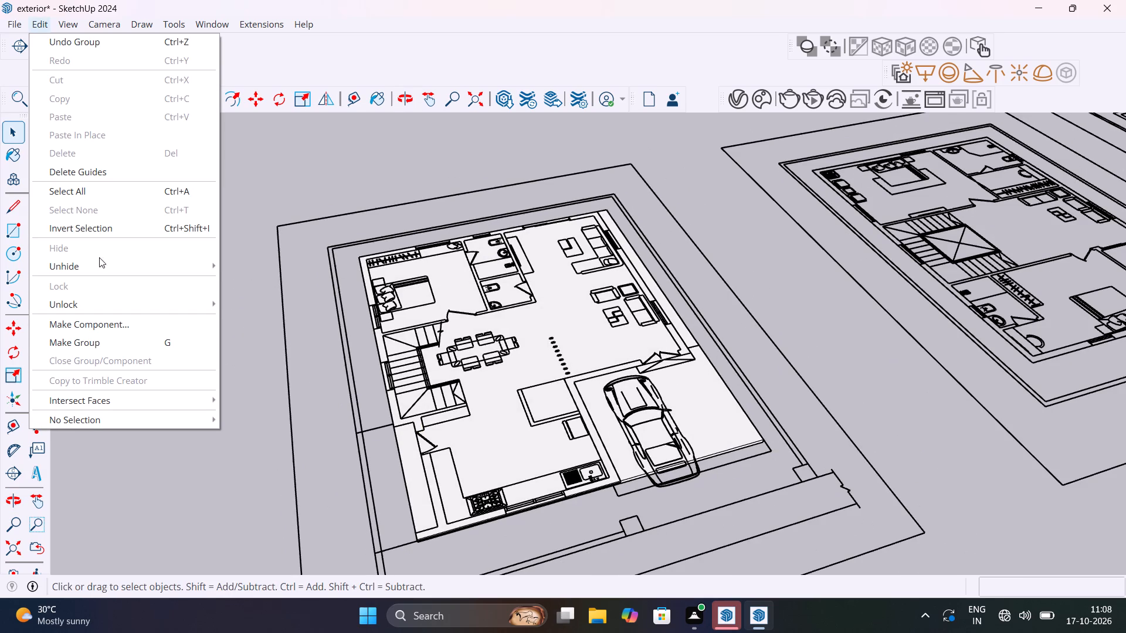
pyautogui.click(246, 297)
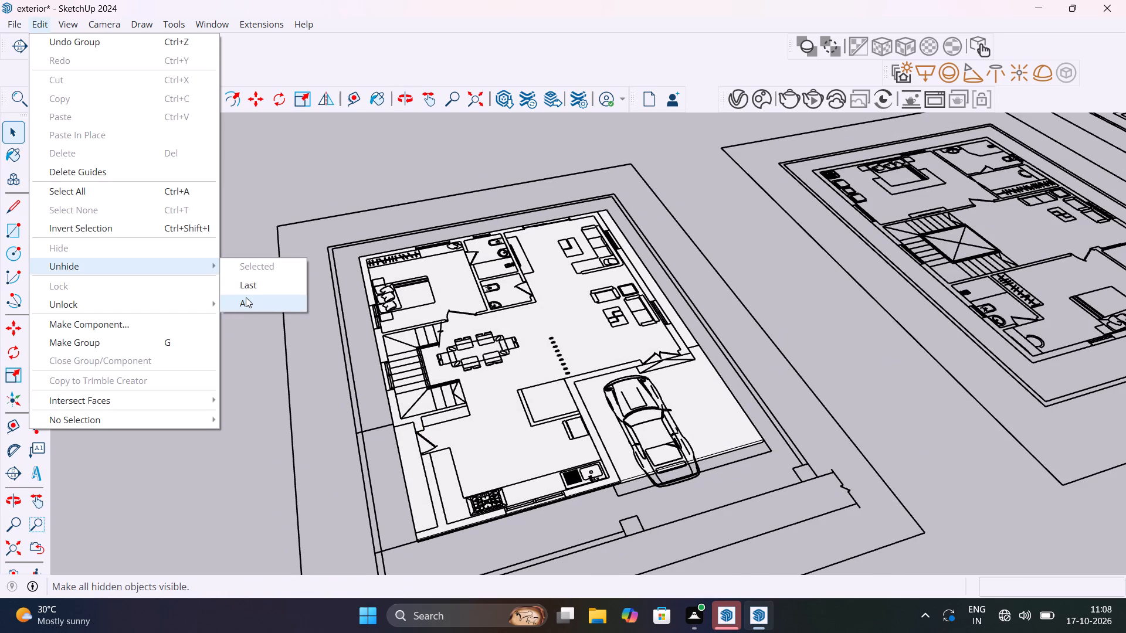
pyautogui.scroll(-4, 518, 403)
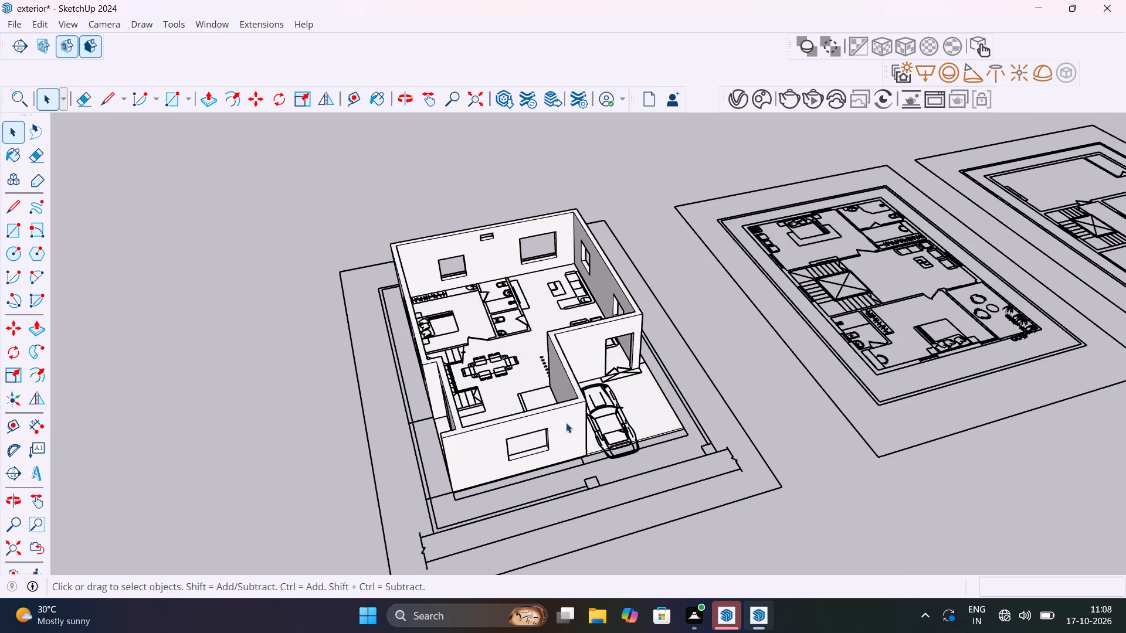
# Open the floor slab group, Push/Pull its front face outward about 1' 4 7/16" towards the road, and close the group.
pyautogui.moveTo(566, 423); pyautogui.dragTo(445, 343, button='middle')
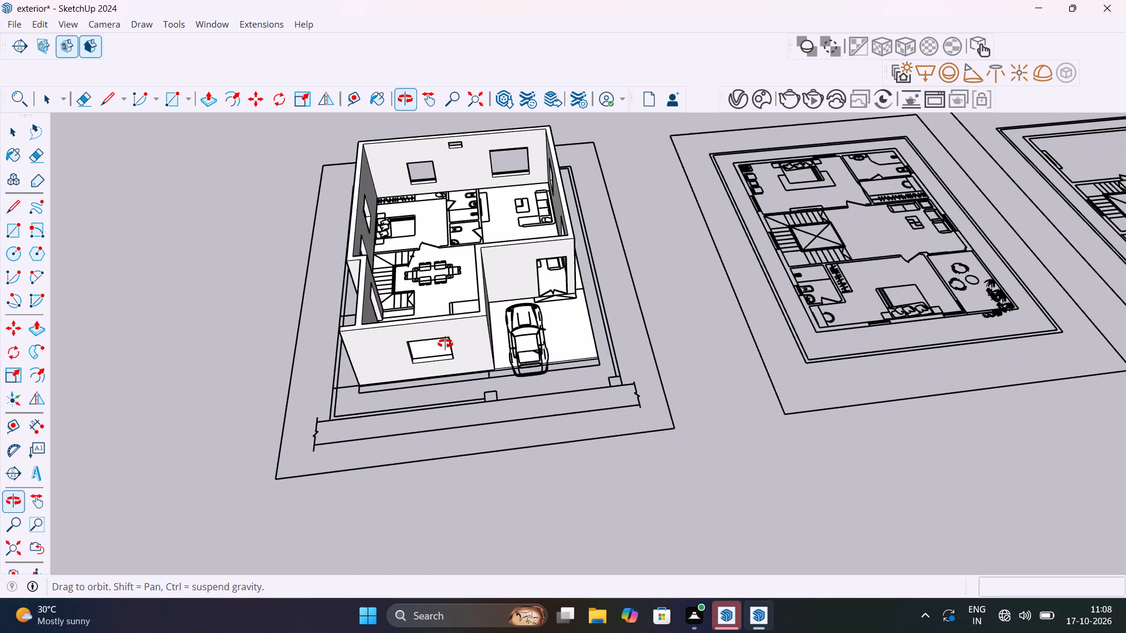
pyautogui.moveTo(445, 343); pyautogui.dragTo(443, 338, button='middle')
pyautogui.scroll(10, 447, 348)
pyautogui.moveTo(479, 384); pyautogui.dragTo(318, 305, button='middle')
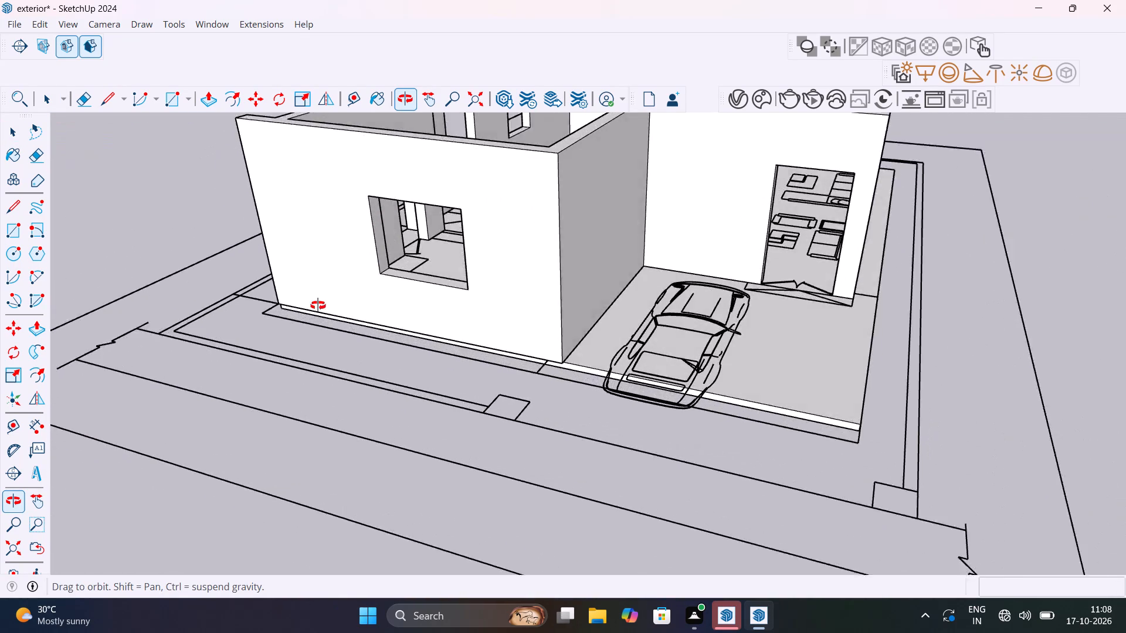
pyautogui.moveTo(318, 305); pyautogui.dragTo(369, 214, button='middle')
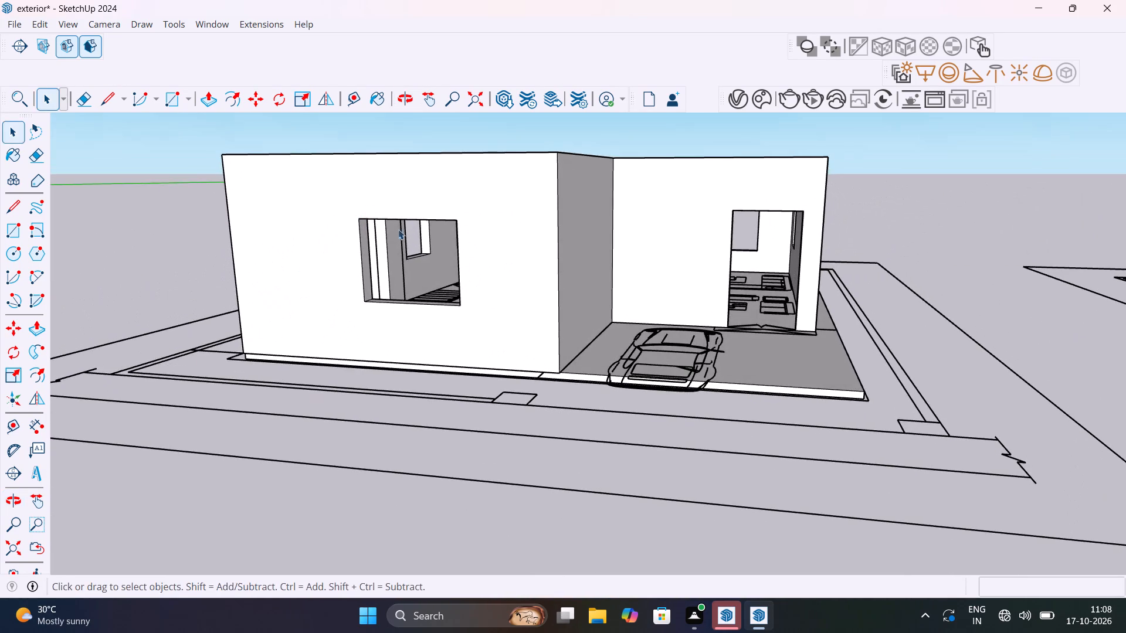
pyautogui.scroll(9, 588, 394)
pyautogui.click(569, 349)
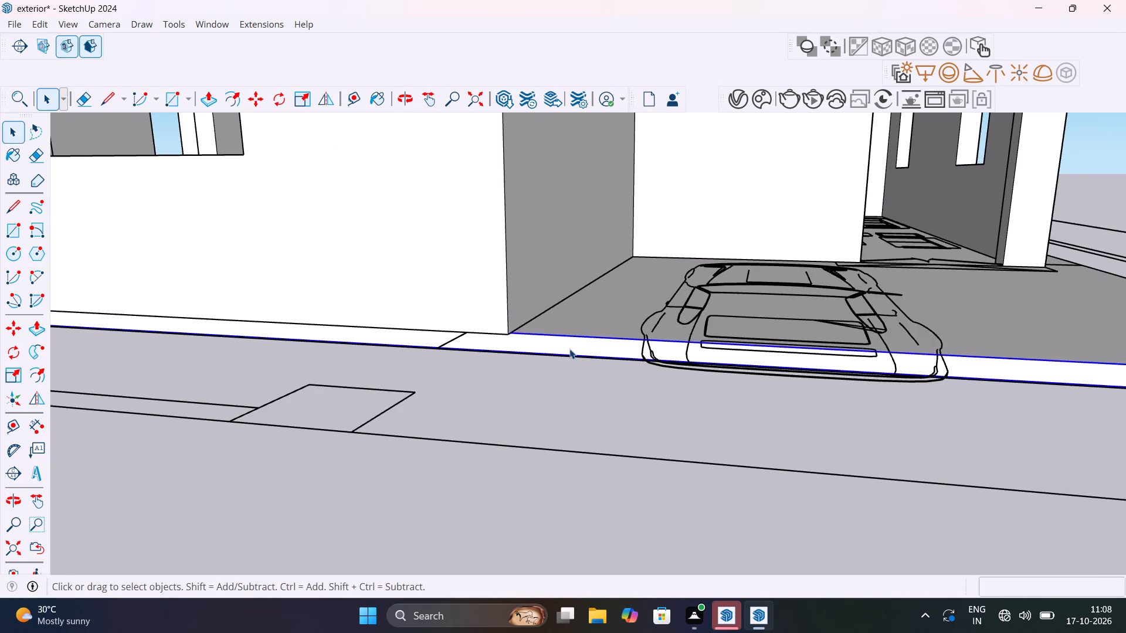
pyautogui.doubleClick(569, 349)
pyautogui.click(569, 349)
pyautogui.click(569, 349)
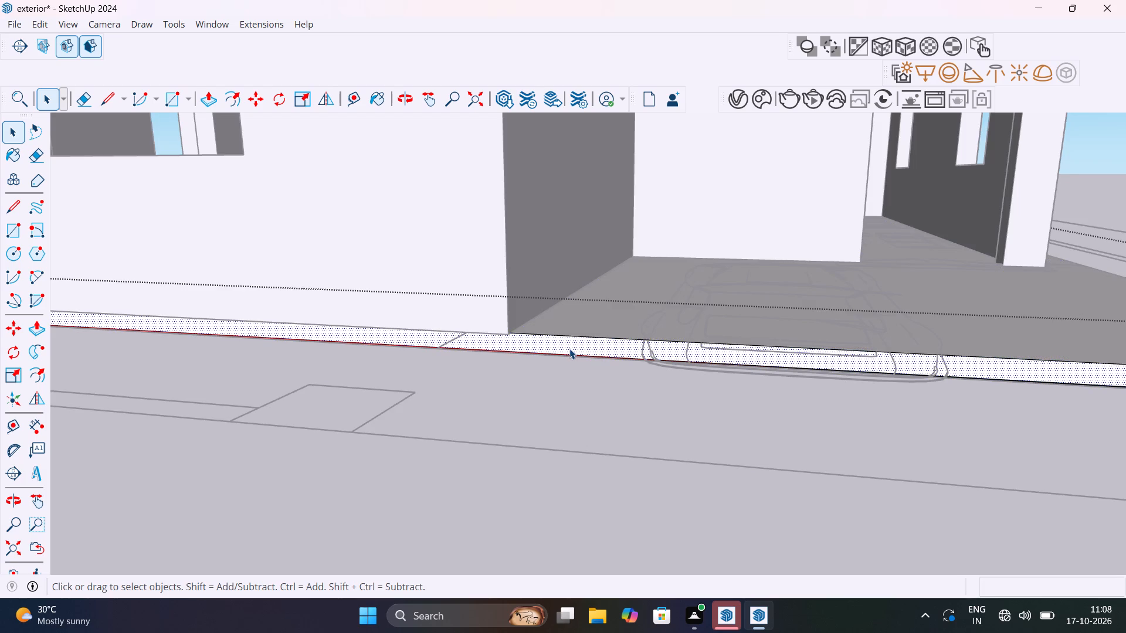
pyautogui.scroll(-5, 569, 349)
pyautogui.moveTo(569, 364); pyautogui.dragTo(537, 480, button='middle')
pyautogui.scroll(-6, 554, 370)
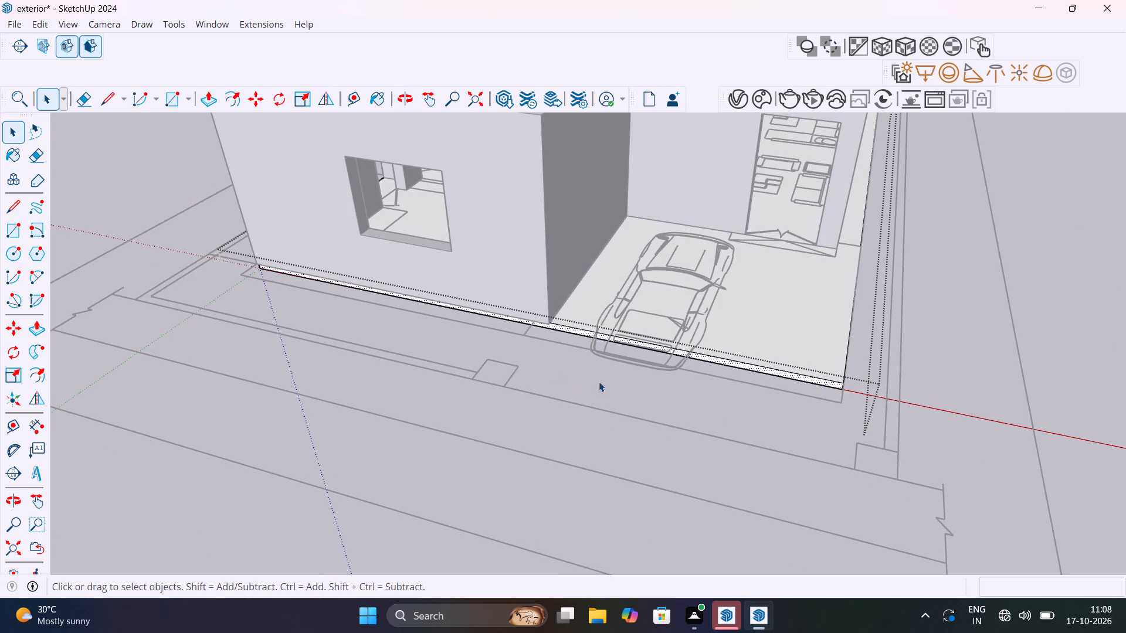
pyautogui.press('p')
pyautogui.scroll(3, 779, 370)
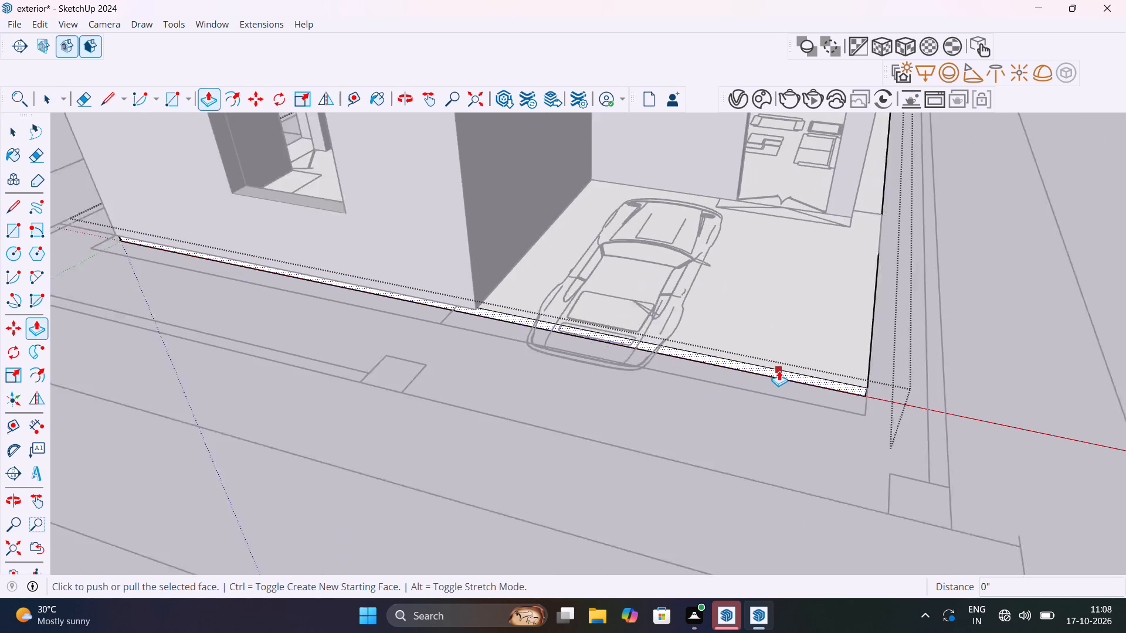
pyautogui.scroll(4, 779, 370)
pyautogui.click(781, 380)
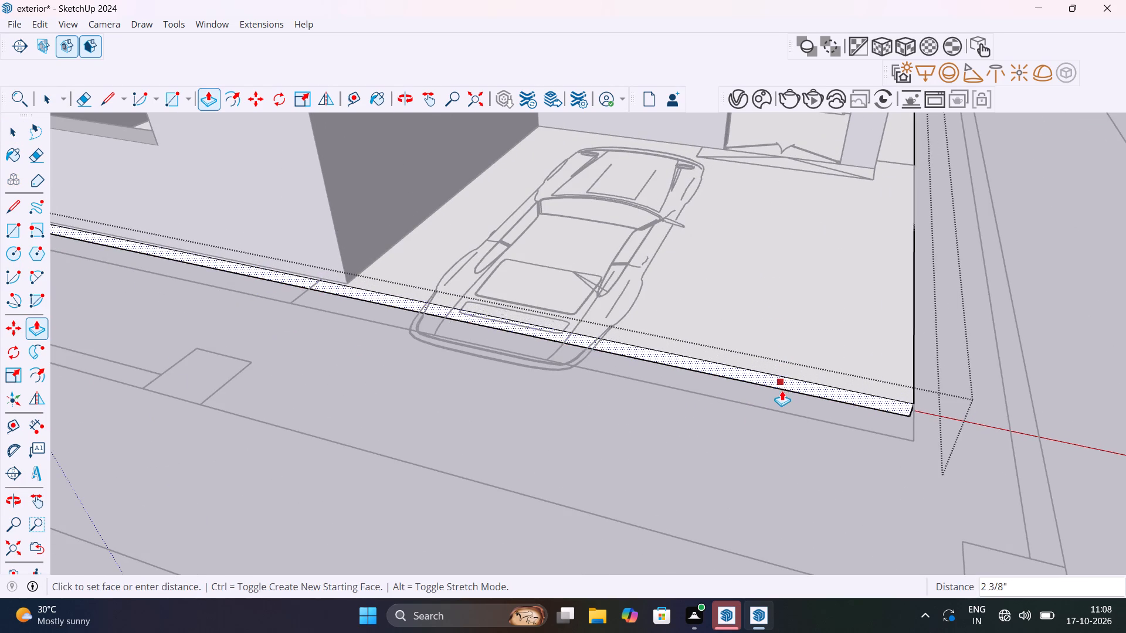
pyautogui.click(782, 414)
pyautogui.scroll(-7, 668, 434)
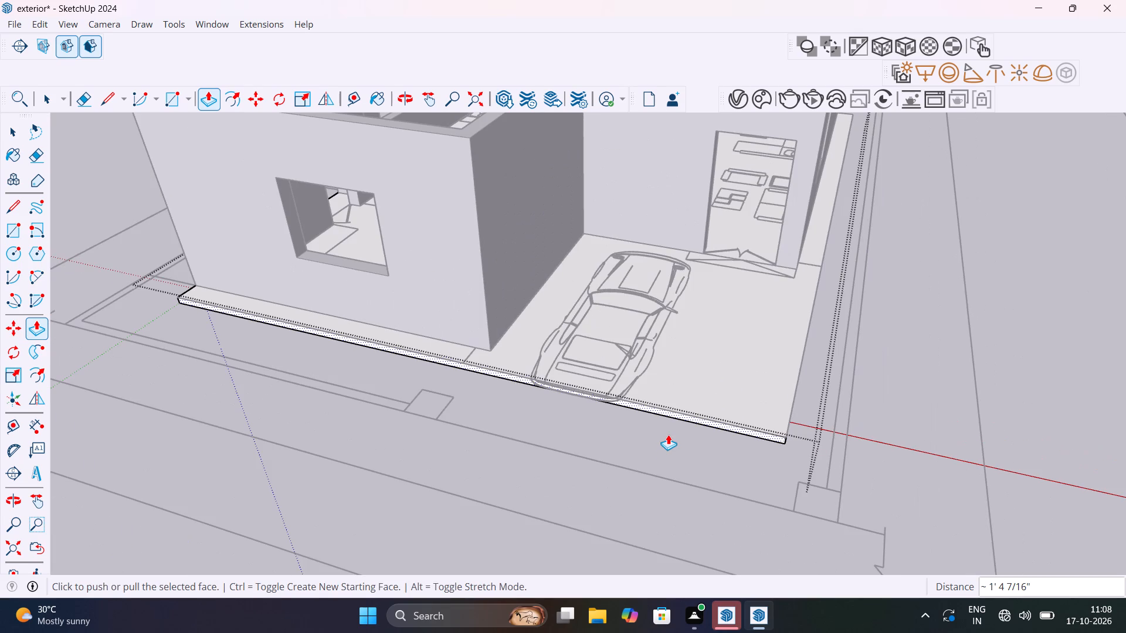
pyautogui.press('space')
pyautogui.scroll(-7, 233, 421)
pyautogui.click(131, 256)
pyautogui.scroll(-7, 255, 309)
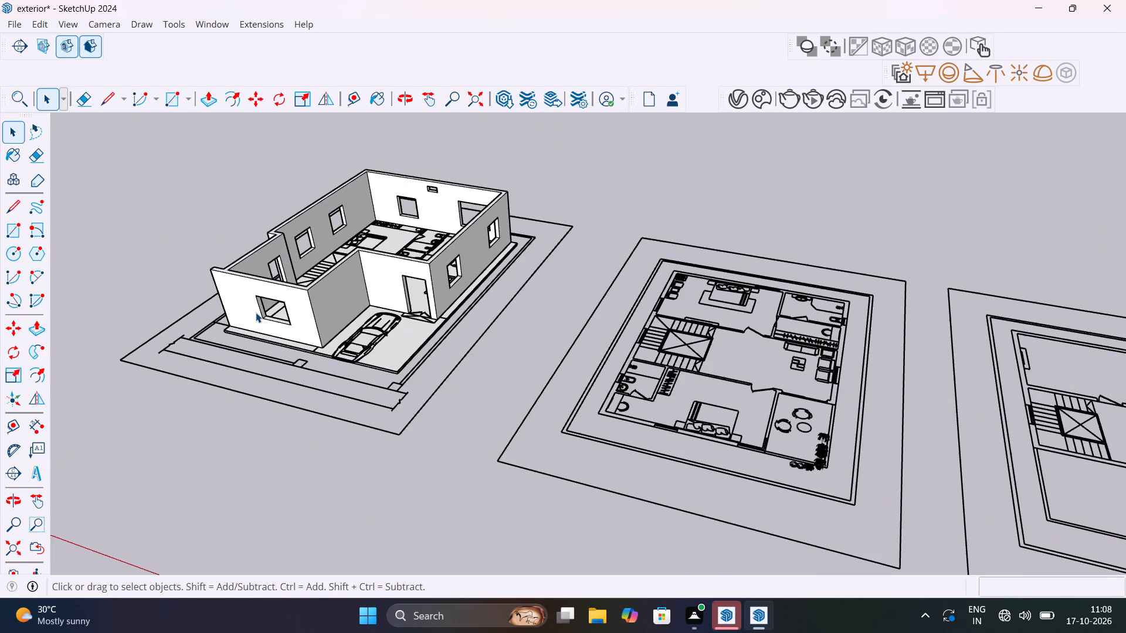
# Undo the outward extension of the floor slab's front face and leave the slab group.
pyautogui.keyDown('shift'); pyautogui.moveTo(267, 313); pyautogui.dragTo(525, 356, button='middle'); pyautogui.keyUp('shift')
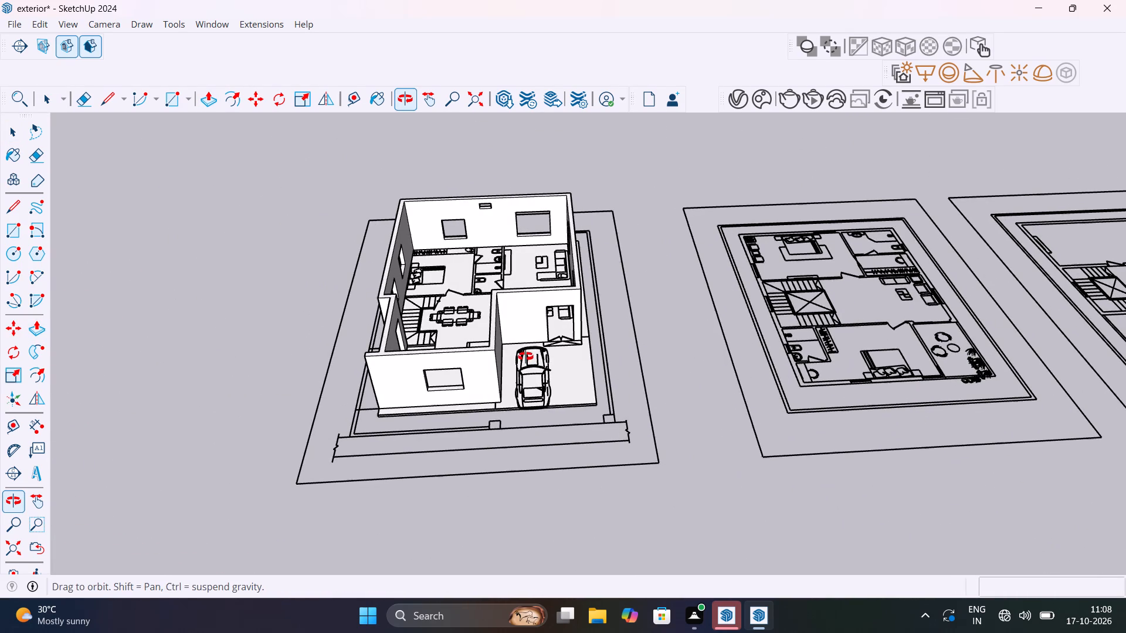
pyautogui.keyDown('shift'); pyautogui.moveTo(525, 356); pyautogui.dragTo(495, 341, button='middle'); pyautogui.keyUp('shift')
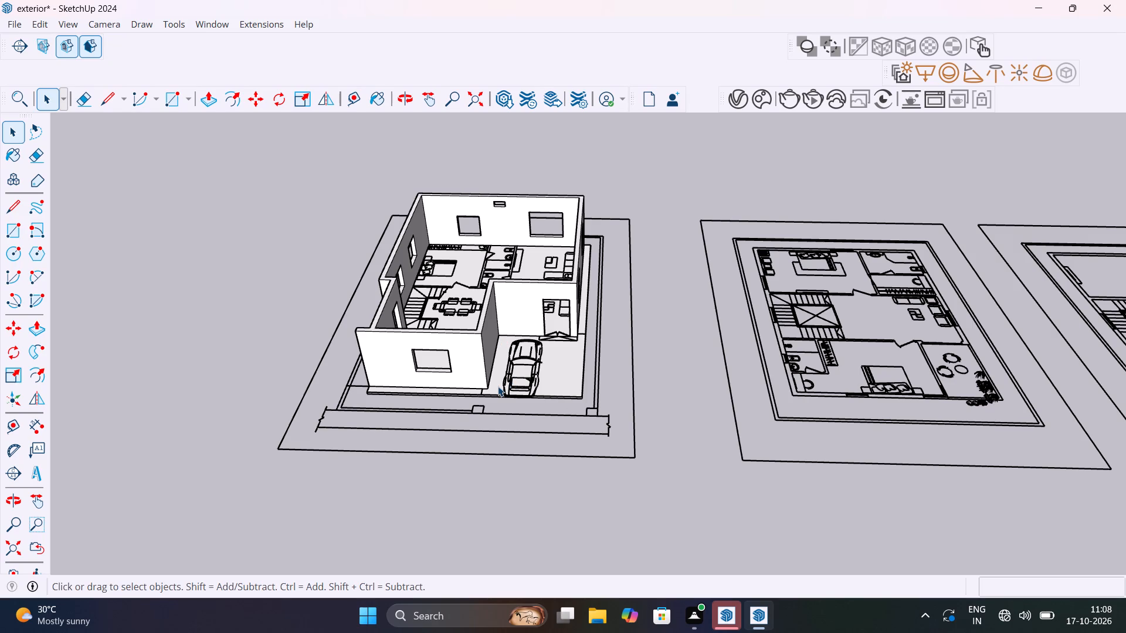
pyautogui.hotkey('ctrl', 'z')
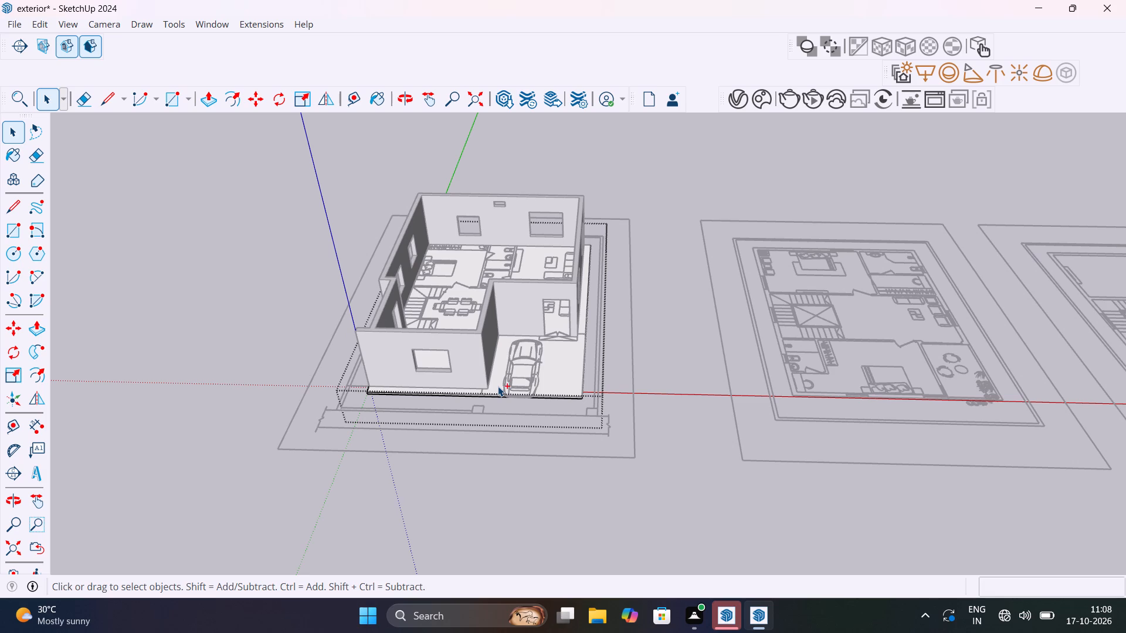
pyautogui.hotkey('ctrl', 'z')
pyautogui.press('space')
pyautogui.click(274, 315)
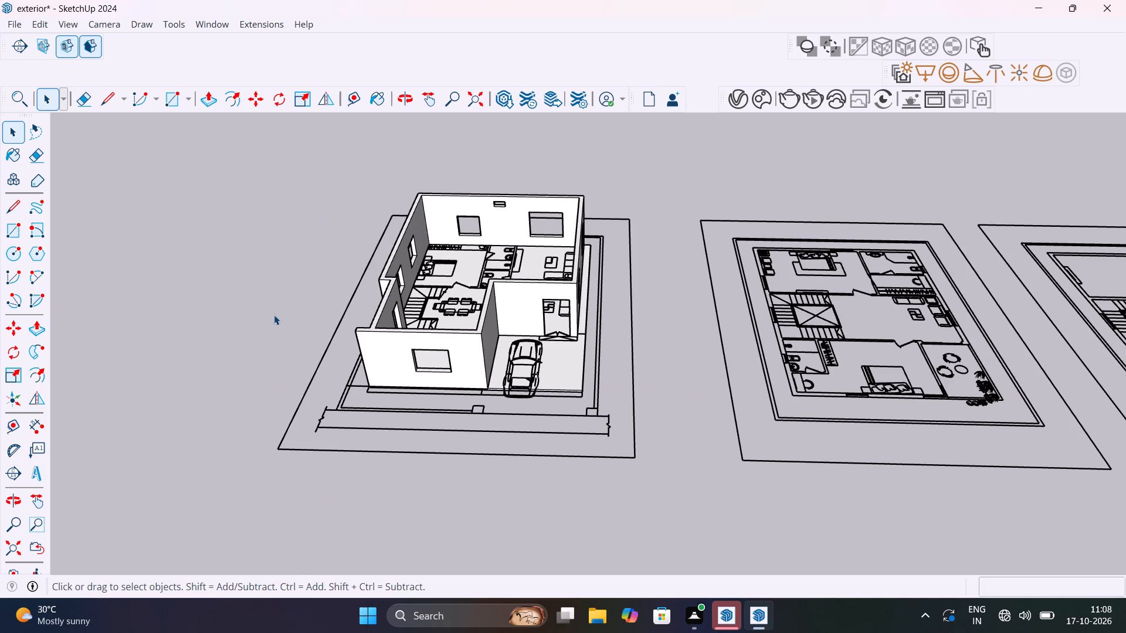
# Draw a 16' 3" by 4 1/2" rectangle over the bedroom door wall, from the outer side wall to the toilet's outer corner.
pyautogui.scroll(8, 557, 399)
pyautogui.scroll(-7, 557, 398)
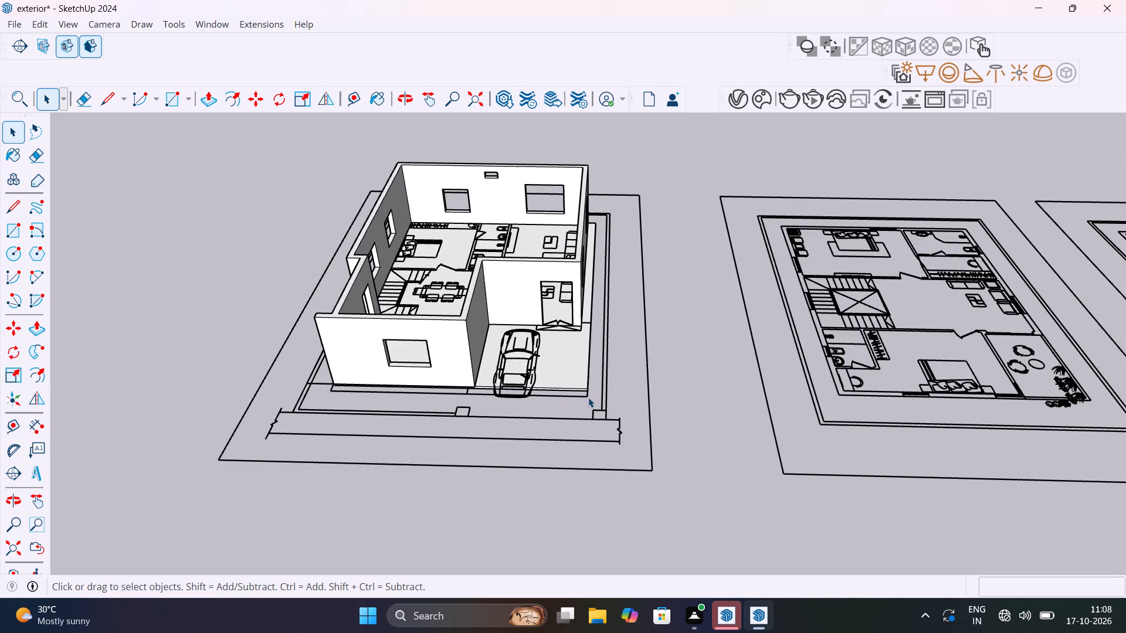
pyautogui.keyDown('shift'); pyautogui.moveTo(588, 397); pyautogui.dragTo(430, 481, button='middle'); pyautogui.keyUp('shift')
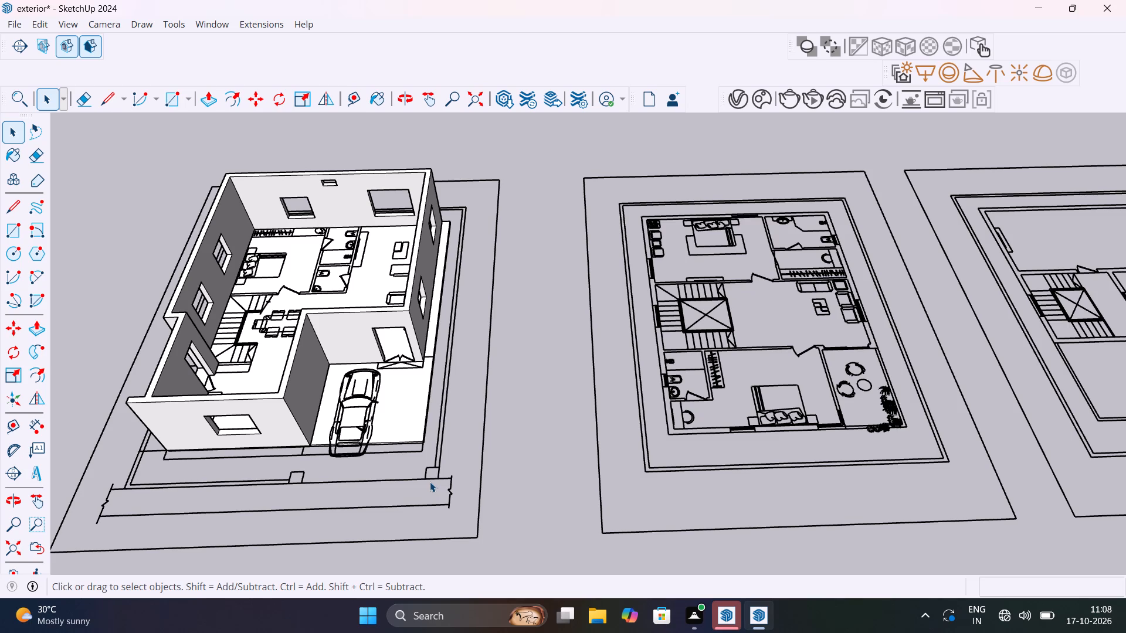
pyautogui.keyDown('shift'); pyautogui.moveTo(280, 295); pyautogui.dragTo(550, 409, button='middle'); pyautogui.keyUp('shift')
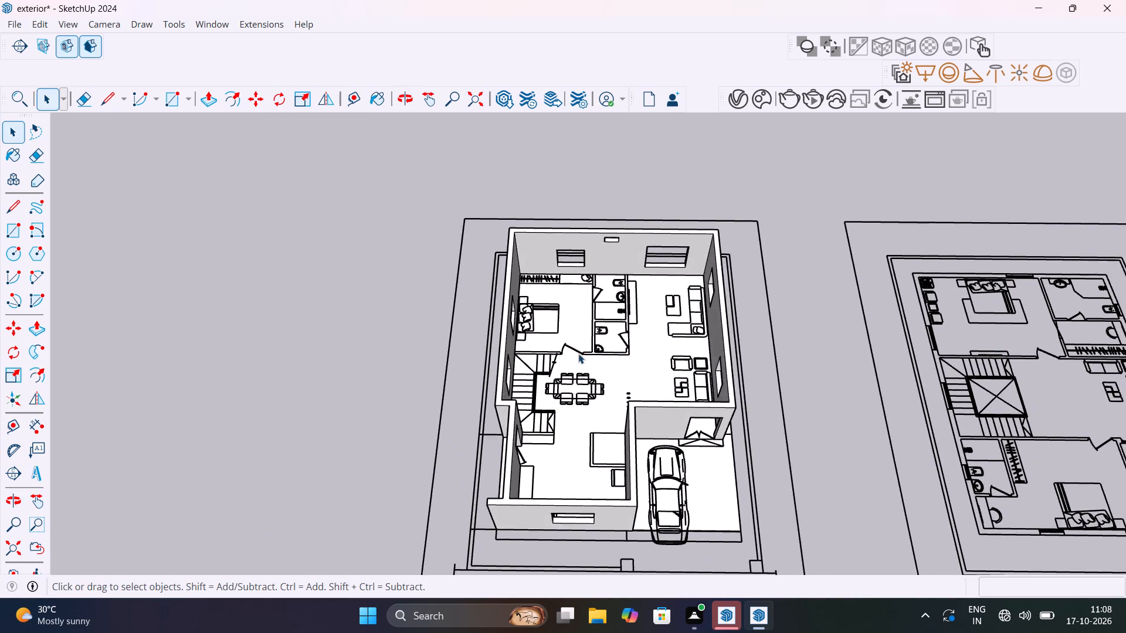
pyautogui.scroll(11, 578, 352)
pyautogui.keyDown('shift'); pyautogui.moveTo(578, 352); pyautogui.dragTo(459, 419, button='middle'); pyautogui.keyUp('shift')
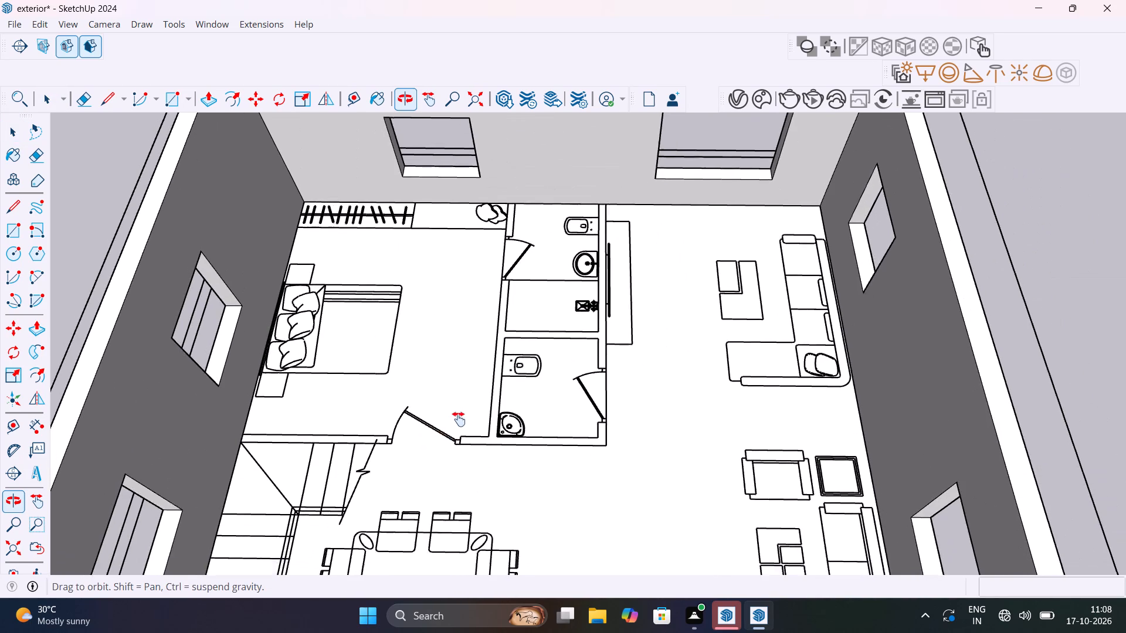
pyautogui.keyDown('shift'); pyautogui.moveTo(459, 419); pyautogui.dragTo(472, 421, button='middle'); pyautogui.keyUp('shift')
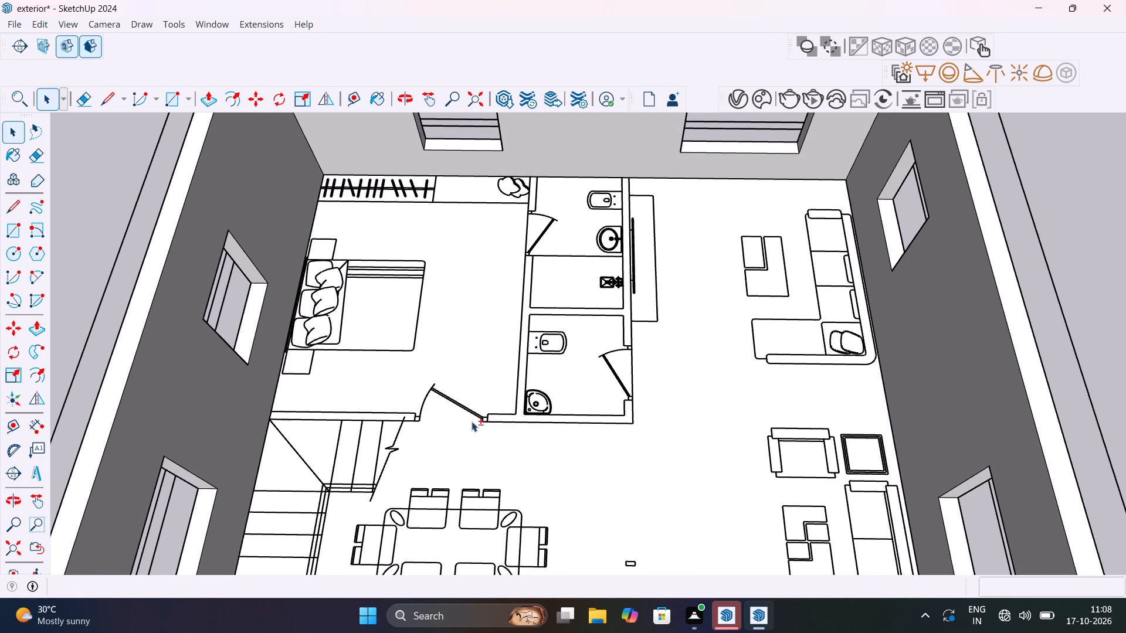
pyautogui.press('r')
pyautogui.scroll(5, 299, 401)
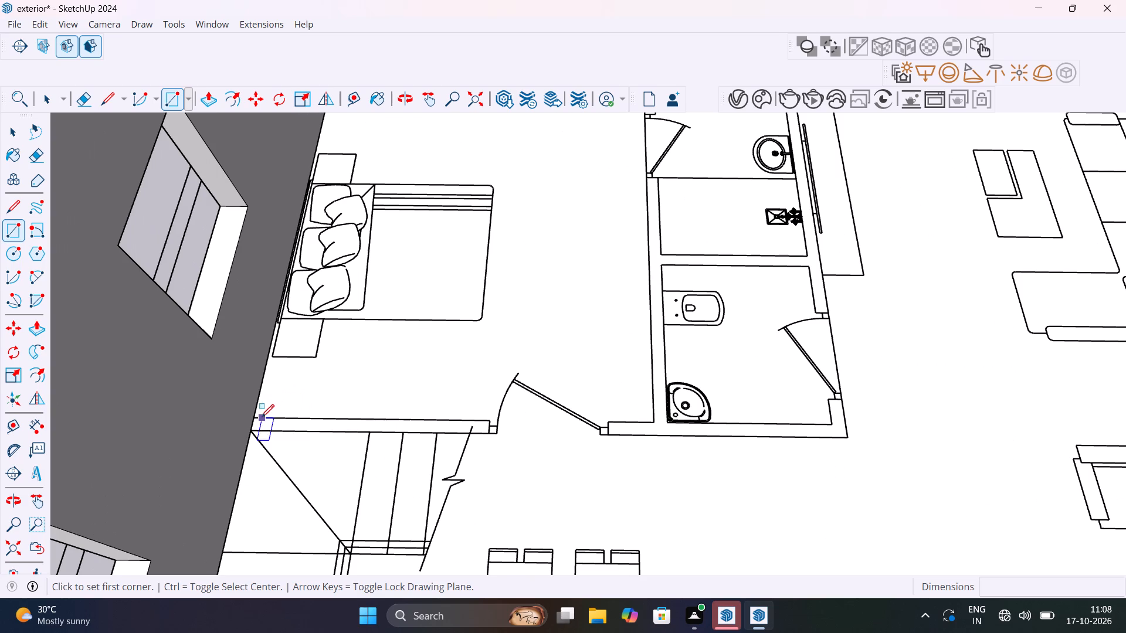
pyautogui.click(256, 418)
pyautogui.scroll(-4, 443, 430)
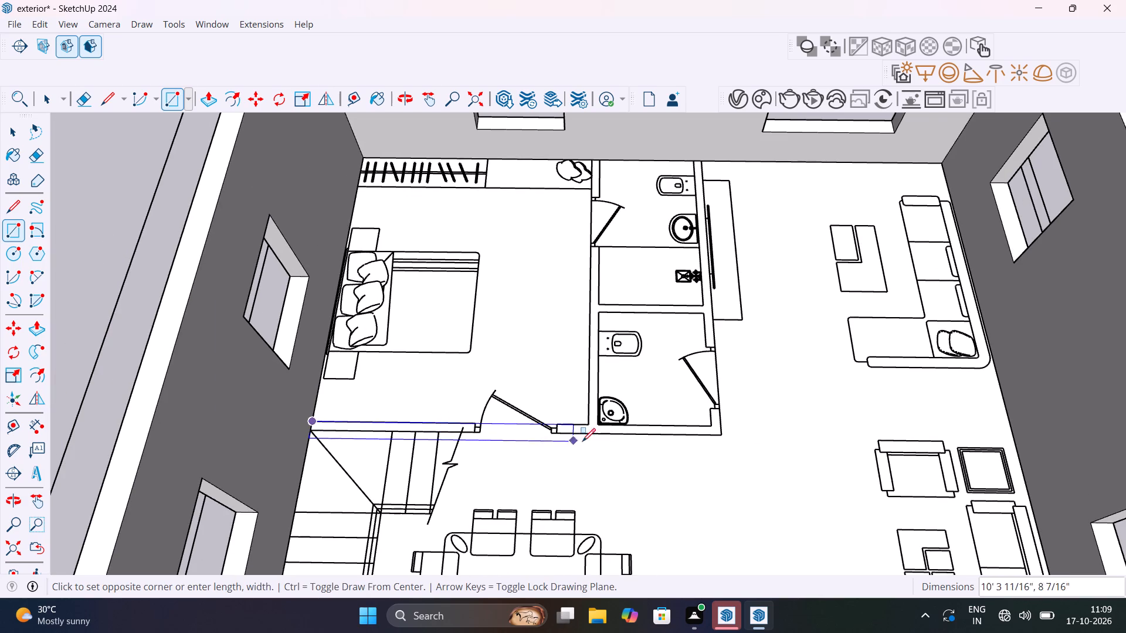
pyautogui.click(715, 437)
# Draw a 4 1/2" by 13' 6" rectangle over the wall between the toilets and living area, ending at the rear wall.
pyautogui.click(721, 426)
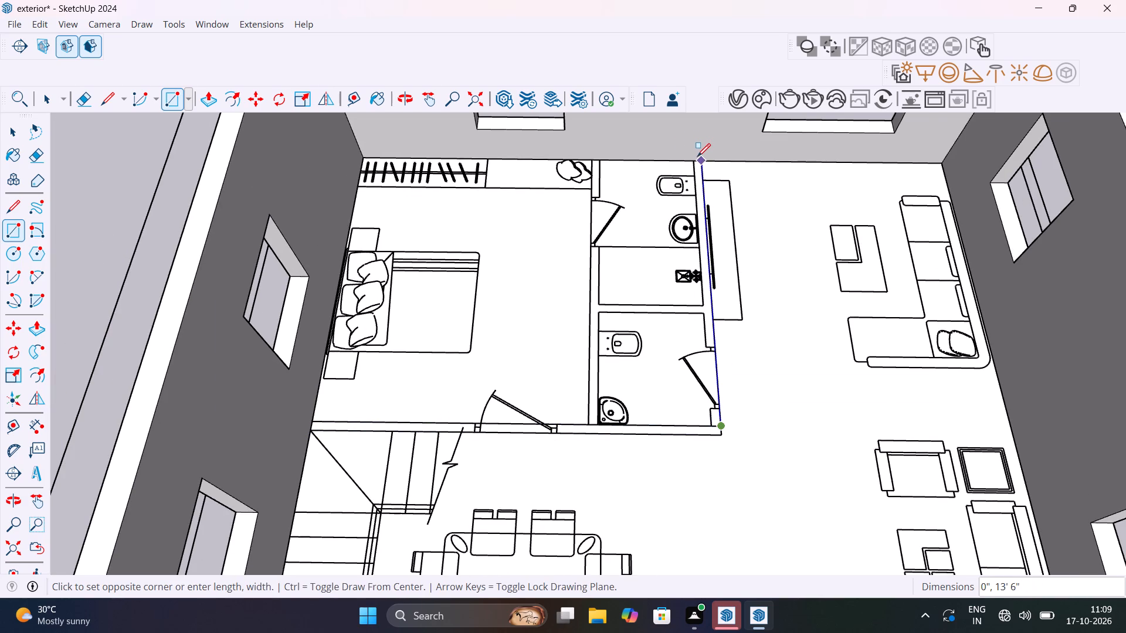
pyautogui.scroll(9, 696, 158)
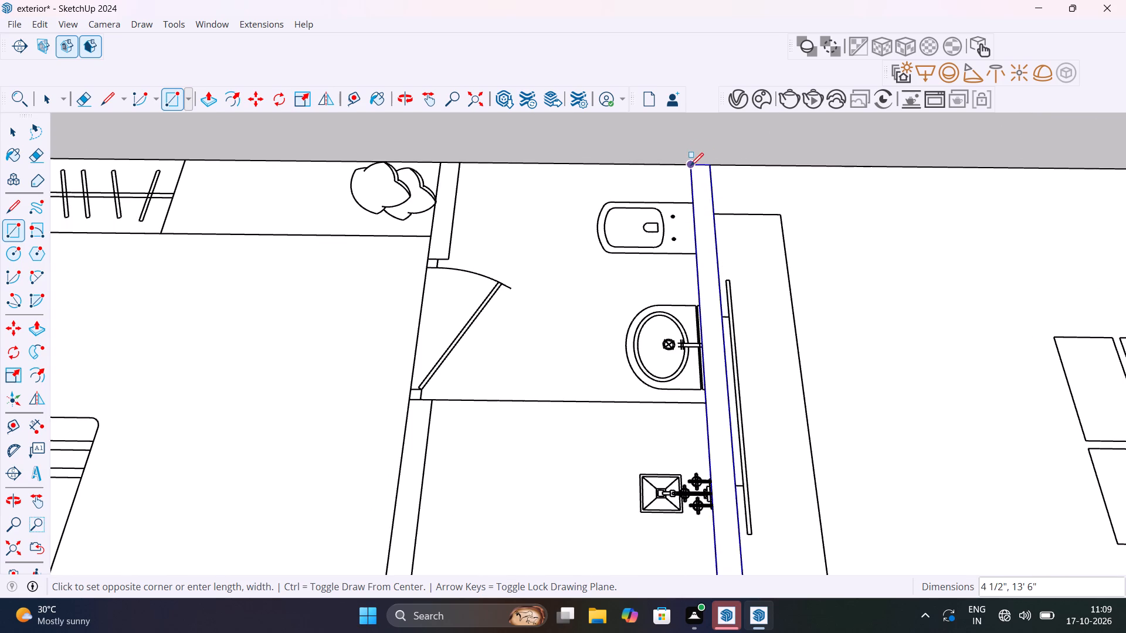
pyautogui.click(693, 166)
# Draw a 13' 6" long rectangle over the wall between the bedroom and toilets, ending at the rear wall.
pyautogui.scroll(-7, 693, 266)
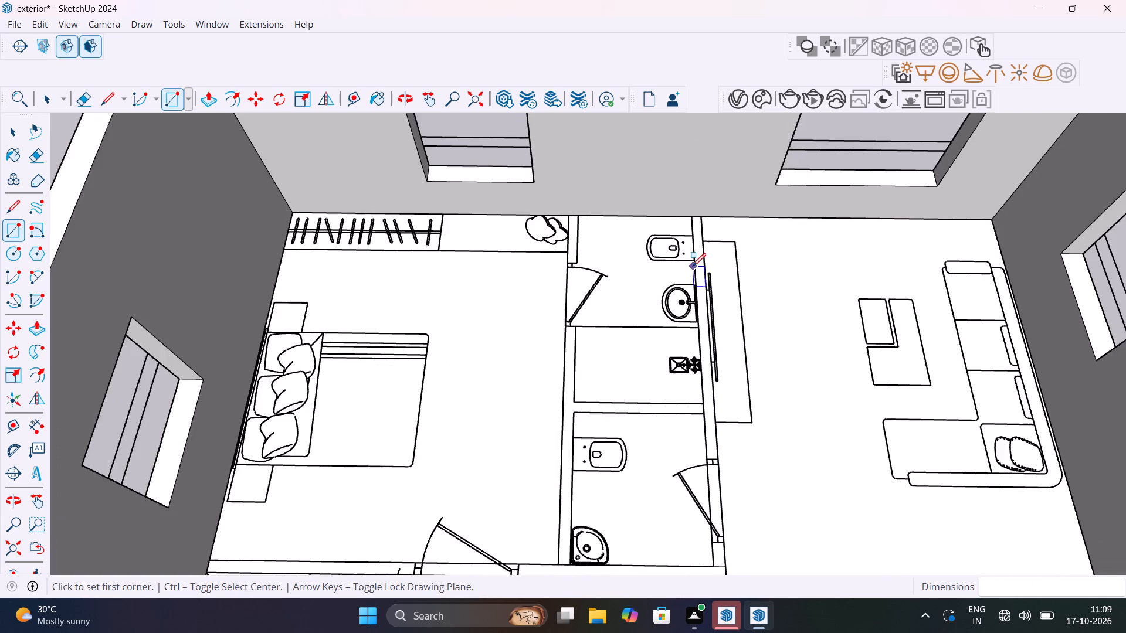
pyautogui.scroll(-5, 693, 266)
pyautogui.scroll(5, 605, 445)
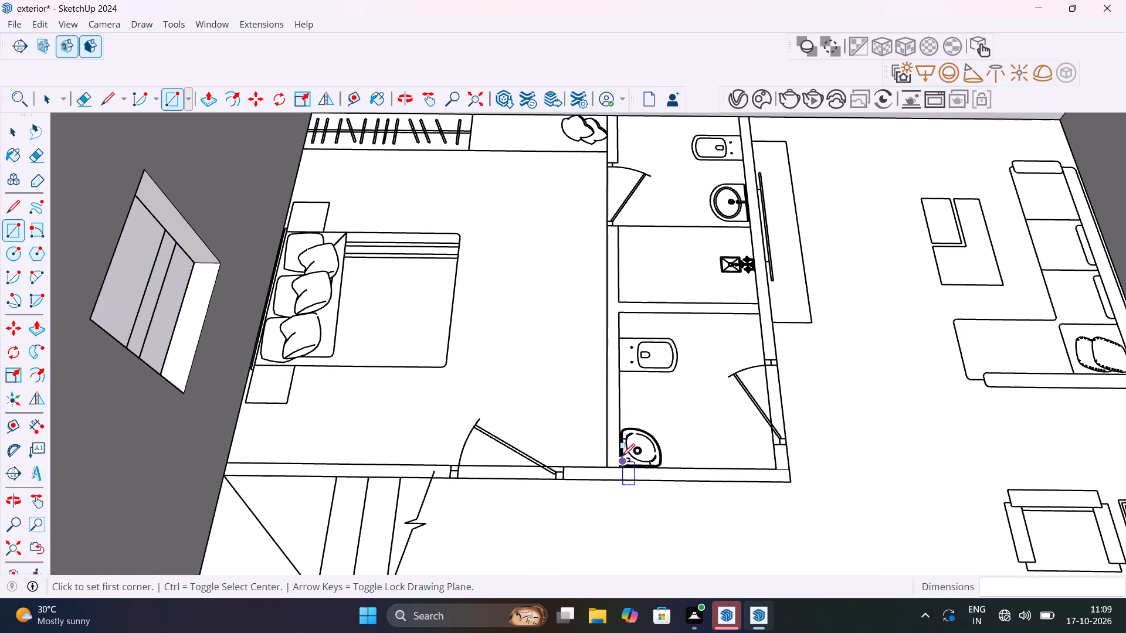
pyautogui.click(619, 467)
pyautogui.scroll(-7, 593, 352)
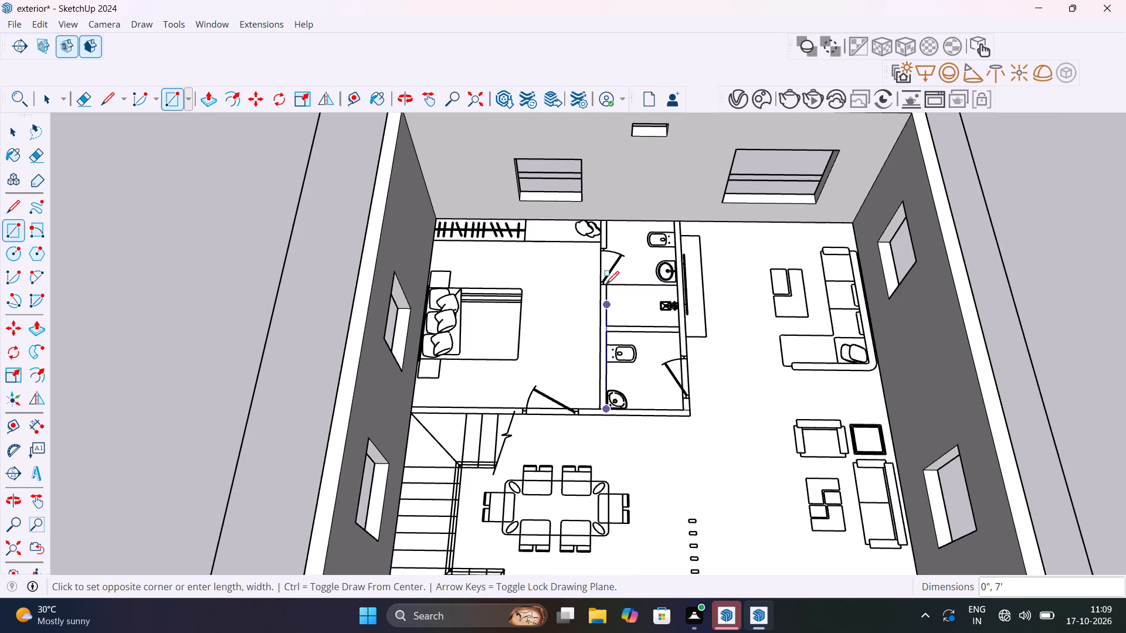
pyautogui.scroll(8, 606, 234)
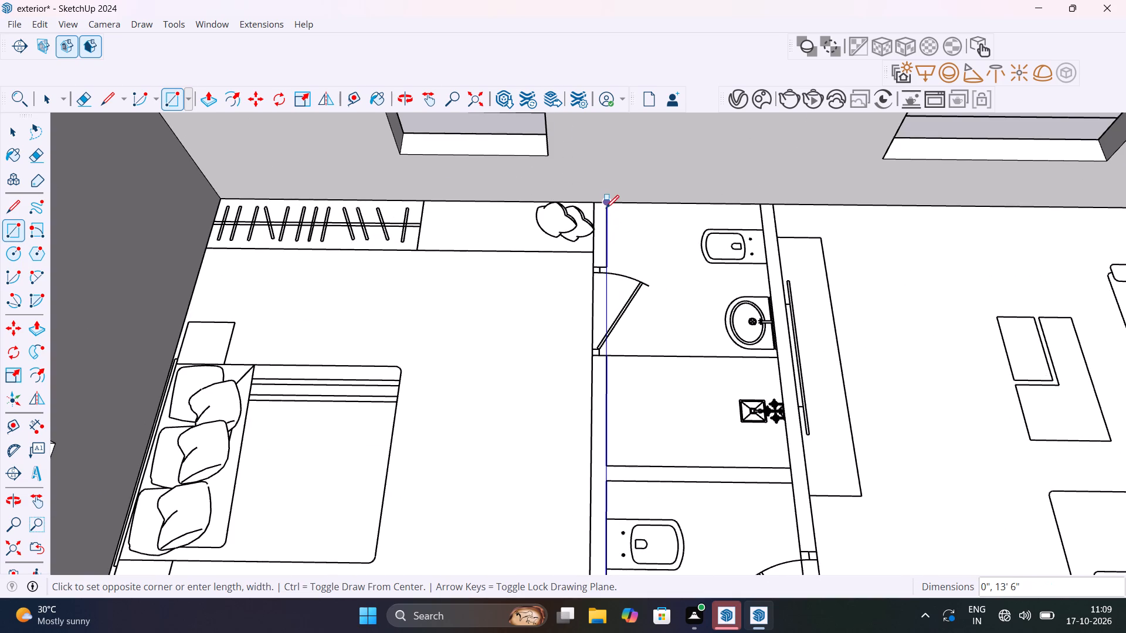
pyautogui.click(594, 204)
# Draw a 4' 6" by 4 1/2" rectangle over the partition wall between the two toilets.
pyautogui.scroll(-7, 604, 291)
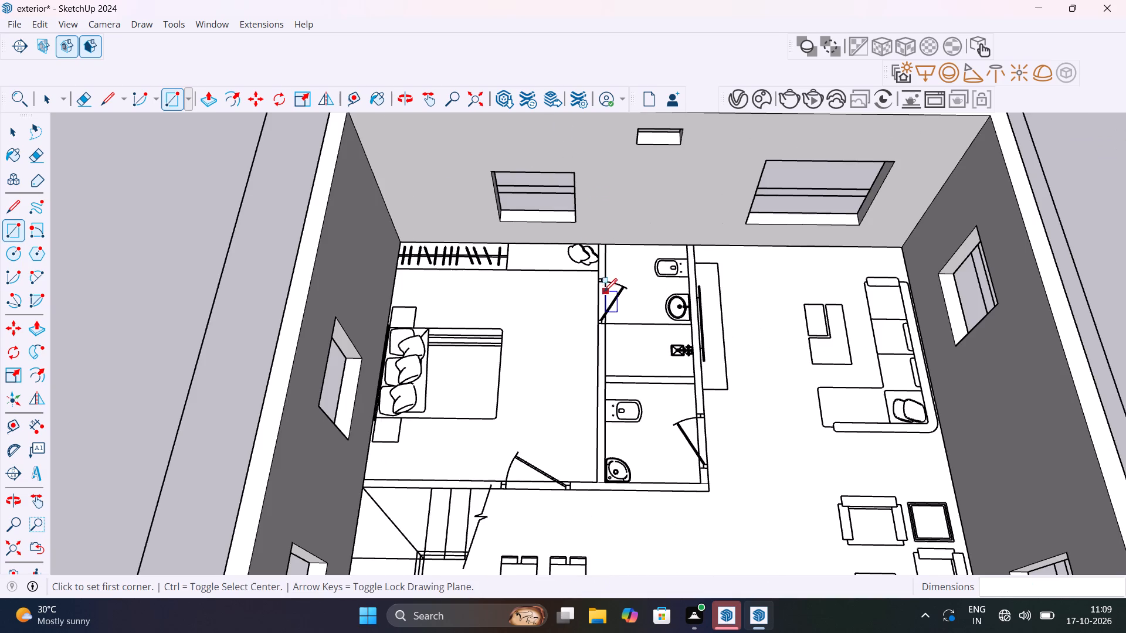
pyautogui.scroll(10, 608, 384)
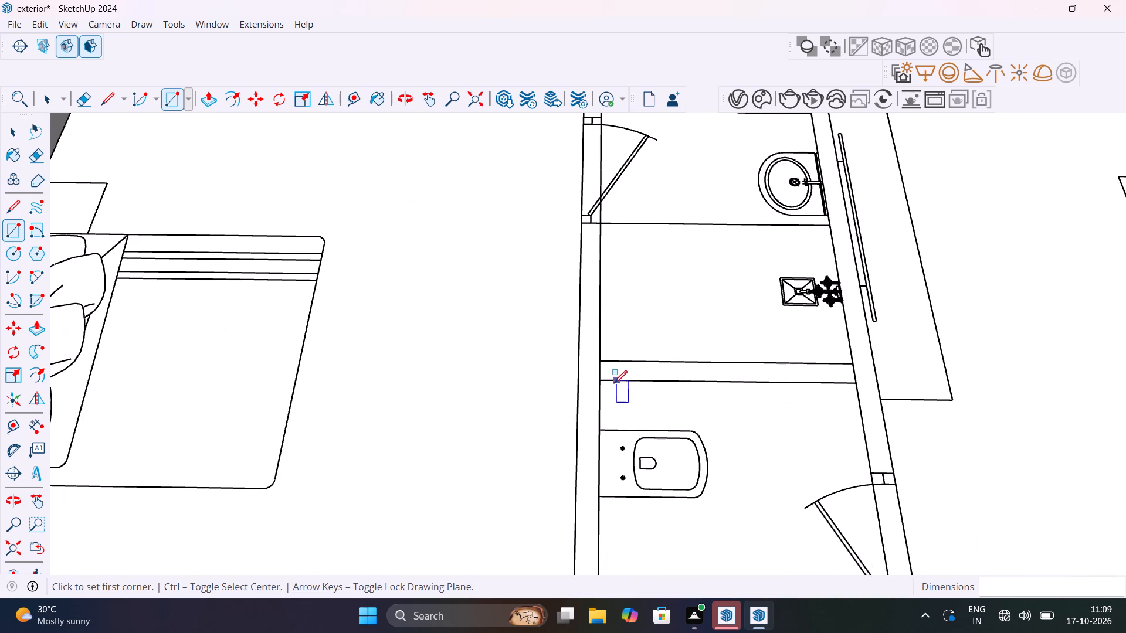
pyautogui.click(603, 380)
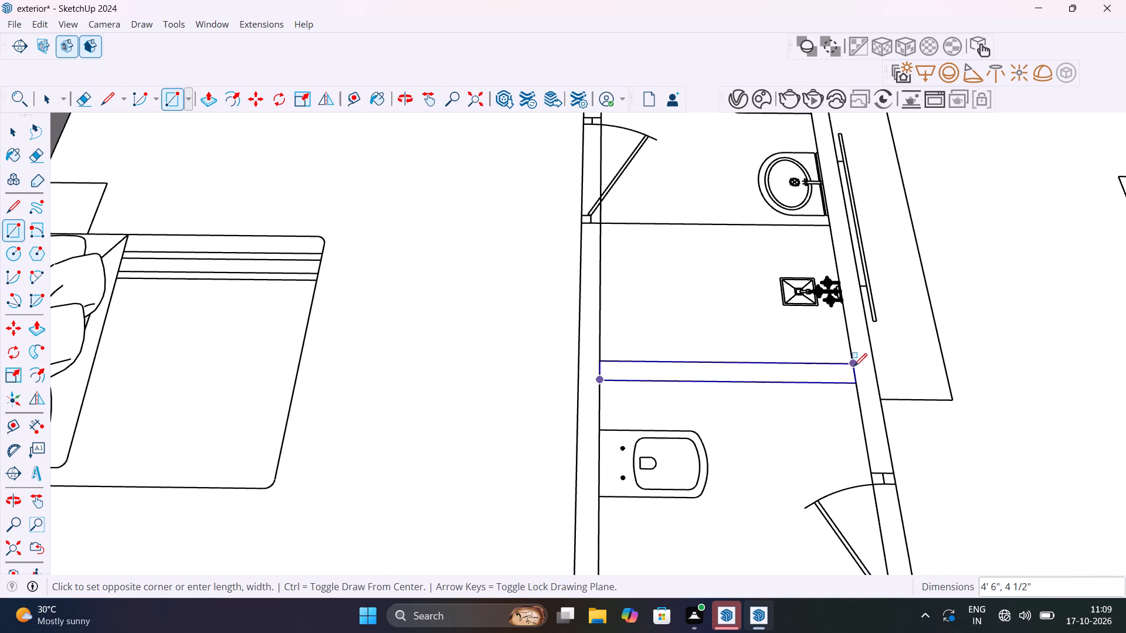
pyautogui.click(854, 366)
pyautogui.scroll(-7, 793, 390)
# Erase the dividing lines where the two long toilet walls meet the bedroom door wall, merging the wall faces.
pyautogui.press('space')
pyautogui.scroll(-3, 792, 398)
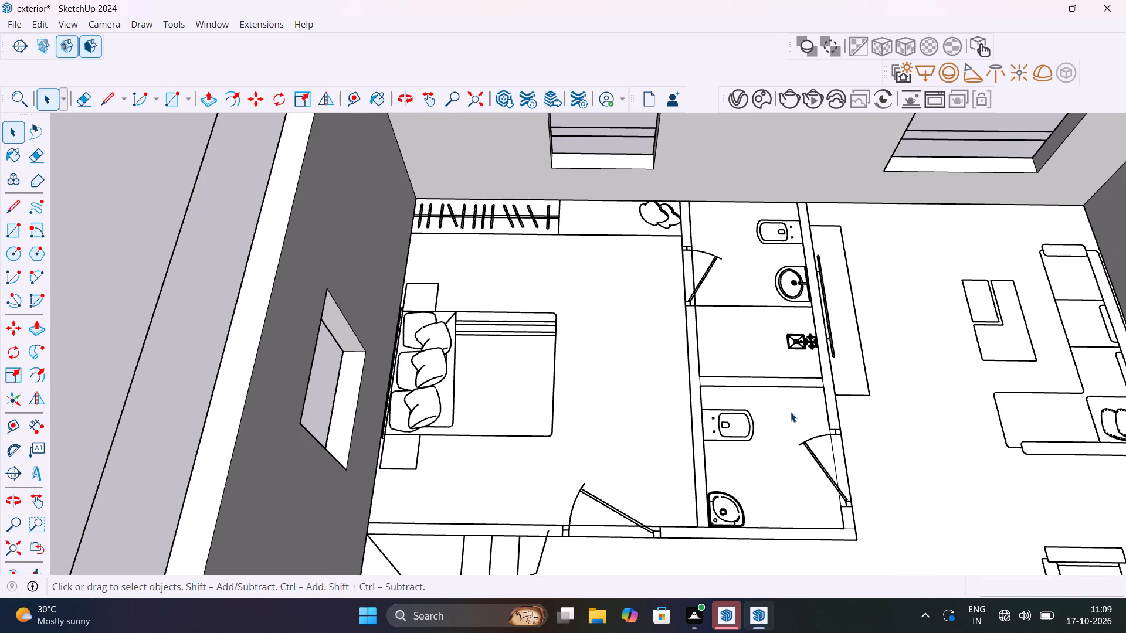
pyautogui.scroll(-1, 786, 419)
pyautogui.keyDown('shift'); pyautogui.moveTo(786, 419); pyautogui.dragTo(715, 342, button='middle'); pyautogui.keyUp('shift')
pyautogui.scroll(1, 715, 342)
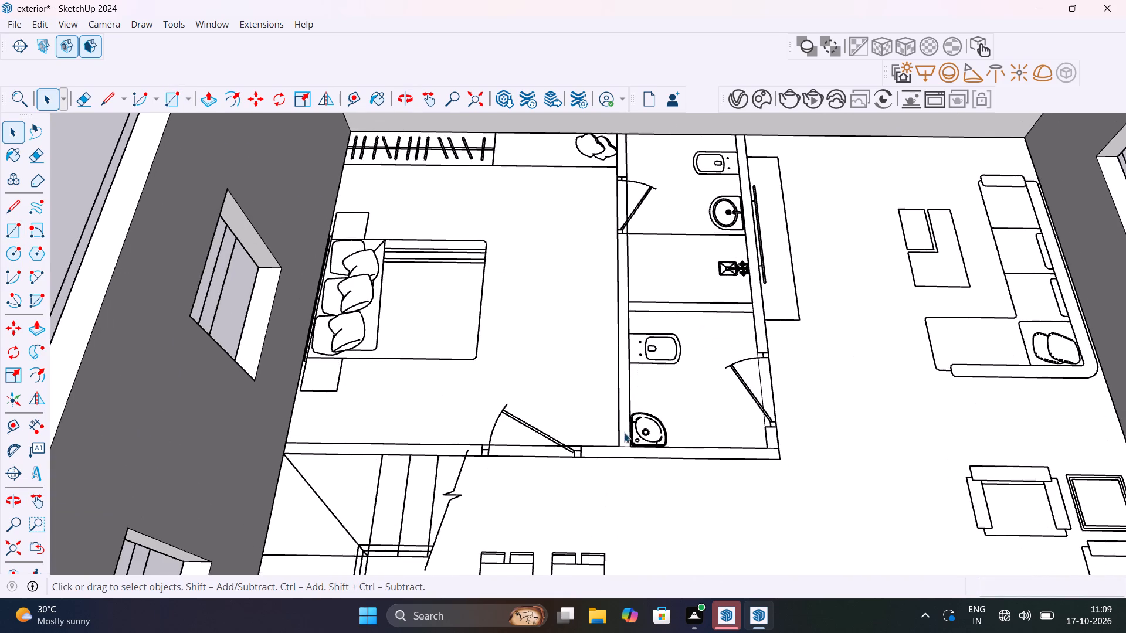
pyautogui.scroll(8, 623, 444)
pyautogui.press('e')
pyautogui.moveTo(623, 444); pyautogui.dragTo(626, 454)
pyautogui.moveTo(969, 451); pyautogui.dragTo(966, 463)
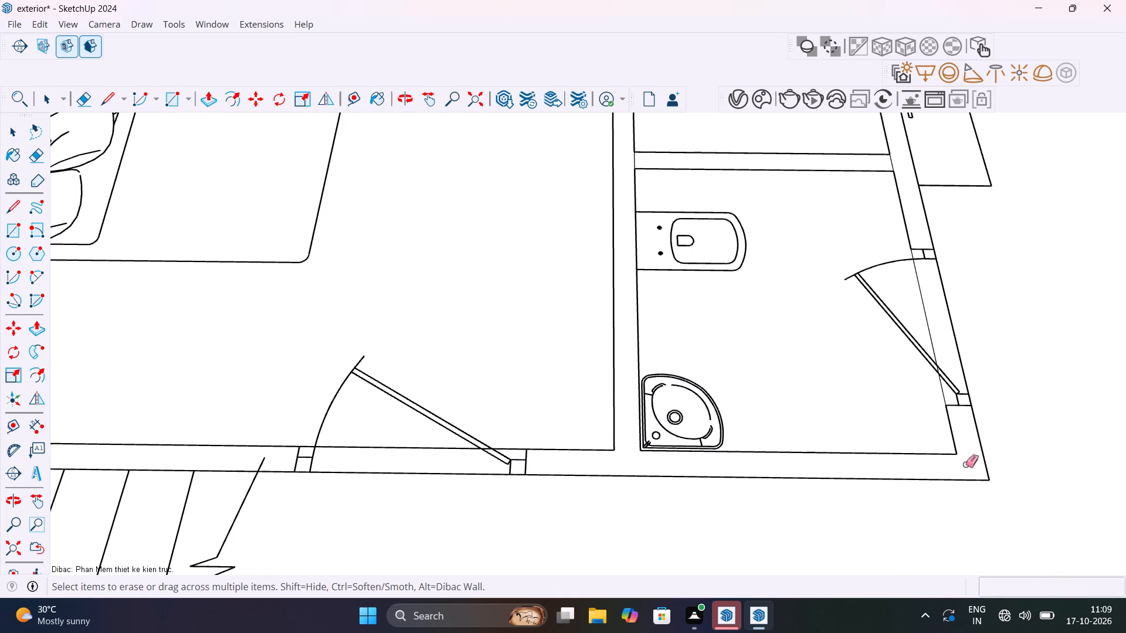
# Erase the dividing lines at both ends of the partition between the two toilets, merging it with the long walls.
pyautogui.press('space')
pyautogui.click(965, 464)
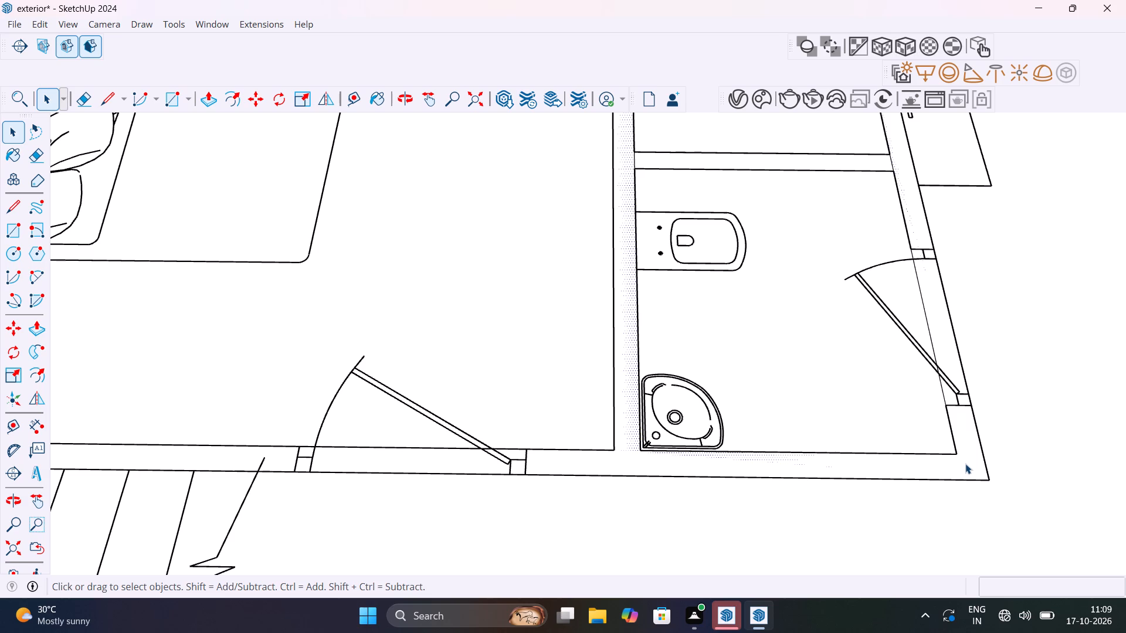
pyautogui.press('`')
pyautogui.scroll(-6, 537, 451)
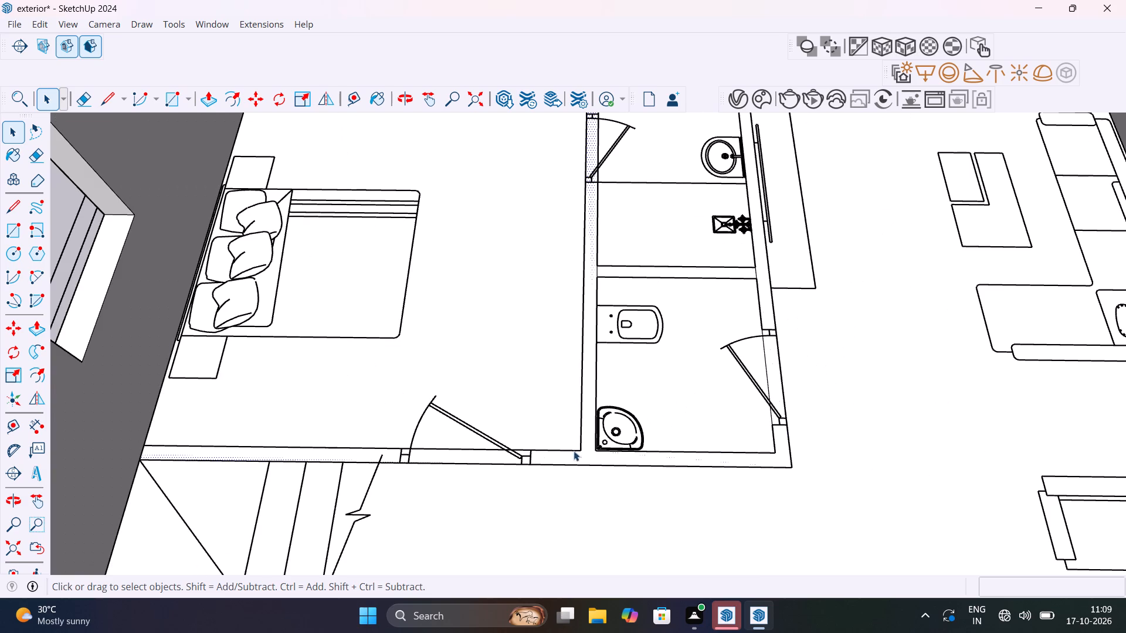
pyautogui.keyDown('shift'); pyautogui.moveTo(628, 423); pyautogui.dragTo(507, 537, button='middle'); pyautogui.keyUp('shift')
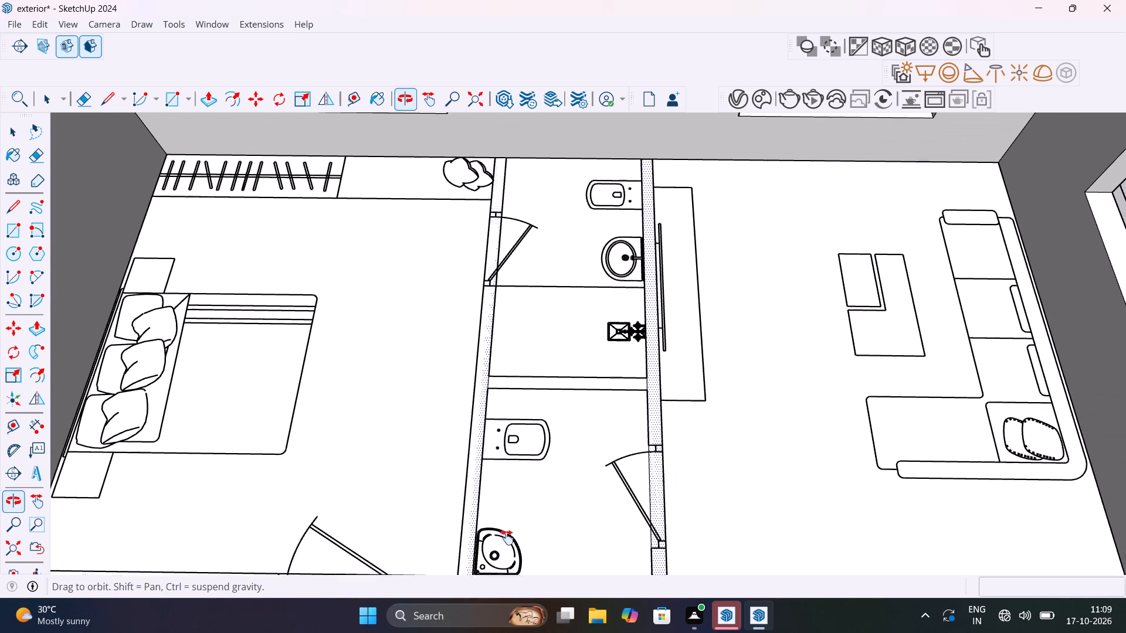
pyautogui.keyDown('shift'); pyautogui.moveTo(507, 537); pyautogui.dragTo(511, 509, button='middle'); pyautogui.keyUp('shift')
pyautogui.scroll(12, 624, 350)
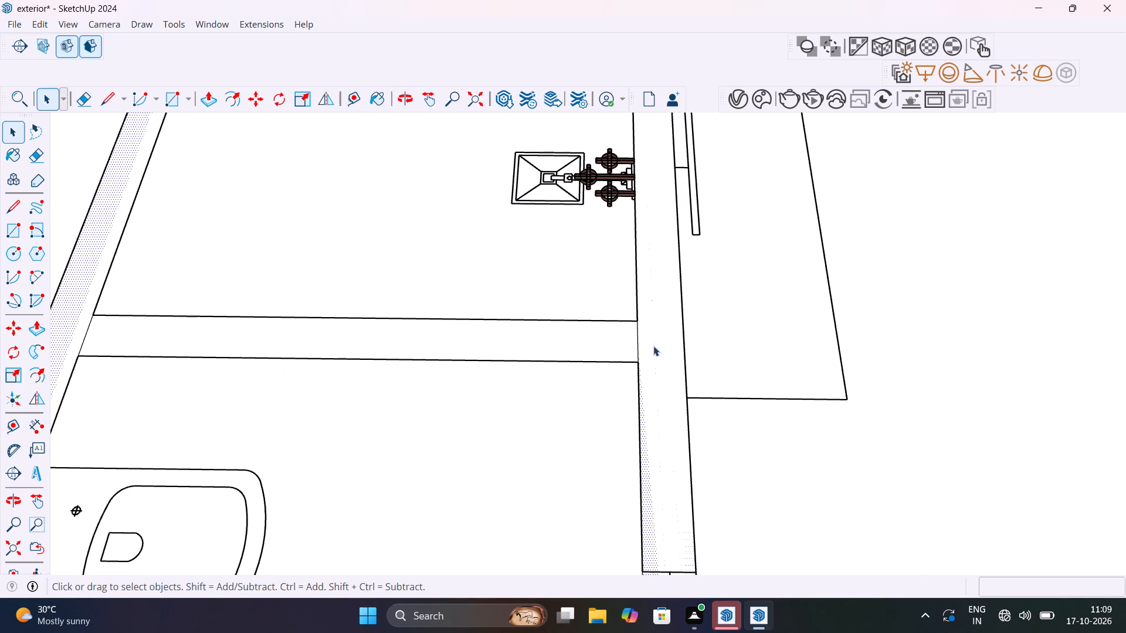
pyautogui.click(636, 349)
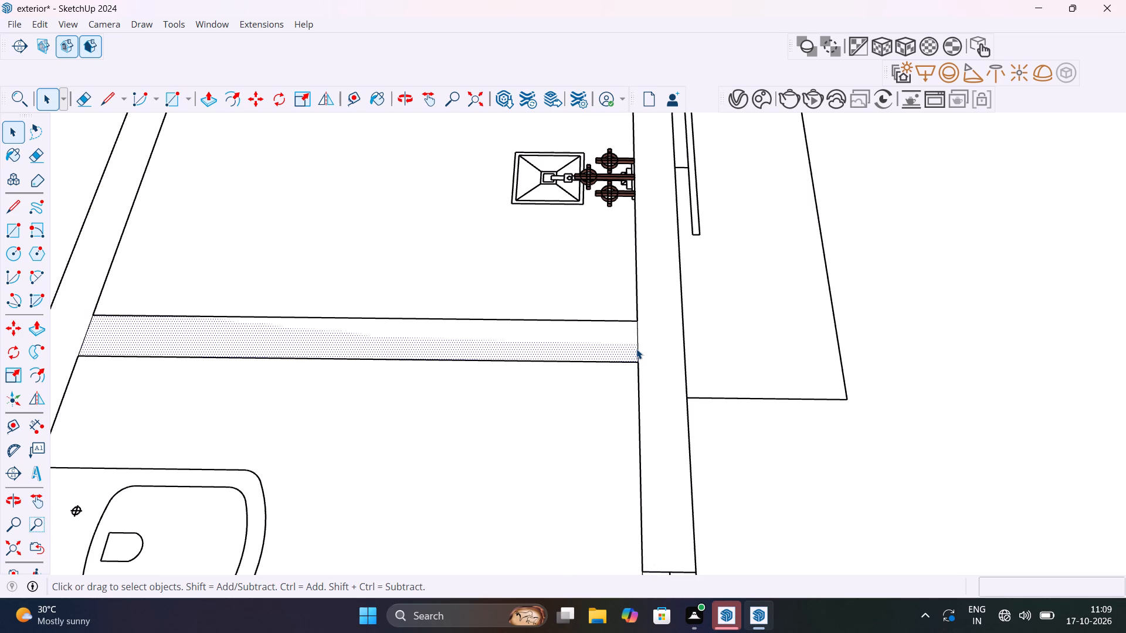
pyautogui.press('e')
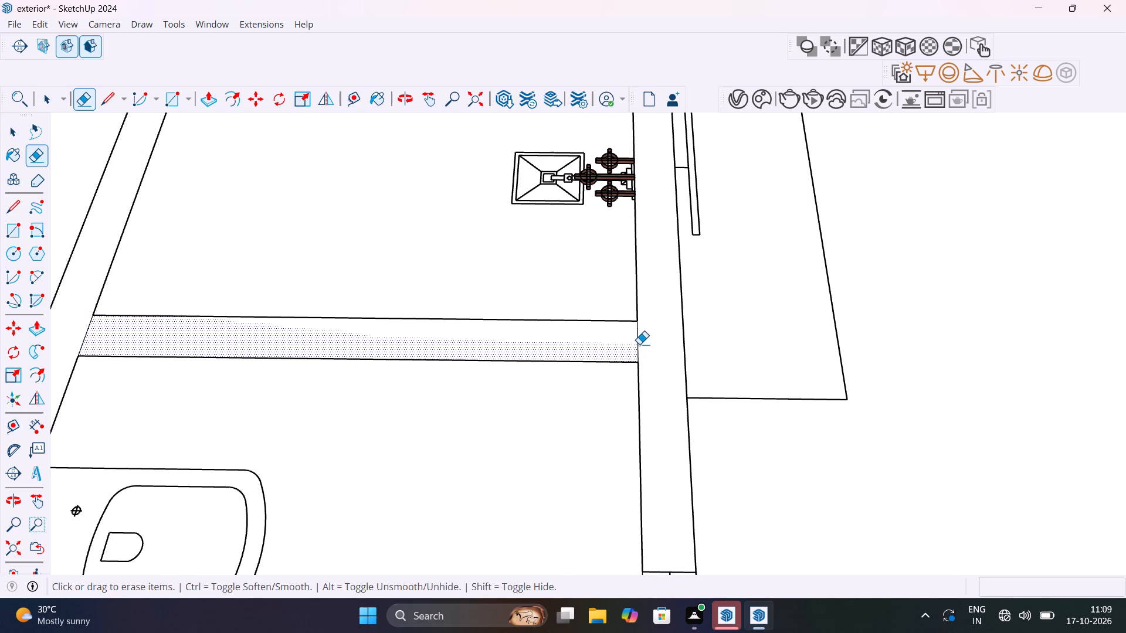
pyautogui.press('Escape')
pyautogui.click(639, 344)
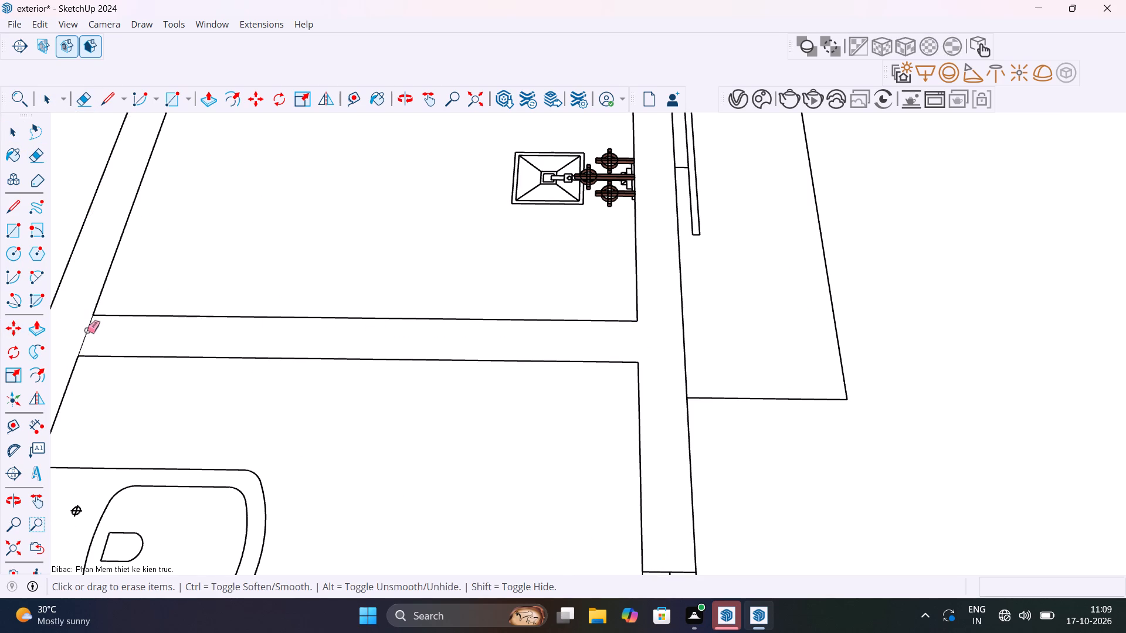
pyautogui.click(87, 330)
pyautogui.press('space')
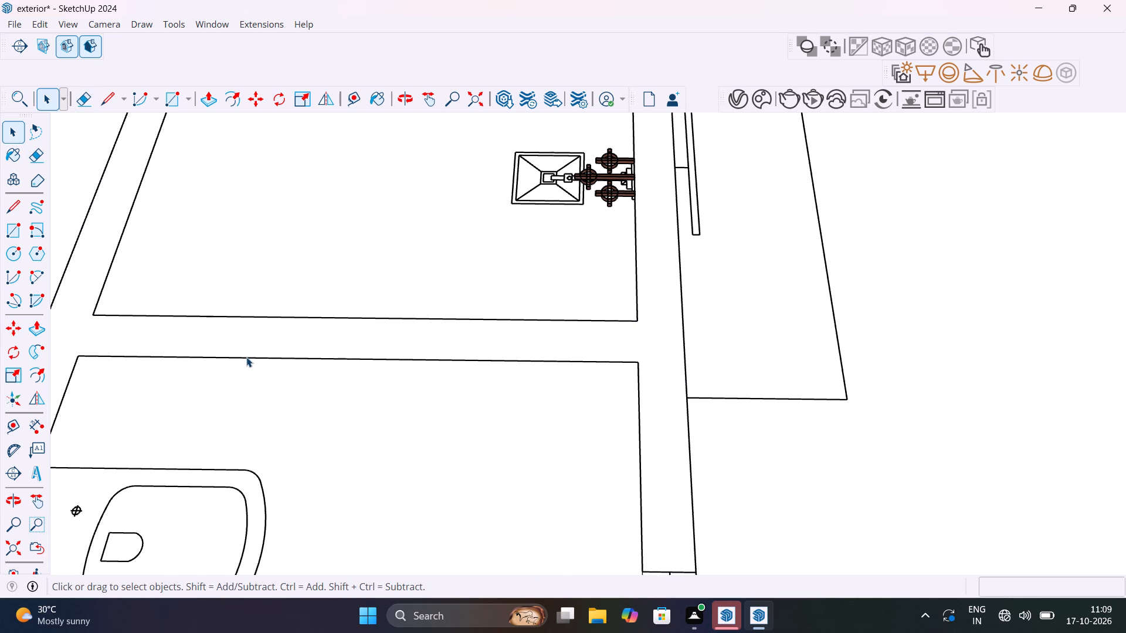
# Push/Pull the merged interior wall face up 10' to the top of the outer walls.
pyautogui.press('p')
pyautogui.click(276, 346)
pyautogui.scroll(-11, 283, 304)
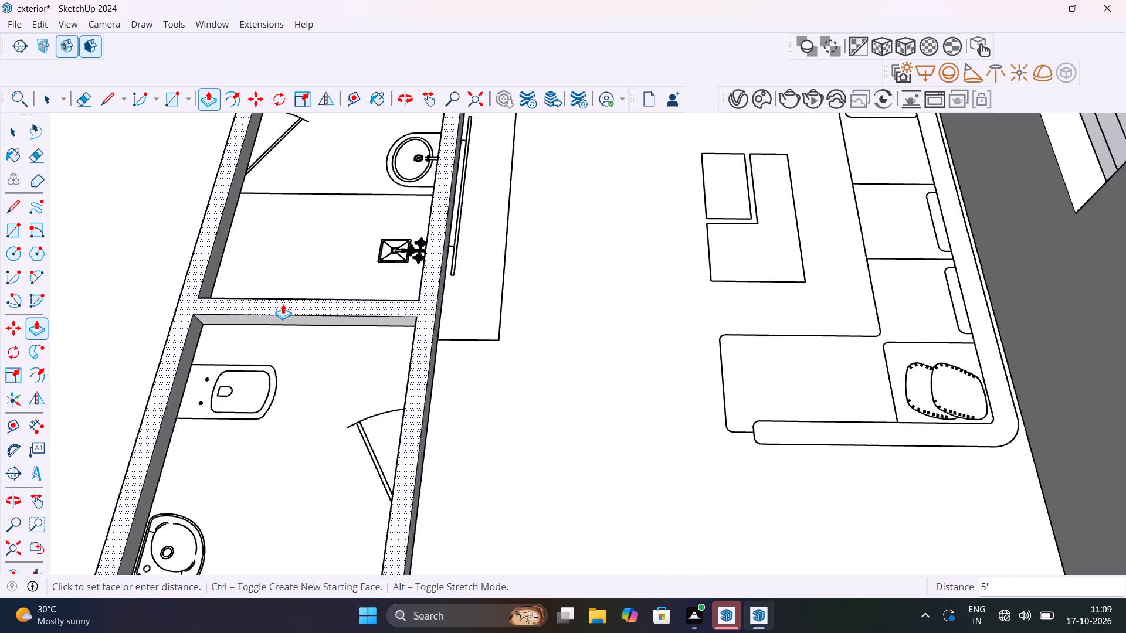
pyautogui.scroll(-17, 283, 304)
pyautogui.keyDown('shift'); pyautogui.moveTo(279, 279); pyautogui.dragTo(443, 236, button='middle'); pyautogui.keyUp('shift')
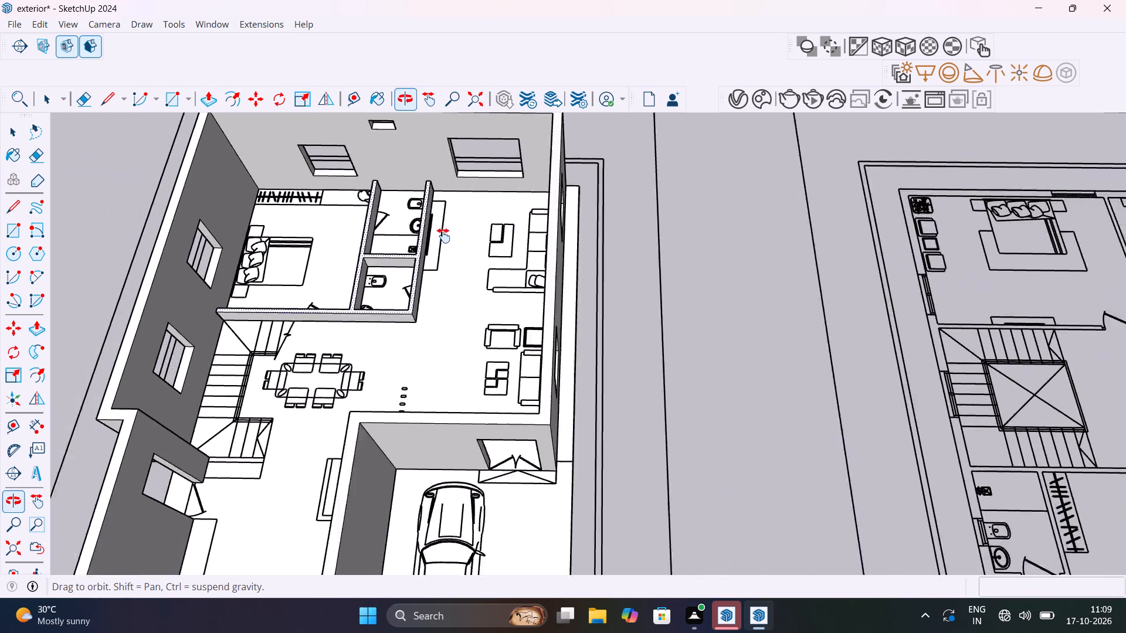
pyautogui.keyDown('shift'); pyautogui.moveTo(443, 236); pyautogui.dragTo(477, 227, button='middle'); pyautogui.keyUp('shift')
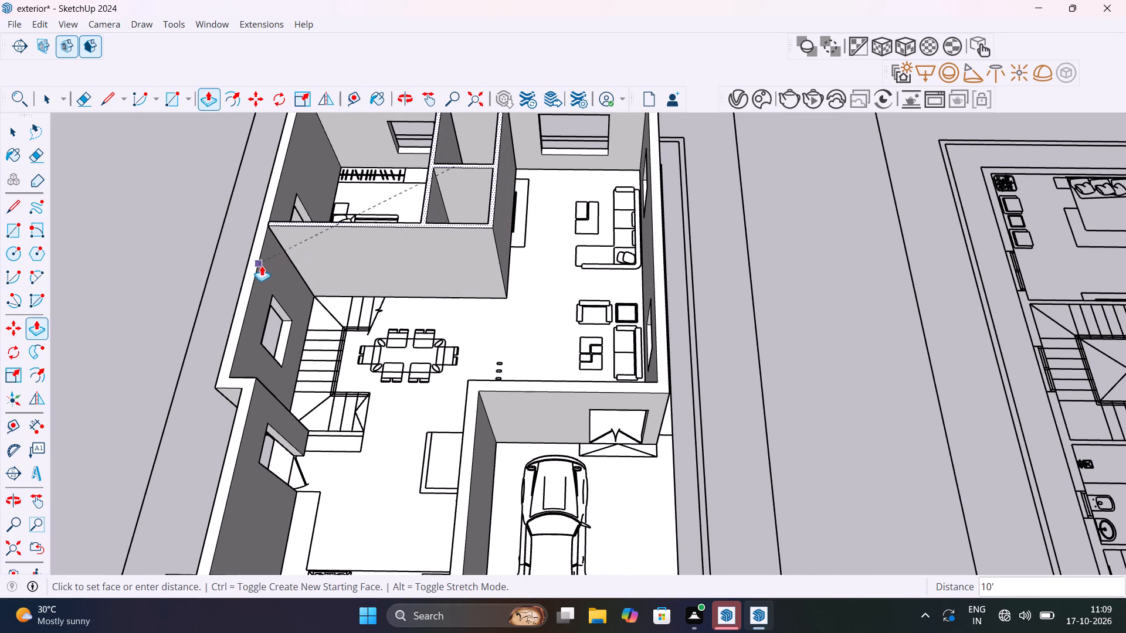
pyautogui.click(255, 273)
# Show back edges and place vertical guides at both bedroom door jambs, 6' 6" from the wall's living-area end and 3' 3" apart.
pyautogui.scroll(-7, 339, 313)
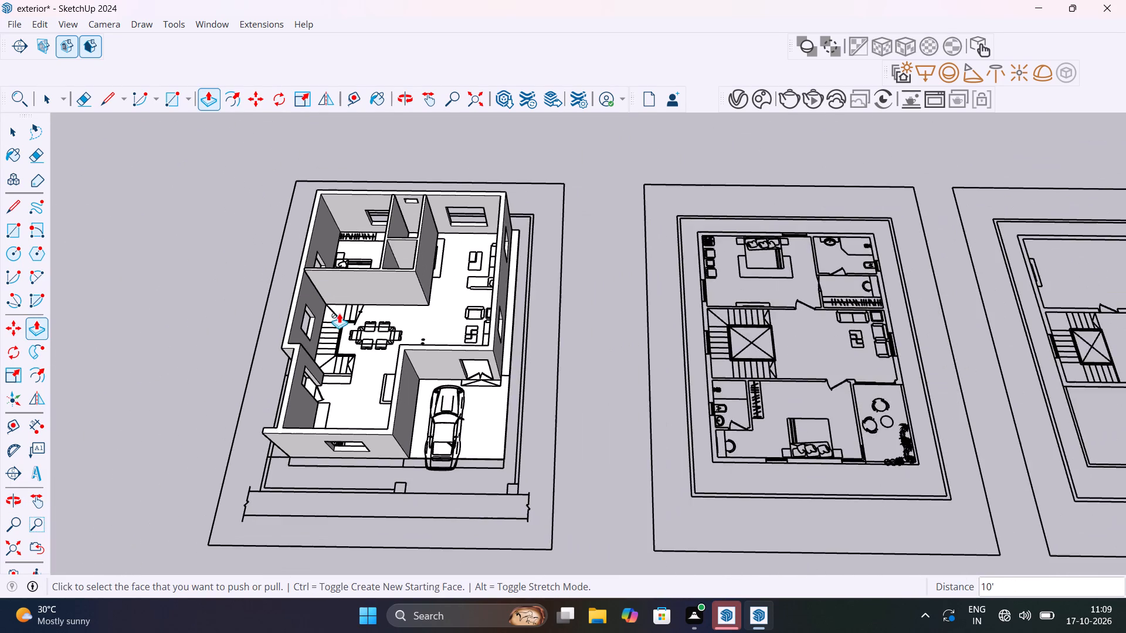
pyautogui.keyDown('shift'); pyautogui.moveTo(345, 319); pyautogui.dragTo(541, 365, button='middle'); pyautogui.keyUp('shift')
pyautogui.scroll(1, 541, 365)
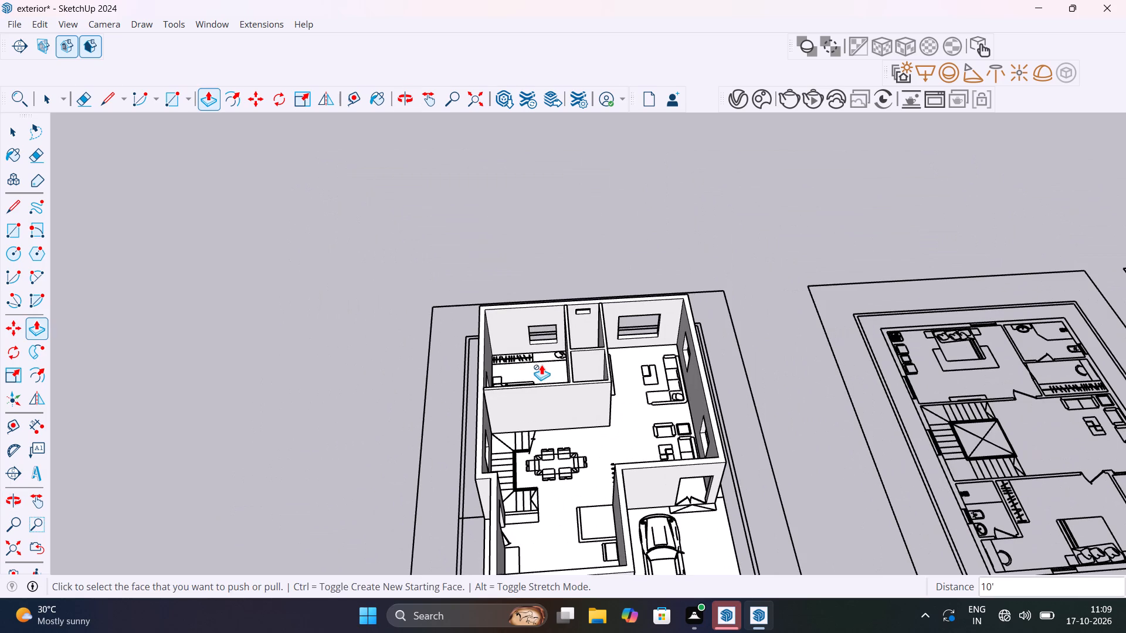
pyautogui.scroll(6, 548, 430)
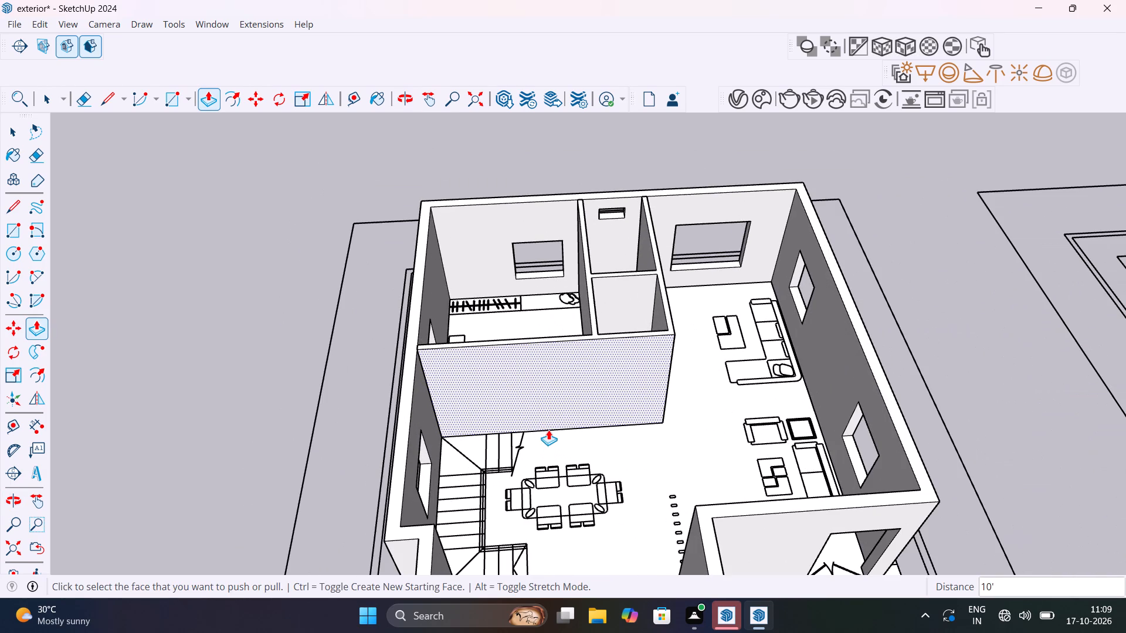
pyautogui.press('k')
pyautogui.scroll(1, 550, 420)
pyautogui.press('space')
pyautogui.scroll(6, 589, 434)
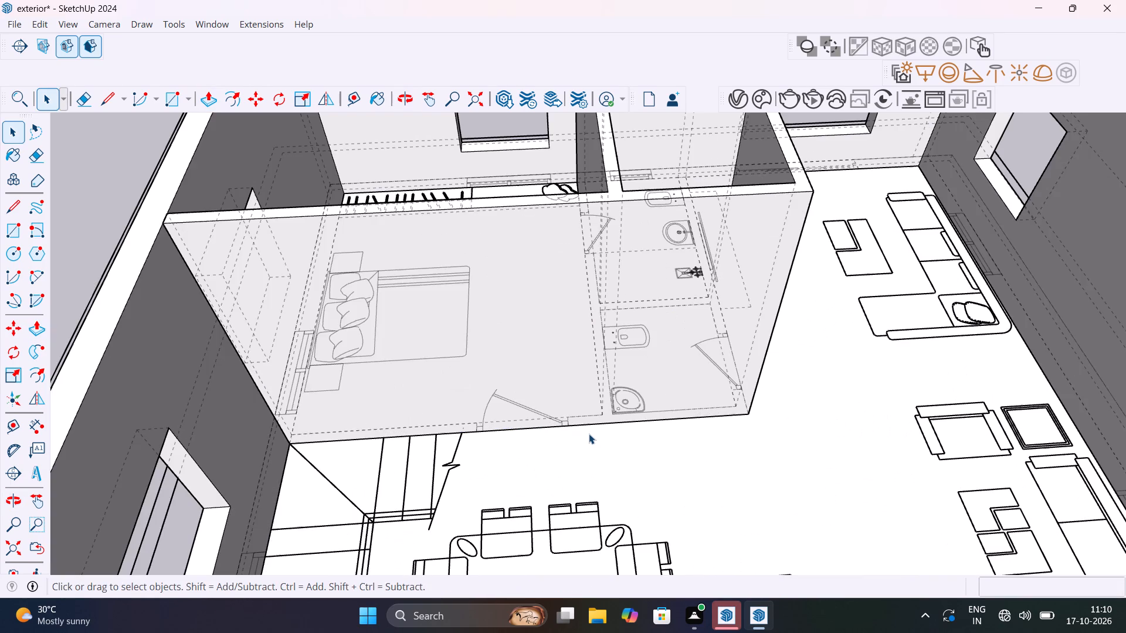
pyautogui.moveTo(591, 433); pyautogui.dragTo(593, 364, button='middle')
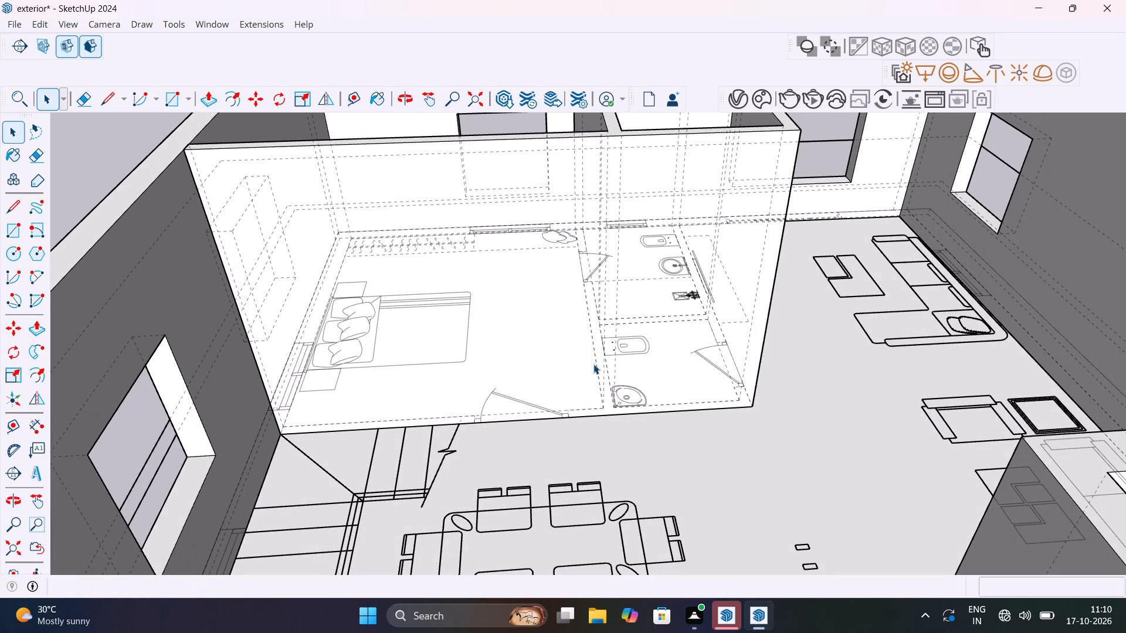
pyautogui.press('t')
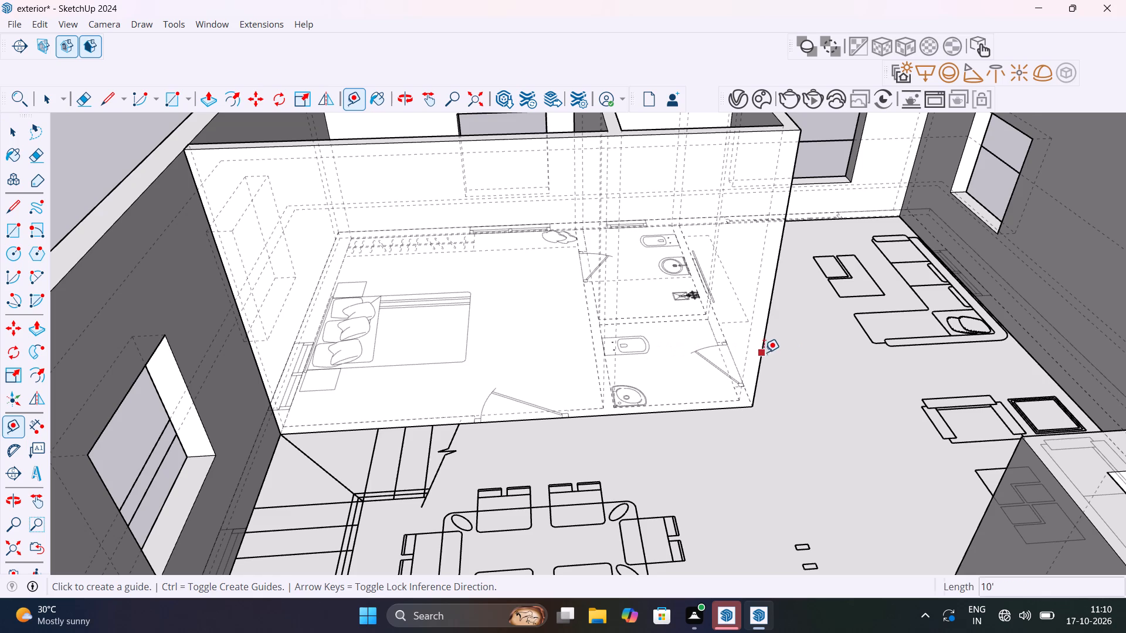
pyautogui.click(763, 351)
pyautogui.scroll(4, 565, 417)
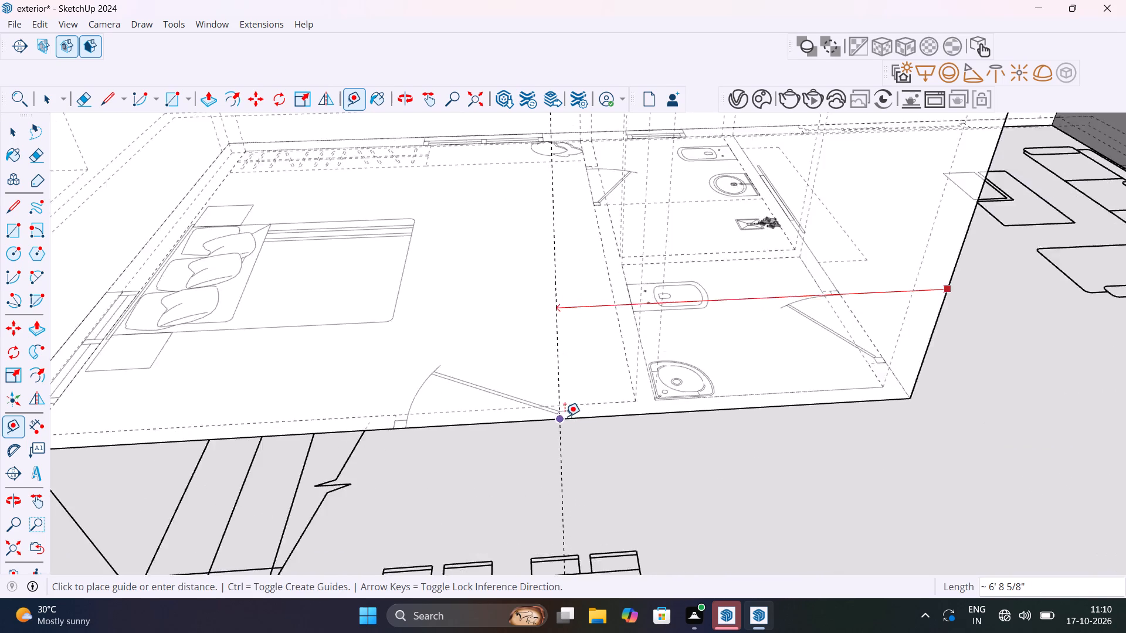
pyautogui.scroll(6, 565, 416)
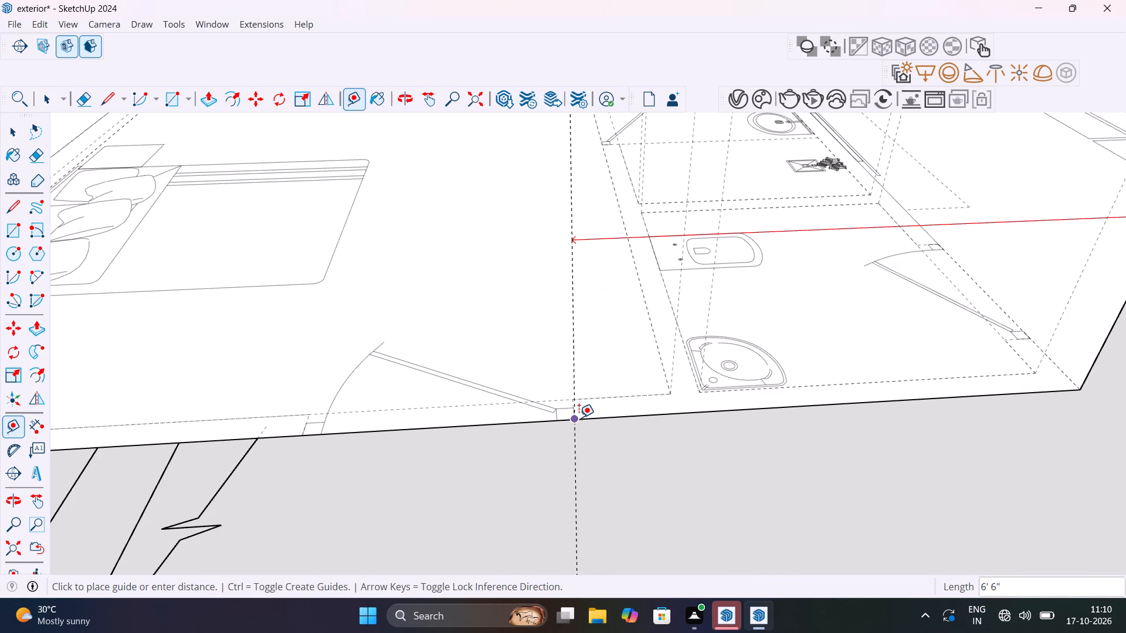
pyautogui.click(579, 417)
pyautogui.click(573, 389)
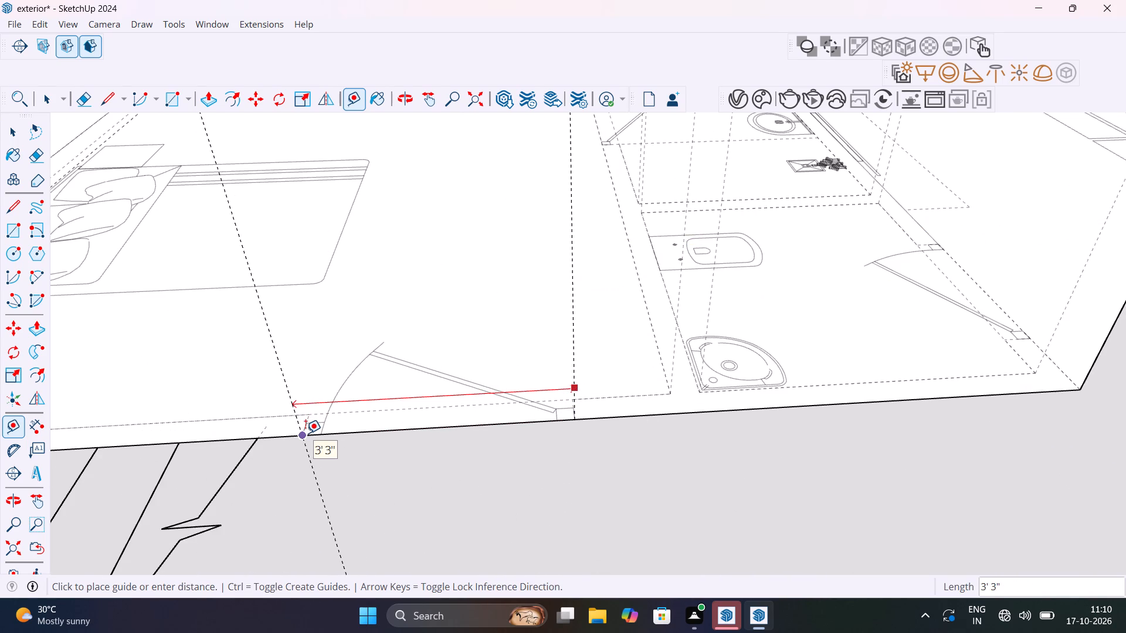
pyautogui.moveTo(305, 433); pyautogui.dragTo(392, 377, button='middle')
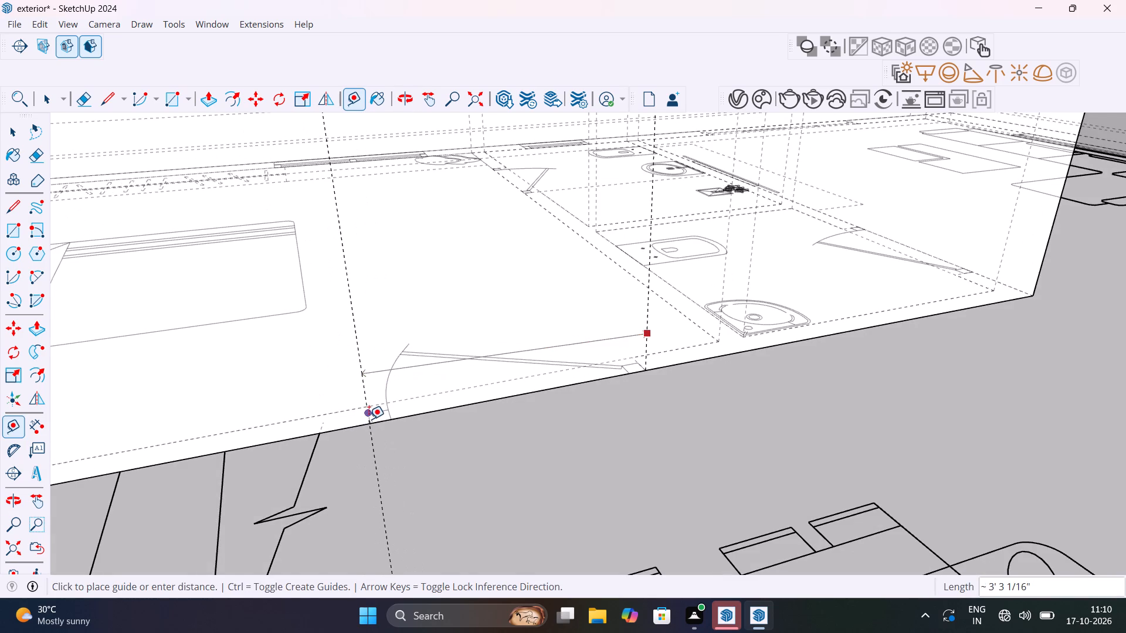
pyautogui.click(371, 423)
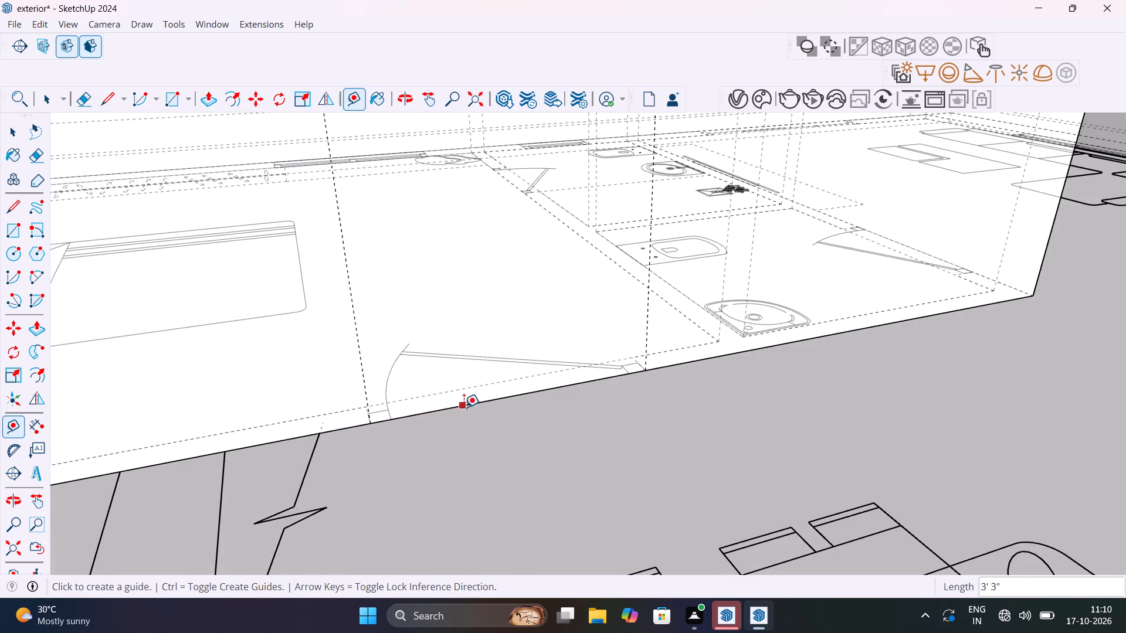
# Place a horizontal guide 7' above the base of the bedroom door wall.
pyautogui.click(467, 403)
pyautogui.scroll(-7, 487, 292)
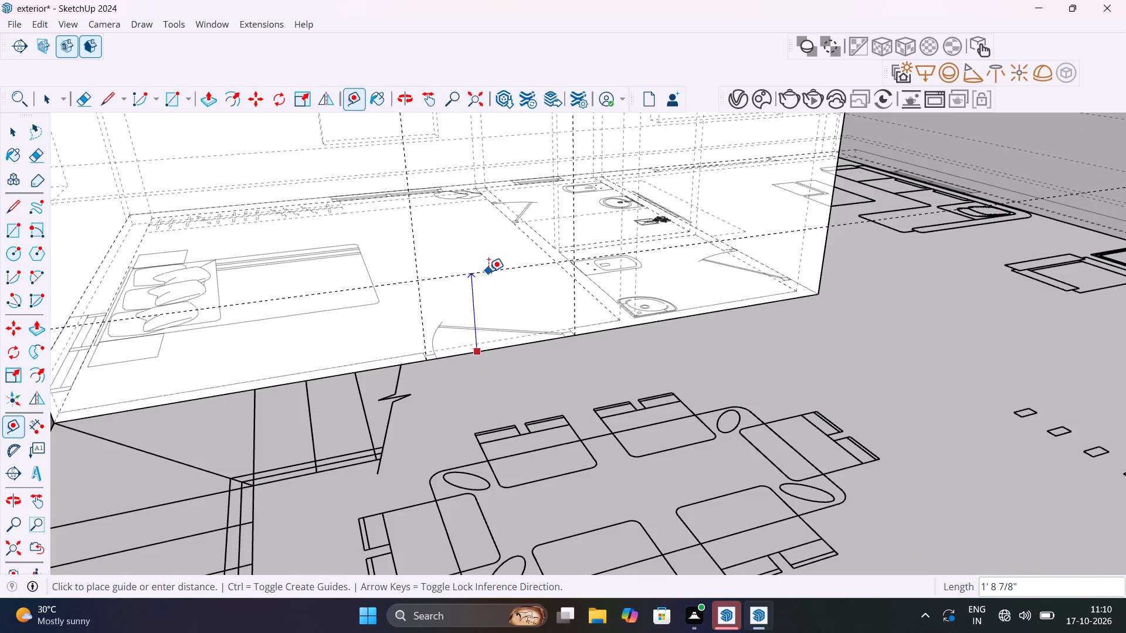
pyautogui.write("7'")
pyautogui.press('Return')
pyautogui.press('space')
# Cut the bedroom door opening by drawing a 3' 3" by 7' rectangle between the guides and pushing it 4 1/2" through the wall.
pyautogui.scroll(-8, 484, 266)
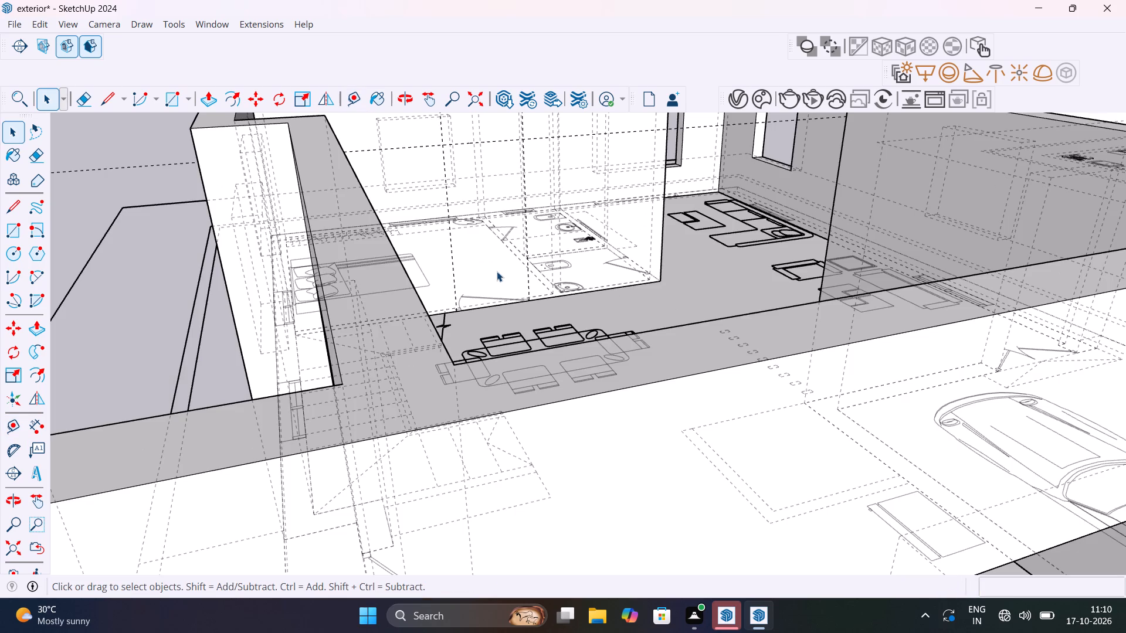
pyautogui.keyDown('shift'); pyautogui.moveTo(481, 335); pyautogui.dragTo(381, 416, button='middle'); pyautogui.keyUp('shift')
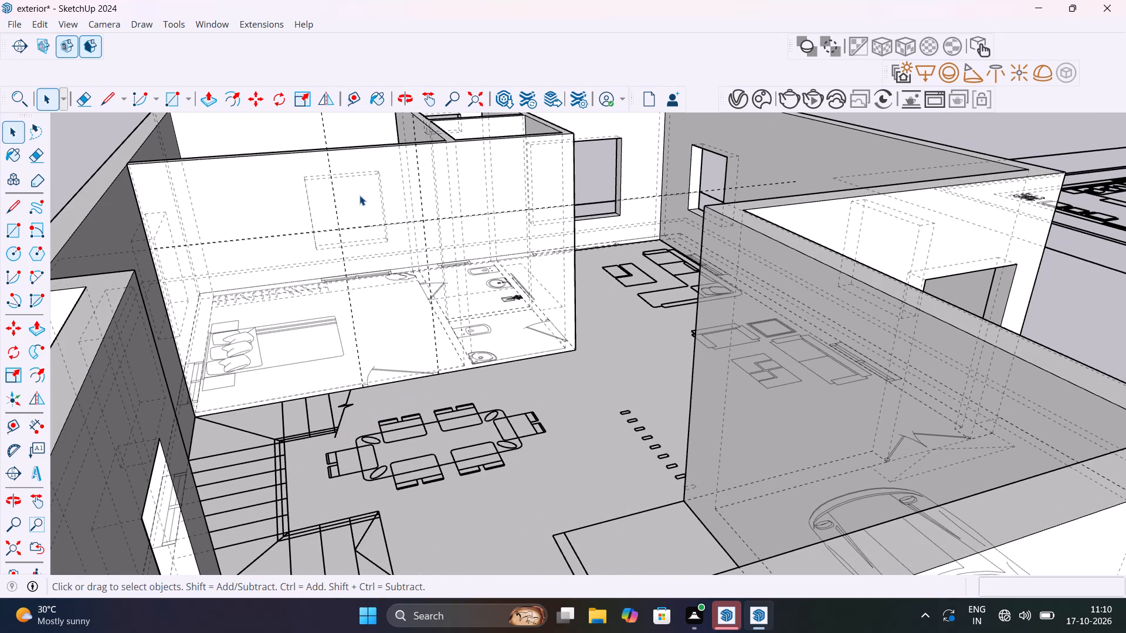
pyautogui.press('r')
pyautogui.click(341, 231)
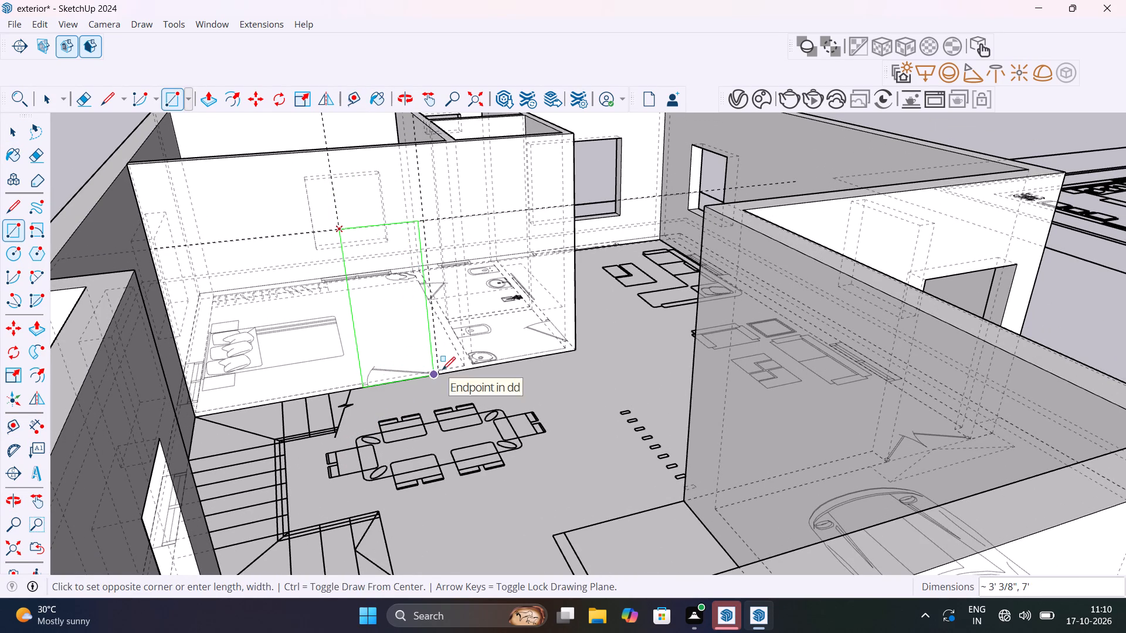
pyautogui.scroll(5, 440, 369)
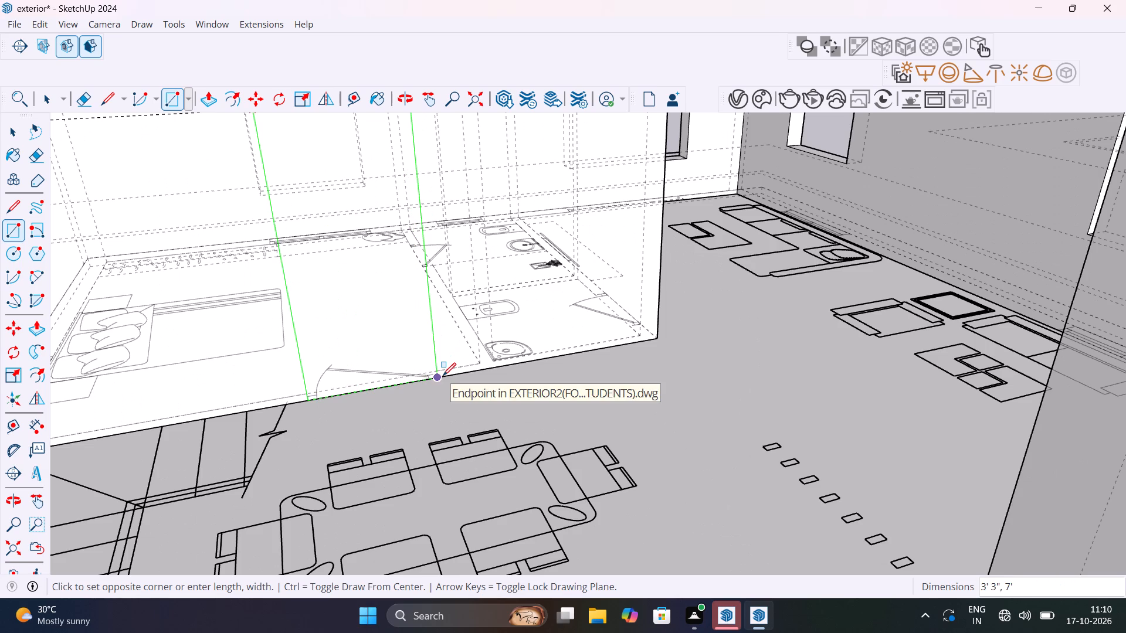
pyautogui.click(443, 376)
pyautogui.press('p')
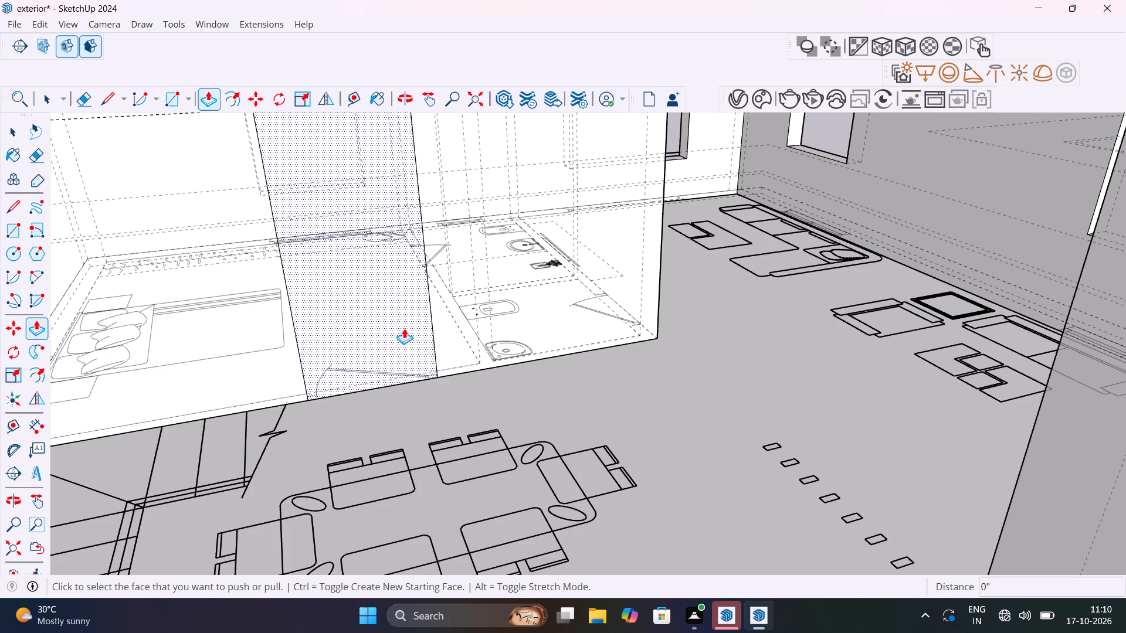
pyautogui.click(404, 328)
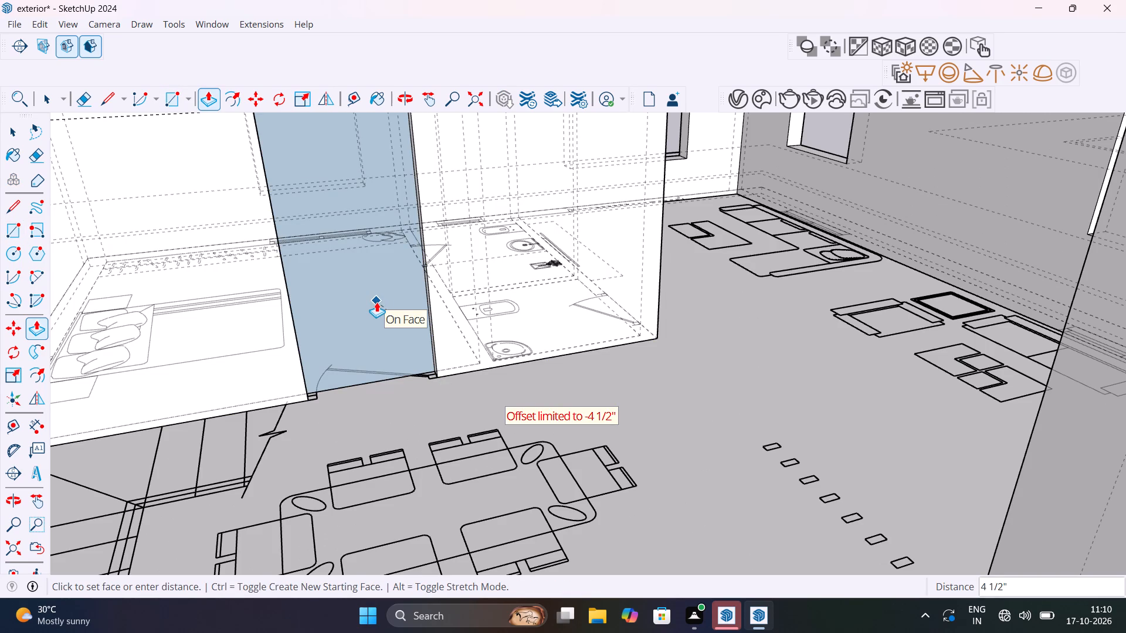
pyautogui.click(377, 302)
pyautogui.scroll(-6, 380, 315)
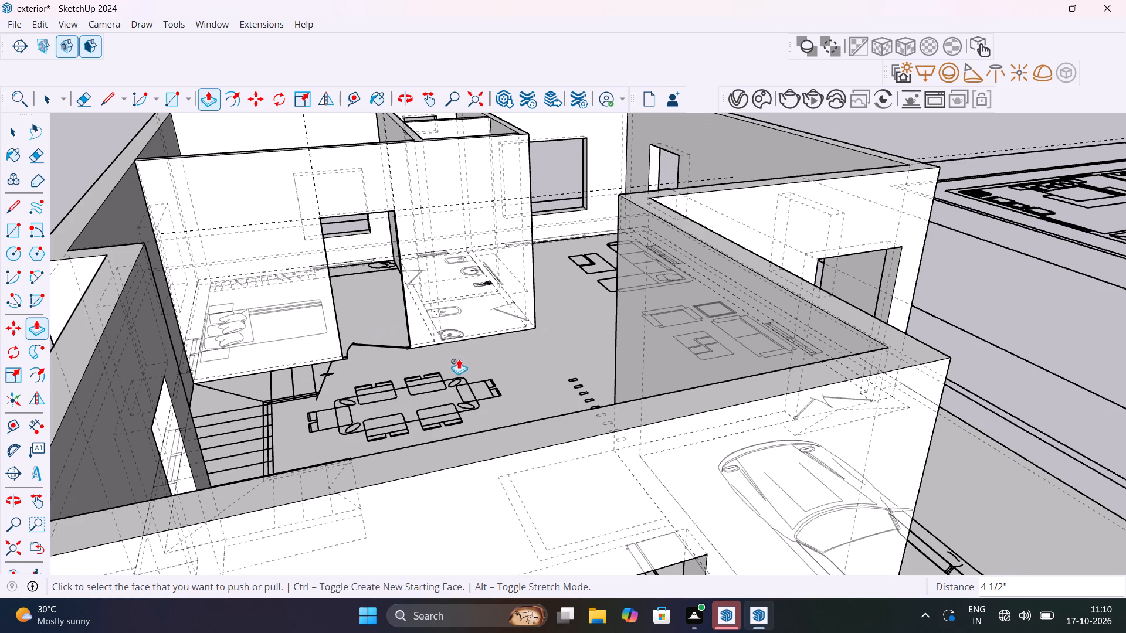
pyautogui.press('space')
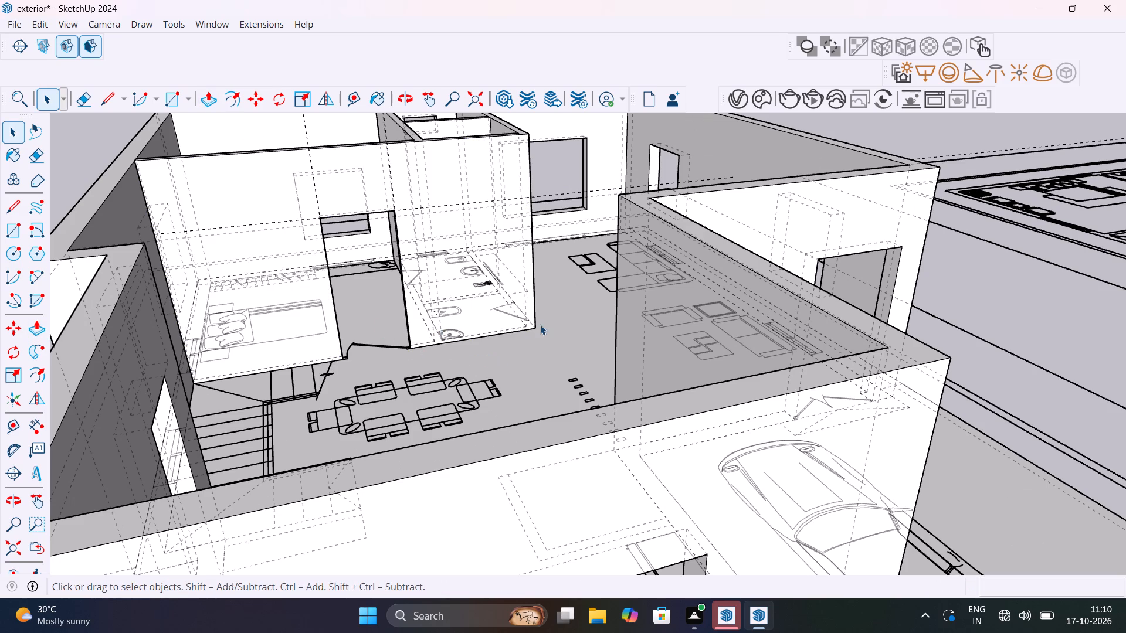
# Place vertical guides at both jambs of the living-side bathroom door, 10' from the outer wall and 2' 9" apart.
pyautogui.scroll(4, 542, 322)
pyautogui.moveTo(542, 322); pyautogui.dragTo(137, 360, button='middle')
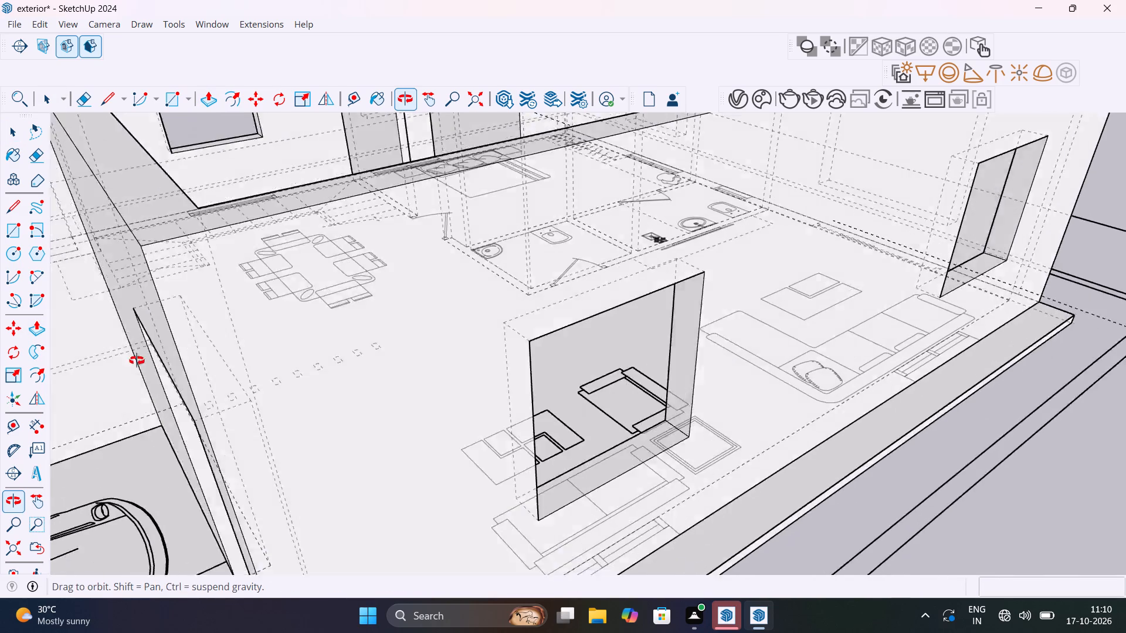
pyautogui.moveTo(137, 360); pyautogui.dragTo(100, 408, button='middle')
pyautogui.keyDown('shift'); pyautogui.moveTo(630, 178); pyautogui.dragTo(571, 406, button='middle'); pyautogui.keyUp('shift')
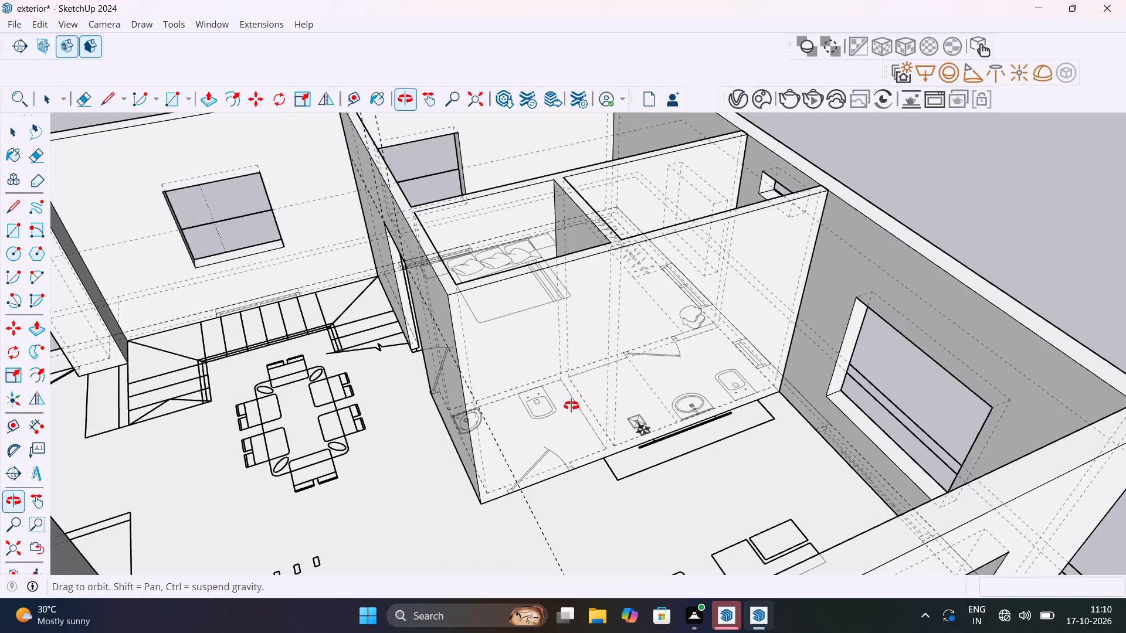
pyautogui.keyDown('shift'); pyautogui.moveTo(571, 406); pyautogui.dragTo(507, 410, button='middle'); pyautogui.keyUp('shift')
pyautogui.scroll(-1, 507, 410)
pyautogui.scroll(5, 521, 459)
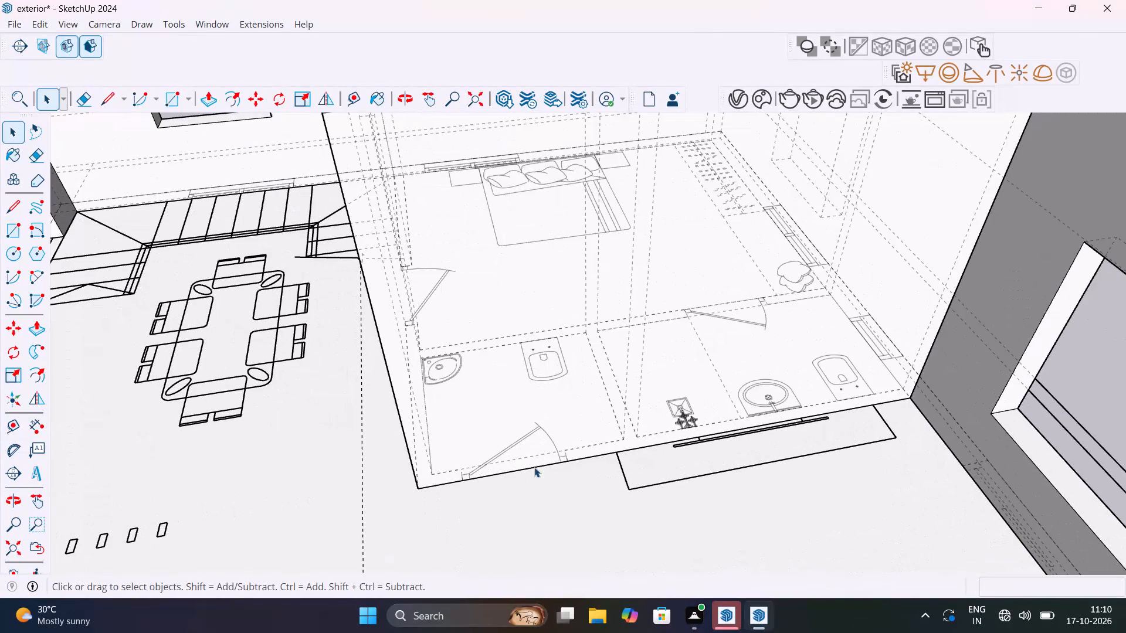
pyautogui.moveTo(534, 467); pyautogui.dragTo(513, 429, button='middle')
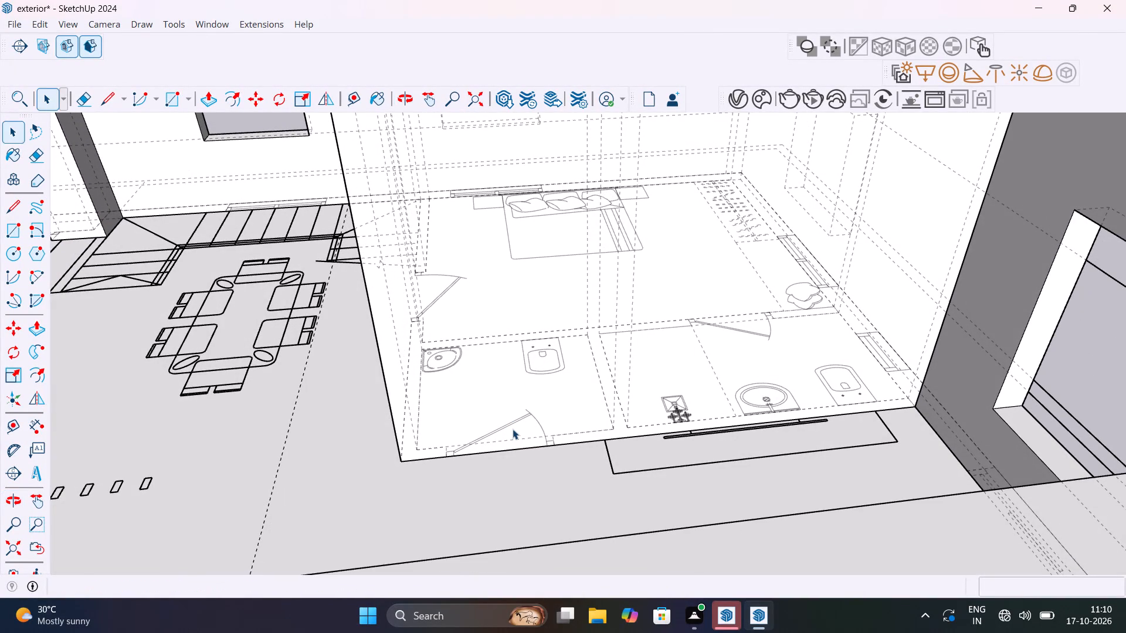
pyautogui.press('t')
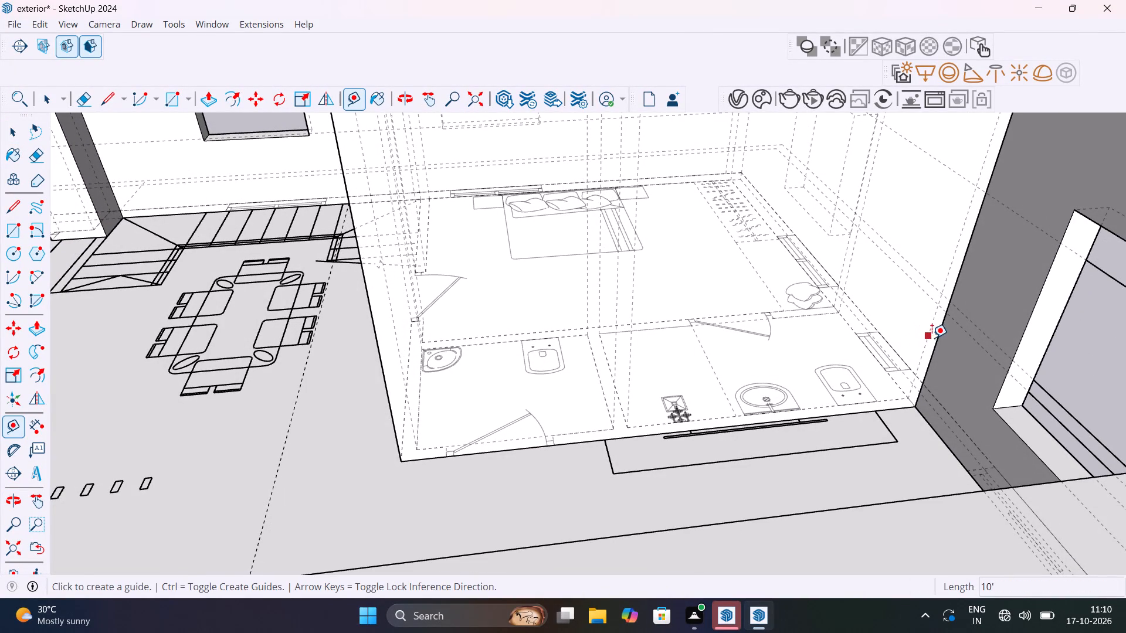
pyautogui.click(938, 336)
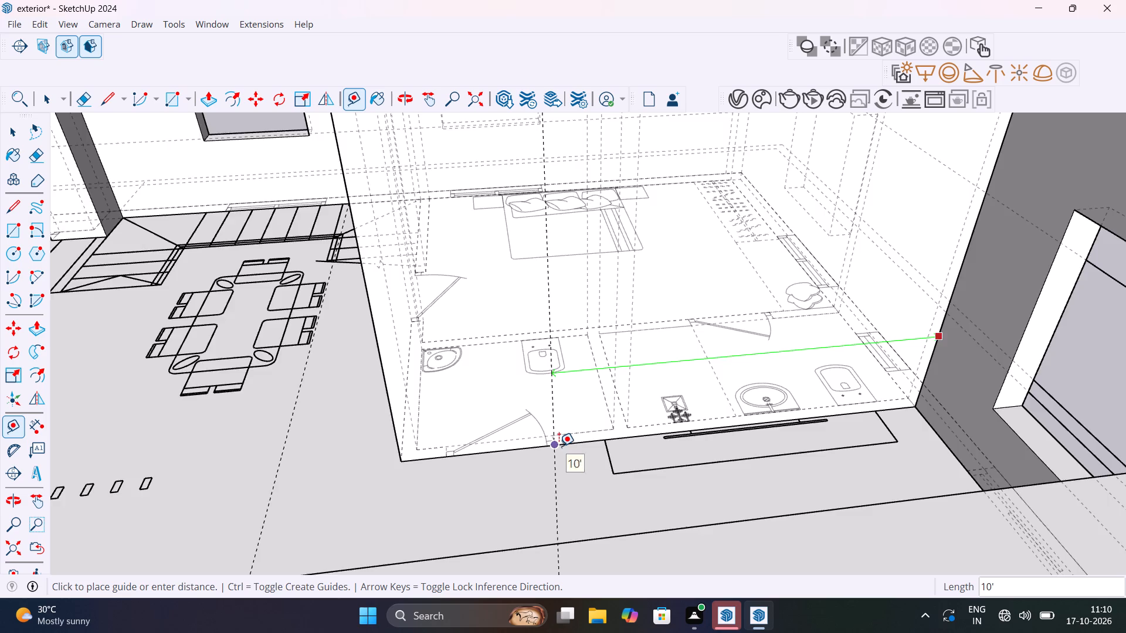
pyautogui.scroll(10, 559, 445)
pyautogui.click(545, 442)
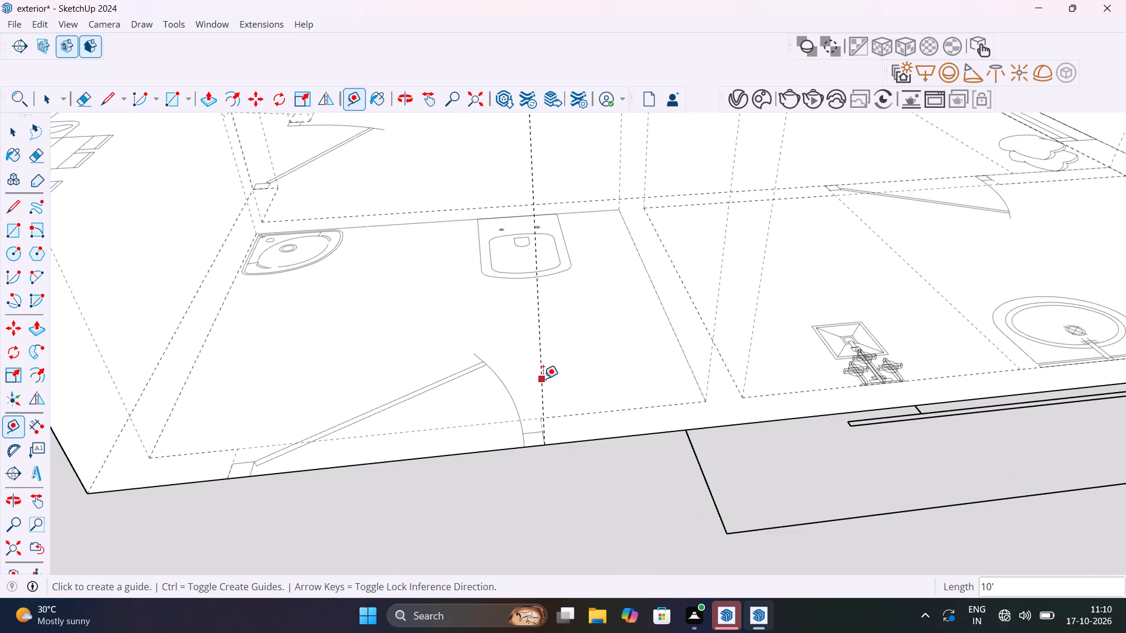
pyautogui.click(543, 378)
pyautogui.click(225, 478)
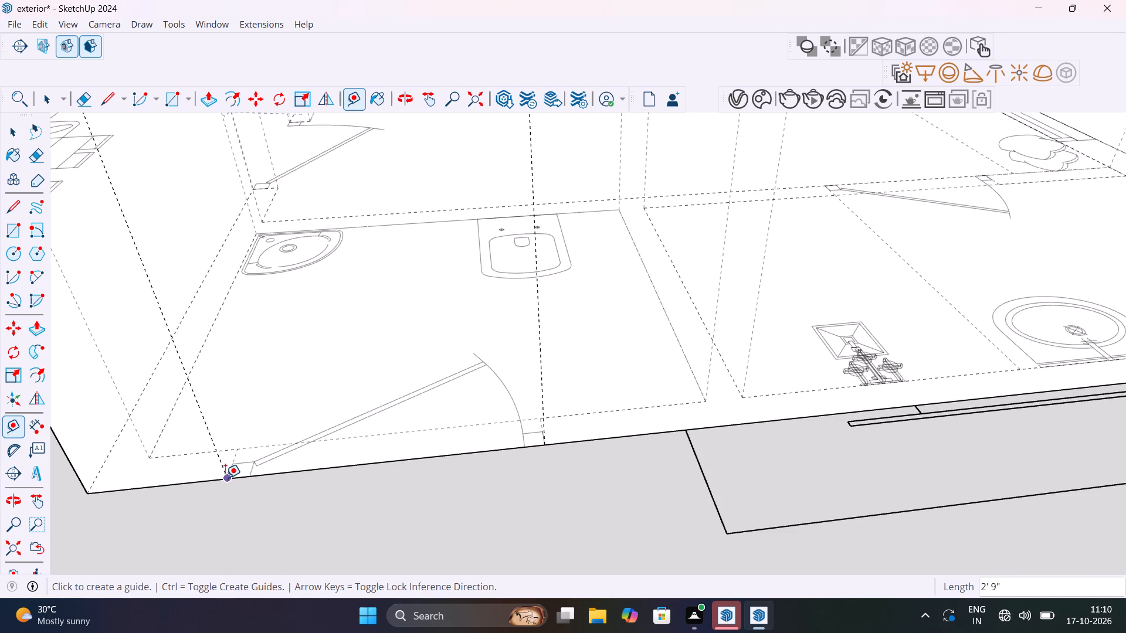
# Place a horizontal guide 7' above the base of the living-side bathroom door wall.
pyautogui.scroll(-5, 362, 502)
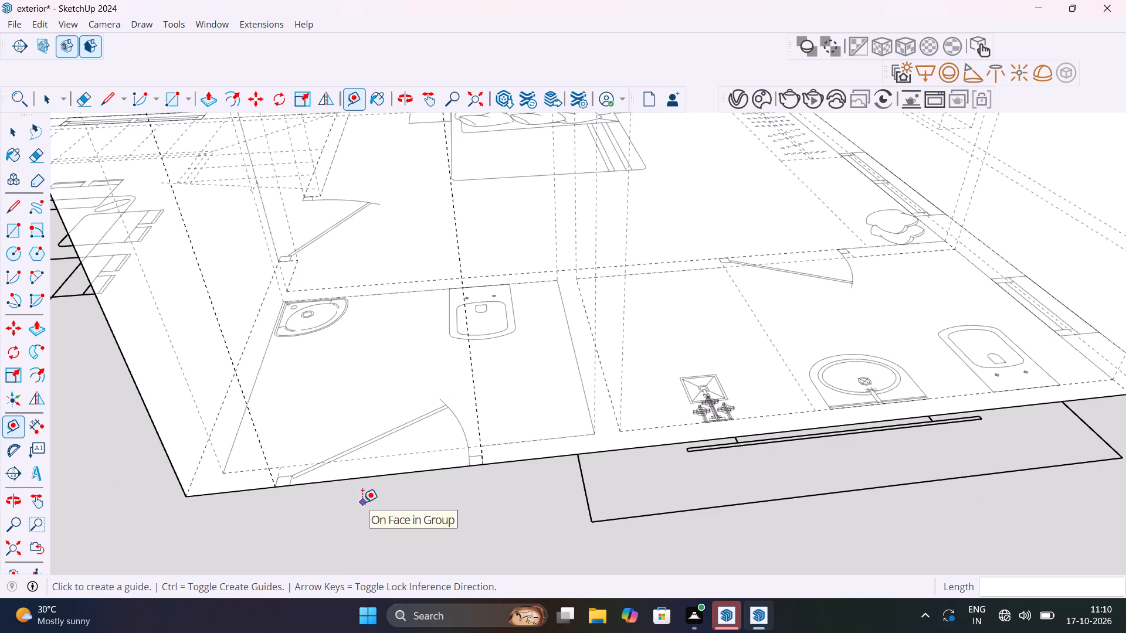
pyautogui.keyDown('shift'); pyautogui.moveTo(365, 502); pyautogui.dragTo(551, 511, button='middle'); pyautogui.keyUp('shift')
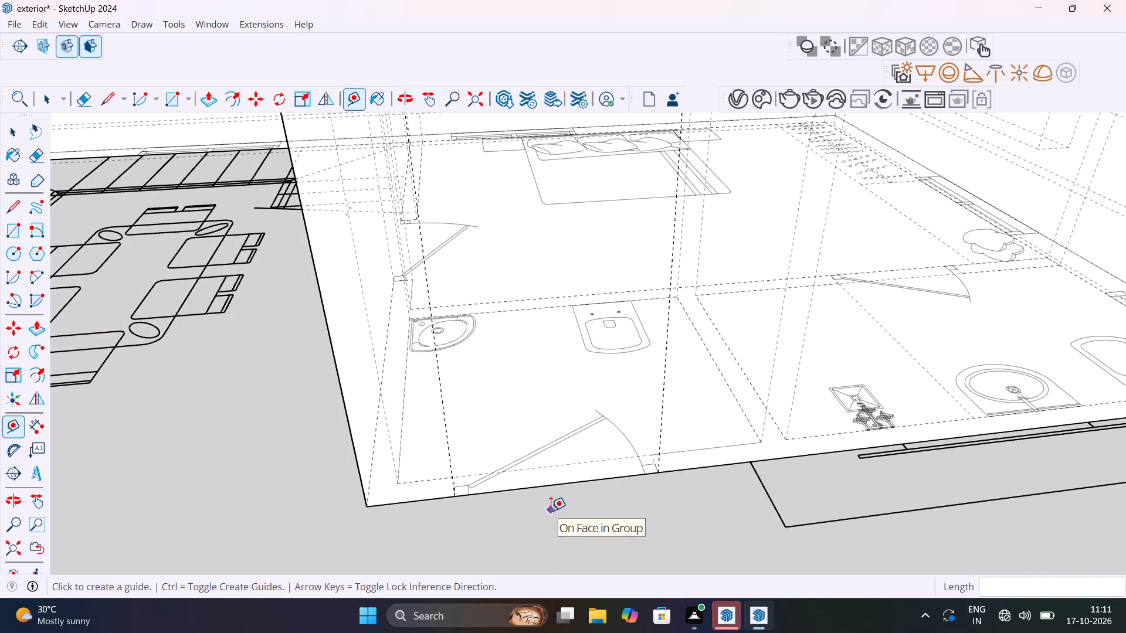
pyautogui.click(588, 480)
pyautogui.scroll(-5, 555, 321)
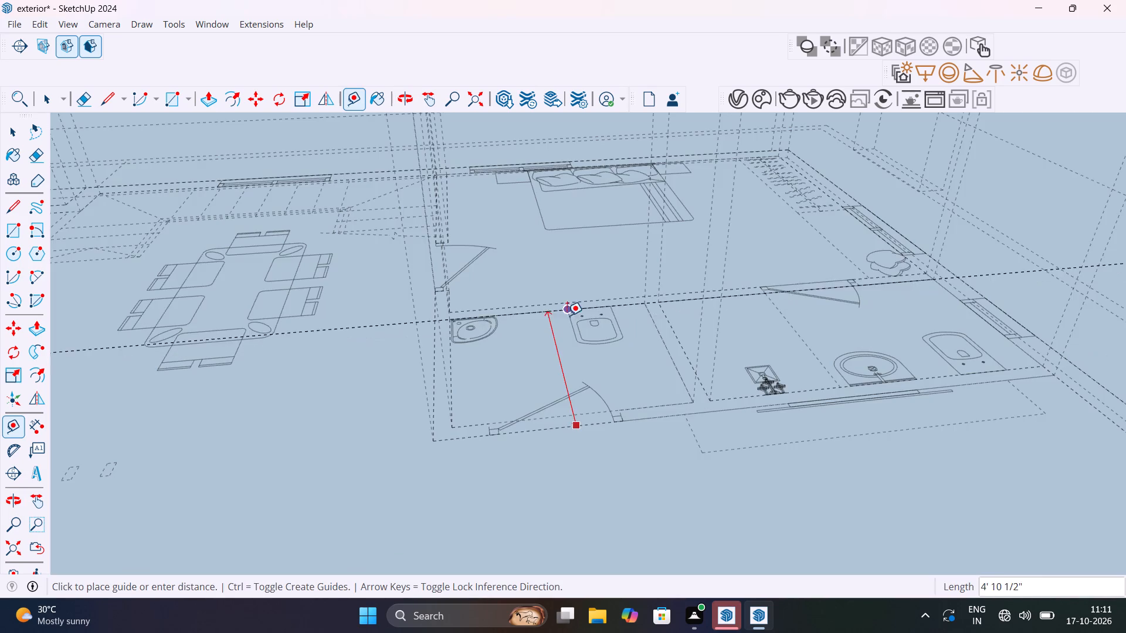
pyautogui.scroll(-17, 584, 328)
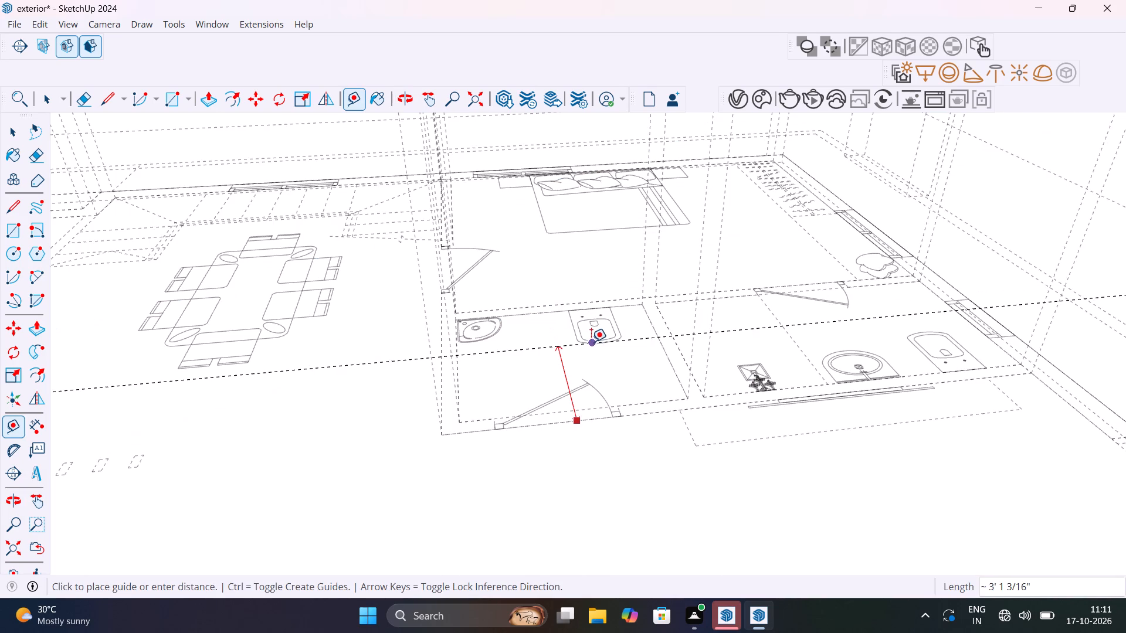
pyautogui.keyDown('shift'); pyautogui.moveTo(592, 346); pyautogui.dragTo(593, 469, button='middle'); pyautogui.keyUp('shift')
pyautogui.keyDown('shift'); pyautogui.moveTo(596, 284); pyautogui.dragTo(609, 470, button='middle'); pyautogui.keyUp('shift')
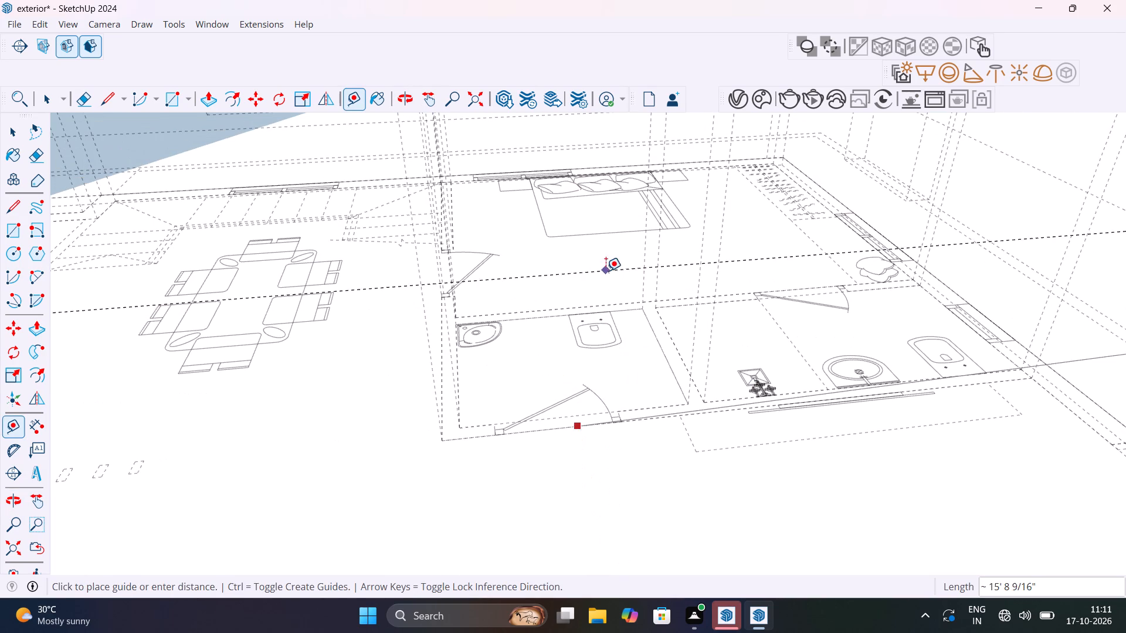
pyautogui.keyDown('shift'); pyautogui.moveTo(595, 304); pyautogui.dragTo(600, 435, button='middle'); pyautogui.keyUp('shift')
pyautogui.scroll(-18, 586, 294)
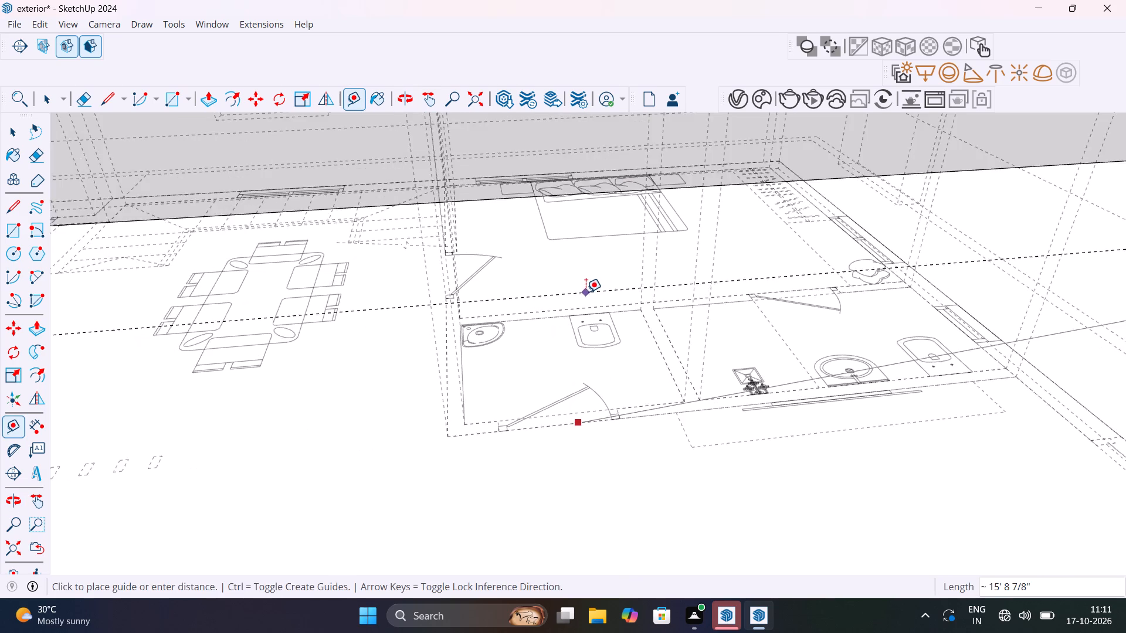
pyautogui.scroll(-20, 586, 292)
pyautogui.scroll(-1, 586, 292)
pyautogui.keyDown('shift'); pyautogui.moveTo(590, 192); pyautogui.dragTo(600, 440, button='middle'); pyautogui.keyUp('shift')
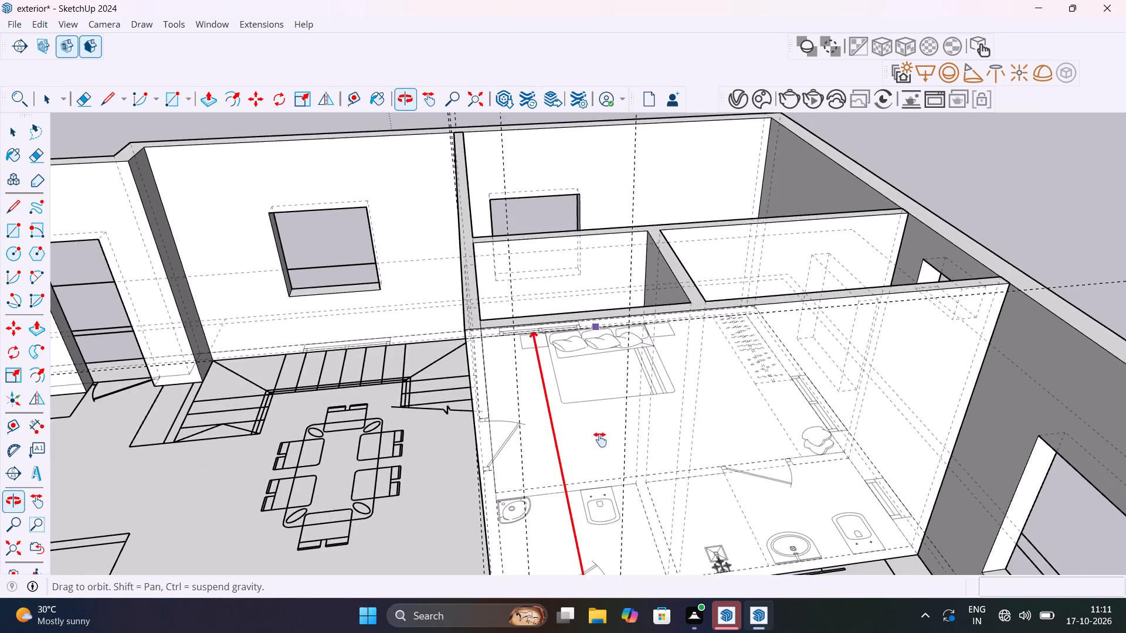
pyautogui.keyDown('shift'); pyautogui.moveTo(600, 440); pyautogui.dragTo(606, 382, button='middle'); pyautogui.keyUp('shift')
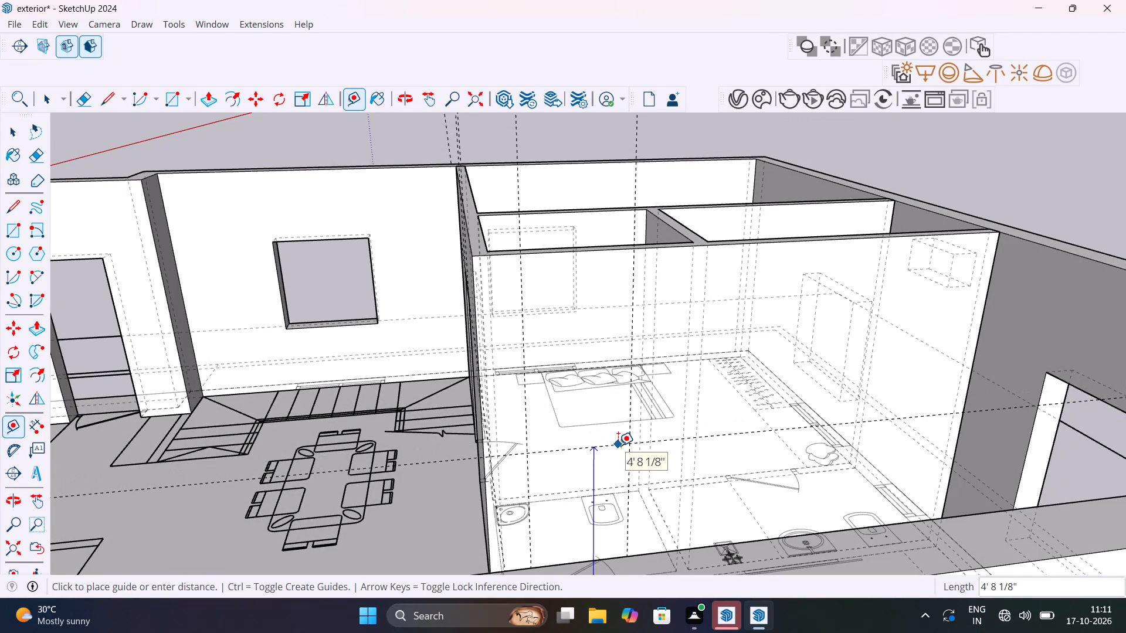
pyautogui.write("7'")
pyautogui.press('Return')
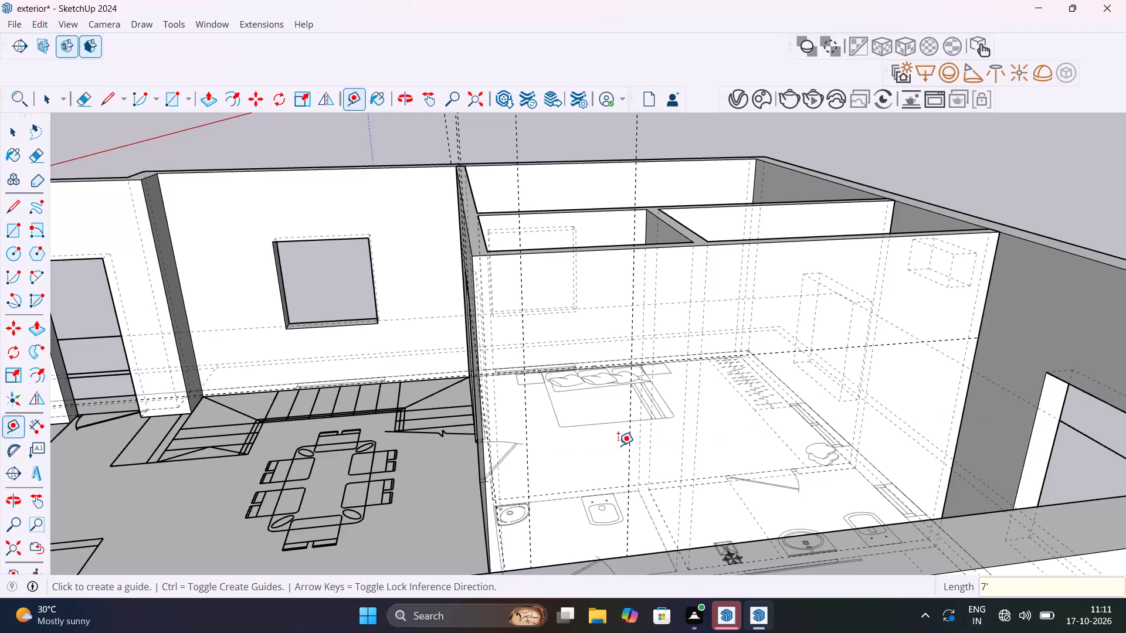
pyautogui.press('space')
# Cut the bathroom door opening by drawing a 2' 9" by 7' rectangle between the guides and pushing it 4 1/2" through the wall.
pyautogui.keyDown('shift'); pyautogui.moveTo(608, 451); pyautogui.dragTo(549, 404, button='middle'); pyautogui.keyUp('shift')
pyautogui.scroll(-1, 549, 403)
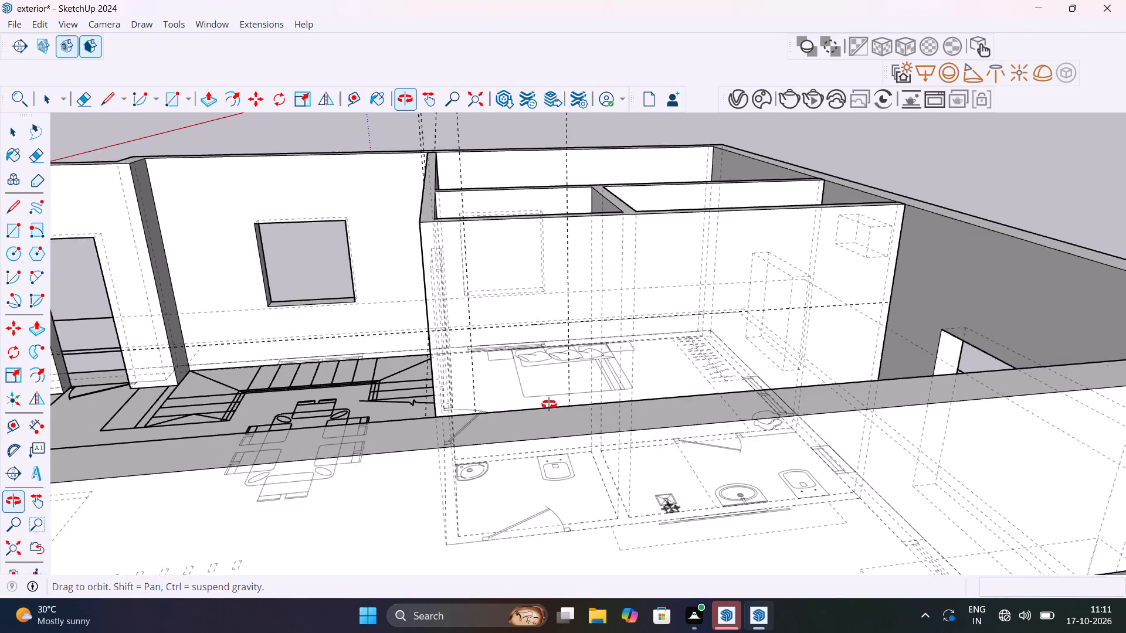
pyautogui.keyDown('shift'); pyautogui.moveTo(549, 404); pyautogui.dragTo(542, 492, button='middle'); pyautogui.keyUp('shift')
pyautogui.press('r')
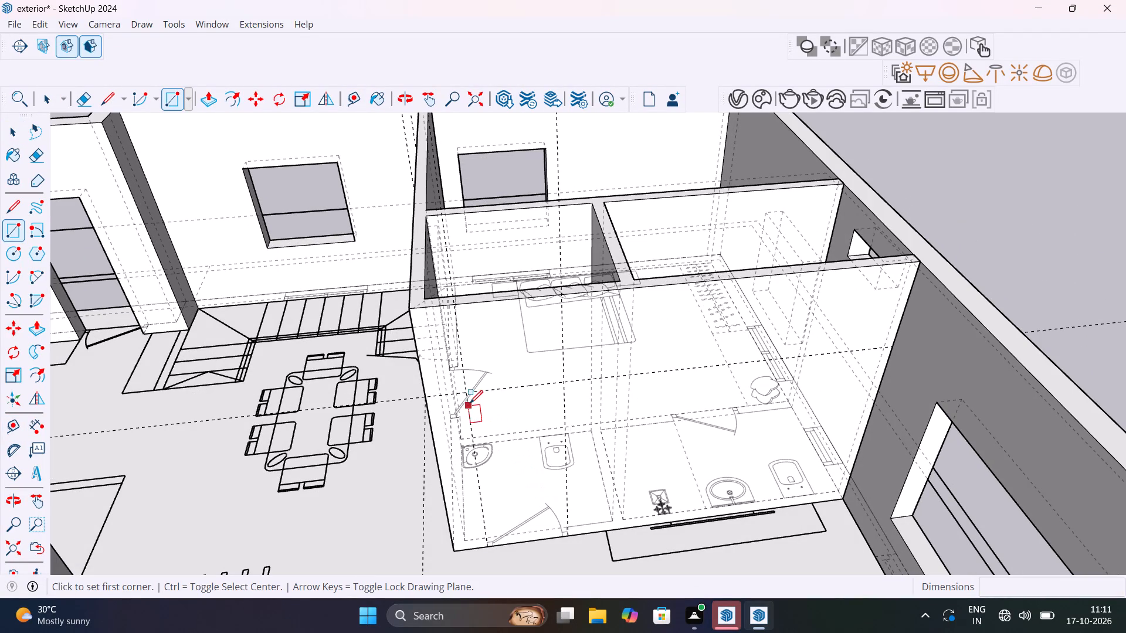
pyautogui.click(466, 396)
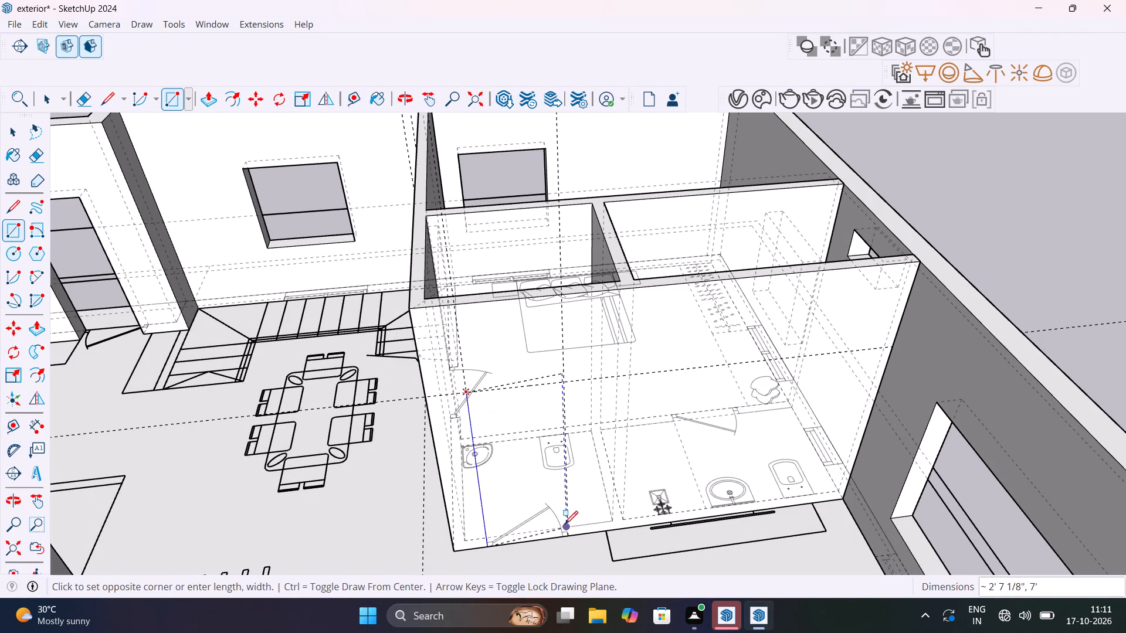
pyautogui.click(573, 533)
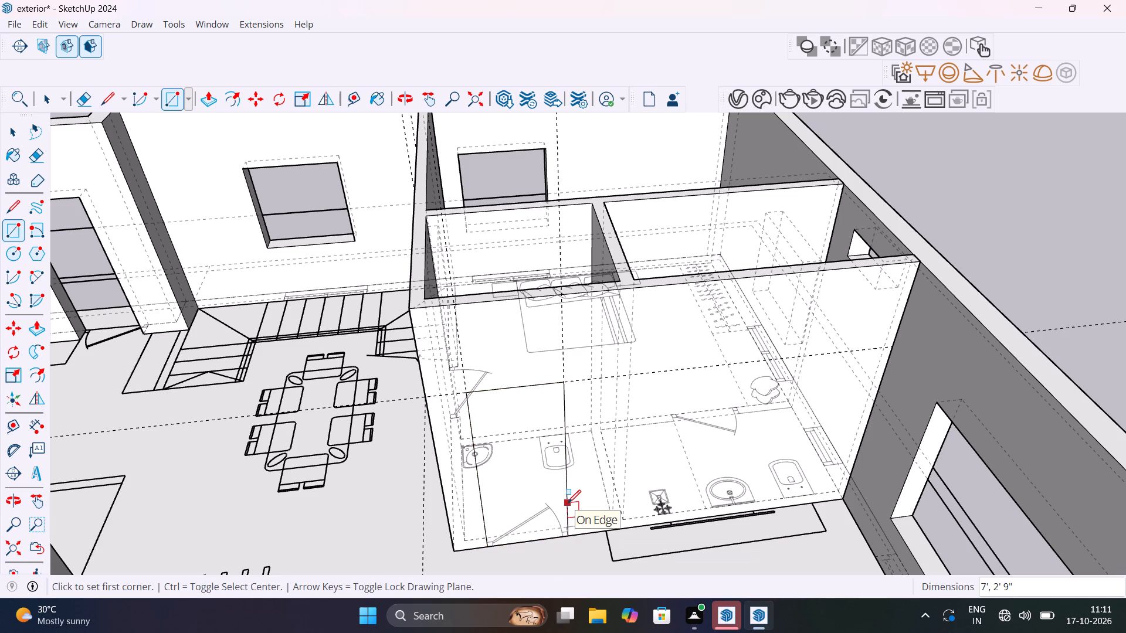
pyautogui.press('p')
pyautogui.click(542, 493)
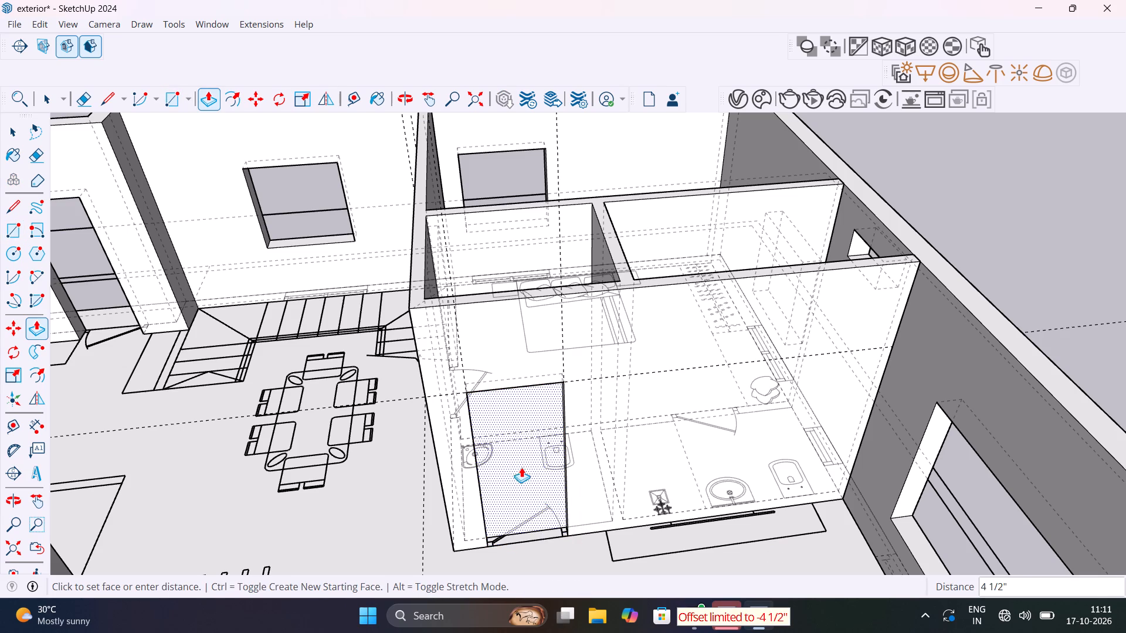
pyautogui.scroll(6, 509, 458)
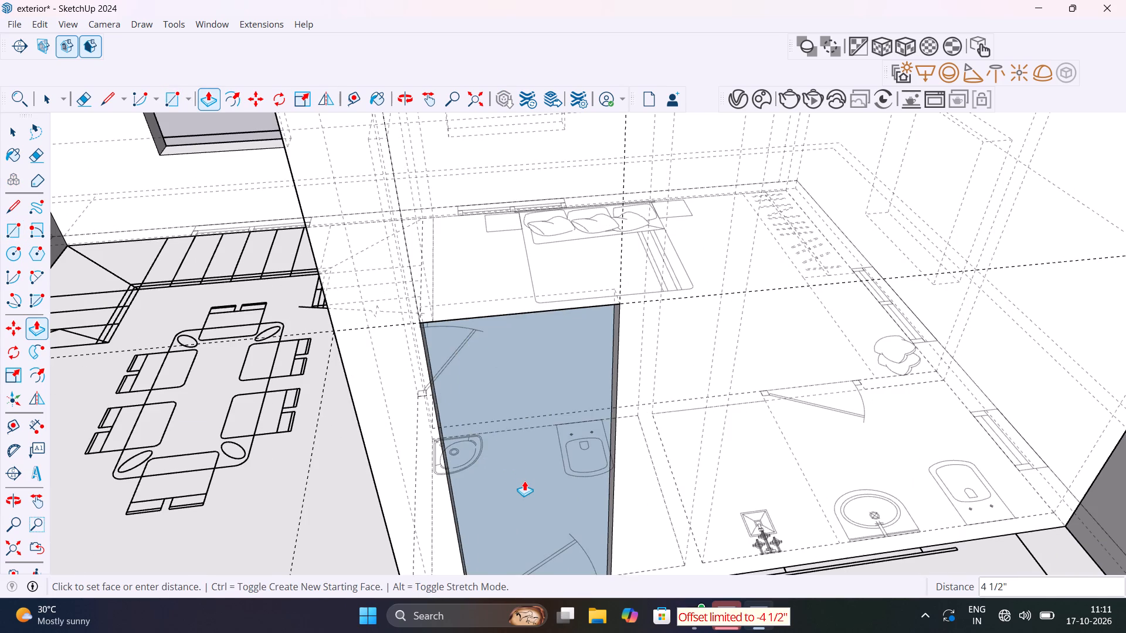
pyautogui.scroll(-6, 524, 481)
pyautogui.click(506, 473)
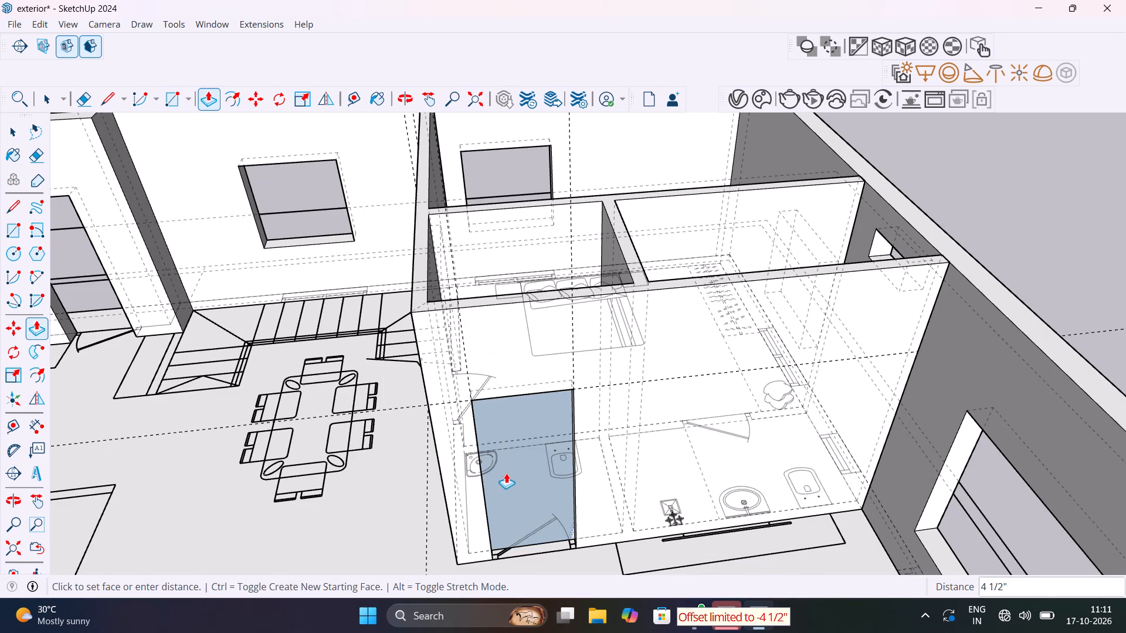
pyautogui.scroll(-6, 528, 482)
pyautogui.press('space')
pyautogui.click(891, 271)
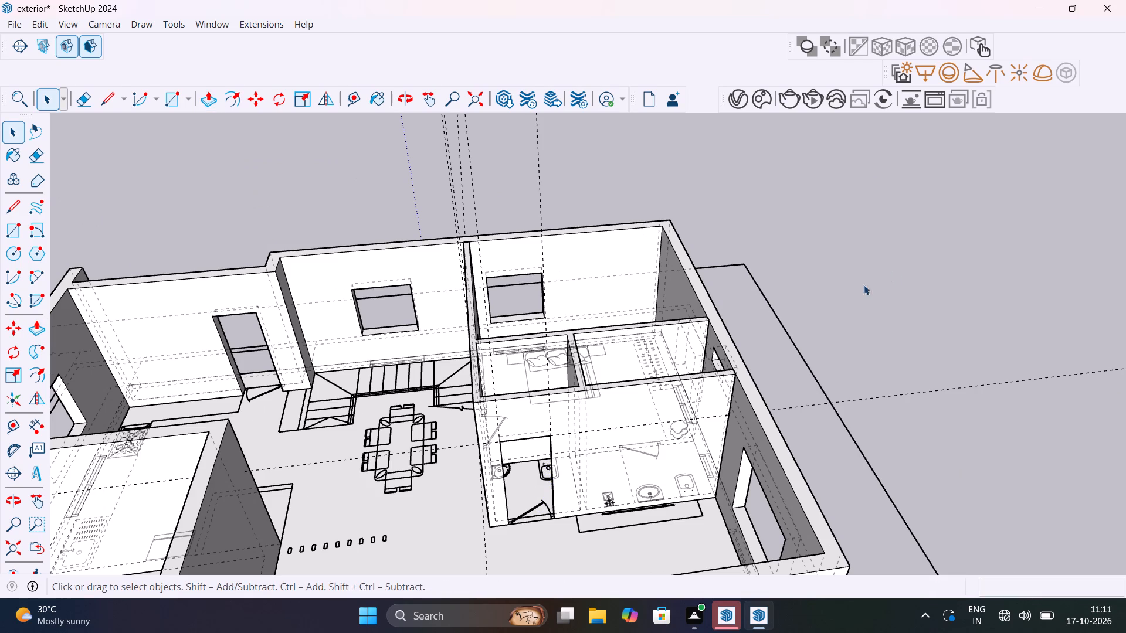
# Place vertical guides at both jambs of the bedroom-side bathroom door, 2' 3" from the outer wall and 2' 9" apart.
pyautogui.moveTo(546, 425); pyautogui.dragTo(595, 450, button='middle')
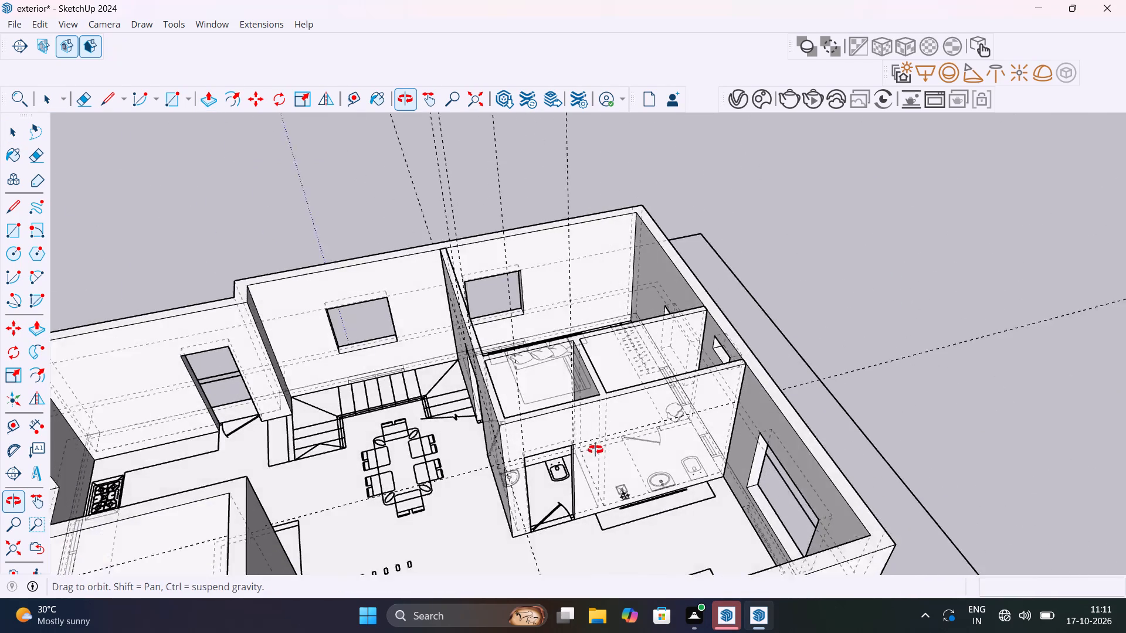
pyautogui.moveTo(595, 450); pyautogui.dragTo(786, 456, button='middle')
pyautogui.scroll(5, 638, 300)
pyautogui.moveTo(638, 481); pyautogui.dragTo(651, 506, button='middle')
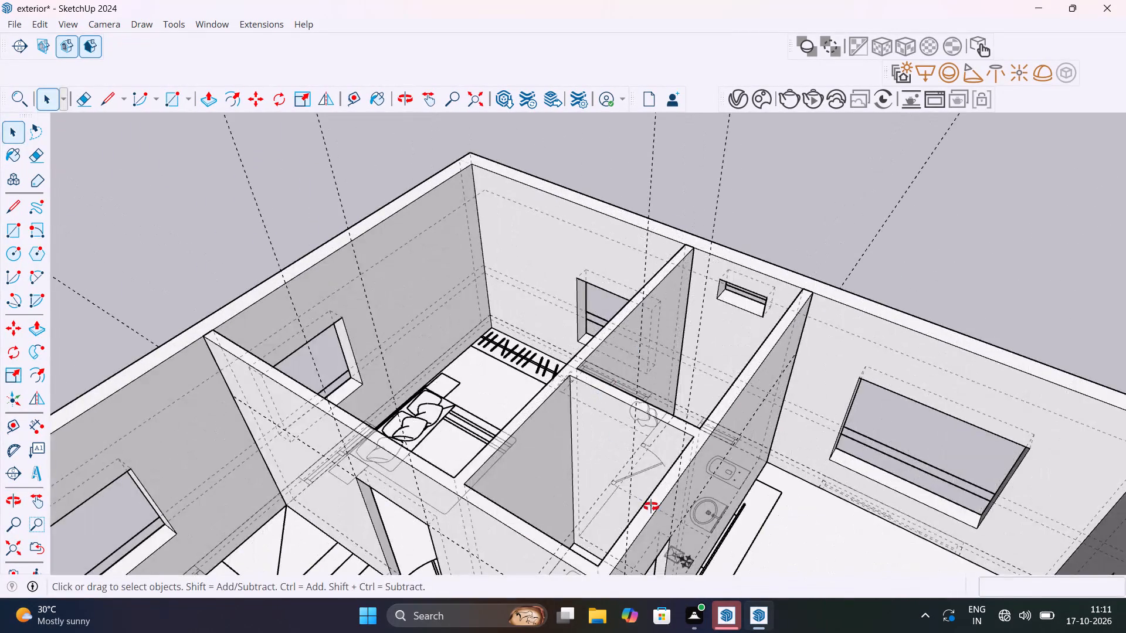
pyautogui.moveTo(651, 506); pyautogui.dragTo(924, 540, button='middle')
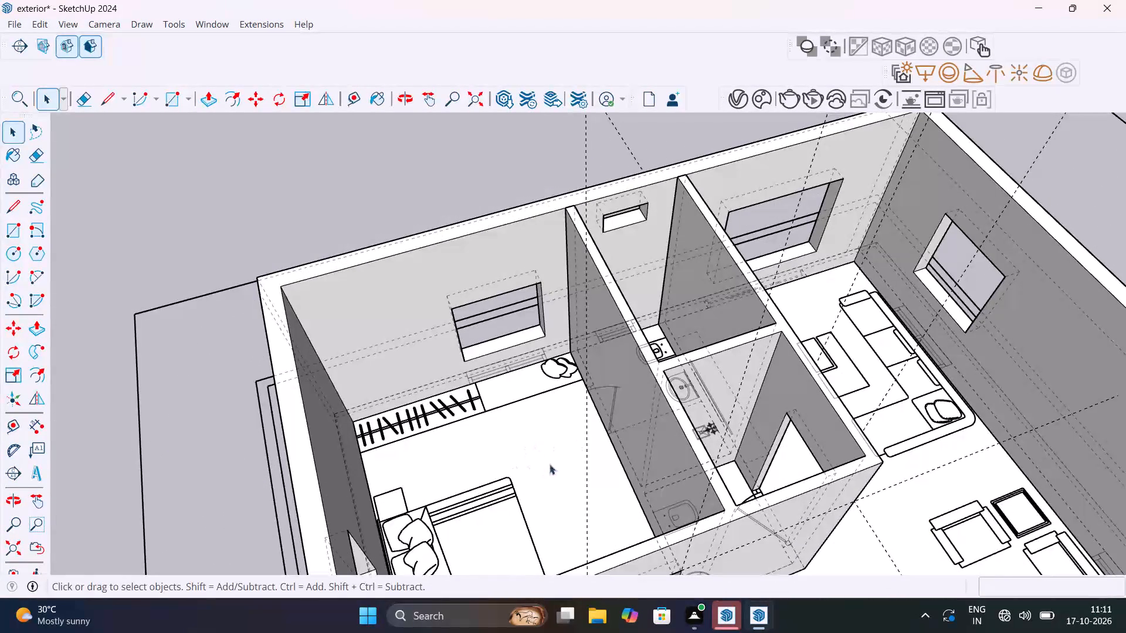
pyautogui.scroll(-7, 554, 465)
pyautogui.moveTo(559, 467); pyautogui.dragTo(232, 386, button='middle')
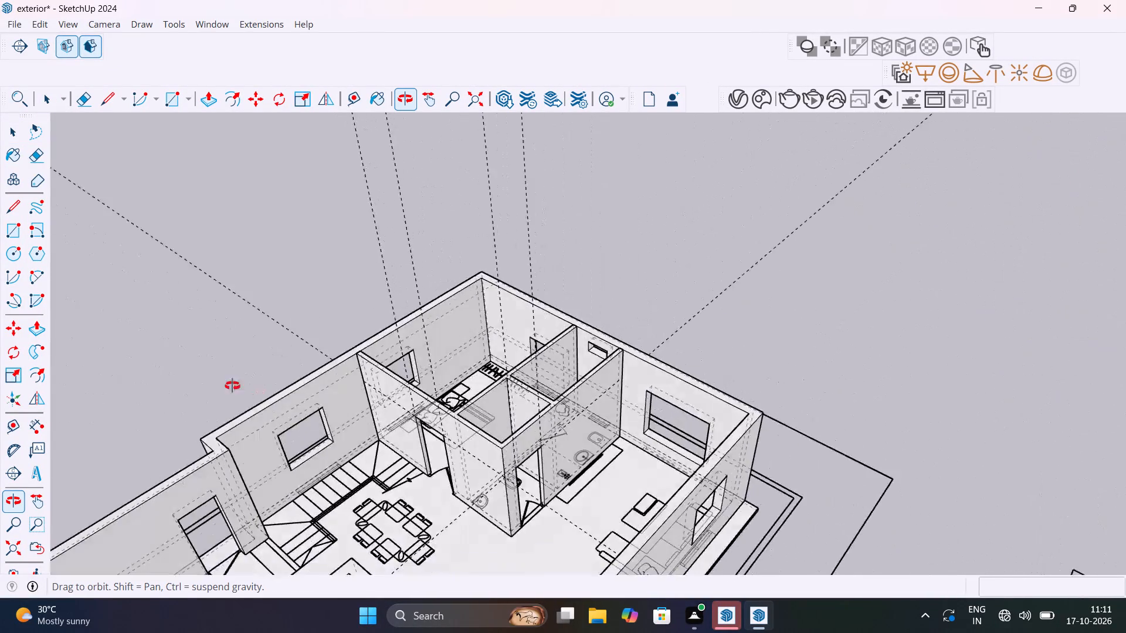
pyautogui.moveTo(232, 386); pyautogui.dragTo(477, 419, button='middle')
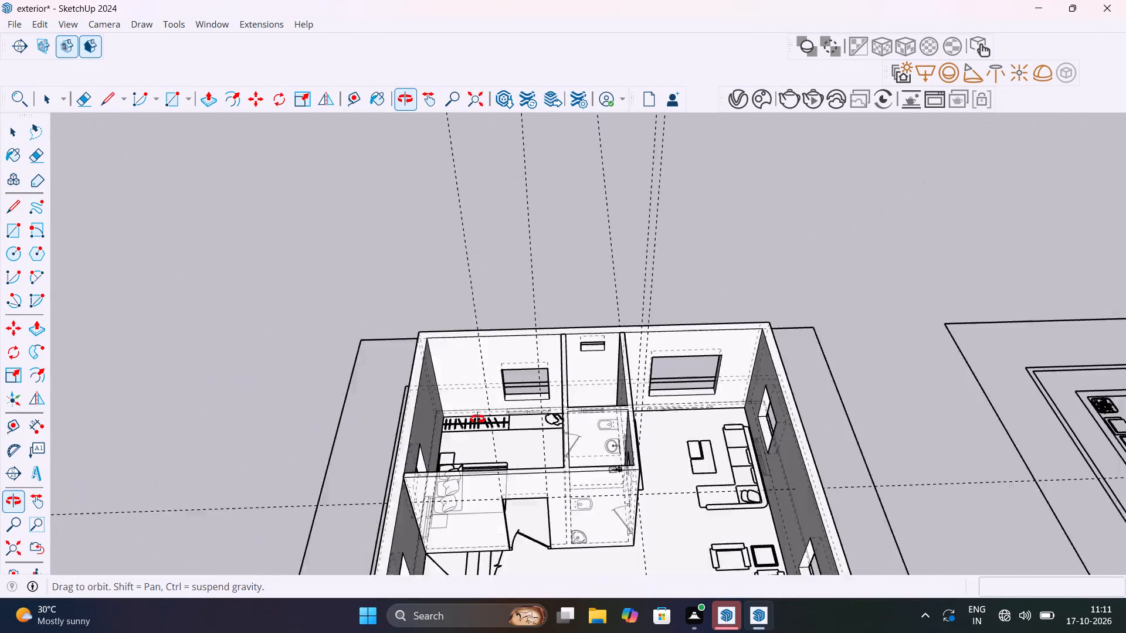
pyautogui.moveTo(477, 419); pyautogui.dragTo(816, 453, button='middle')
pyautogui.scroll(10, 628, 433)
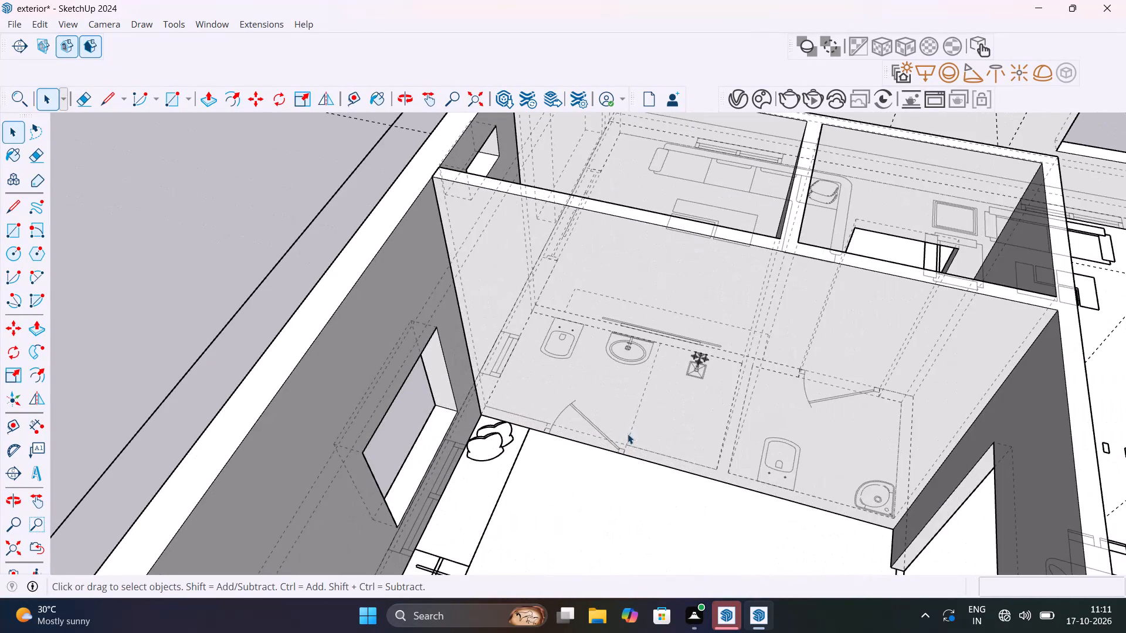
pyautogui.keyDown('shift'); pyautogui.moveTo(628, 434); pyautogui.dragTo(564, 431, button='middle'); pyautogui.keyUp('shift')
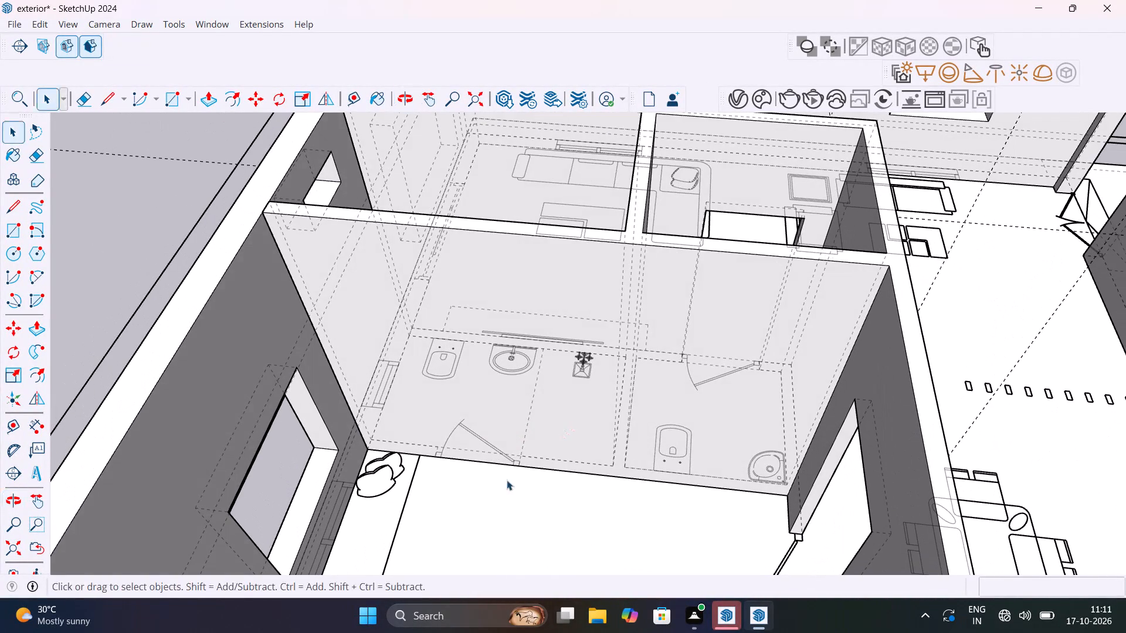
pyautogui.press('t')
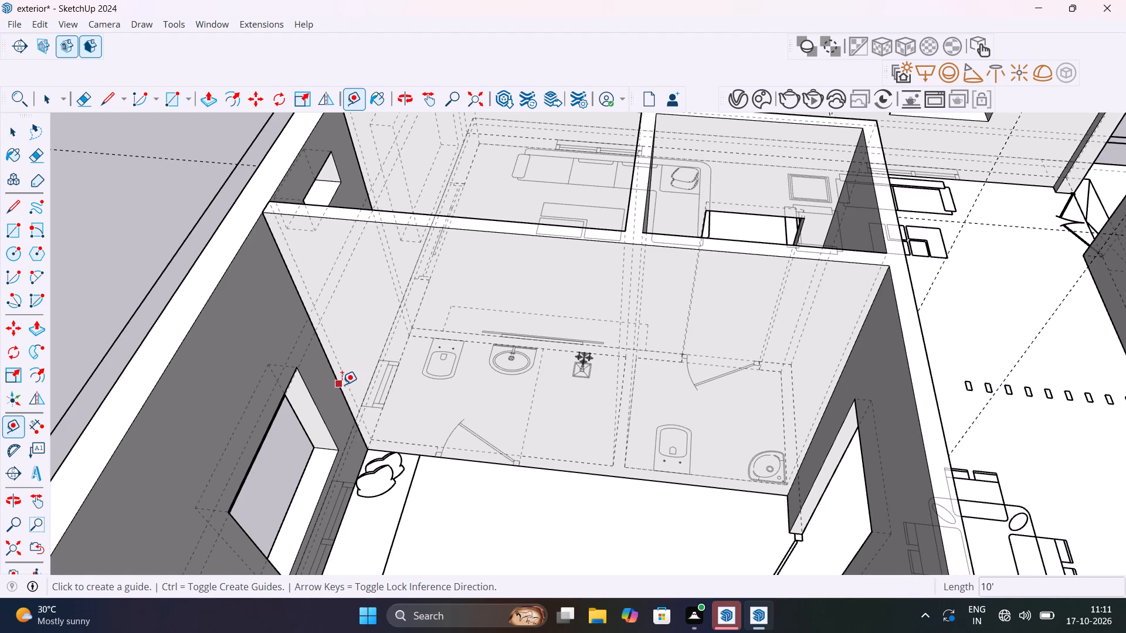
pyautogui.click(340, 383)
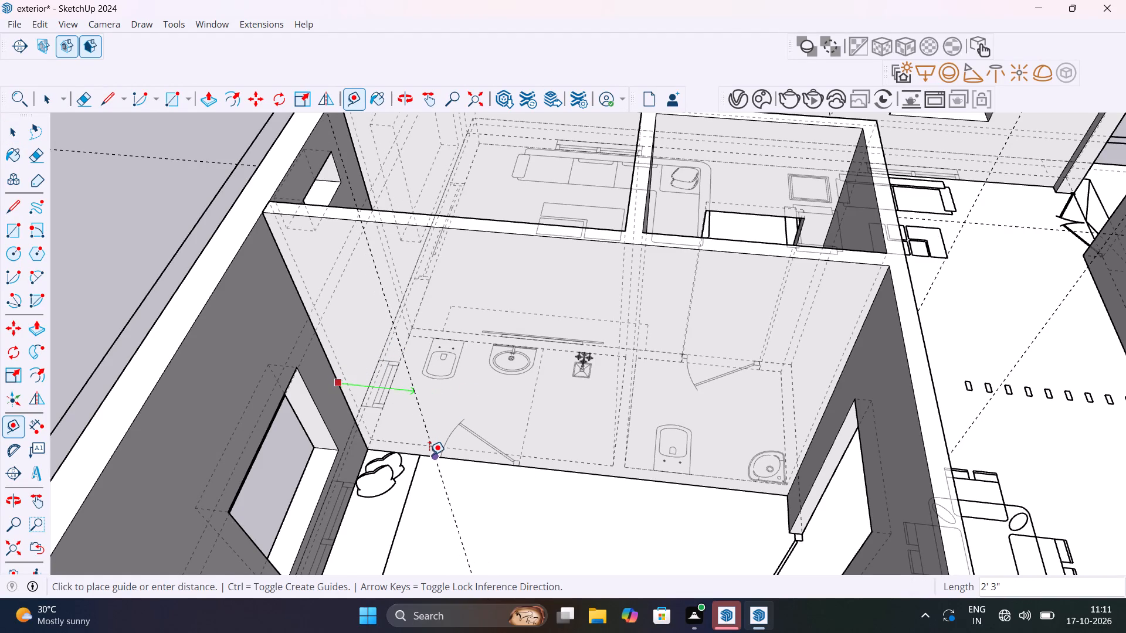
pyautogui.click(429, 454)
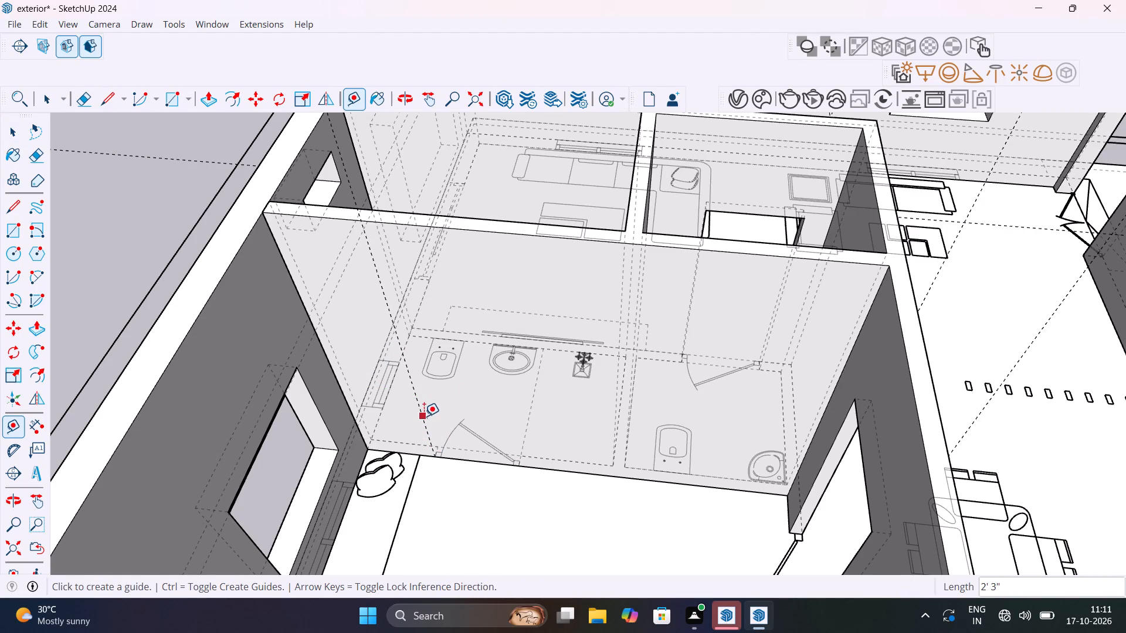
pyautogui.click(423, 414)
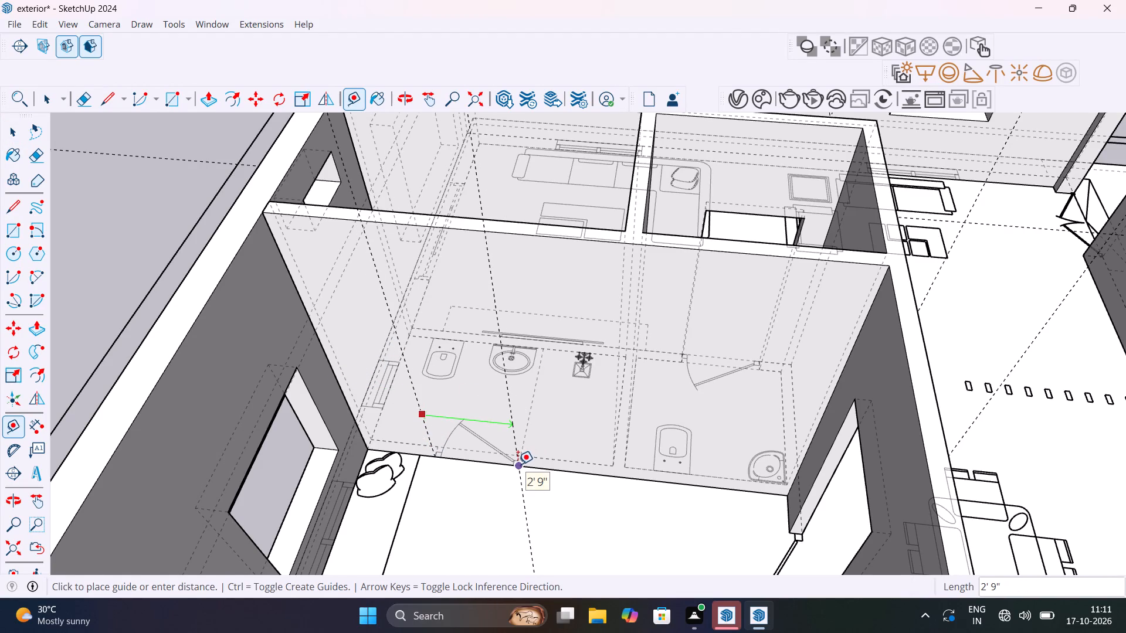
pyautogui.scroll(4, 518, 464)
pyautogui.moveTo(520, 463); pyautogui.dragTo(607, 436, button='middle')
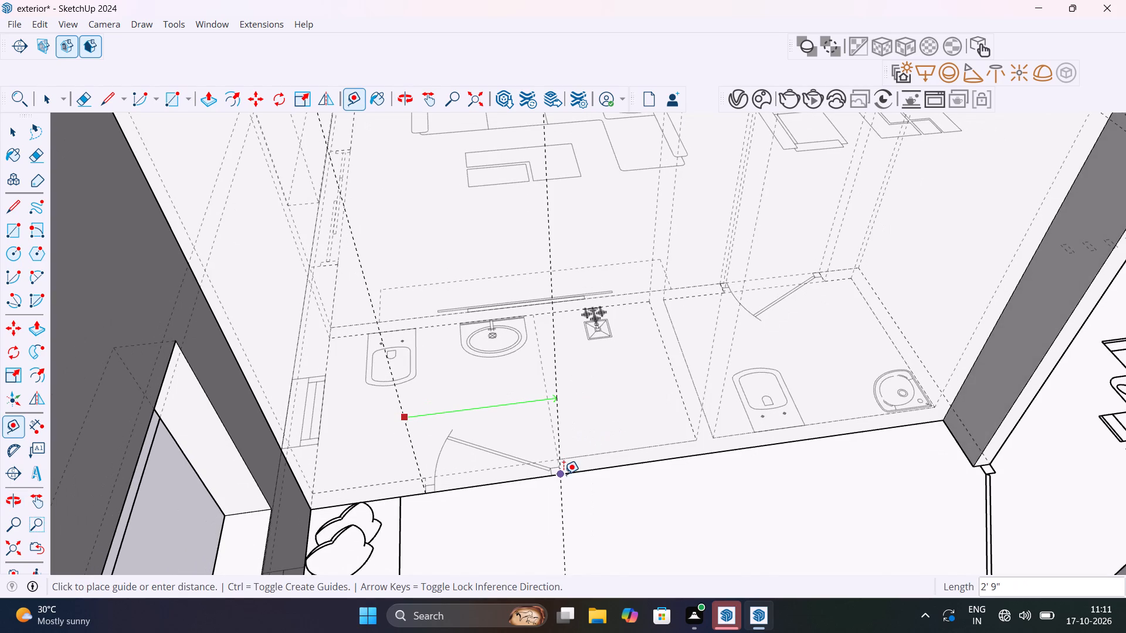
pyautogui.click(564, 474)
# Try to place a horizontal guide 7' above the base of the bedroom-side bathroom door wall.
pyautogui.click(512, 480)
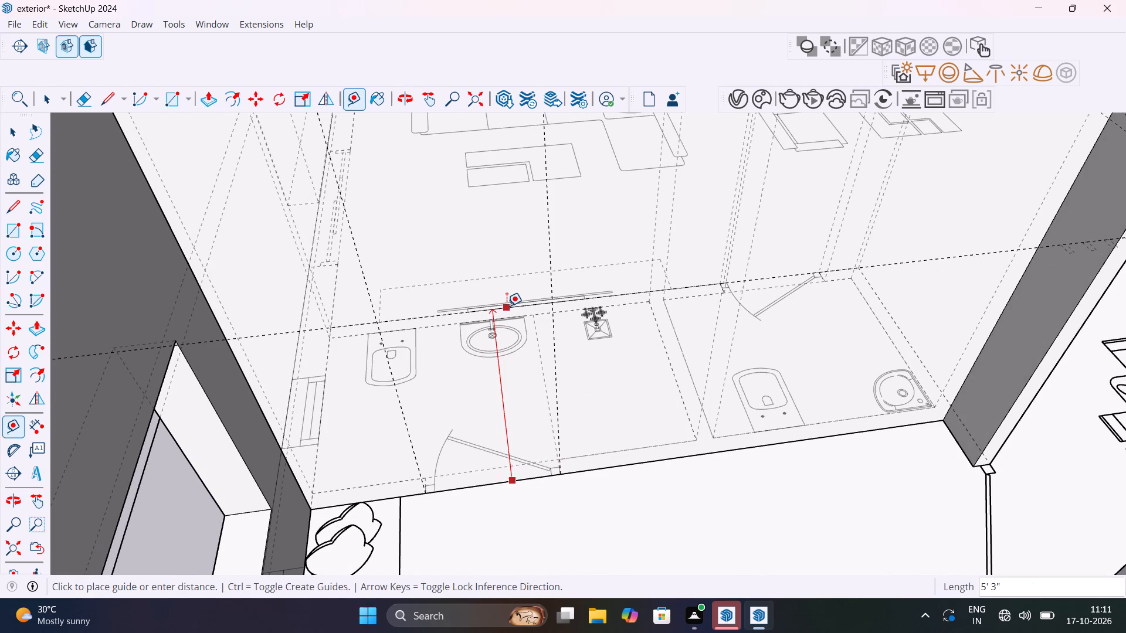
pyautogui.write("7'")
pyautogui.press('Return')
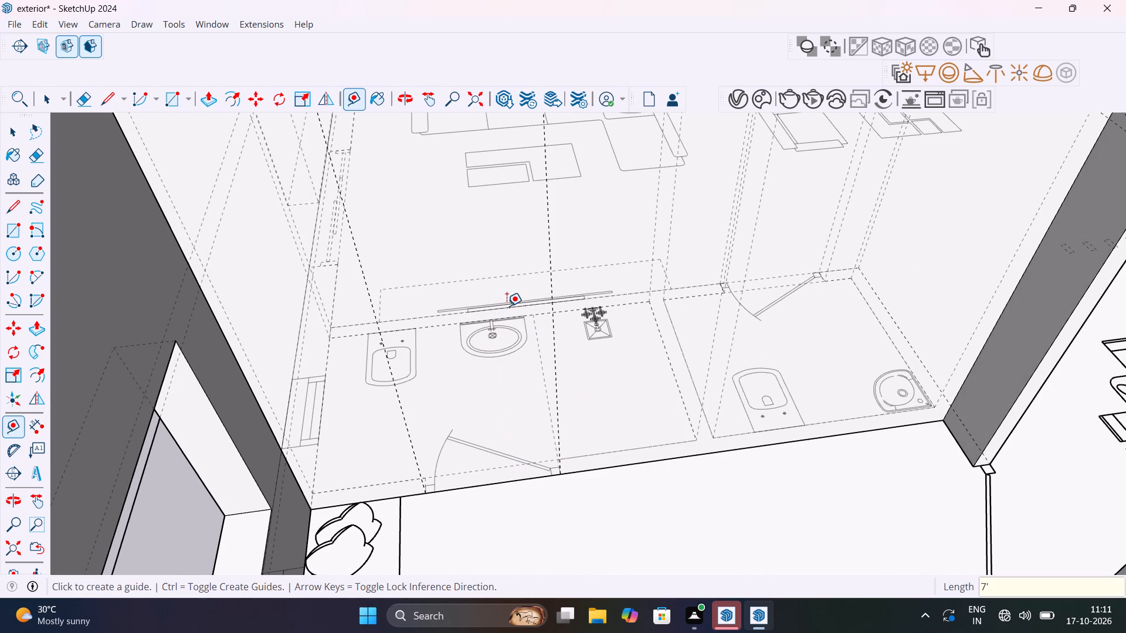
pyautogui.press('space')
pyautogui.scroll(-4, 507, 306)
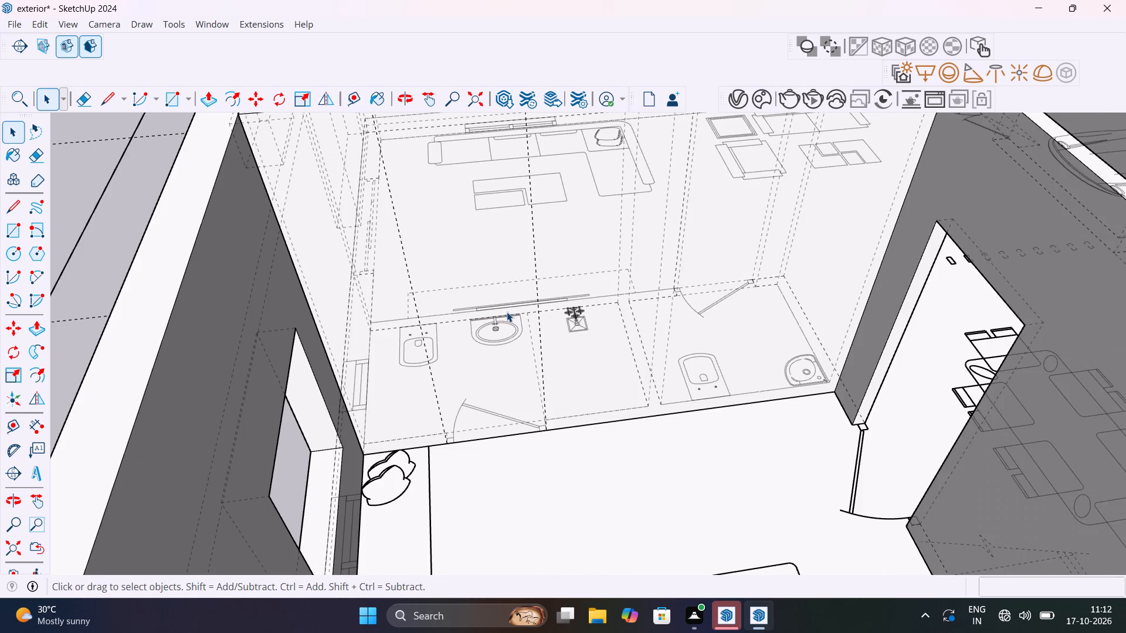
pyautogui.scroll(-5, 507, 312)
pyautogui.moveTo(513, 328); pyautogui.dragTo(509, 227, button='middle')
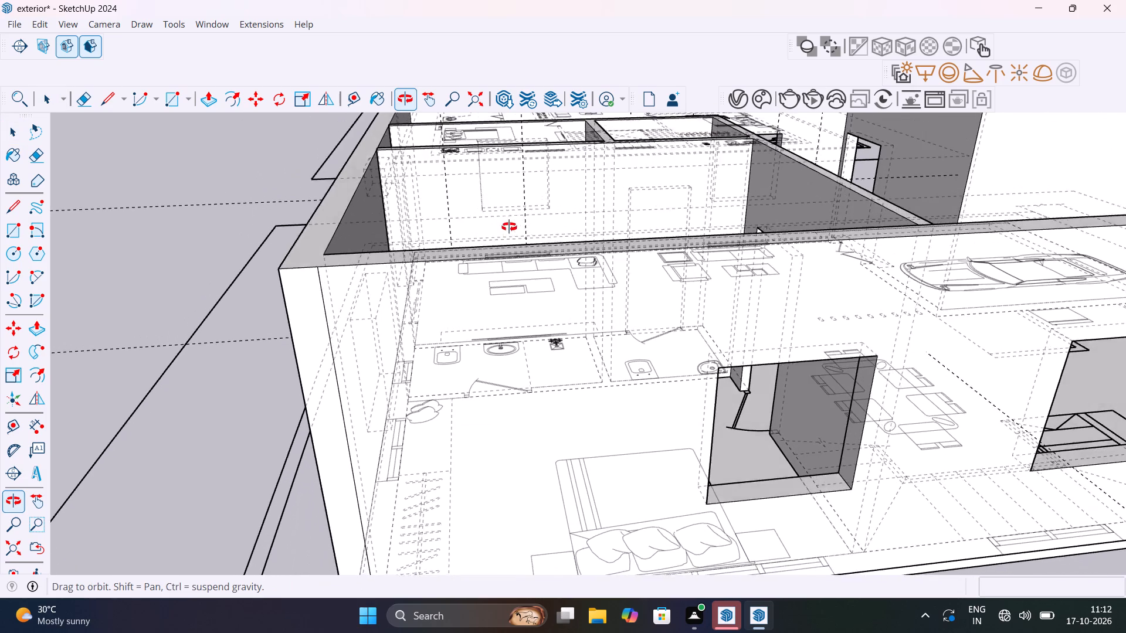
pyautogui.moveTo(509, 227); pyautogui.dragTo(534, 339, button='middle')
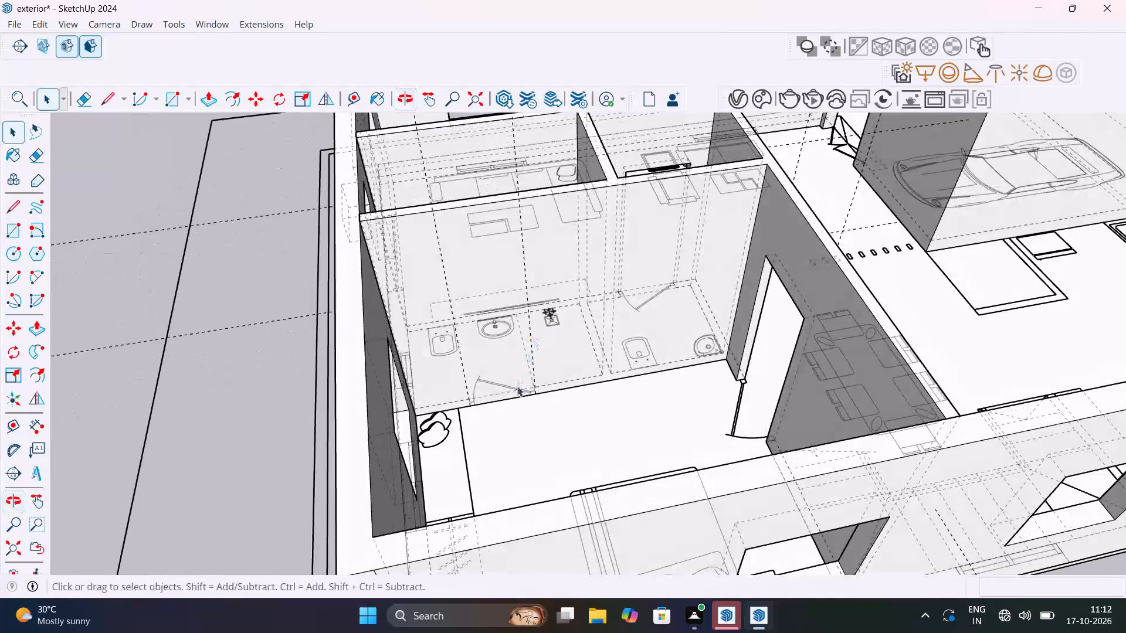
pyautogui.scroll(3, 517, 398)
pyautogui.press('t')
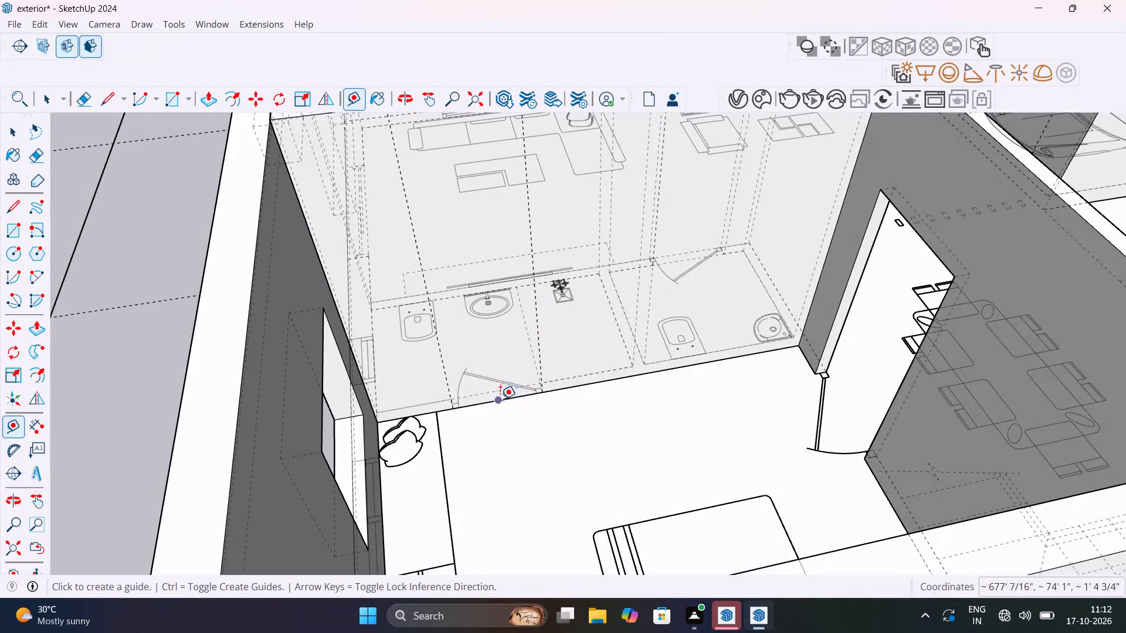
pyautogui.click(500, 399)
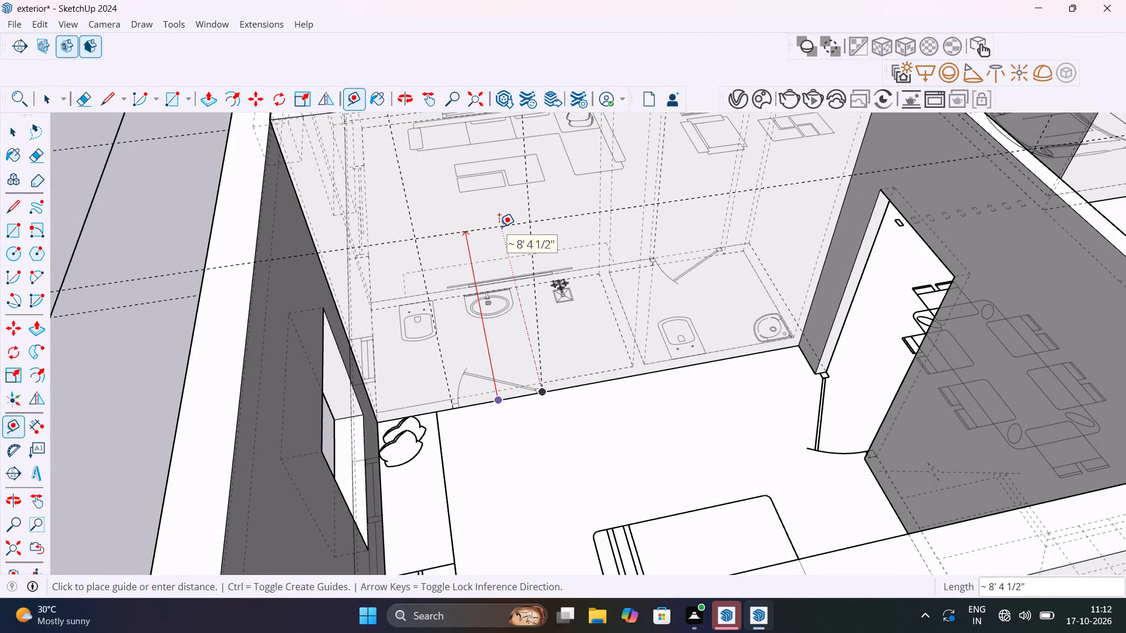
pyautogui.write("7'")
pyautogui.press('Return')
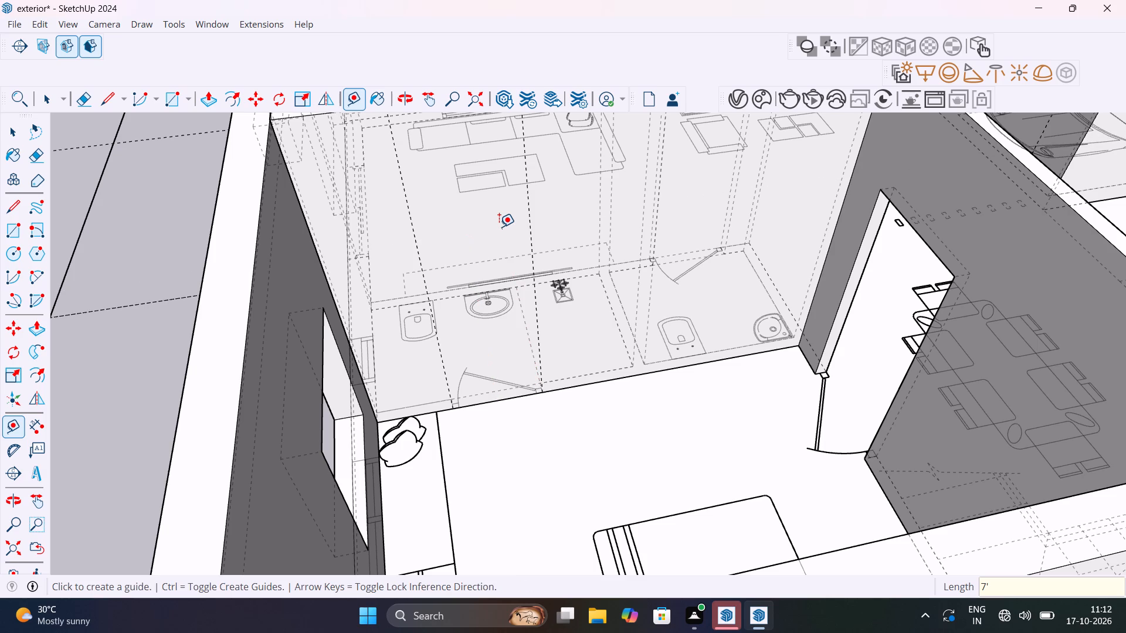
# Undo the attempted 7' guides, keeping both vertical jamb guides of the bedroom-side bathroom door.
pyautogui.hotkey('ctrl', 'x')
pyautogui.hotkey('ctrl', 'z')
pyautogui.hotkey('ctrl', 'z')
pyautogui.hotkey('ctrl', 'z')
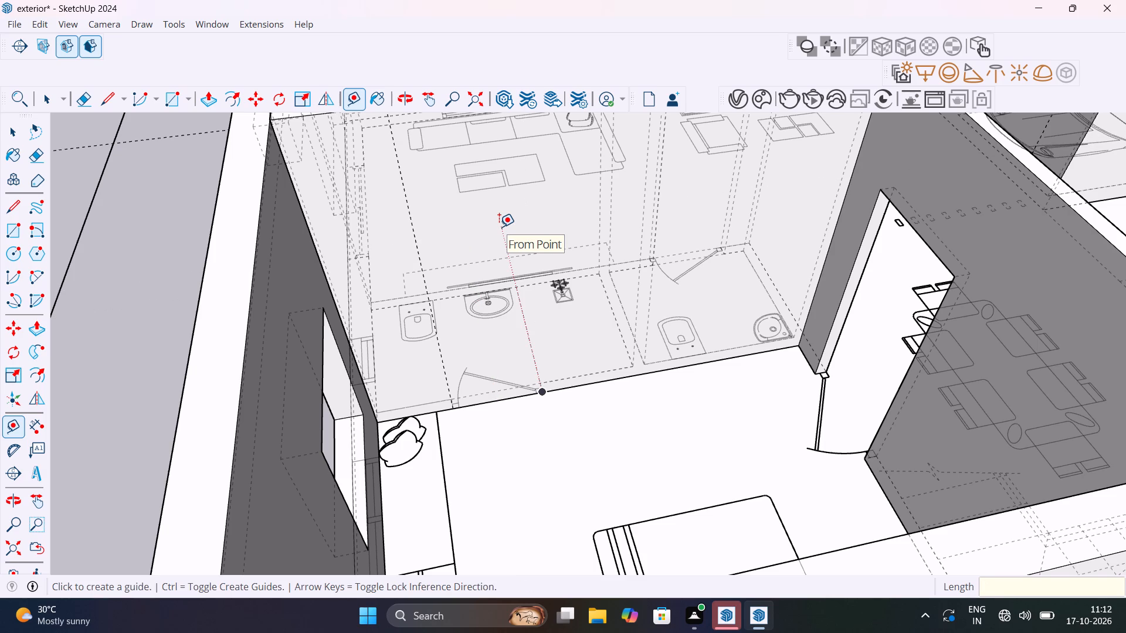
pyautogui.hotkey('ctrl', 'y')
# Place a horizontal guide 7' up the bathroom wall from its base edge at the bedroom-side door.
pyautogui.click(493, 403)
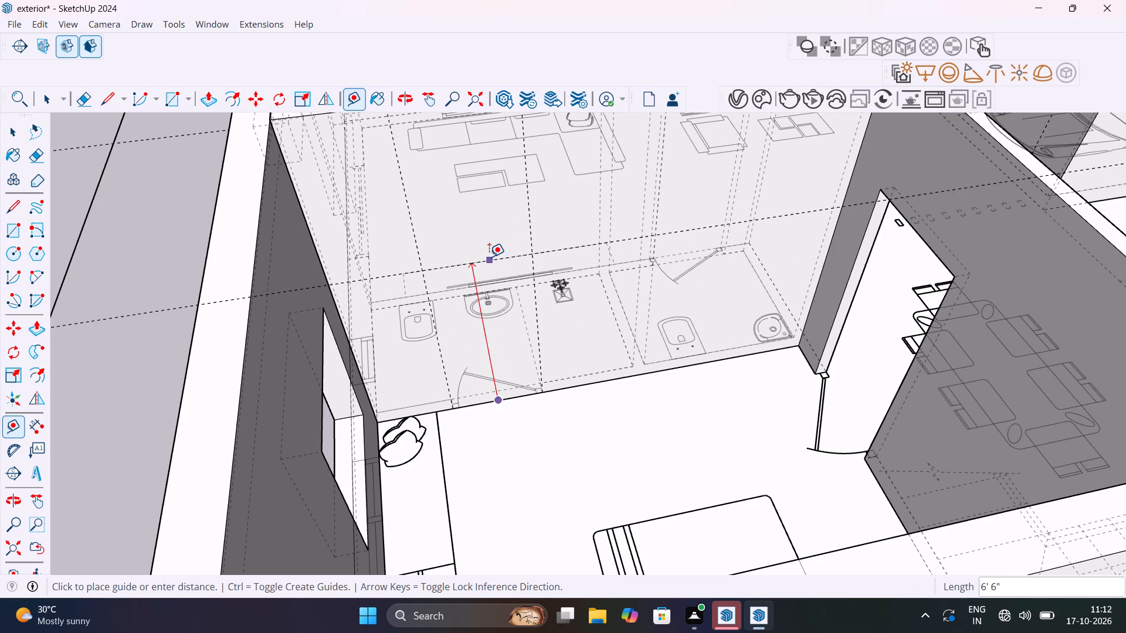
pyautogui.write("7'")
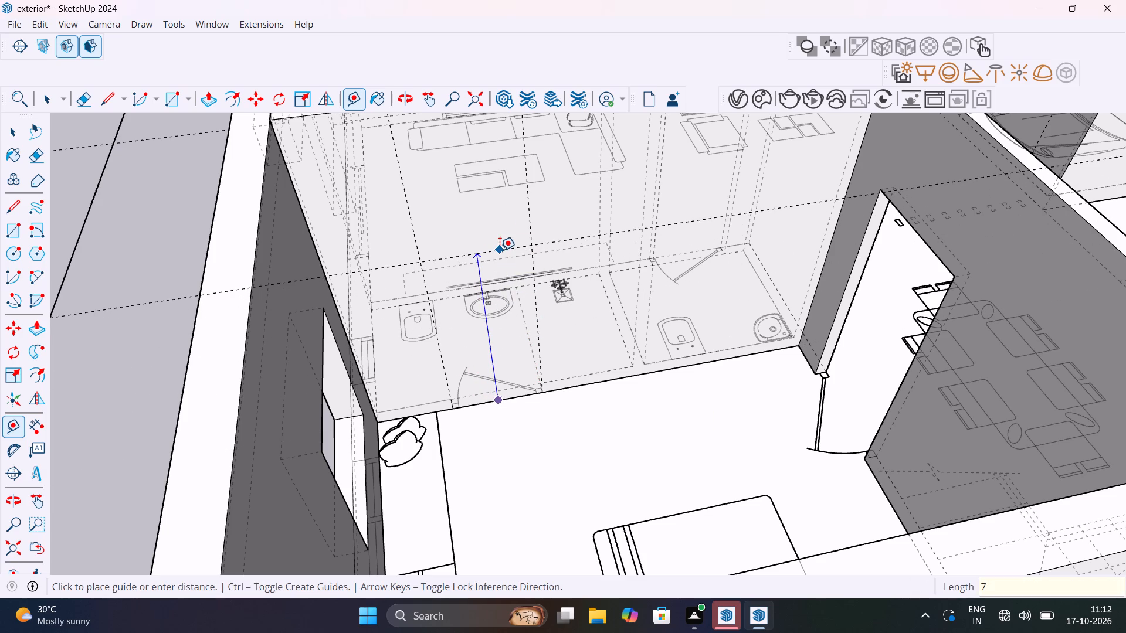
pyautogui.press('Return')
# Cut the bedroom-side bathroom door opening by drawing a 2' 9" by 7' rectangle between the guides and pushing it 4 1/2" through the wall.
pyautogui.press('r')
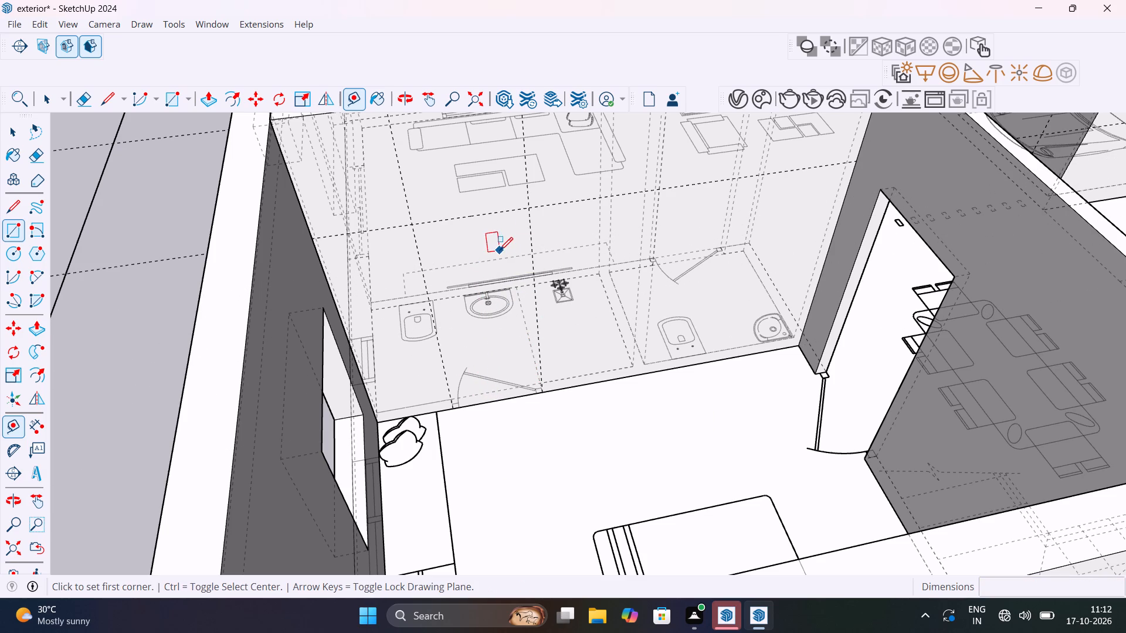
pyautogui.click(412, 225)
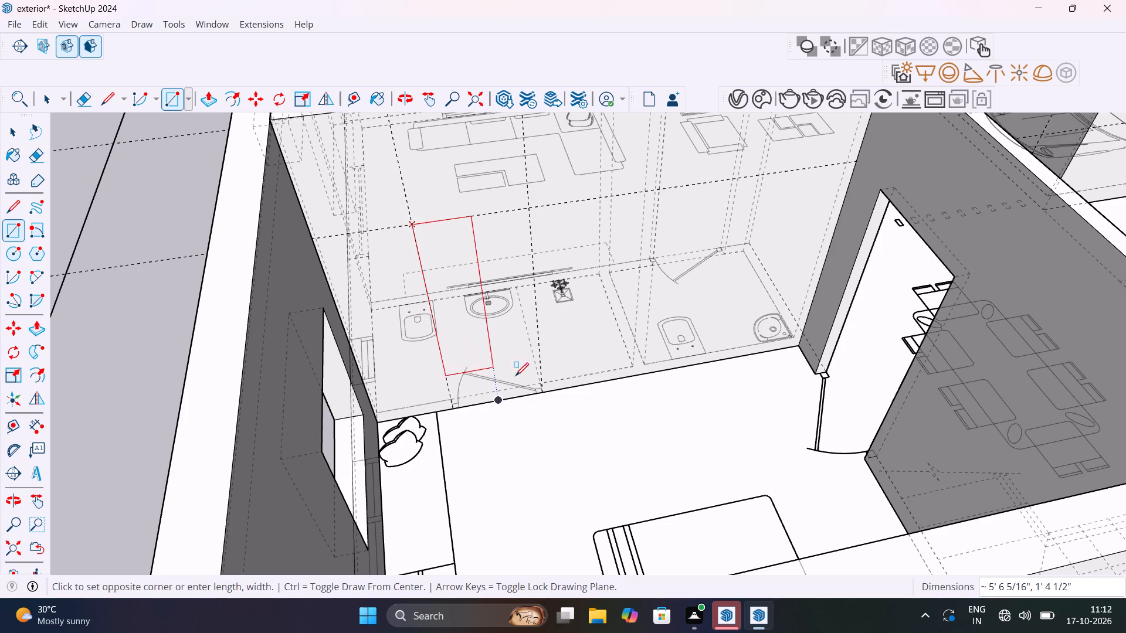
pyautogui.click(545, 391)
pyautogui.press('p')
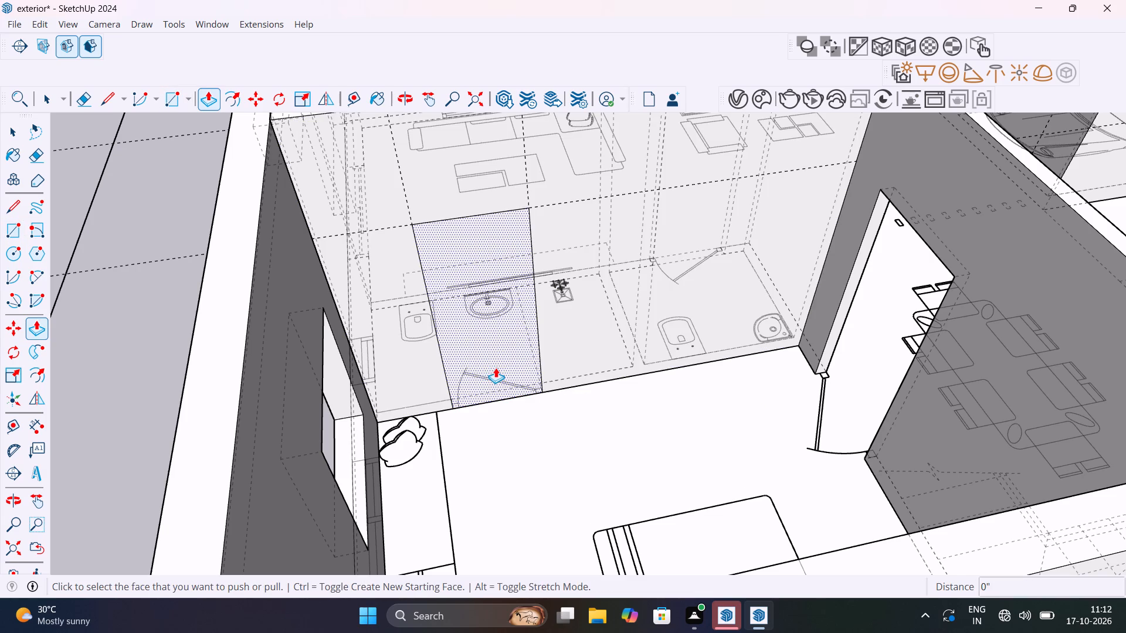
pyautogui.click(497, 365)
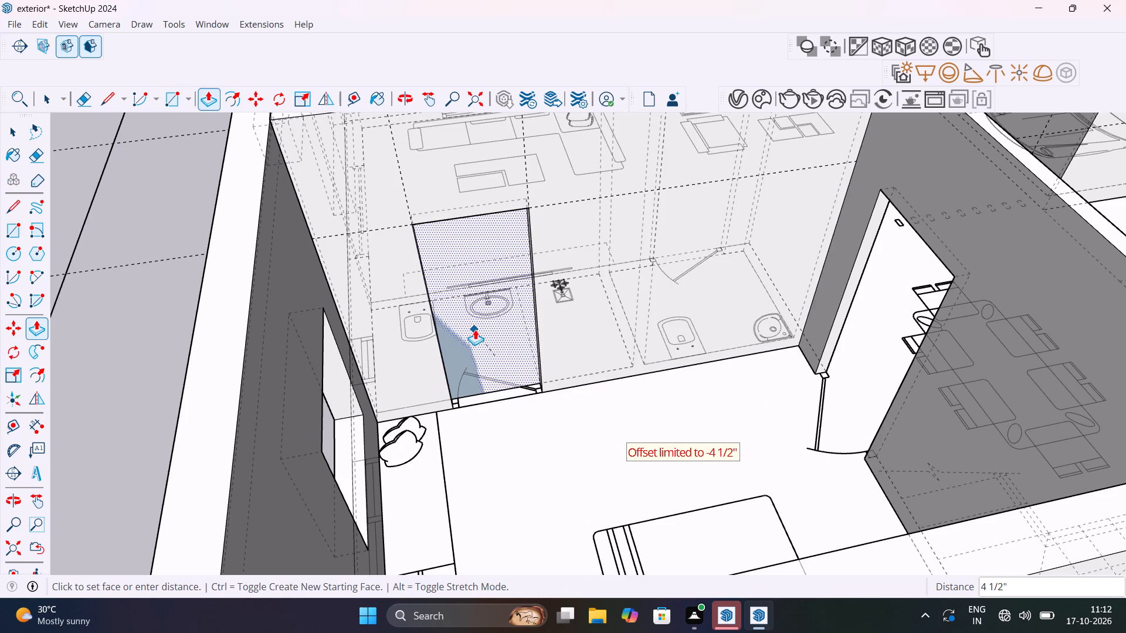
pyautogui.click(475, 329)
pyautogui.scroll(-7, 482, 342)
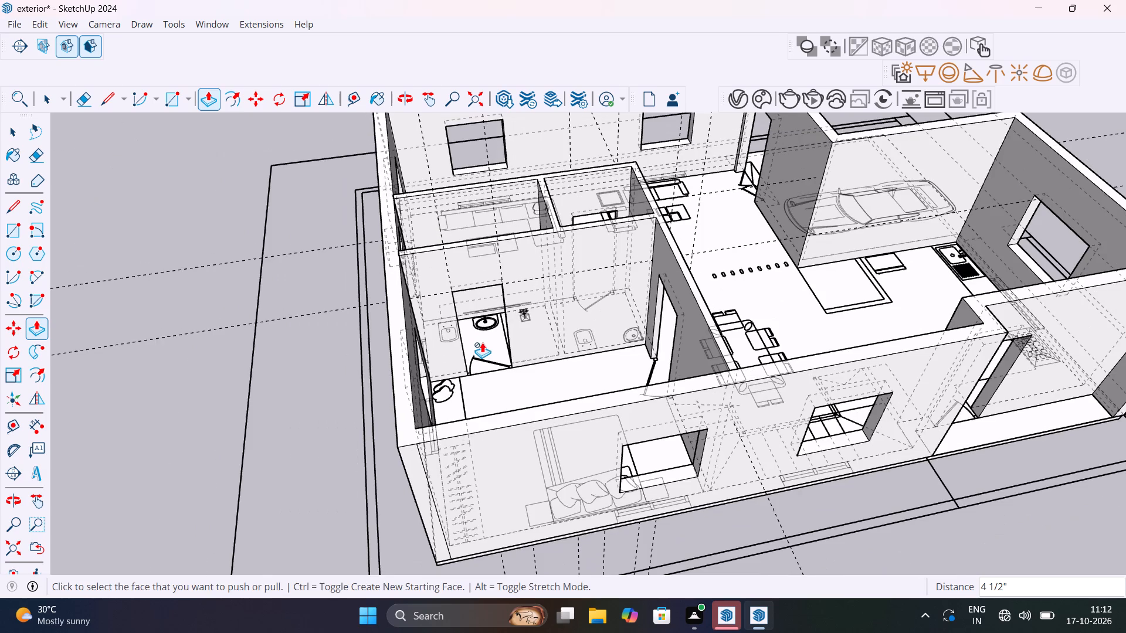
pyautogui.press('space')
pyautogui.click(328, 364)
# Examine the ground floor's walls, rooms and door openings from several sides.
pyautogui.scroll(-5, 328, 378)
pyautogui.scroll(-1, 467, 387)
pyautogui.moveTo(469, 384); pyautogui.dragTo(493, 360, button='middle')
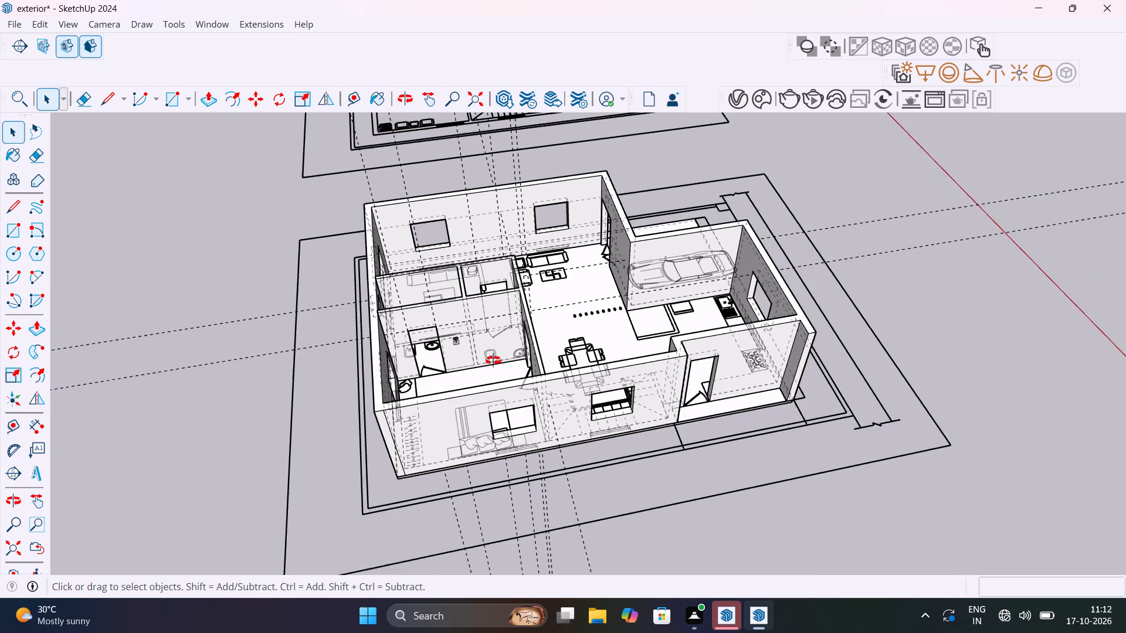
pyautogui.moveTo(493, 360); pyautogui.dragTo(287, 423, button='middle')
pyautogui.scroll(6, 397, 349)
pyautogui.keyDown('shift'); pyautogui.moveTo(502, 341); pyautogui.dragTo(215, 353, button='middle'); pyautogui.keyUp('shift')
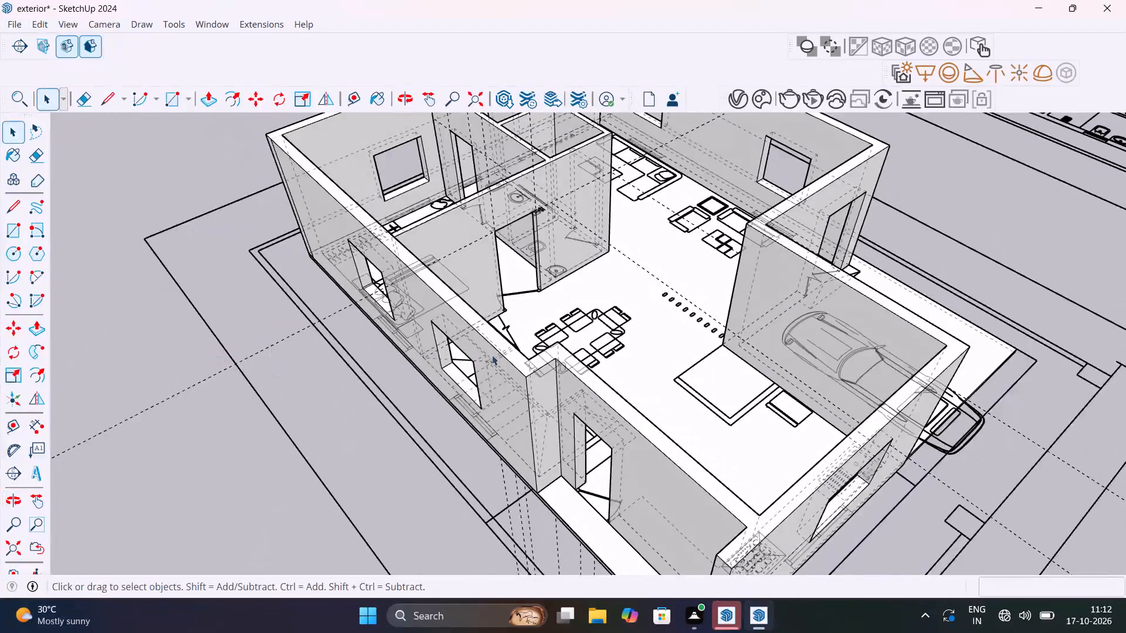
pyautogui.scroll(-3, 493, 355)
pyautogui.moveTo(548, 410); pyautogui.dragTo(362, 513, button='middle')
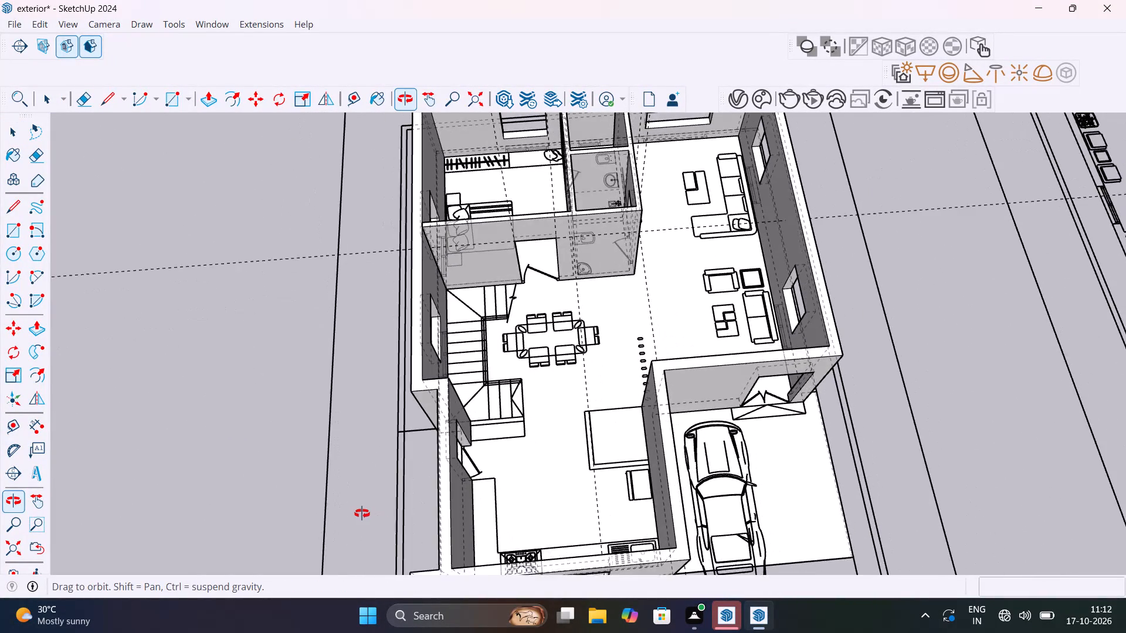
pyautogui.moveTo(362, 513); pyautogui.dragTo(401, 468, button='middle')
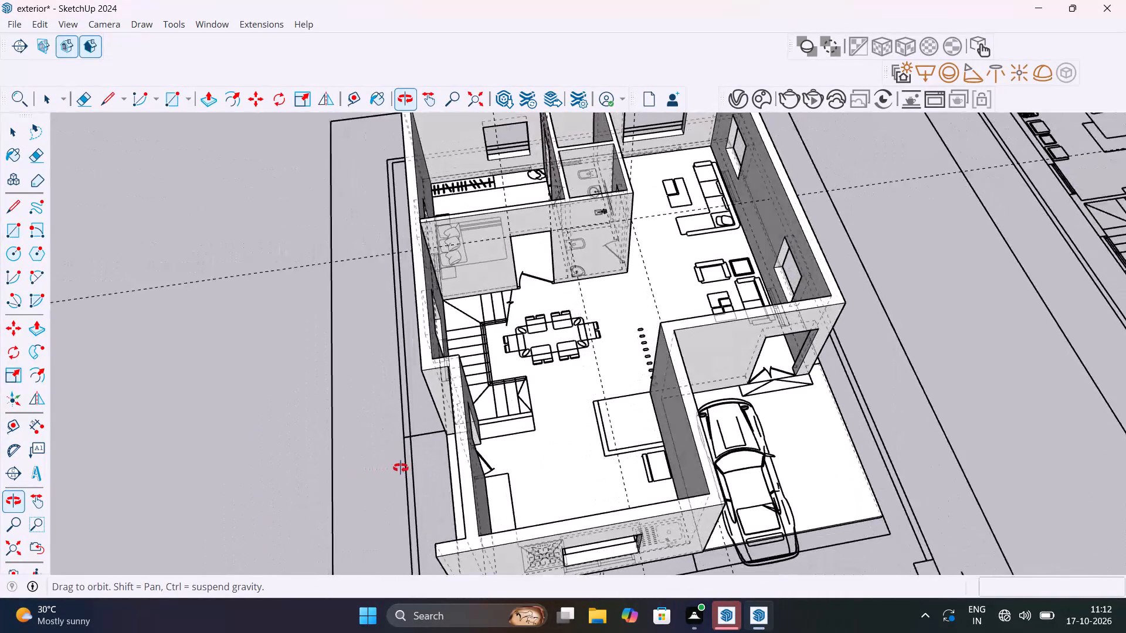
pyautogui.moveTo(401, 468); pyautogui.dragTo(781, 460, button='middle')
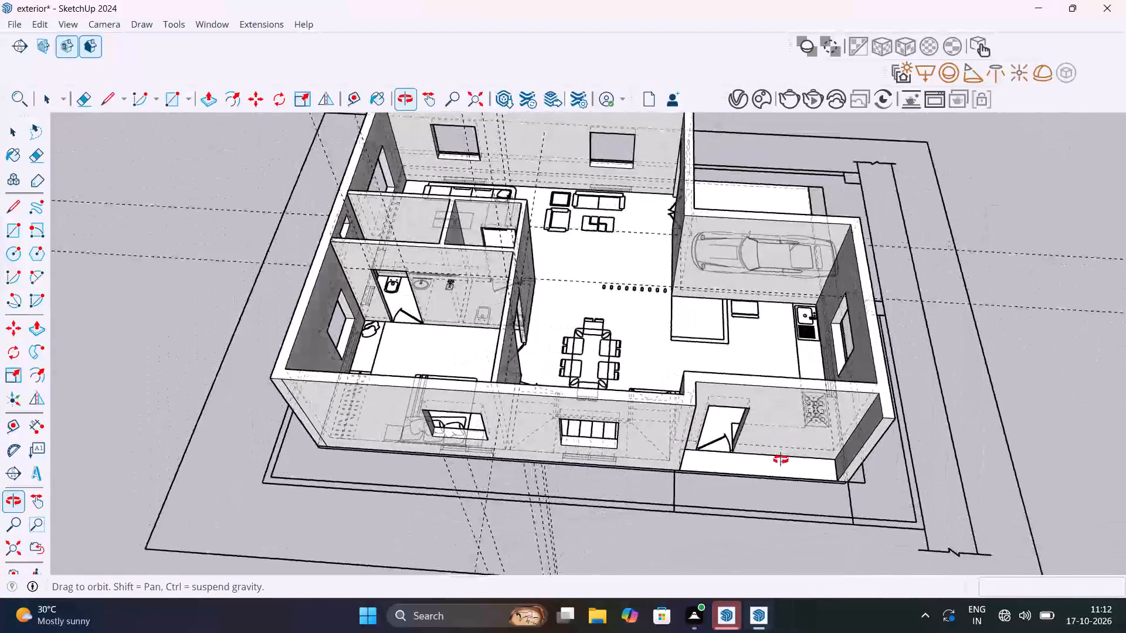
# Delete all guide lines from the model and turn off the display of hidden back edges.
pyautogui.moveTo(781, 460); pyautogui.dragTo(464, 421, button='middle')
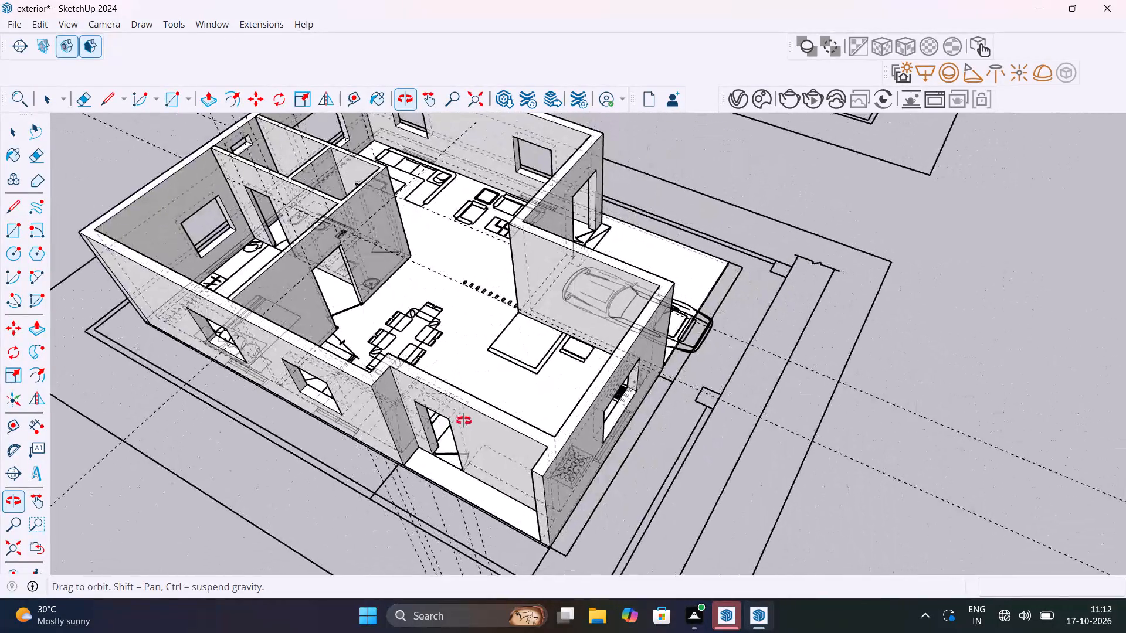
pyautogui.moveTo(464, 421); pyautogui.dragTo(773, 429, button='middle')
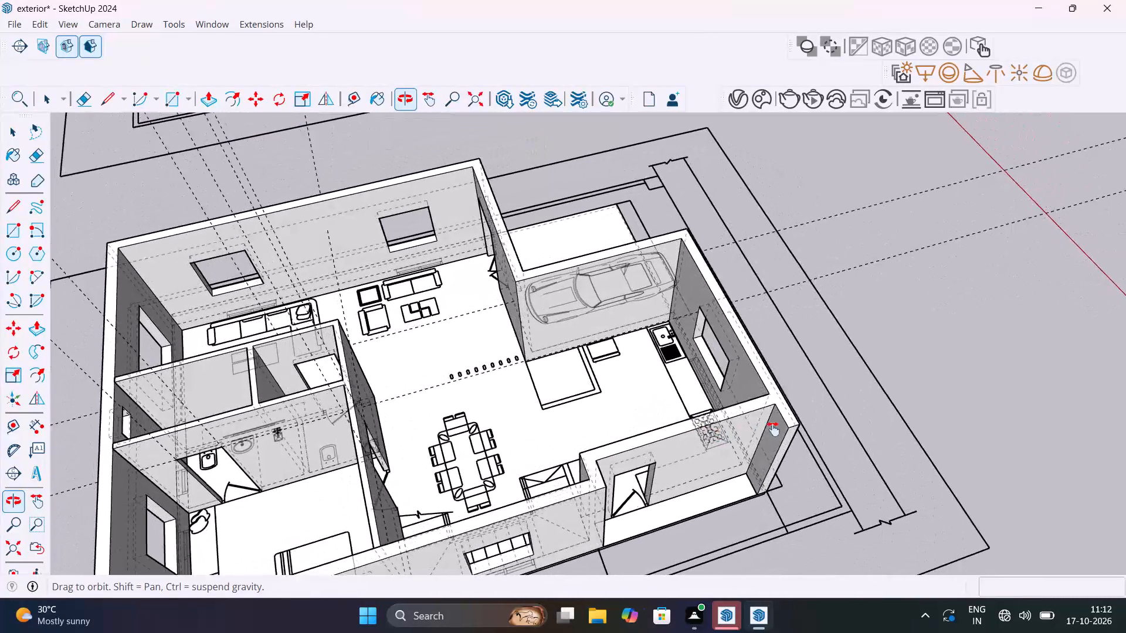
pyautogui.moveTo(773, 429); pyautogui.dragTo(795, 426, button='middle')
pyautogui.scroll(-2, 519, 413)
pyautogui.keyDown('shift'); pyautogui.moveTo(647, 416); pyautogui.dragTo(660, 362, button='middle'); pyautogui.keyUp('shift')
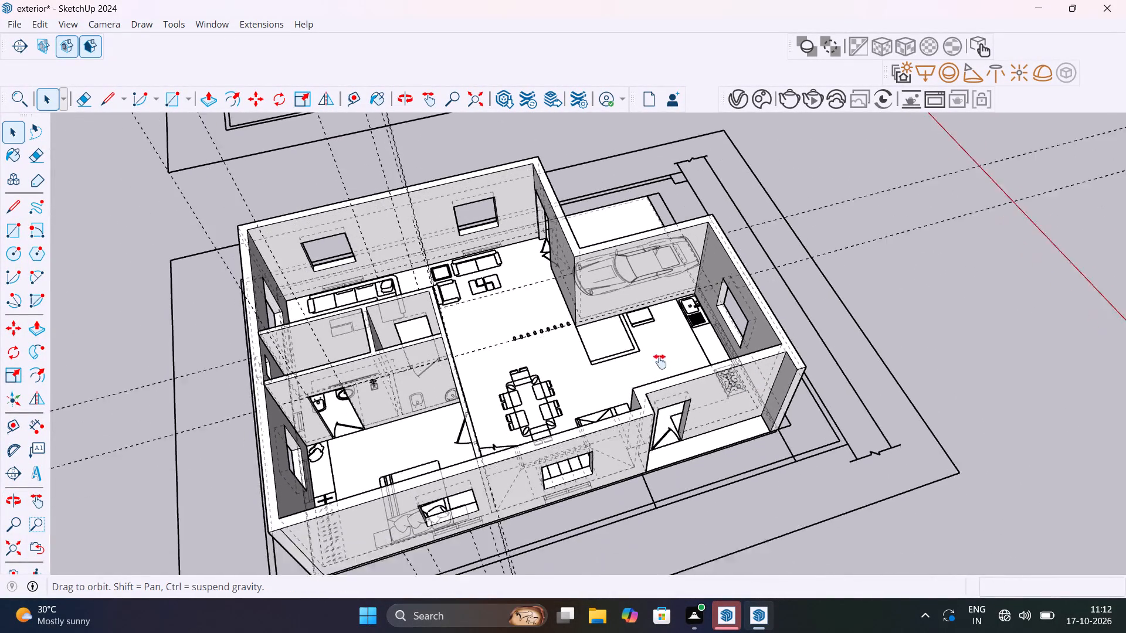
pyautogui.keyDown('shift'); pyautogui.moveTo(660, 362); pyautogui.dragTo(606, 341, button='middle'); pyautogui.keyUp('shift')
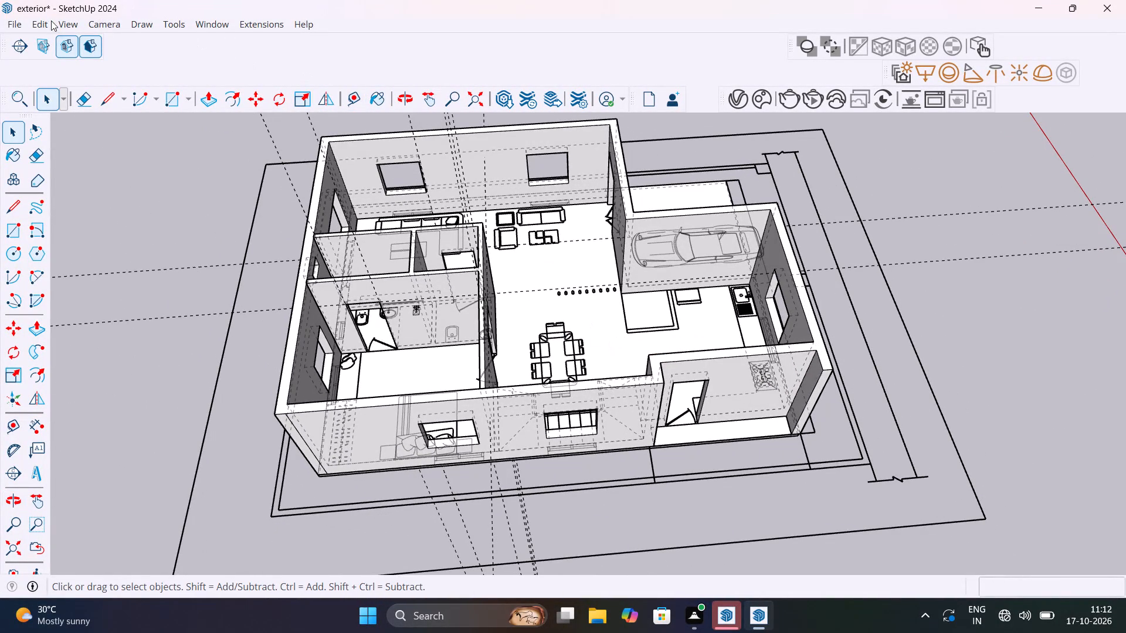
pyautogui.click(48, 22)
pyautogui.click(107, 169)
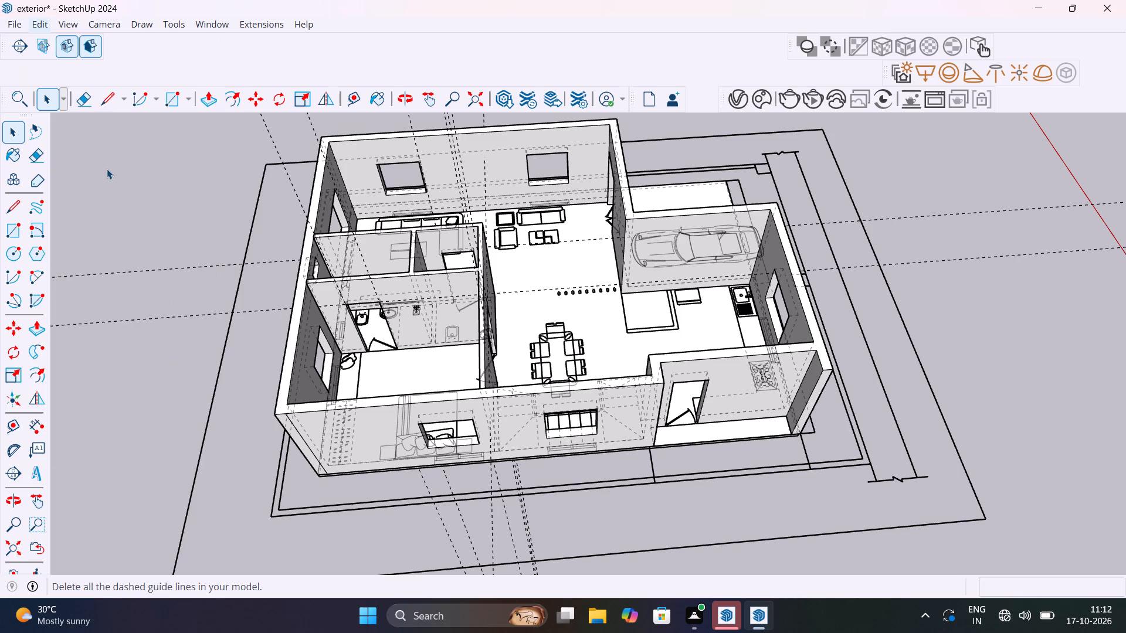
pyautogui.press('k')
# Draw a 29' 3" by 39' 9" rectangle over the outer wall outline of the middle plan, the upper floor with the balcony.
pyautogui.scroll(-2, 428, 294)
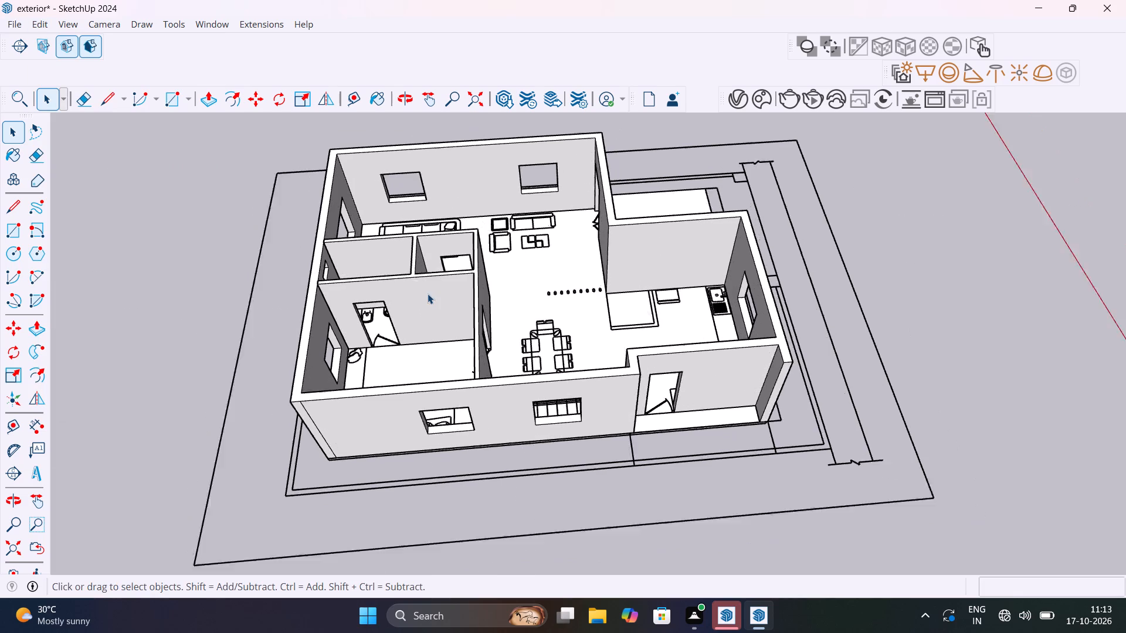
pyautogui.scroll(-2, 428, 294)
pyautogui.moveTo(469, 326); pyautogui.dragTo(153, 204, button='middle')
pyautogui.scroll(4, 758, 330)
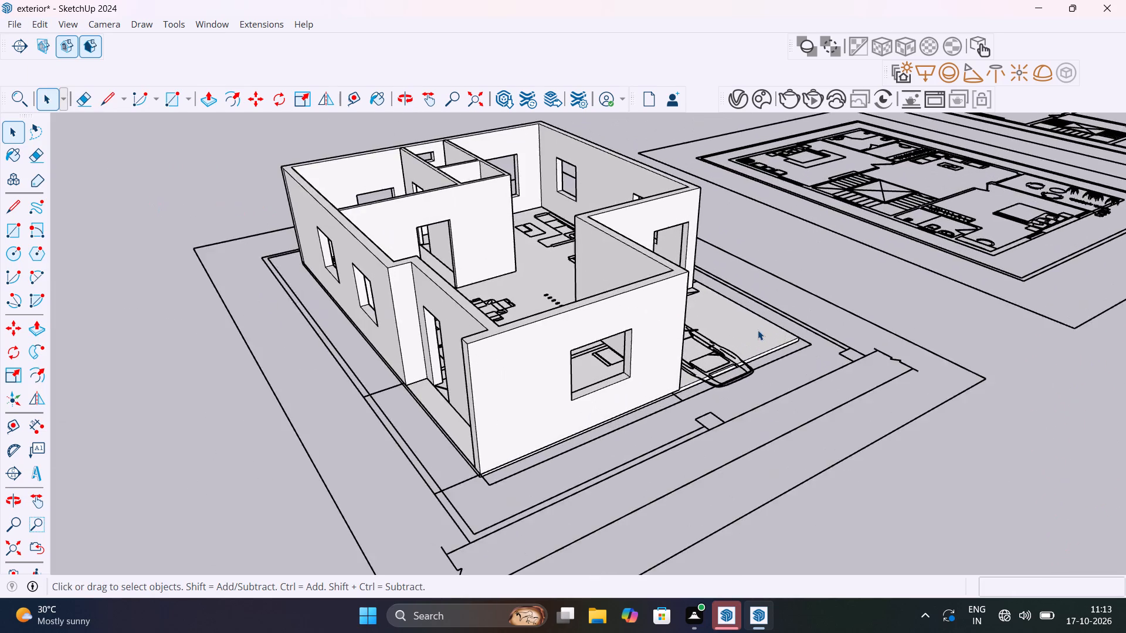
pyautogui.moveTo(758, 330); pyautogui.dragTo(286, 356, button='middle')
pyautogui.scroll(-6, 430, 346)
pyautogui.moveTo(685, 339); pyautogui.dragTo(670, 390, button='middle')
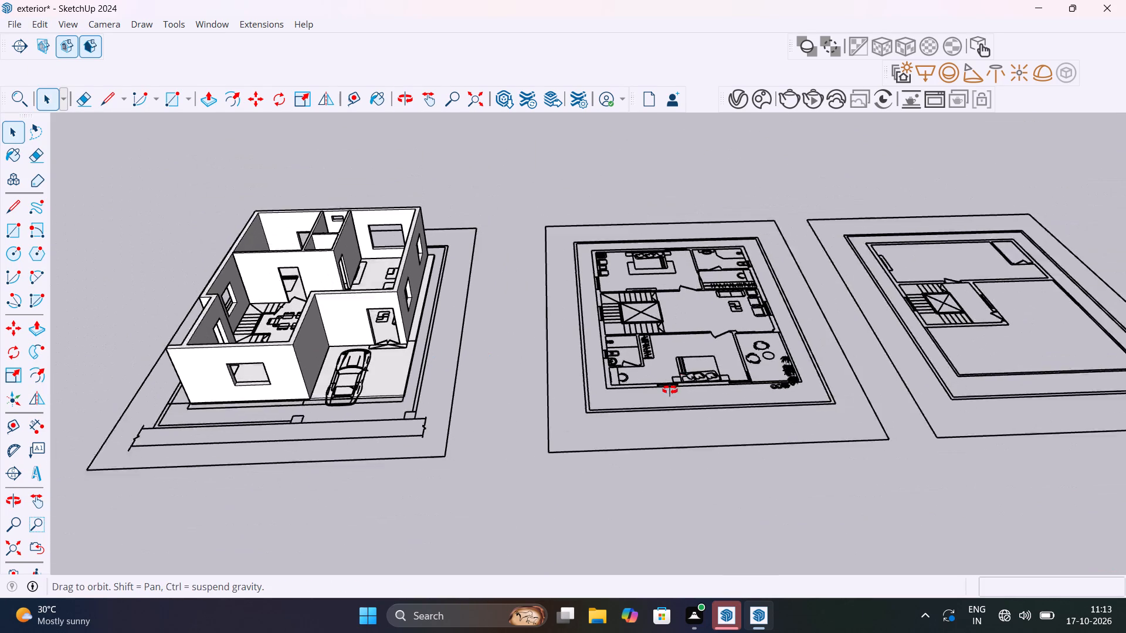
pyautogui.moveTo(670, 390); pyautogui.dragTo(532, 486, button='middle')
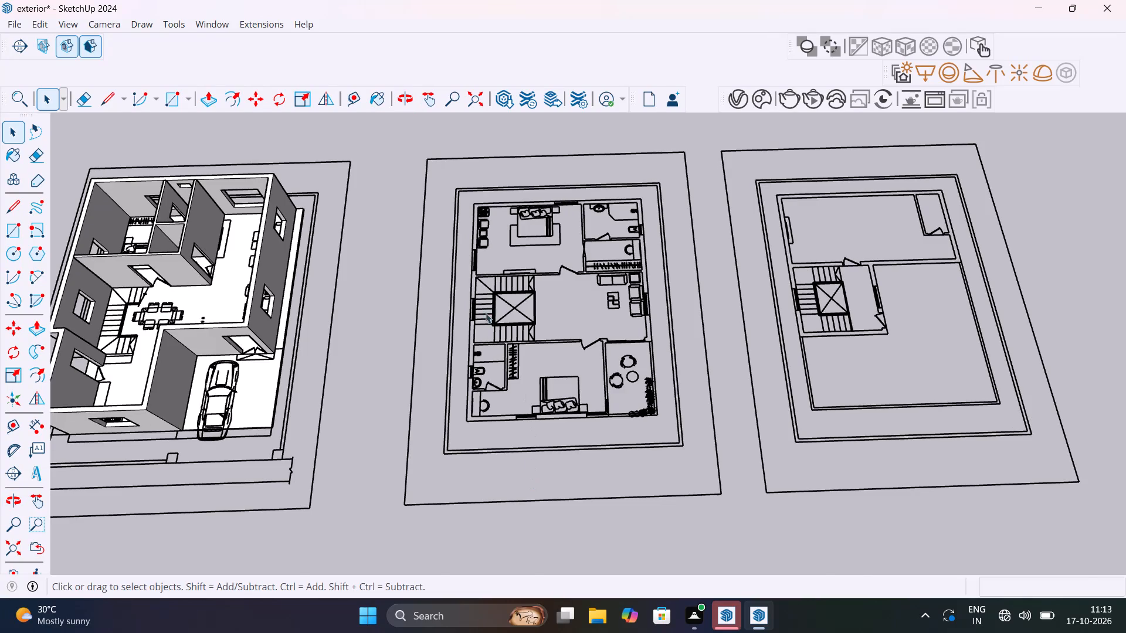
pyautogui.scroll(7, 497, 226)
pyautogui.scroll(-5, 497, 226)
pyautogui.keyDown('shift'); pyautogui.moveTo(549, 306); pyautogui.dragTo(499, 295, button='middle'); pyautogui.keyUp('shift')
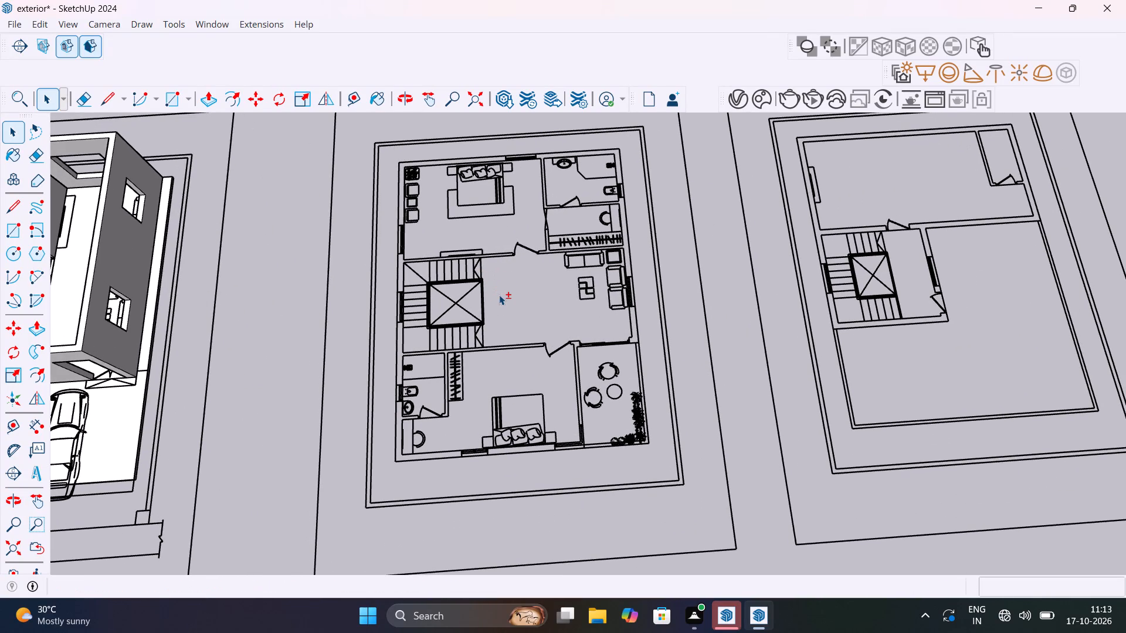
pyautogui.press('r')
pyautogui.click(399, 162)
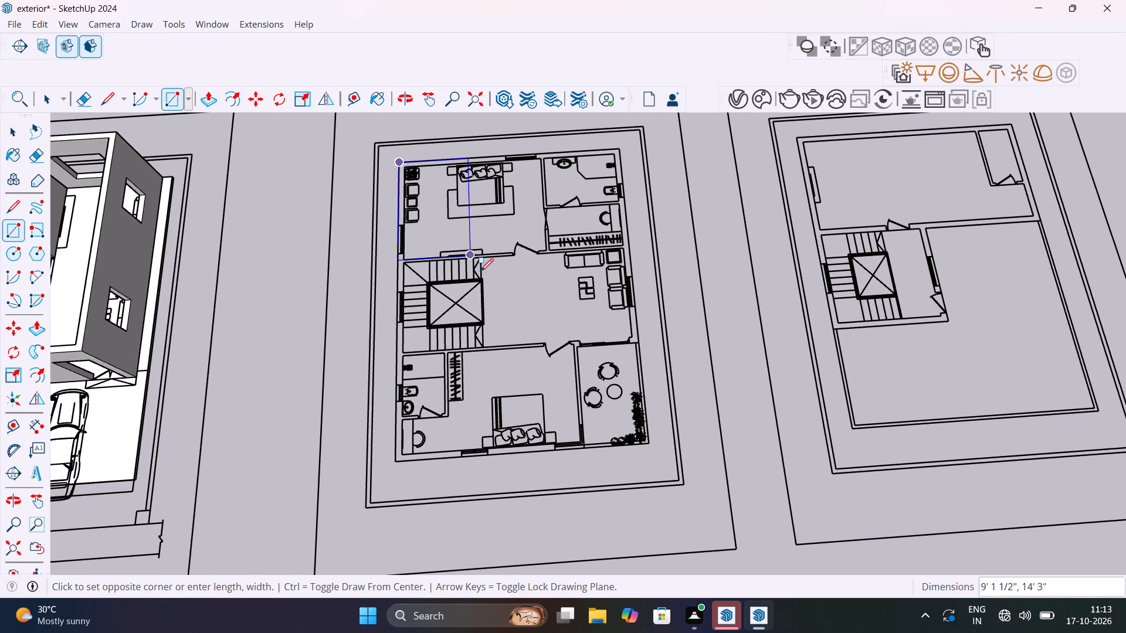
pyautogui.click(651, 442)
pyautogui.press('space')
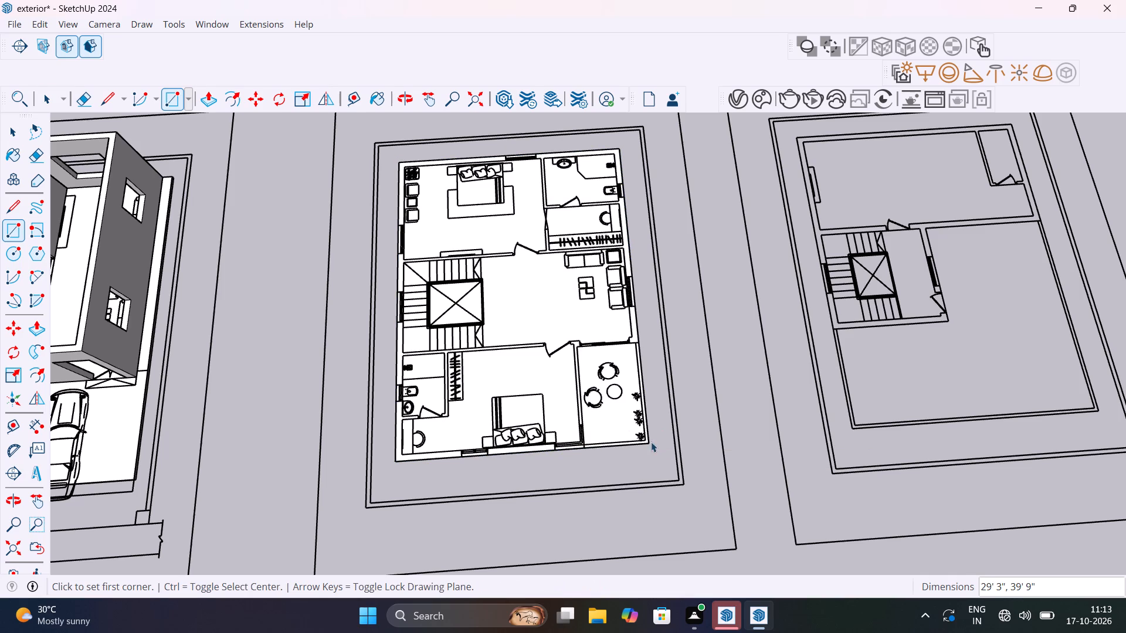
# Offset the upper-floor rectangle inward to the inner wall line and delete the inner face, keeping only the wall ring.
pyautogui.click(568, 398)
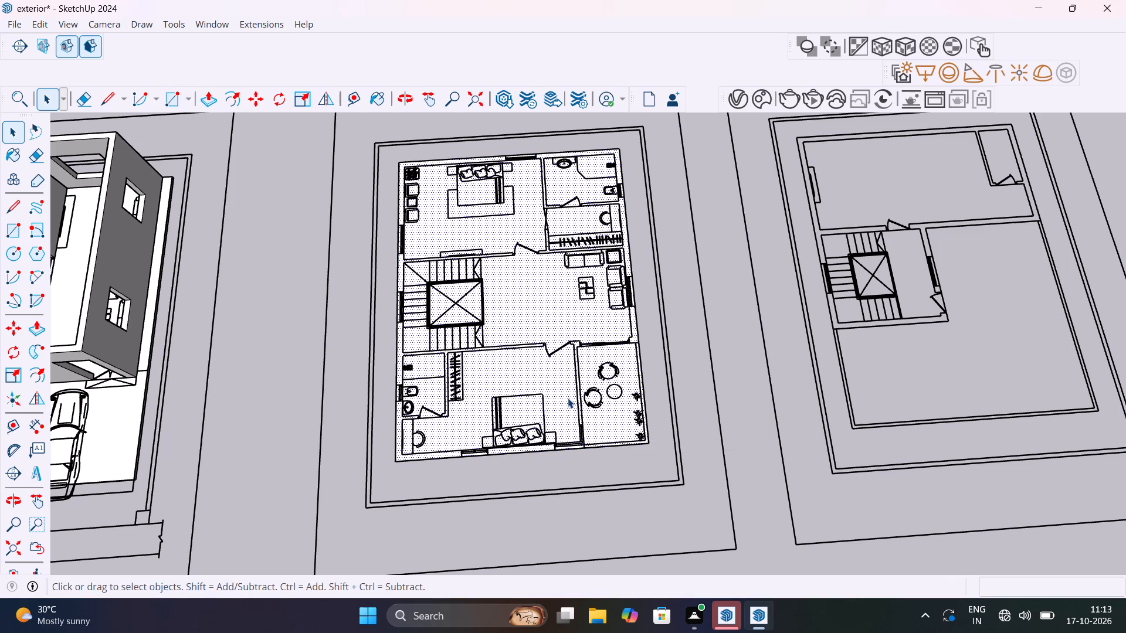
pyautogui.press('Escape')
pyautogui.press('f')
pyautogui.moveTo(636, 308); pyautogui.dragTo(630, 316)
pyautogui.press('space')
pyautogui.click(600, 328)
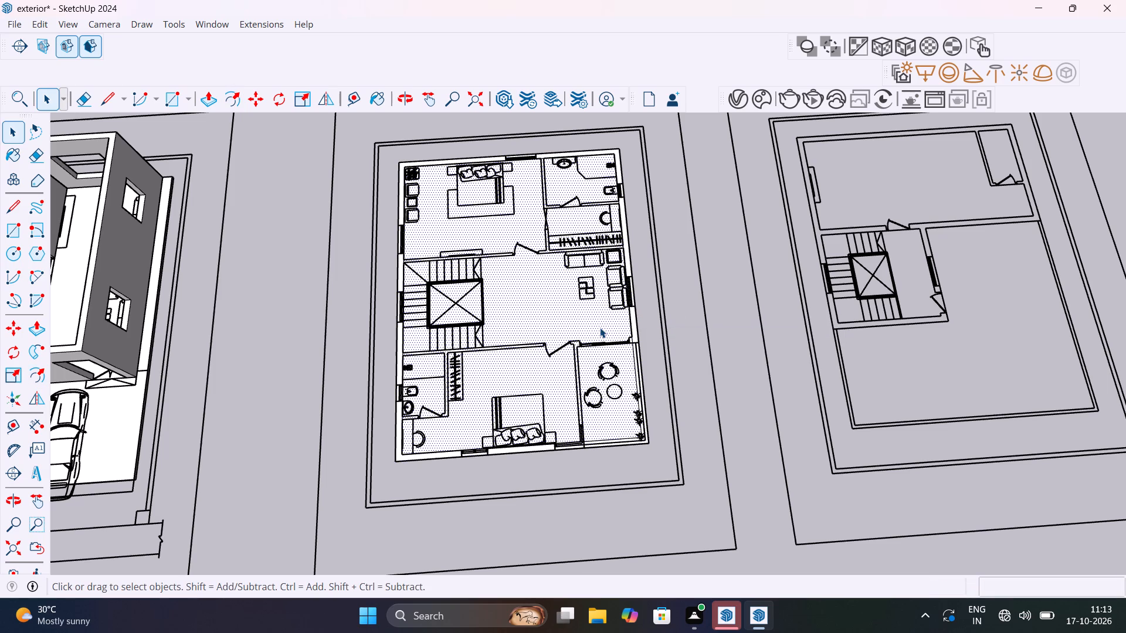
pyautogui.press('Delete')
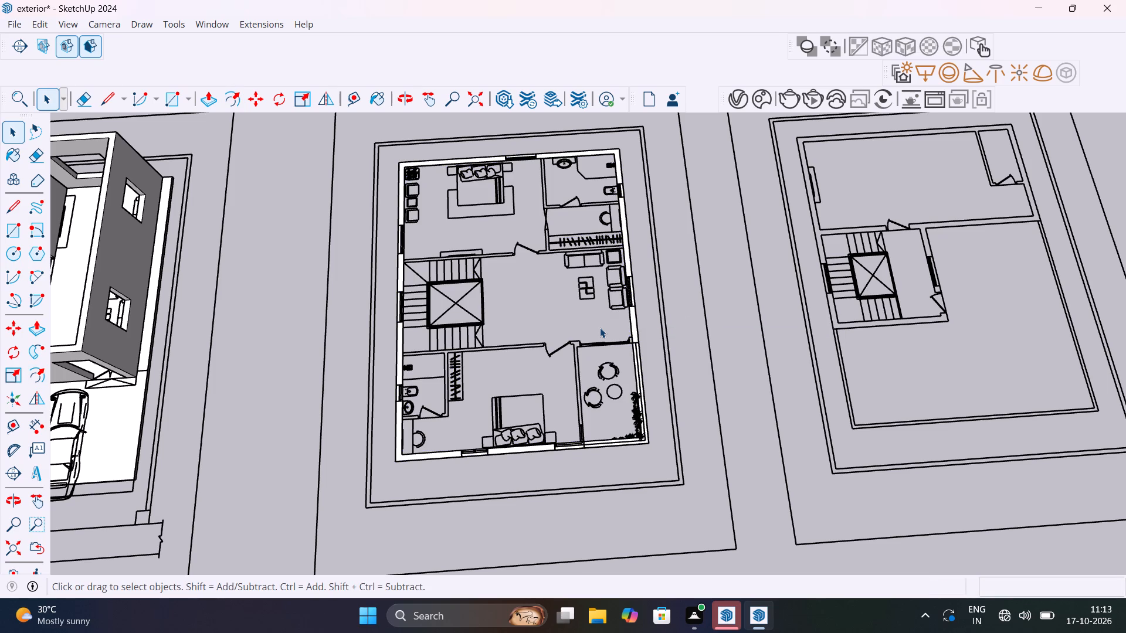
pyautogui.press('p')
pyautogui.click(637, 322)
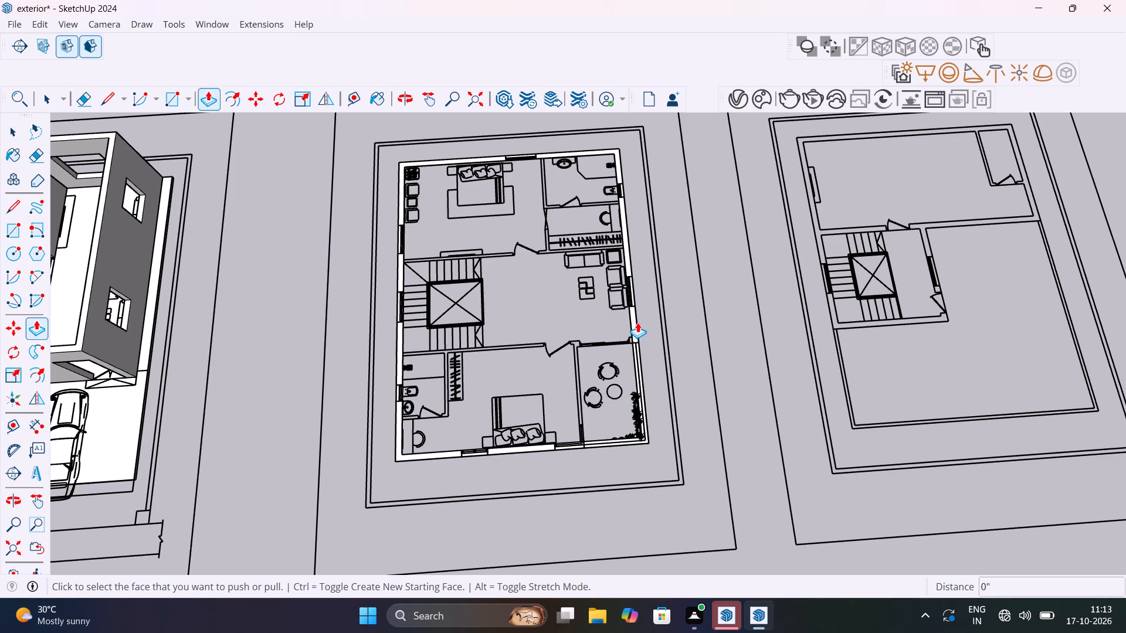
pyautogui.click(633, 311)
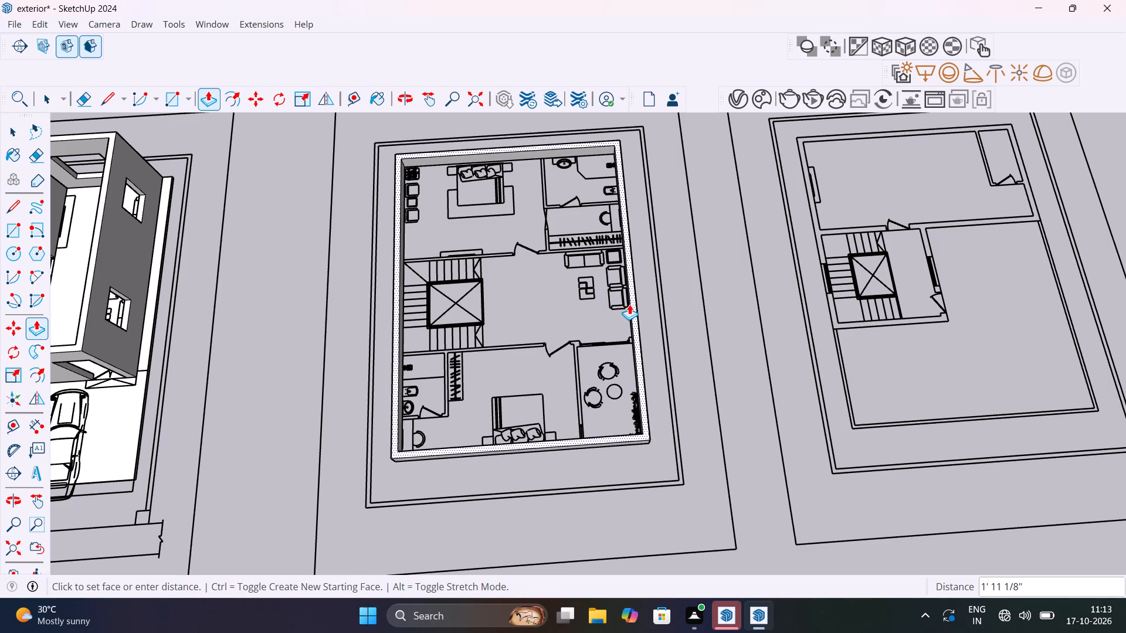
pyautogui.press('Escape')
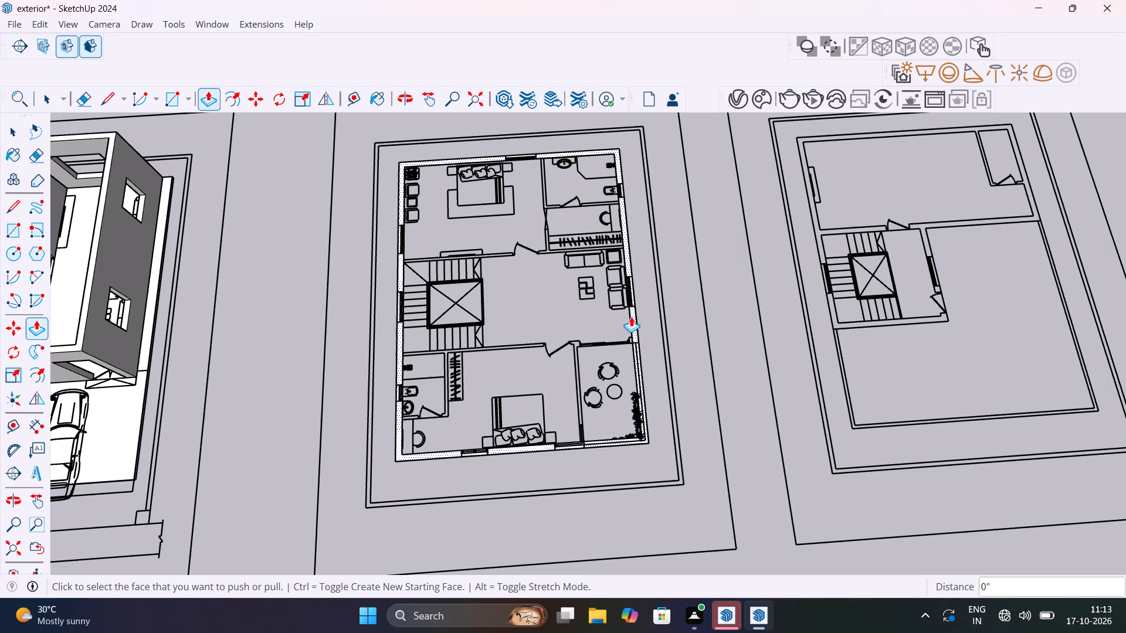
# Push/Pull the upper-floor outer wall ring up to a height of 10'.
pyautogui.scroll(8, 649, 358)
pyautogui.keyDown('shift'); pyautogui.moveTo(649, 358); pyautogui.dragTo(638, 334, button='middle'); pyautogui.keyUp('shift')
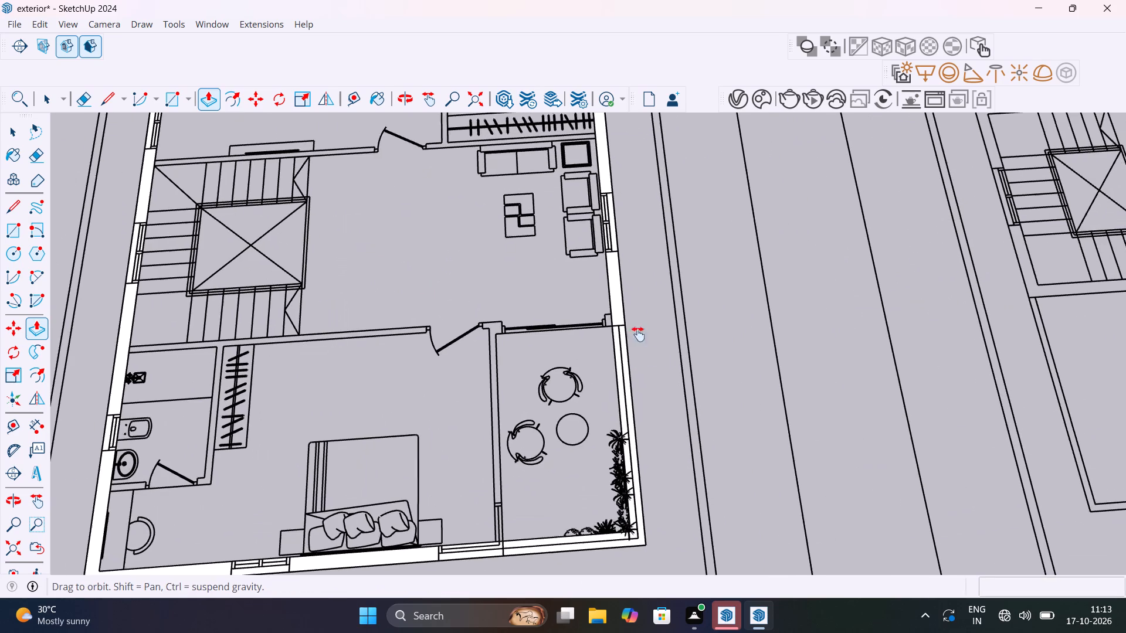
pyautogui.keyDown('shift'); pyautogui.moveTo(638, 334); pyautogui.dragTo(538, 248, button='middle'); pyautogui.keyUp('shift')
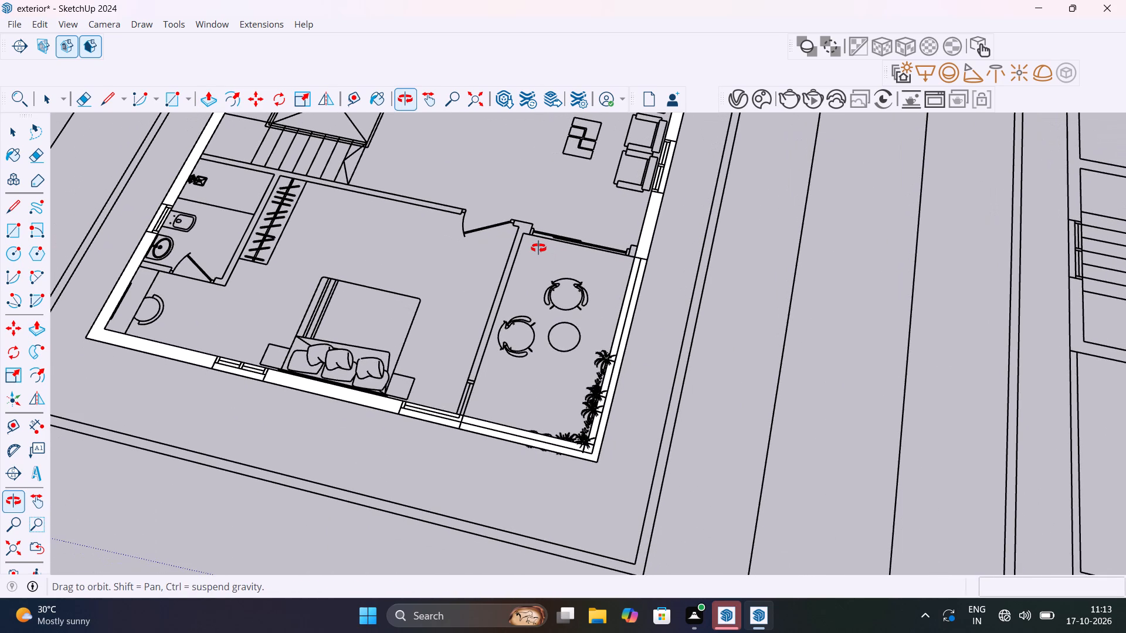
pyautogui.keyDown('shift'); pyautogui.moveTo(538, 248); pyautogui.dragTo(552, 234, button='middle'); pyautogui.keyUp('shift')
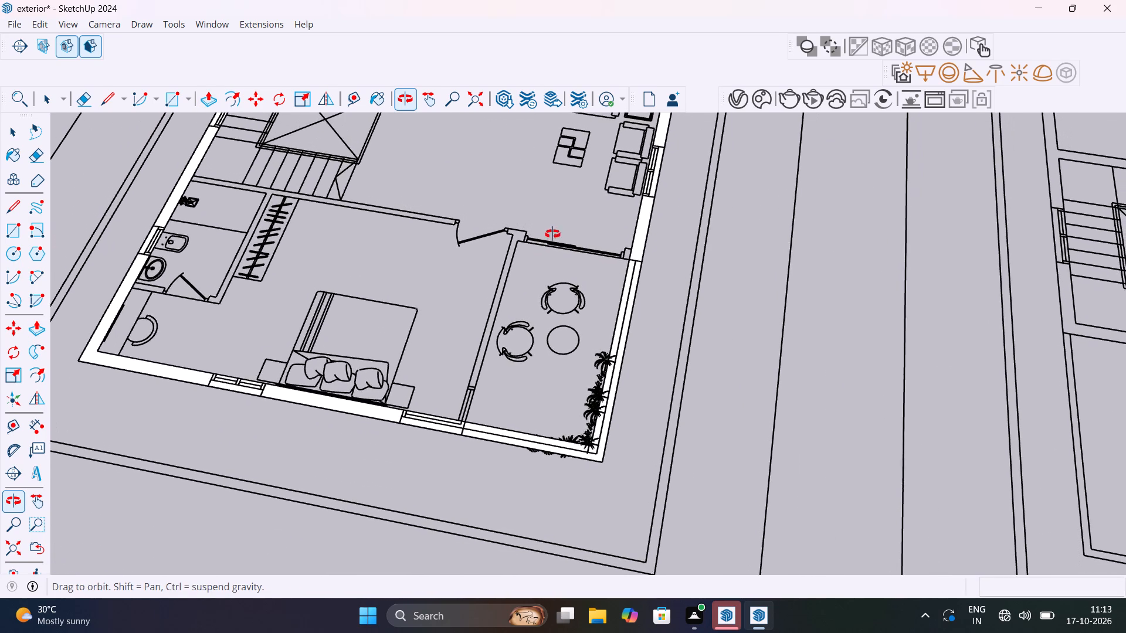
pyautogui.keyDown('shift'); pyautogui.moveTo(552, 234); pyautogui.dragTo(578, 230, button='middle'); pyautogui.keyUp('shift')
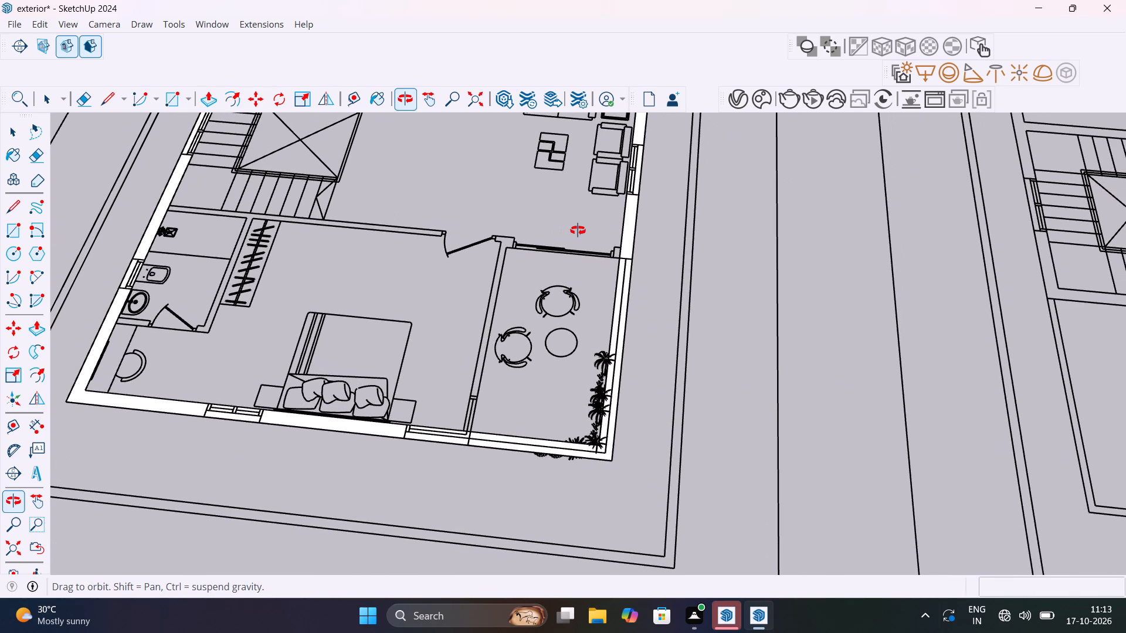
pyautogui.keyDown('shift'); pyautogui.moveTo(578, 230); pyautogui.dragTo(605, 256, button='middle'); pyautogui.keyUp('shift')
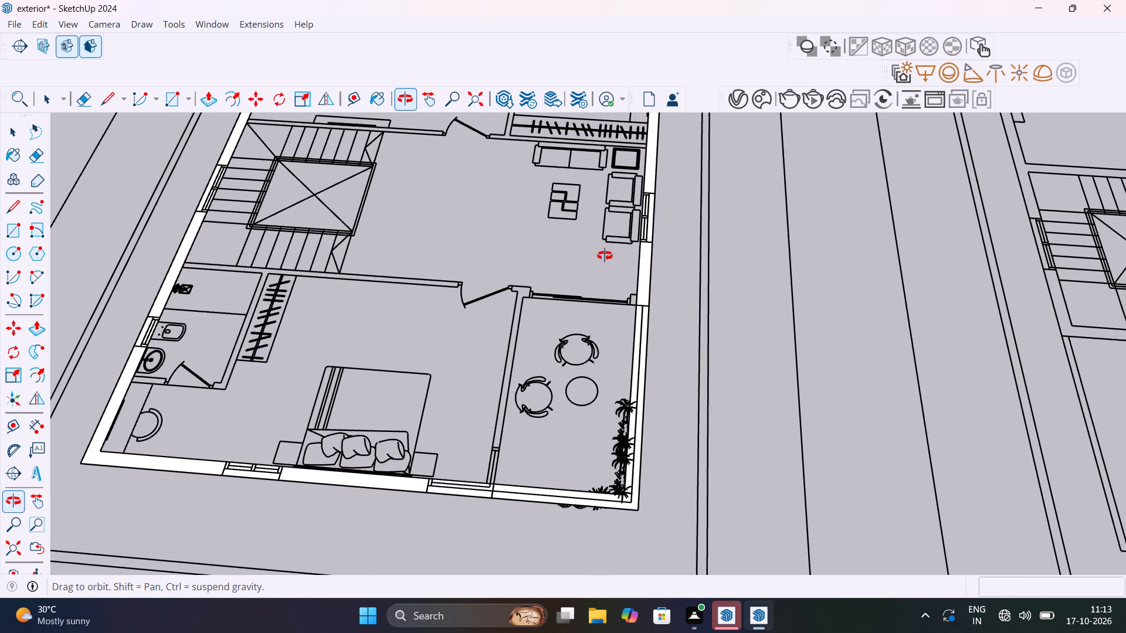
pyautogui.keyDown('shift'); pyautogui.moveTo(605, 256); pyautogui.dragTo(628, 251, button='middle'); pyautogui.keyUp('shift')
pyautogui.click(632, 257)
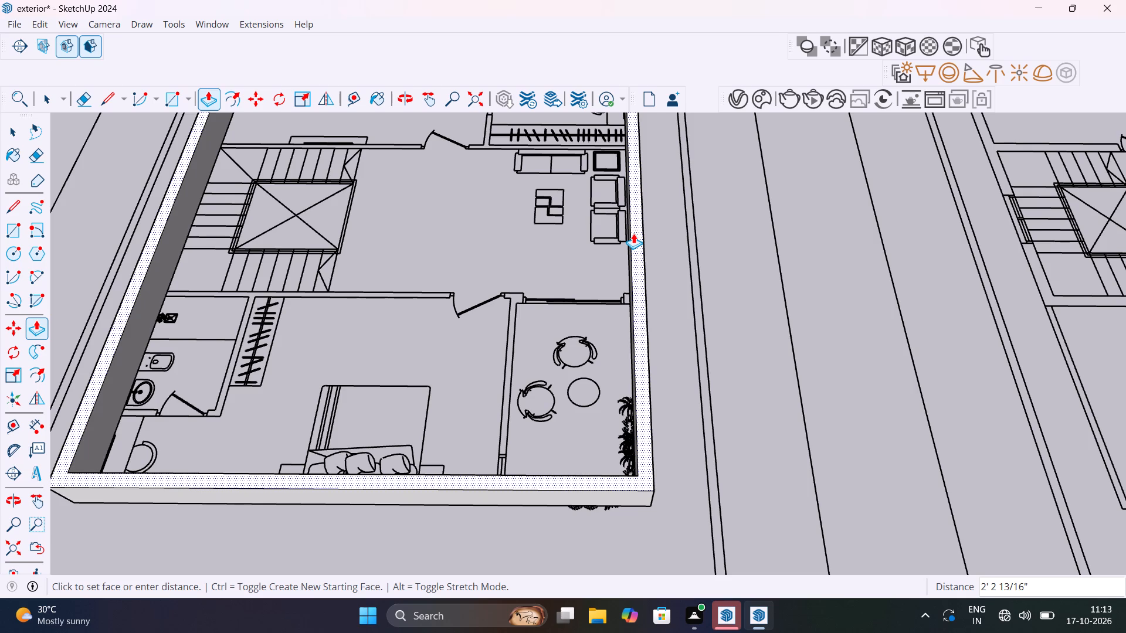
pyautogui.scroll(-8, 633, 233)
pyautogui.keyDown('shift'); pyautogui.moveTo(633, 239); pyautogui.dragTo(601, 358, button='middle'); pyautogui.keyUp('shift')
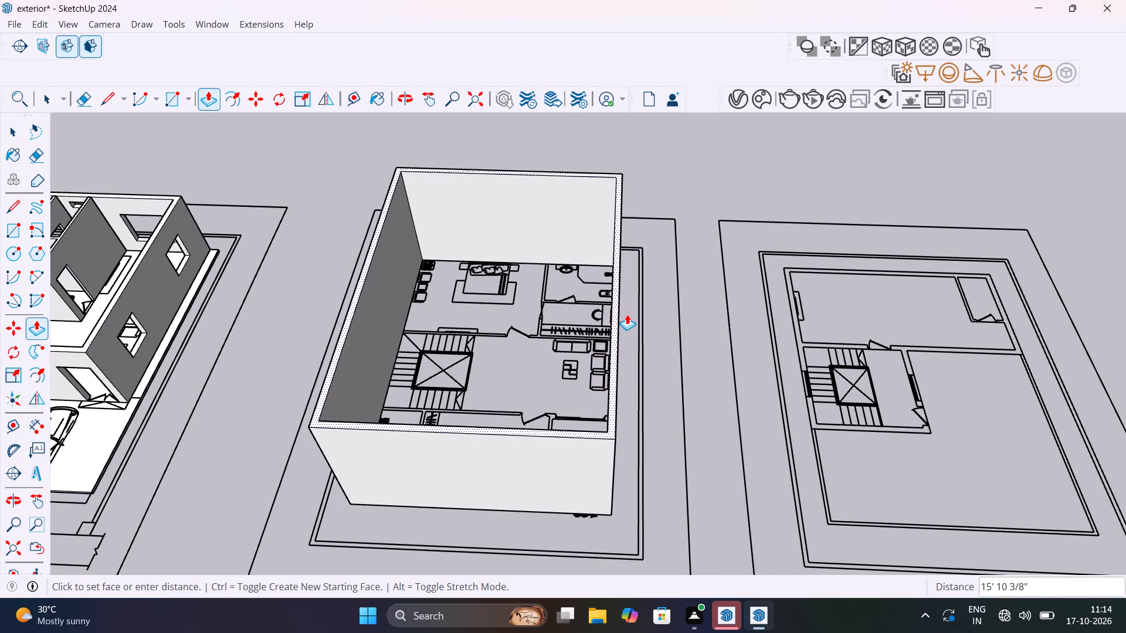
pyautogui.write("10'")
pyautogui.press('Return')
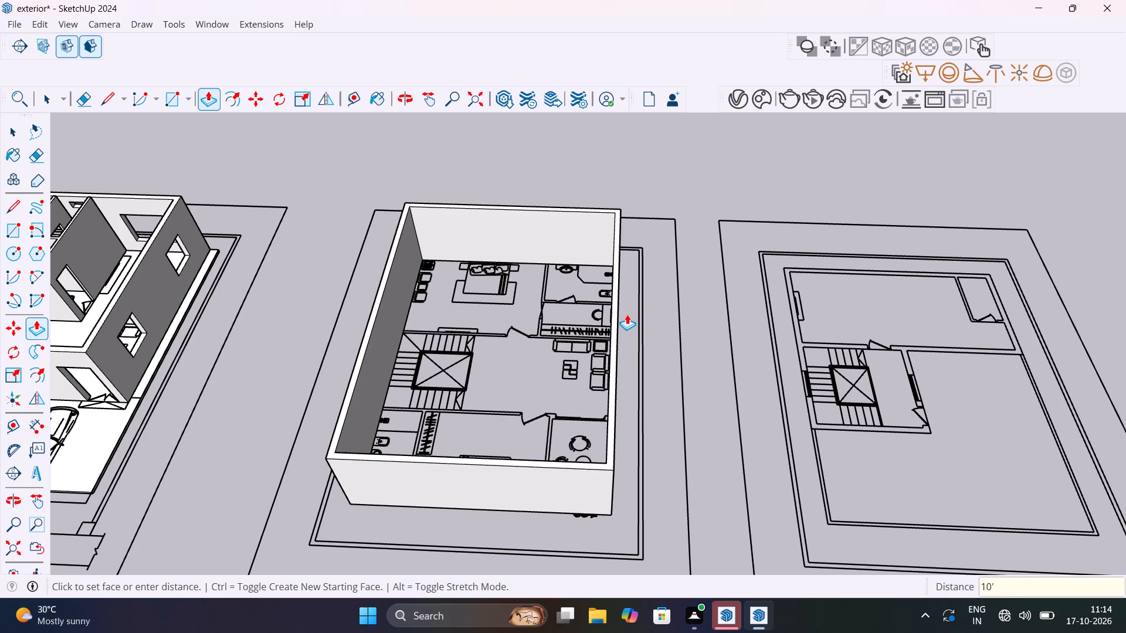
pyautogui.press('space')
# Show the hidden back edges and place a vertical guide about 27' 4 1/2" from the far corner on the long balcony-side wall, at the balcony's end.
pyautogui.press('k')
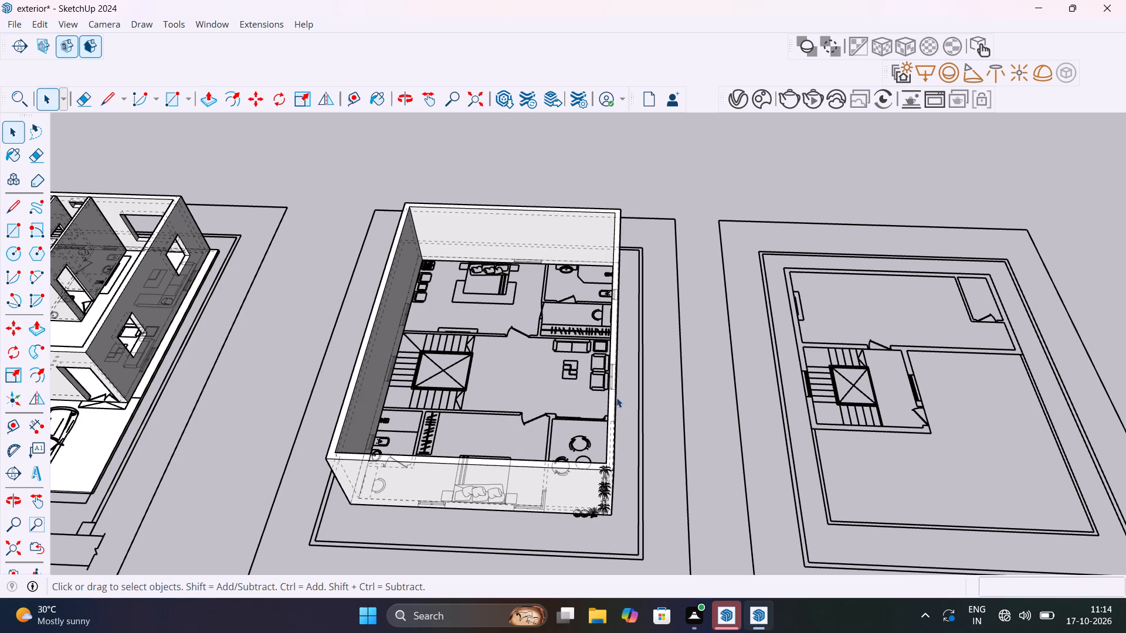
pyautogui.moveTo(608, 407); pyautogui.dragTo(189, 392, button='middle')
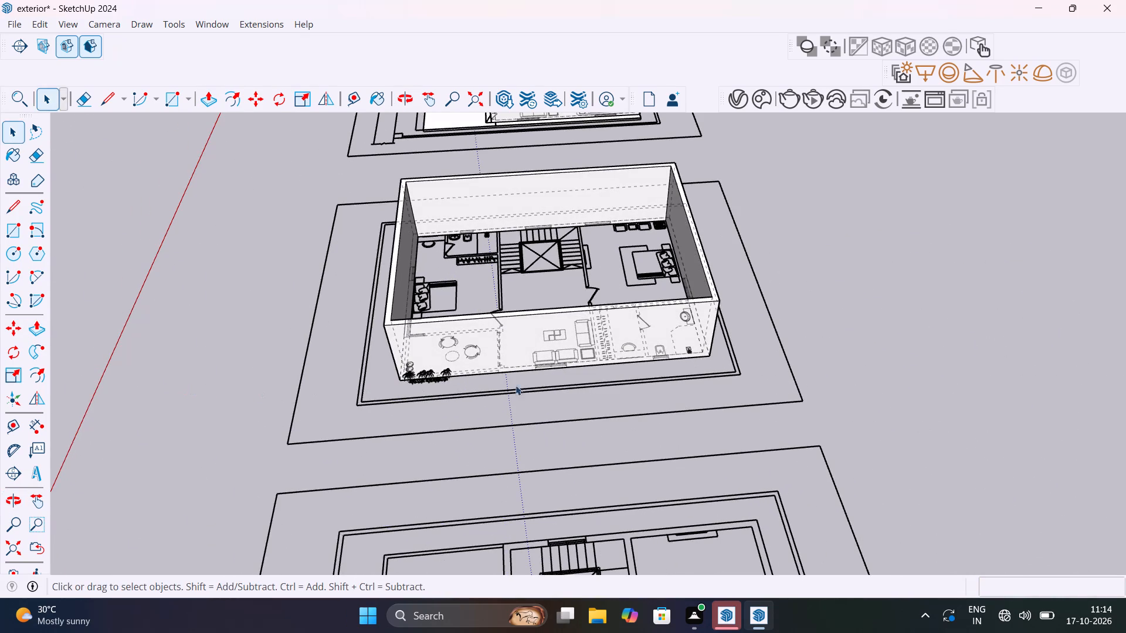
pyautogui.scroll(10, 506, 360)
pyautogui.moveTo(492, 376); pyautogui.dragTo(490, 451, button='middle')
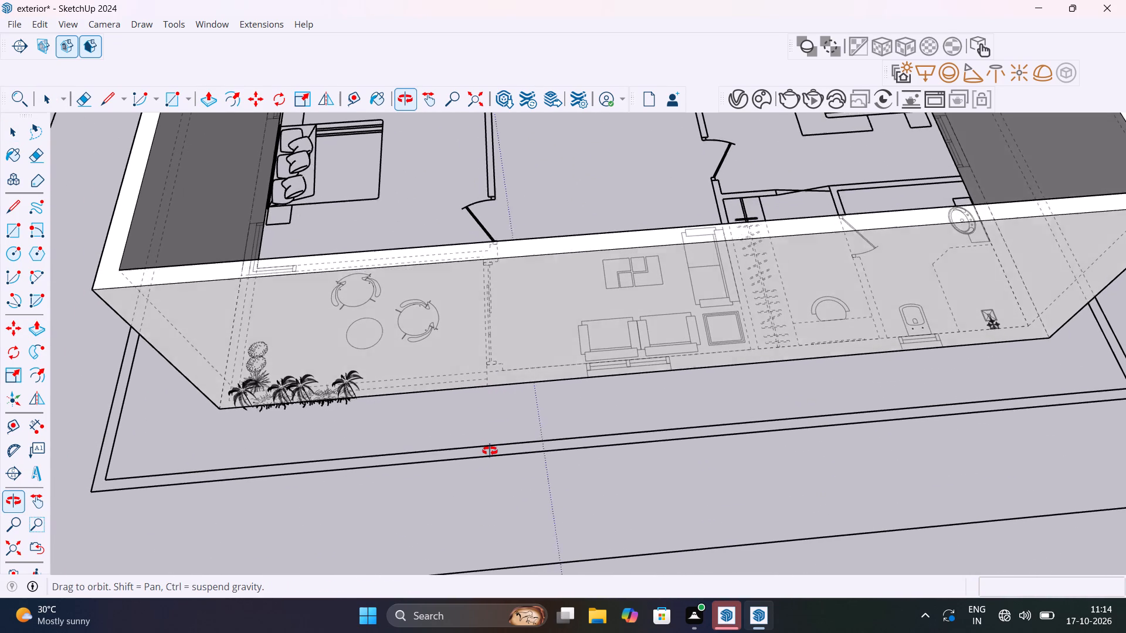
pyautogui.moveTo(490, 451); pyautogui.dragTo(569, 508, button='middle')
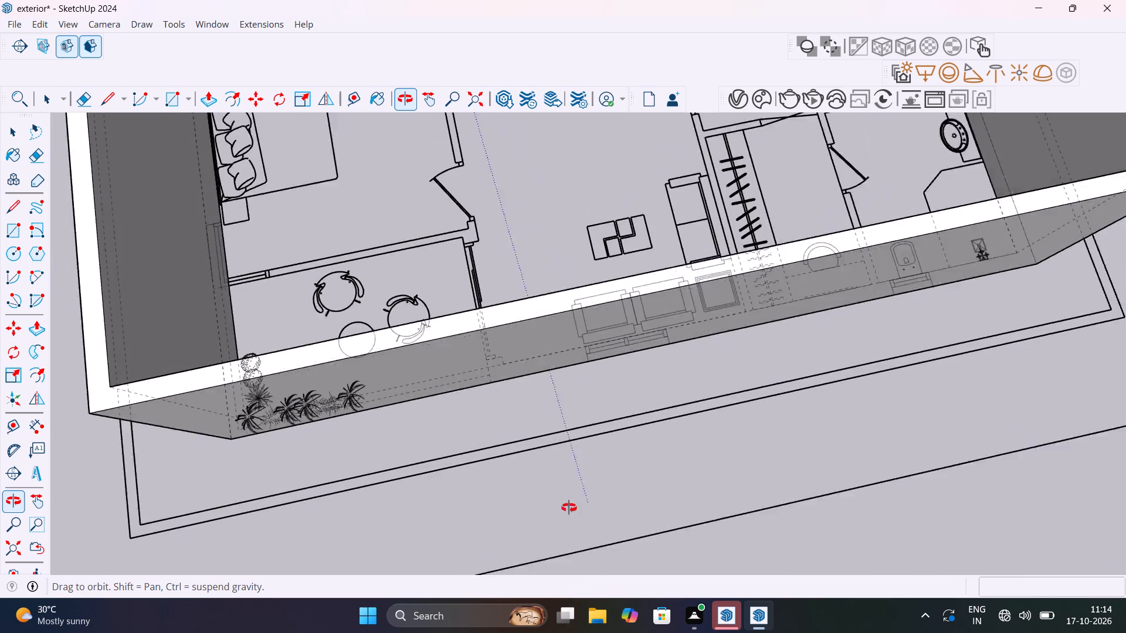
pyautogui.moveTo(569, 508); pyautogui.dragTo(534, 309, button='middle')
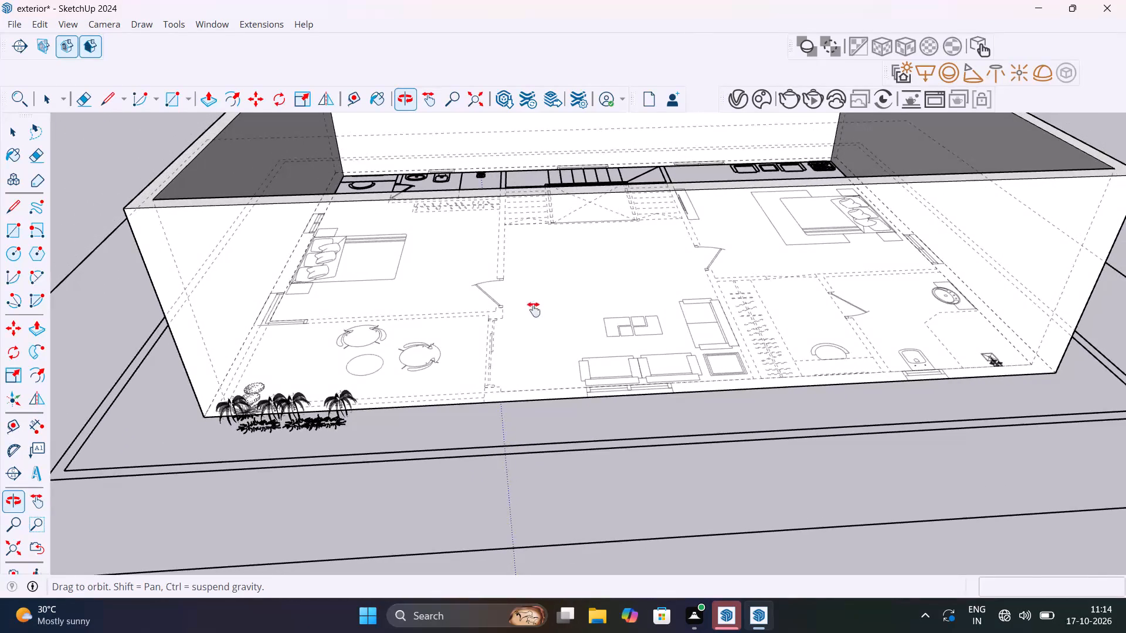
pyautogui.moveTo(534, 309); pyautogui.dragTo(537, 373, button='middle')
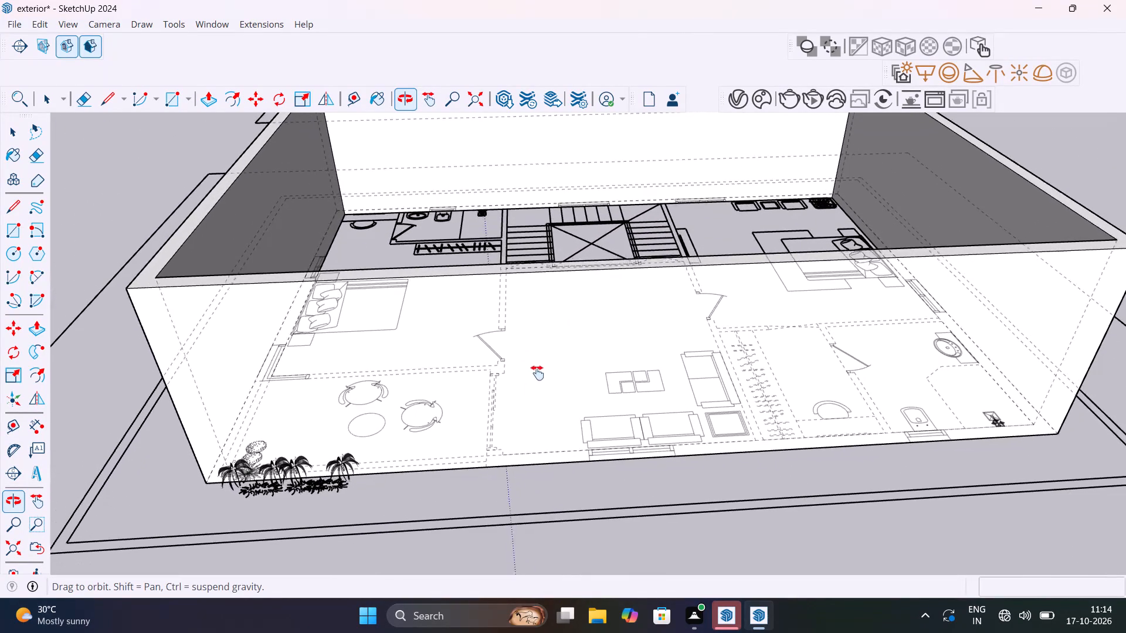
pyautogui.moveTo(537, 373); pyautogui.dragTo(538, 359, button='middle')
pyautogui.press('t')
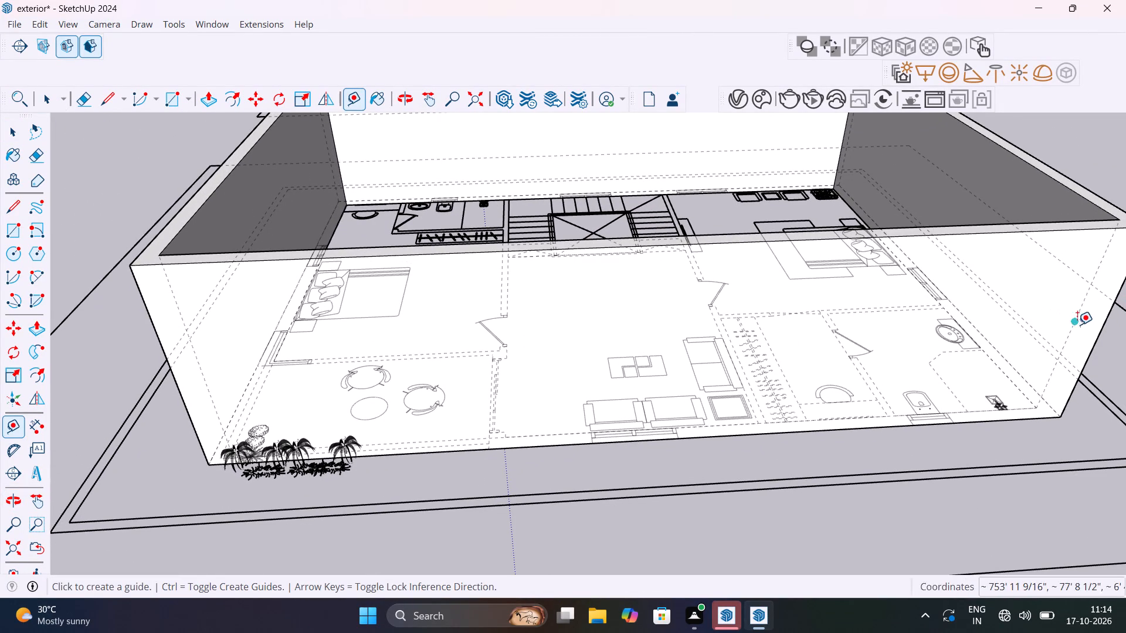
pyautogui.click(1104, 326)
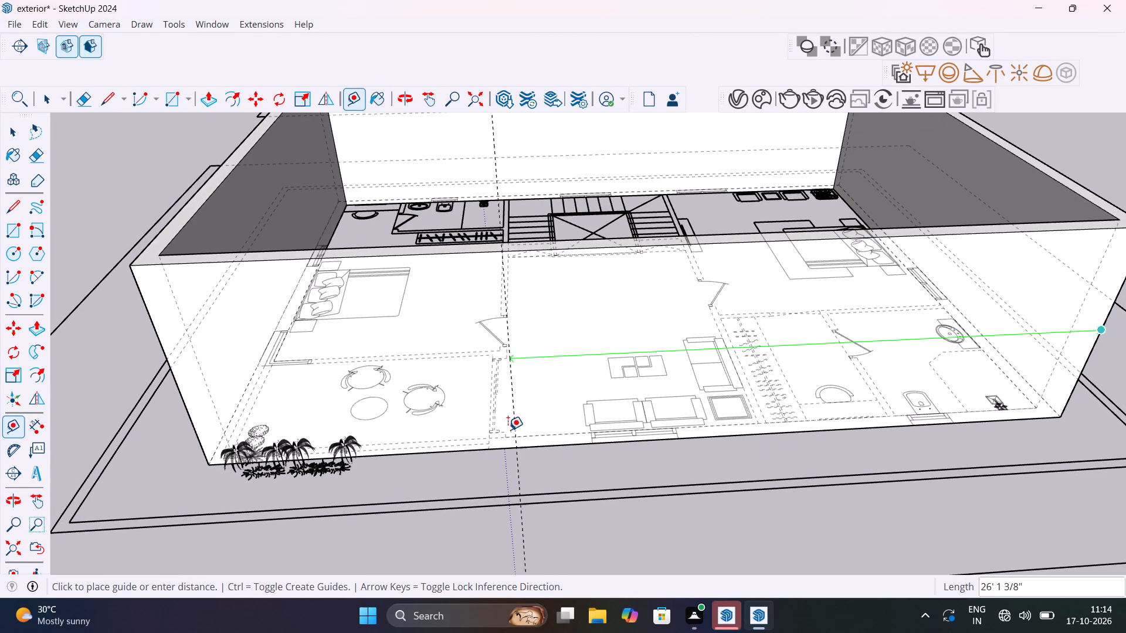
pyautogui.click(491, 443)
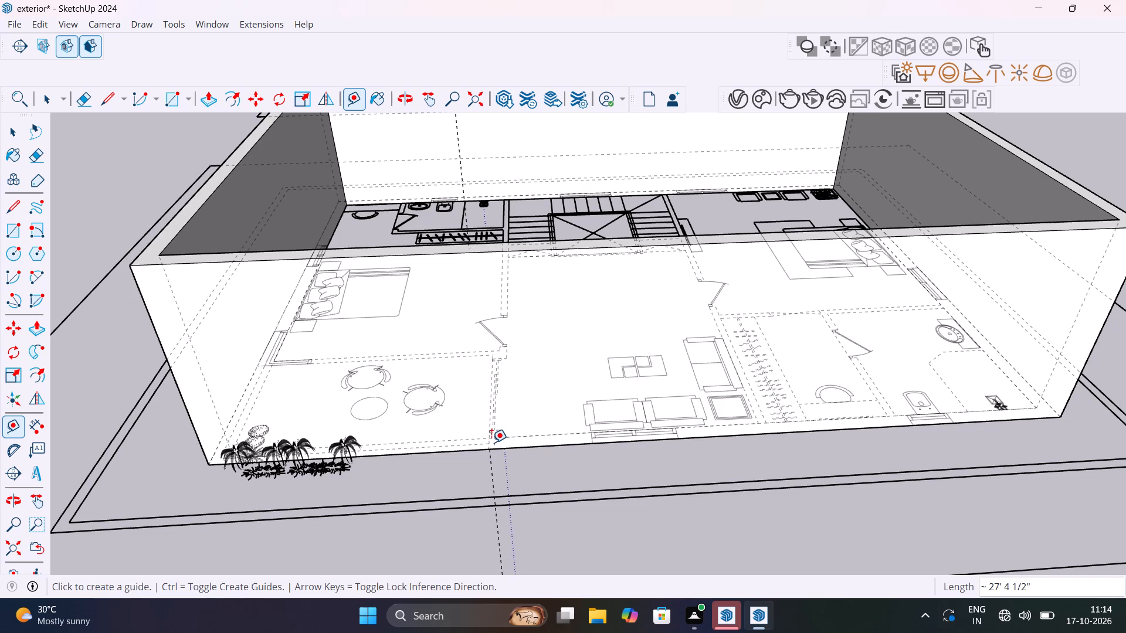
# Place a guide across the wall top 12' 4 1/2" from the short wall's outer edge, meeting the vertical balcony guide.
pyautogui.moveTo(535, 400); pyautogui.dragTo(562, 511, button='middle')
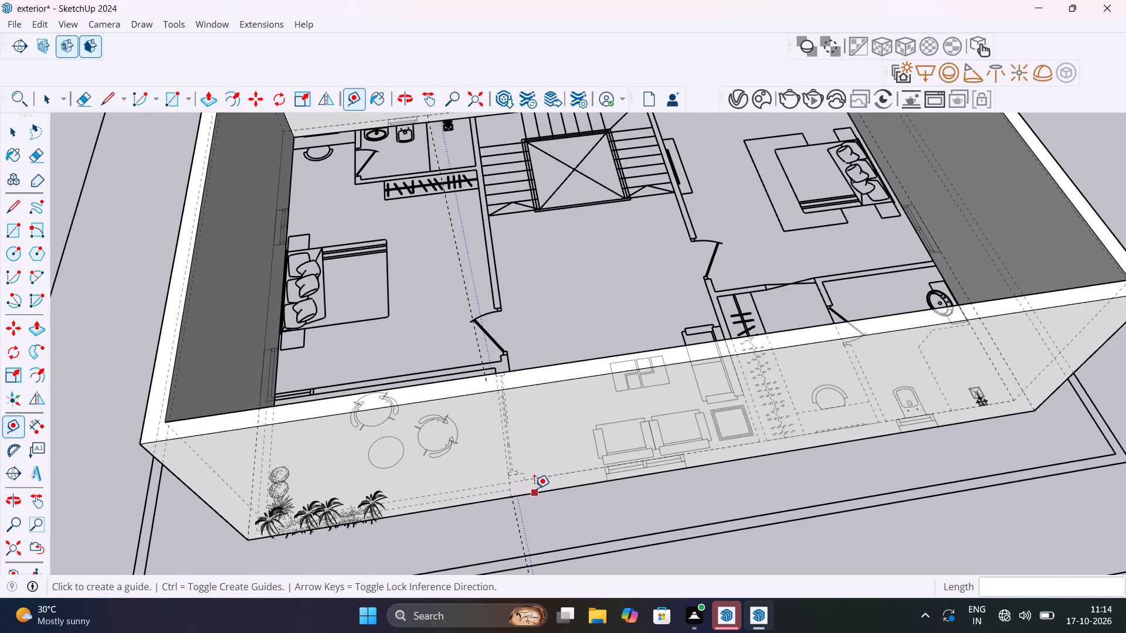
pyautogui.scroll(-5, 538, 483)
pyautogui.keyDown('shift'); pyautogui.moveTo(538, 483); pyautogui.dragTo(554, 513, button='middle'); pyautogui.keyUp('shift')
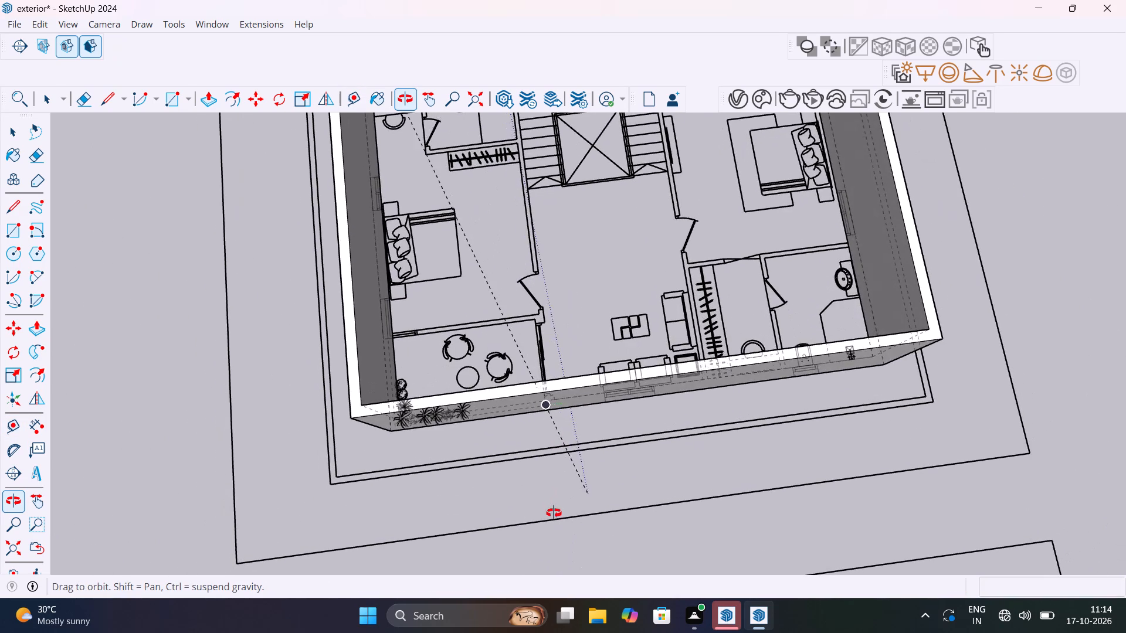
pyautogui.keyDown('shift'); pyautogui.moveTo(554, 513); pyautogui.dragTo(576, 444, button='middle'); pyautogui.keyUp('shift')
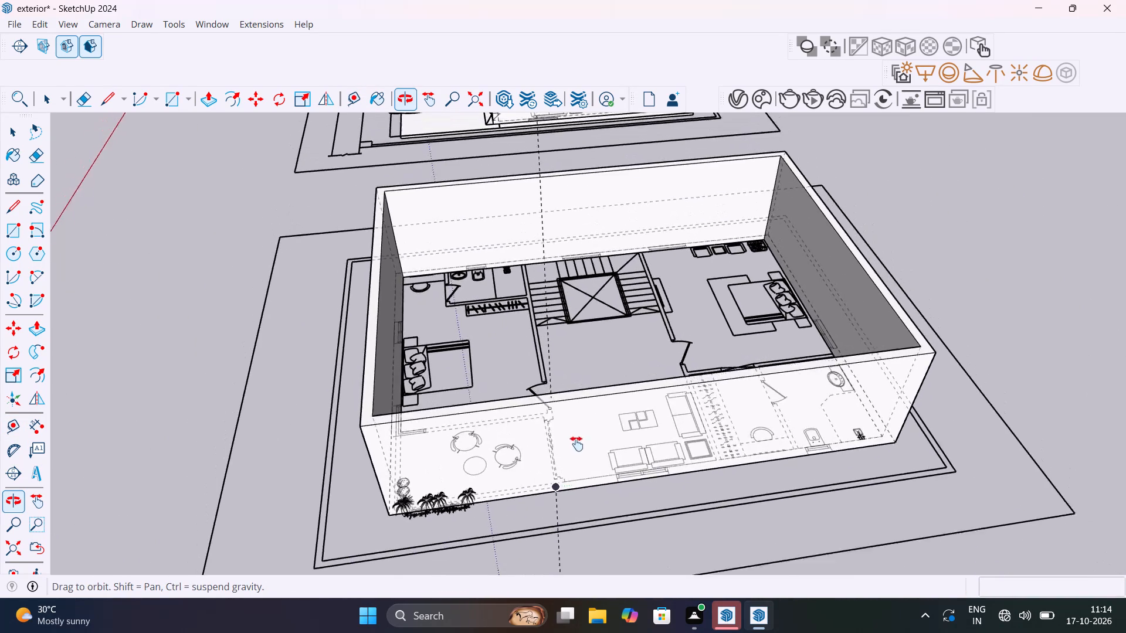
pyautogui.keyDown('shift'); pyautogui.moveTo(576, 444); pyautogui.dragTo(580, 430, button='middle'); pyautogui.keyUp('shift')
pyautogui.scroll(9, 576, 407)
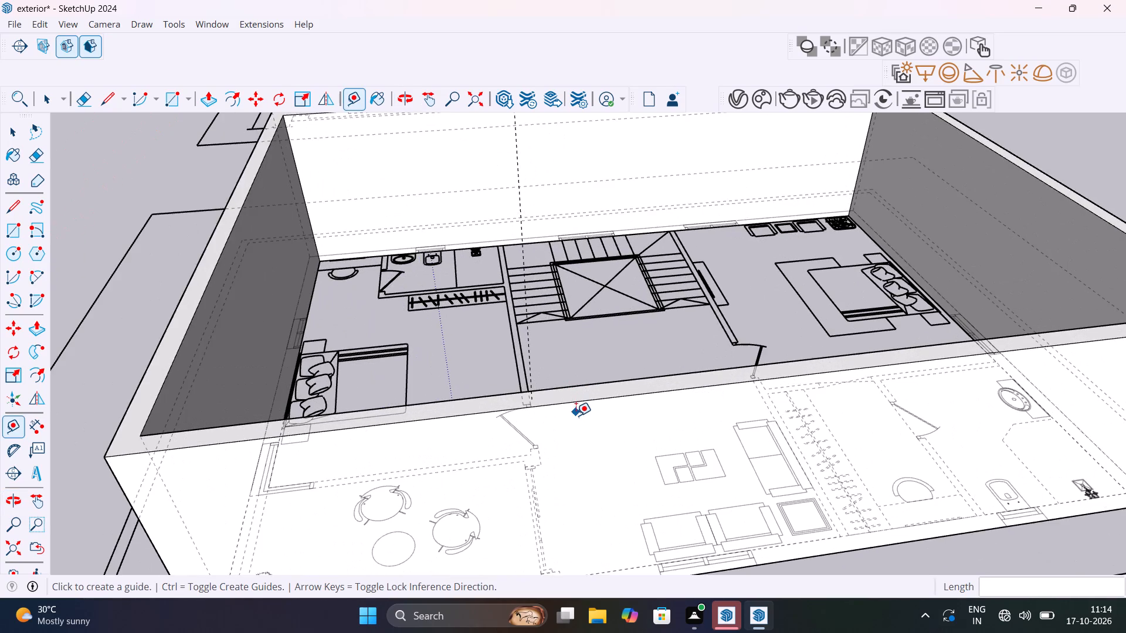
pyautogui.moveTo(576, 416); pyautogui.dragTo(535, 430, button='middle')
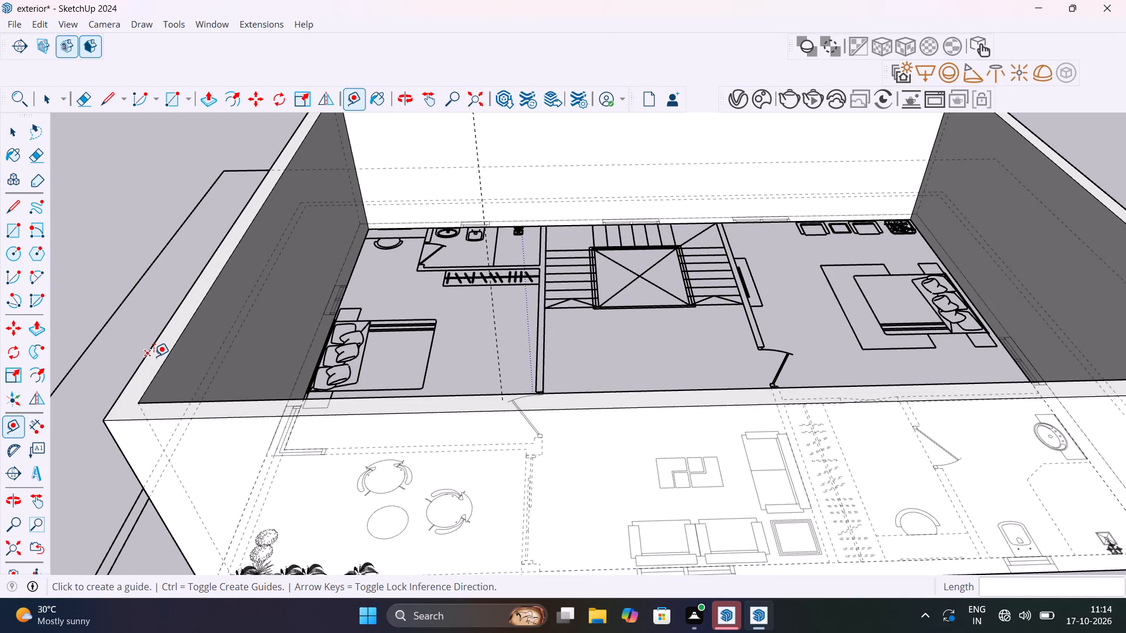
pyautogui.click(154, 355)
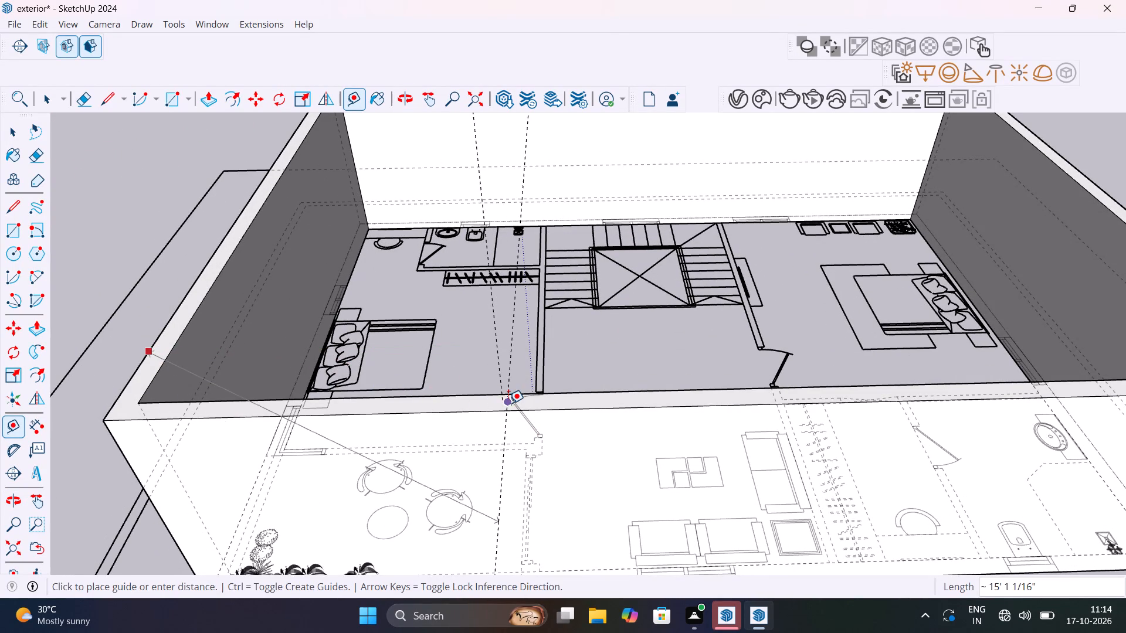
pyautogui.click(504, 397)
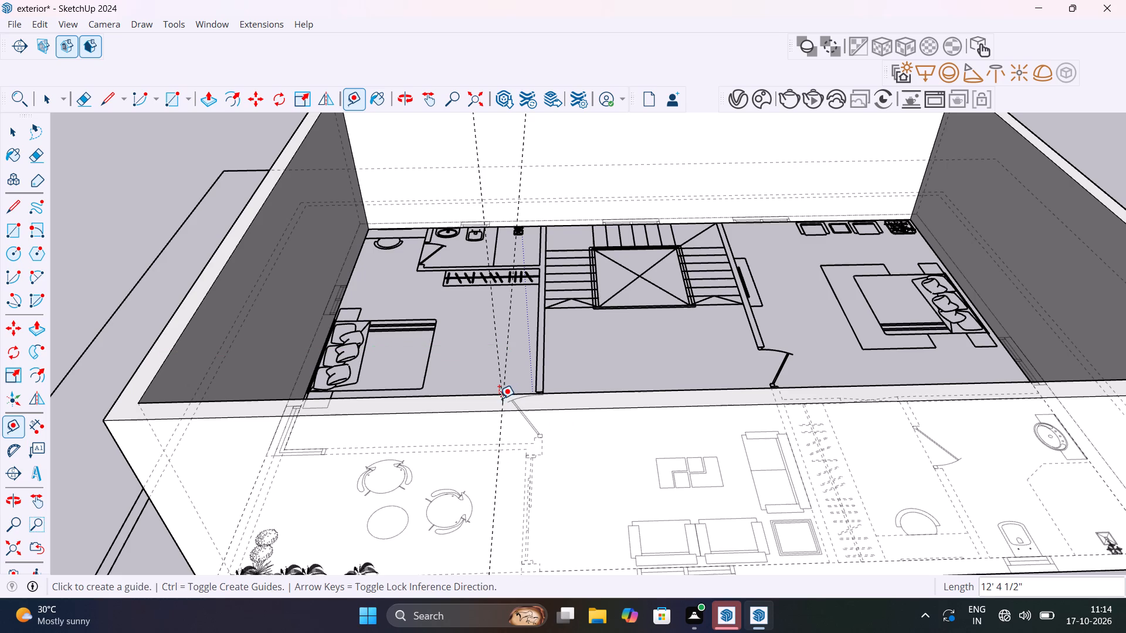
# Place a vertical guide on the short bedroom-side outer wall, 21' 9" from its far corner, at the bedroom-balcony partition.
pyautogui.moveTo(333, 419); pyautogui.dragTo(786, 377, button='middle')
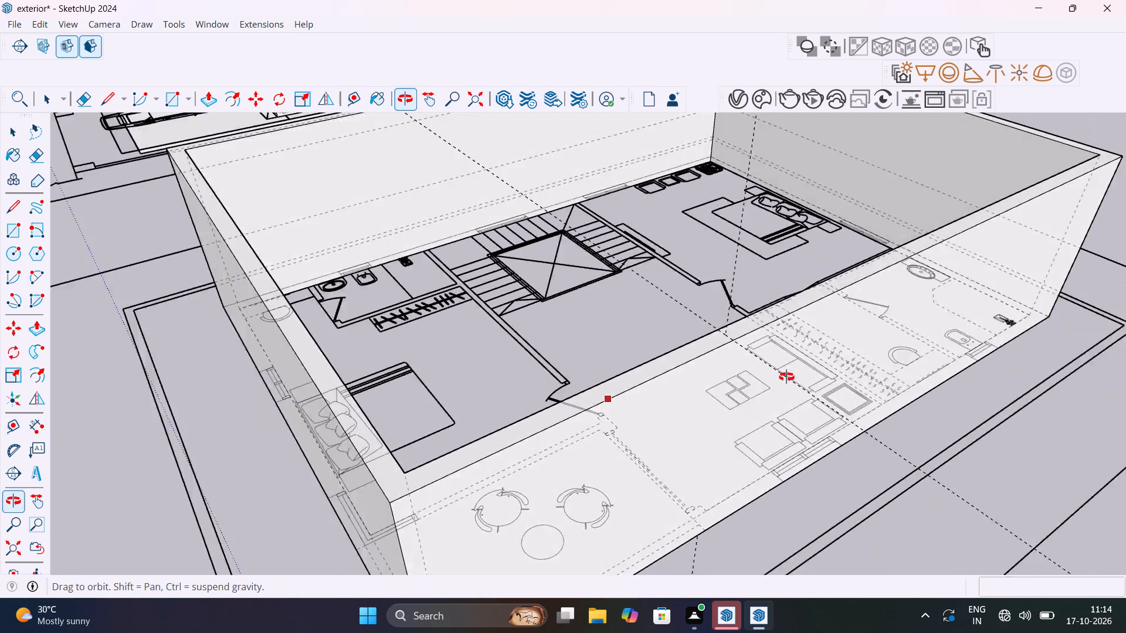
pyautogui.moveTo(786, 377); pyautogui.dragTo(815, 381, button='middle')
pyautogui.scroll(-6, 459, 394)
pyautogui.moveTo(476, 417); pyautogui.dragTo(773, 389, button='middle')
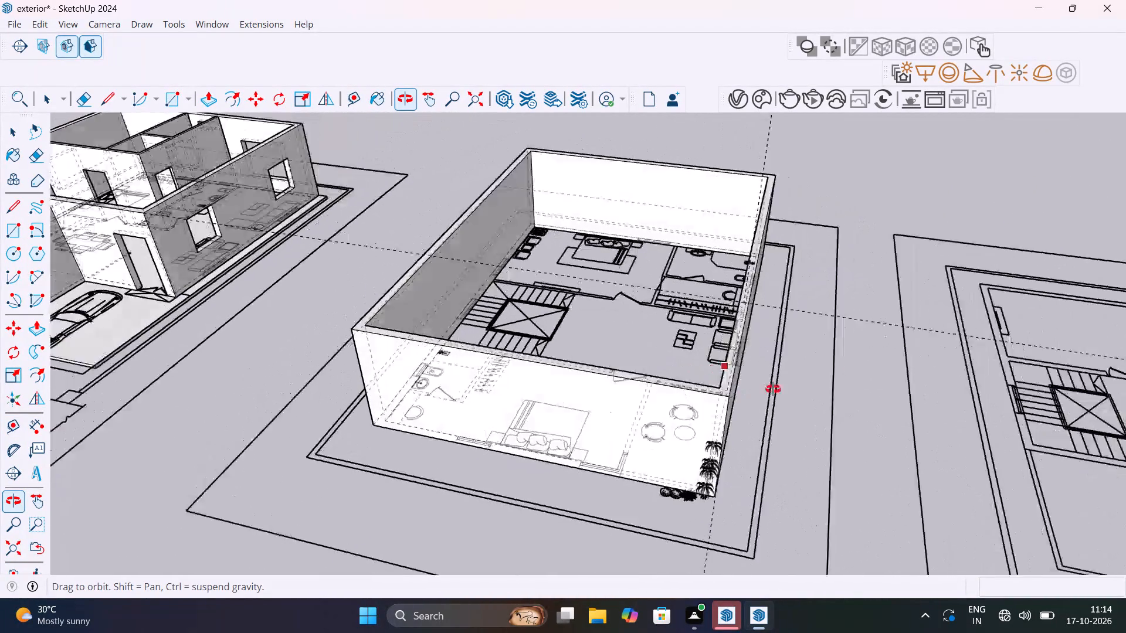
pyautogui.moveTo(773, 389); pyautogui.dragTo(803, 353, button='middle')
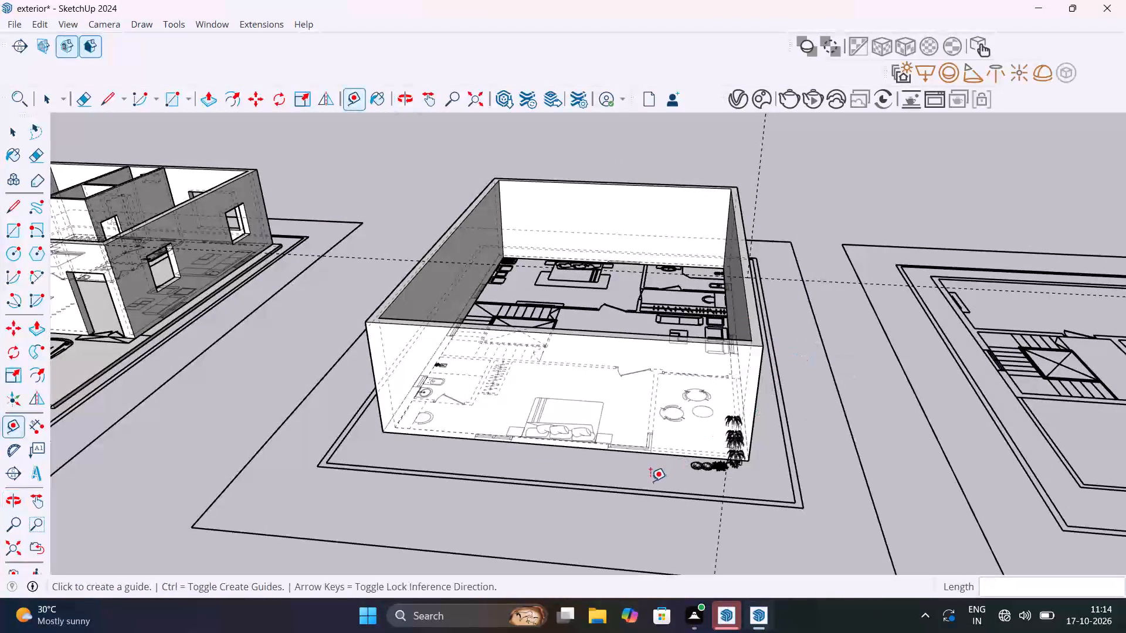
pyautogui.scroll(6, 662, 447)
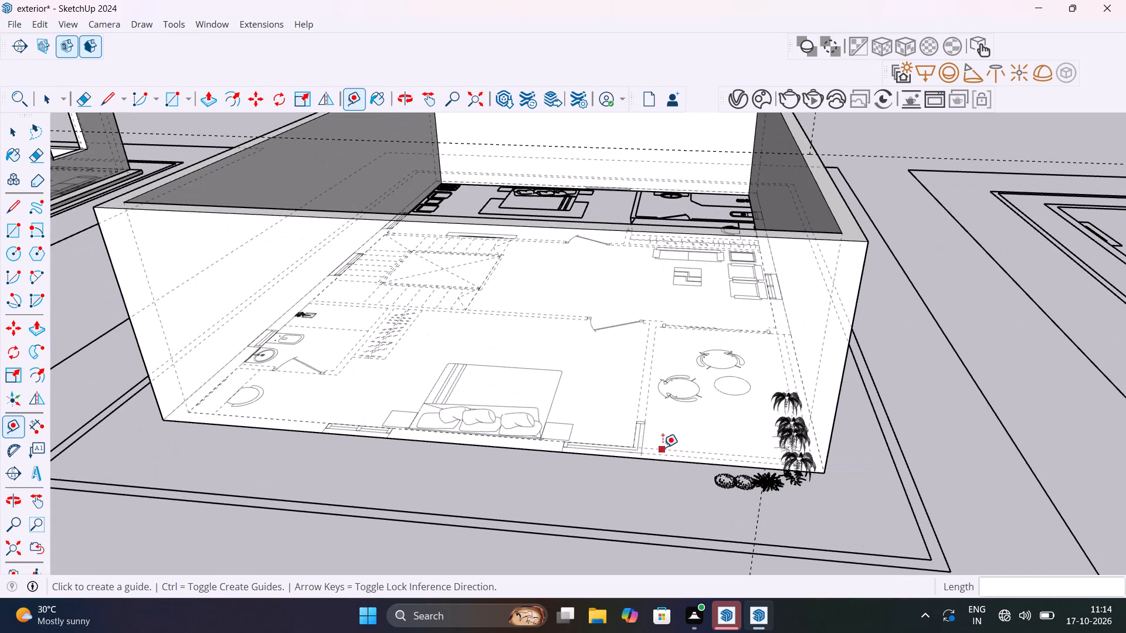
pyautogui.click(141, 356)
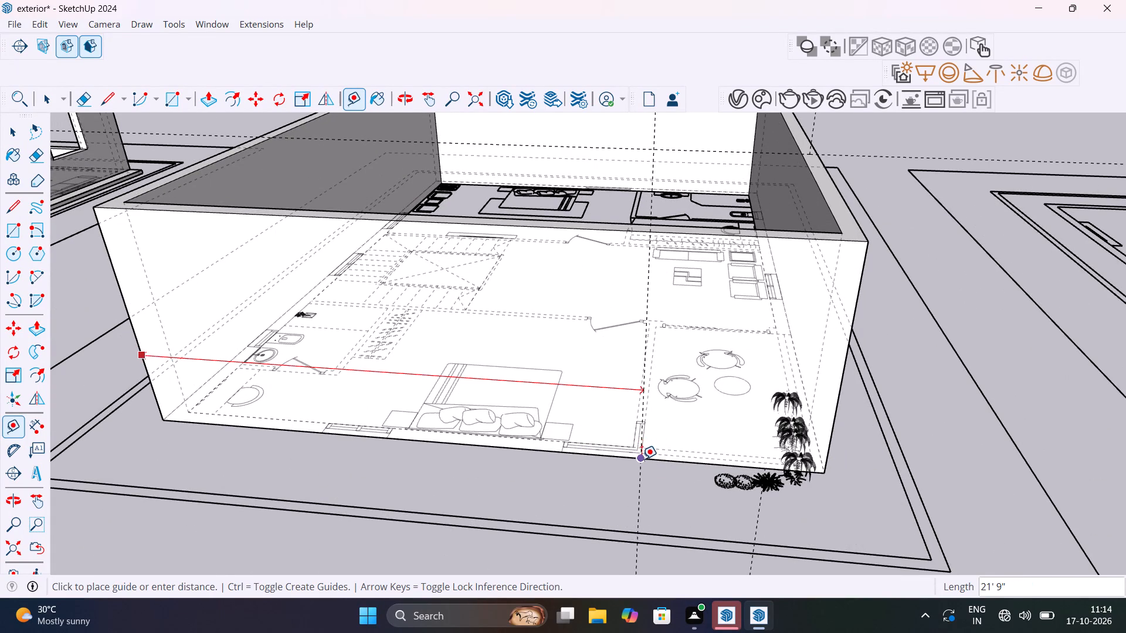
pyautogui.scroll(4, 642, 459)
pyautogui.moveTo(646, 459); pyautogui.dragTo(683, 359, button='middle')
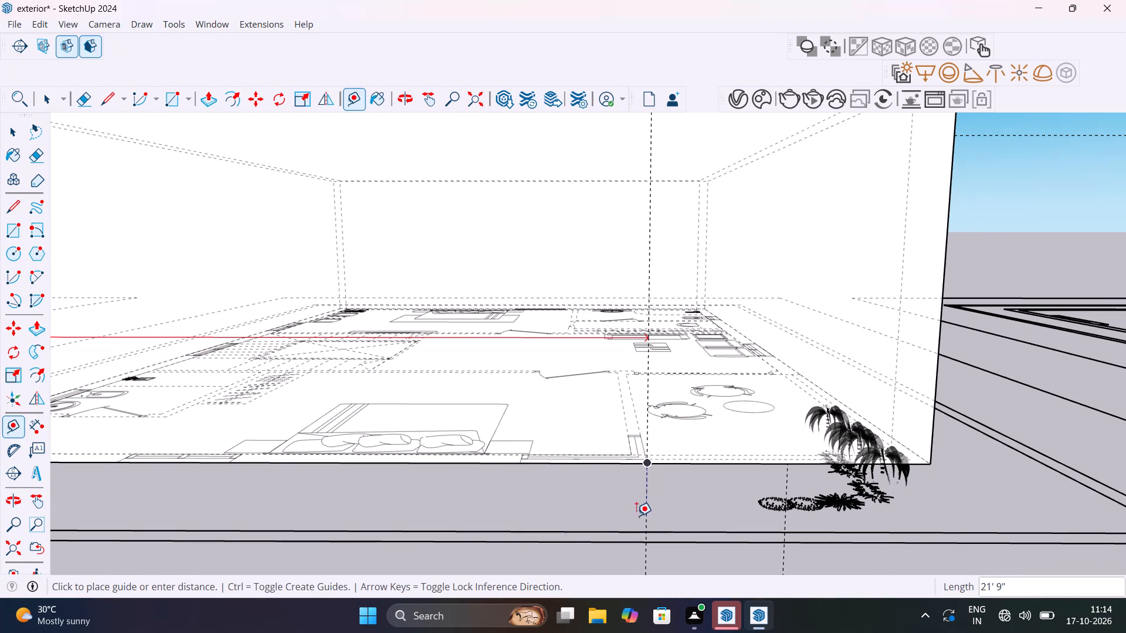
pyautogui.click(647, 470)
# Place a guide across the wall top 7' 6" from the long balcony-side wall's outer edge, meeting the short wall's vertical guide.
pyautogui.moveTo(634, 393); pyautogui.dragTo(599, 558, button='middle')
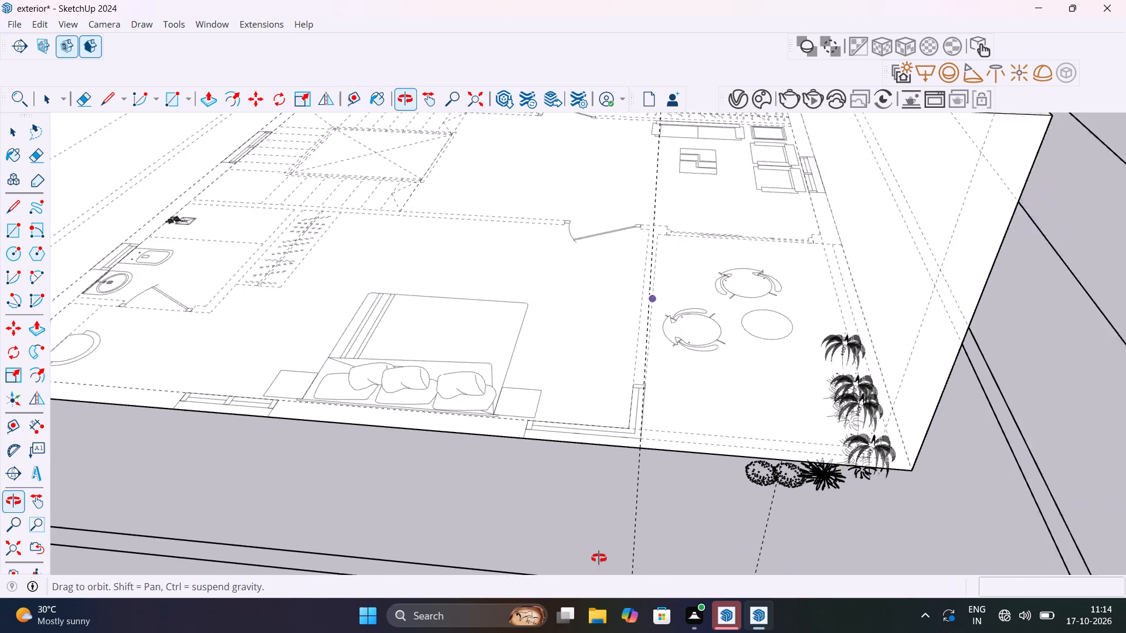
pyautogui.moveTo(599, 558); pyautogui.dragTo(598, 560, button='middle')
pyautogui.scroll(-12, 654, 457)
pyautogui.scroll(9, 671, 386)
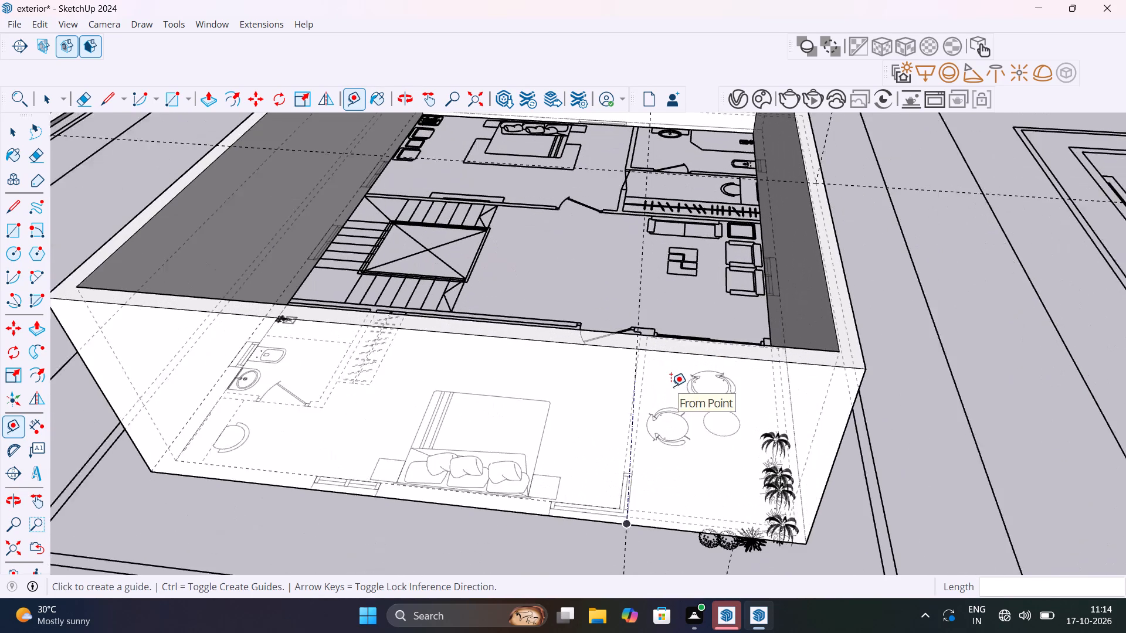
pyautogui.moveTo(674, 389); pyautogui.dragTo(533, 453, button='middle')
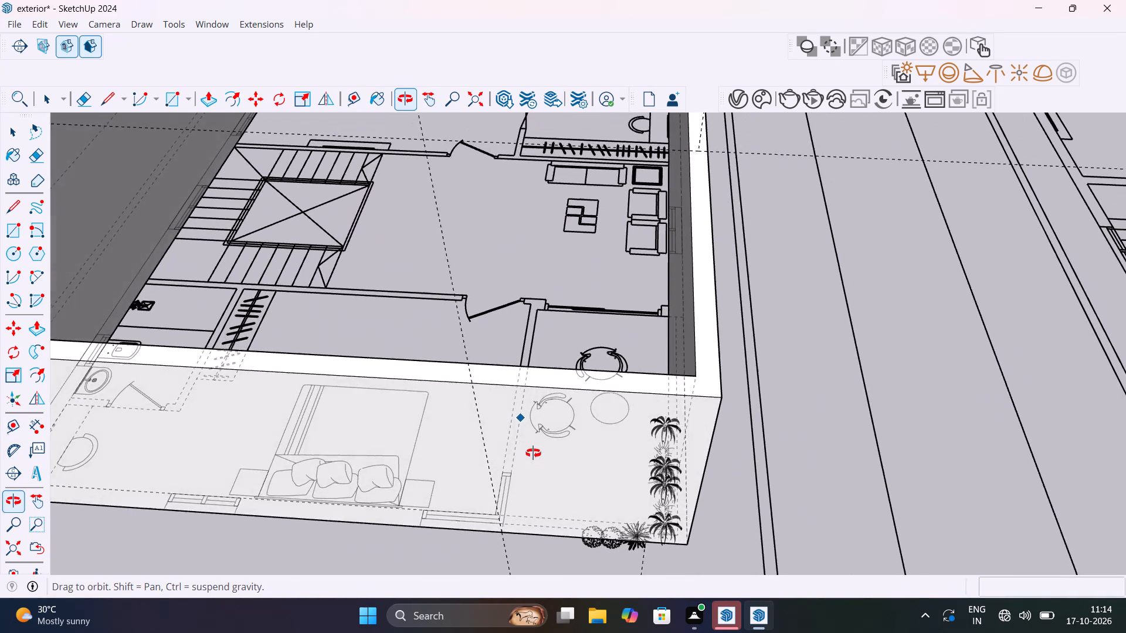
pyautogui.moveTo(533, 453); pyautogui.dragTo(611, 414, button='middle')
pyautogui.scroll(1, 611, 414)
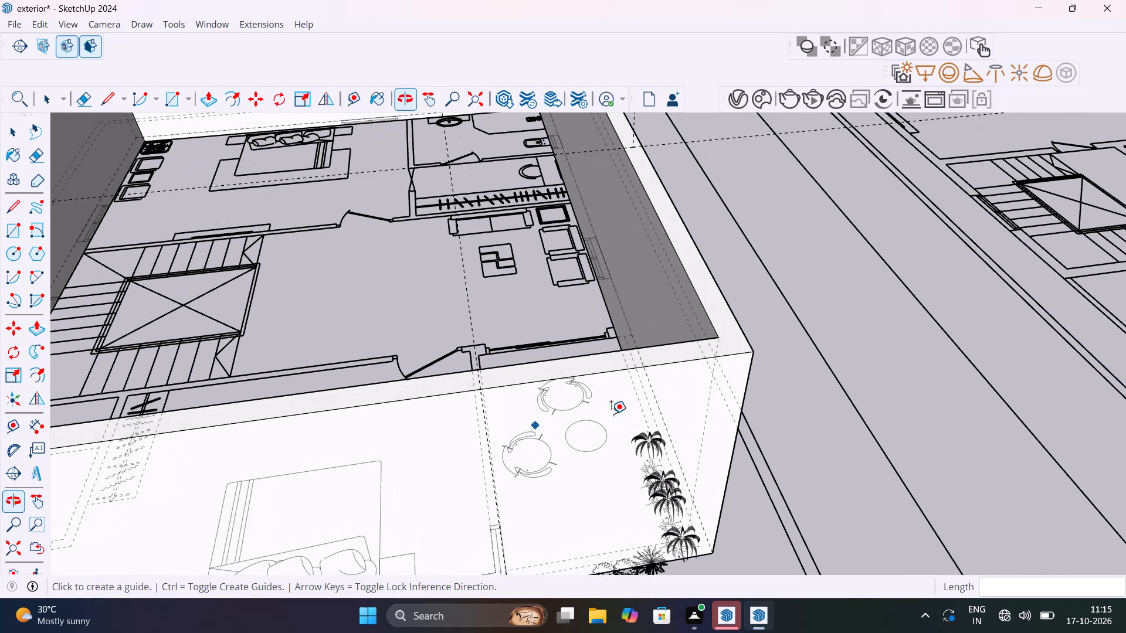
pyautogui.click(734, 315)
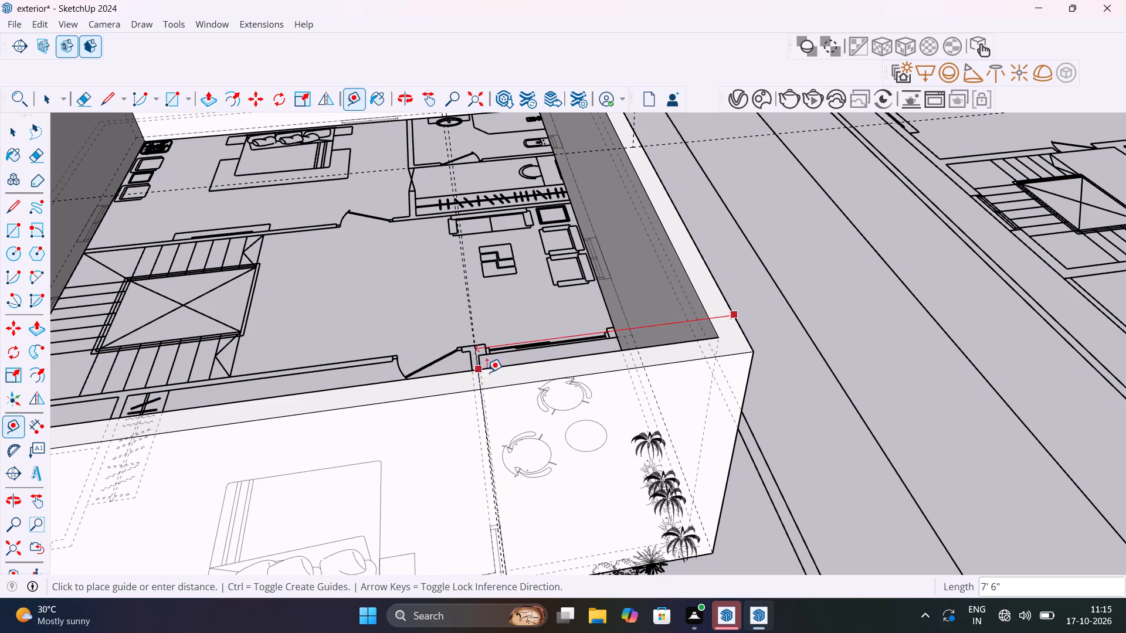
pyautogui.scroll(4, 491, 385)
pyautogui.moveTo(467, 379); pyautogui.dragTo(382, 356, button='middle')
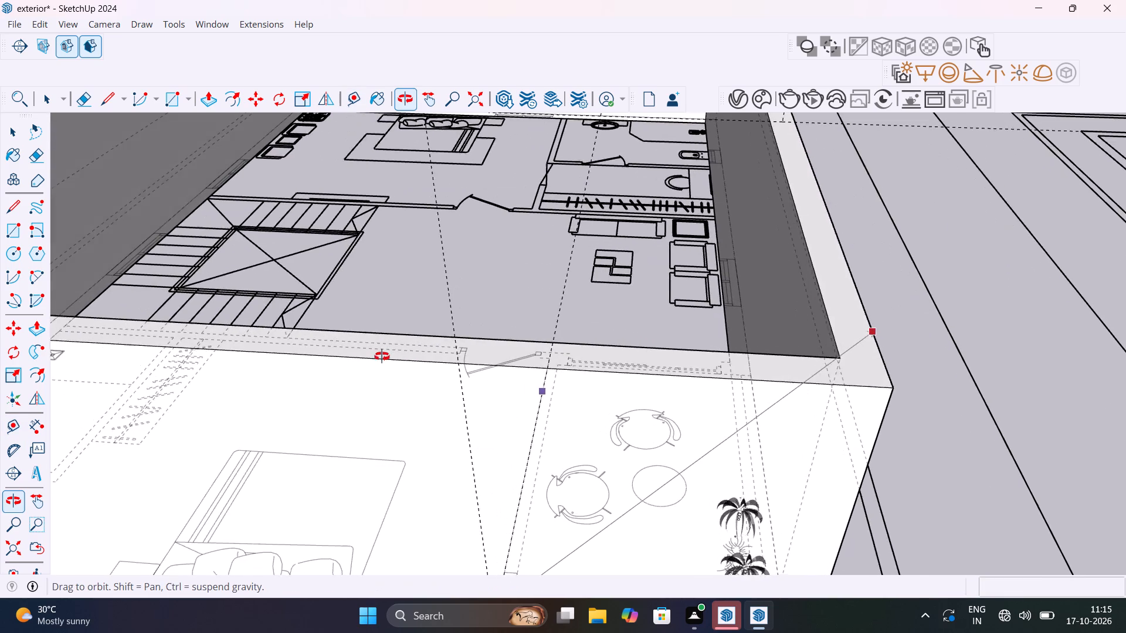
pyautogui.moveTo(382, 356); pyautogui.dragTo(356, 406, button='middle')
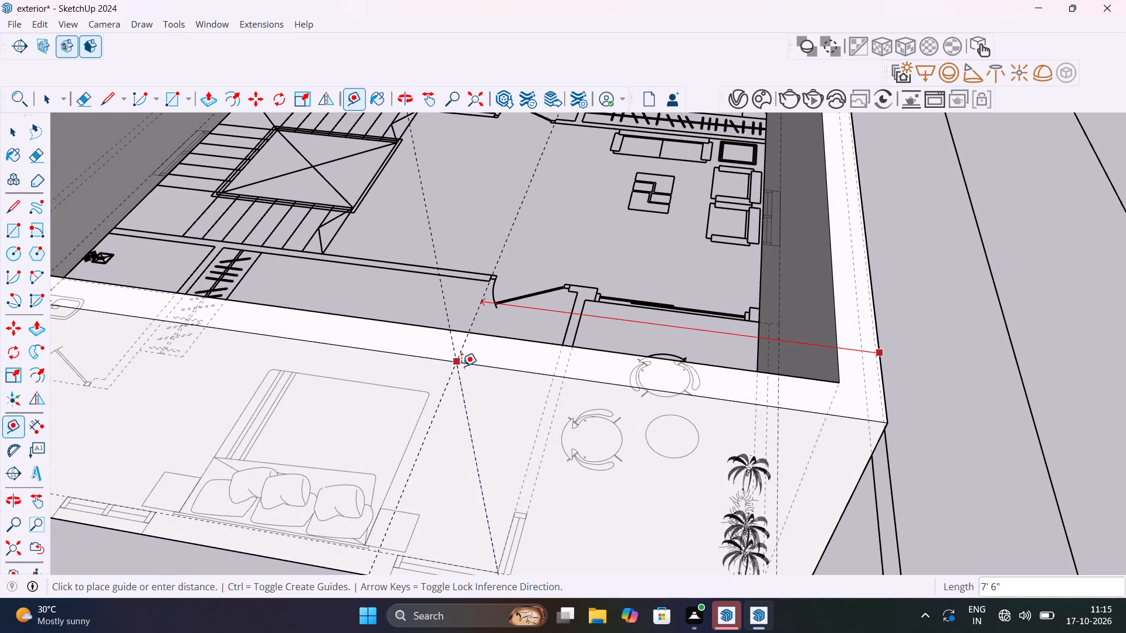
pyautogui.click(458, 363)
# Turn off the display of hidden back edges and clear the plan selection.
pyautogui.press('space')
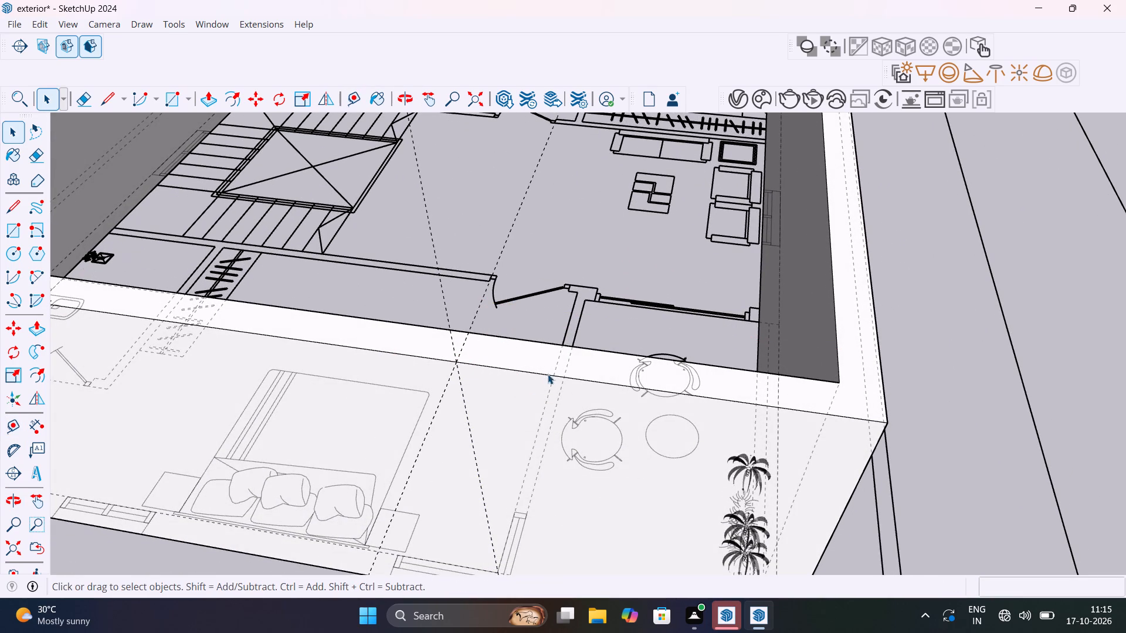
pyautogui.click(556, 366)
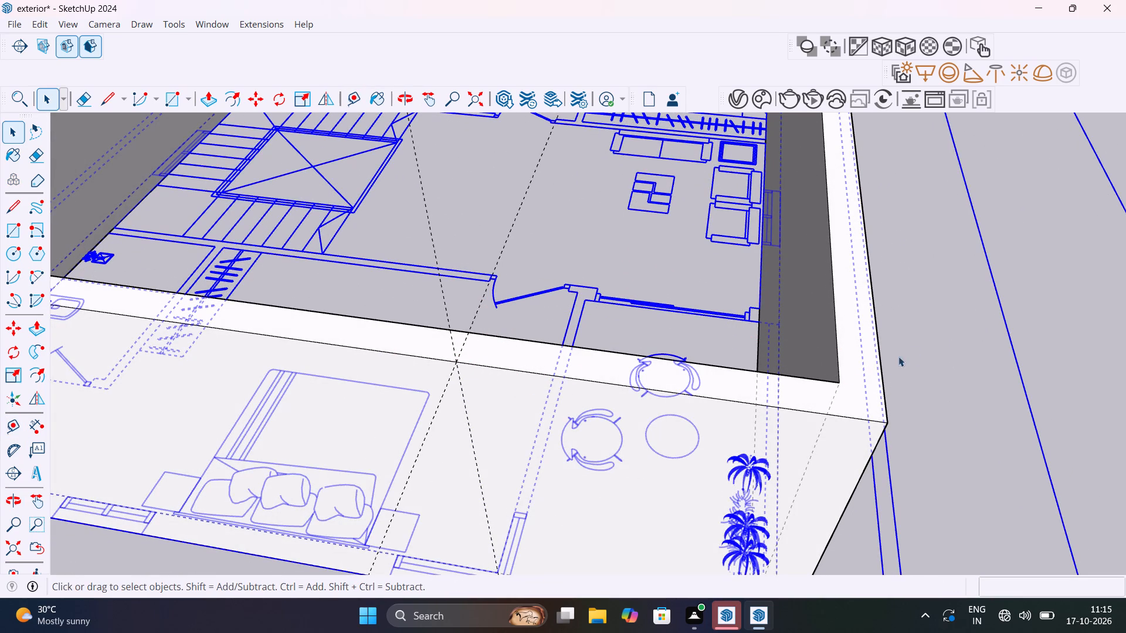
pyautogui.press('k')
pyautogui.click(951, 342)
pyautogui.scroll(-2, 943, 397)
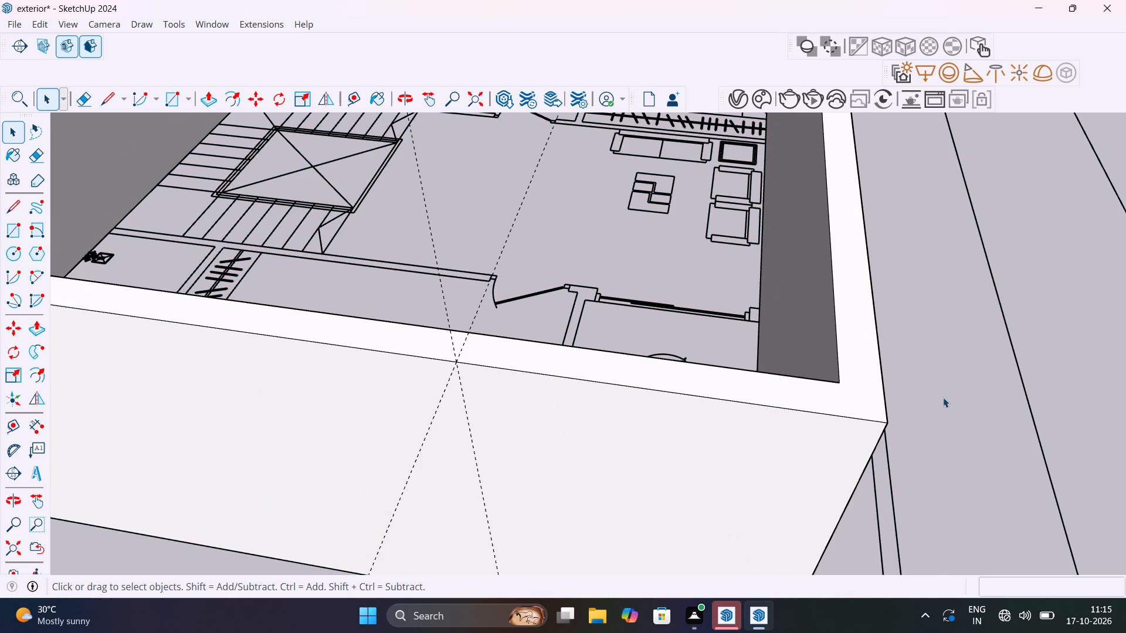
pyautogui.scroll(-5, 943, 397)
pyautogui.keyDown('shift'); pyautogui.moveTo(933, 411); pyautogui.dragTo(484, 378, button='middle'); pyautogui.keyUp('shift')
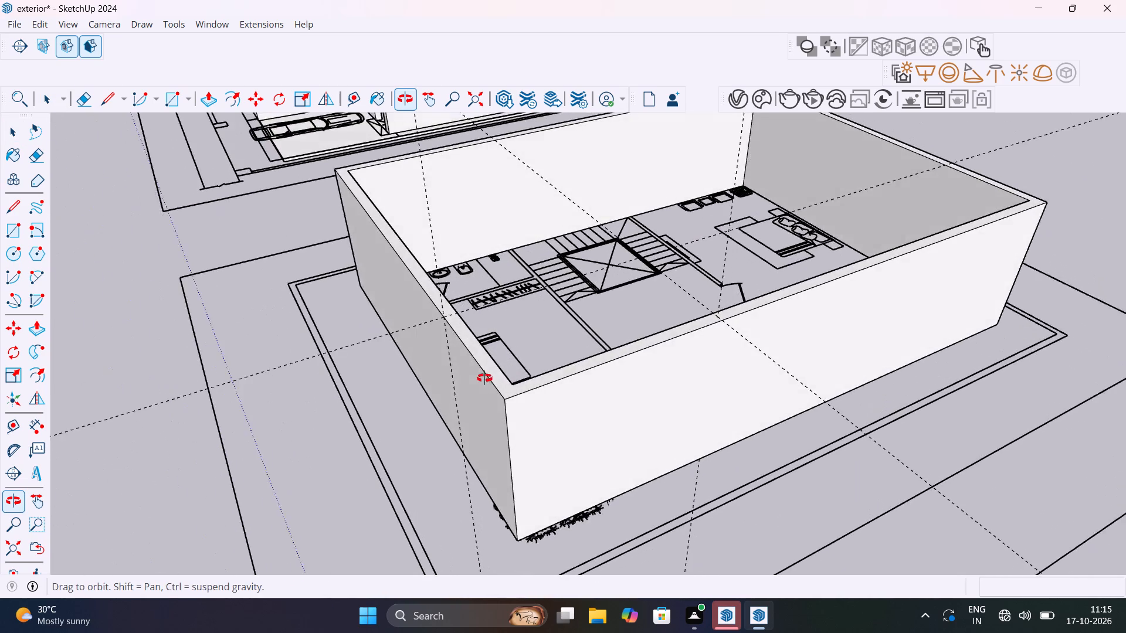
pyautogui.keyDown('shift'); pyautogui.moveTo(484, 378); pyautogui.dragTo(377, 353, button='middle'); pyautogui.keyUp('shift')
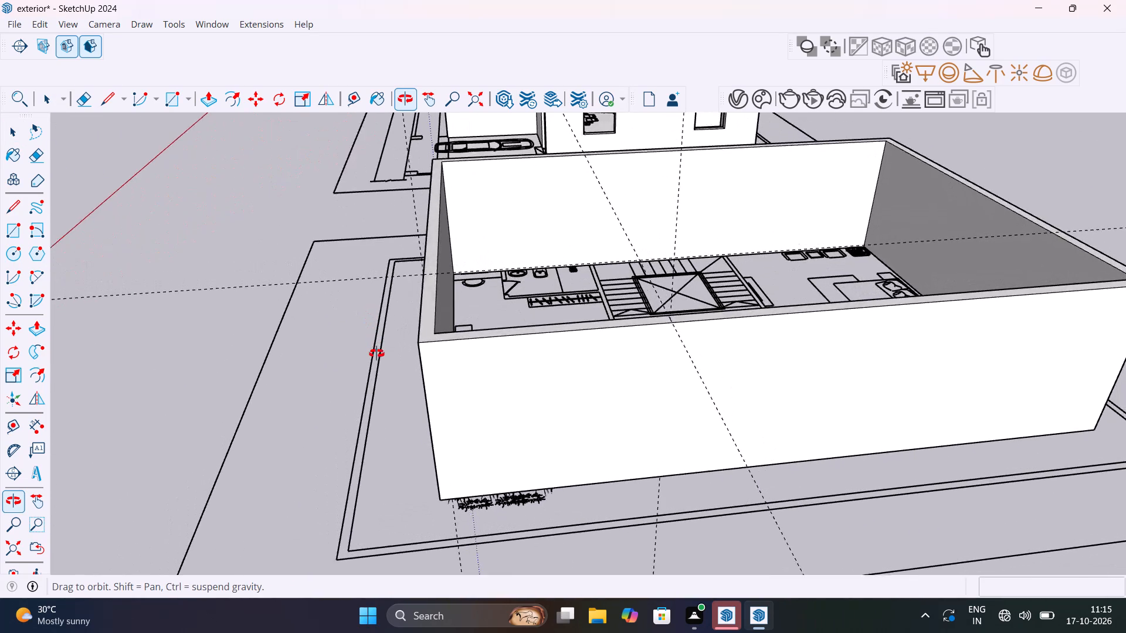
pyautogui.keyDown('shift'); pyautogui.moveTo(377, 353); pyautogui.dragTo(396, 454, button='middle'); pyautogui.keyUp('shift')
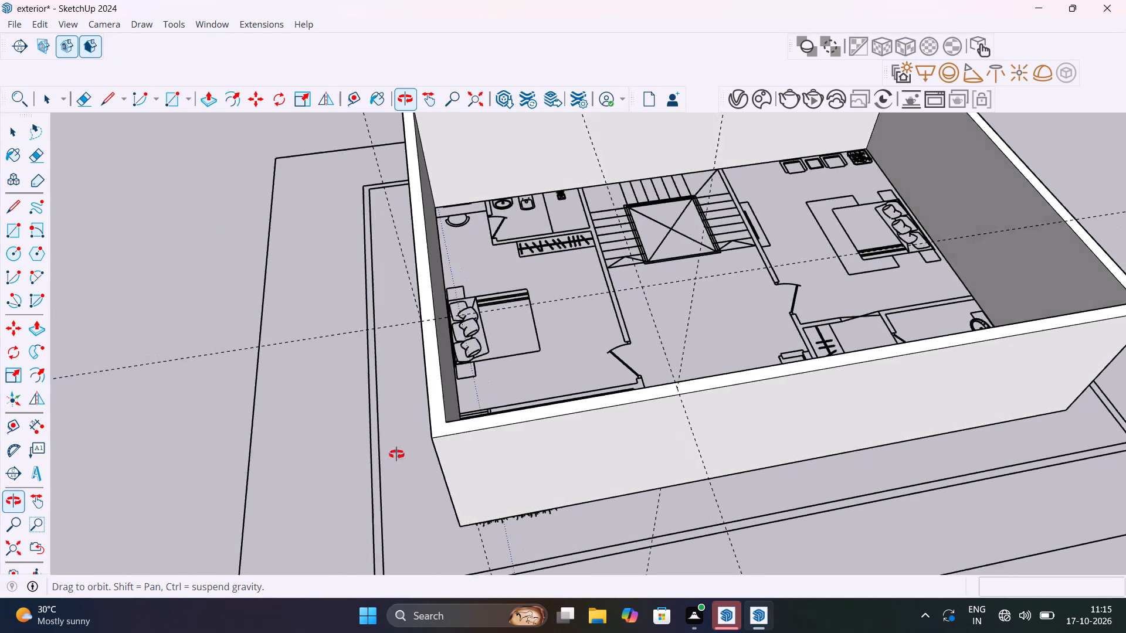
# Draw edges across the short and long wall tops at the balcony guides, splitting off the L-shaped balcony corner section.
pyautogui.keyDown('shift'); pyautogui.moveTo(396, 454); pyautogui.dragTo(461, 254, button='middle'); pyautogui.keyUp('shift')
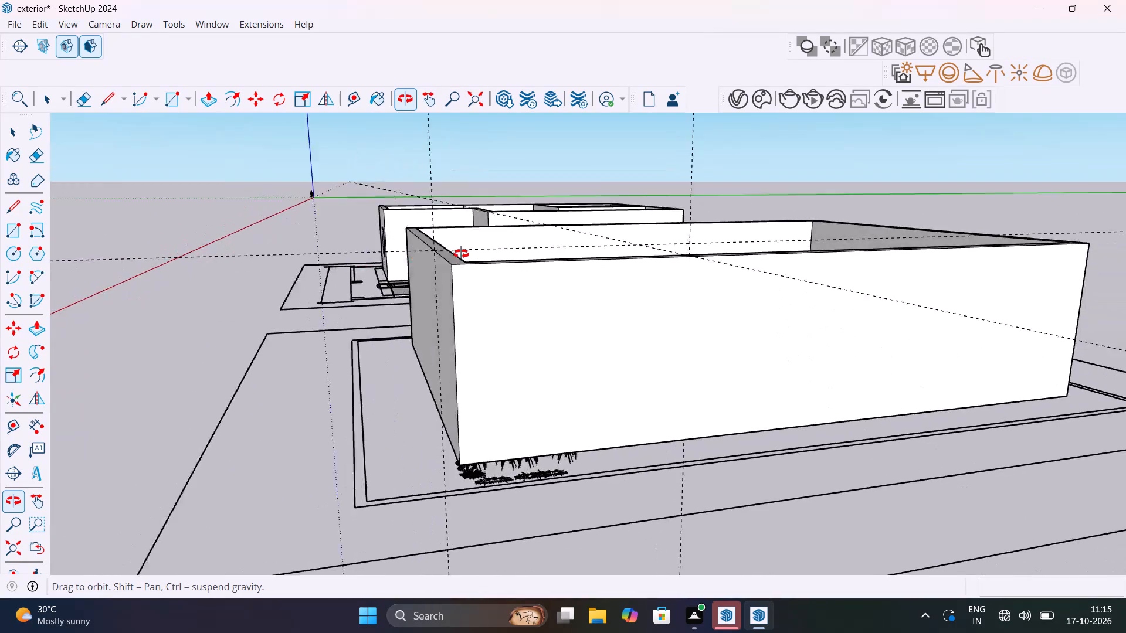
pyautogui.keyDown('shift'); pyautogui.moveTo(461, 254); pyautogui.dragTo(484, 425, button='middle'); pyautogui.keyUp('shift')
pyautogui.scroll(3, 451, 333)
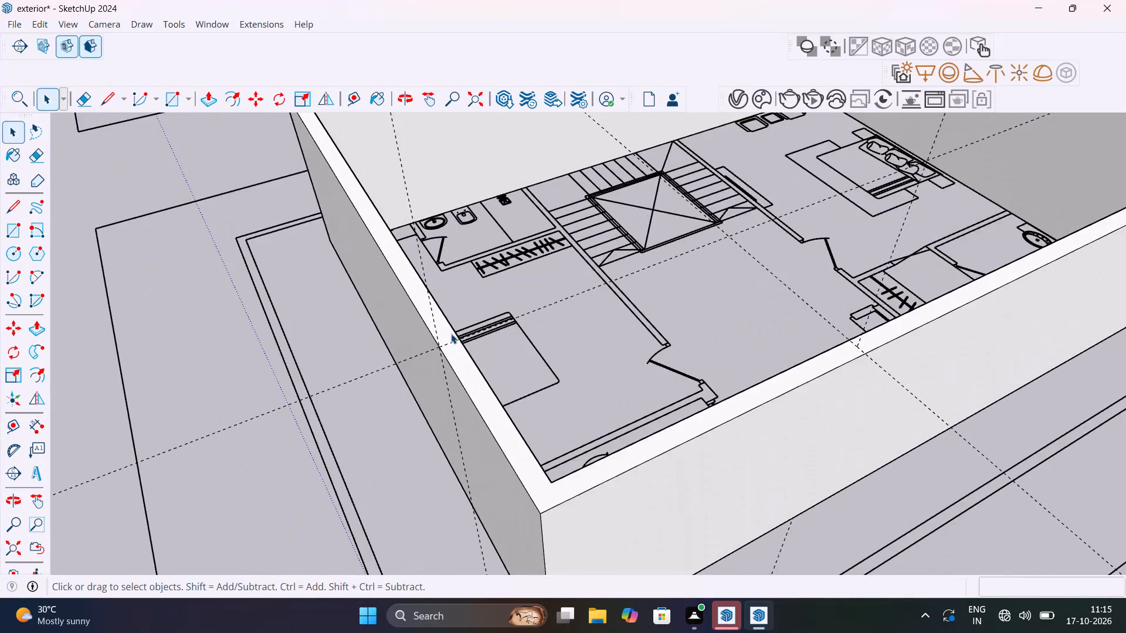
pyautogui.scroll(5, 451, 333)
pyautogui.press('l')
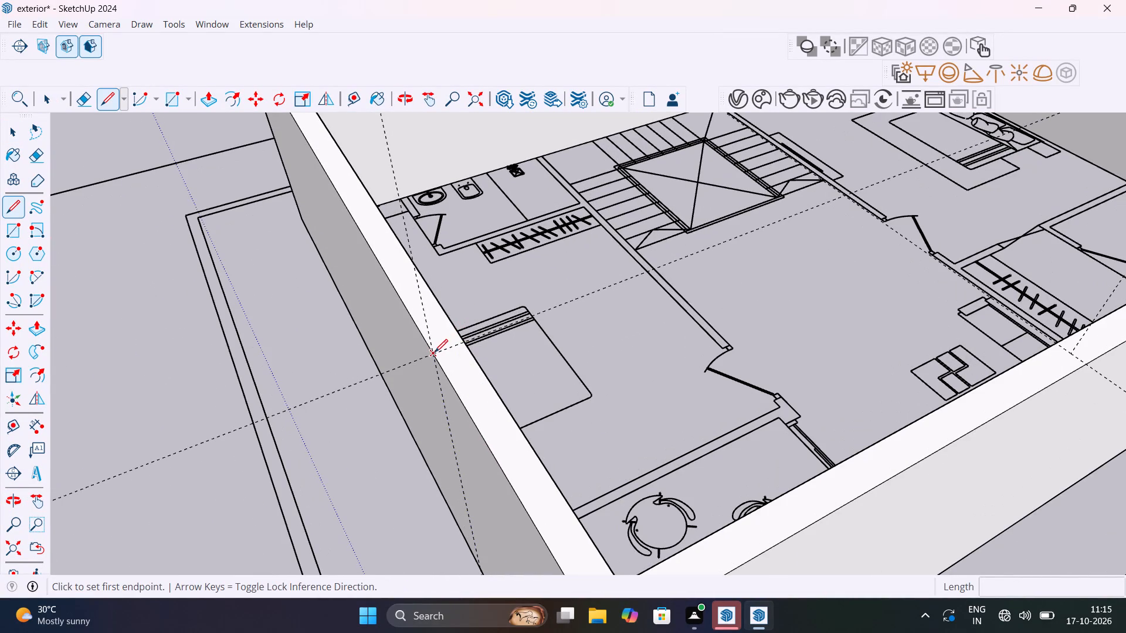
pyautogui.click(435, 352)
pyautogui.click(465, 343)
pyautogui.click(1084, 364)
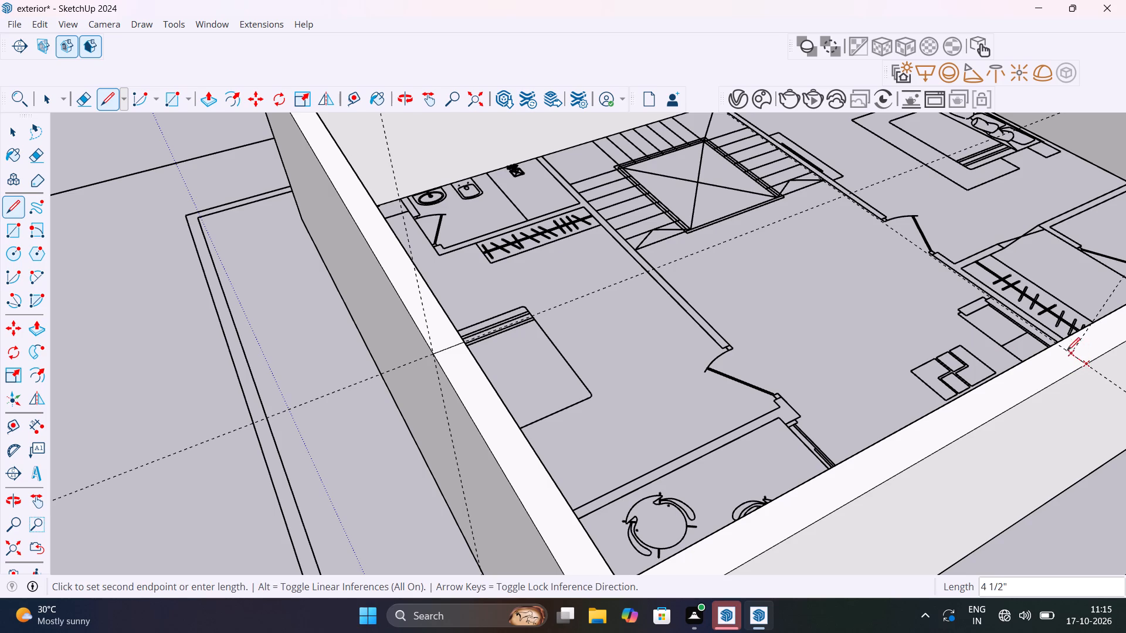
pyautogui.click(1056, 344)
pyautogui.press('space')
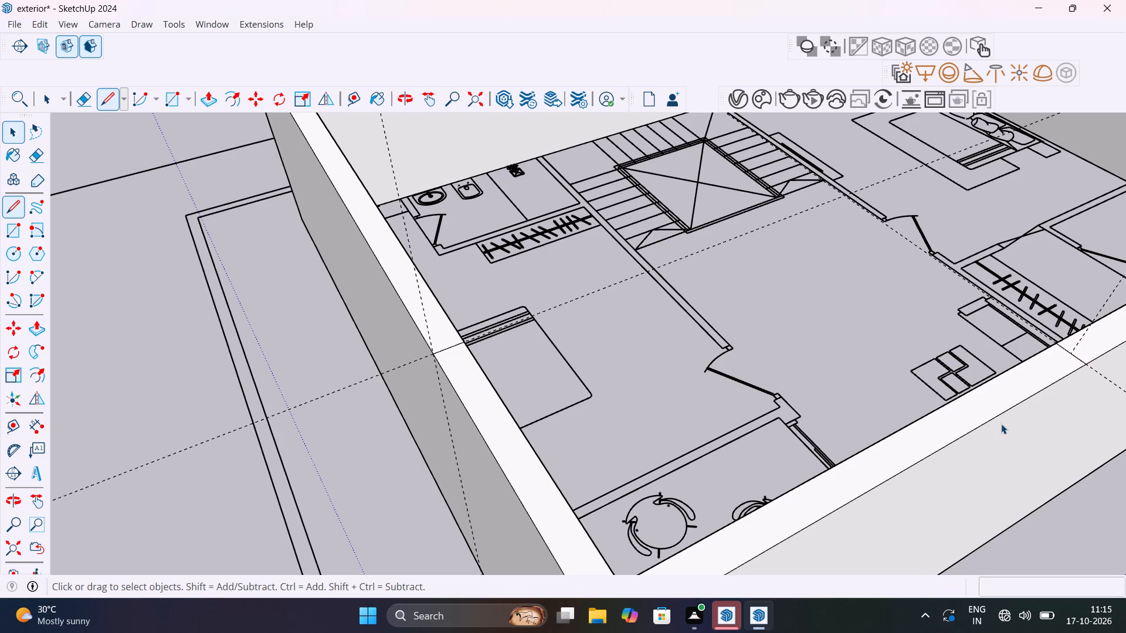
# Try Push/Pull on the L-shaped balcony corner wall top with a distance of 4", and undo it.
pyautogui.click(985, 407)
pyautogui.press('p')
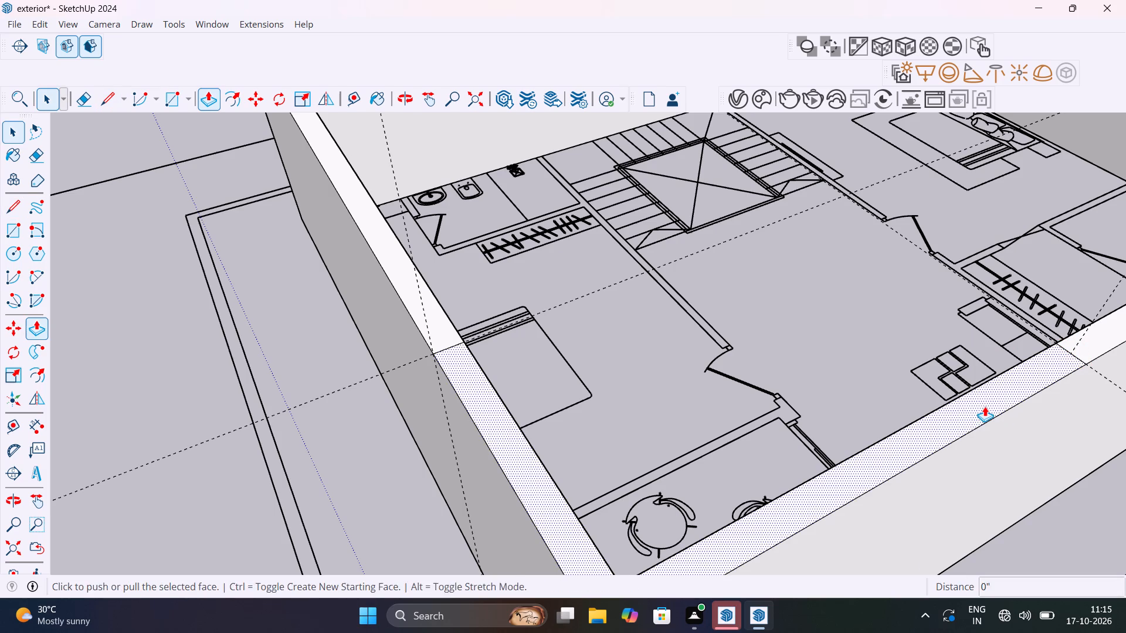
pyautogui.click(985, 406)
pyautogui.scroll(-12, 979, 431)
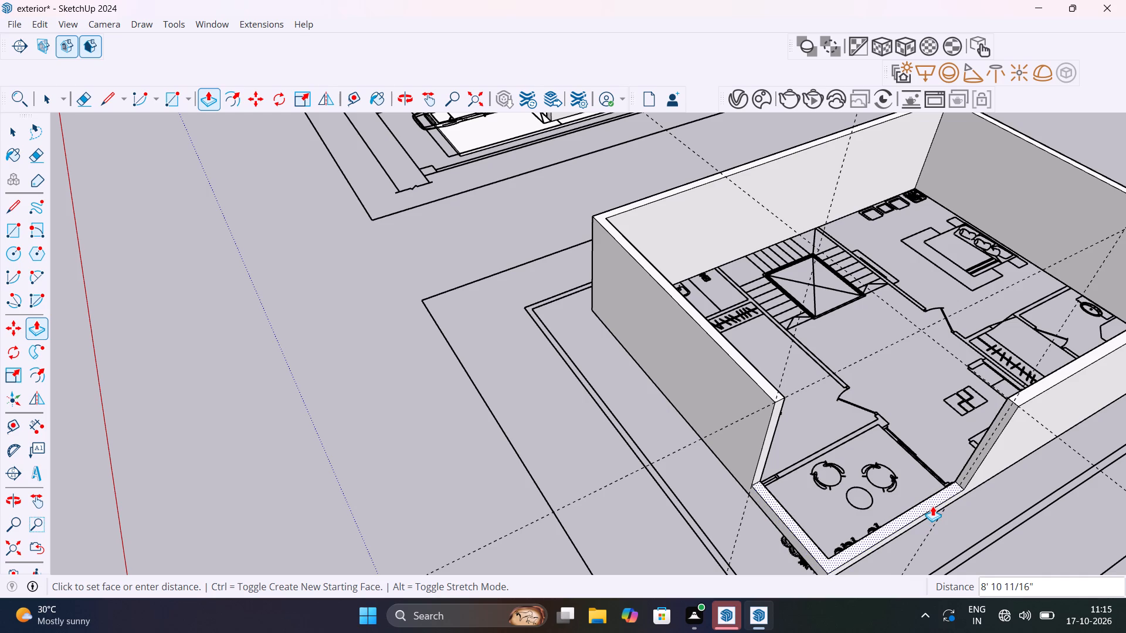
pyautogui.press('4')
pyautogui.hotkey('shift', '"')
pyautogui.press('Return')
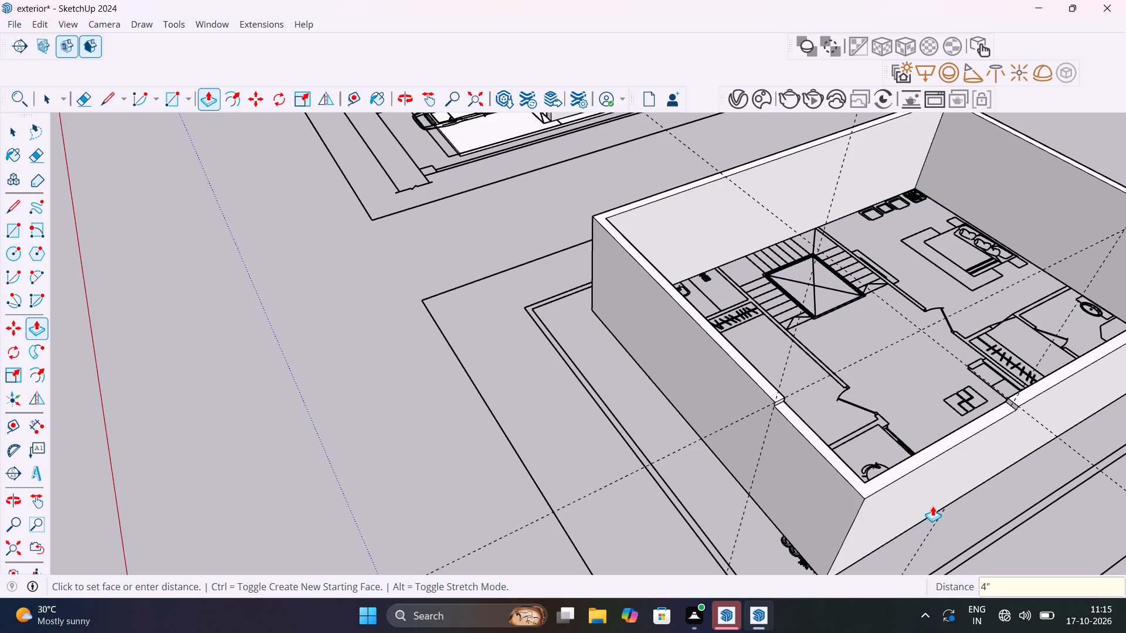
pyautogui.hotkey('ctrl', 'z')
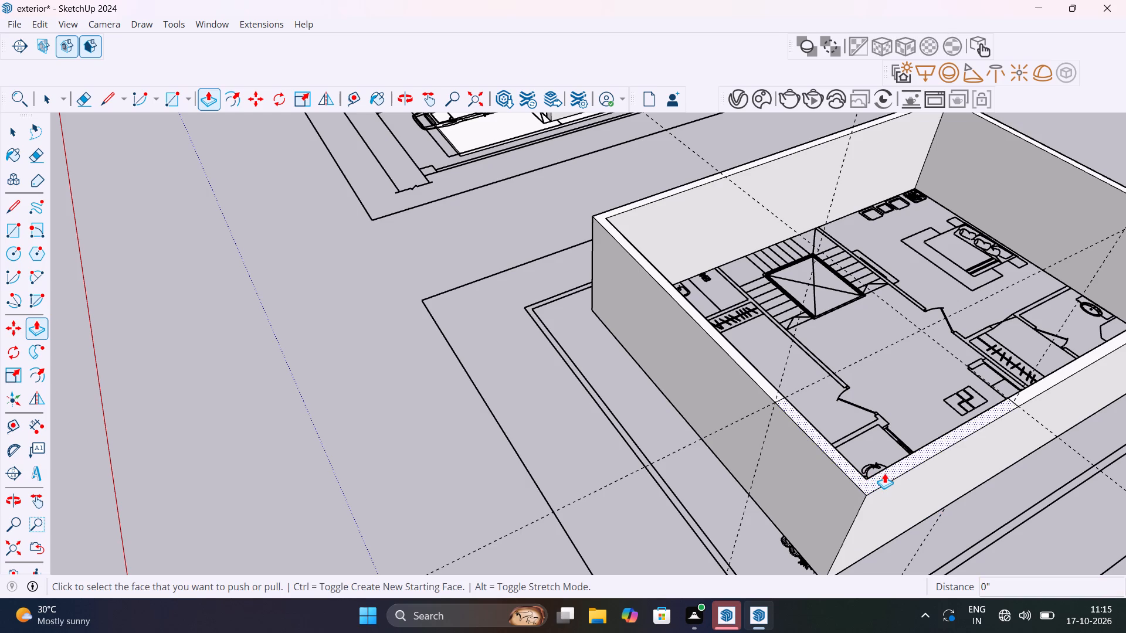
# Push the L-shaped balcony corner wall top down about 7' 11" to form a low parapet, and clear the selection.
pyautogui.click(884, 473)
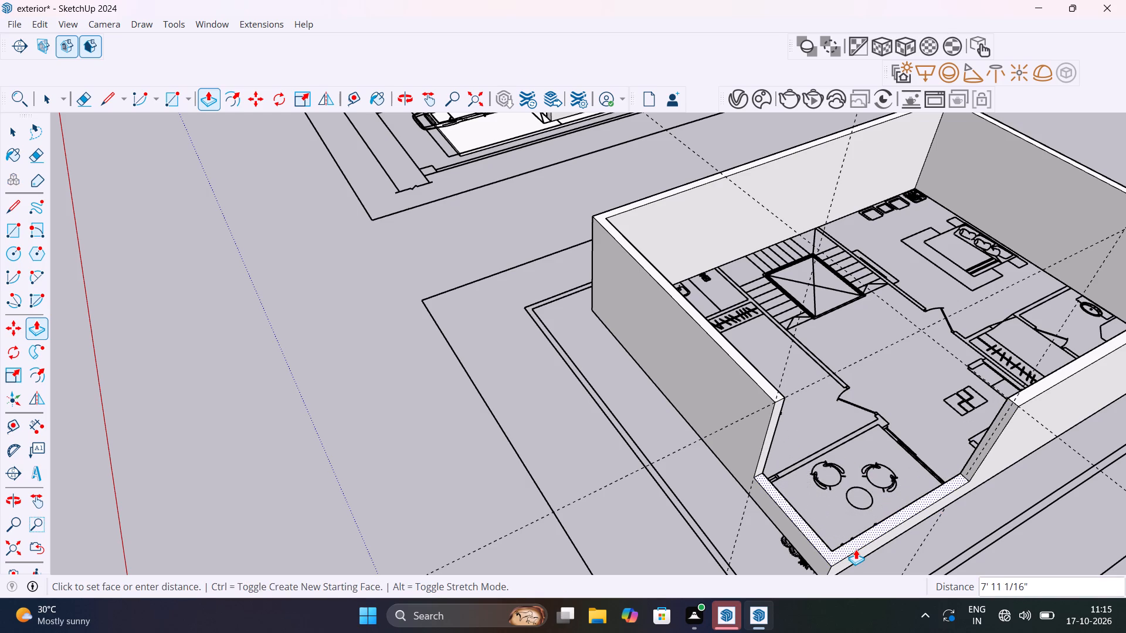
pyautogui.click(856, 551)
pyautogui.press('space')
pyautogui.click(558, 458)
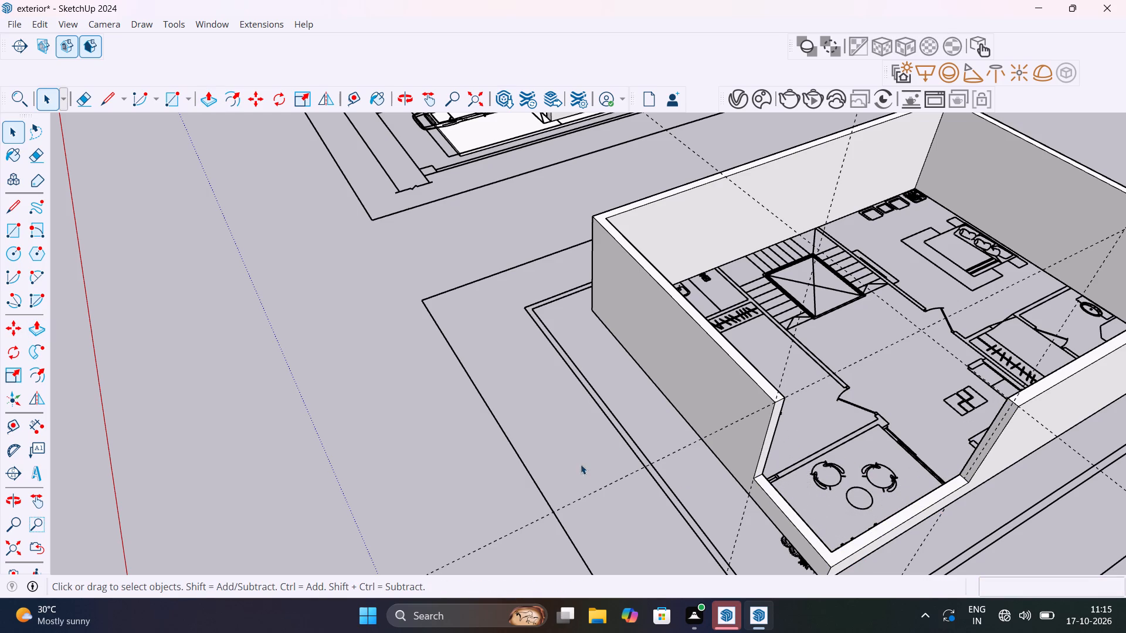
# Examine the lowered balcony parapet and adjoining wall ends from several sides, temporarily displaying the hidden back edges.
pyautogui.moveTo(683, 474); pyautogui.dragTo(939, 483, button='middle')
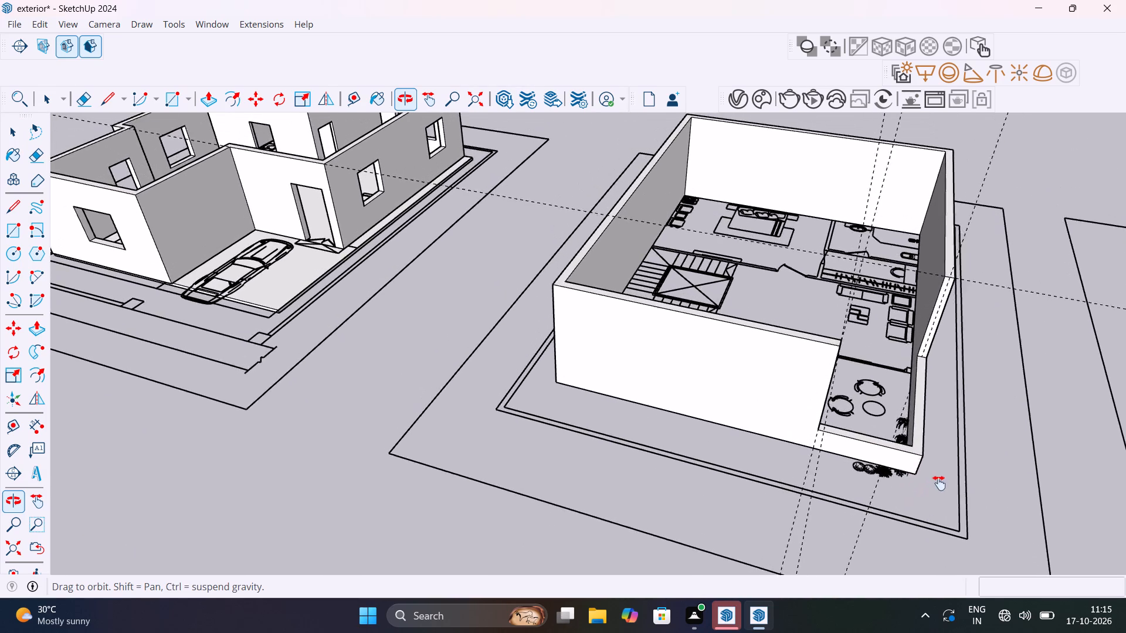
pyautogui.moveTo(939, 483); pyautogui.dragTo(964, 438, button='middle')
pyautogui.press('k')
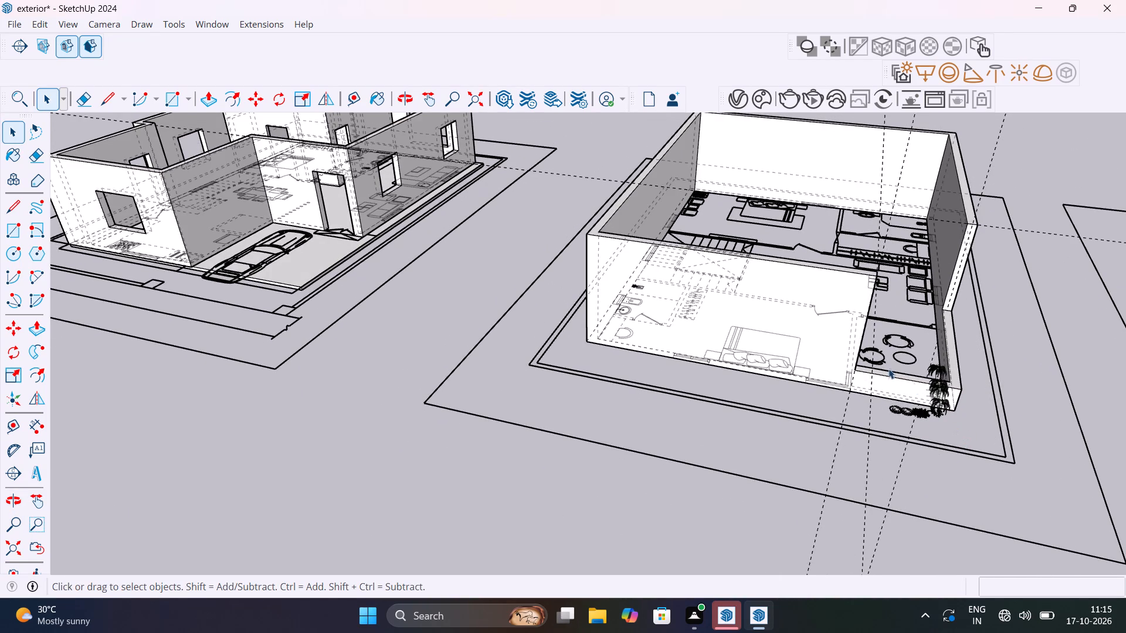
pyautogui.scroll(9, 837, 366)
pyautogui.moveTo(884, 383); pyautogui.dragTo(978, 355, button='middle')
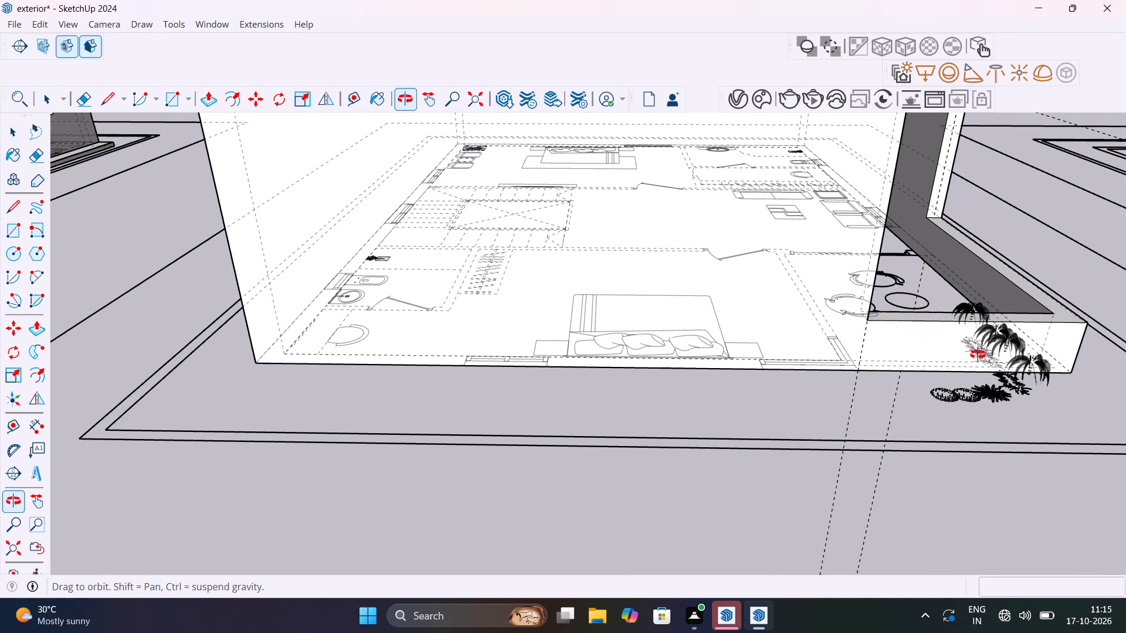
pyautogui.moveTo(978, 355); pyautogui.dragTo(713, 344, button='middle')
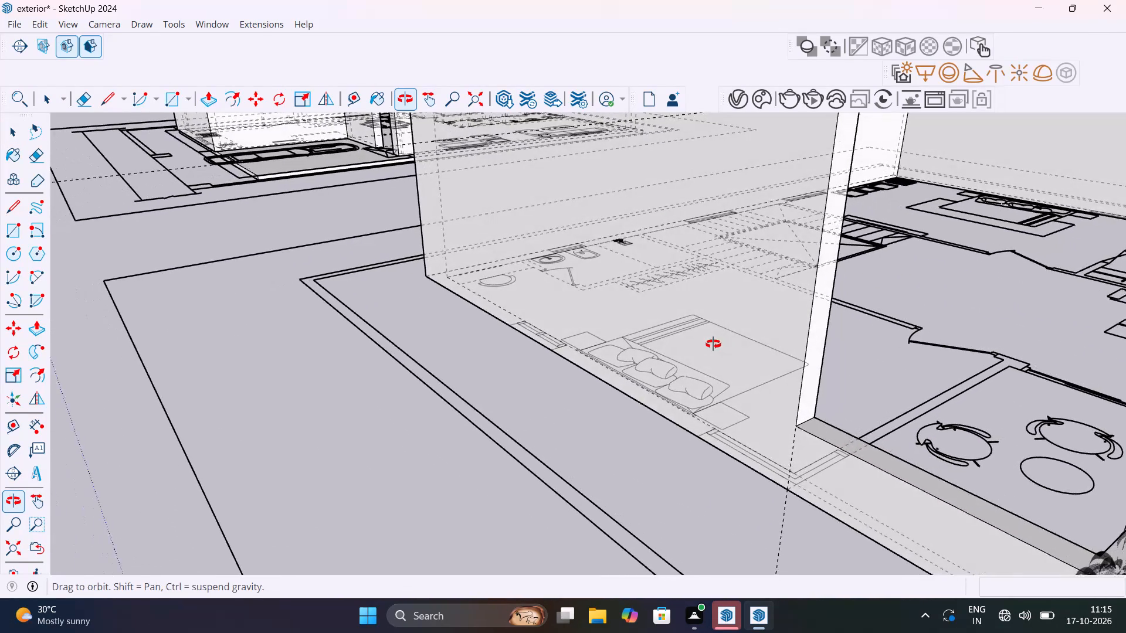
pyautogui.moveTo(713, 344); pyautogui.dragTo(779, 506, button='middle')
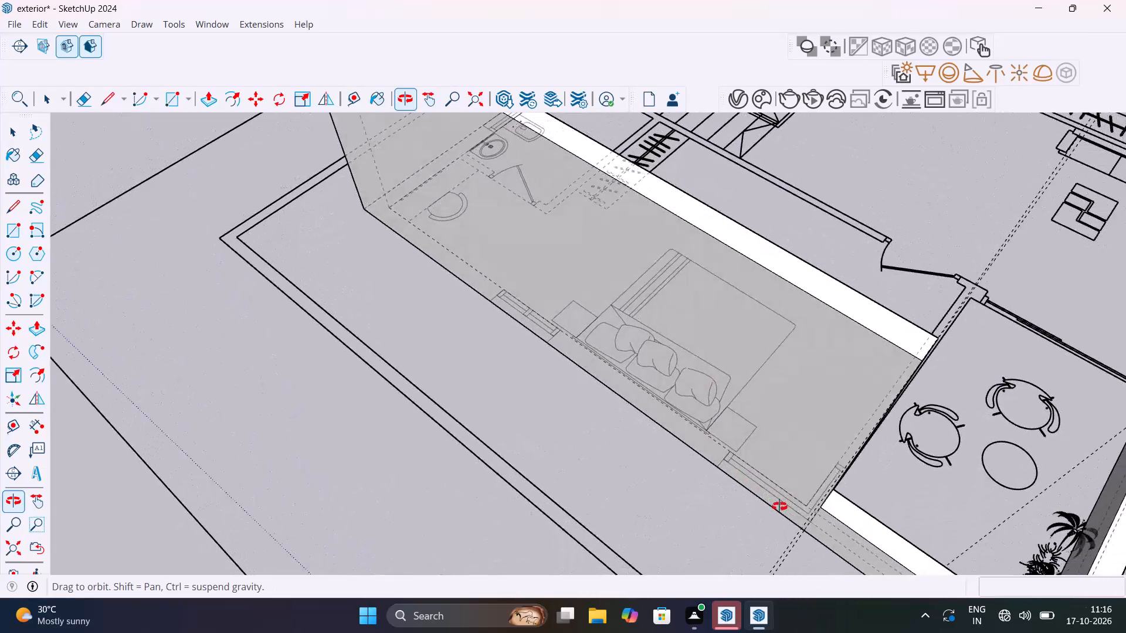
pyautogui.moveTo(779, 506); pyautogui.dragTo(335, 389, button='middle')
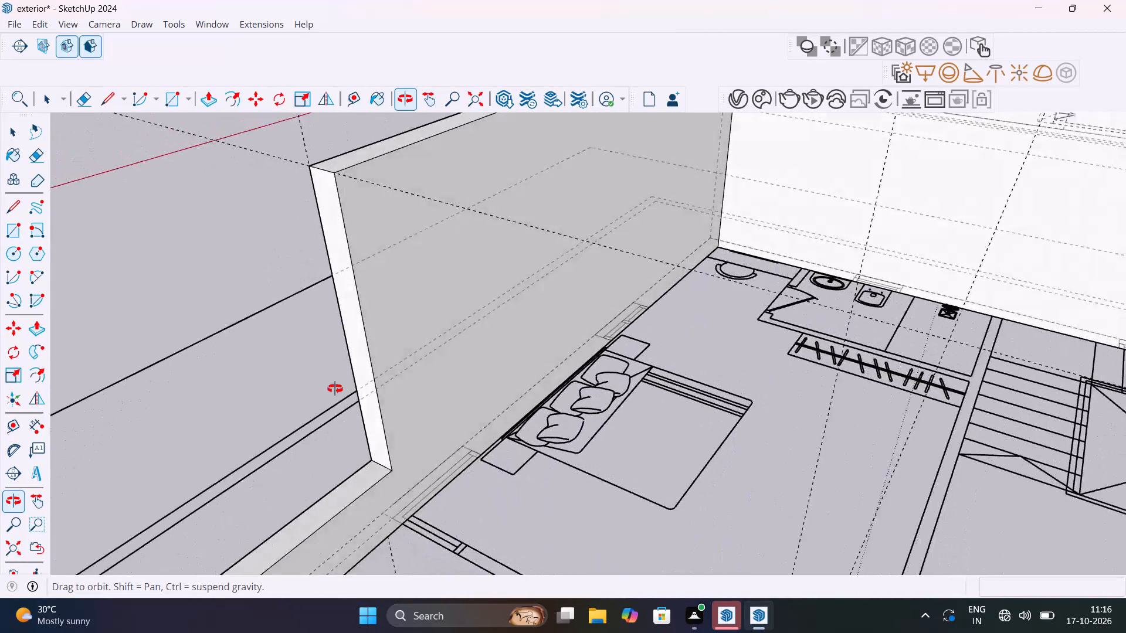
pyautogui.moveTo(335, 389); pyautogui.dragTo(516, 382, button='middle')
pyautogui.press('k')
pyautogui.scroll(-4, 516, 382)
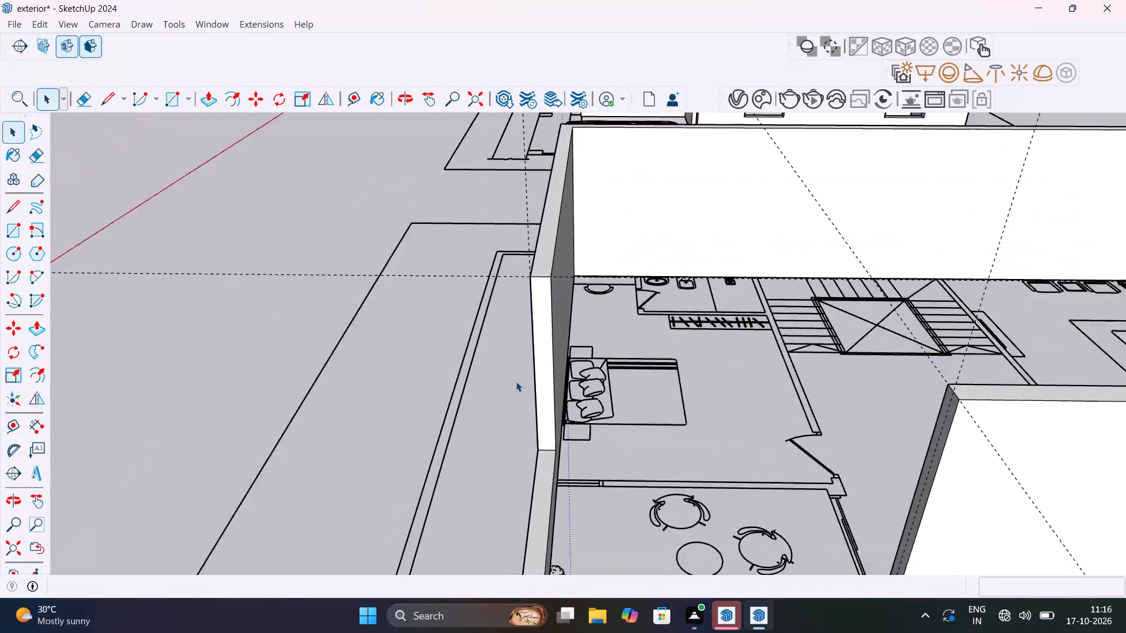
pyautogui.scroll(-2, 516, 382)
pyautogui.keyDown('shift'); pyautogui.moveTo(681, 426); pyautogui.dragTo(679, 426, button='middle'); pyautogui.keyUp('shift')
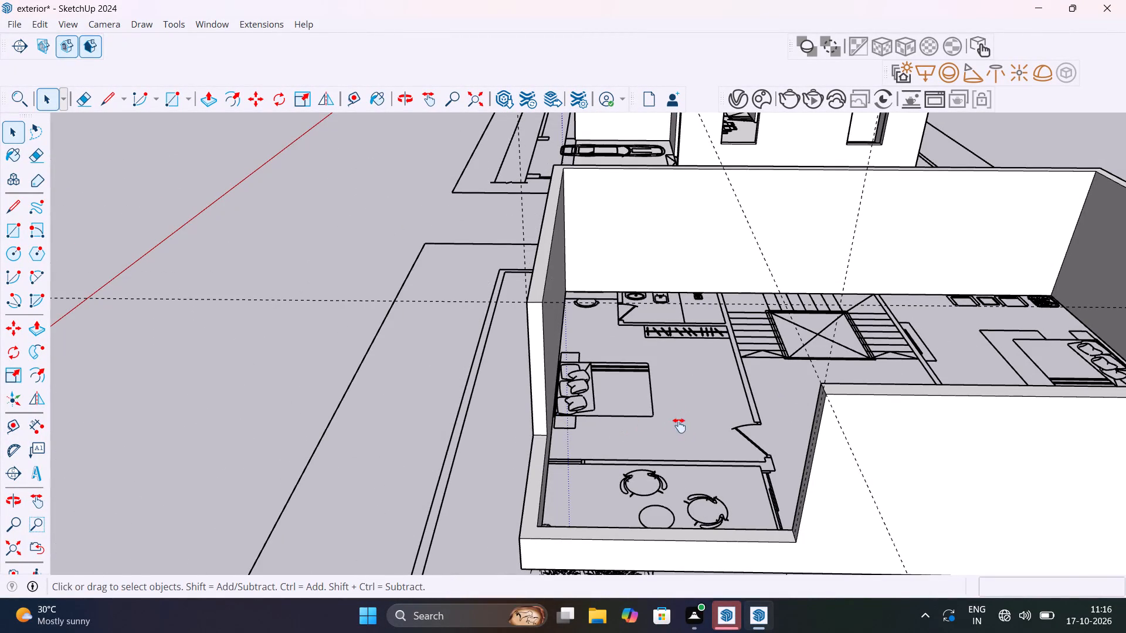
pyautogui.keyDown('shift'); pyautogui.moveTo(679, 426); pyautogui.dragTo(633, 410, button='middle'); pyautogui.keyUp('shift')
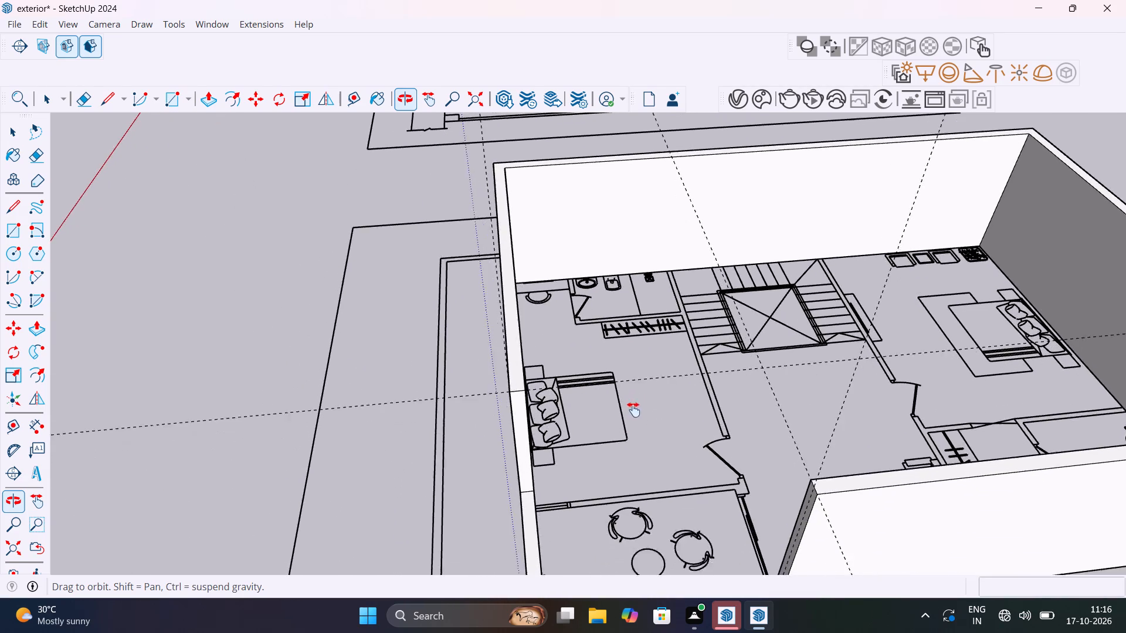
pyautogui.keyDown('shift'); pyautogui.moveTo(633, 410); pyautogui.dragTo(459, 376, button='middle'); pyautogui.keyUp('shift')
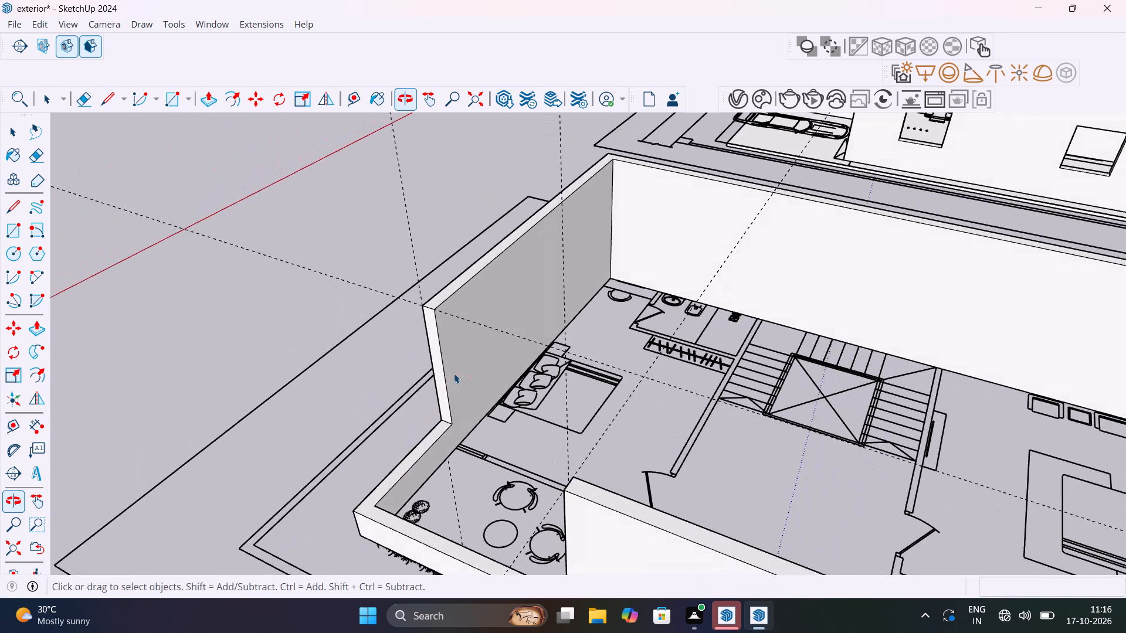
# Delete all the guides in the model.
pyautogui.click(39, 21)
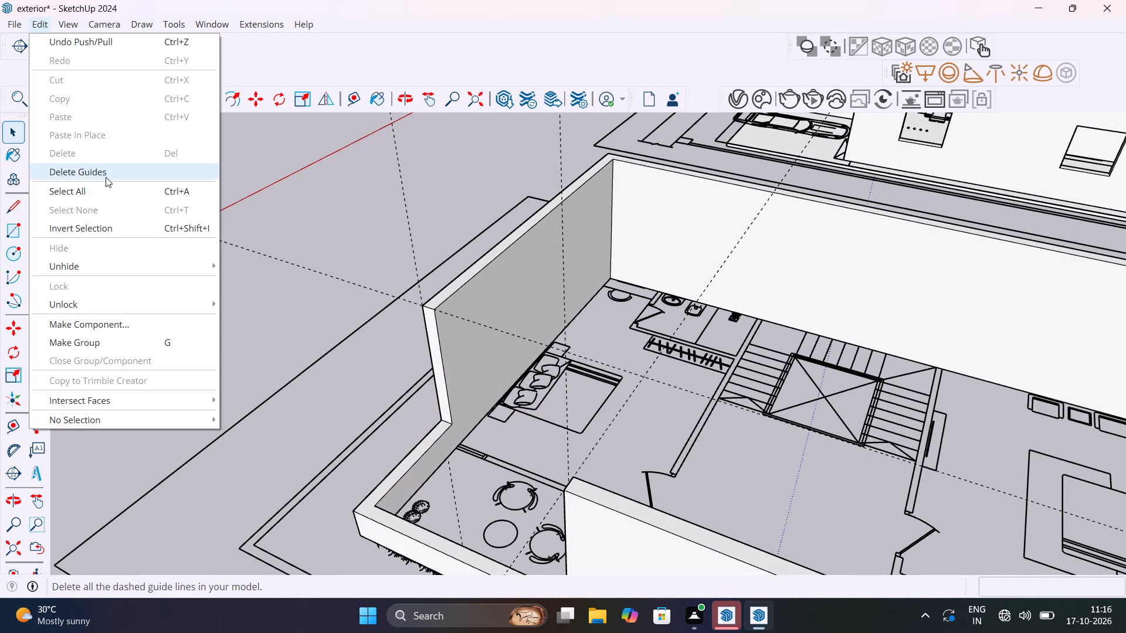
pyautogui.click(106, 178)
pyautogui.click(376, 213)
# Draw a rectangle about 4 1/2" by 11' 7" over the bedroom-balcony partition, from the outer wall to the partition's door end.
pyautogui.scroll(-7, 377, 216)
pyautogui.moveTo(459, 259); pyautogui.dragTo(466, 343, button='middle')
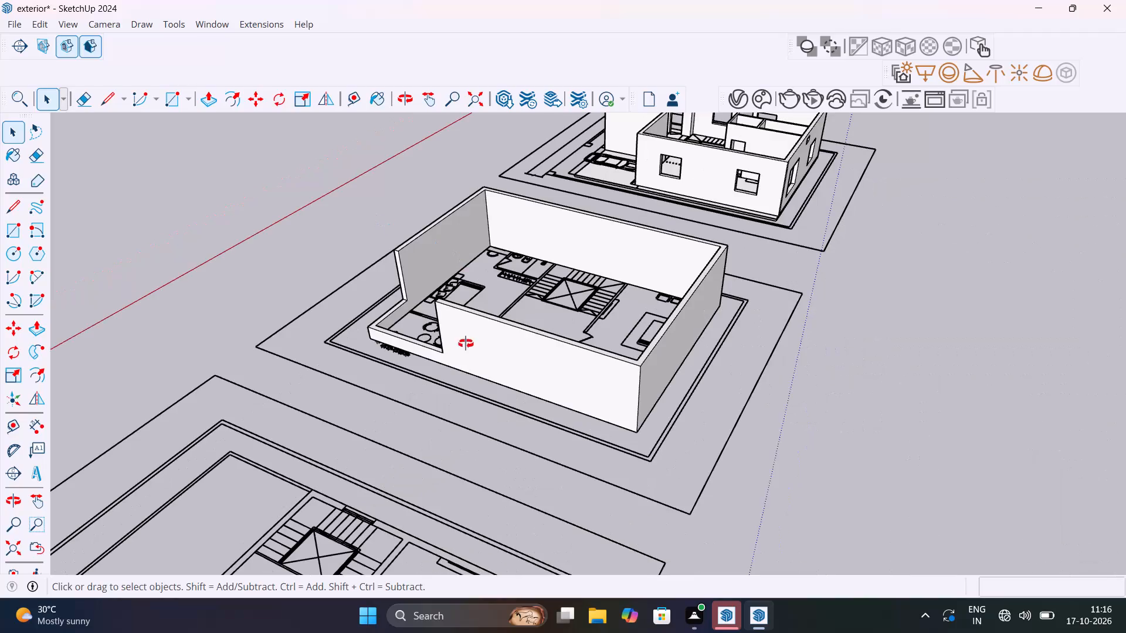
pyautogui.moveTo(466, 343); pyautogui.dragTo(323, 303, button='middle')
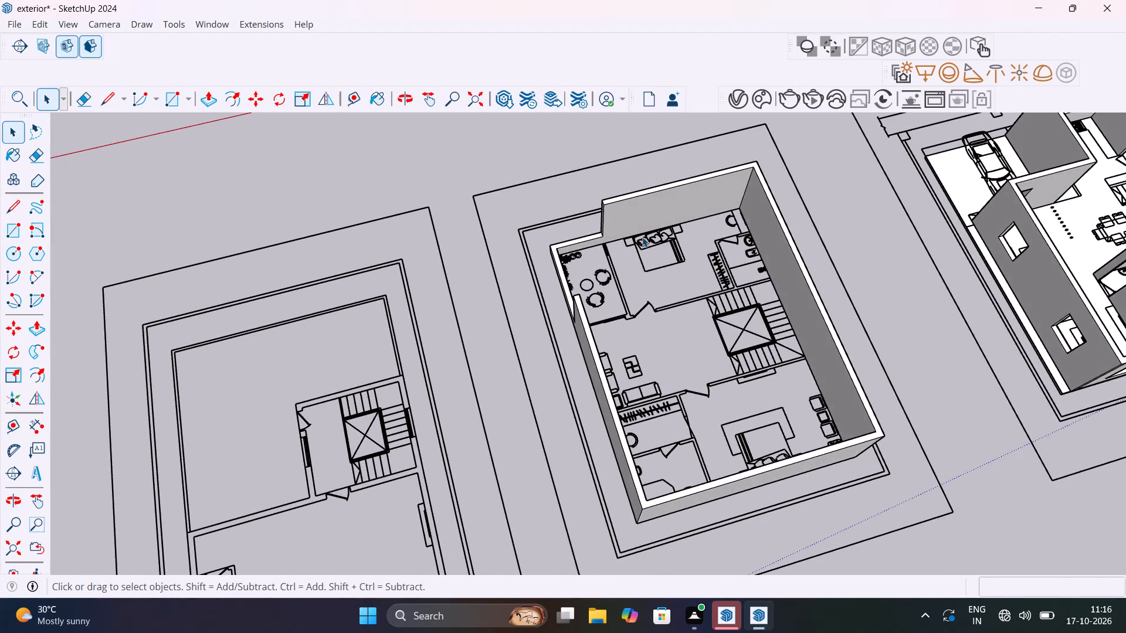
pyautogui.scroll(11, 642, 237)
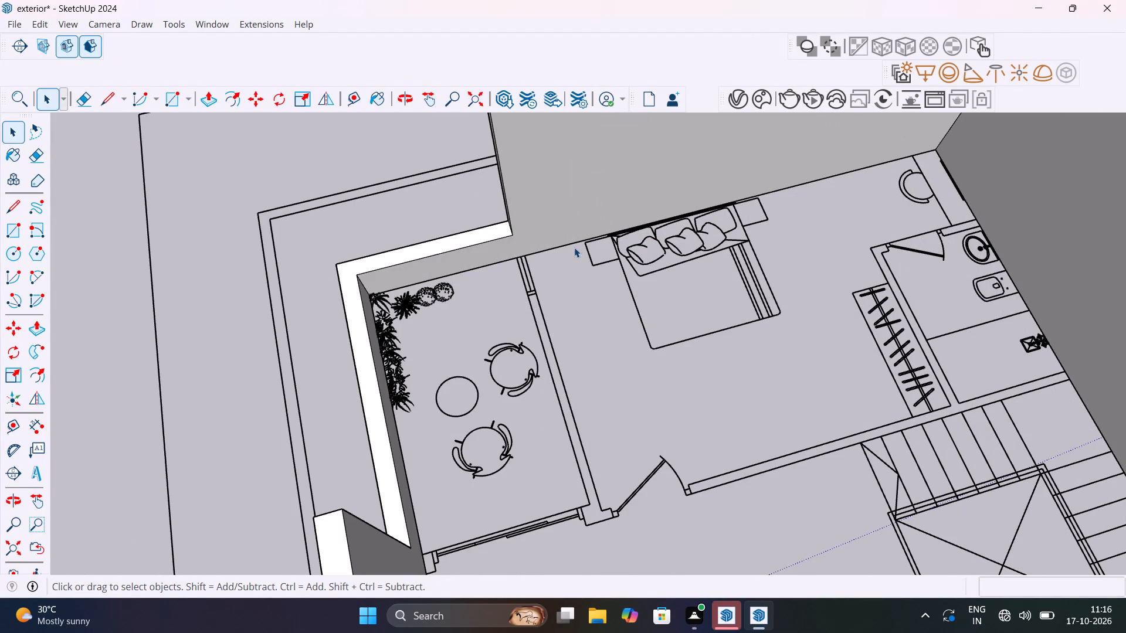
pyautogui.press('r')
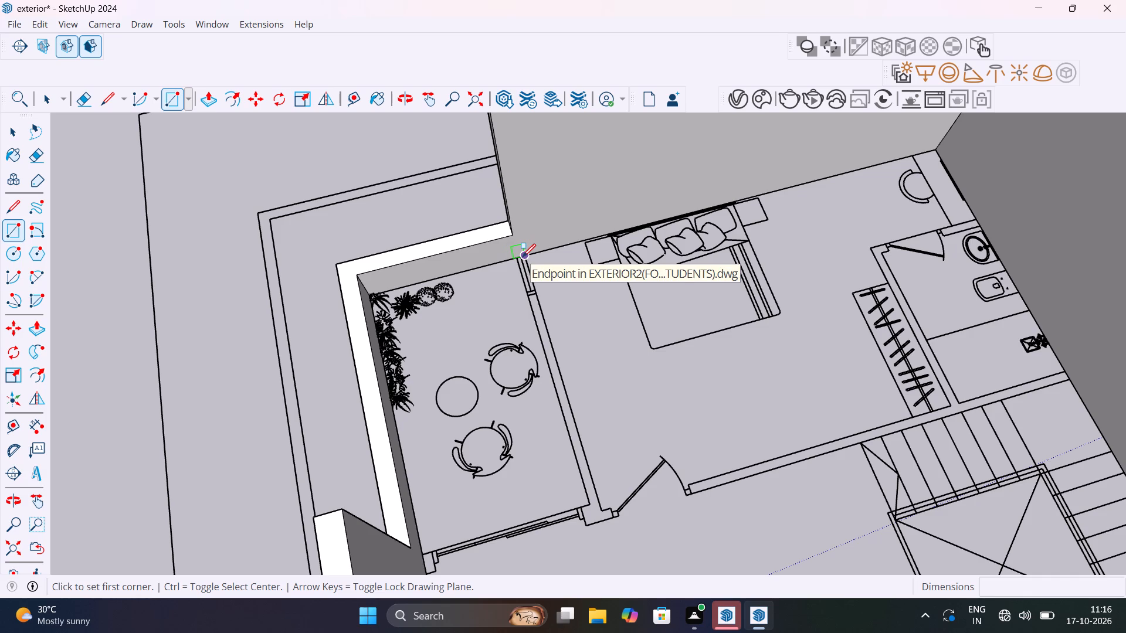
pyautogui.scroll(-4, 637, 459)
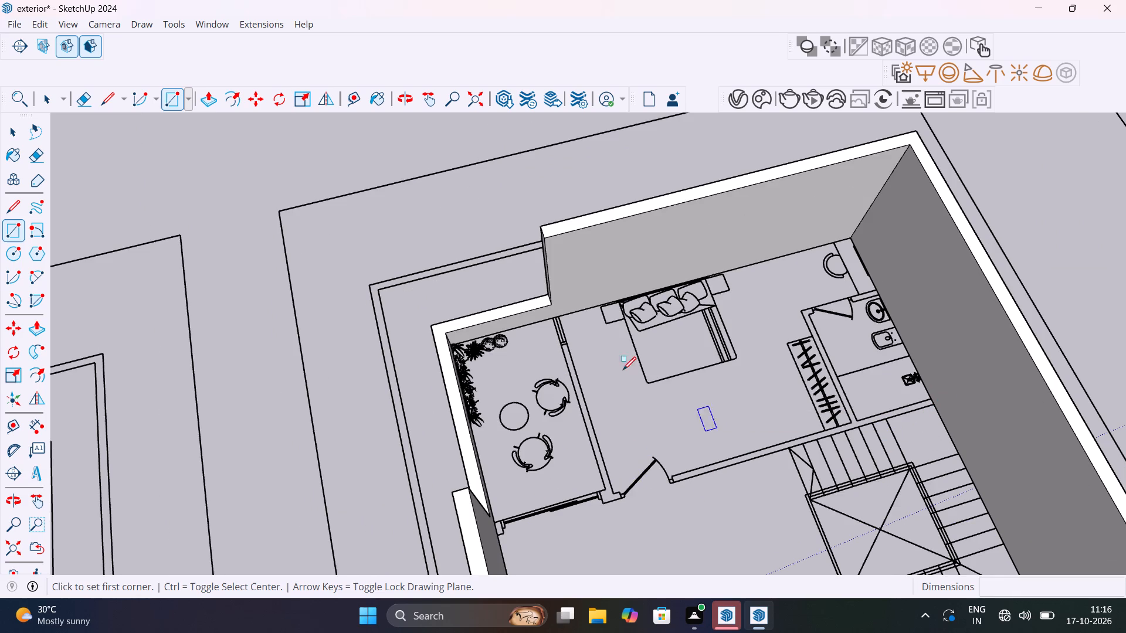
pyautogui.scroll(9, 554, 325)
pyautogui.click(554, 308)
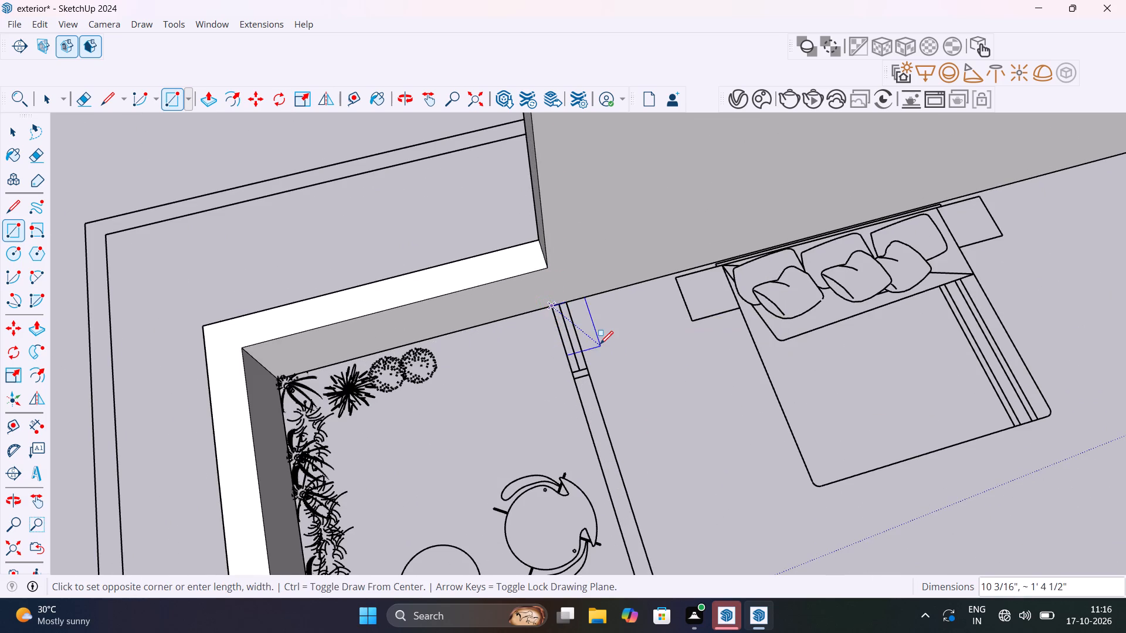
pyautogui.scroll(-14, 600, 344)
pyautogui.scroll(17, 625, 443)
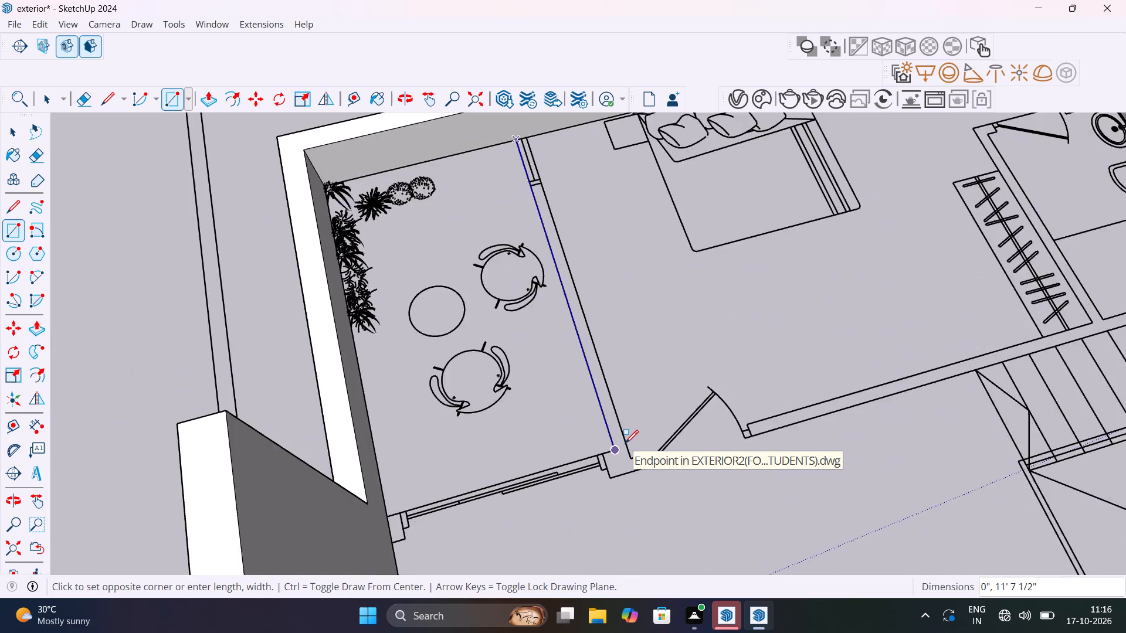
pyautogui.scroll(5, 625, 443)
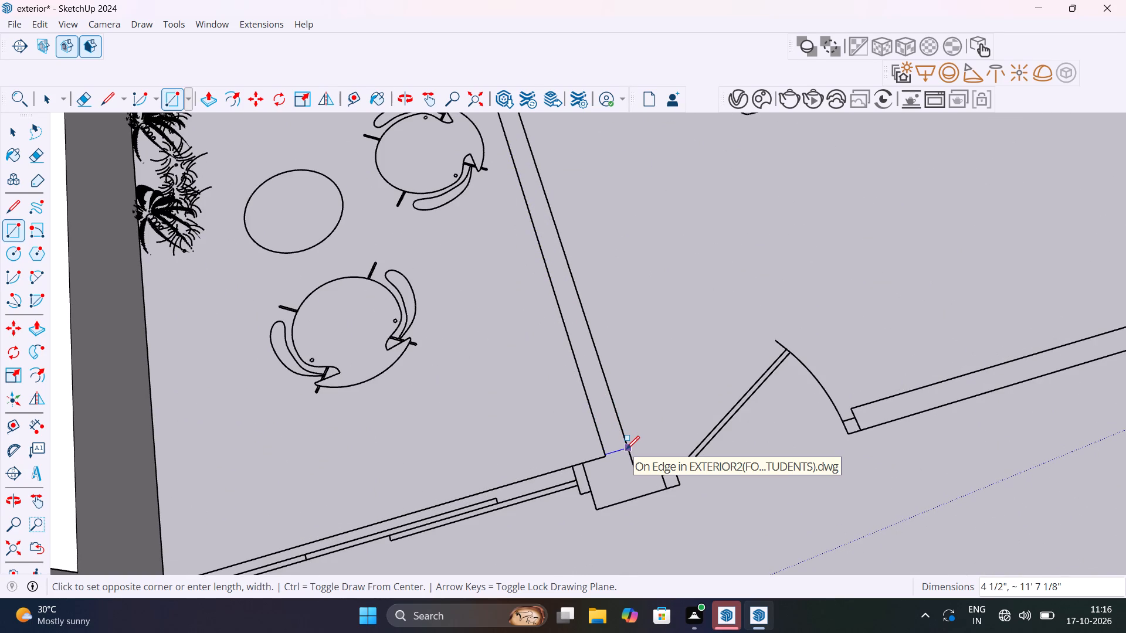
pyautogui.click(626, 449)
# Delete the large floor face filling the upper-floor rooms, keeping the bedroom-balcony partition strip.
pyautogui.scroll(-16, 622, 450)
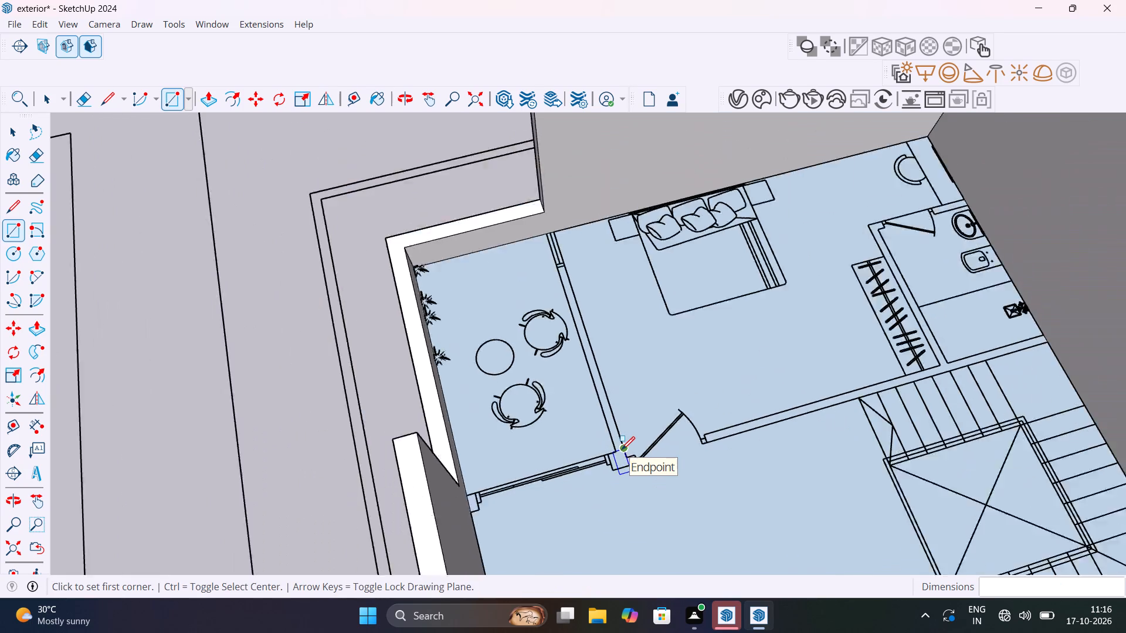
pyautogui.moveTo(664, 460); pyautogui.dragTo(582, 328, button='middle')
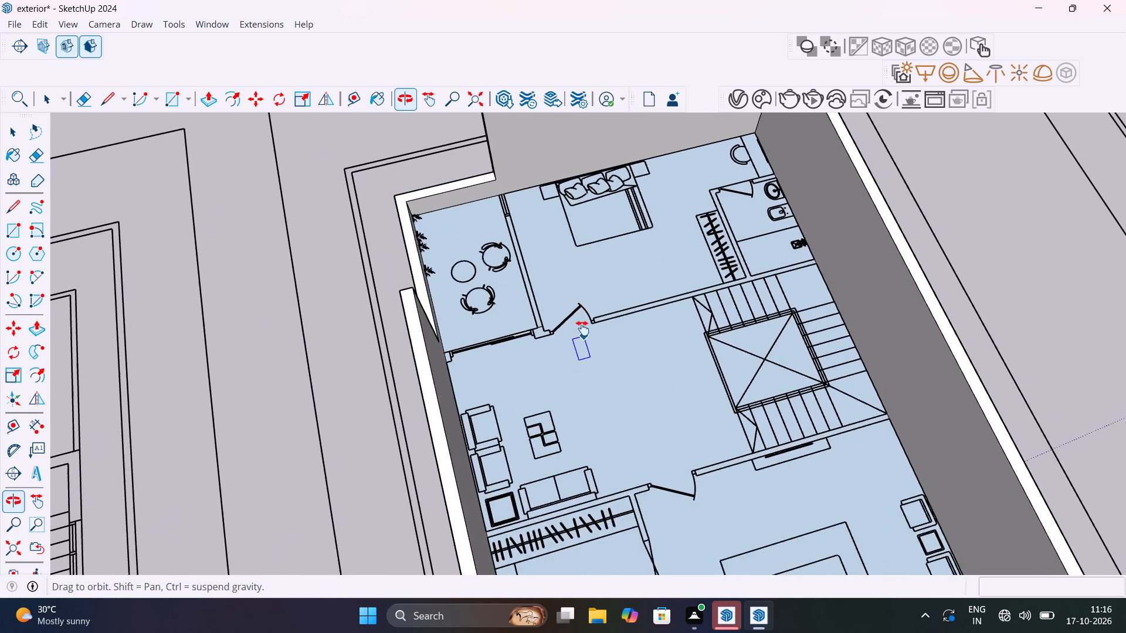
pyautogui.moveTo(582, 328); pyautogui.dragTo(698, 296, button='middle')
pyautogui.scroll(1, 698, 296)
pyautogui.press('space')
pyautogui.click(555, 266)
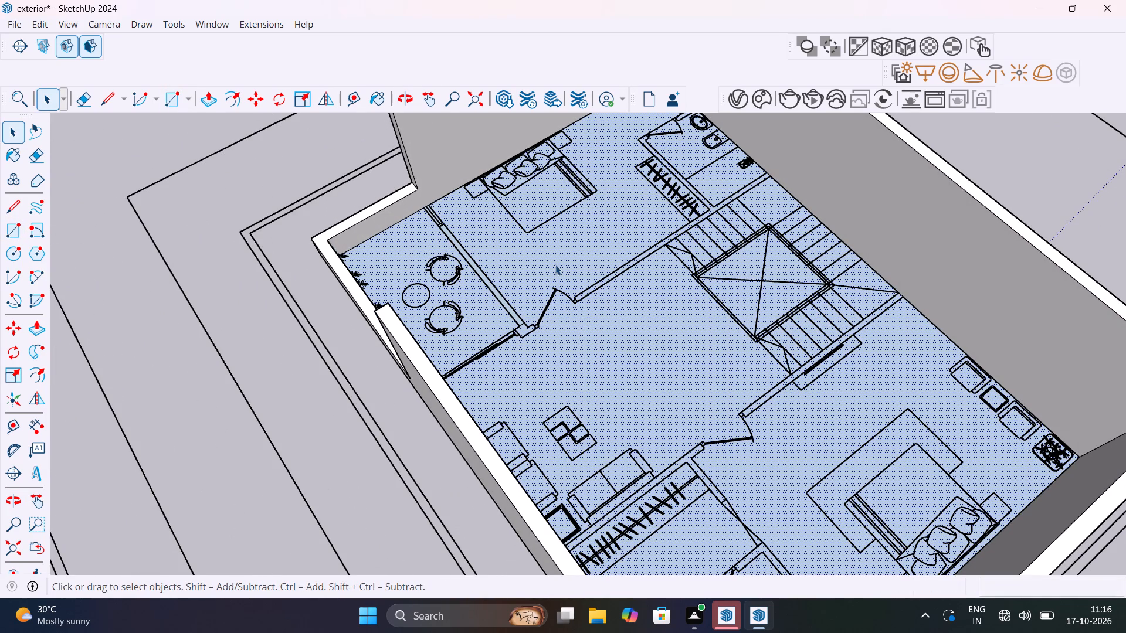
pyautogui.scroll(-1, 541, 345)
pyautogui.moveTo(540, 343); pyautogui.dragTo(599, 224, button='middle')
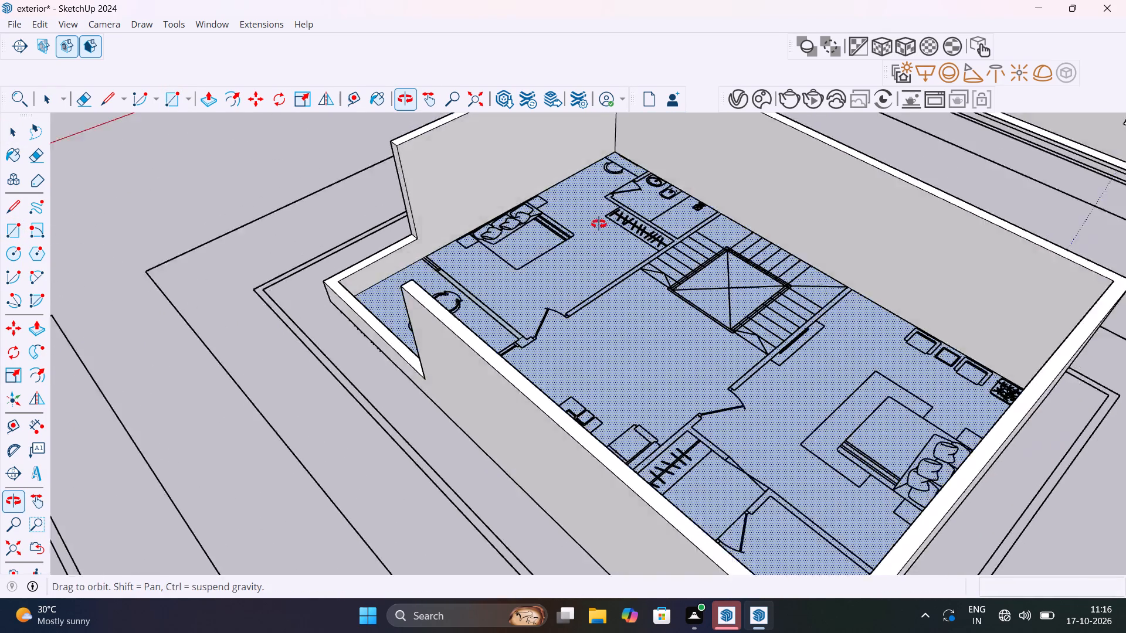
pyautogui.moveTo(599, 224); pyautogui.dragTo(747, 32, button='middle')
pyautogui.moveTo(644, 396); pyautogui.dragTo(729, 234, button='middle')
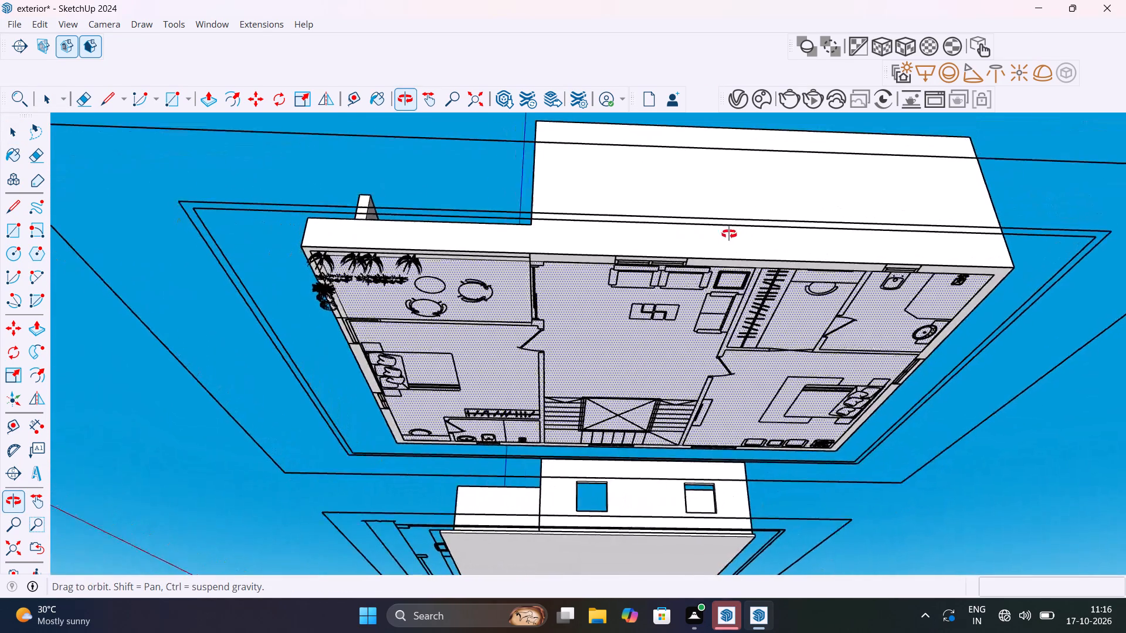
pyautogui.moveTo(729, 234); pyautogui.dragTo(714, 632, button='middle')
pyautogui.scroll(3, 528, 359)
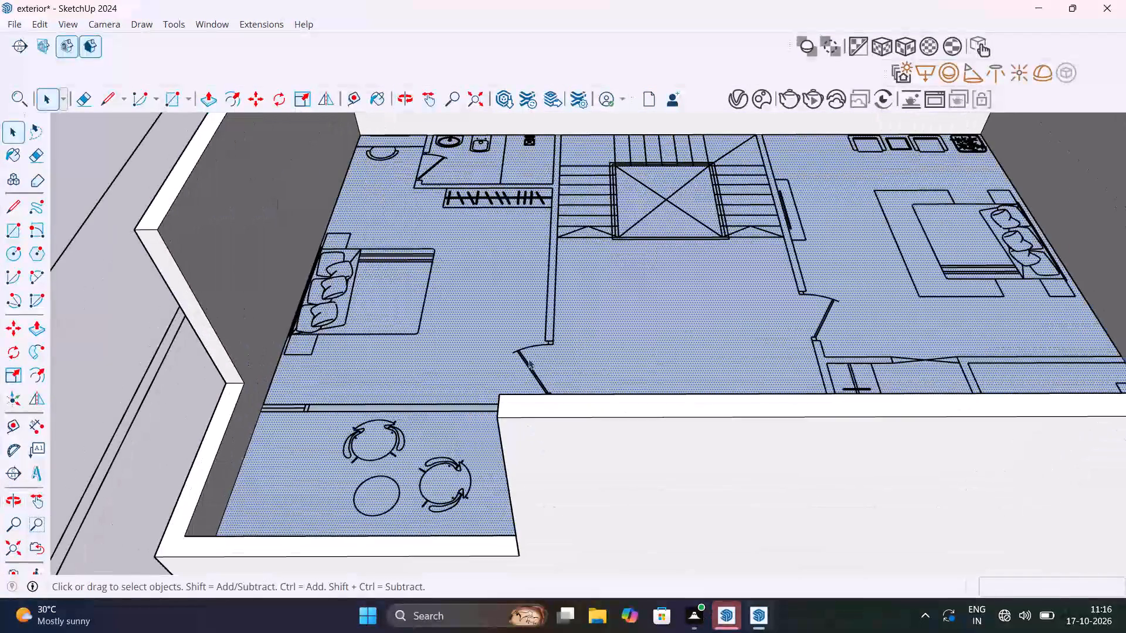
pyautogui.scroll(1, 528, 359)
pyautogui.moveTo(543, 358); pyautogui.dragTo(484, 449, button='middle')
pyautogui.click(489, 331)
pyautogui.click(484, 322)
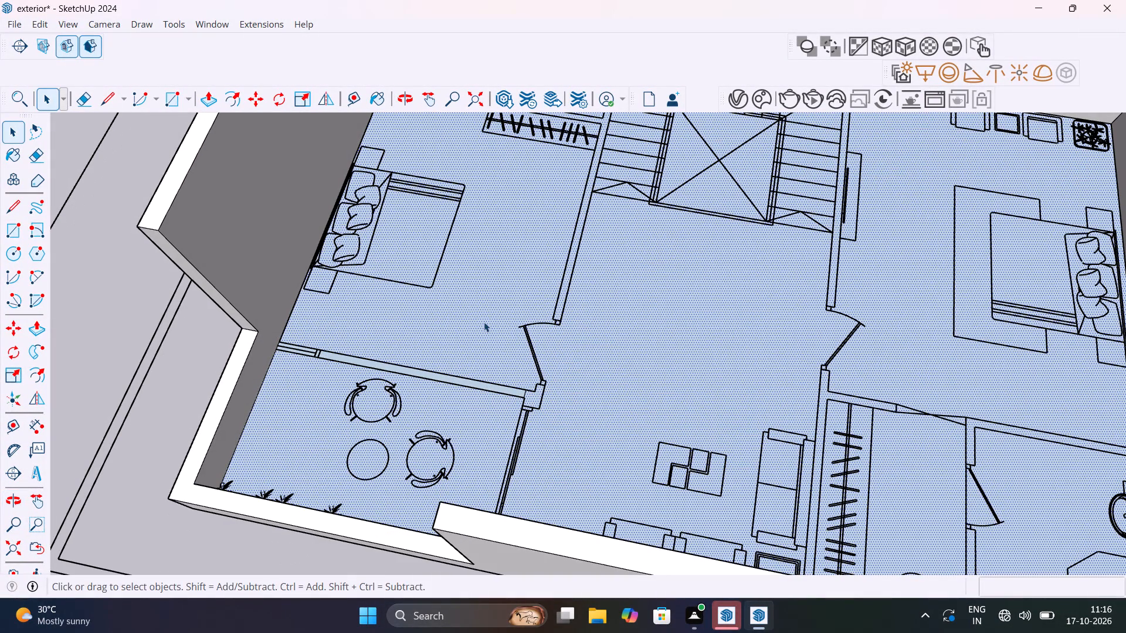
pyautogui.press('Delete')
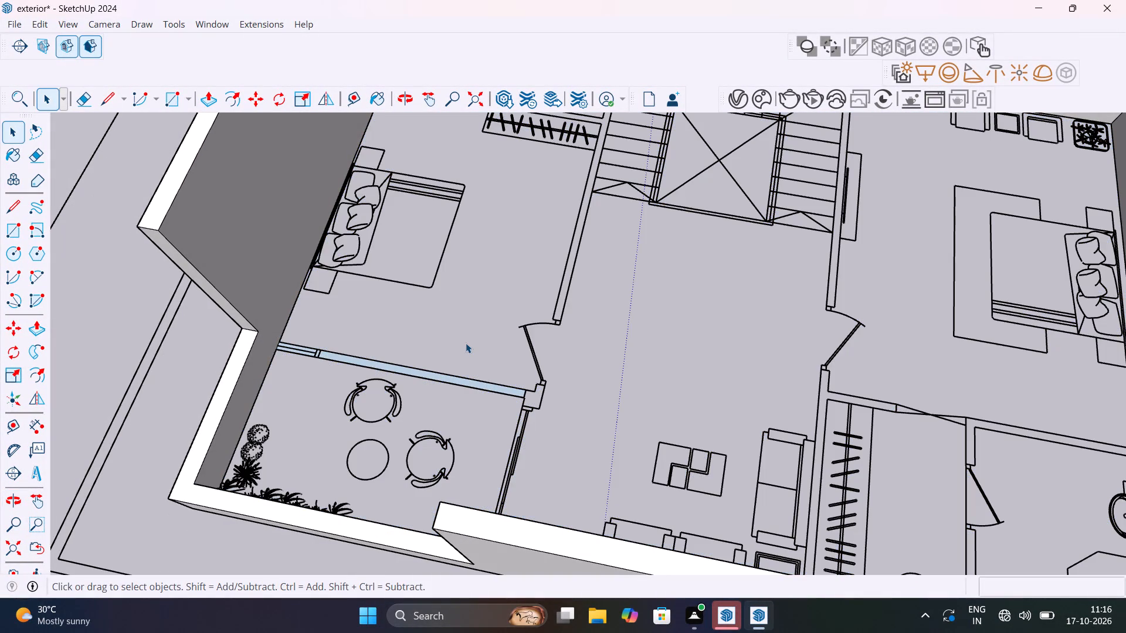
# Draw a rectangle 7' 1 1/2" by 9" over the balcony's sliding-door wall, from the outer wall to the far side of the corner pier.
pyautogui.scroll(4, 548, 399)
pyautogui.moveTo(548, 399); pyautogui.dragTo(437, 458, button='middle')
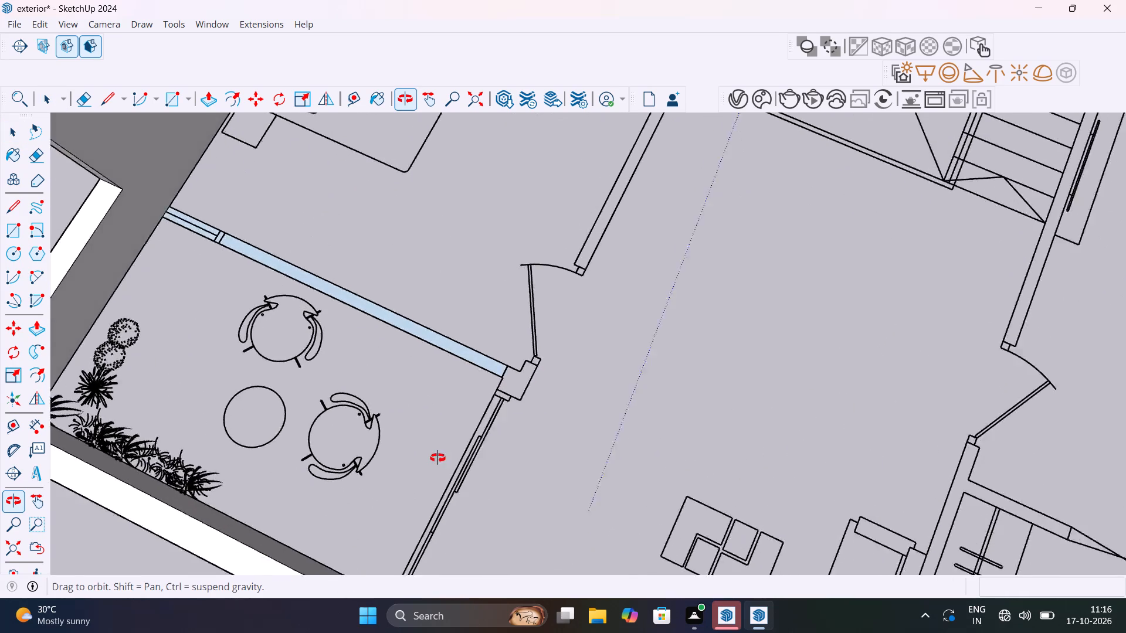
pyautogui.moveTo(437, 458); pyautogui.dragTo(354, 498, button='middle')
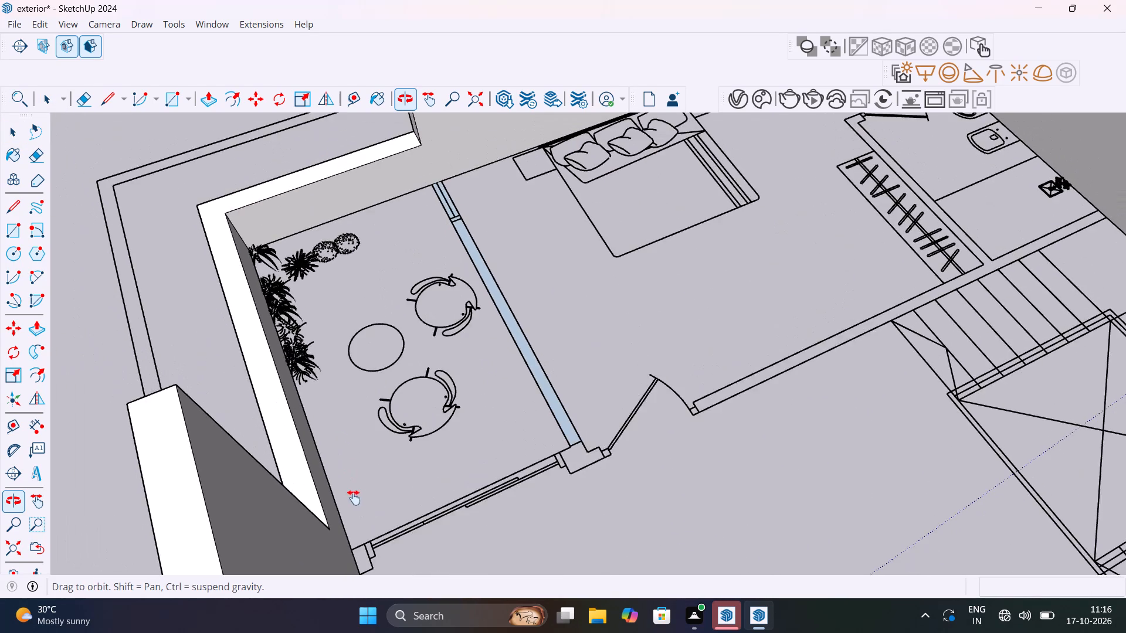
pyautogui.moveTo(354, 498); pyautogui.dragTo(247, 433, button='middle')
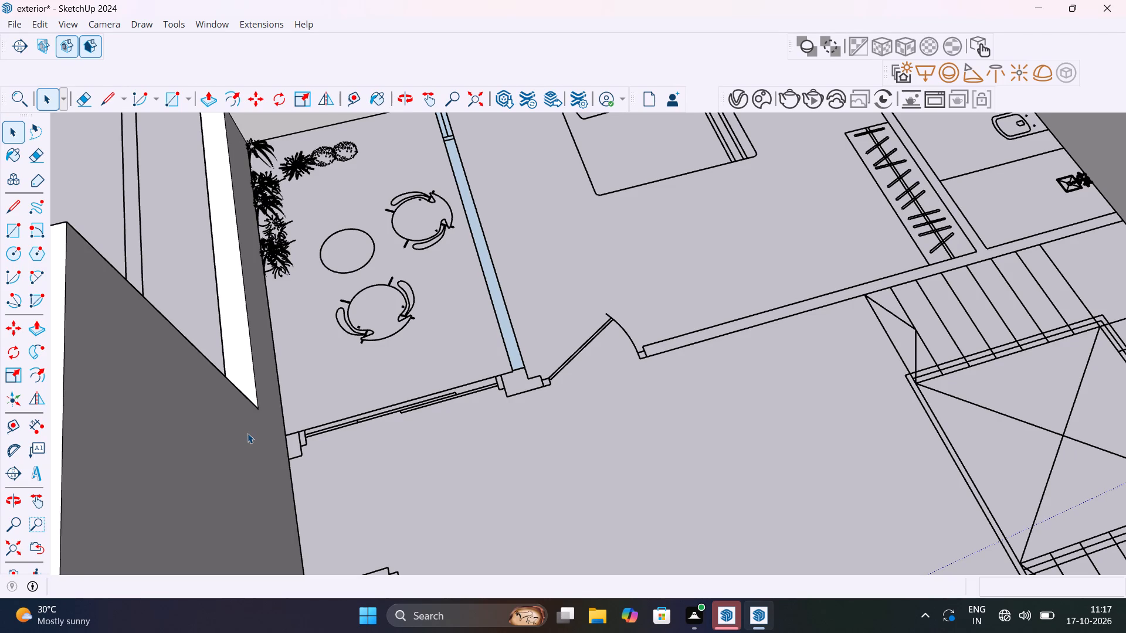
pyautogui.press('r')
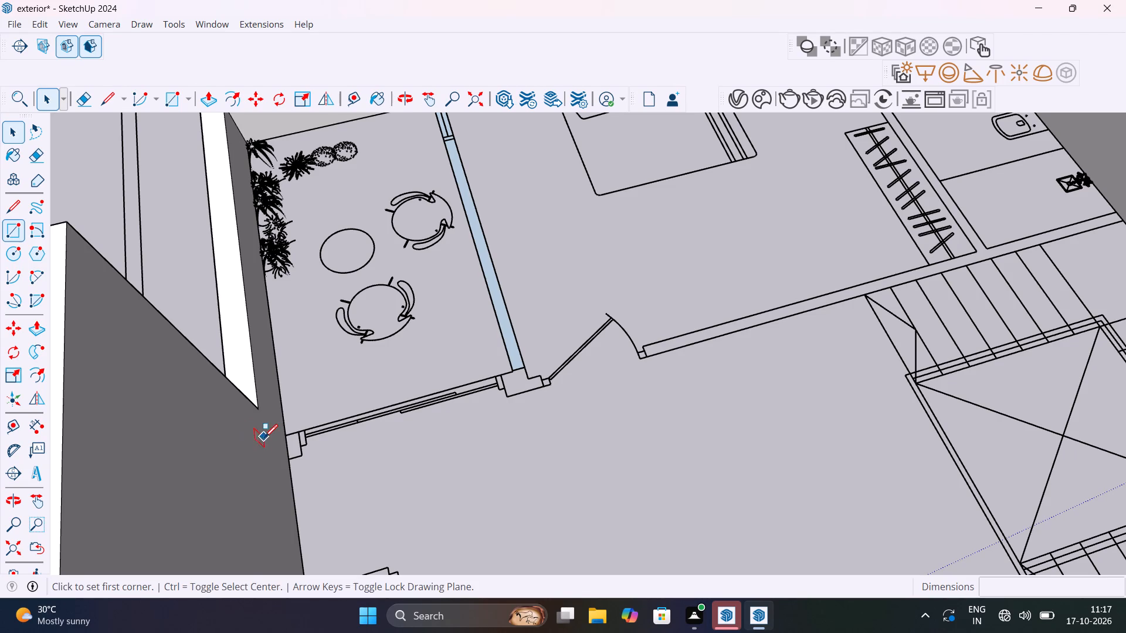
pyautogui.click(286, 435)
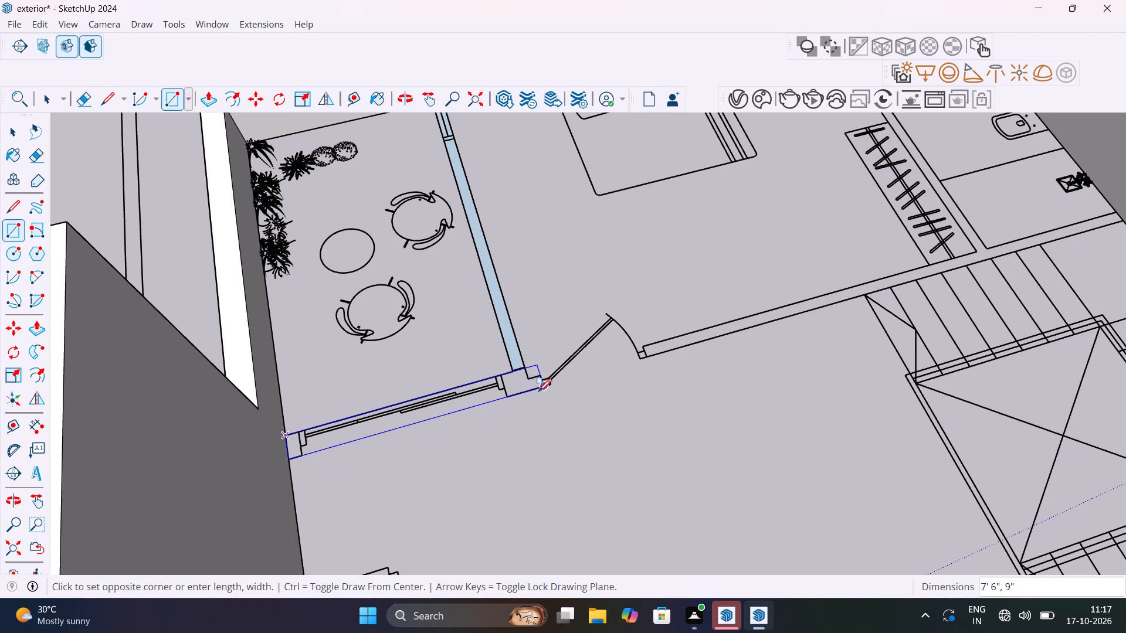
pyautogui.scroll(6, 530, 383)
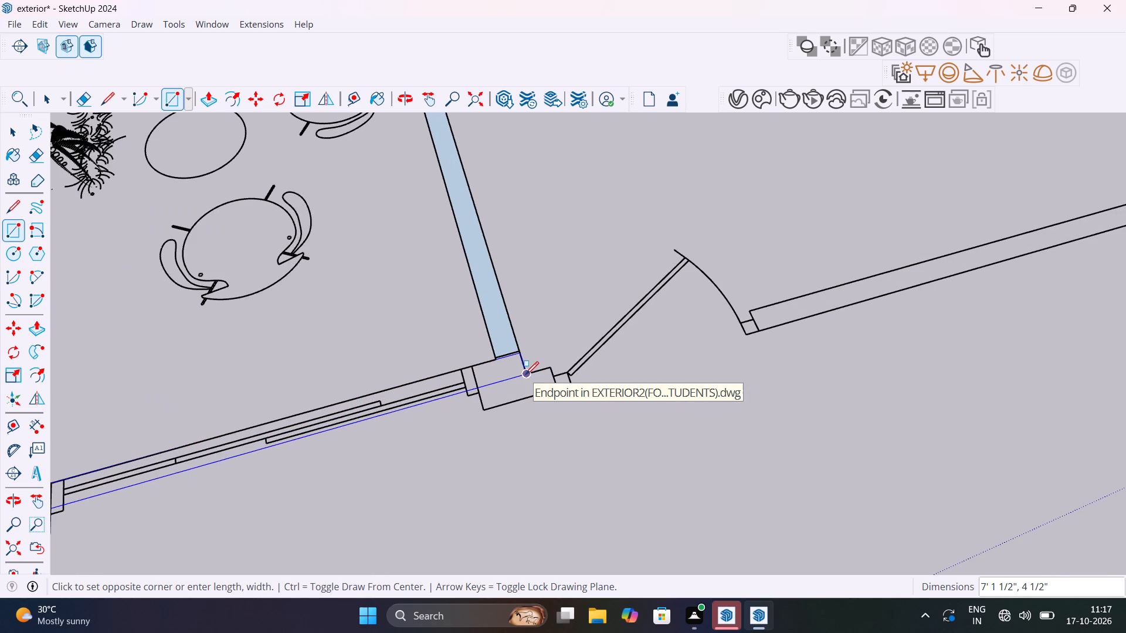
pyautogui.scroll(10, 527, 391)
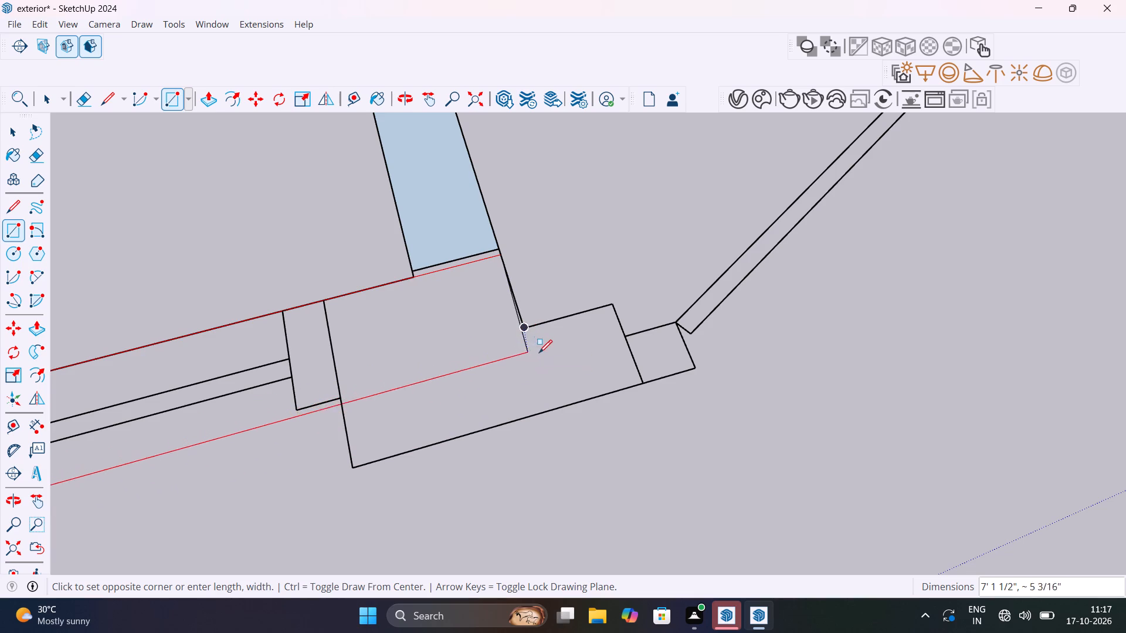
pyautogui.click(553, 408)
# Delete the short extra edge at the partition's end, just before the corner pier.
pyautogui.press('space')
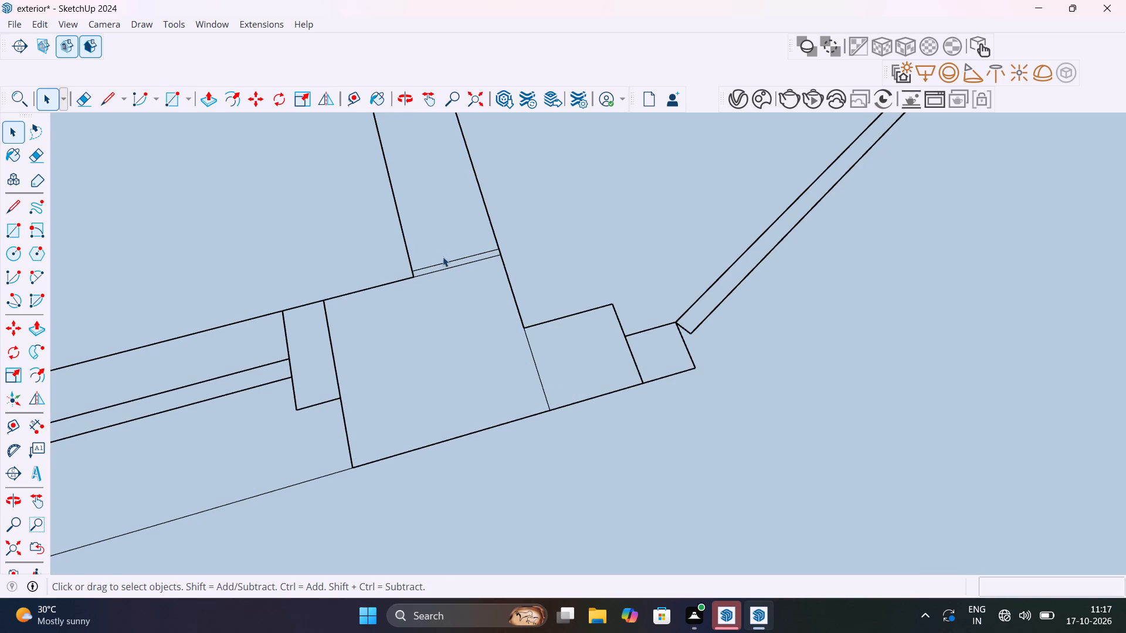
pyautogui.click(447, 263)
pyautogui.press('Delete')
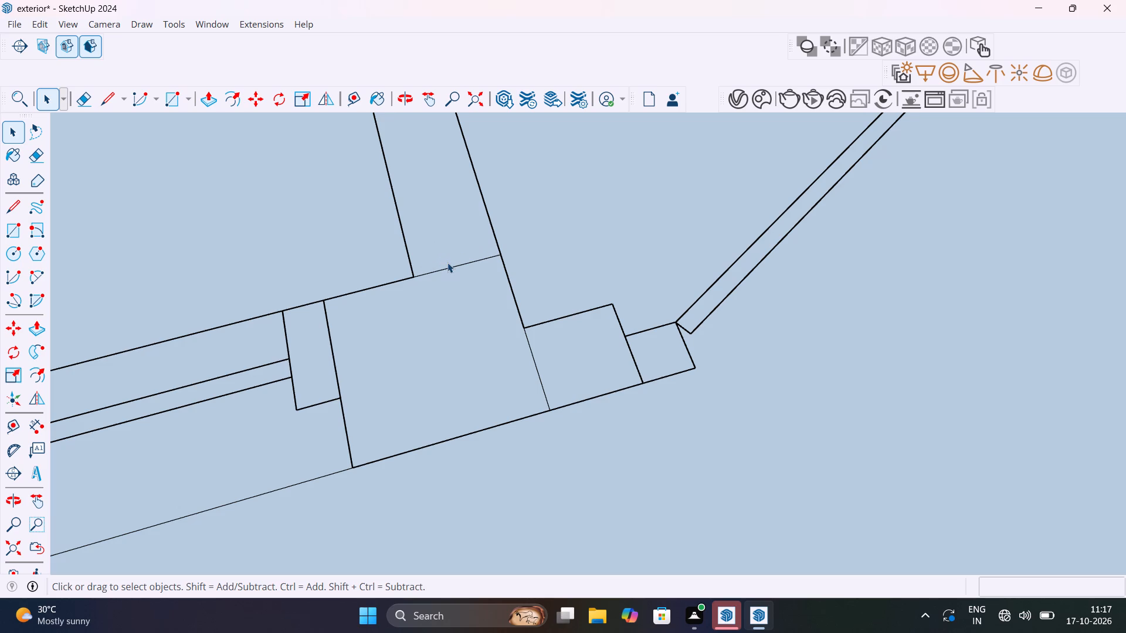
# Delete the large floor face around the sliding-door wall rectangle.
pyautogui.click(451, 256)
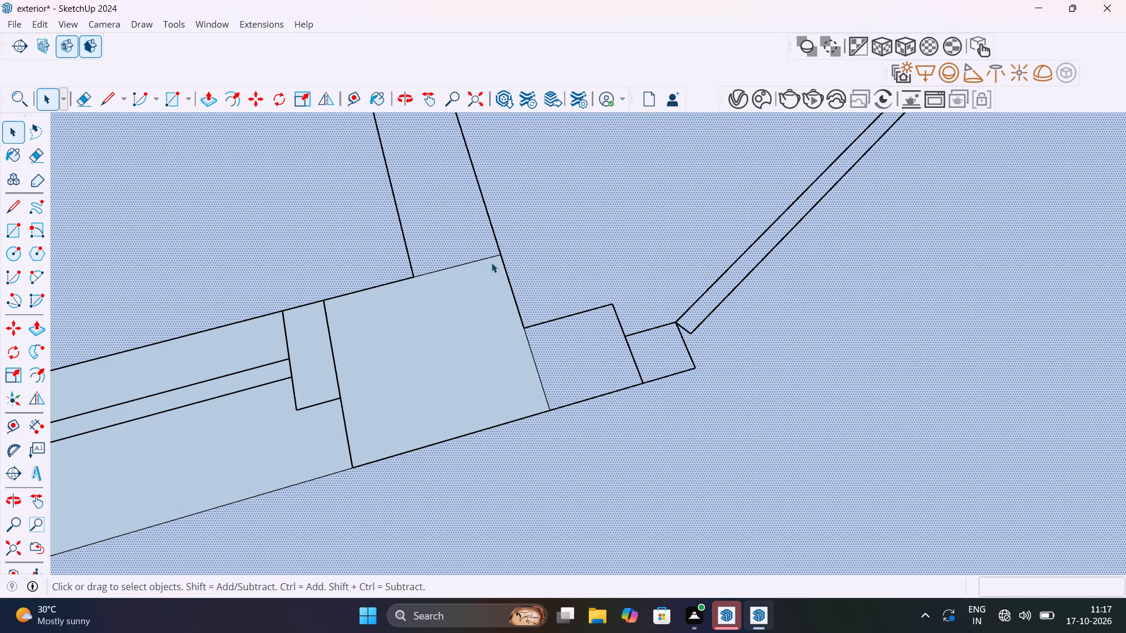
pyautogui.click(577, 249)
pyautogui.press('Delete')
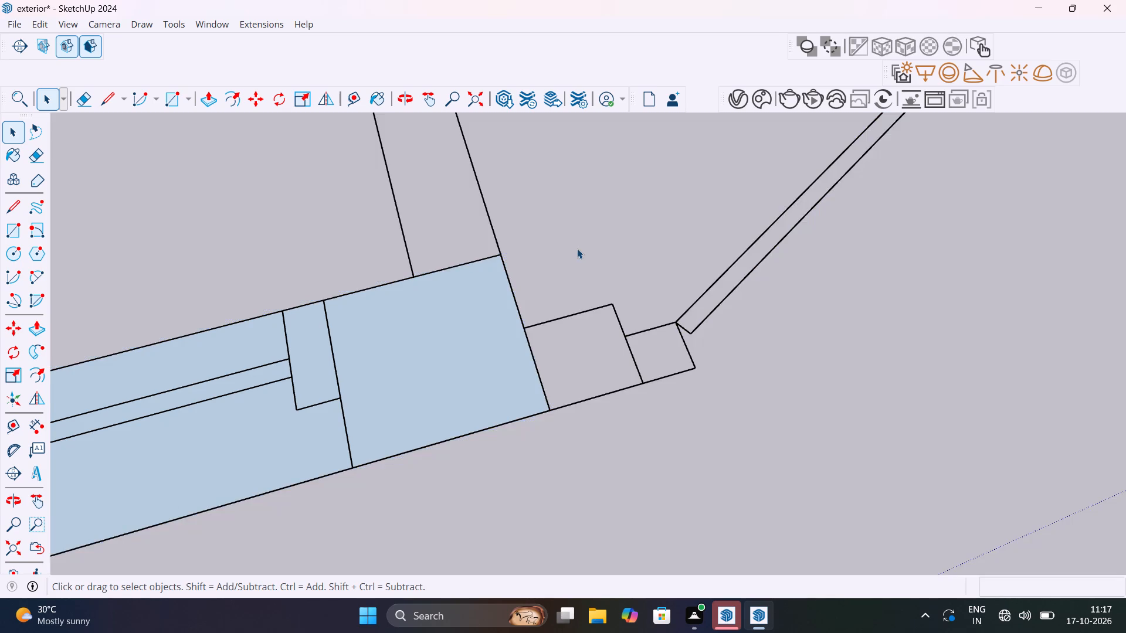
# Draw a rectangle 11' 7 1/2" by 4 1/2" over the bedroom-balcony partition, from the sliding-door wall to the outer wall.
pyautogui.scroll(-15, 577, 249)
pyautogui.keyDown('shift'); pyautogui.moveTo(561, 272); pyautogui.dragTo(525, 415, button='middle'); pyautogui.keyUp('shift')
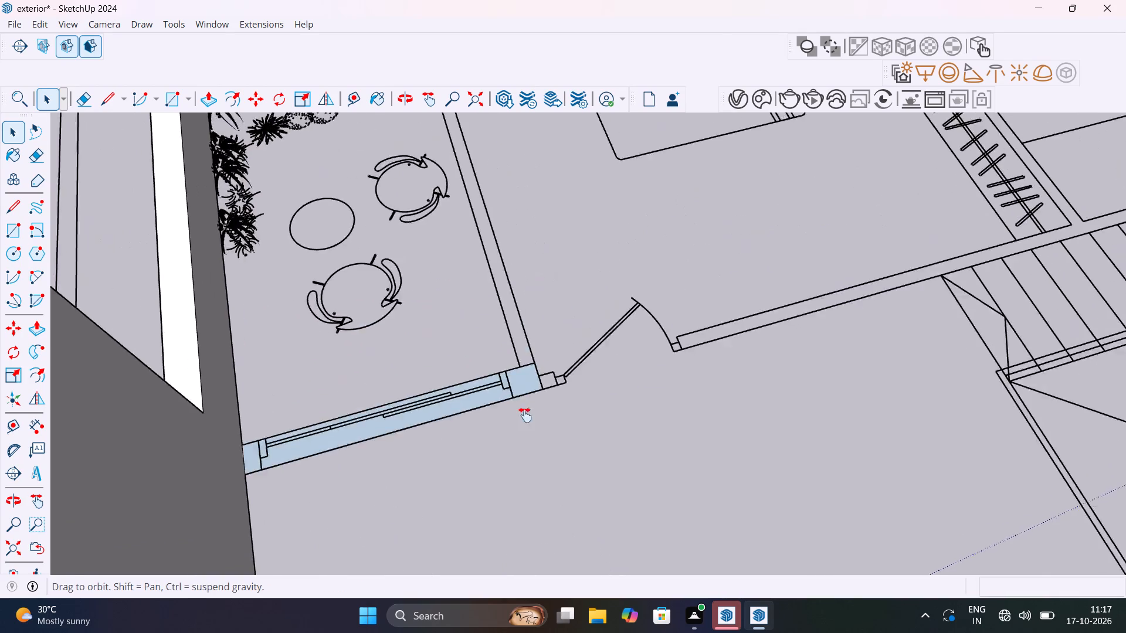
pyautogui.keyDown('shift'); pyautogui.moveTo(525, 415); pyautogui.dragTo(510, 513, button='middle'); pyautogui.keyUp('shift')
pyautogui.press('r')
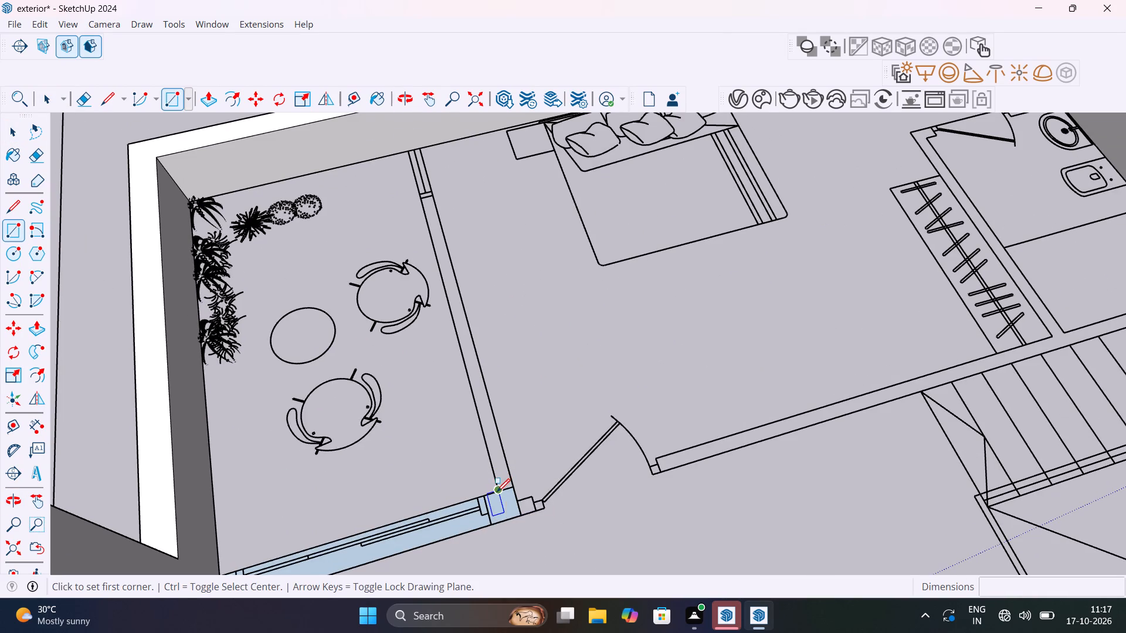
pyautogui.scroll(20, 497, 492)
pyautogui.scroll(5, 497, 492)
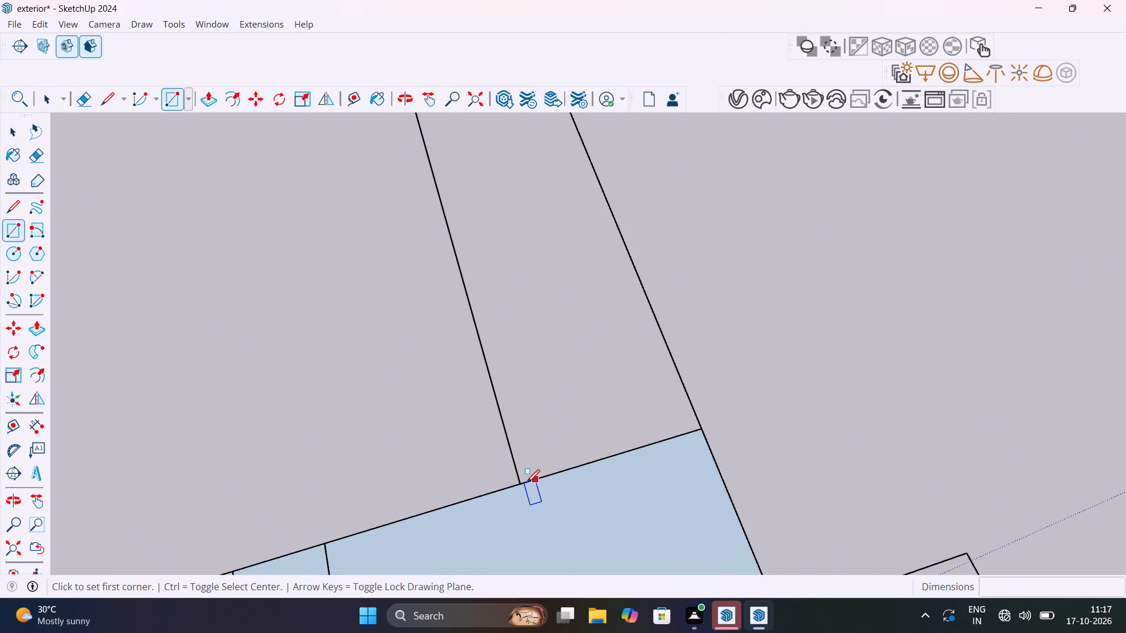
pyautogui.click(524, 481)
pyautogui.scroll(-16, 540, 352)
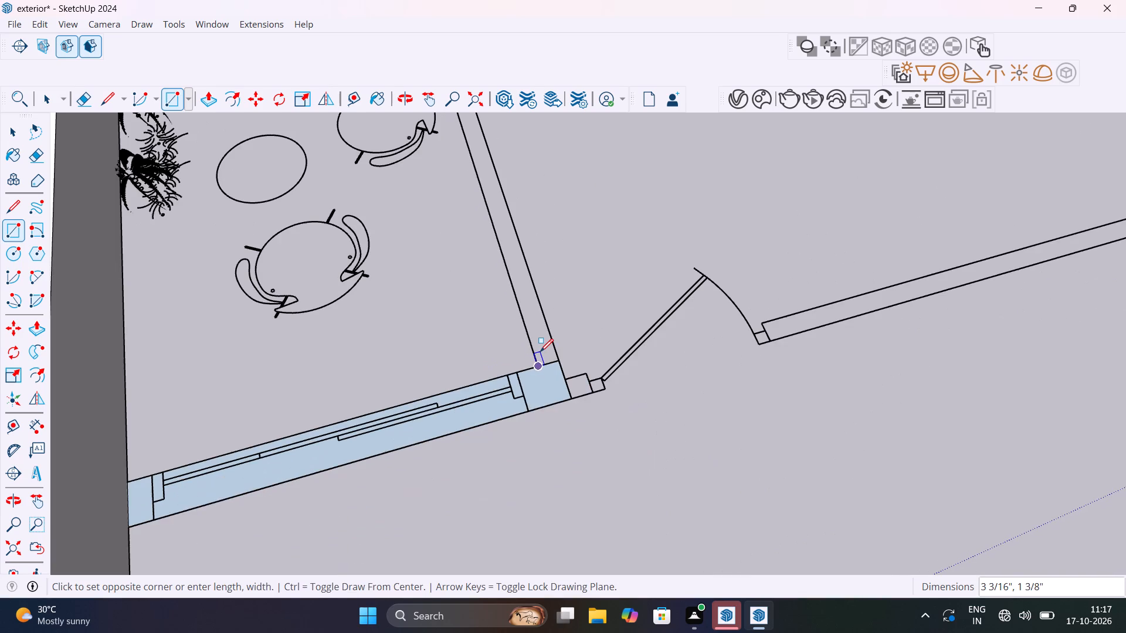
pyautogui.keyDown('shift'); pyautogui.moveTo(533, 291); pyautogui.dragTo(564, 556, button='middle'); pyautogui.keyUp('shift')
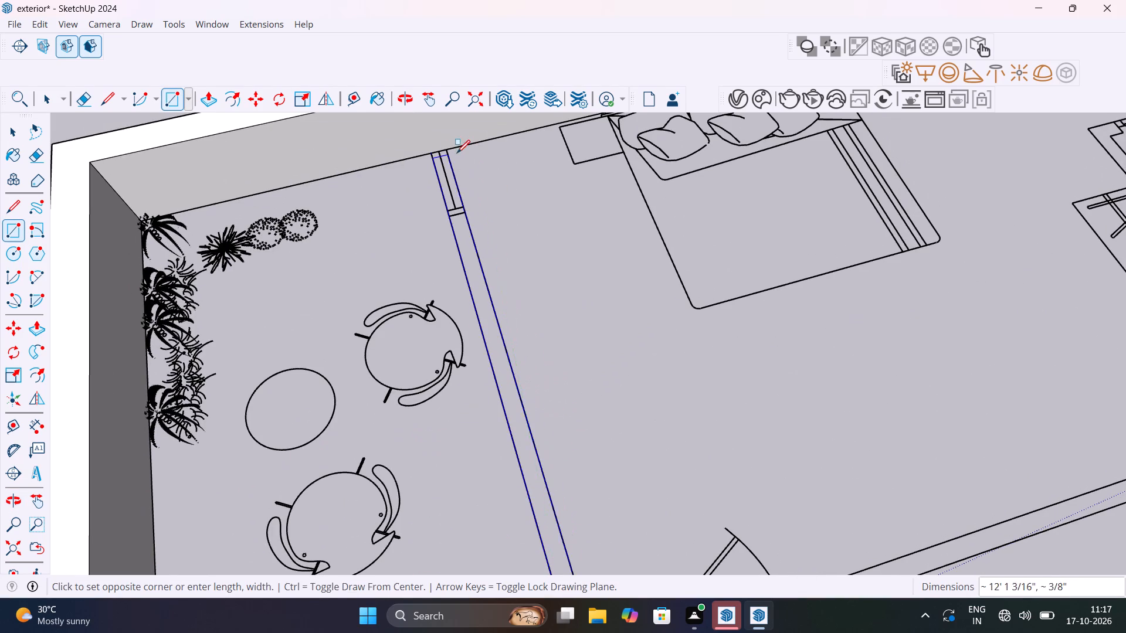
pyautogui.scroll(10, 442, 158)
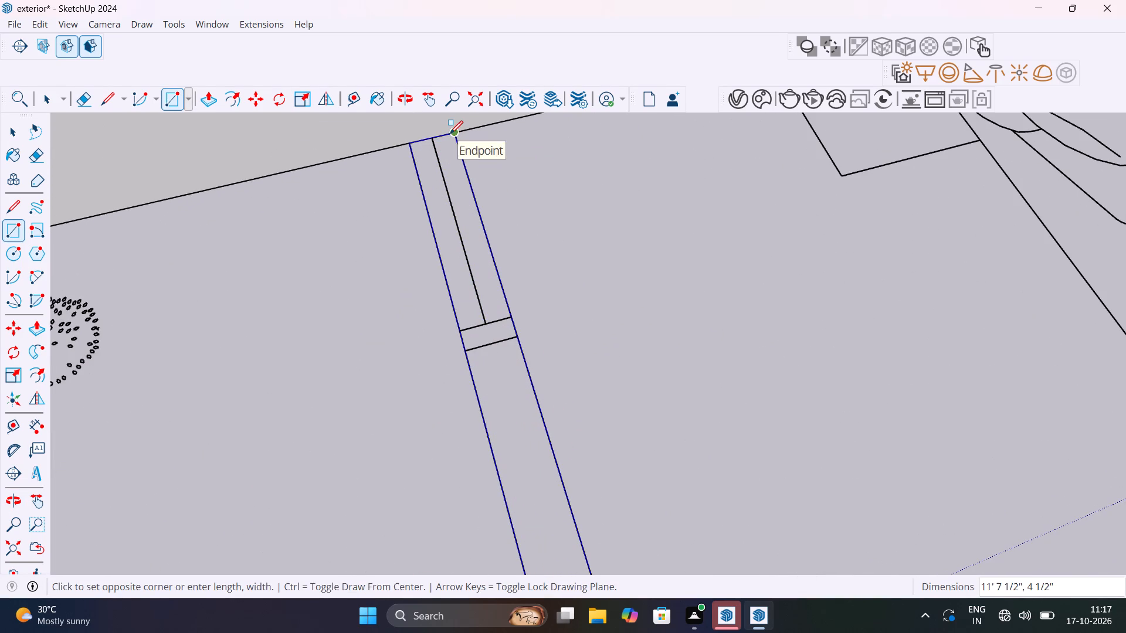
pyautogui.click(450, 134)
# Draw a rectangle about 20' 4" by 4 1/2" over the bedroom's stair-side wall, from the corner pier across the doorway to the outer wall.
pyautogui.scroll(-20, 457, 194)
pyautogui.scroll(-2, 457, 194)
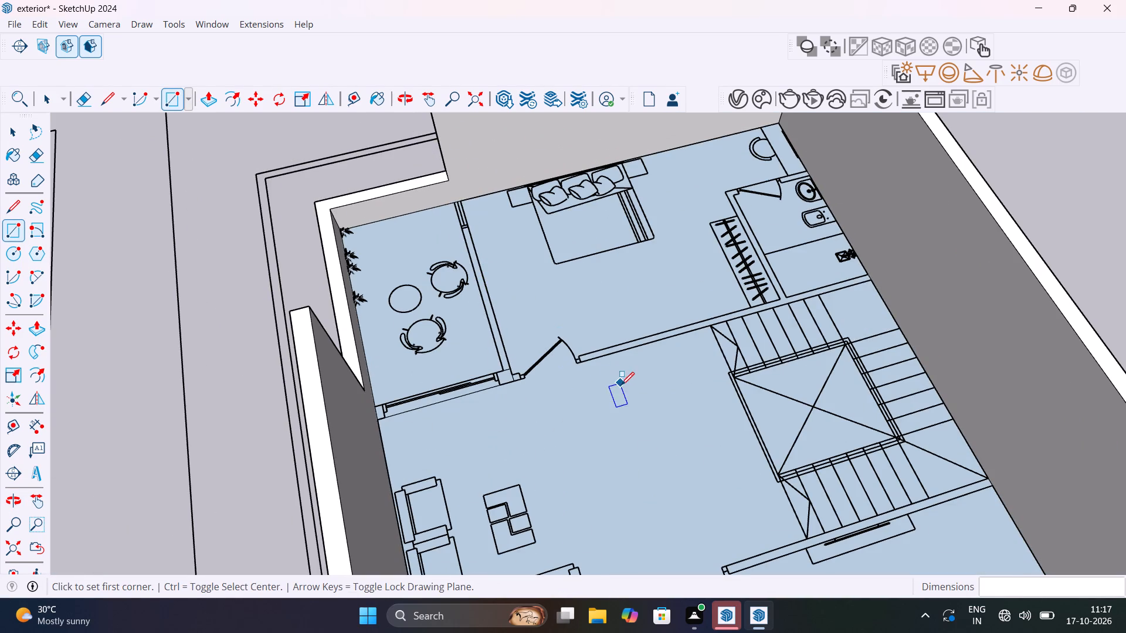
pyautogui.scroll(11, 517, 375)
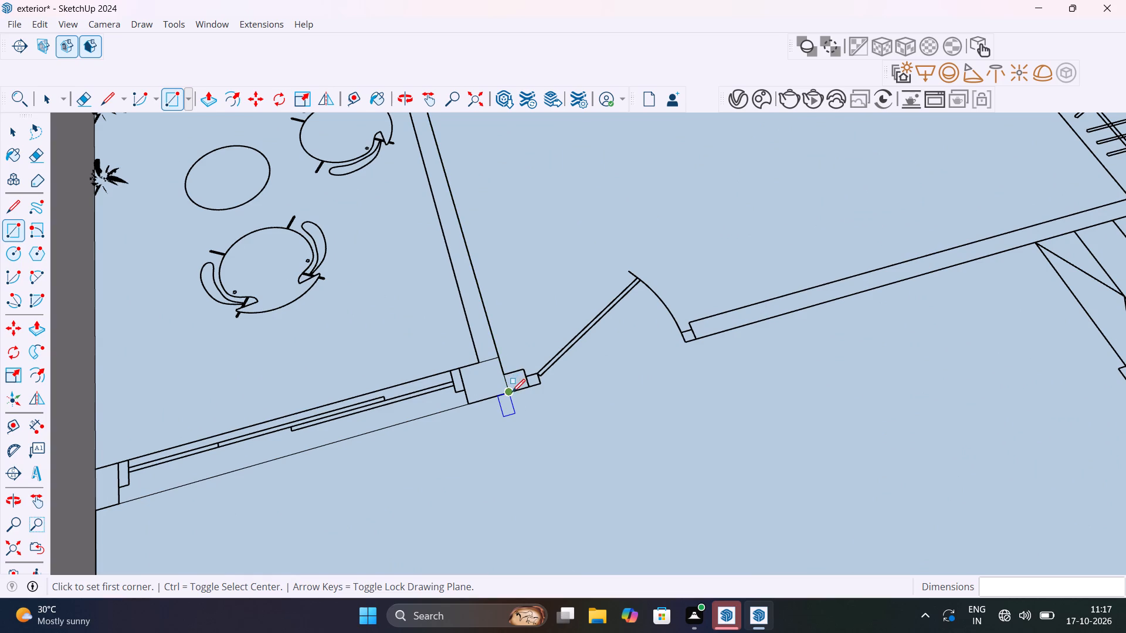
pyautogui.click(511, 393)
pyautogui.scroll(-6, 615, 358)
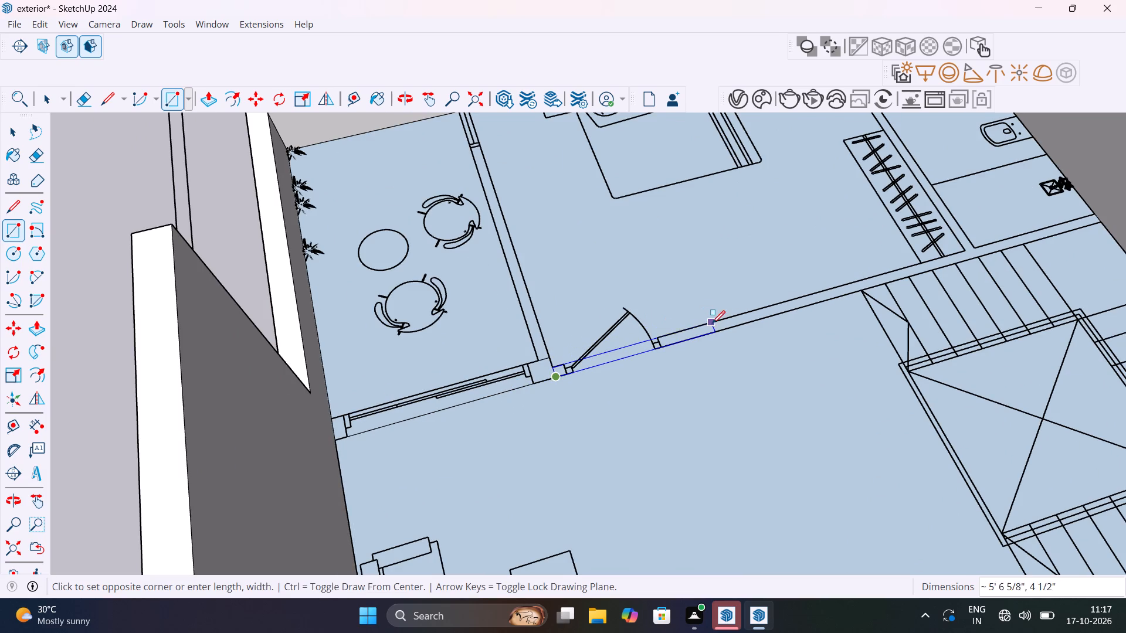
pyautogui.scroll(5, 749, 318)
pyautogui.keyDown('shift'); pyautogui.moveTo(749, 318); pyautogui.dragTo(571, 418, button='middle'); pyautogui.keyUp('shift')
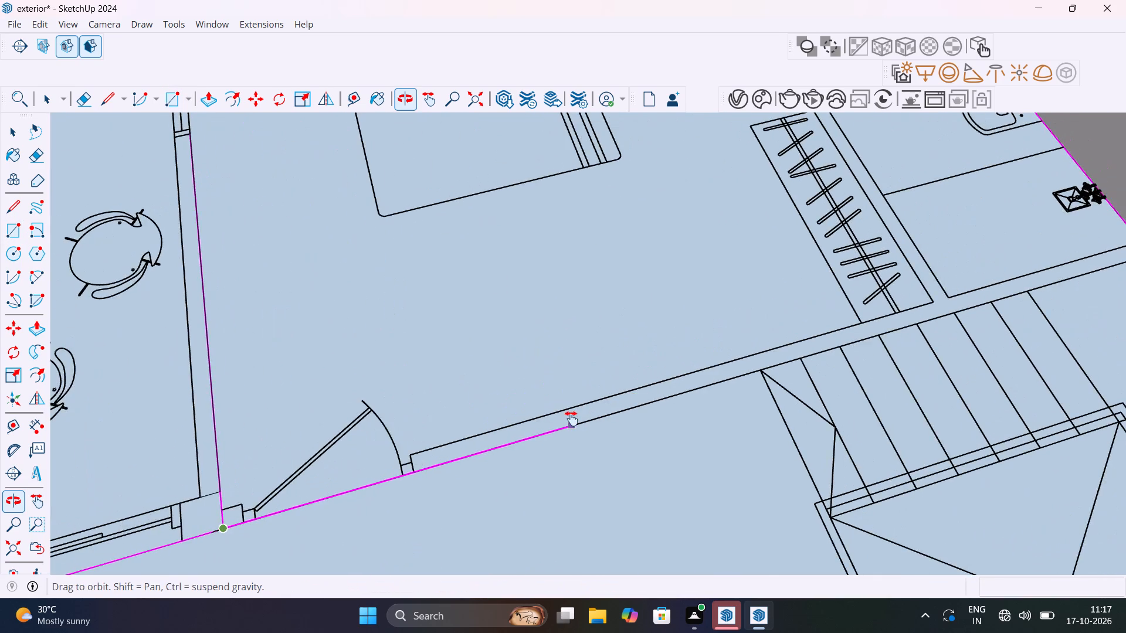
pyautogui.keyDown('shift'); pyautogui.moveTo(571, 418); pyautogui.dragTo(507, 444, button='middle'); pyautogui.keyUp('shift')
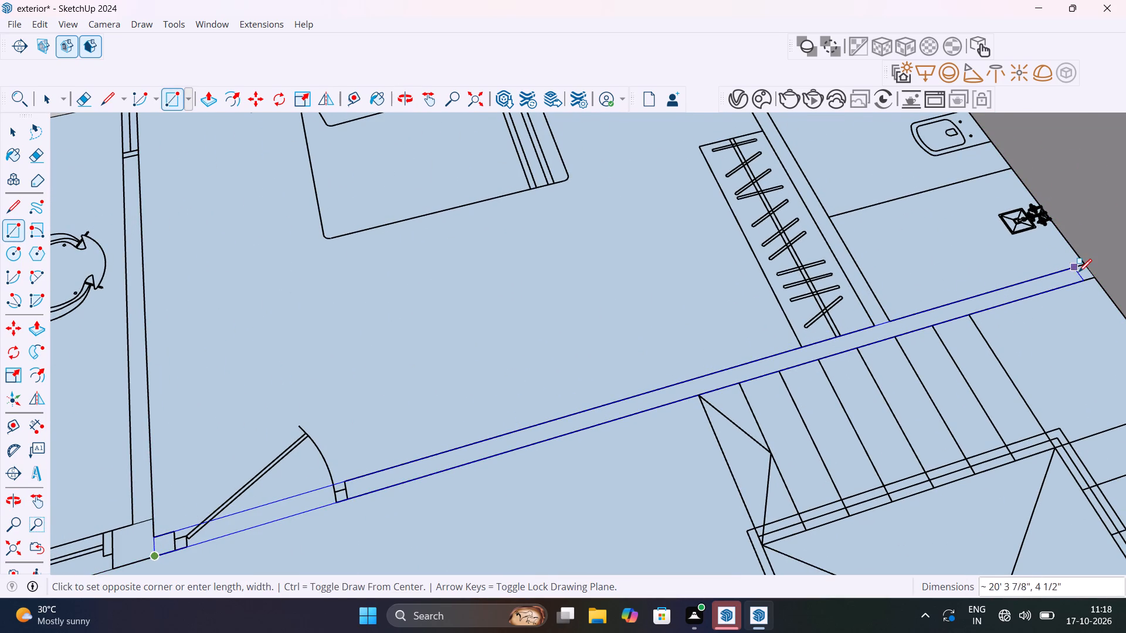
pyautogui.click(1083, 268)
# Draw a rectangle 7' 10 1/2" by 4 1/2" over the bathroom wall behind the wardrobe, from the stair-side wall to its far corner.
pyautogui.scroll(-7, 864, 356)
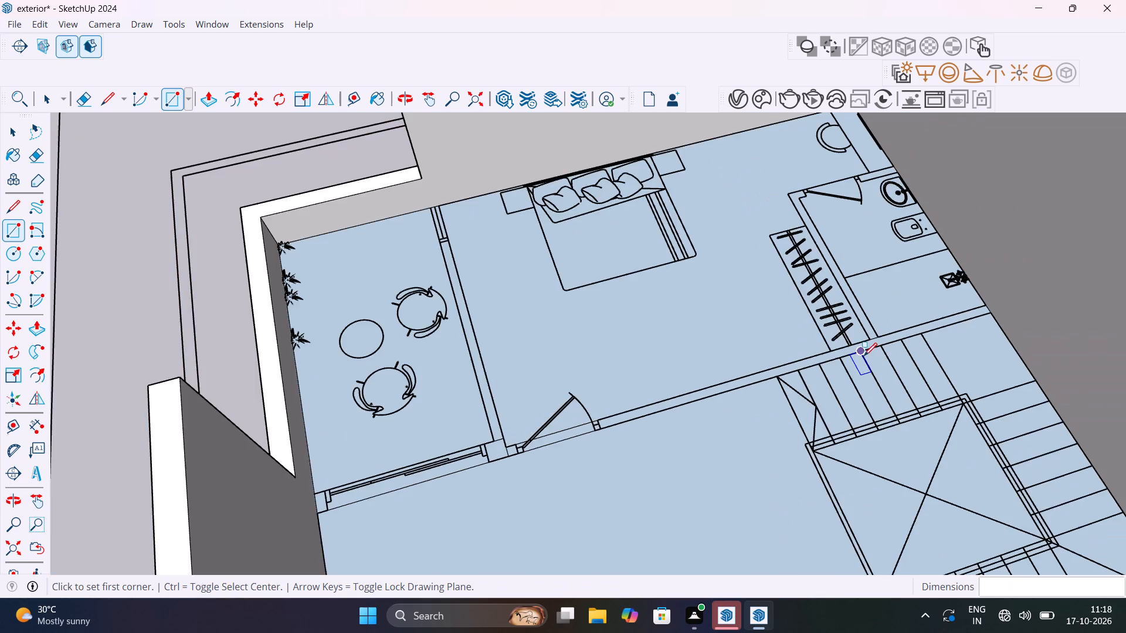
pyautogui.keyDown('shift'); pyautogui.moveTo(865, 356); pyautogui.dragTo(580, 400, button='middle'); pyautogui.keyUp('shift')
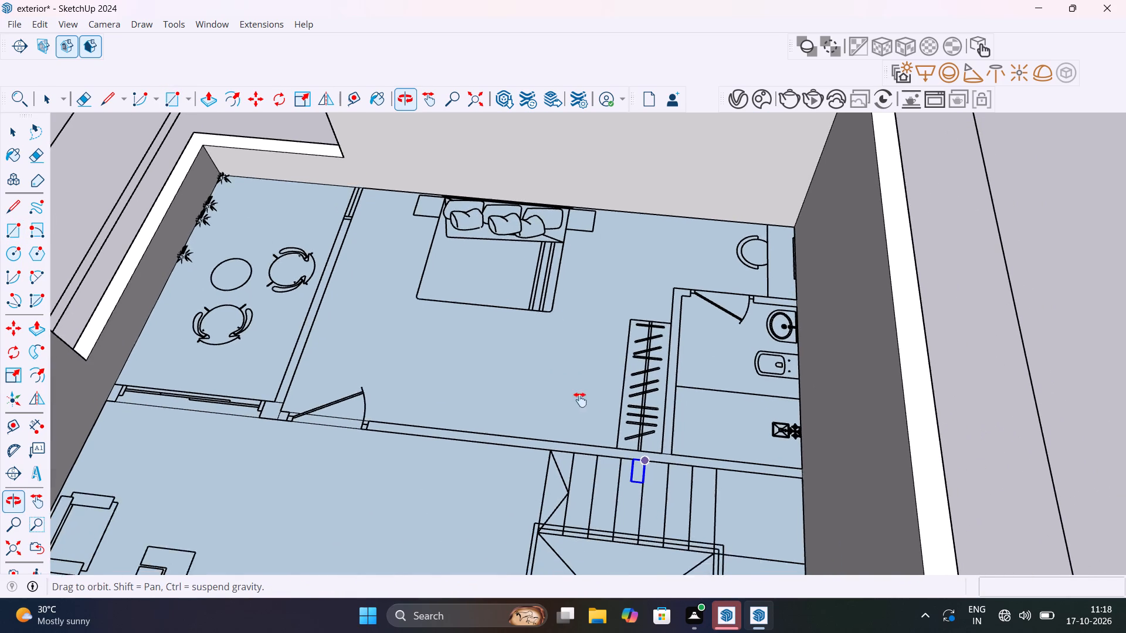
pyautogui.keyDown('shift'); pyautogui.moveTo(580, 400); pyautogui.dragTo(577, 393, button='middle'); pyautogui.keyUp('shift')
pyautogui.click(667, 440)
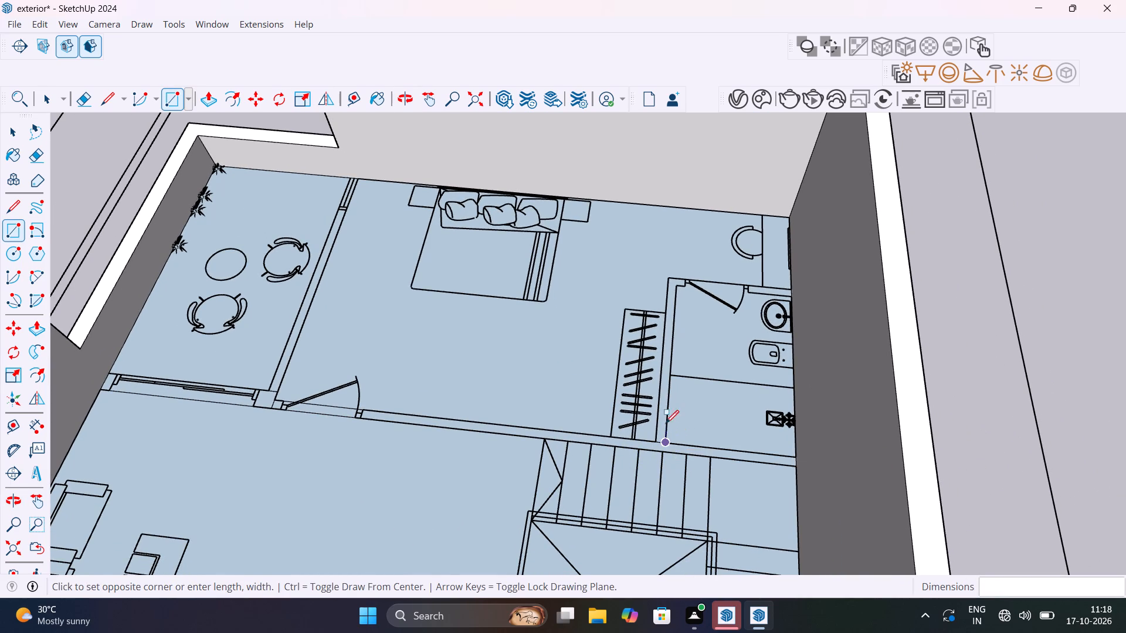
pyautogui.scroll(3, 668, 284)
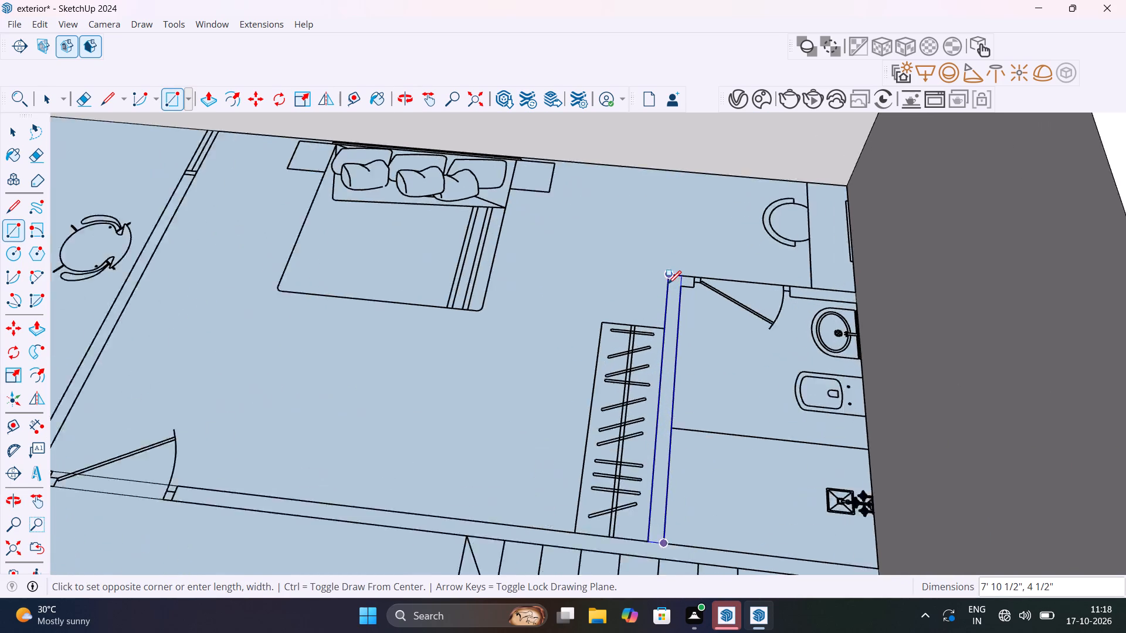
pyautogui.scroll(6, 668, 284)
pyautogui.click(668, 270)
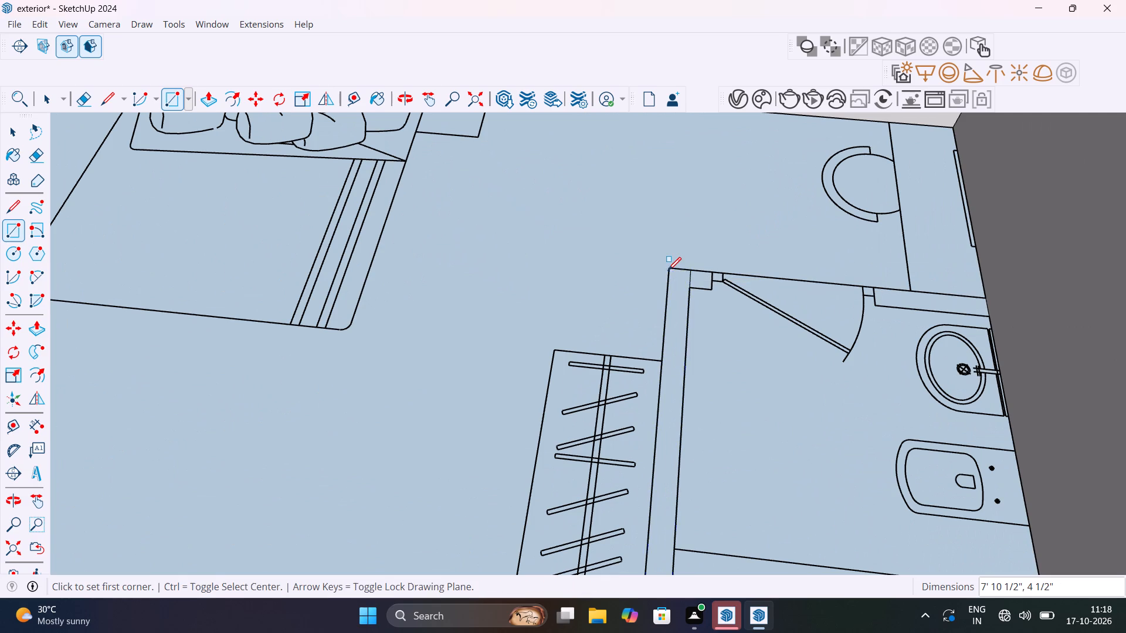
# Draw a rectangle 5' by 4 1/2" over the bathroom's door wall, across the doorway to the outer wall.
pyautogui.click(690, 288)
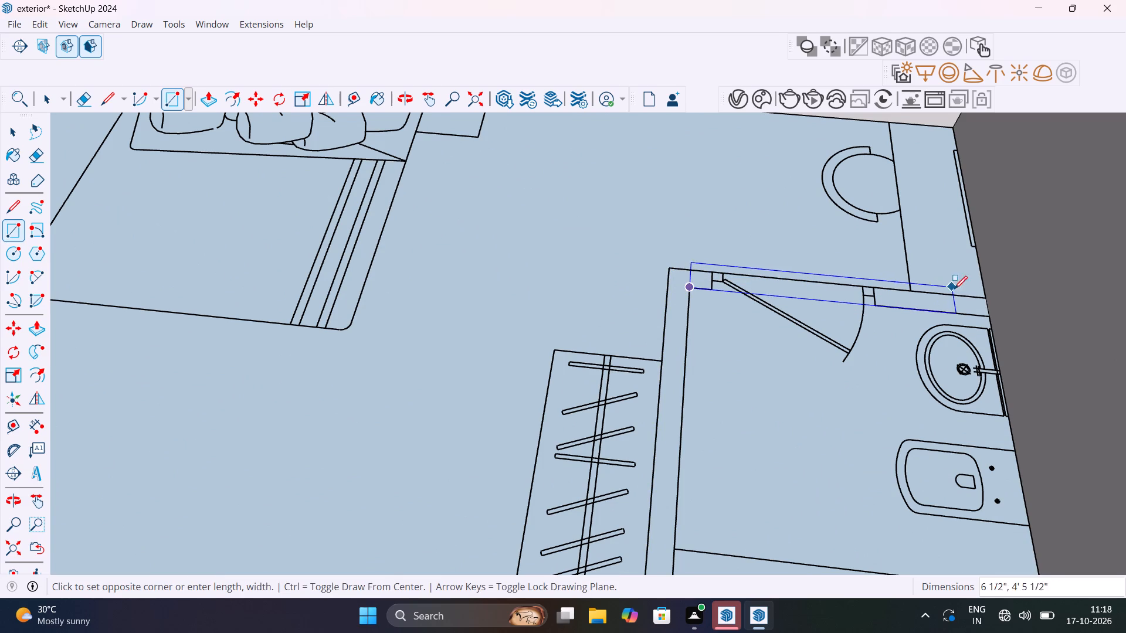
pyautogui.click(983, 296)
# Draw a rectangle about 27' 9" by 4 1/2" over the second bedroom's stair-side wall, between the two opposite outer walls across the doorway.
pyautogui.scroll(-13, 781, 323)
pyautogui.moveTo(789, 386); pyautogui.dragTo(754, 226, button='middle')
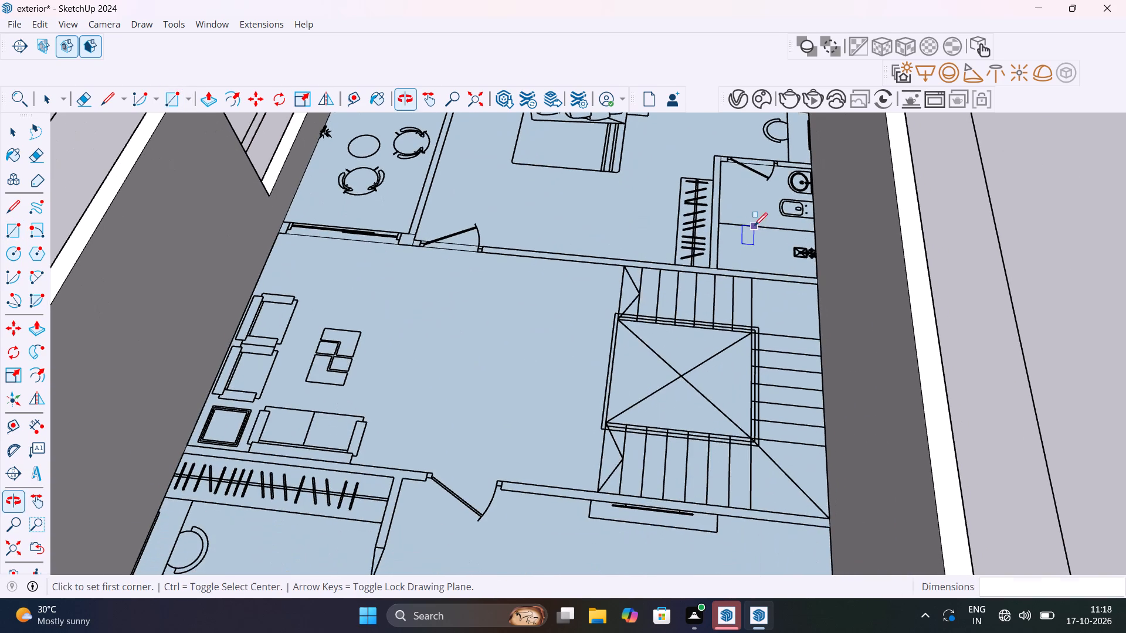
pyautogui.scroll(-5, 756, 261)
pyautogui.keyDown('shift'); pyautogui.moveTo(716, 410); pyautogui.dragTo(388, 408, button='middle'); pyautogui.keyUp('shift')
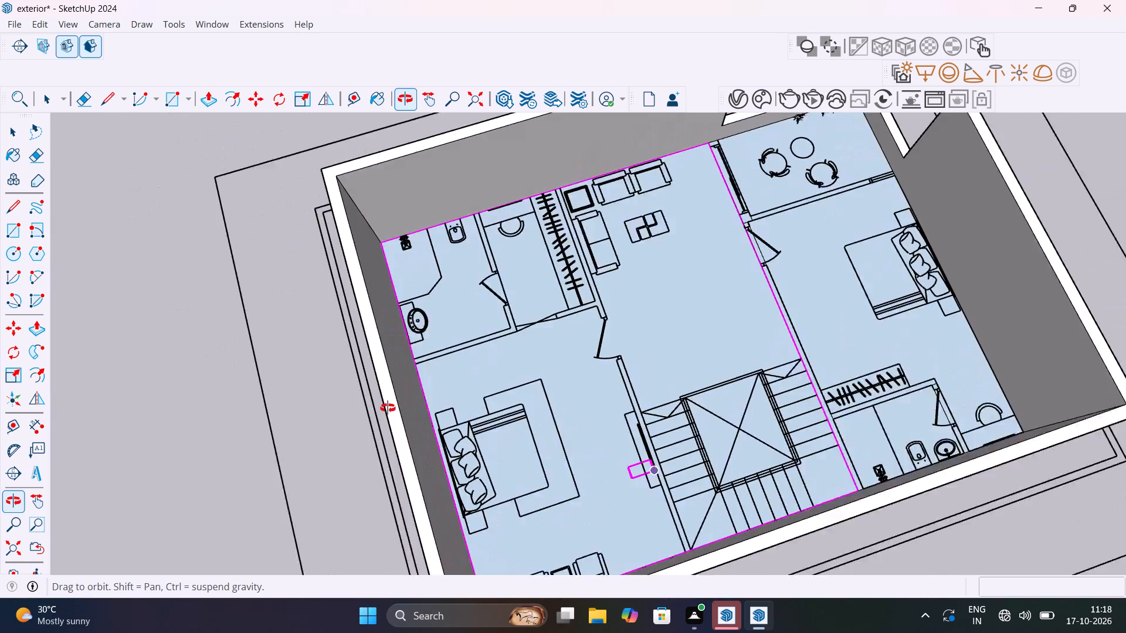
pyautogui.keyDown('shift'); pyautogui.moveTo(388, 408); pyautogui.dragTo(383, 409, button='middle'); pyautogui.keyUp('shift')
pyautogui.scroll(6, 572, 212)
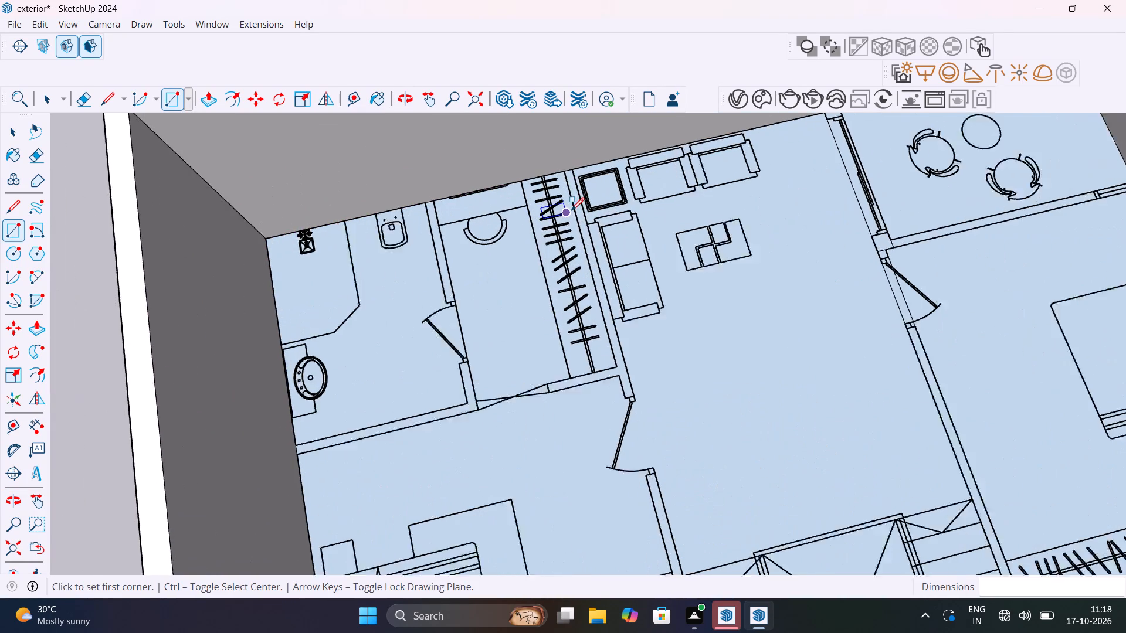
pyautogui.scroll(2, 571, 210)
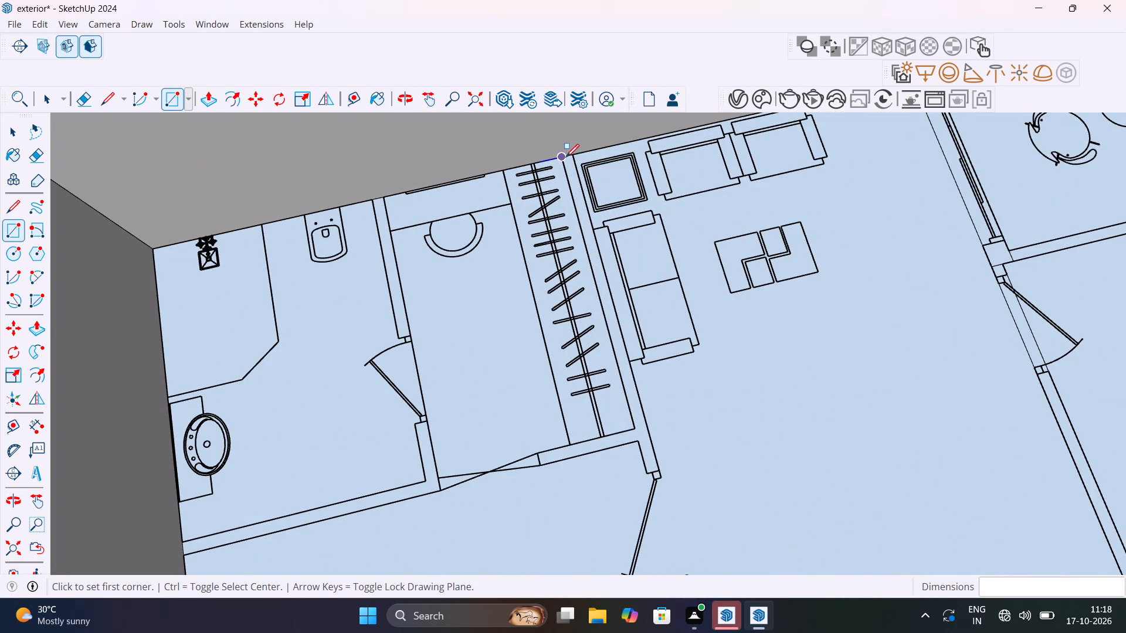
pyautogui.click(573, 156)
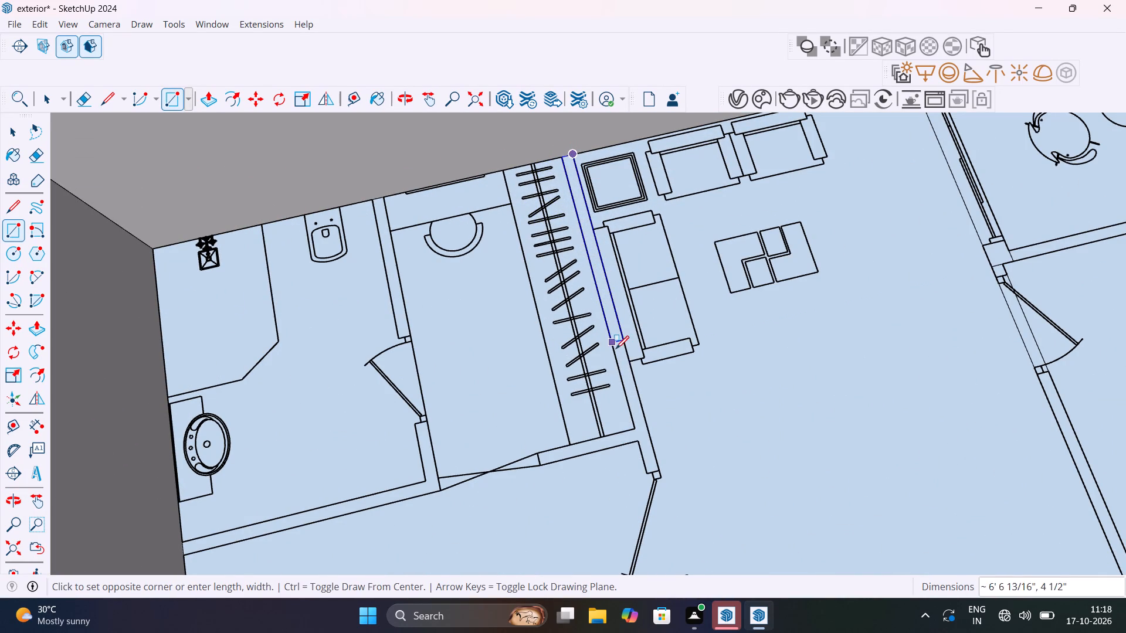
pyautogui.scroll(5, 645, 470)
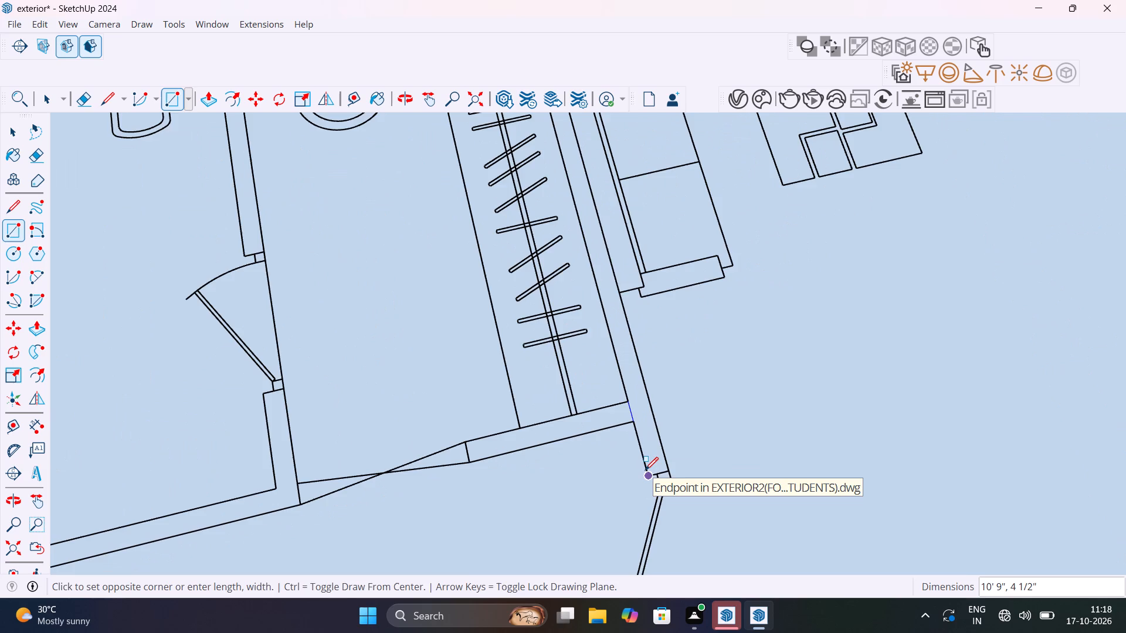
pyautogui.keyDown('shift'); pyautogui.moveTo(643, 468); pyautogui.dragTo(596, 355, button='middle'); pyautogui.keyUp('shift')
pyautogui.keyDown('shift'); pyautogui.scroll(1, 596, 355); pyautogui.keyUp('shift')
pyautogui.scroll(-17, 599, 361)
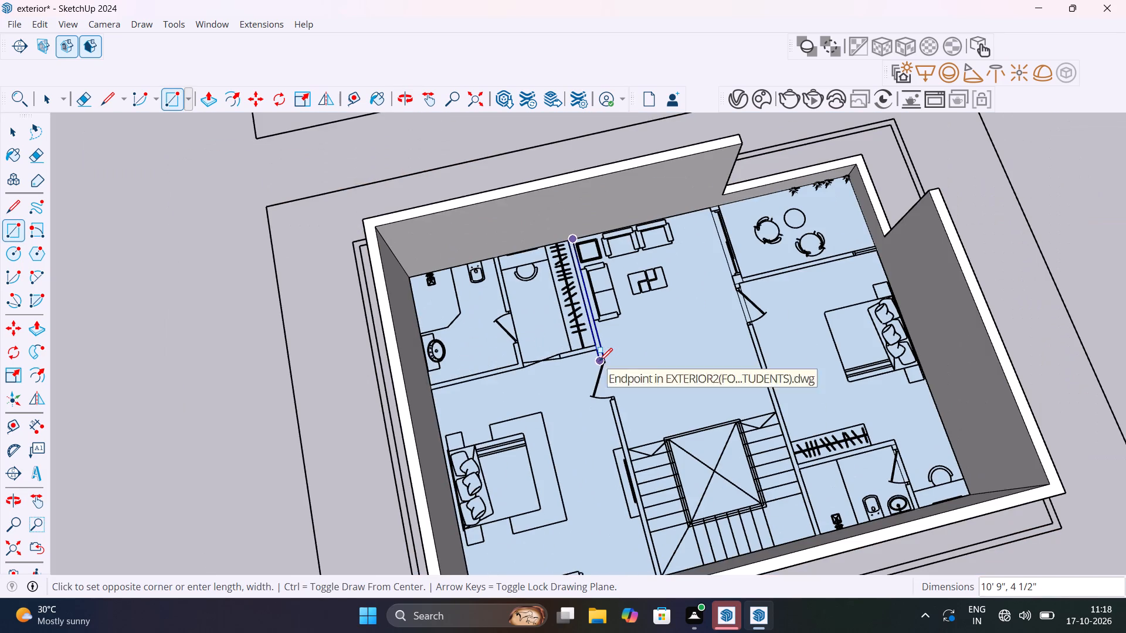
pyautogui.keyDown('shift'); pyautogui.moveTo(641, 484); pyautogui.dragTo(596, 471, button='middle'); pyautogui.keyUp('shift')
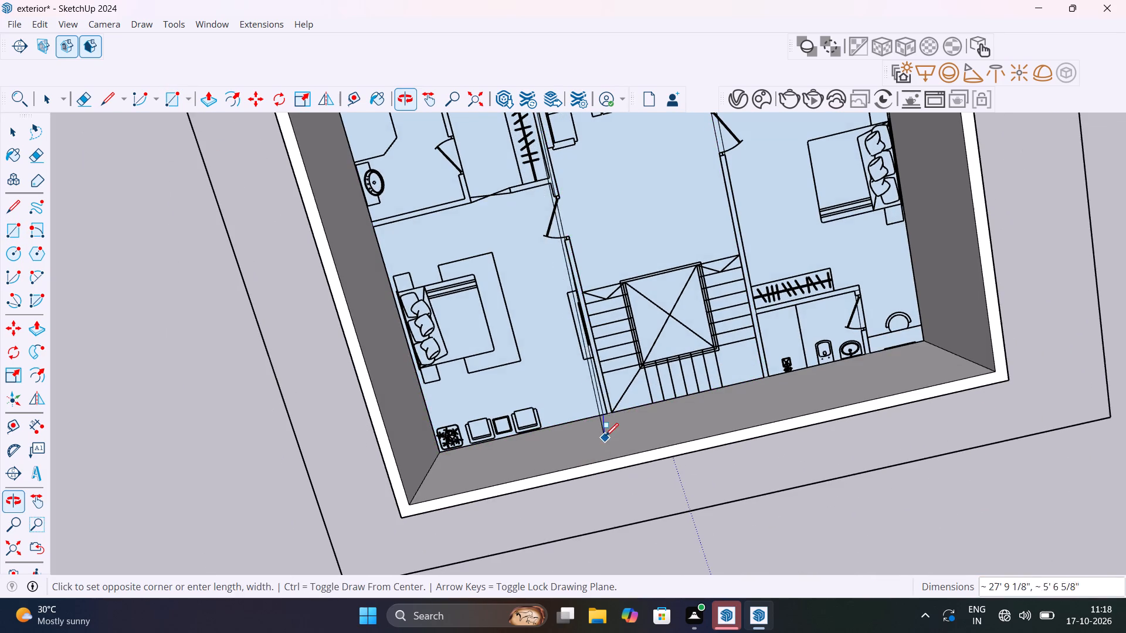
pyautogui.scroll(10, 609, 419)
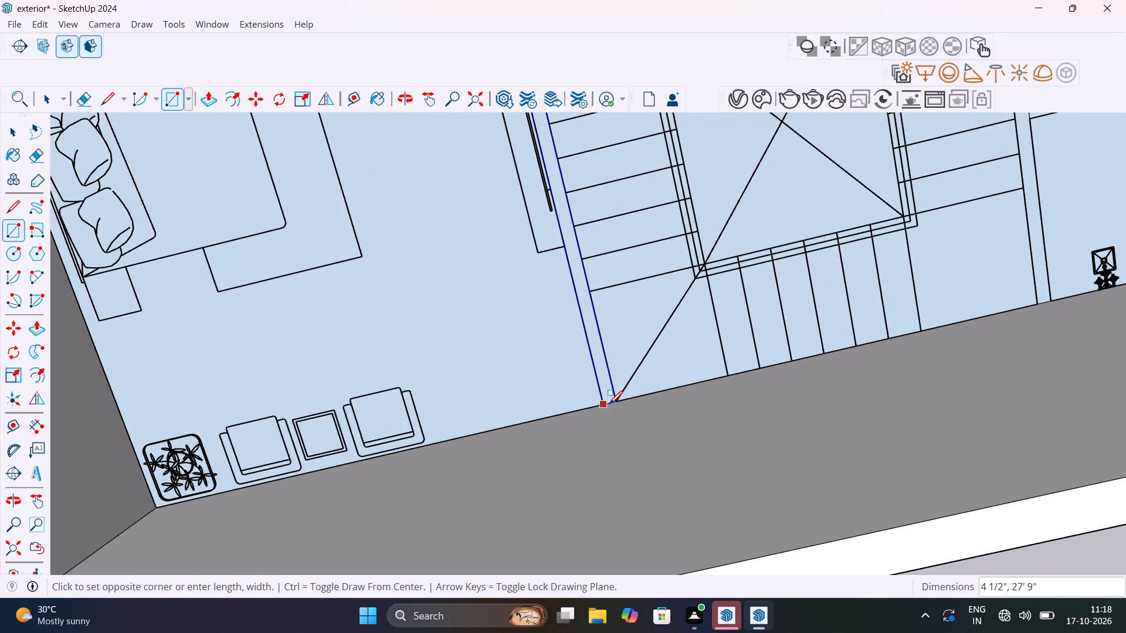
pyautogui.scroll(10, 616, 404)
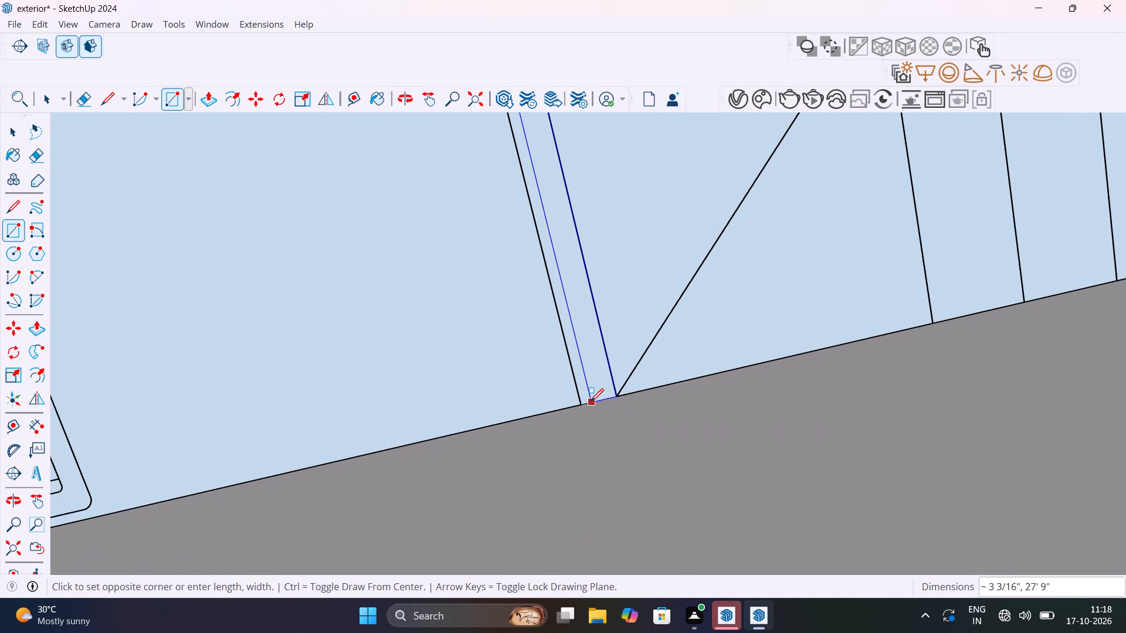
pyautogui.click(585, 403)
# Draw a rectangle 13' 6" by 4 1/2" over the wall separating the second bedroom from its dressing area and bathroom.
pyautogui.scroll(-17, 587, 403)
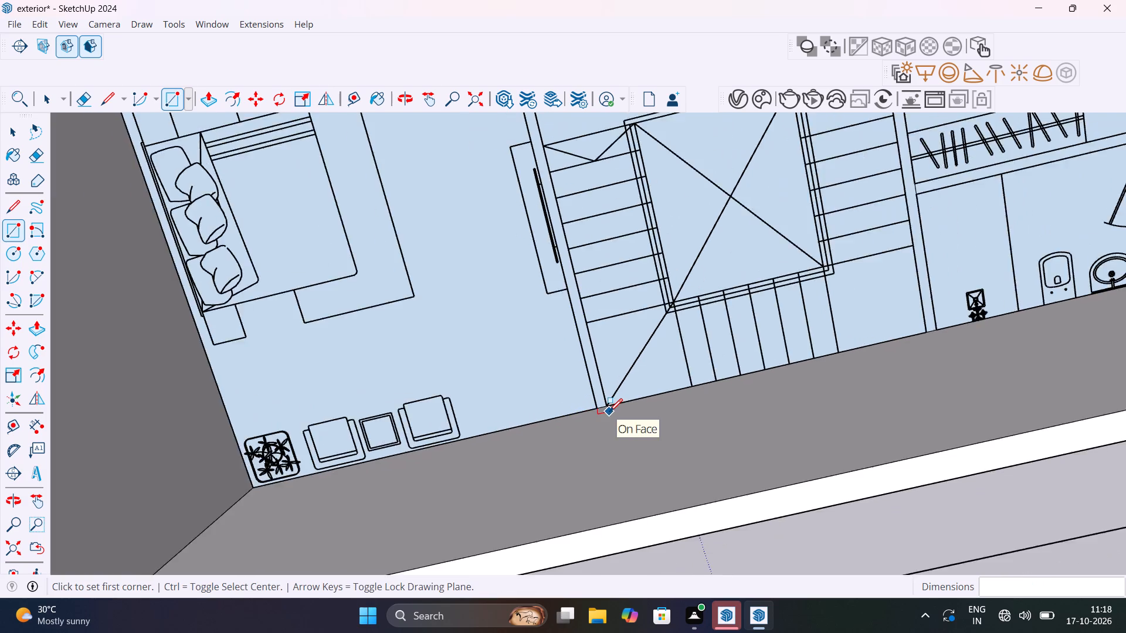
pyautogui.scroll(-4, 609, 411)
pyautogui.moveTo(514, 258); pyautogui.dragTo(495, 292, button='middle')
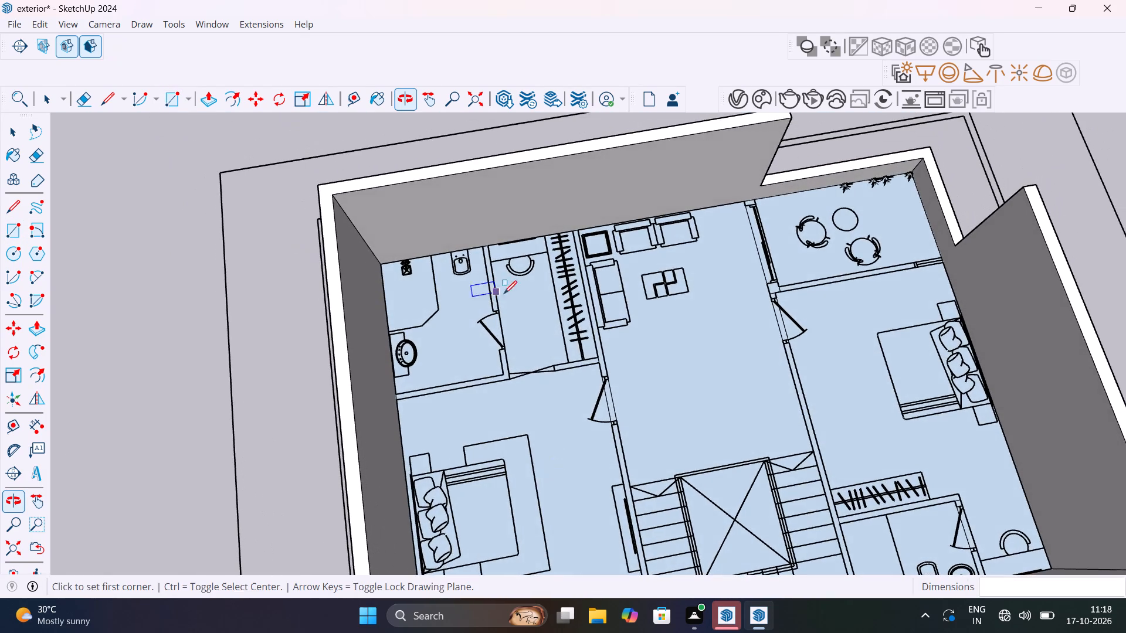
pyautogui.scroll(9, 585, 353)
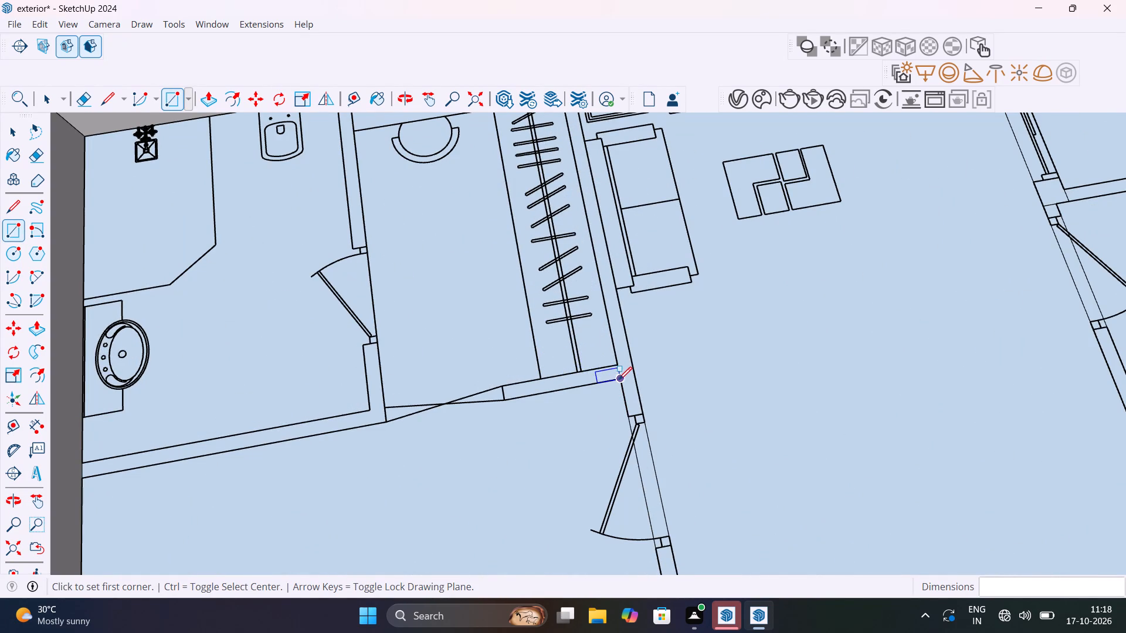
pyautogui.click(620, 380)
pyautogui.scroll(-11, 561, 373)
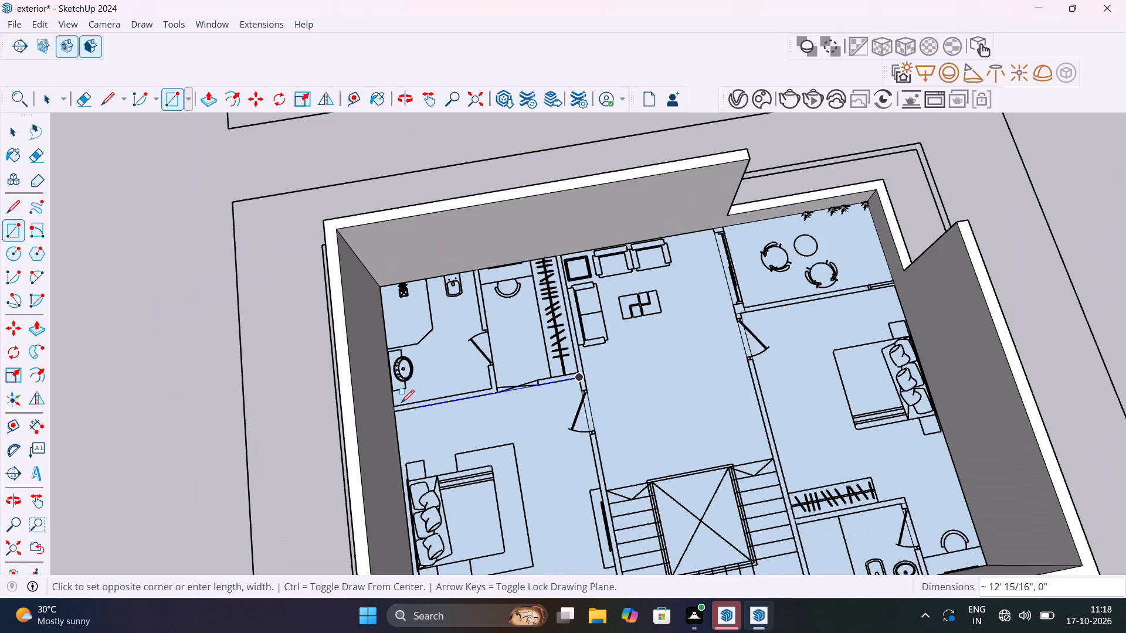
pyautogui.scroll(10, 394, 407)
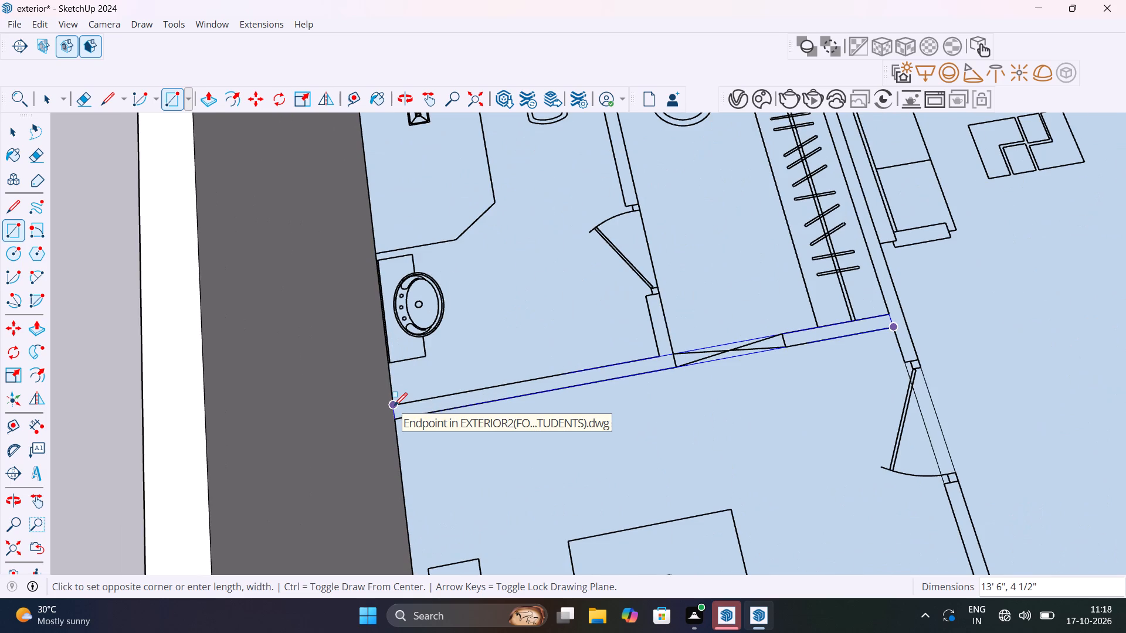
pyautogui.click(394, 406)
# Draw a rectangle 9' 4 1/2" by 4 1/2" over the partition between the dressing area and bathroom, up to the outer wall.
pyautogui.click(673, 354)
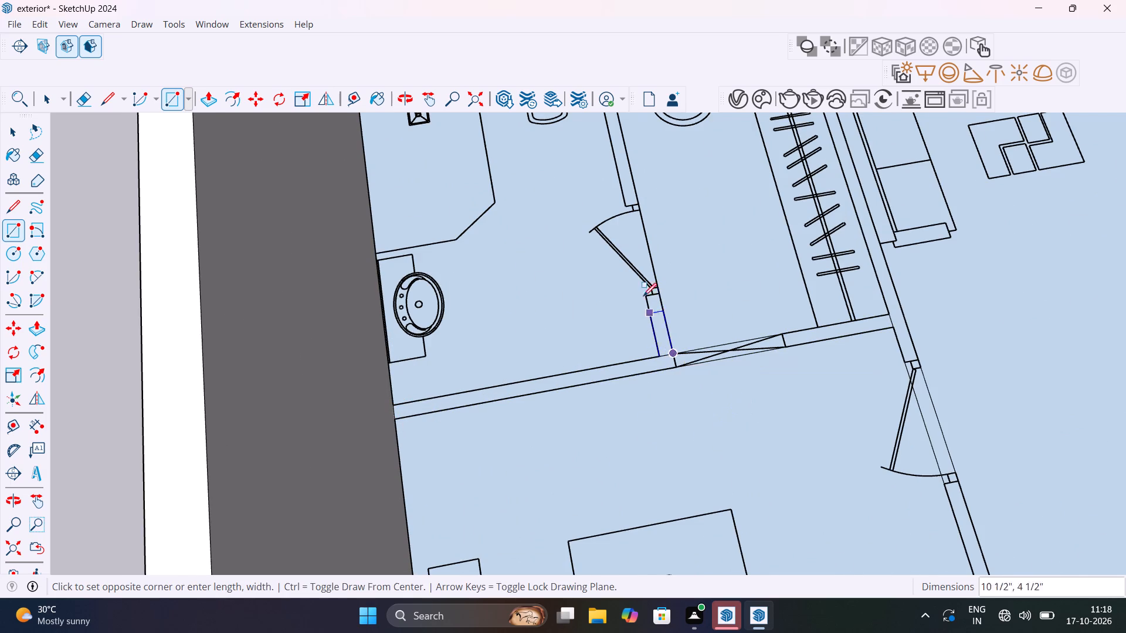
pyautogui.scroll(-8, 642, 288)
pyautogui.moveTo(642, 289); pyautogui.dragTo(622, 392, button='middle')
pyautogui.scroll(1, 622, 392)
pyautogui.scroll(2, 606, 287)
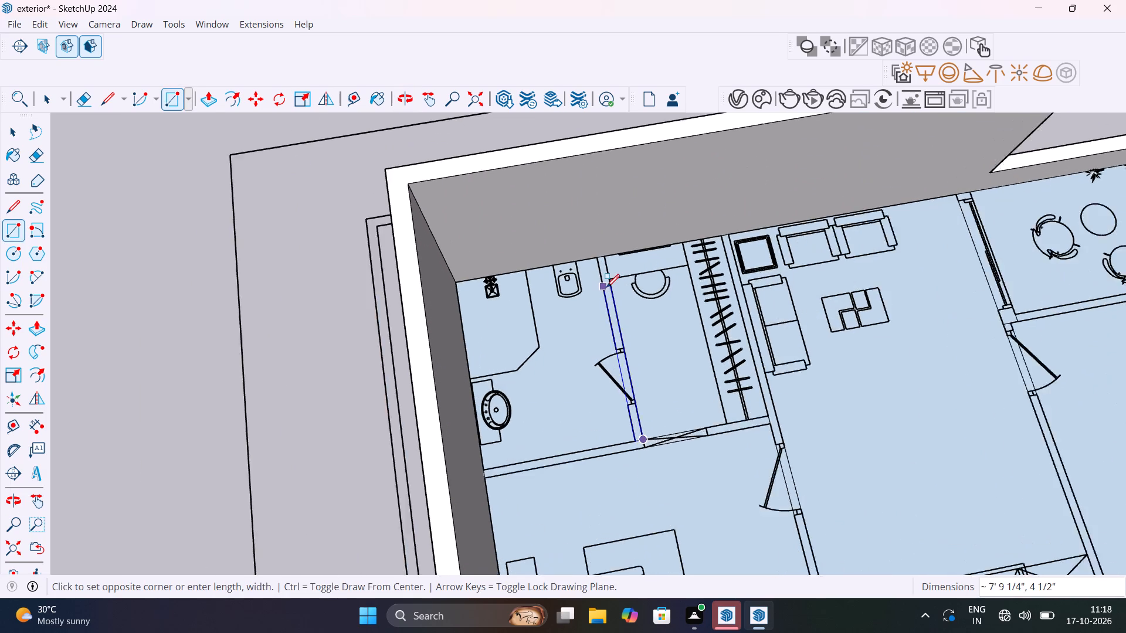
pyautogui.scroll(8, 606, 287)
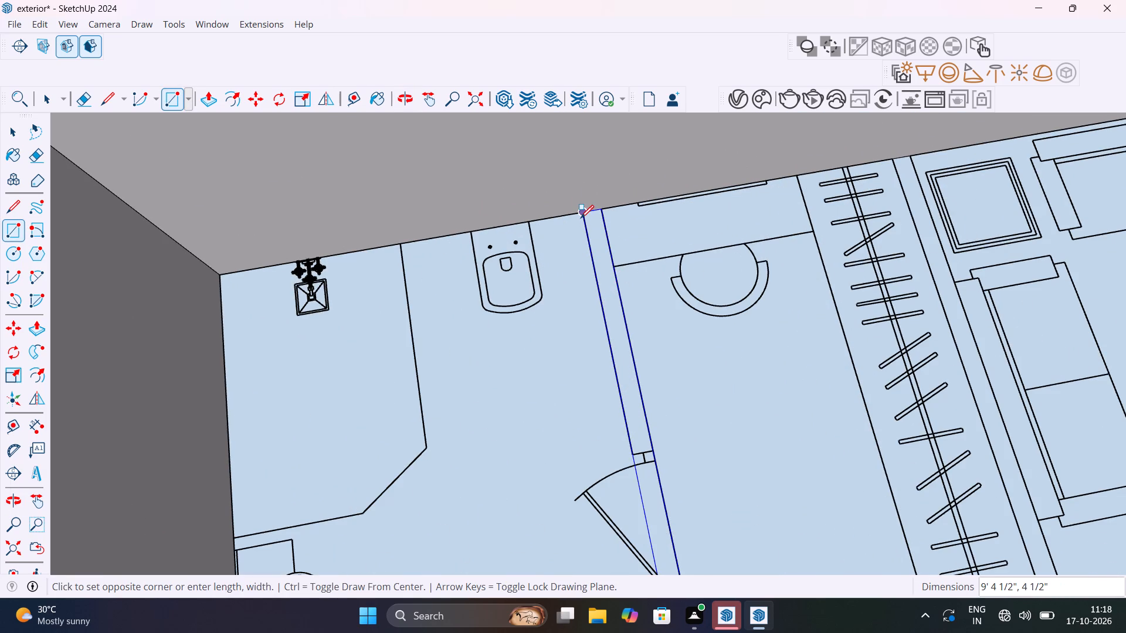
pyautogui.click(581, 218)
# Delete the floor faces of the central lounge and stairs, the balcony-side bedroom, the balcony and that bedroom's bathroom.
pyautogui.scroll(-19, 579, 264)
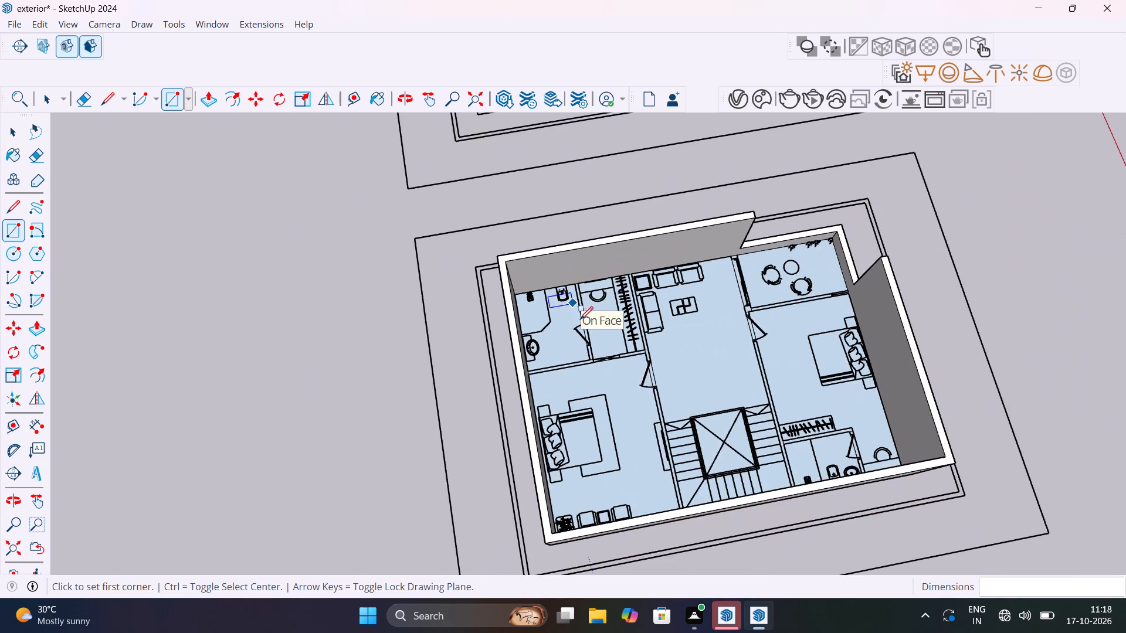
pyautogui.keyDown('shift'); pyautogui.moveTo(623, 374); pyautogui.dragTo(778, 289, button='middle'); pyautogui.keyUp('shift')
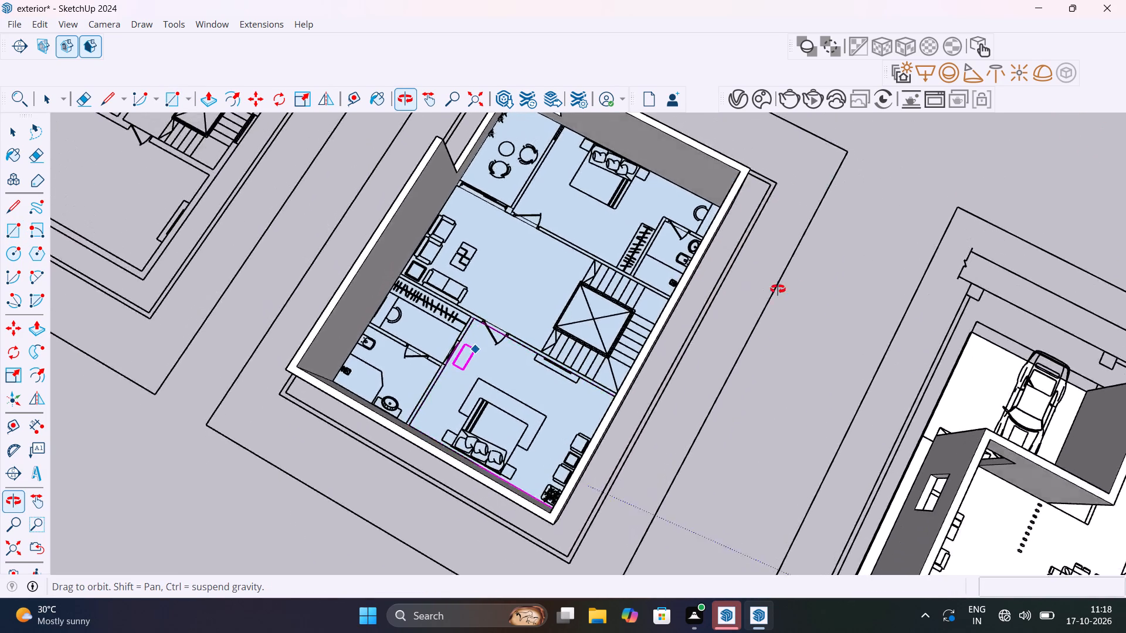
pyautogui.keyDown('shift'); pyautogui.moveTo(778, 289); pyautogui.dragTo(861, 239, button='middle'); pyautogui.keyUp('shift')
pyautogui.press('space')
pyautogui.click(511, 321)
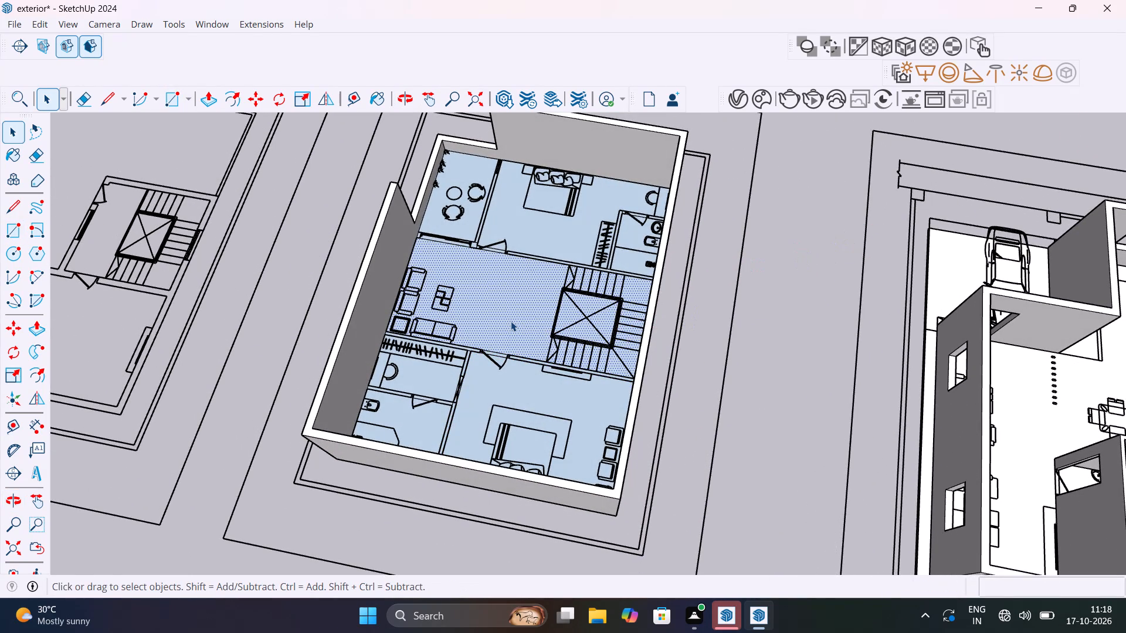
pyautogui.press('Delete')
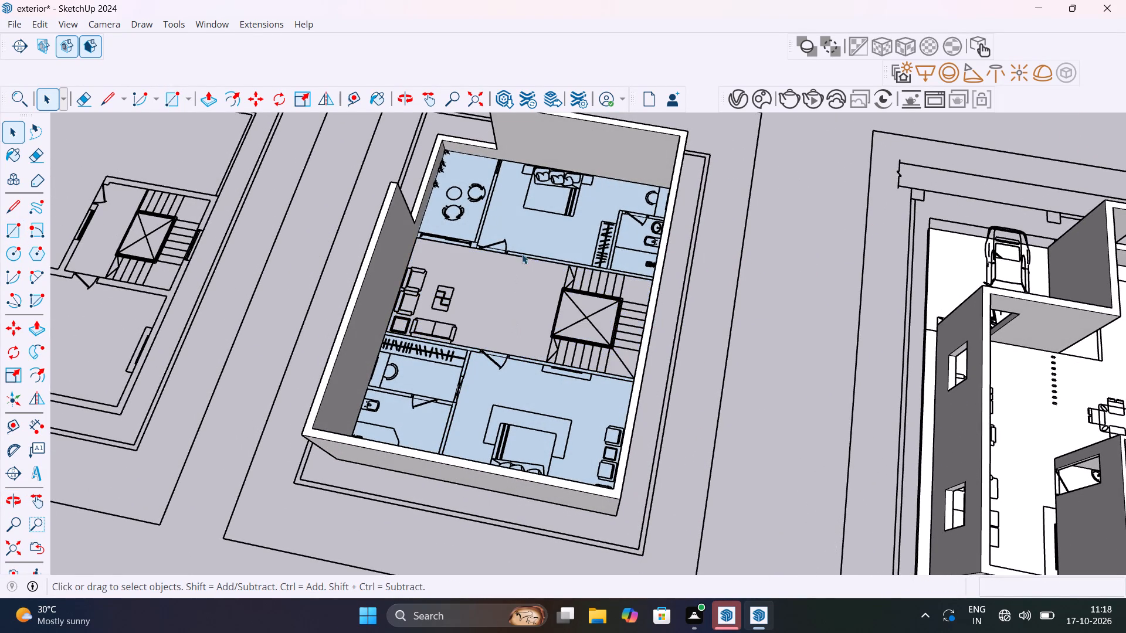
pyautogui.click(537, 238)
pyautogui.press('Delete')
pyautogui.click(470, 206)
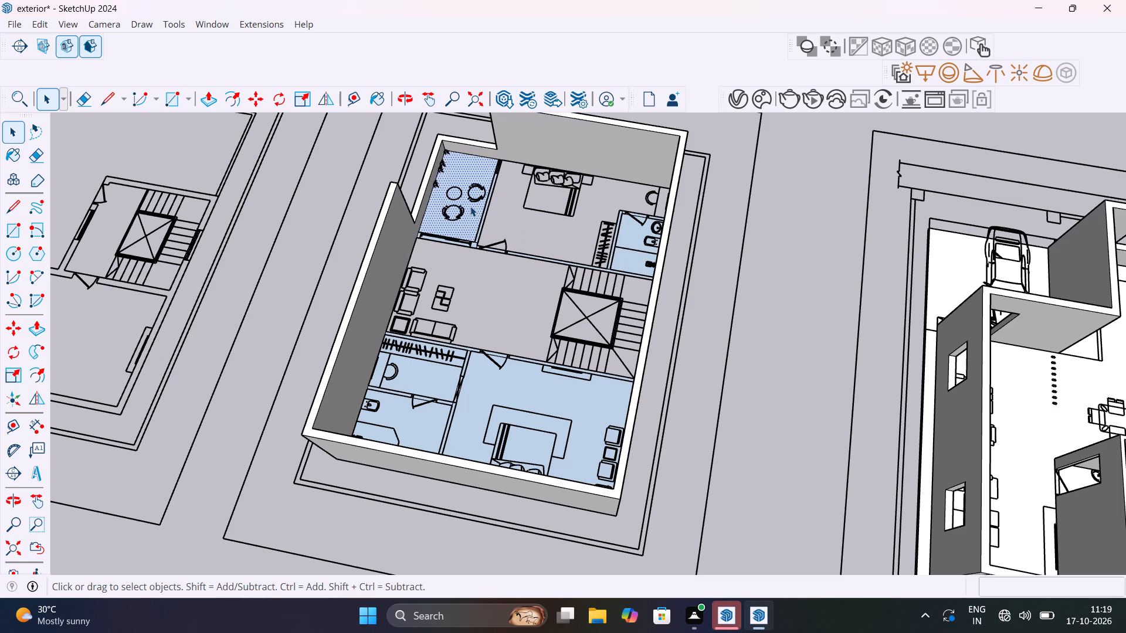
pyautogui.press('Delete')
pyautogui.click(632, 255)
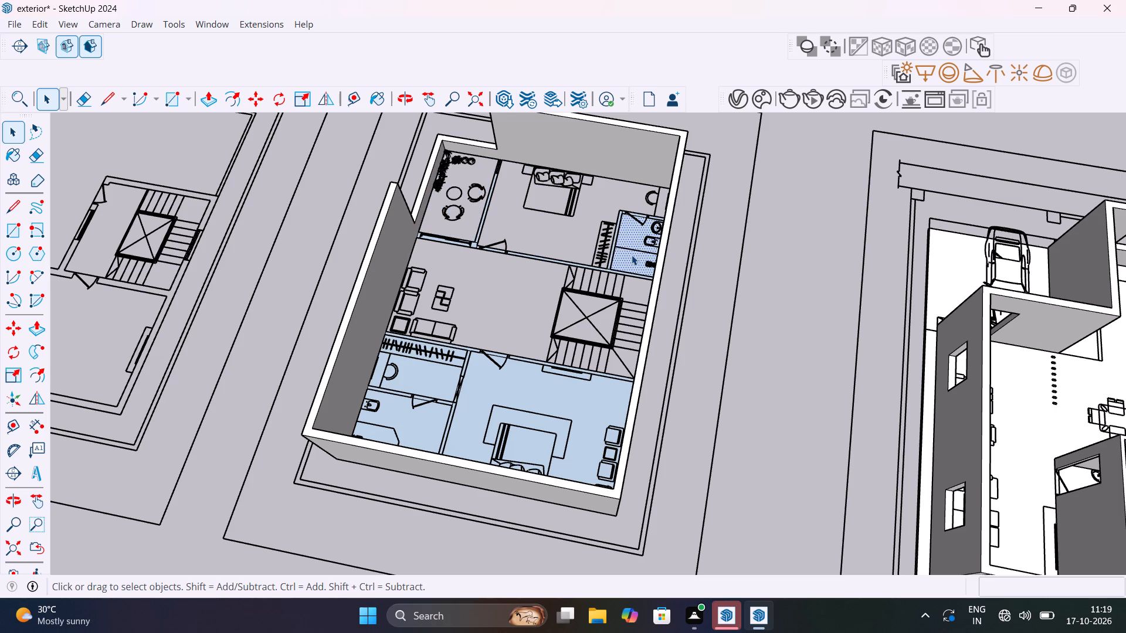
pyautogui.press('Delete')
# Delete the floor faces of the second bedroom, its dressing area and its bathroom, keeping the wall strips.
pyautogui.click(559, 406)
pyautogui.press('Delete')
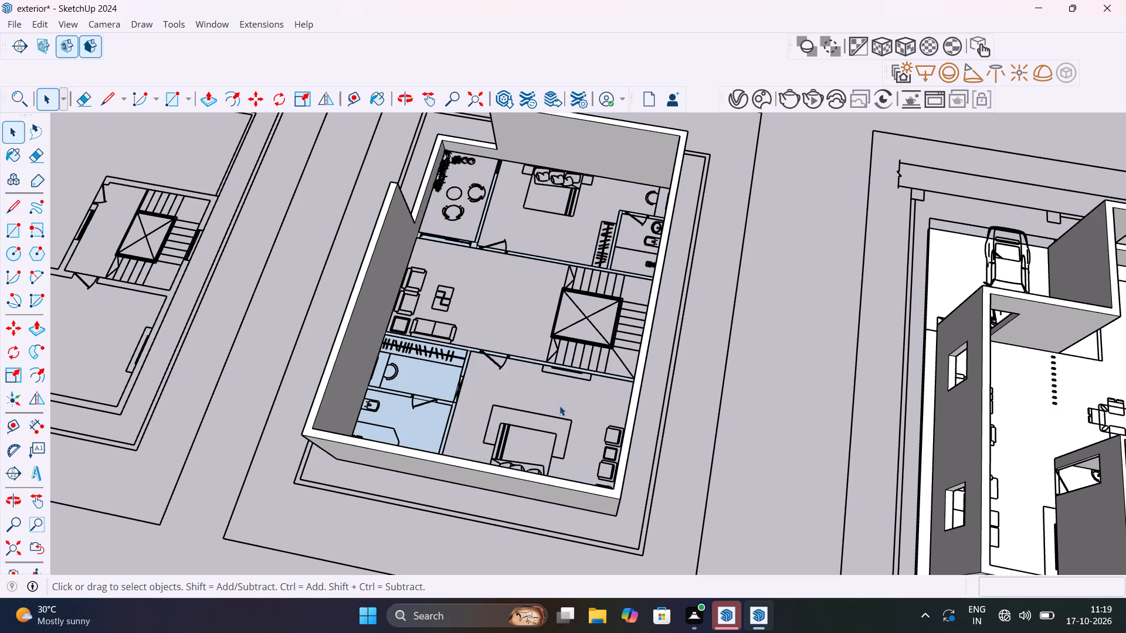
pyautogui.click(418, 382)
pyautogui.press('Delete')
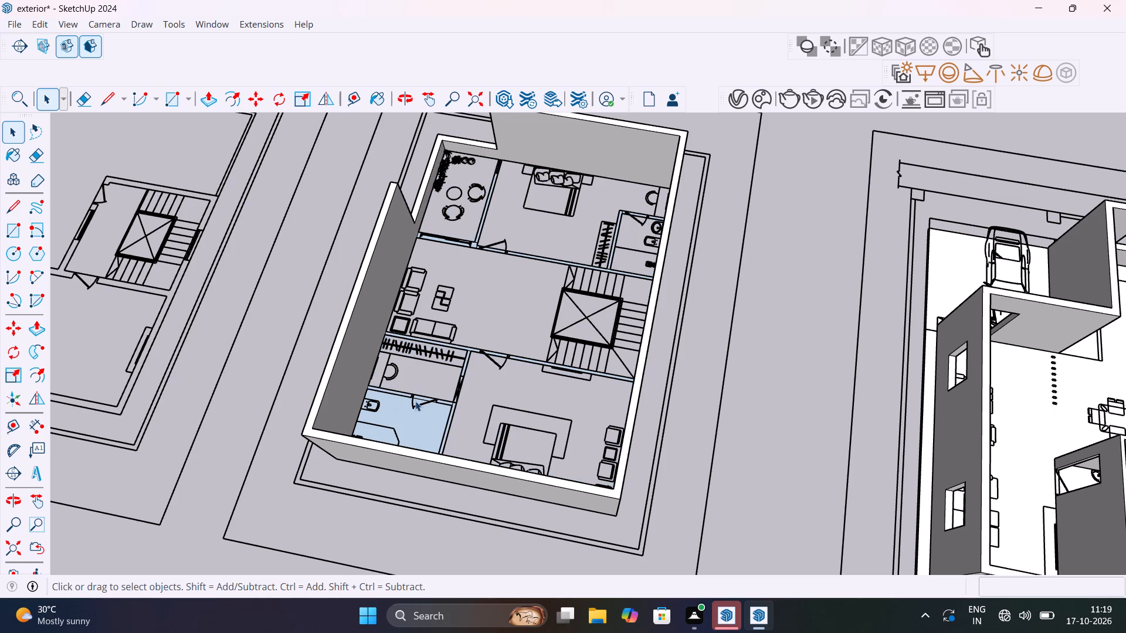
pyautogui.click(420, 416)
pyautogui.press('Delete')
# Delete the two leftover edges dividing the wall strips where the balcony partition meets the lounge wall.
pyautogui.scroll(5, 421, 381)
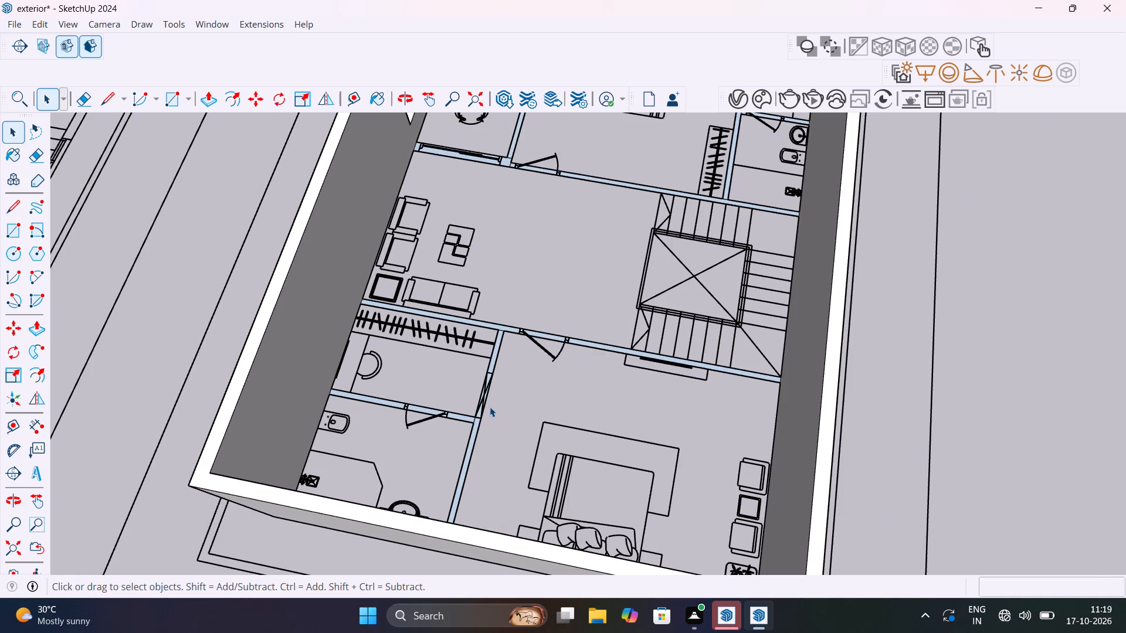
pyautogui.keyDown('shift'); pyautogui.moveTo(489, 425); pyautogui.dragTo(486, 601, button='middle'); pyautogui.keyUp('shift')
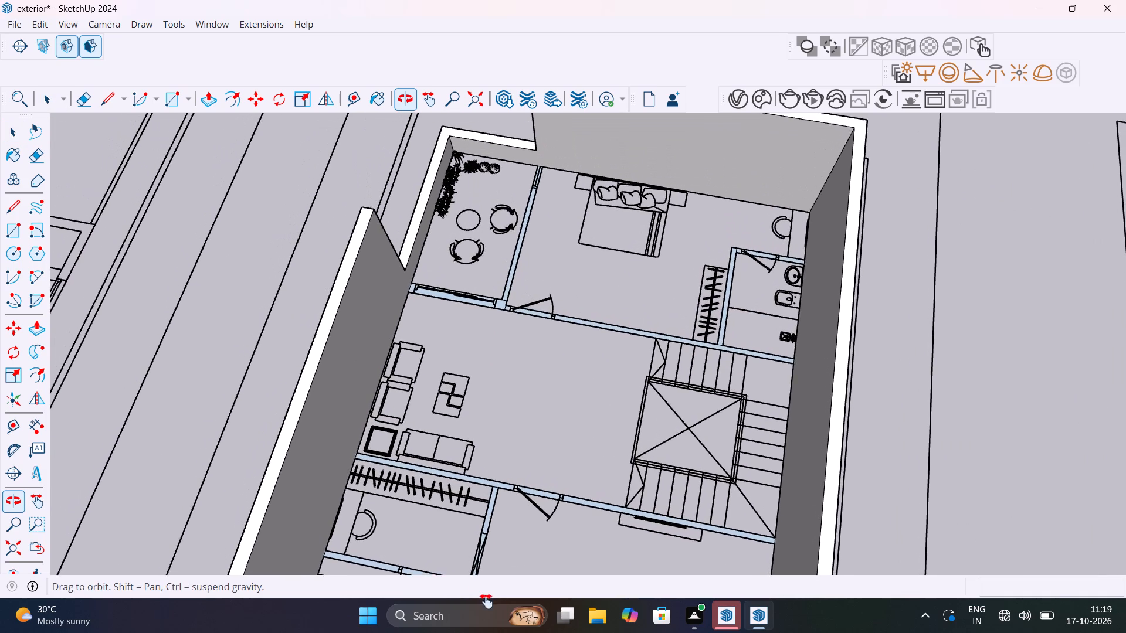
pyautogui.keyDown('shift'); pyautogui.moveTo(486, 601); pyautogui.dragTo(488, 608, button='middle'); pyautogui.keyUp('shift')
pyautogui.scroll(15, 491, 317)
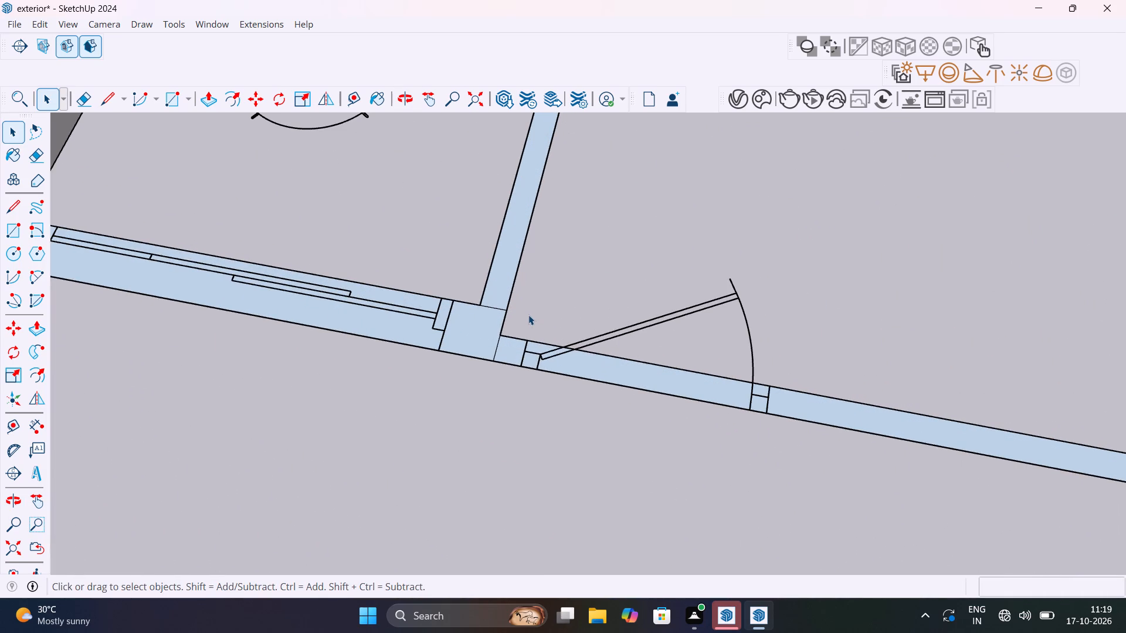
pyautogui.click(496, 309)
pyautogui.press('Delete')
pyautogui.scroll(-5, 496, 309)
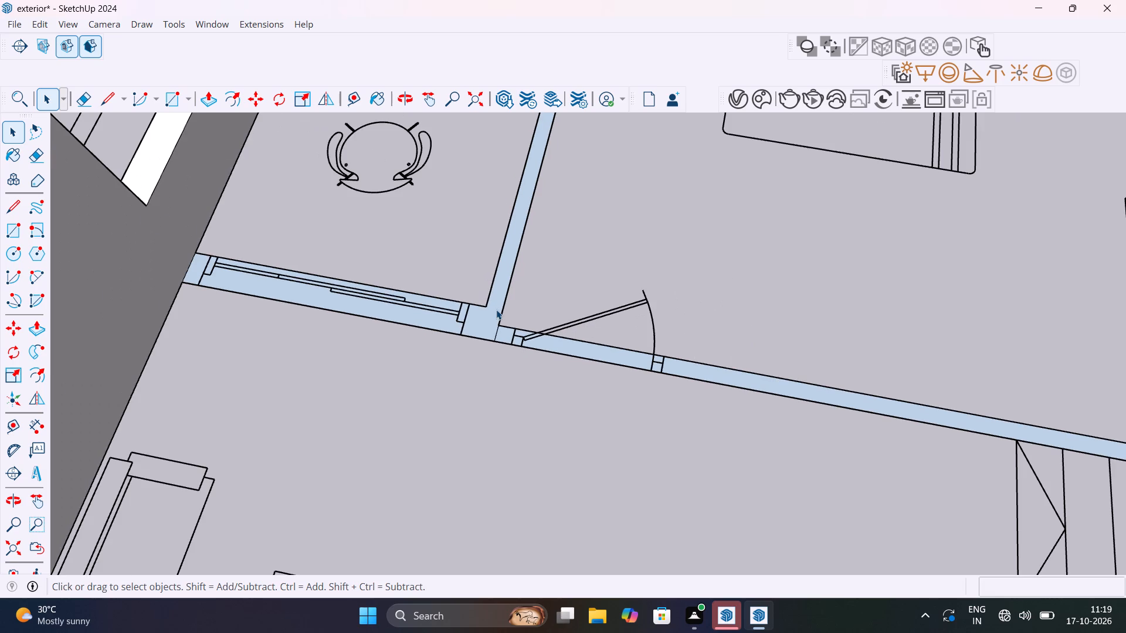
pyautogui.click(497, 332)
pyautogui.press('Delete')
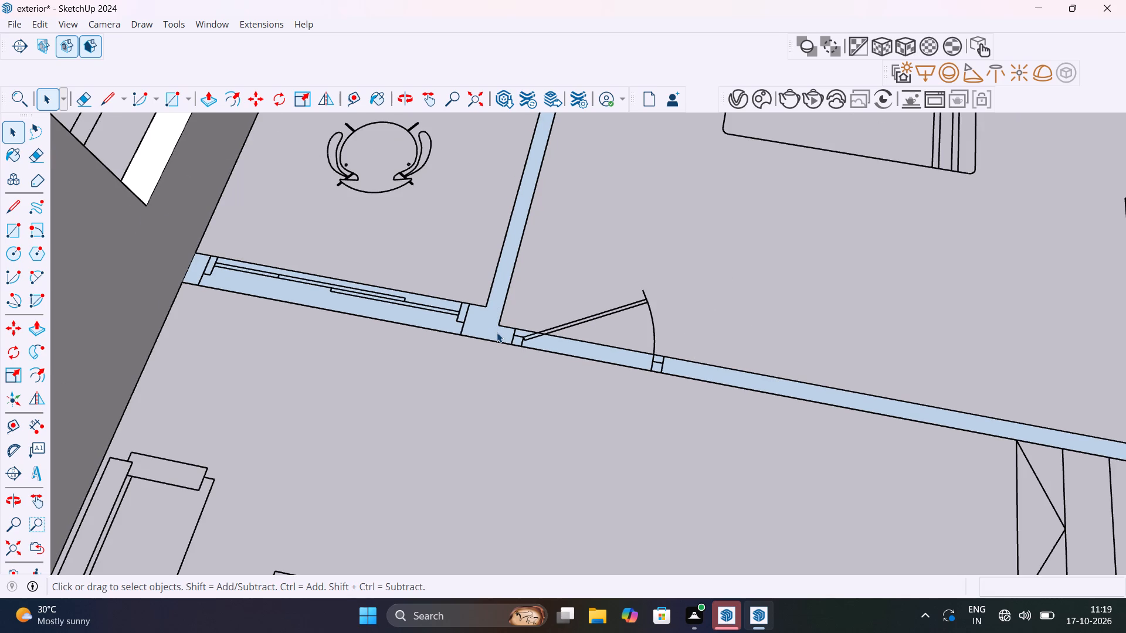
pyautogui.click(482, 324)
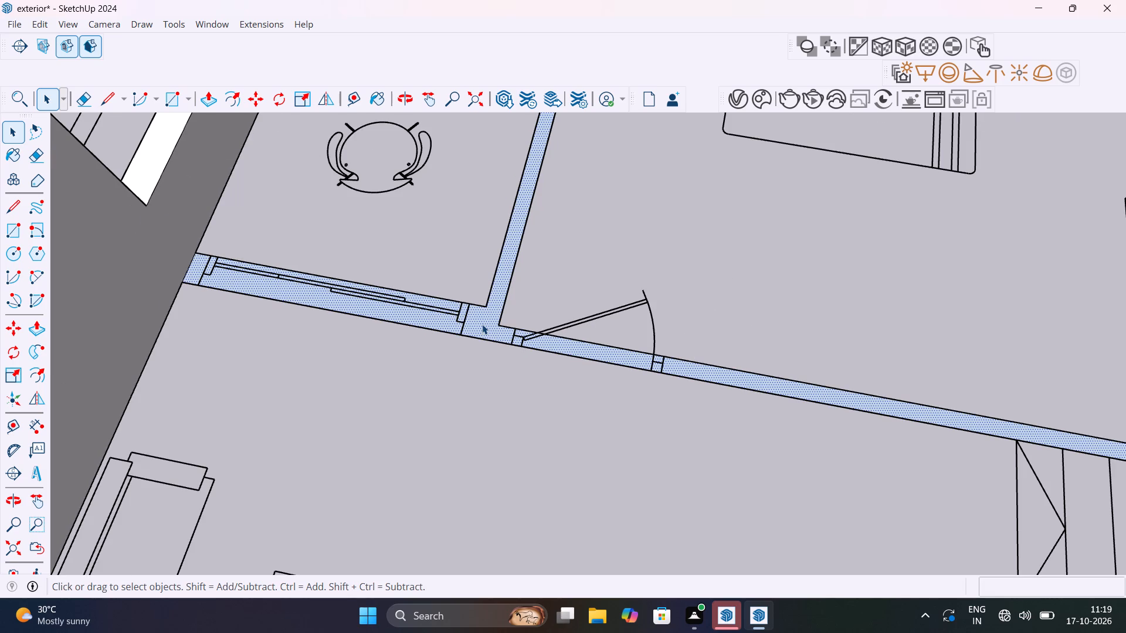
# Delete the leftover edges at the two junctions of the balcony-side bedroom's bathroom walls, merging their strips.
pyautogui.scroll(-9, 482, 324)
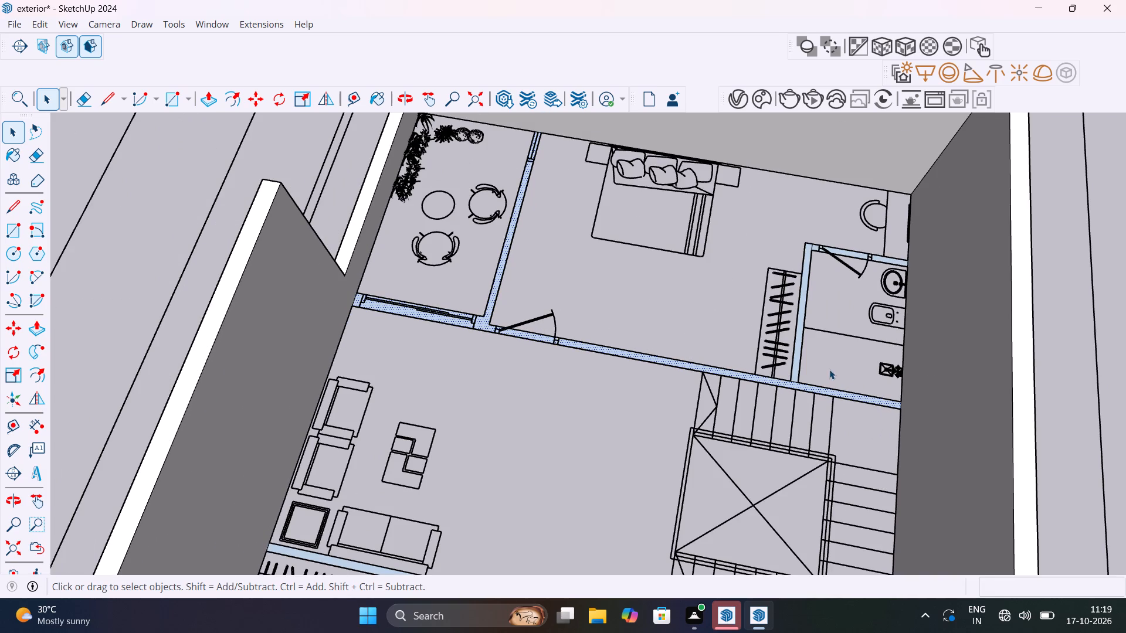
pyautogui.scroll(9, 771, 380)
pyautogui.click(811, 383)
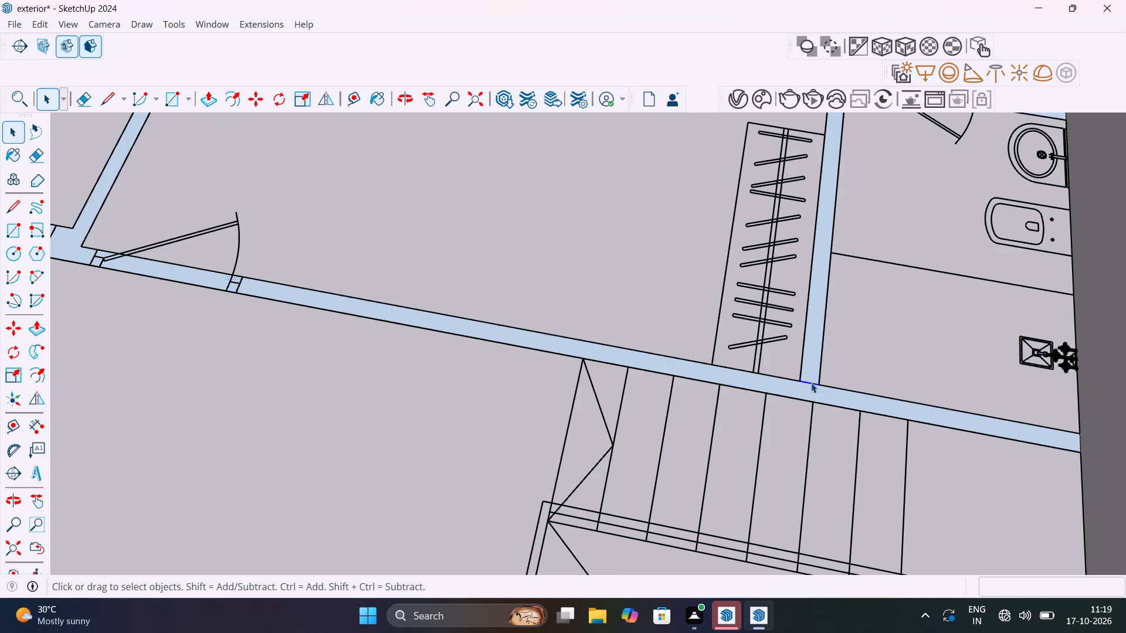
pyautogui.press('Delete')
pyautogui.scroll(-6, 811, 383)
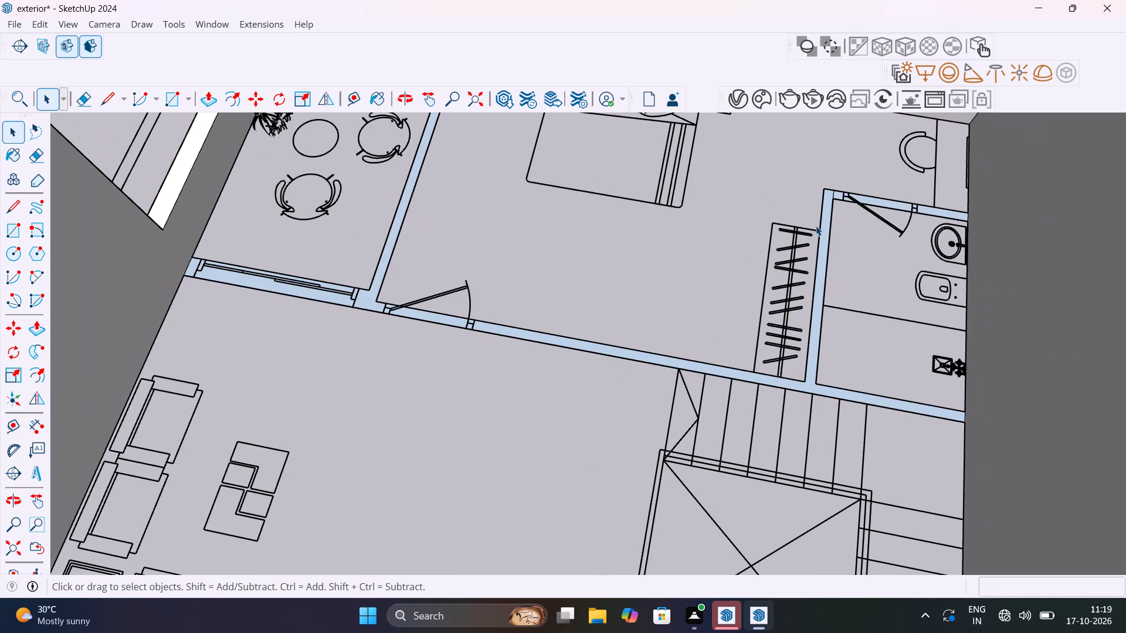
pyautogui.scroll(10, 832, 164)
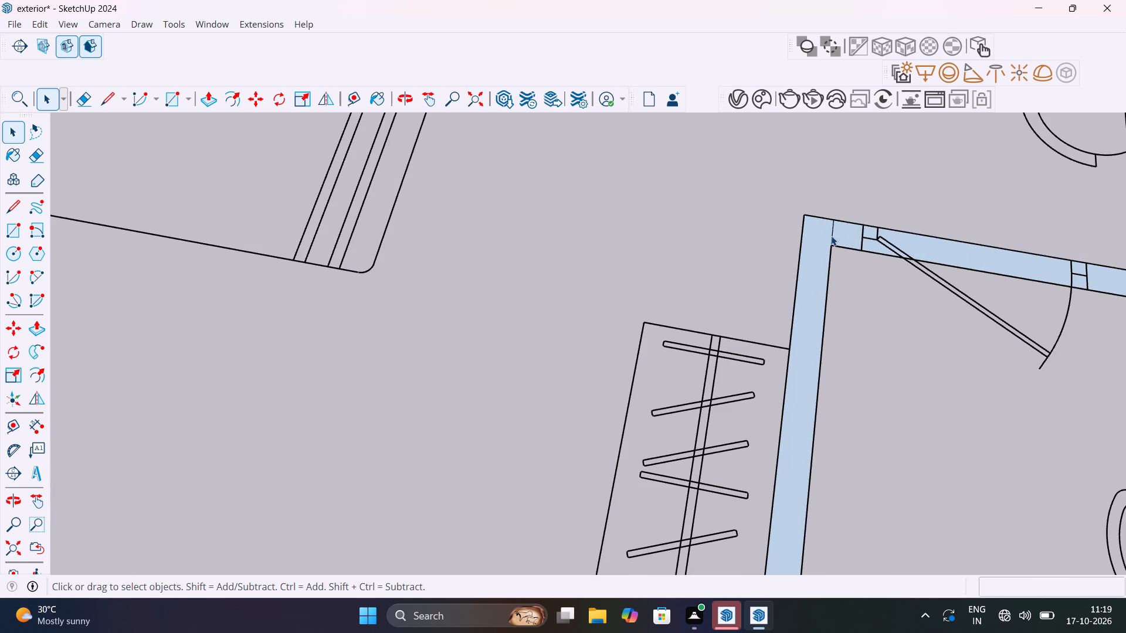
pyautogui.click(831, 236)
pyautogui.press('Delete')
# Push/Pull the merged wall strips of the balcony-side bedroom and its bathroom up 10'.
pyautogui.click(819, 256)
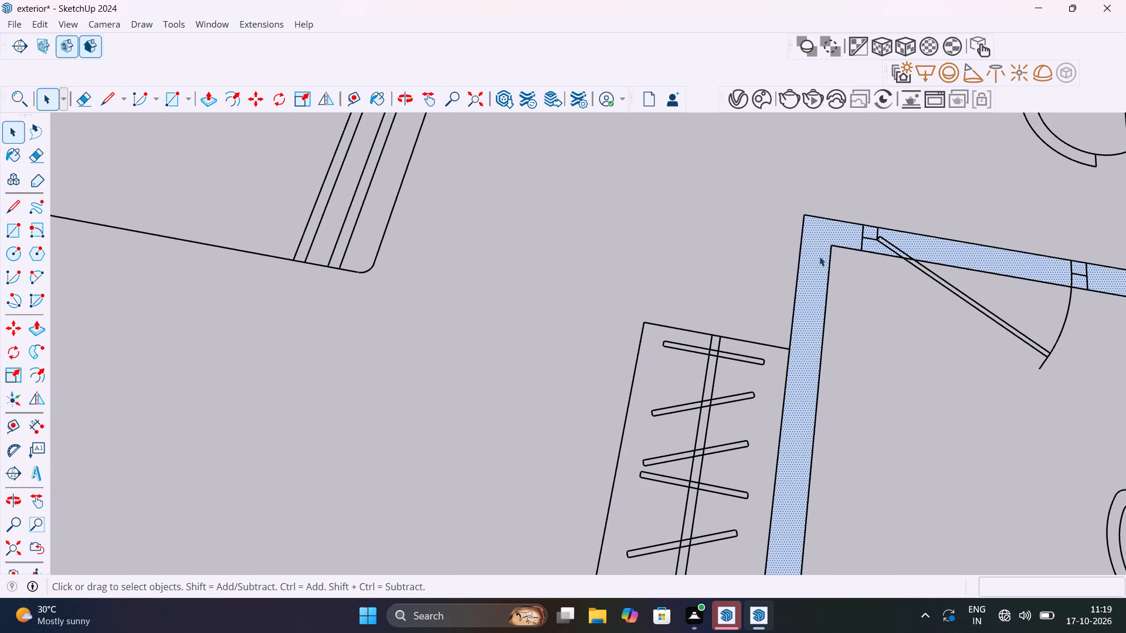
pyautogui.press('p')
pyautogui.click(819, 256)
pyautogui.scroll(-18, 831, 225)
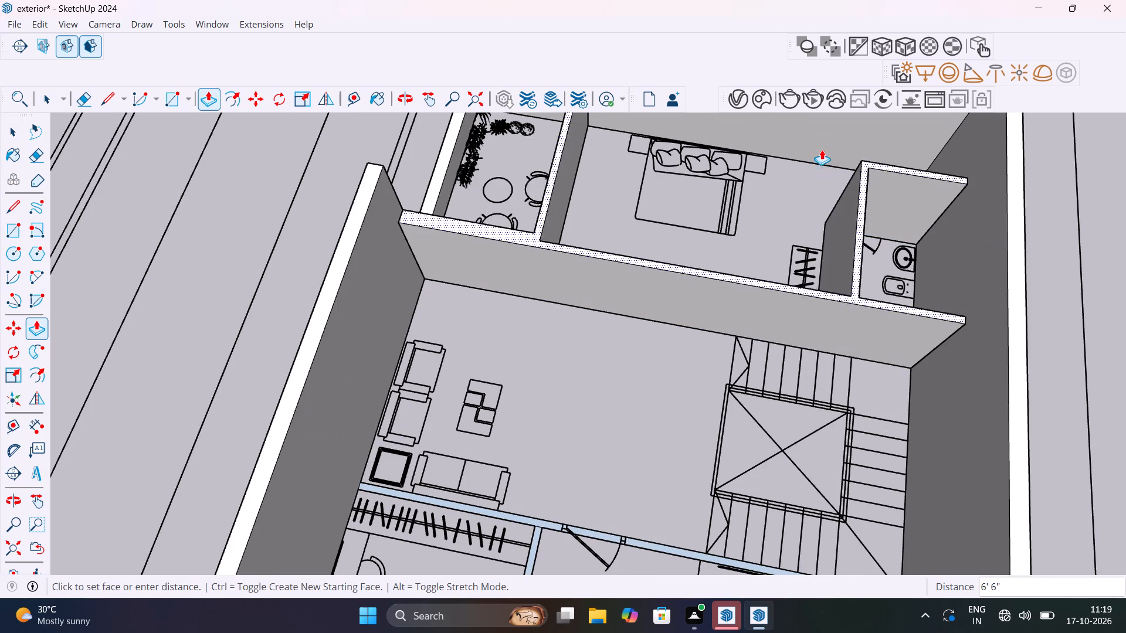
pyautogui.click(1006, 309)
pyautogui.scroll(-7, 856, 314)
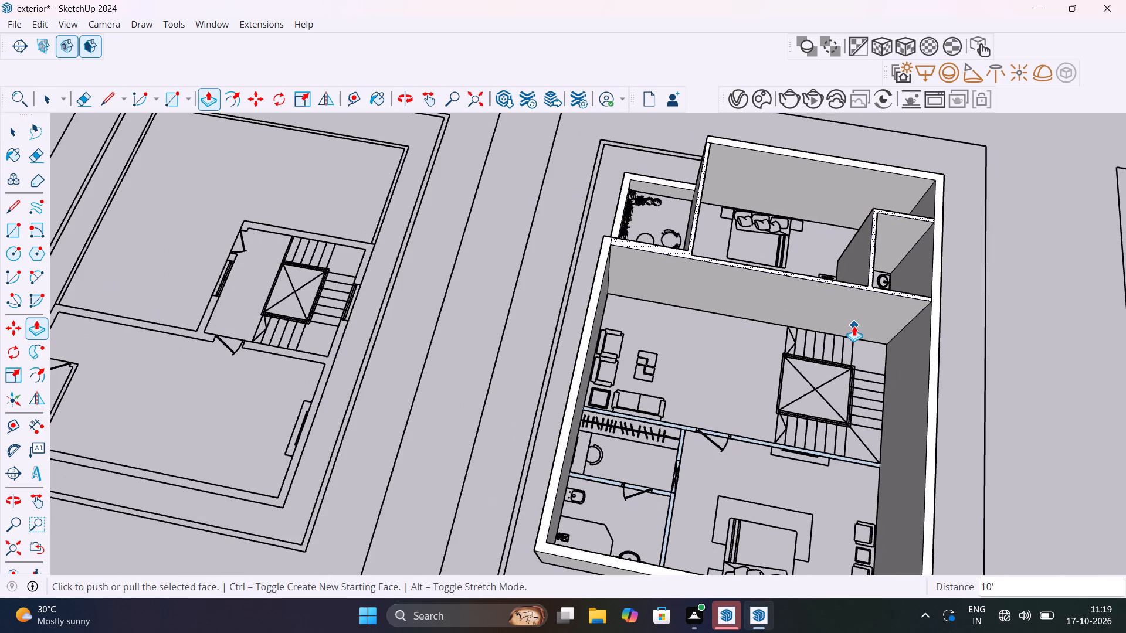
pyautogui.moveTo(854, 326); pyautogui.dragTo(428, 219, button='middle')
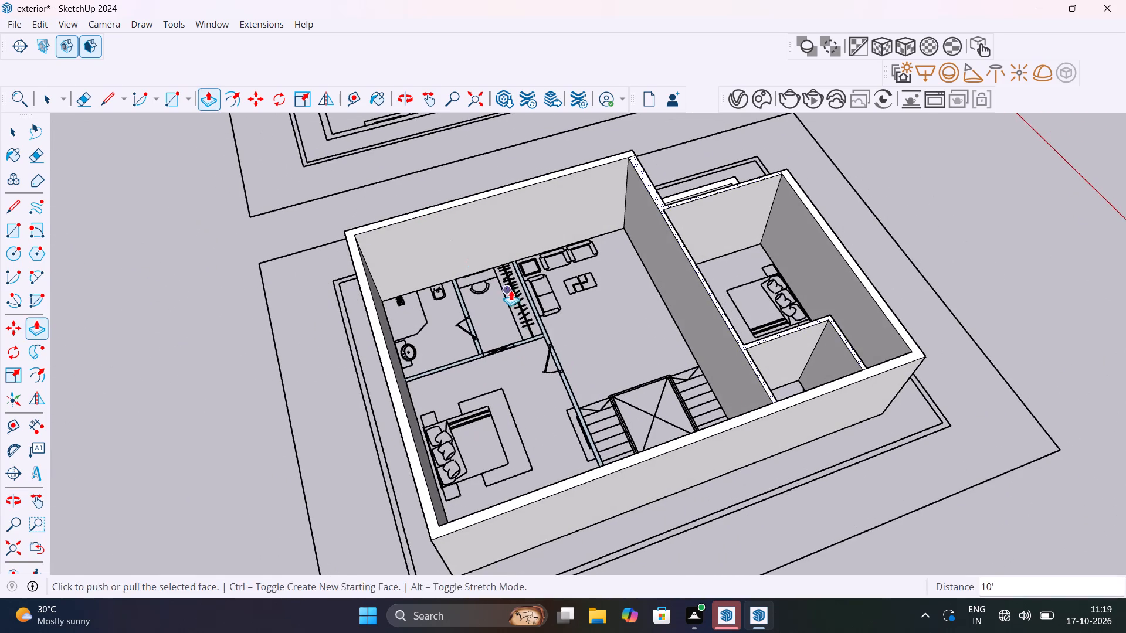
pyautogui.press('space')
# Erase the leftover edges where the second bedroom's dressing area walls meet the lounge wall and the bathroom partition.
pyautogui.scroll(8, 551, 339)
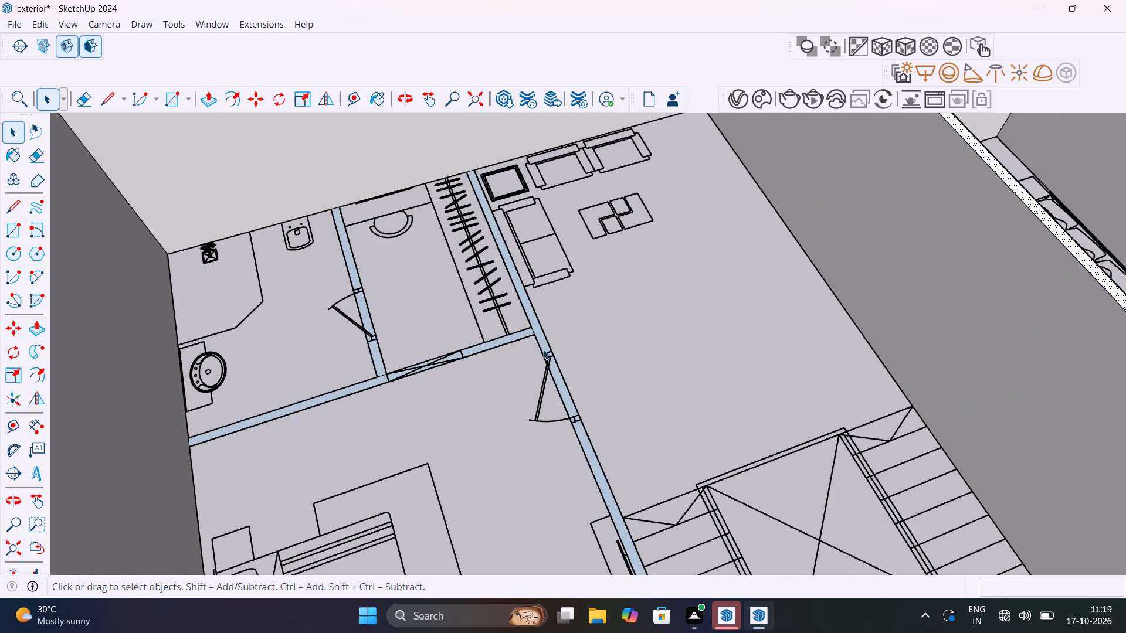
pyautogui.scroll(8, 540, 336)
pyautogui.press('e')
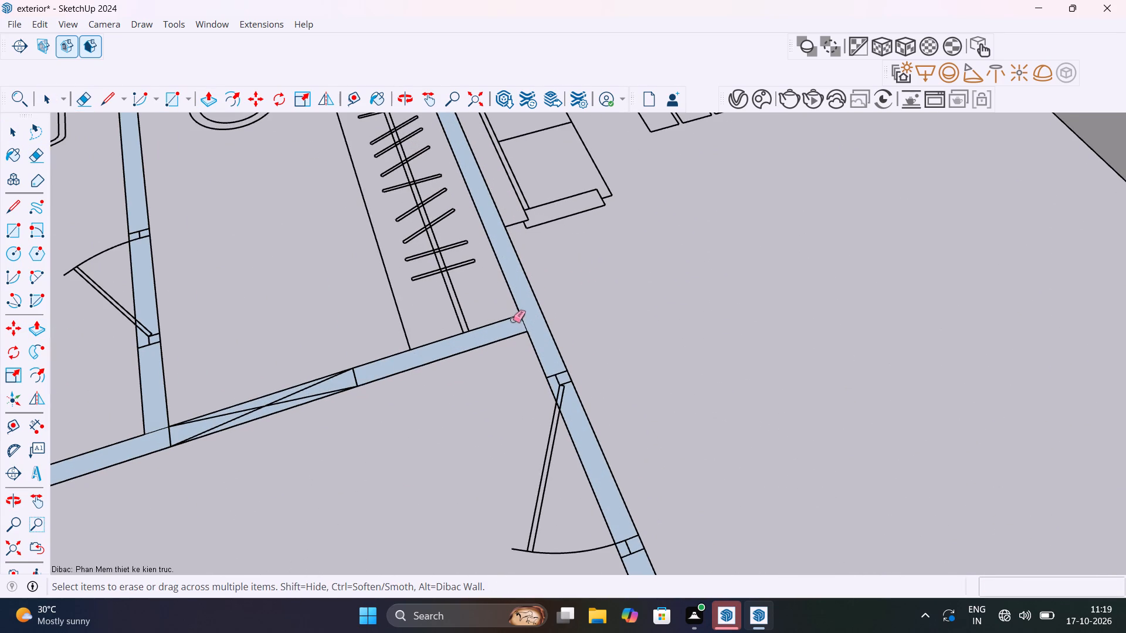
pyautogui.click(520, 321)
pyautogui.scroll(-6, 522, 321)
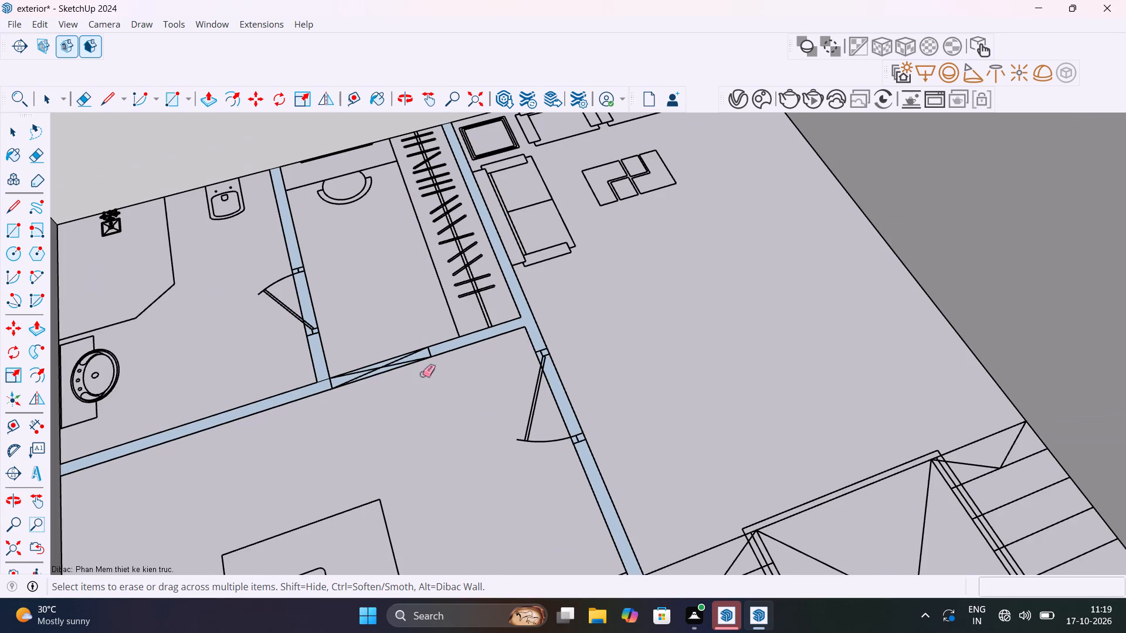
pyautogui.keyDown('shift'); pyautogui.moveTo(373, 343); pyautogui.dragTo(380, 337, button='middle'); pyautogui.keyUp('shift')
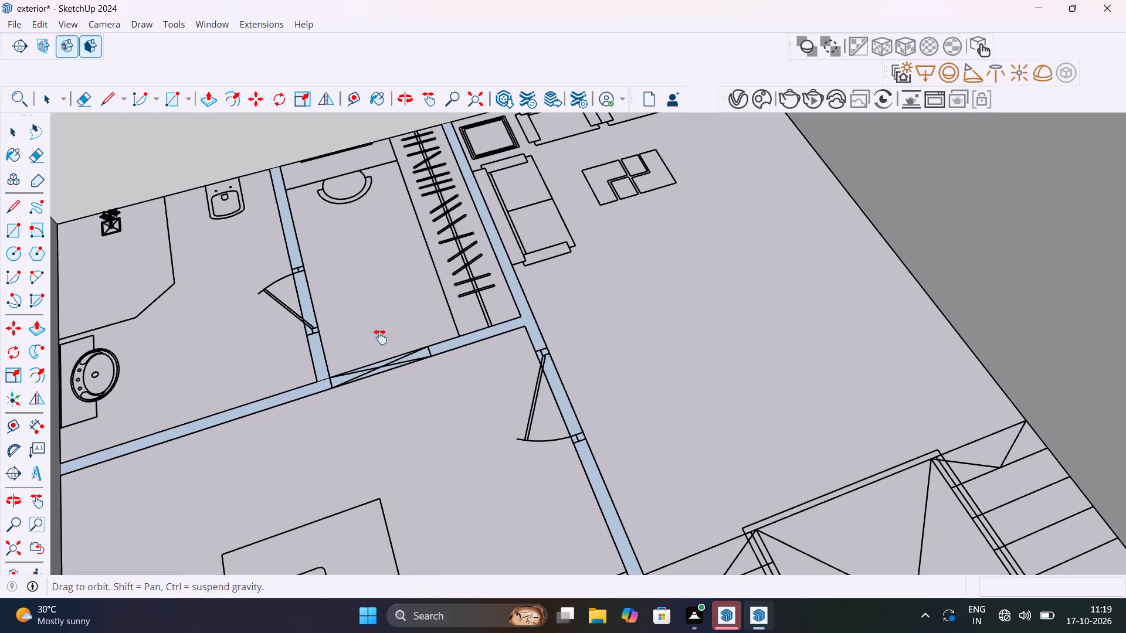
pyautogui.keyDown('shift'); pyautogui.moveTo(380, 337); pyautogui.dragTo(463, 308, button='middle'); pyautogui.keyUp('shift')
pyautogui.scroll(12, 438, 338)
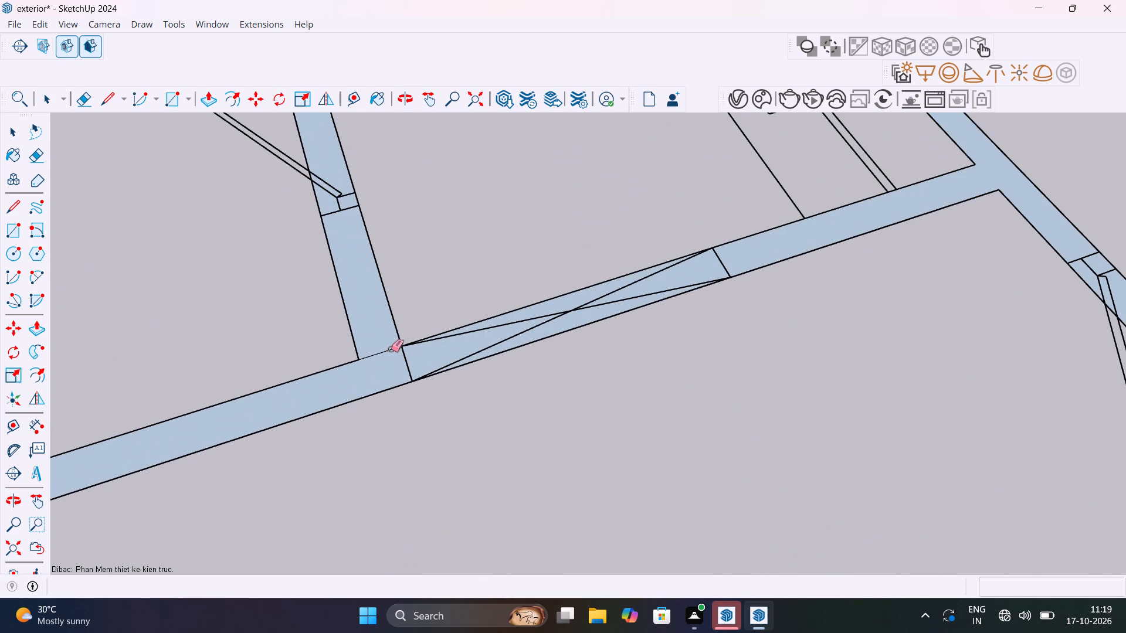
pyautogui.click(391, 348)
pyautogui.scroll(-13, 390, 349)
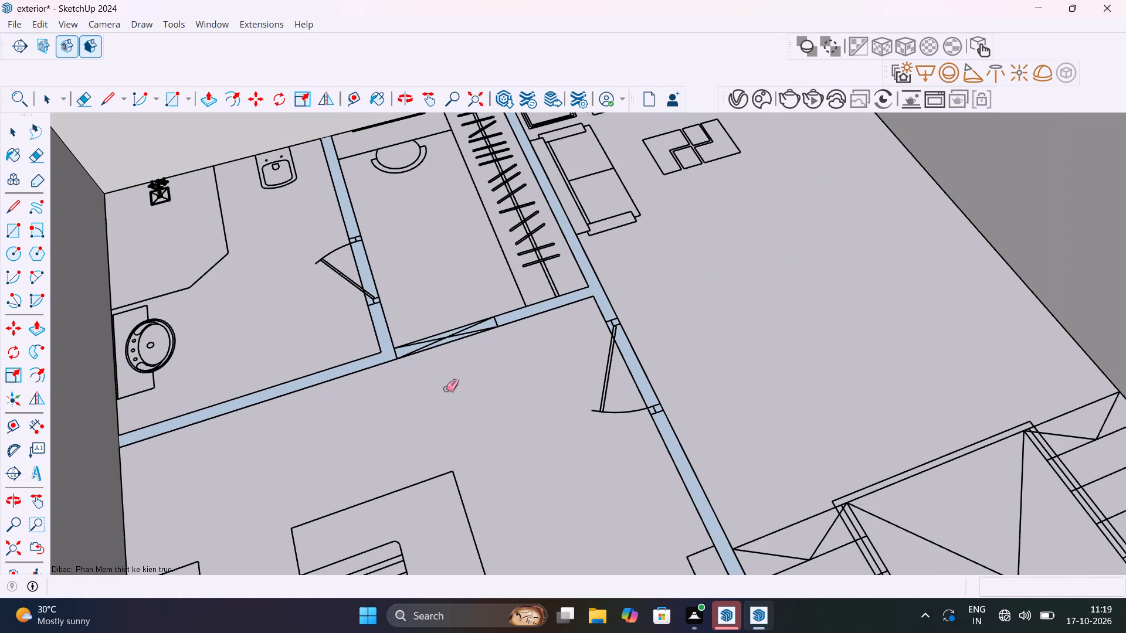
# Push/Pull the merged wall strips around the second bedroom, dressing area and bathroom up to the existing walls' height.
pyautogui.keyDown('shift'); pyautogui.moveTo(449, 400); pyautogui.dragTo(351, 294, button='middle'); pyautogui.keyUp('shift')
pyautogui.scroll(-5, 403, 302)
pyautogui.keyDown('shift'); pyautogui.moveTo(470, 372); pyautogui.dragTo(487, 392, button='middle'); pyautogui.keyUp('shift')
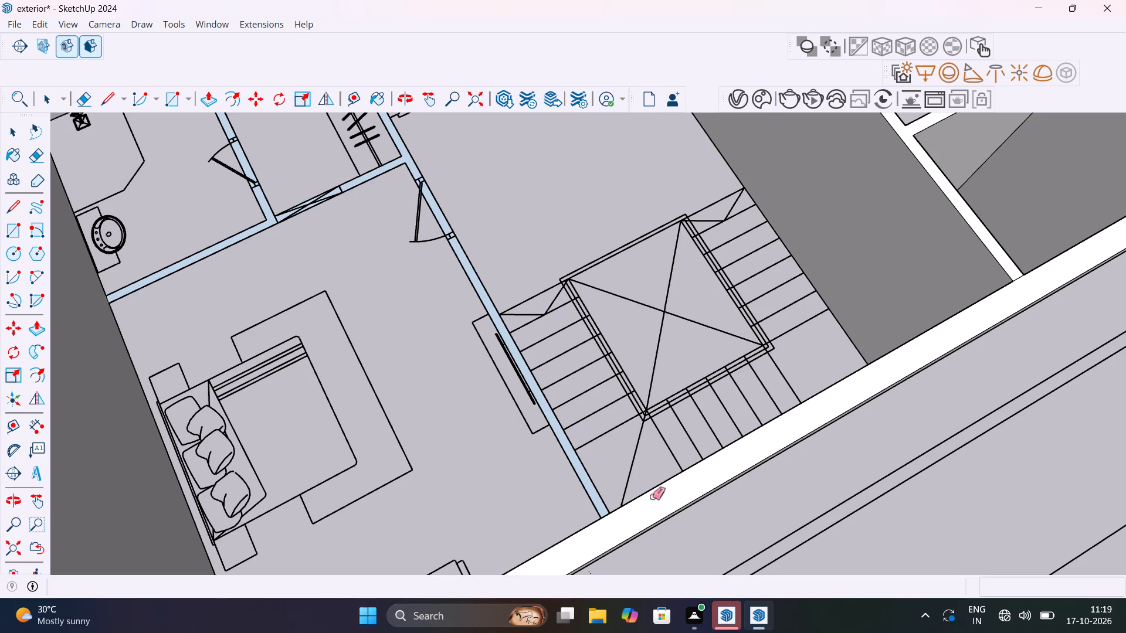
pyautogui.keyDown('shift'); pyautogui.moveTo(422, 250); pyautogui.dragTo(472, 424, button='middle'); pyautogui.keyUp('shift')
pyautogui.press('space')
pyautogui.press('p')
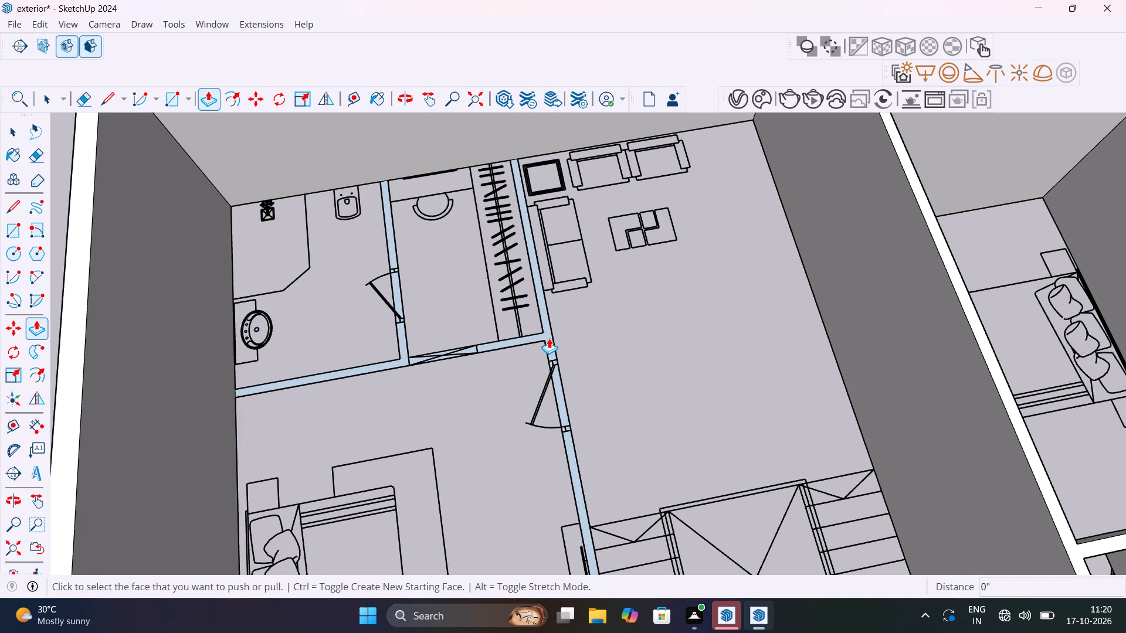
pyautogui.click(549, 338)
pyautogui.scroll(-12, 547, 325)
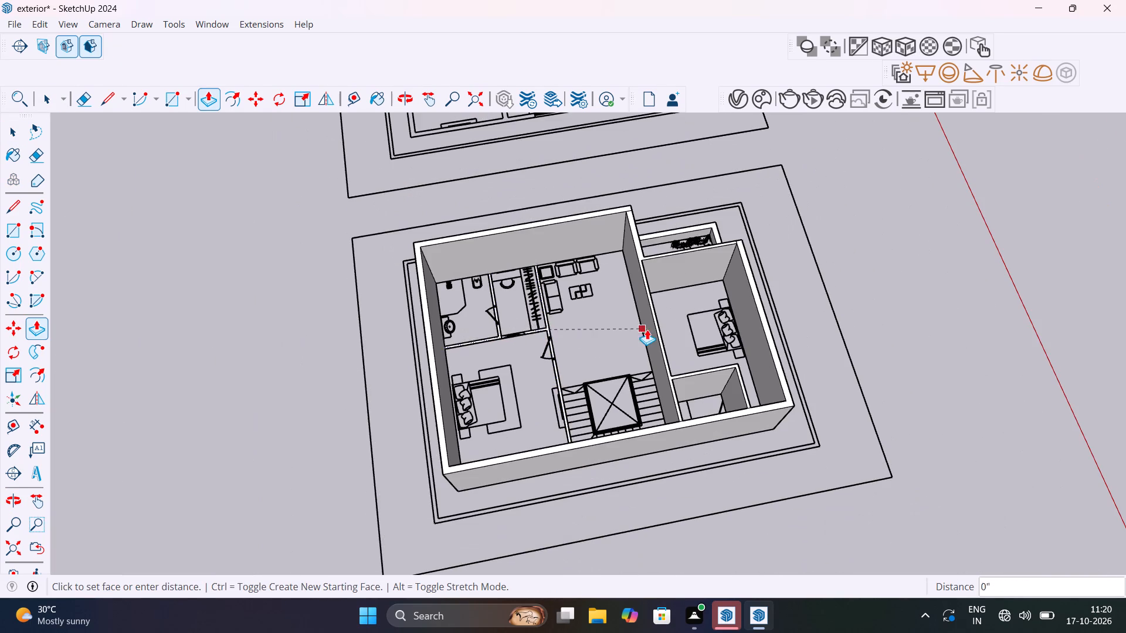
pyautogui.click(654, 333)
pyautogui.press('space')
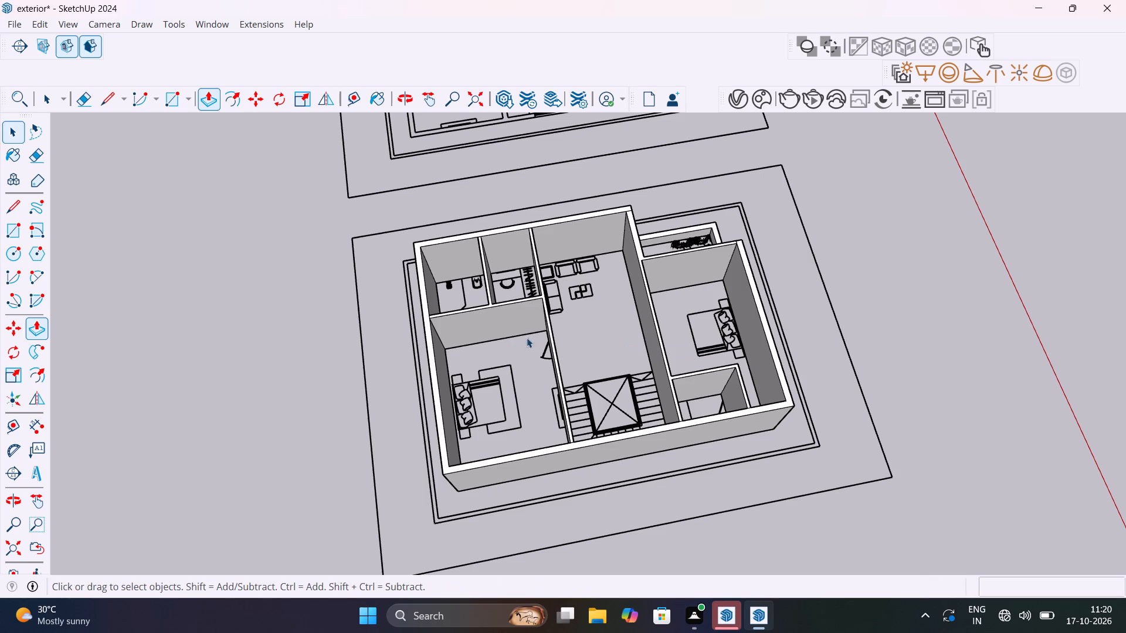
# Turn on back edges so the plan linework shows through the upper-floor walls.
pyautogui.moveTo(659, 345); pyautogui.dragTo(24, 283, button='middle')
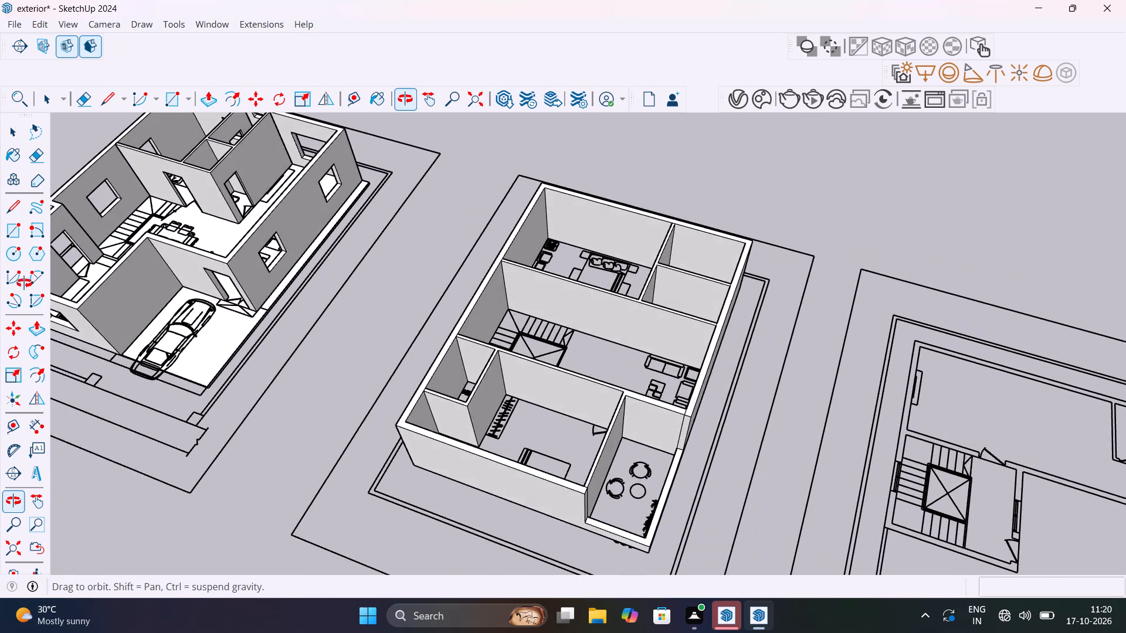
pyautogui.moveTo(24, 283); pyautogui.dragTo(50, 203, button='middle')
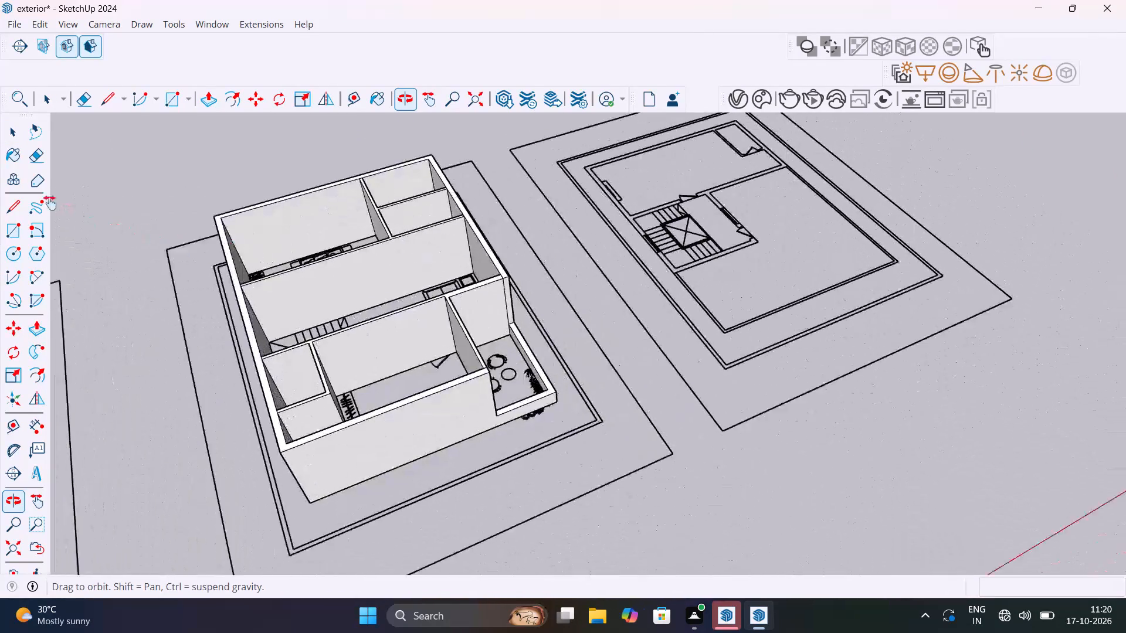
pyautogui.moveTo(50, 203); pyautogui.dragTo(22, 181, button='middle')
pyautogui.keyDown('shift'); pyautogui.moveTo(304, 317); pyautogui.dragTo(305, 418, button='middle'); pyautogui.keyUp('shift')
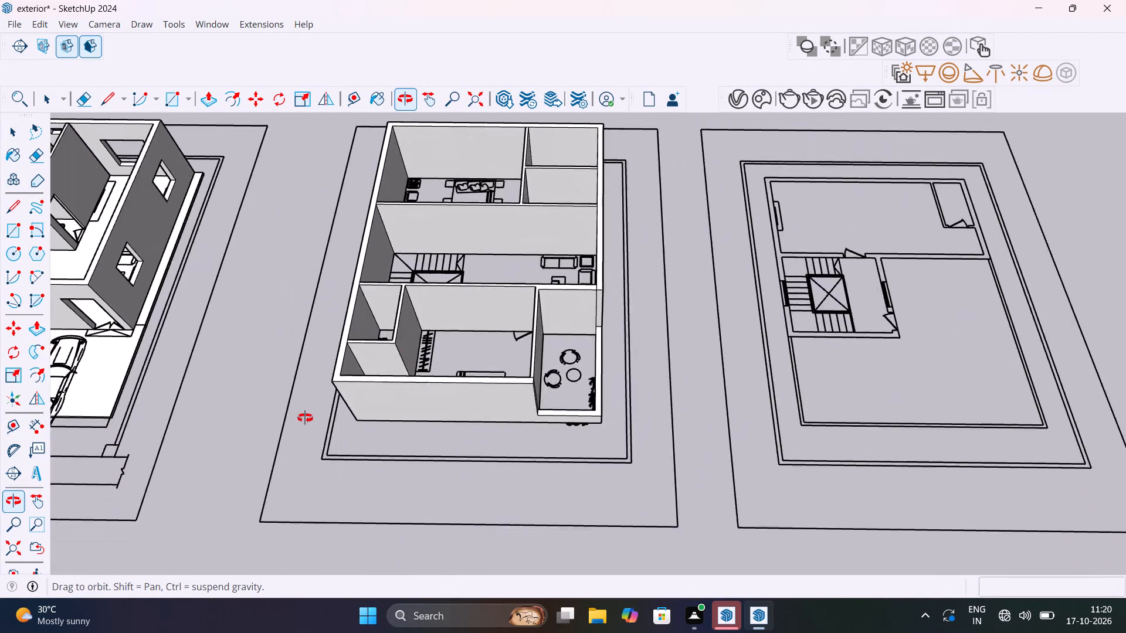
pyautogui.keyDown('shift'); pyautogui.moveTo(305, 418); pyautogui.dragTo(277, 265, button='middle'); pyautogui.keyUp('shift')
pyautogui.scroll(1, 277, 265)
pyautogui.press('k')
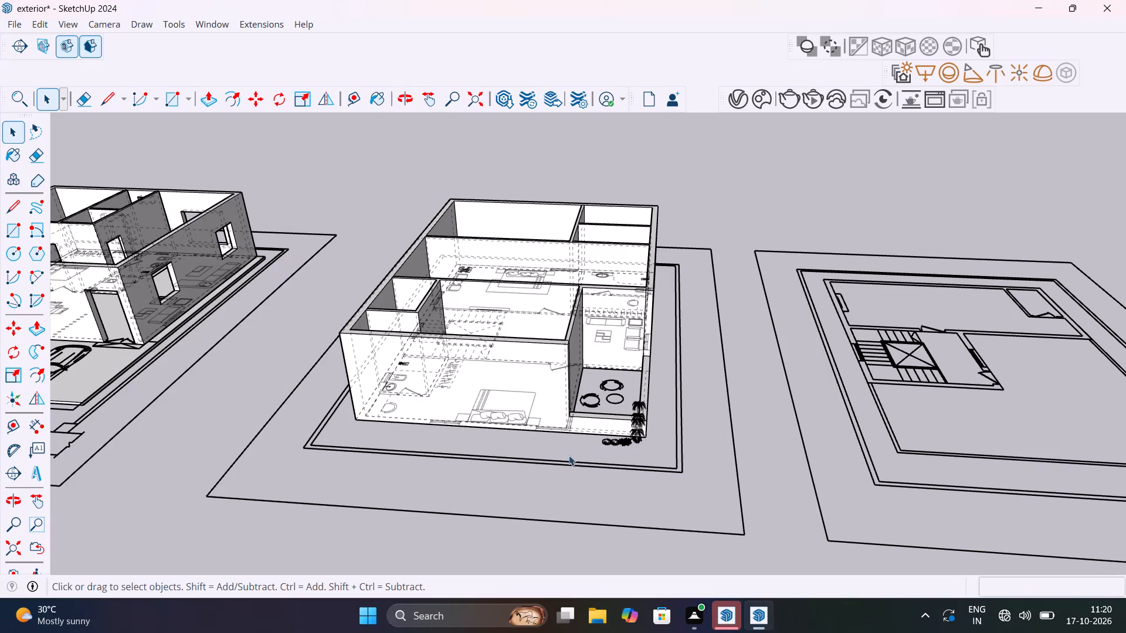
# Draw a rectangle 3' 4 1/2" by 9" over the corner window in the bedroom's outer wall beside the balcony.
pyautogui.scroll(14, 569, 450)
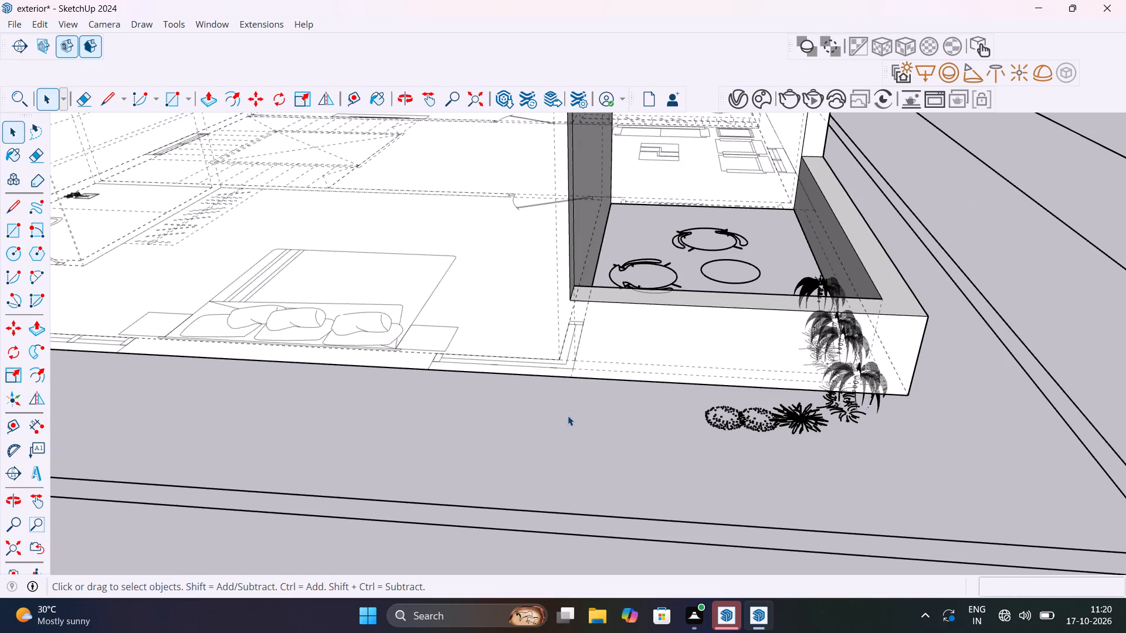
pyautogui.moveTo(570, 400); pyautogui.dragTo(706, 419, button='middle')
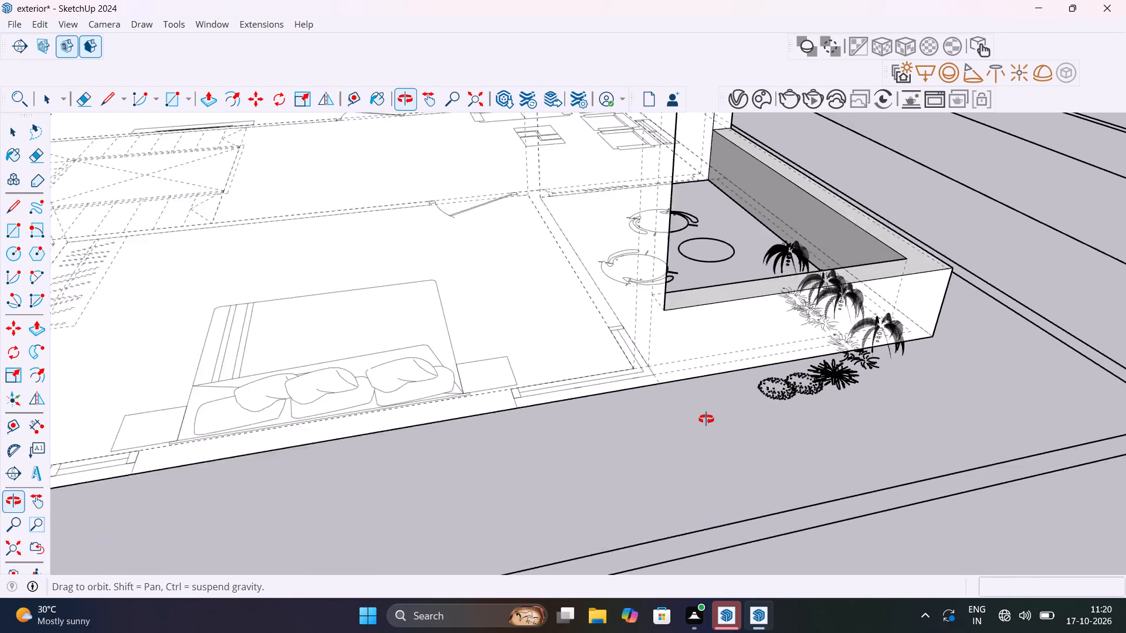
pyautogui.moveTo(706, 419); pyautogui.dragTo(710, 488, button='middle')
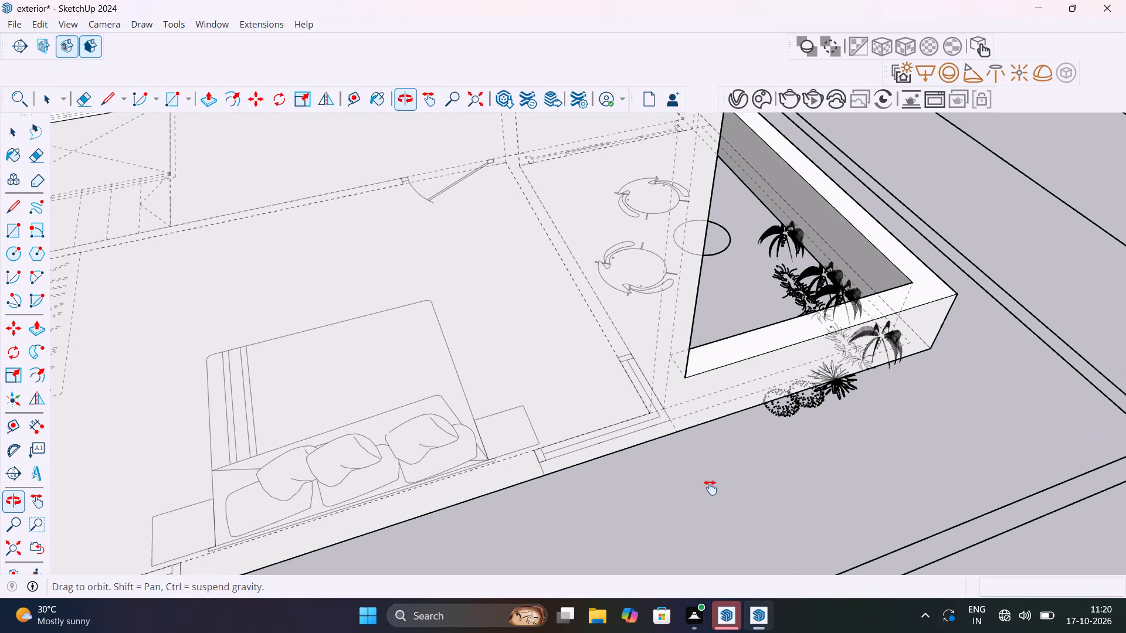
pyautogui.moveTo(710, 488); pyautogui.dragTo(679, 430, button='middle')
pyautogui.scroll(5, 586, 388)
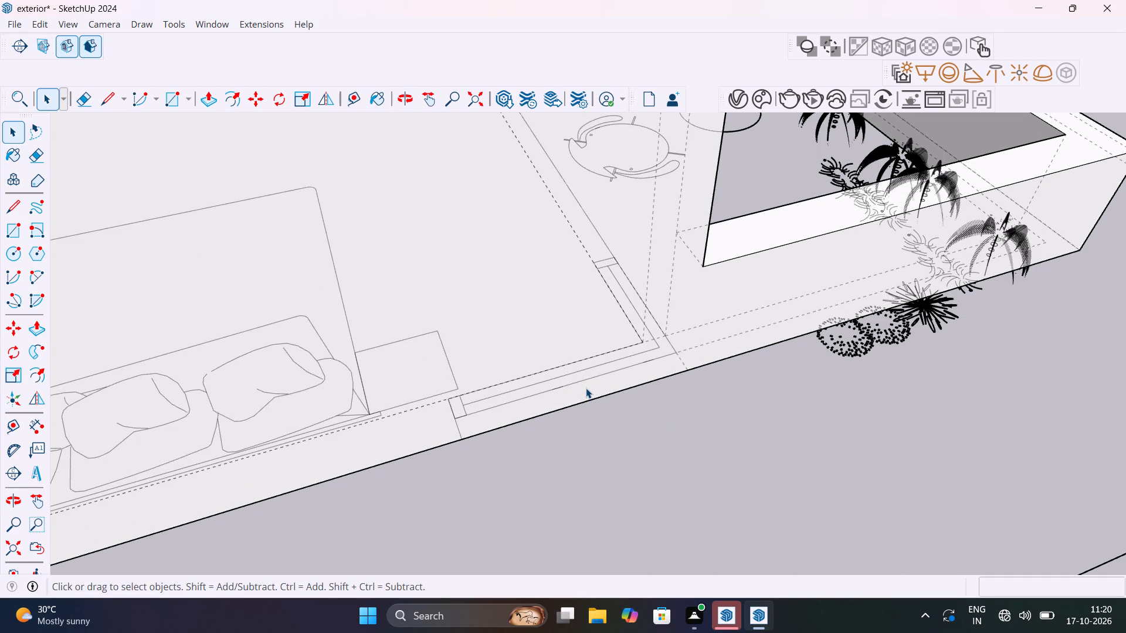
pyautogui.press('r')
pyautogui.click(460, 440)
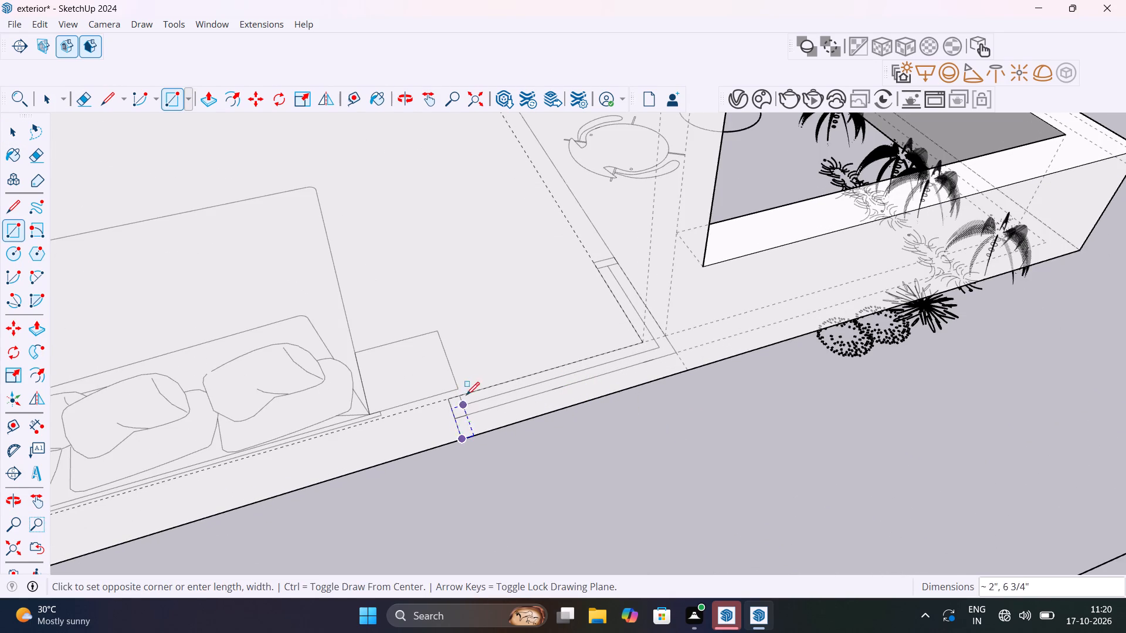
pyautogui.click(664, 336)
pyautogui.click(664, 336)
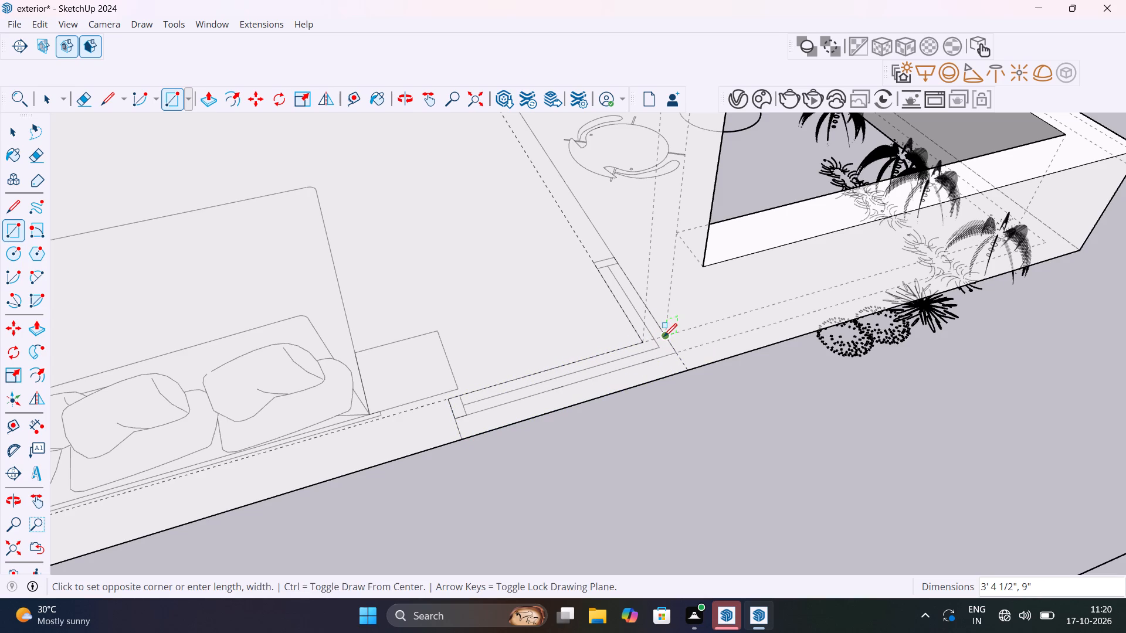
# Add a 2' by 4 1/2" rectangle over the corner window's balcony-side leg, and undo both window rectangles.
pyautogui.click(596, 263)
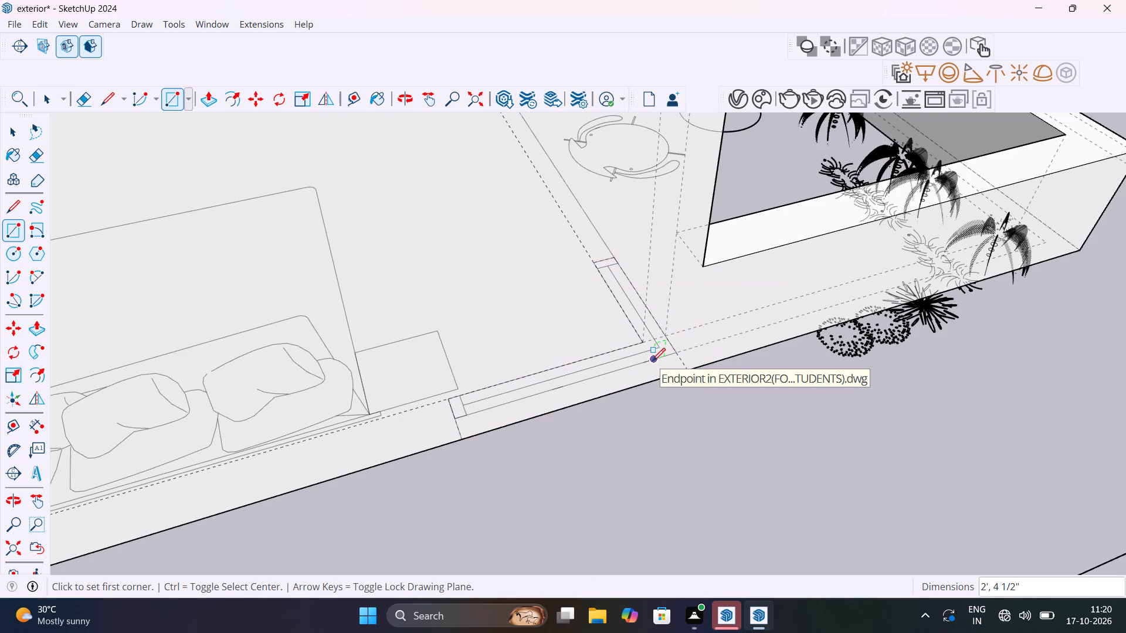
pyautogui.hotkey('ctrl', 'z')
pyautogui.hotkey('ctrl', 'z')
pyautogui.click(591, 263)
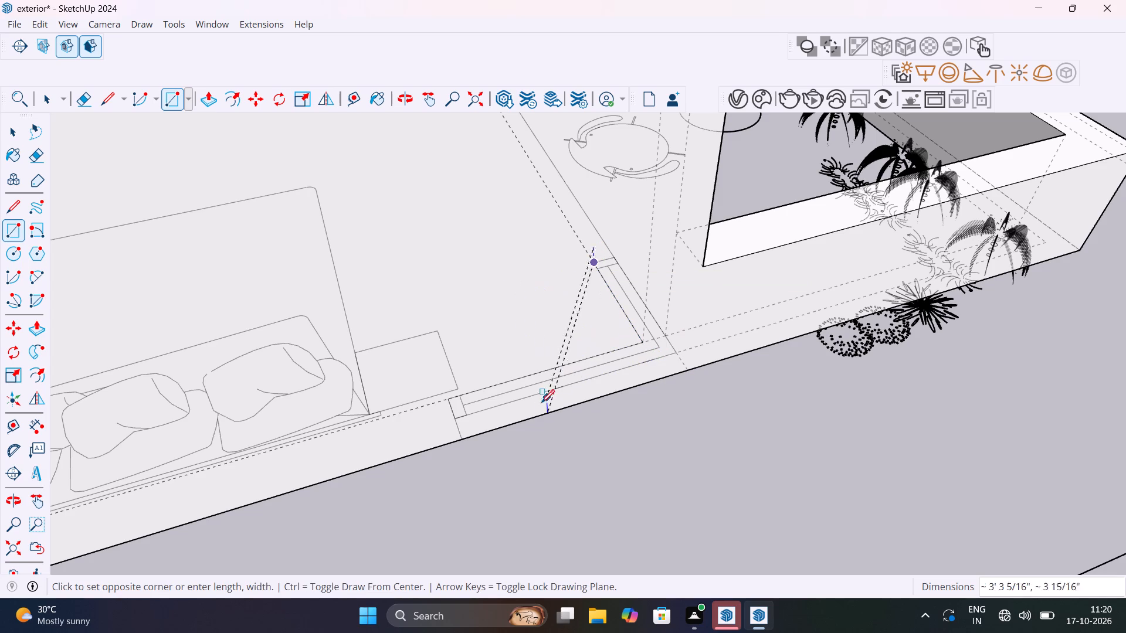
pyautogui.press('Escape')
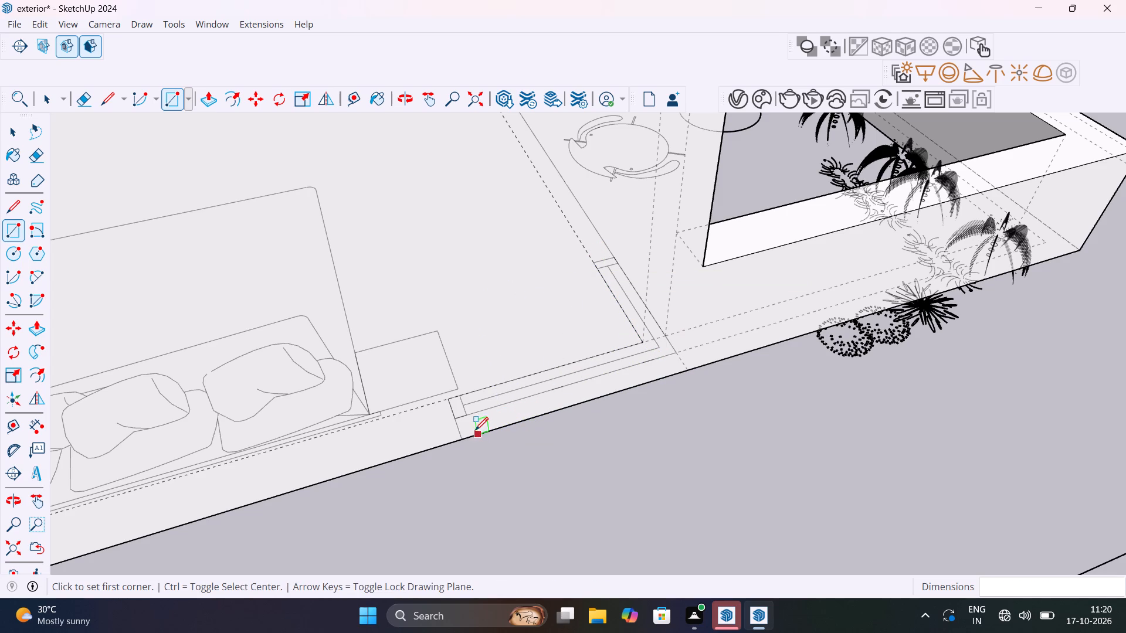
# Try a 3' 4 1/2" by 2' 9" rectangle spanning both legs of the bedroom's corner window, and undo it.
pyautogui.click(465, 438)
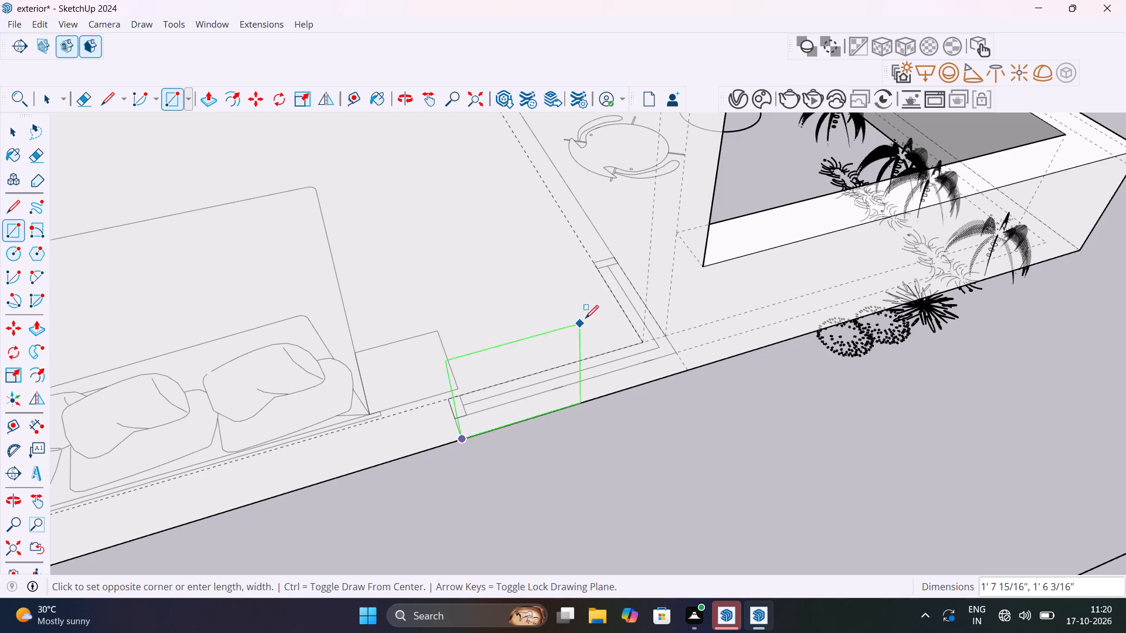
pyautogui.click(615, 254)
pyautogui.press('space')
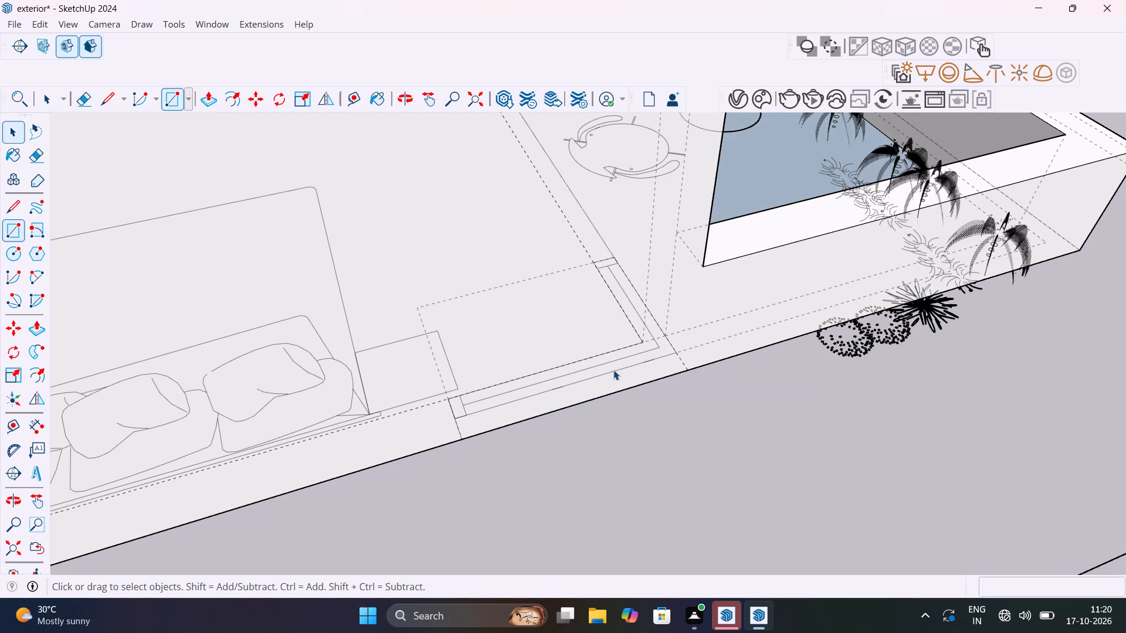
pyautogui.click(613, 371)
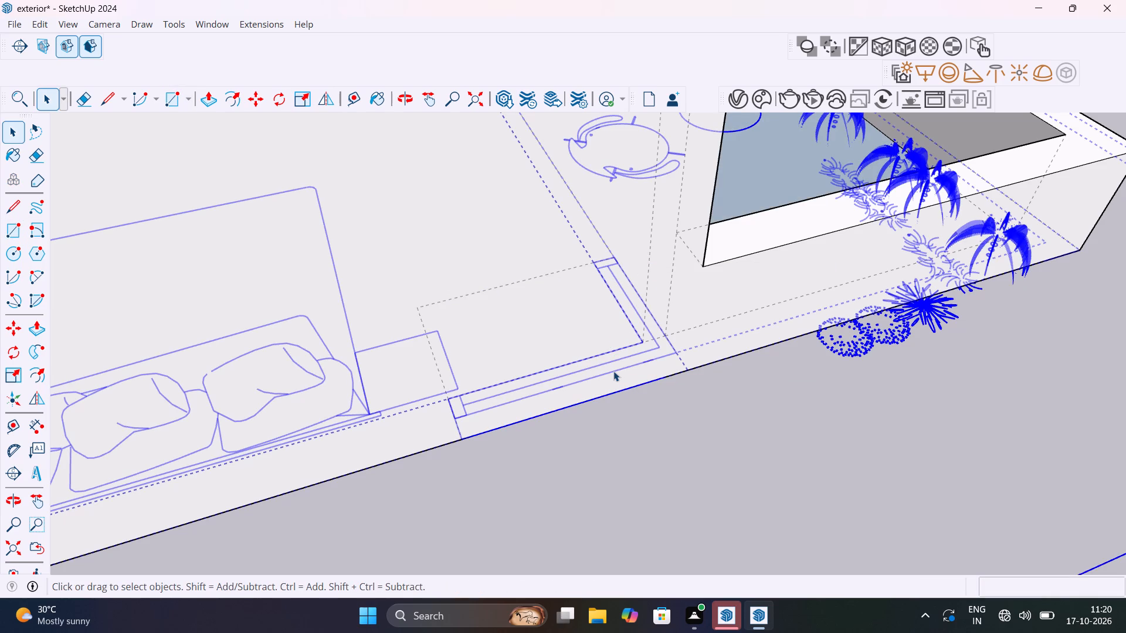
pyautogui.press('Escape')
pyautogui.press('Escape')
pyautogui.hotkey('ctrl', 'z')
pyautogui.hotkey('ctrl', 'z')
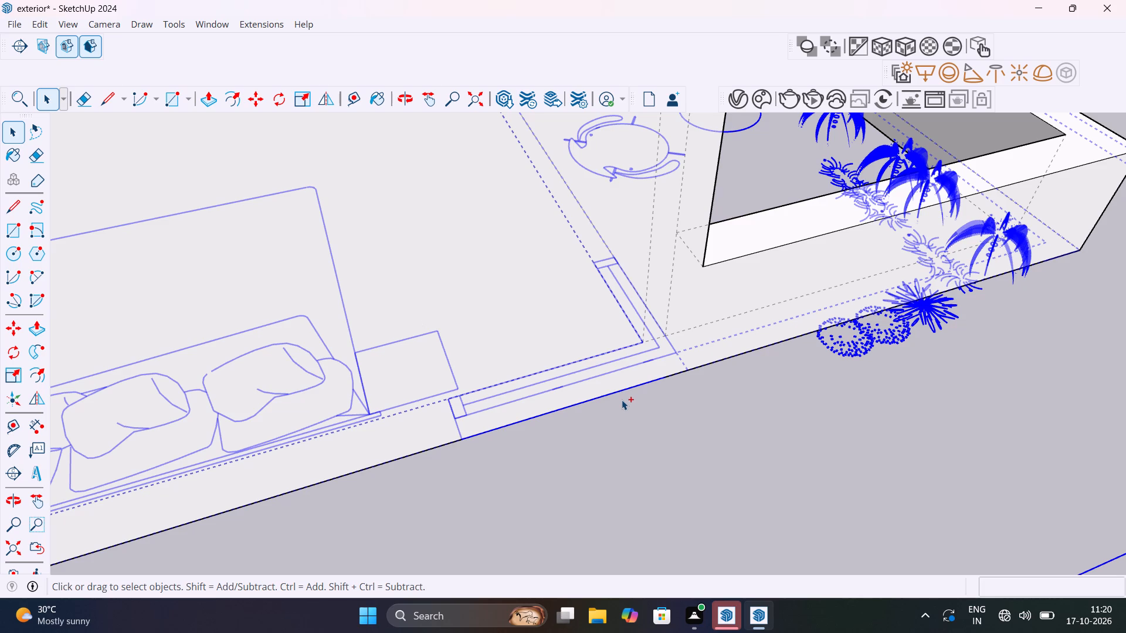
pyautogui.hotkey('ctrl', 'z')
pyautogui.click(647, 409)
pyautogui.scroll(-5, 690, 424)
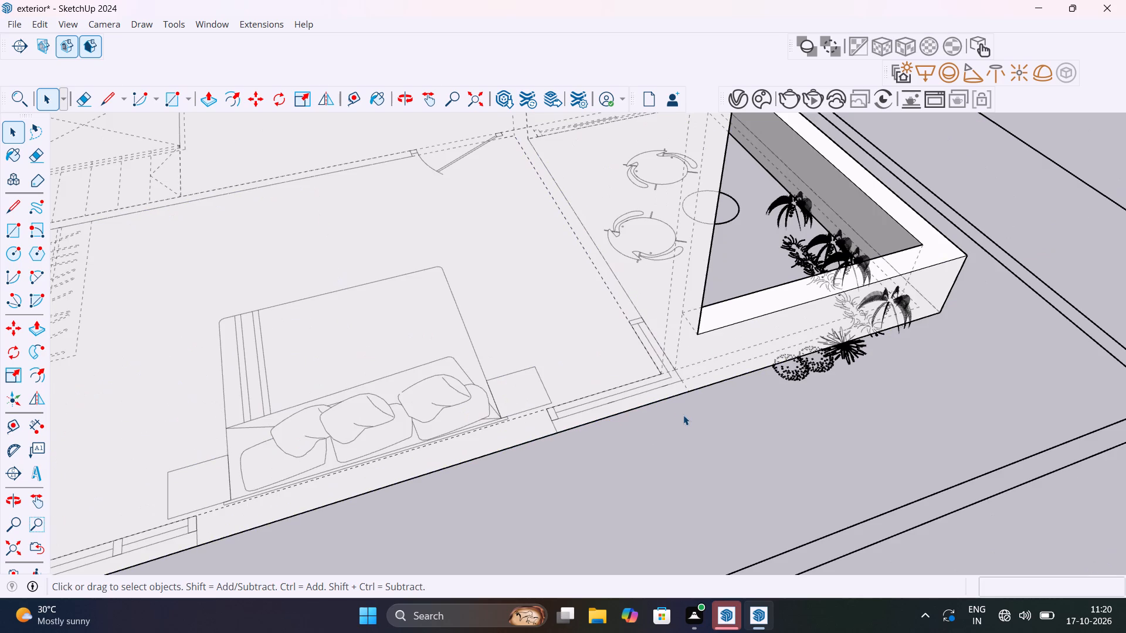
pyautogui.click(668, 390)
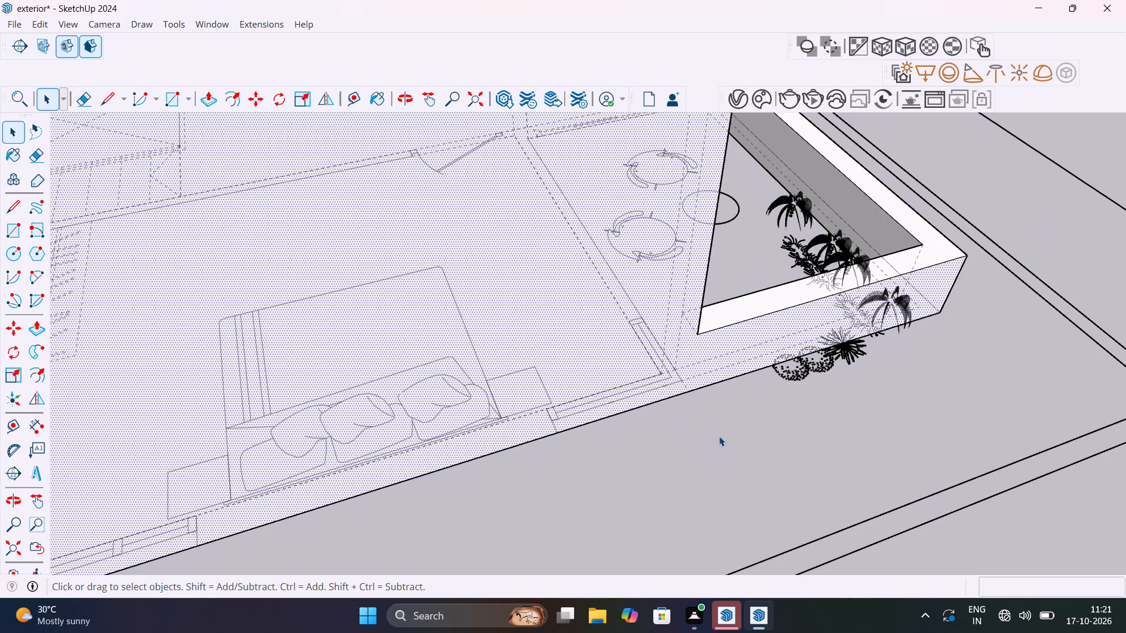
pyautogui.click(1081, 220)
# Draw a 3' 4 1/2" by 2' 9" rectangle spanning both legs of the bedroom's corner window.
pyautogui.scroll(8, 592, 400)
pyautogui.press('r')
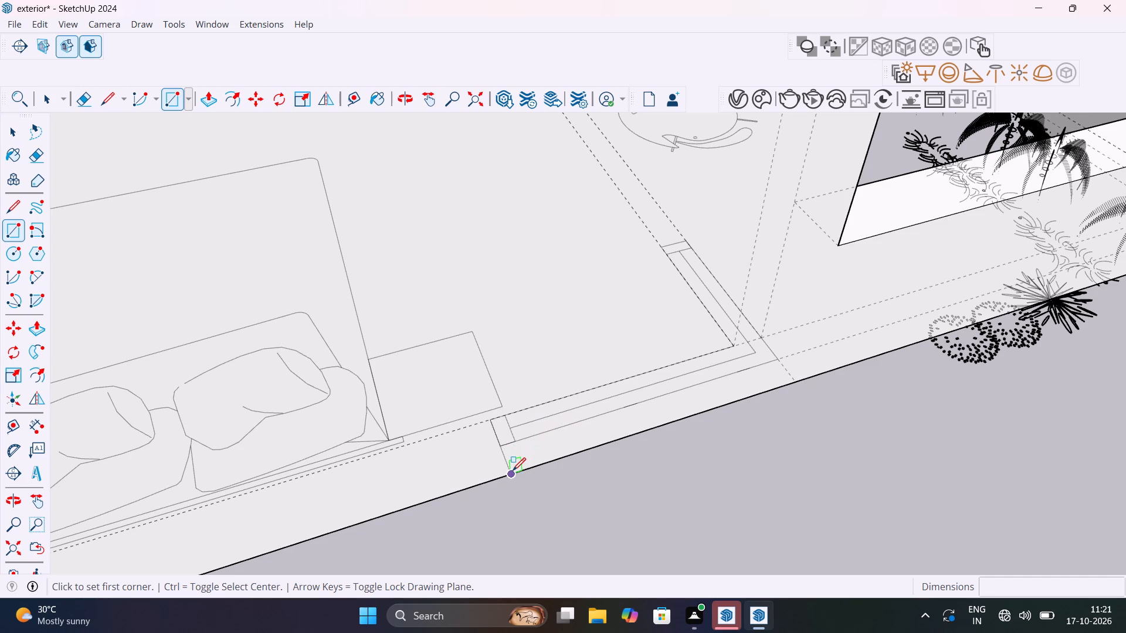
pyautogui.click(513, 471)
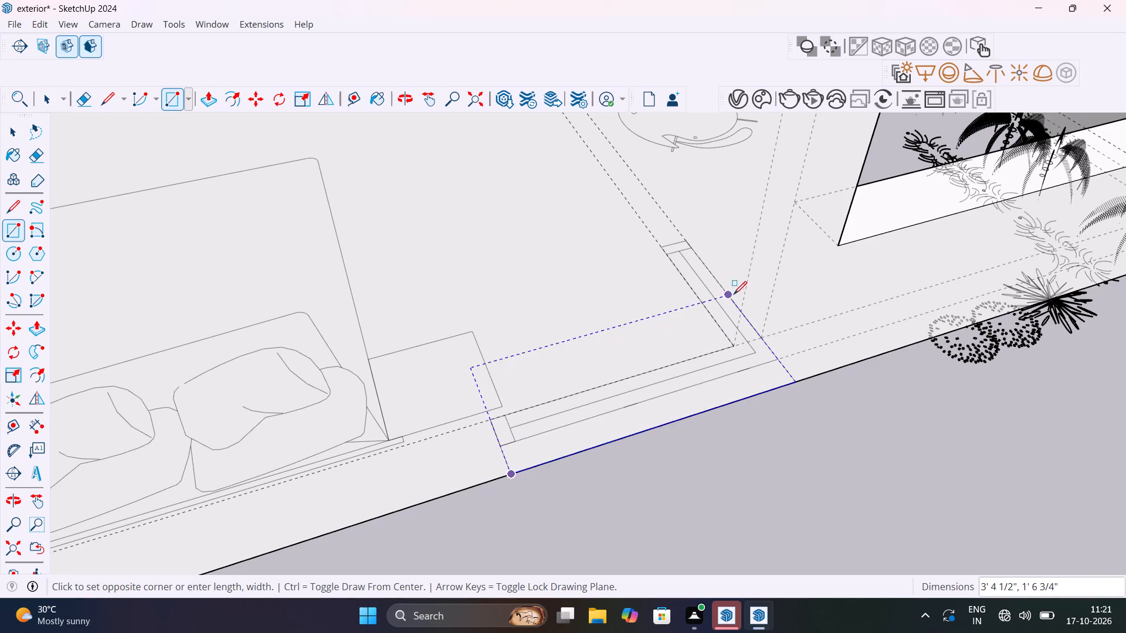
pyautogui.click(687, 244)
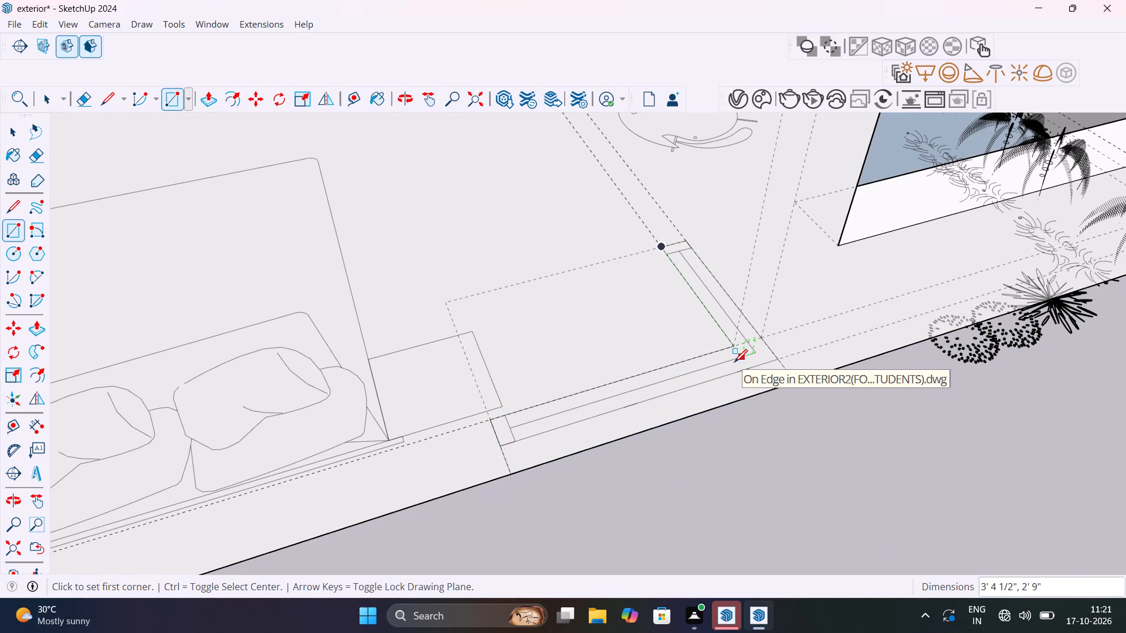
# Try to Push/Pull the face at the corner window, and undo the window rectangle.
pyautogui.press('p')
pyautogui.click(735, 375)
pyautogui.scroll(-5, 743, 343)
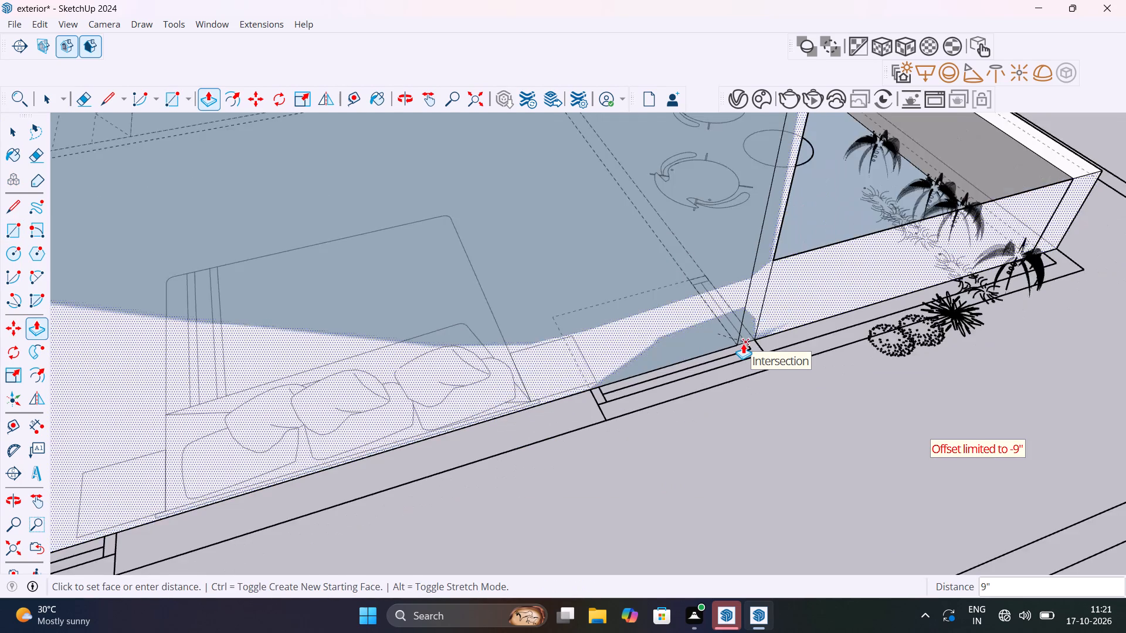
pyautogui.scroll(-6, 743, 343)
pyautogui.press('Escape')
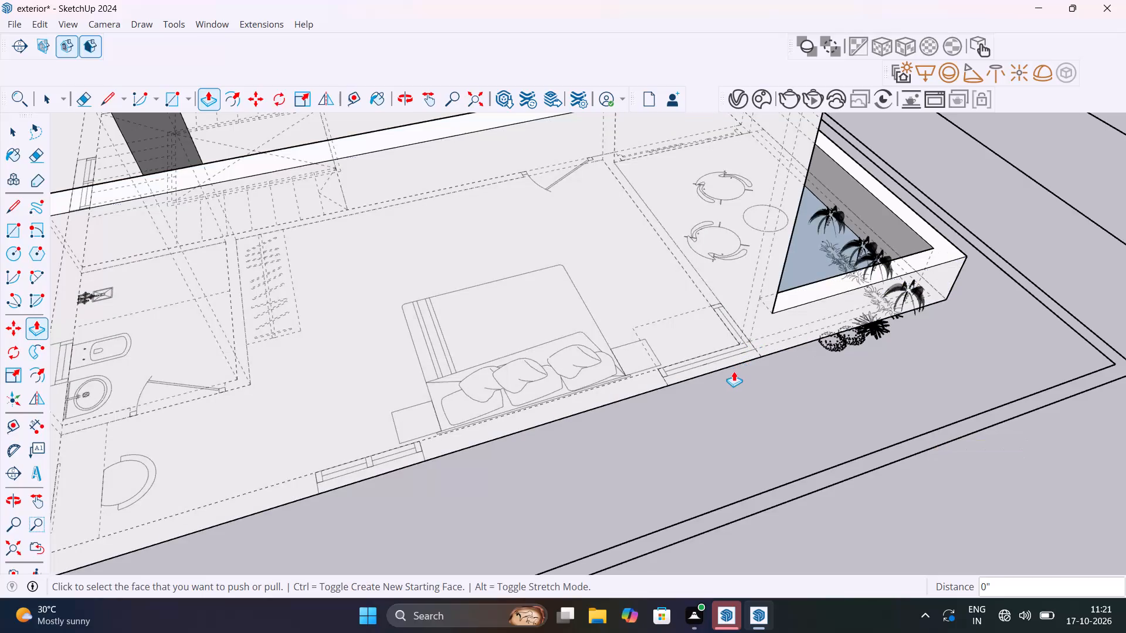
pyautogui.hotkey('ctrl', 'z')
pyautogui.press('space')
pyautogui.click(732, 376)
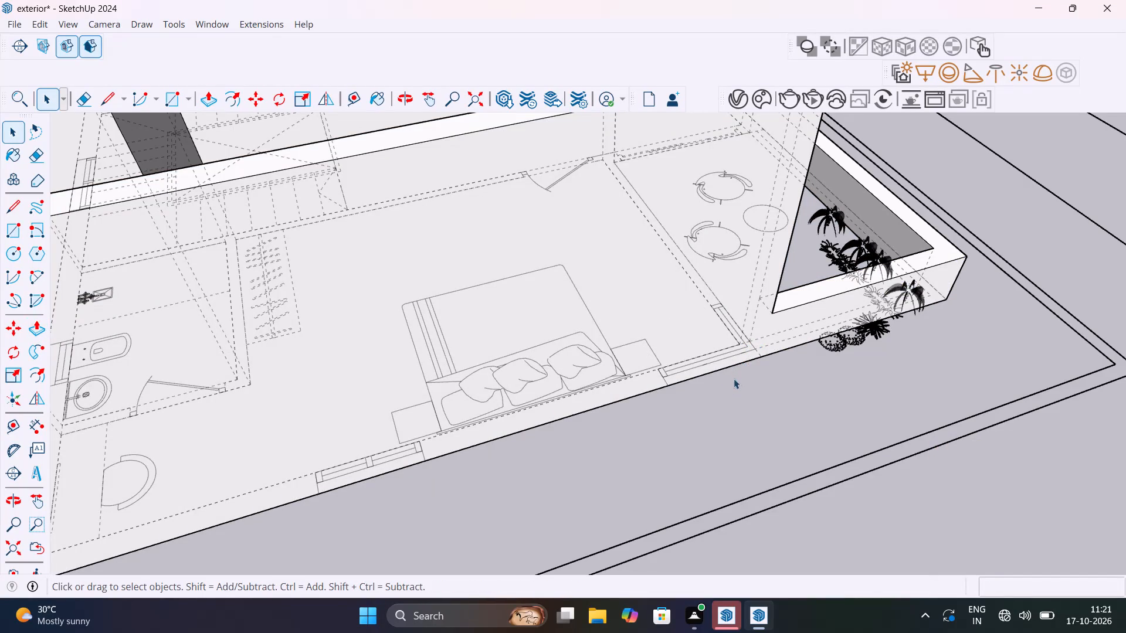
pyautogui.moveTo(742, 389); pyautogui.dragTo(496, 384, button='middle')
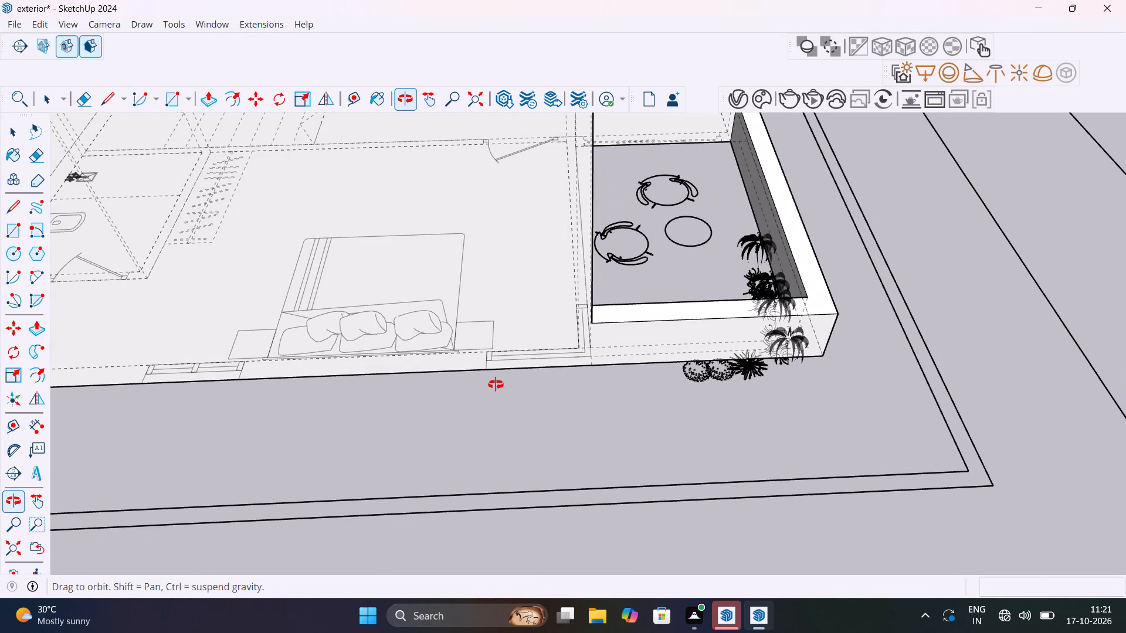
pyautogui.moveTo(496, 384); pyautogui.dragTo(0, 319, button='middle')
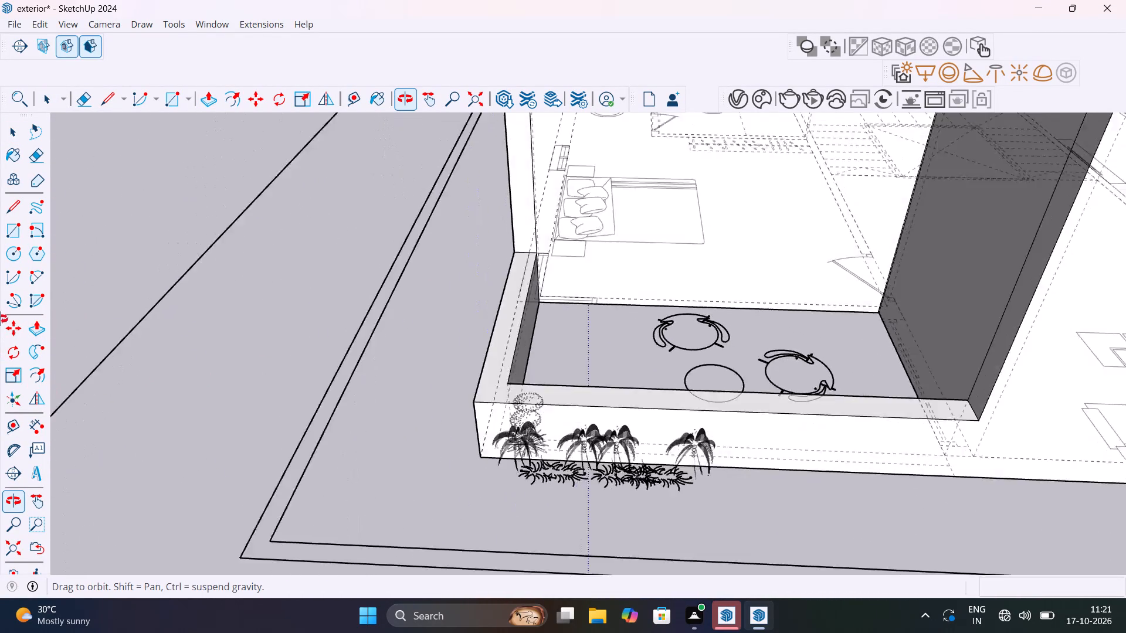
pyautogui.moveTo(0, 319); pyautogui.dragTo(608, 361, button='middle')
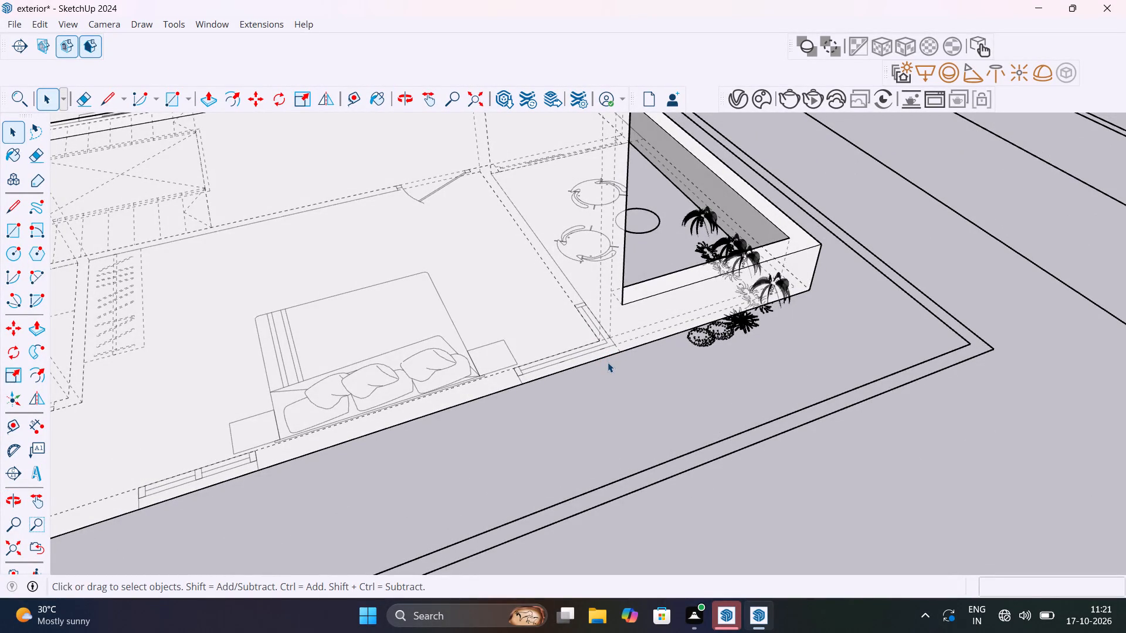
# Turn off back edges and group all the connected upper-floor walls together with the balcony parapet.
pyautogui.press('k')
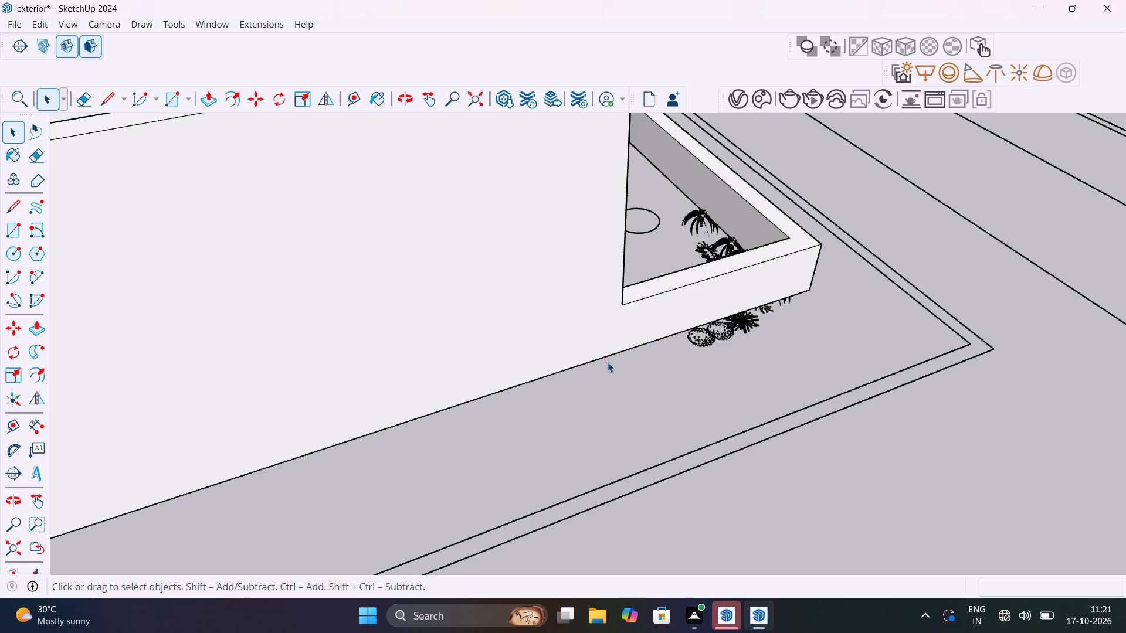
pyautogui.scroll(-10, 608, 362)
pyautogui.moveTo(599, 368); pyautogui.dragTo(687, 409, button='middle')
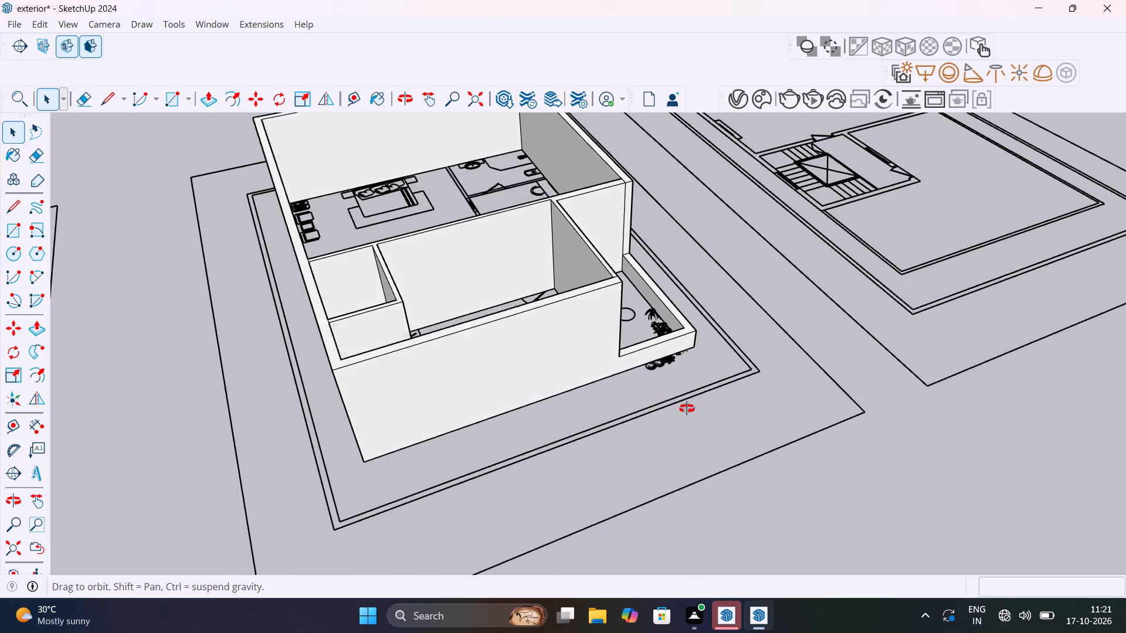
pyautogui.moveTo(687, 409); pyautogui.dragTo(853, 407, button='middle')
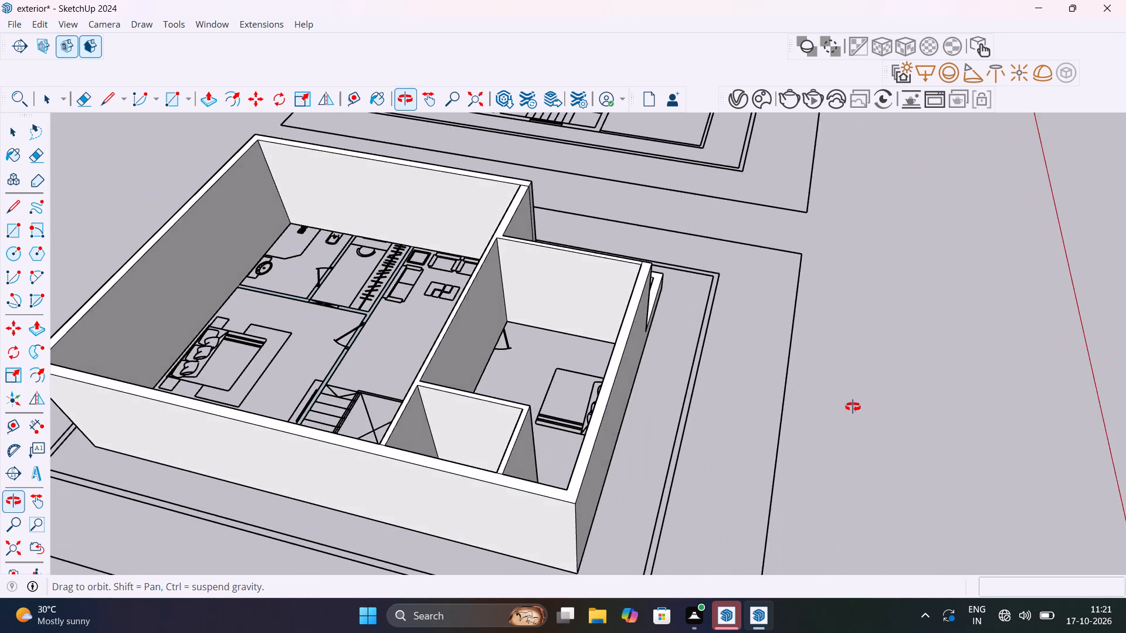
pyautogui.moveTo(853, 407); pyautogui.dragTo(535, 385, button='middle')
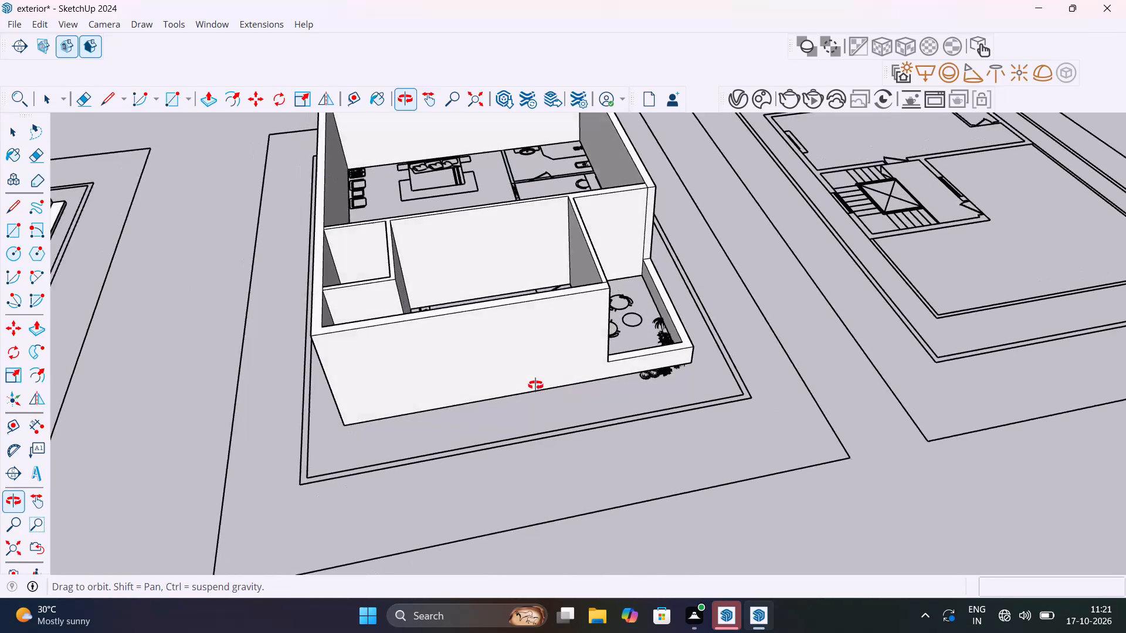
pyautogui.moveTo(535, 385); pyautogui.dragTo(516, 372, button='middle')
pyautogui.tripleClick(529, 356)
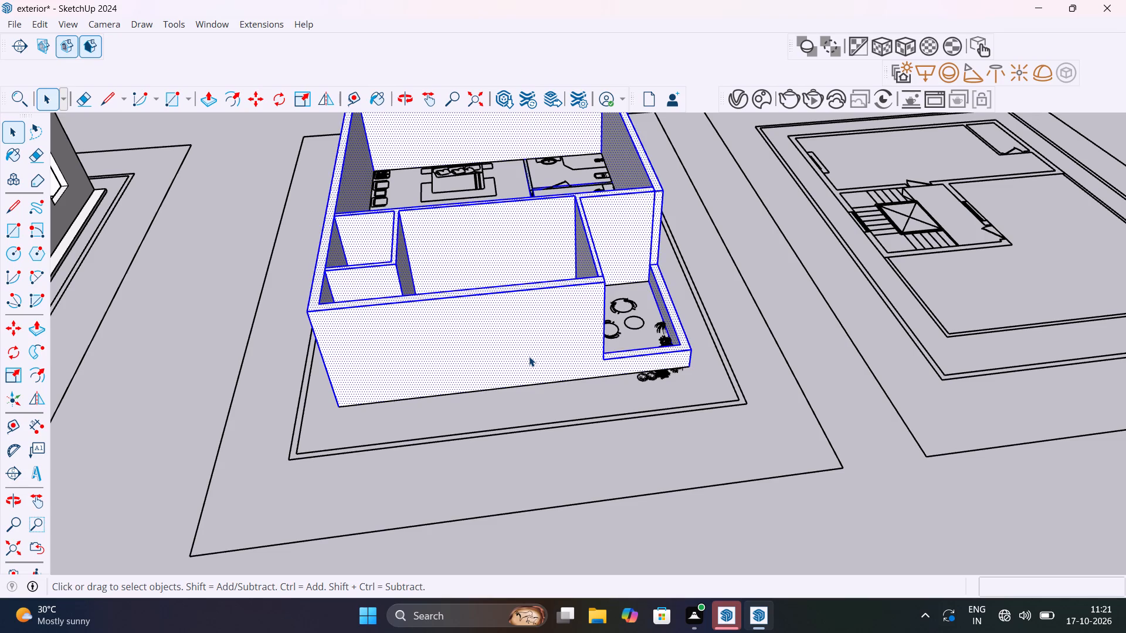
pyautogui.scroll(-6, 529, 356)
pyautogui.rightClick(535, 353)
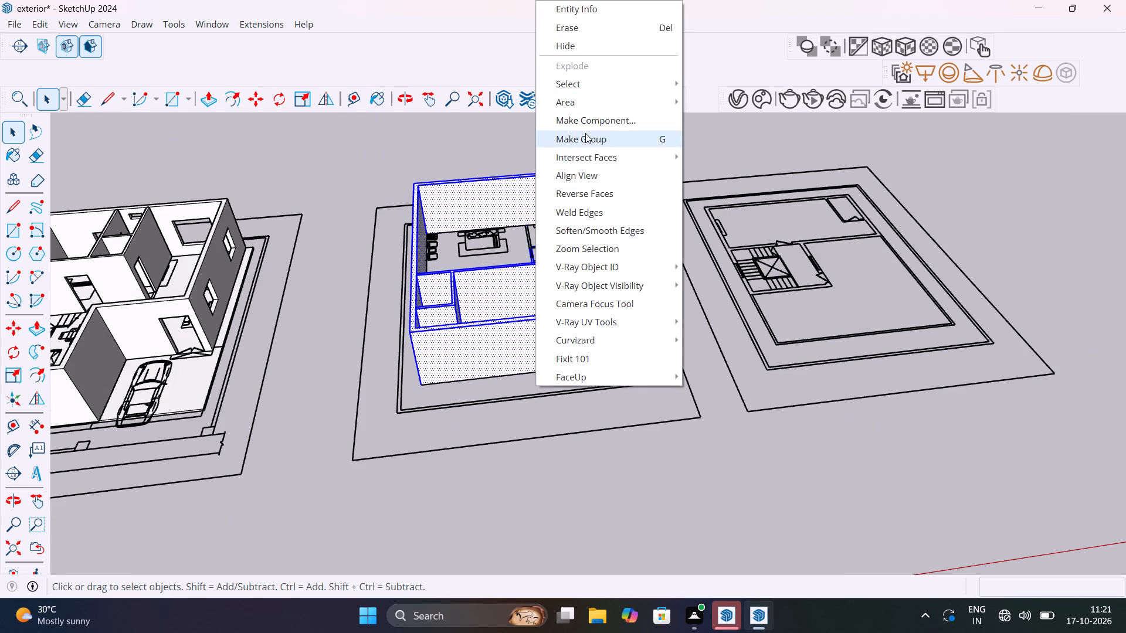
pyautogui.click(591, 141)
# Open the upper-floor wall group for editing and turn on back edges.
pyautogui.doubleClick(546, 329)
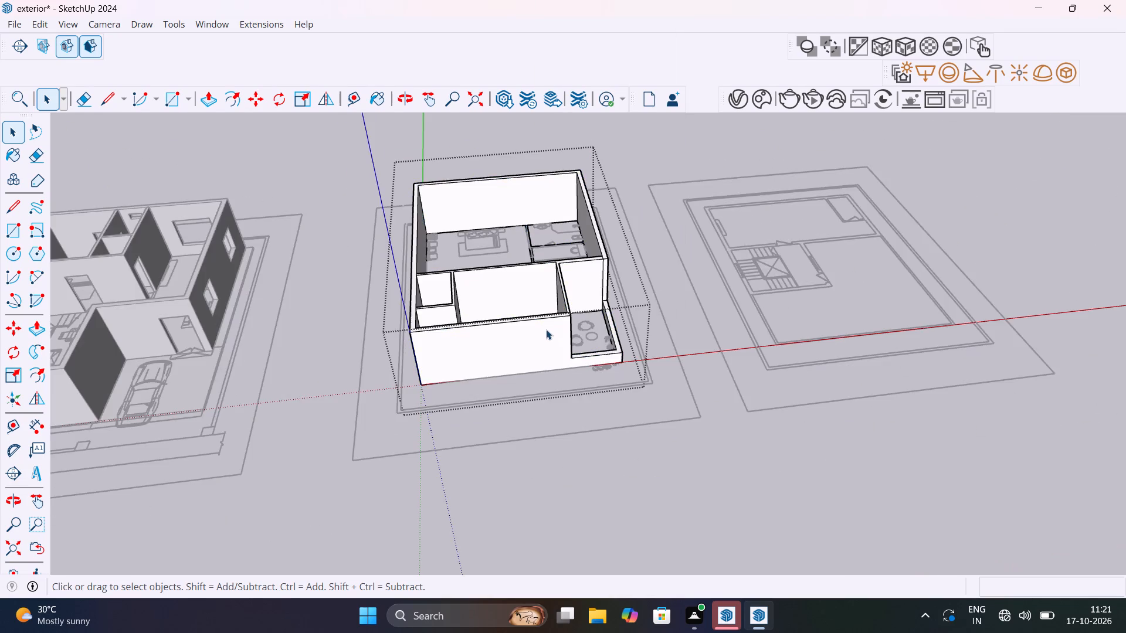
pyautogui.scroll(8, 547, 333)
pyautogui.press('k')
# Inside the wall group, draw a 3' 4 1/2" by 2' 9" rectangle spanning both legs of the bedroom's corner window.
pyautogui.scroll(5, 554, 403)
pyautogui.keyDown('shift'); pyautogui.moveTo(573, 418); pyautogui.dragTo(544, 495, button='middle'); pyautogui.keyUp('shift')
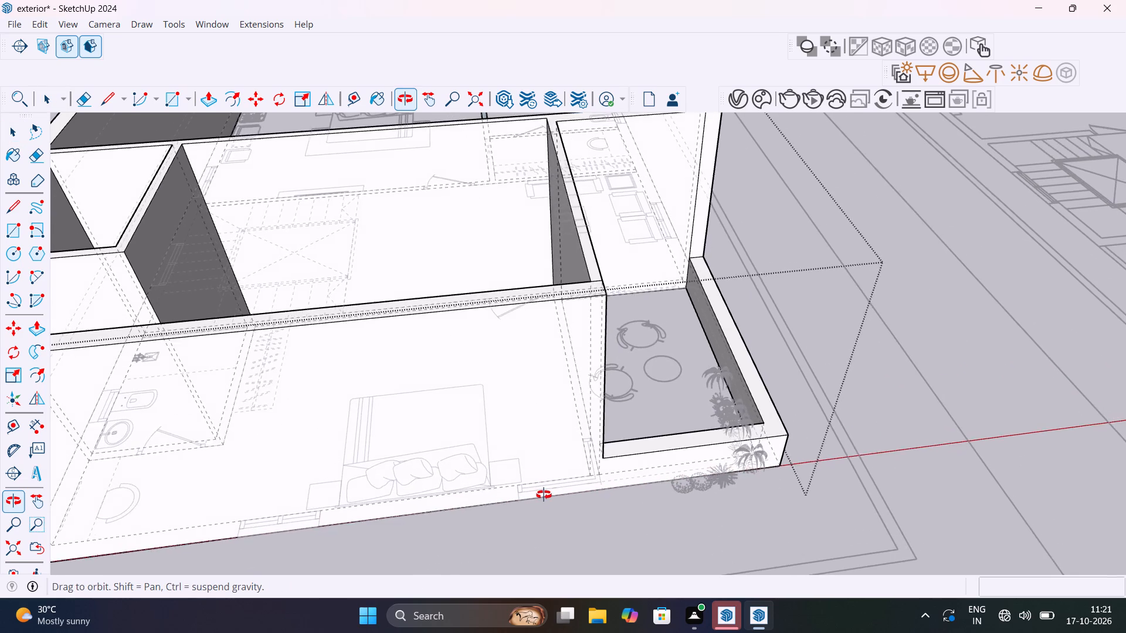
pyautogui.keyDown('shift'); pyautogui.moveTo(544, 495); pyautogui.dragTo(521, 471, button='middle'); pyautogui.keyUp('shift')
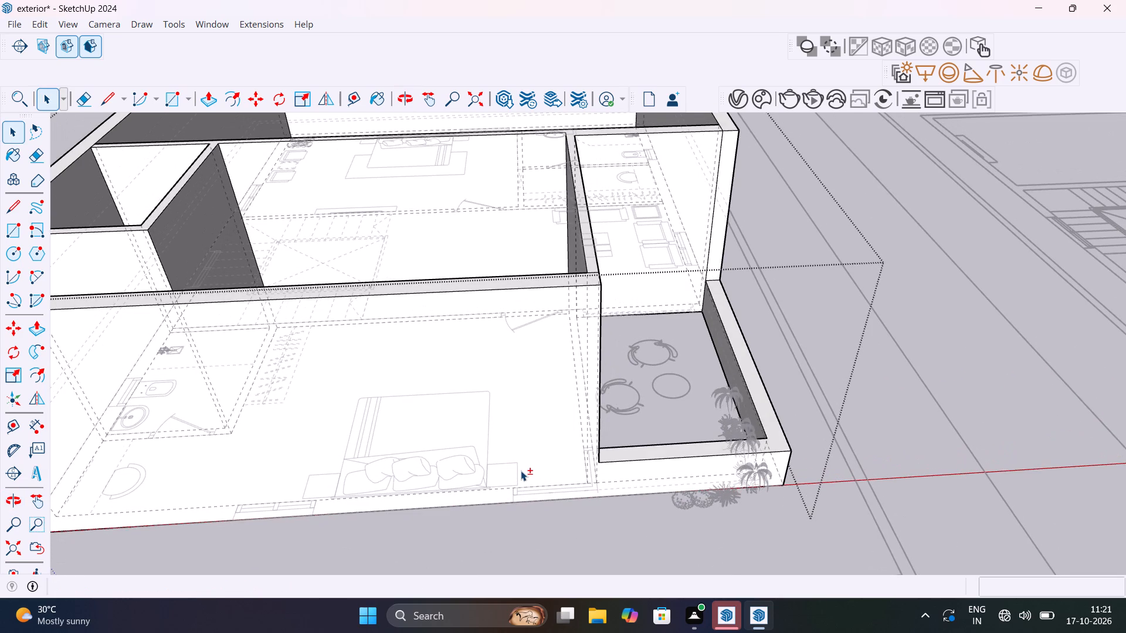
pyautogui.scroll(5, 559, 498)
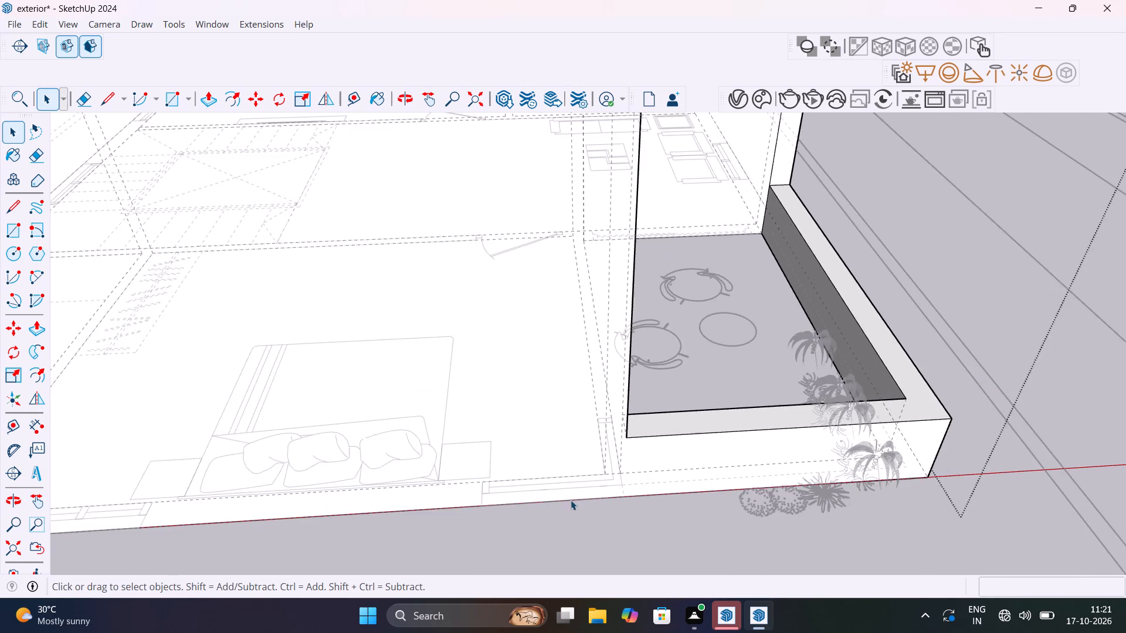
pyautogui.keyDown('shift'); pyautogui.middleClick(571, 499); pyautogui.keyUp('shift')
pyautogui.press('r')
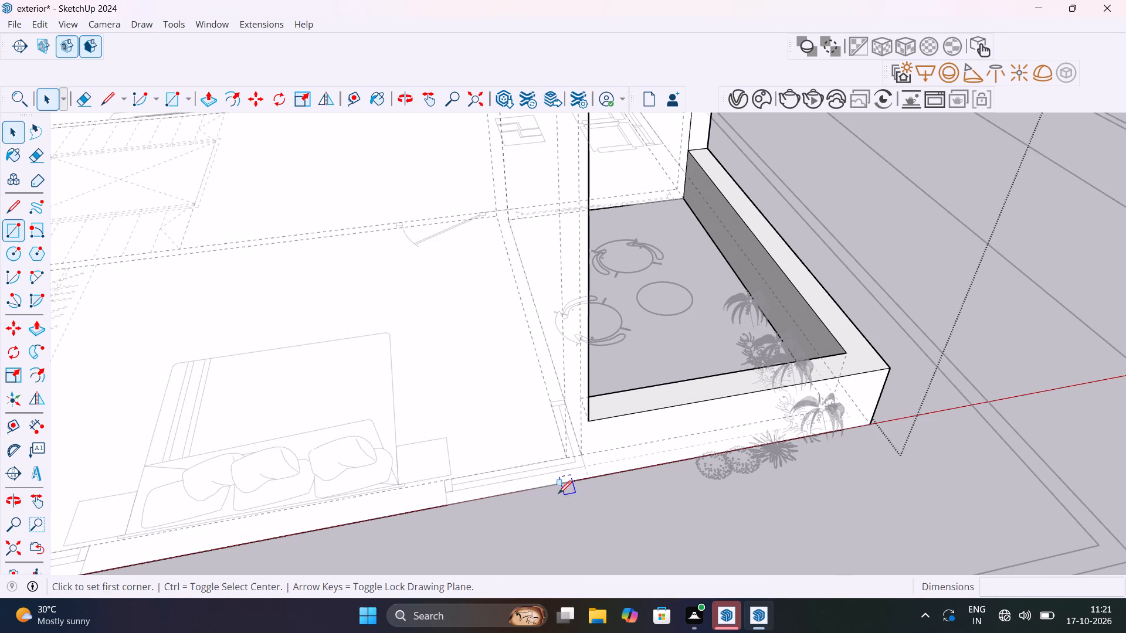
pyautogui.click(449, 500)
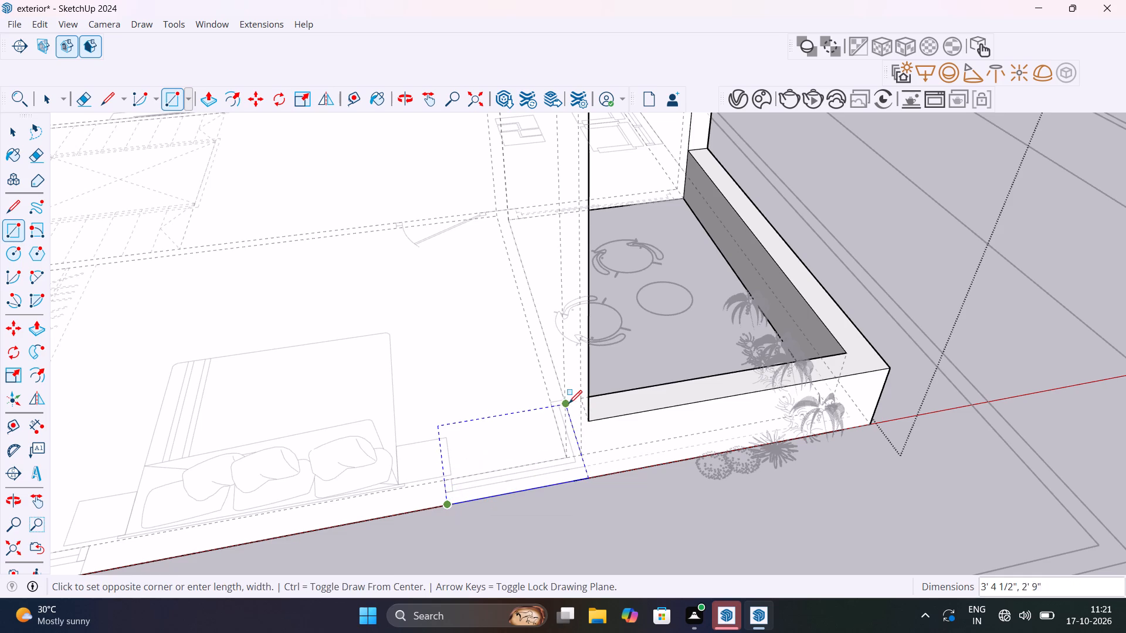
pyautogui.click(565, 399)
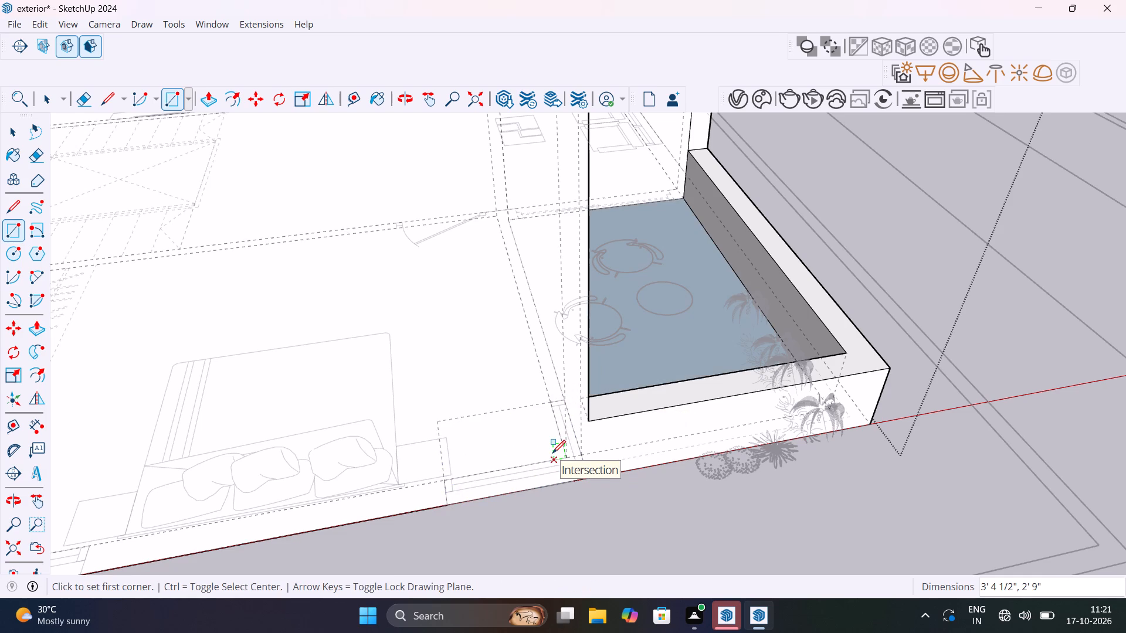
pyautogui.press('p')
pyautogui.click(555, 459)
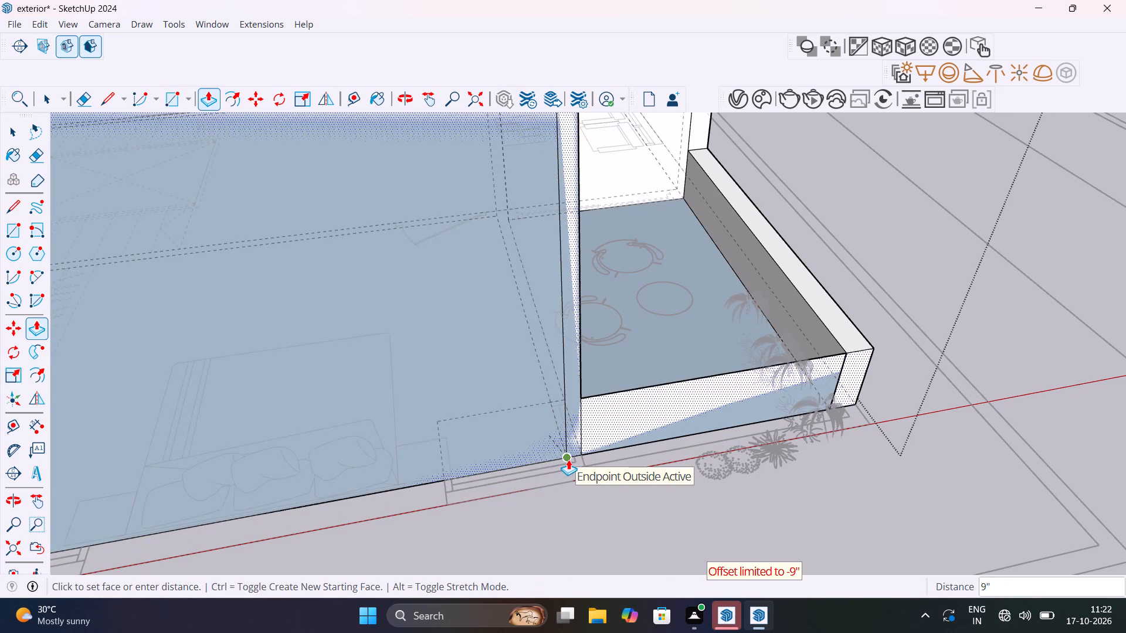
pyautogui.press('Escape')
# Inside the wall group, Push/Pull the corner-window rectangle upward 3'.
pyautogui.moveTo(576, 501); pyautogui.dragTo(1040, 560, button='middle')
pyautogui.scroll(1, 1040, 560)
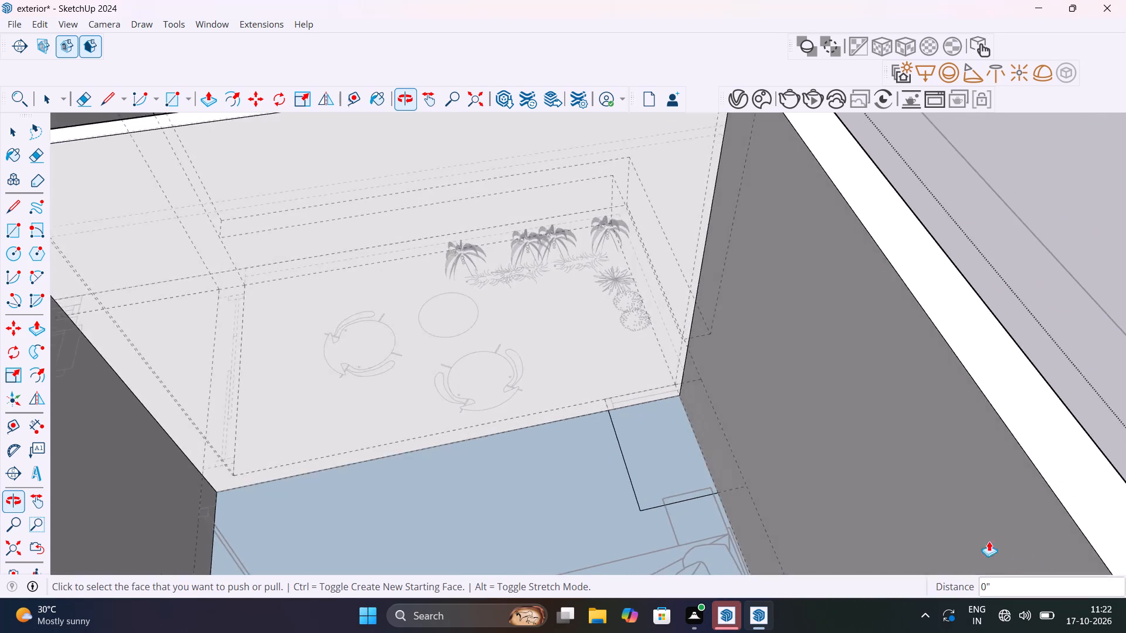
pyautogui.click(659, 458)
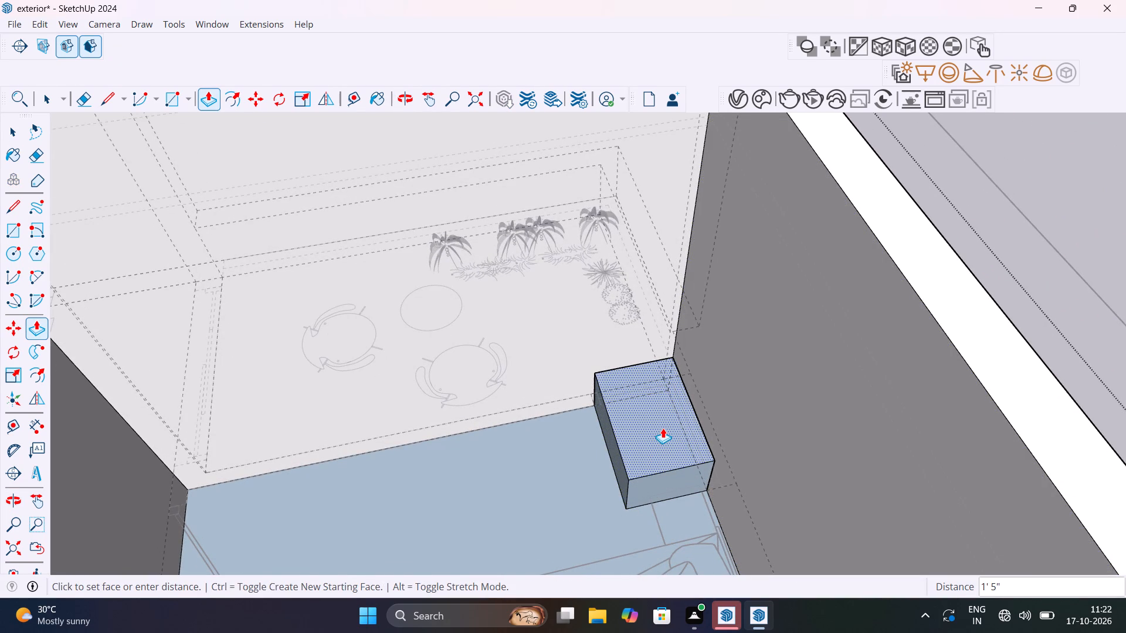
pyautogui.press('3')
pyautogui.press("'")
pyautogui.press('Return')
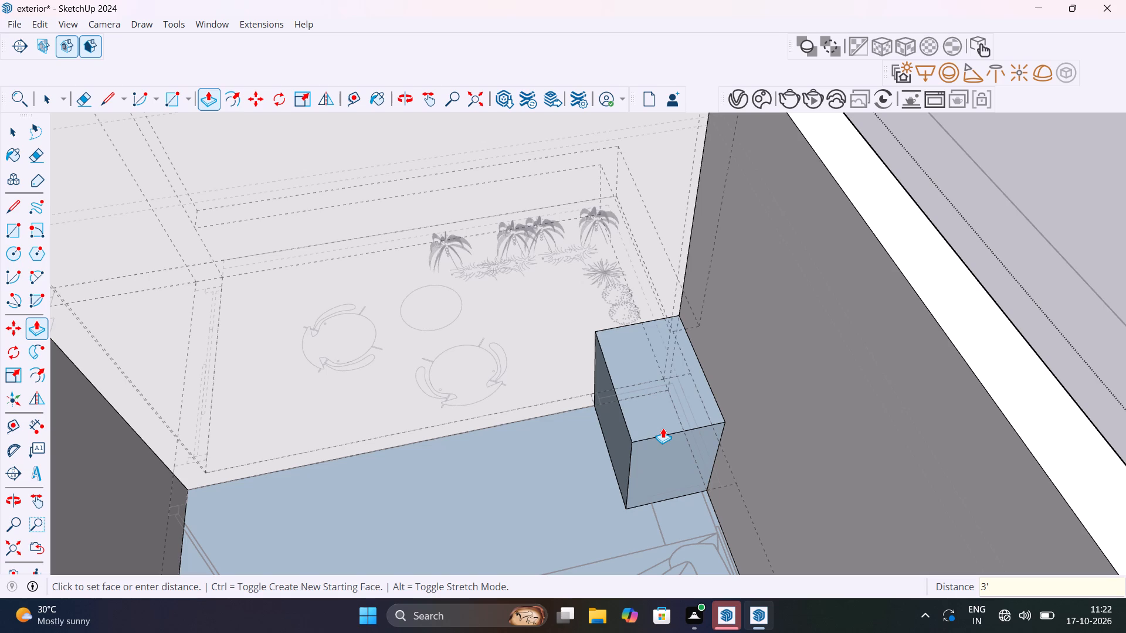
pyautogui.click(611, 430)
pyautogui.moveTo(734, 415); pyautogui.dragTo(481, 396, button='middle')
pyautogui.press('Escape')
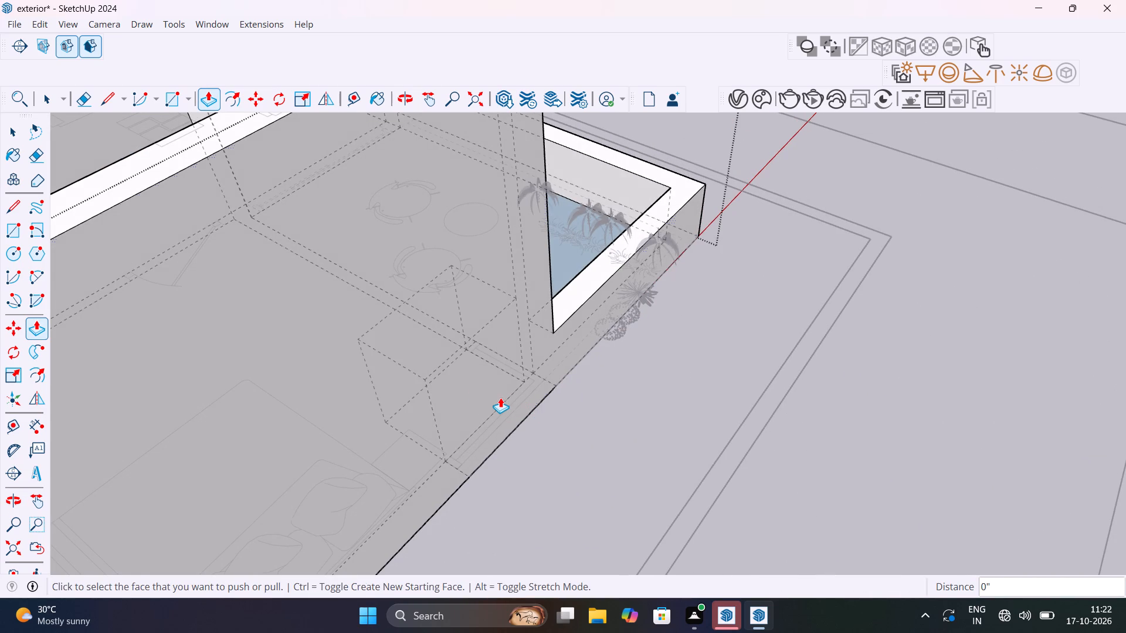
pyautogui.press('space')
# Examine the corner-window block against the walls from inside the bedroom and from outside the house.
pyautogui.moveTo(439, 414); pyautogui.dragTo(641, 431, button='middle')
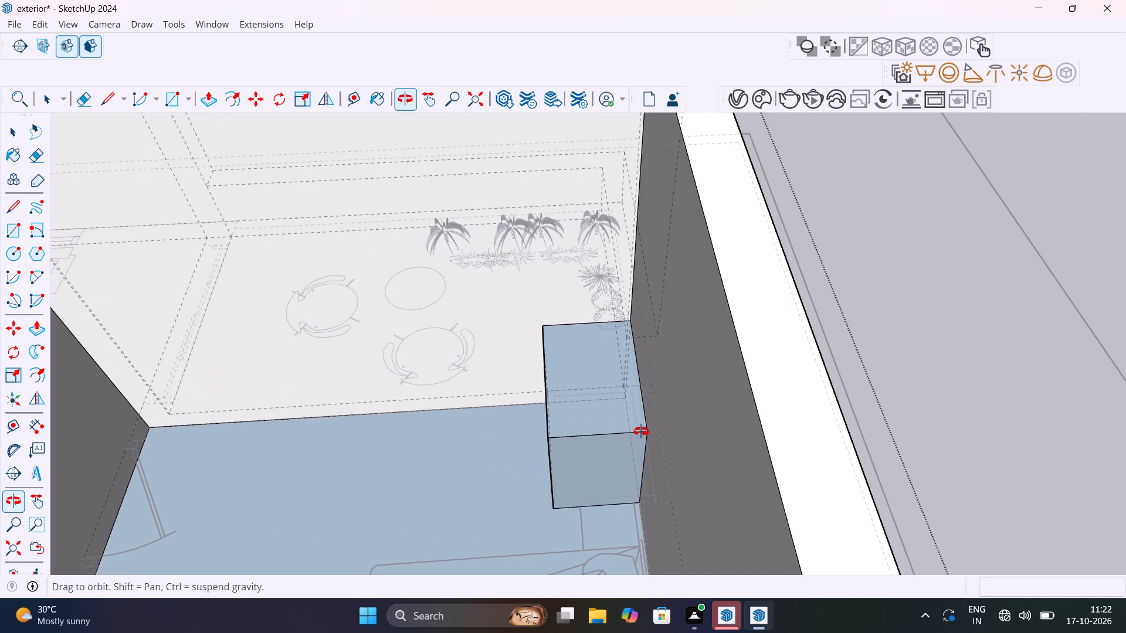
pyautogui.moveTo(641, 431); pyautogui.dragTo(713, 393, button='middle')
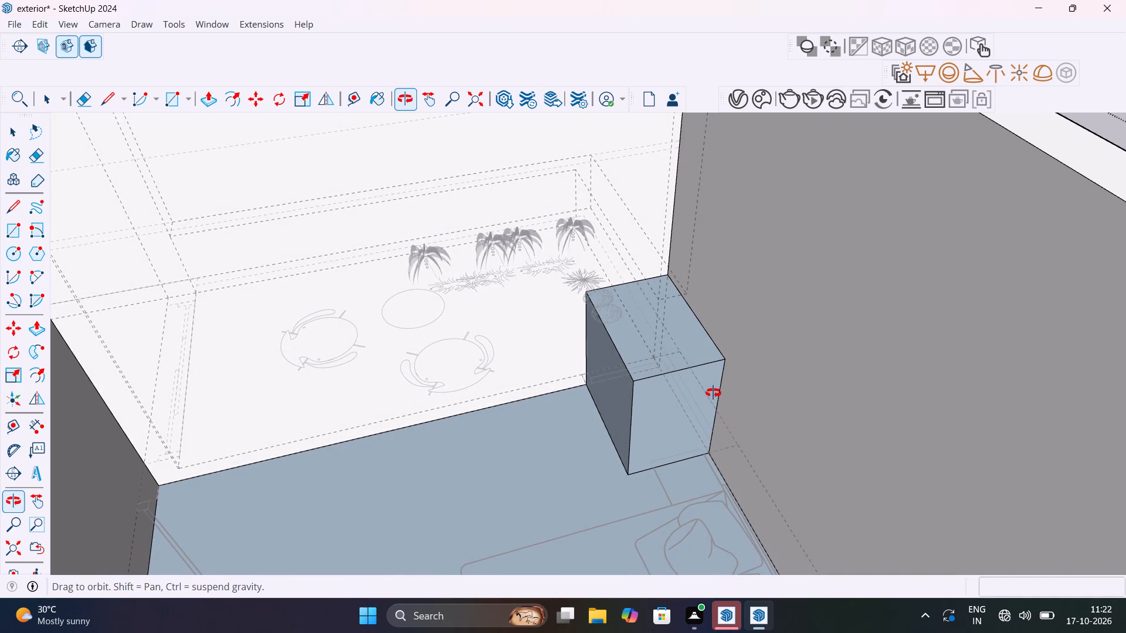
pyautogui.moveTo(713, 393); pyautogui.dragTo(517, 498, button='middle')
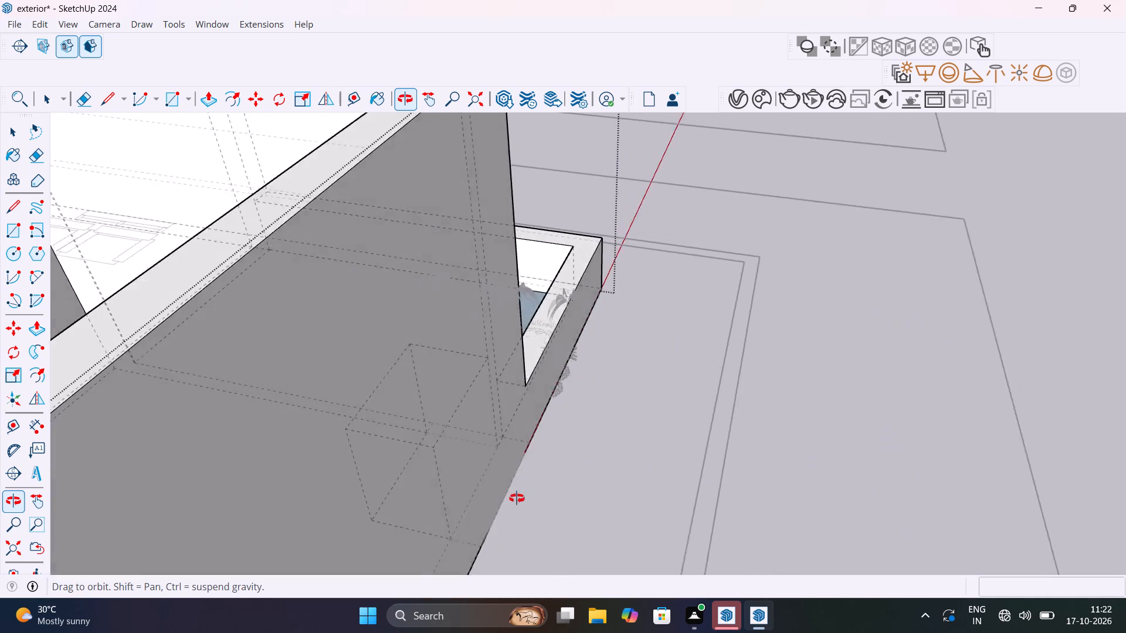
pyautogui.moveTo(517, 498); pyautogui.dragTo(434, 546, button='middle')
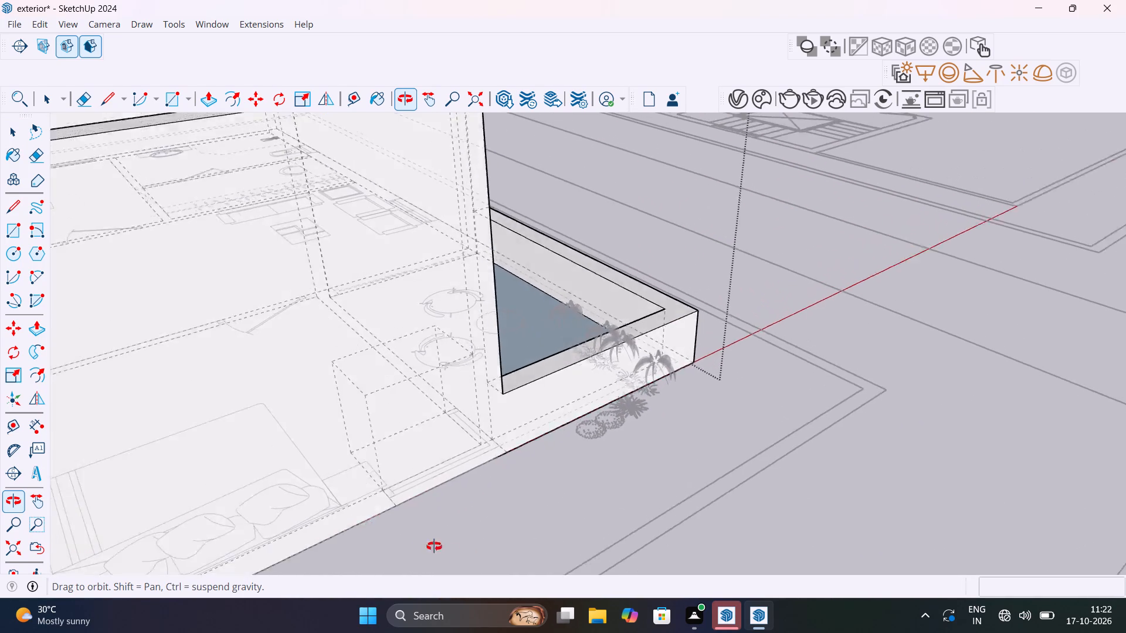
pyautogui.moveTo(434, 546); pyautogui.dragTo(340, 504, button='middle')
pyautogui.scroll(-4, 391, 403)
pyautogui.keyDown('shift'); pyautogui.moveTo(406, 412); pyautogui.dragTo(469, 513, button='middle'); pyautogui.keyUp('shift')
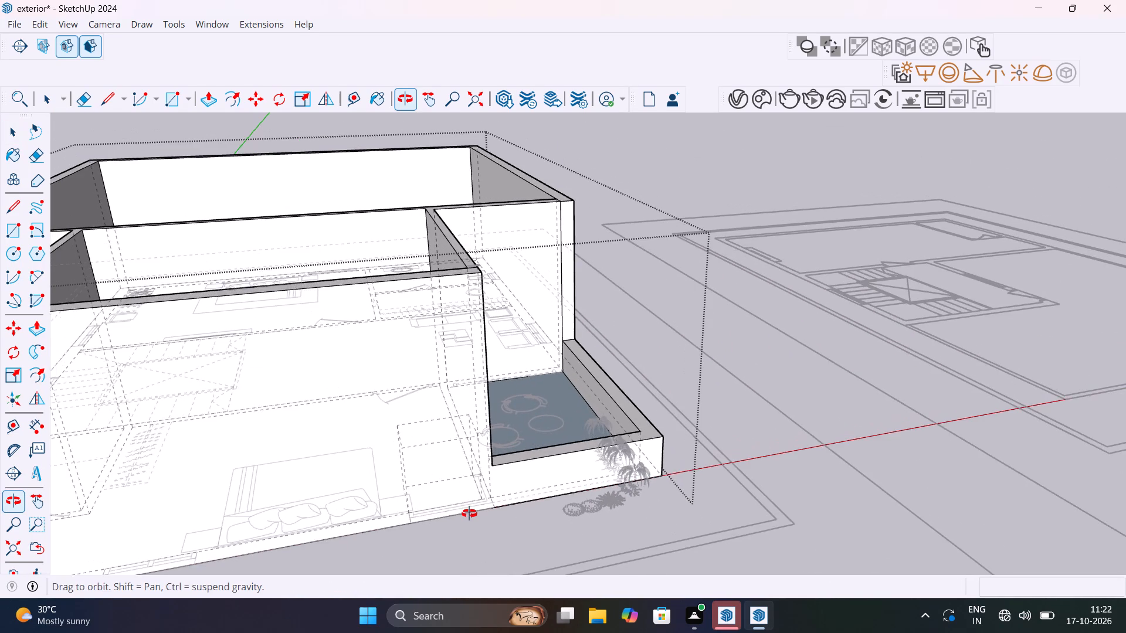
pyautogui.keyDown('shift'); pyautogui.moveTo(469, 513); pyautogui.dragTo(431, 486, button='middle'); pyautogui.keyUp('shift')
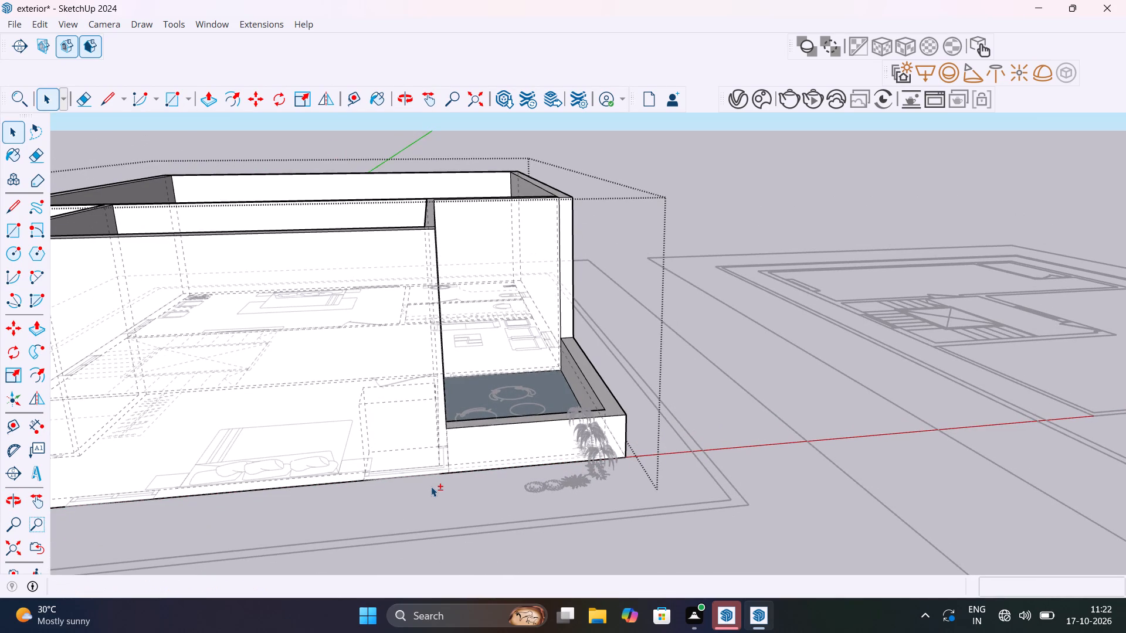
pyautogui.keyDown('shift'); pyautogui.moveTo(398, 450); pyautogui.dragTo(524, 518, button='middle'); pyautogui.keyUp('shift')
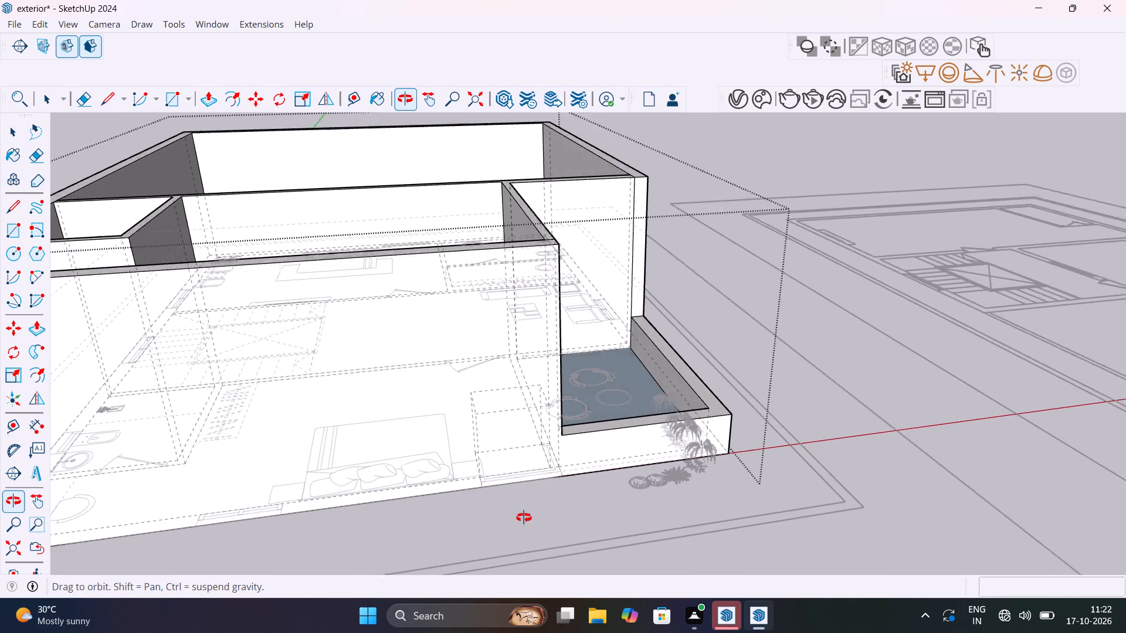
pyautogui.keyDown('shift'); pyautogui.moveTo(524, 518); pyautogui.dragTo(523, 523, button='middle'); pyautogui.keyUp('shift')
pyautogui.scroll(6, 503, 412)
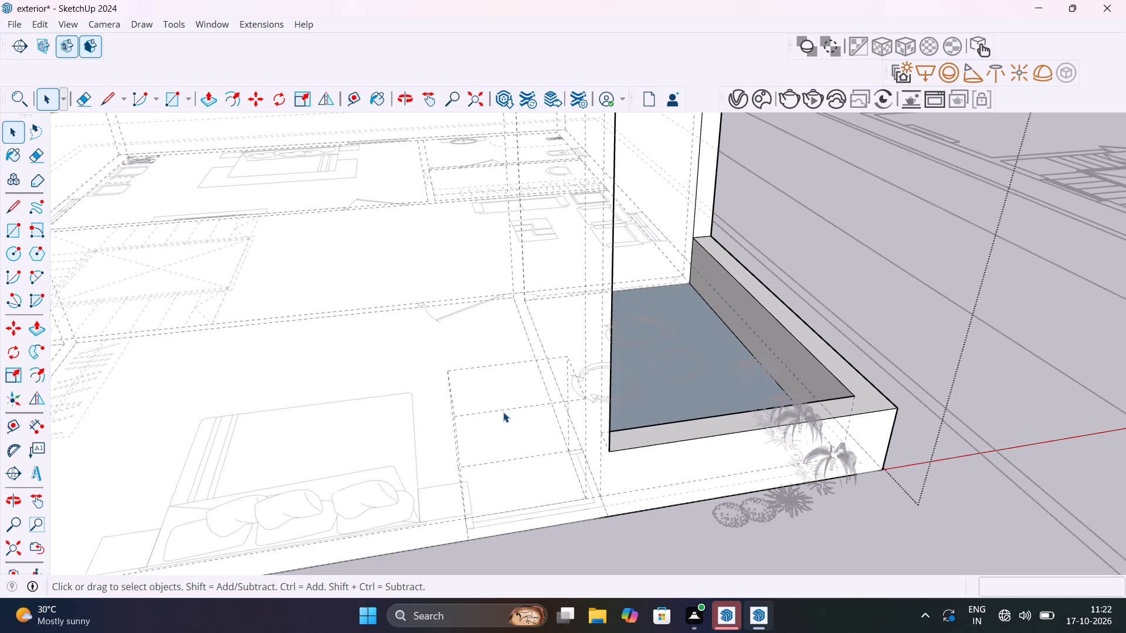
pyautogui.scroll(-13, 503, 412)
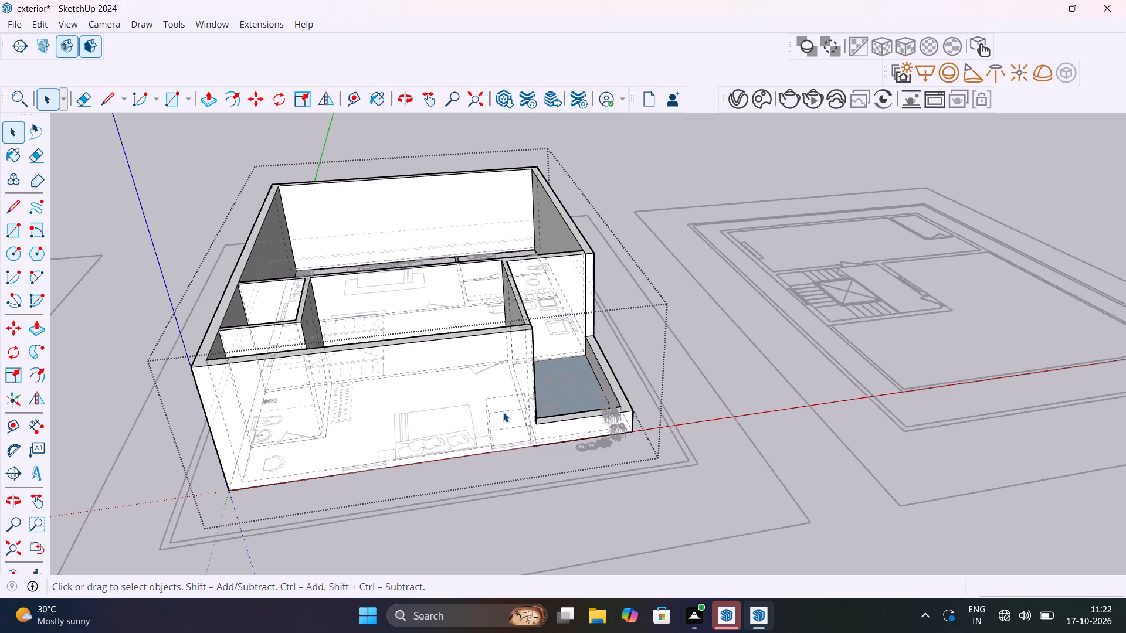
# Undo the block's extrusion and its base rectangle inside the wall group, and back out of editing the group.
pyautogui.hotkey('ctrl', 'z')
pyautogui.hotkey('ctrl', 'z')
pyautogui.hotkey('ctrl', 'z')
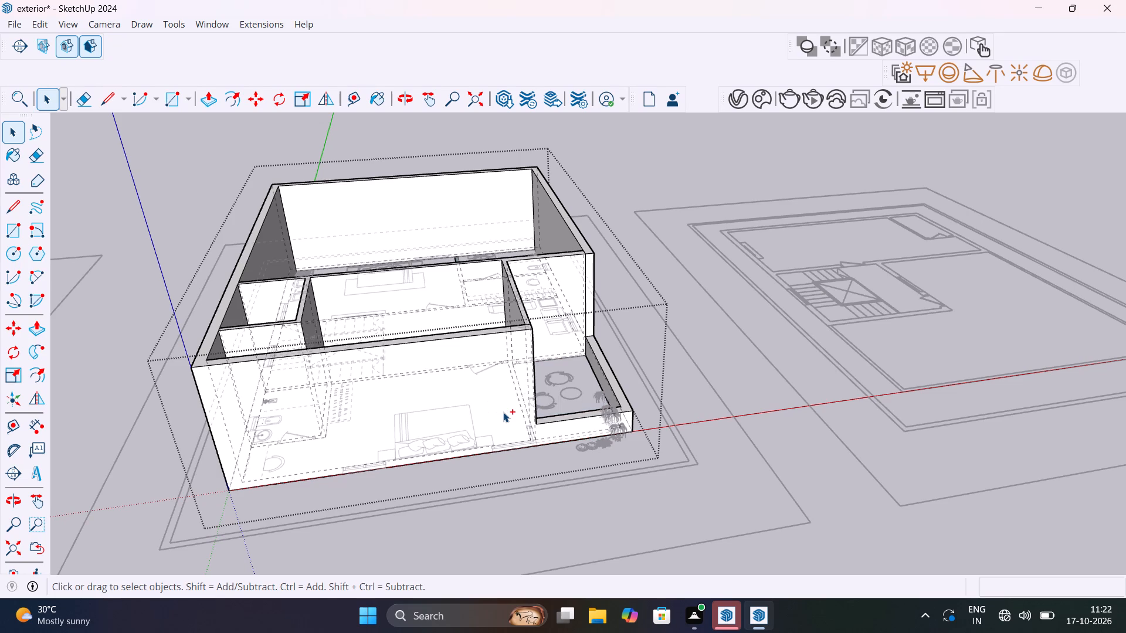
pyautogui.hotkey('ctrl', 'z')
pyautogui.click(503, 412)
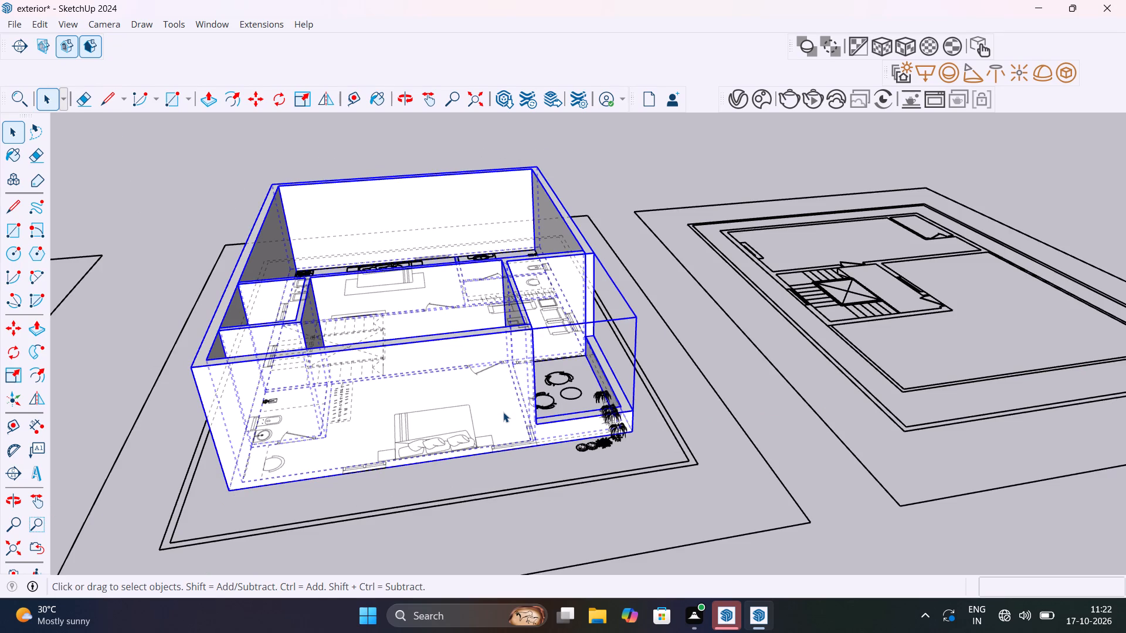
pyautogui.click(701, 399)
# Outside the wall group, draw a 3' 4 1/2" by 2' 9" rectangle spanning both legs of the bedroom's corner window.
pyautogui.scroll(8, 501, 451)
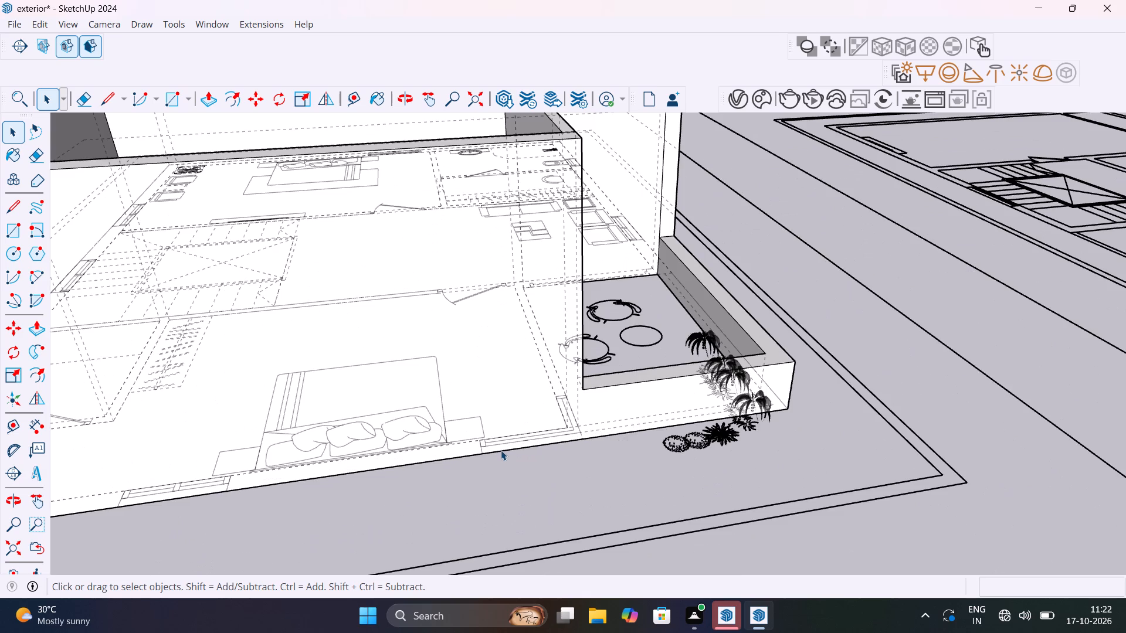
pyautogui.scroll(4, 501, 450)
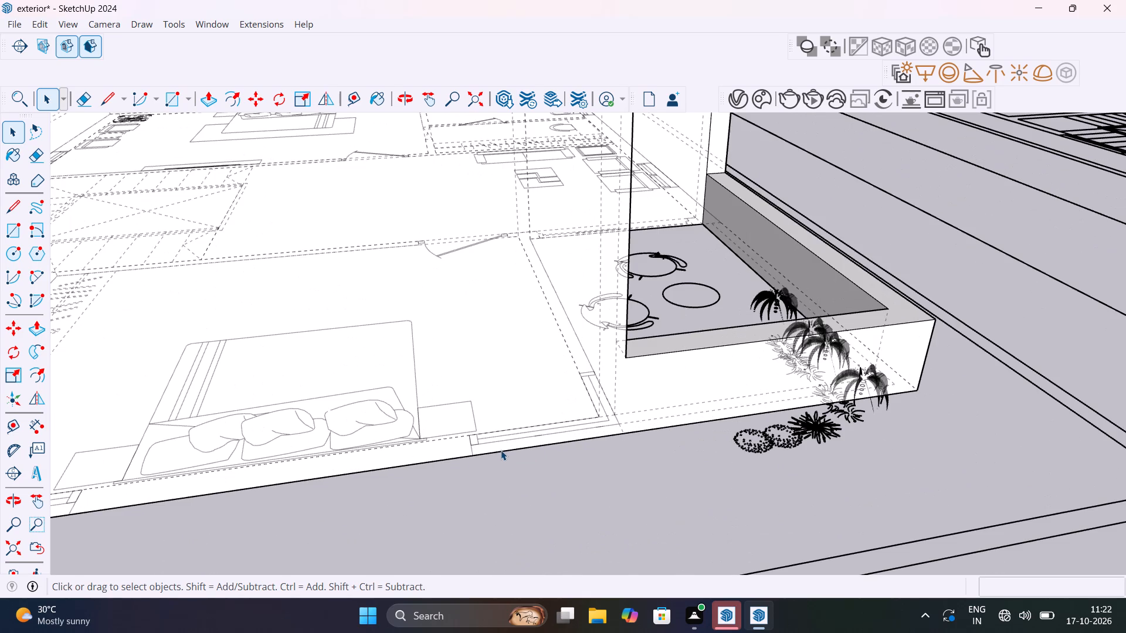
pyautogui.press('r')
pyautogui.click(475, 455)
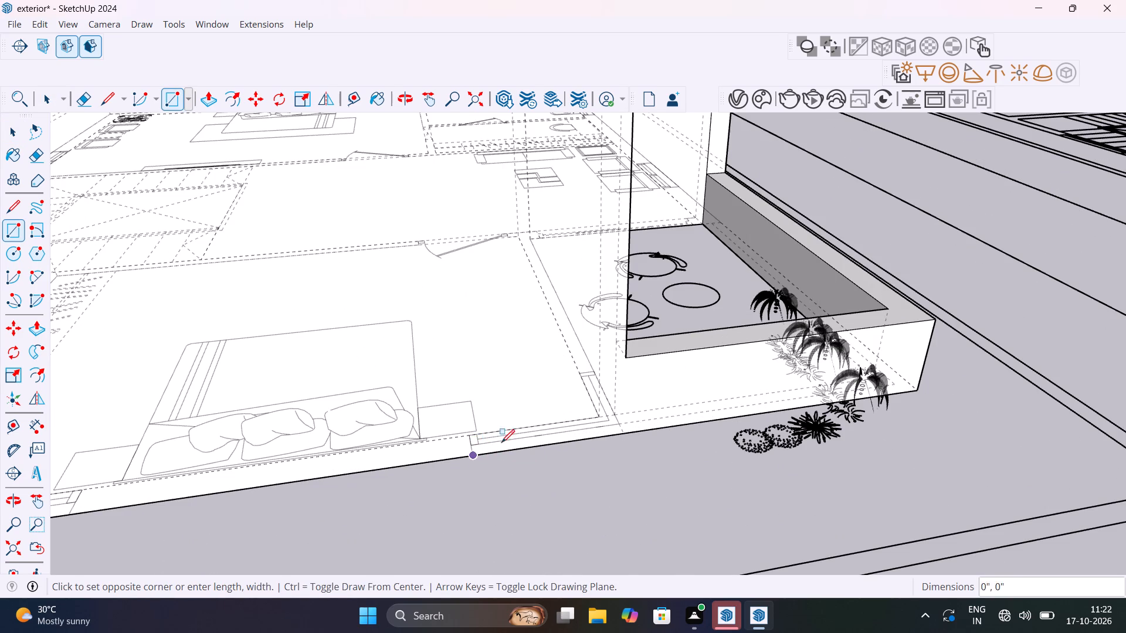
pyautogui.click(595, 370)
pyautogui.press('space')
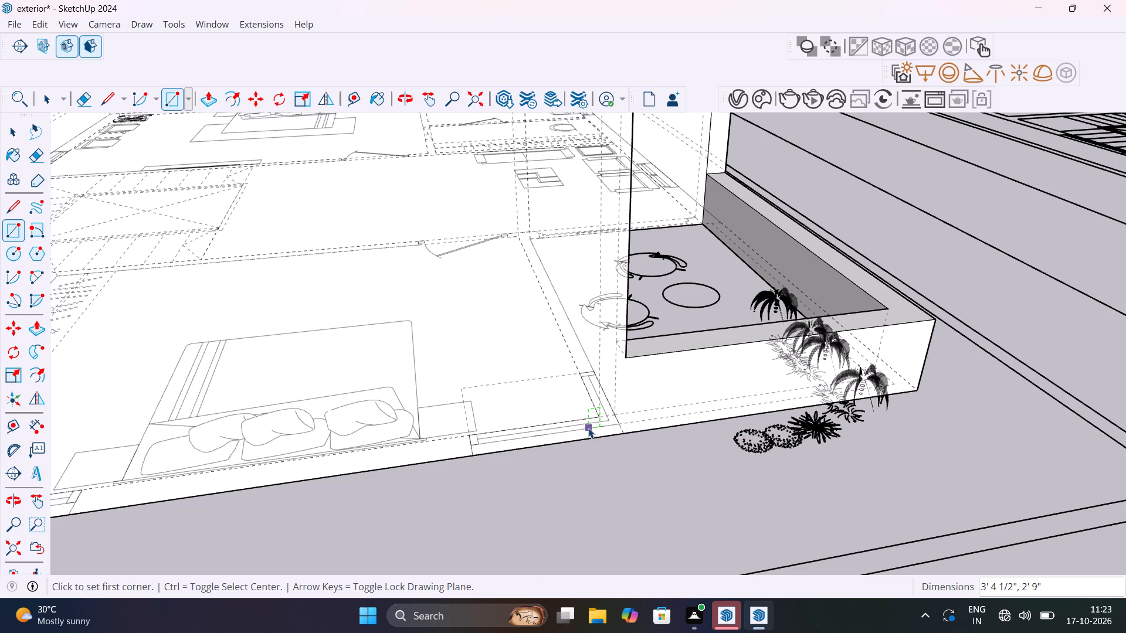
# Push/Pull the corner-window rectangle upward 3' into a block.
pyautogui.press('p')
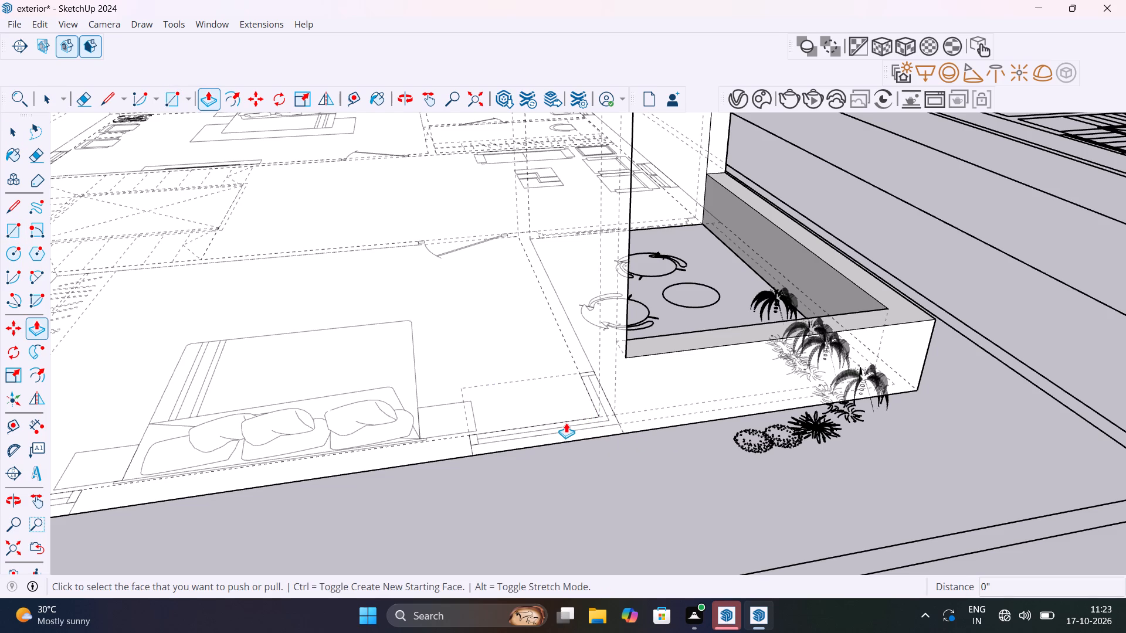
pyautogui.click(566, 418)
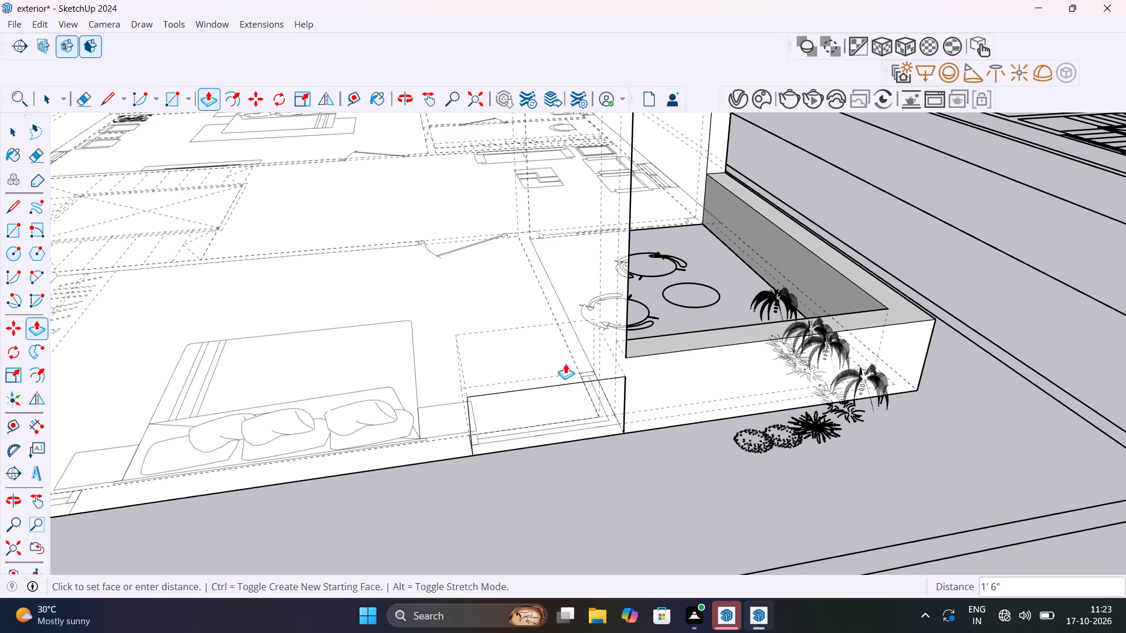
pyautogui.write("3'")
pyautogui.press('Return')
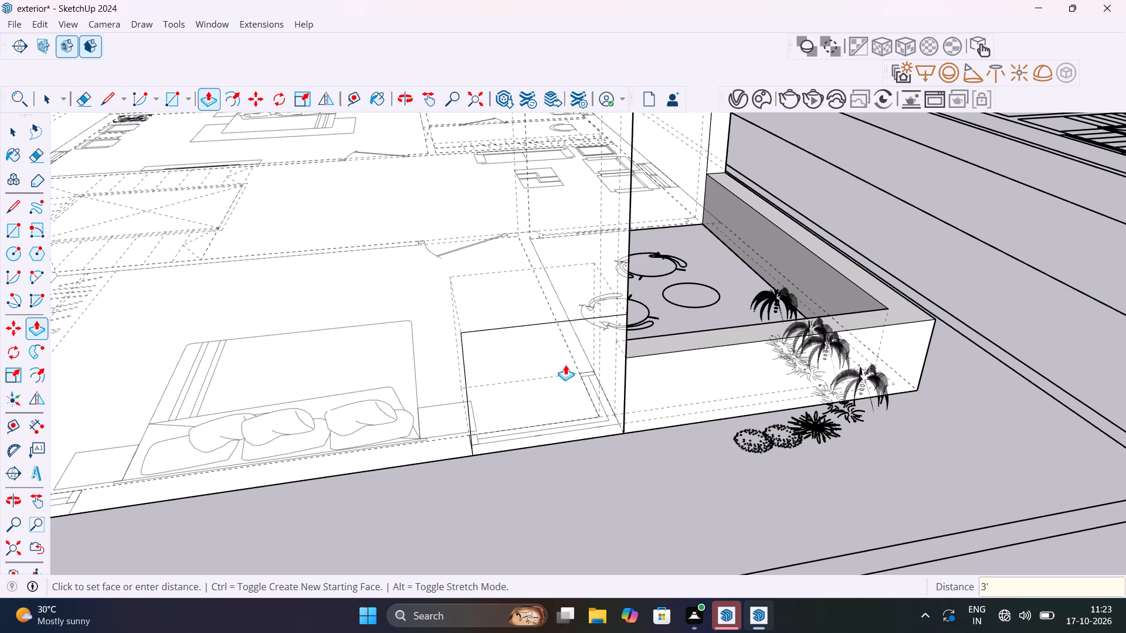
# Push/Pull the block's front face outward past the bedroom's outer wall by about 1' 2 1/2".
pyautogui.scroll(-7, 565, 365)
pyautogui.keyDown('shift'); pyautogui.moveTo(567, 370); pyautogui.dragTo(523, 500, button='middle'); pyautogui.keyUp('shift')
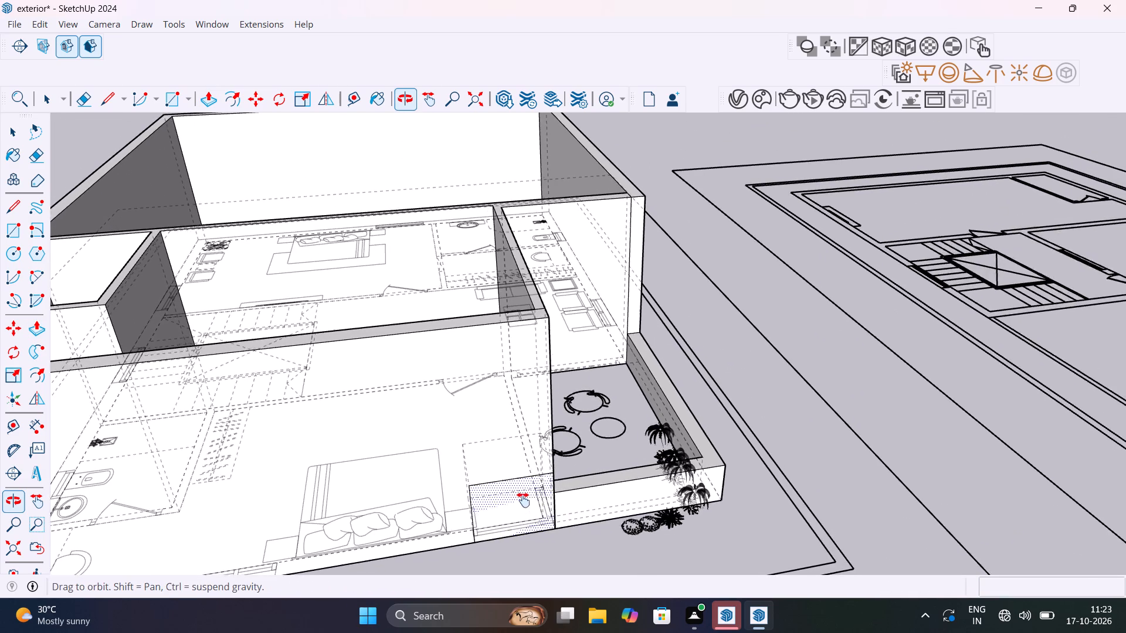
pyautogui.keyDown('shift'); pyautogui.moveTo(523, 500); pyautogui.dragTo(502, 406, button='middle'); pyautogui.keyUp('shift')
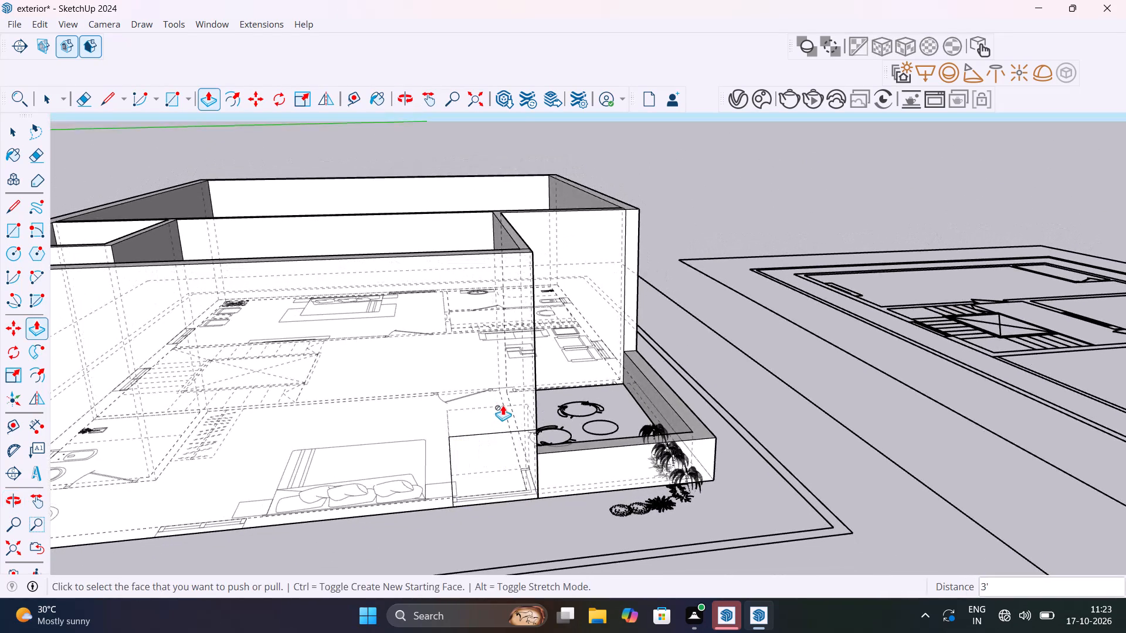
pyautogui.click(503, 405)
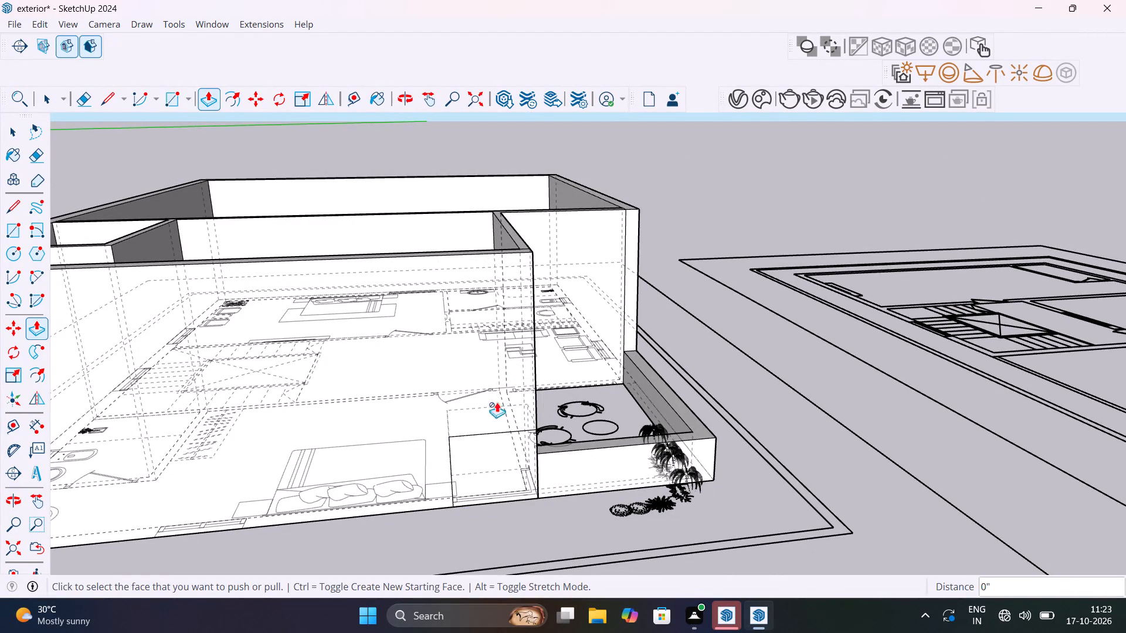
pyautogui.moveTo(501, 421); pyautogui.dragTo(521, 435, button='middle')
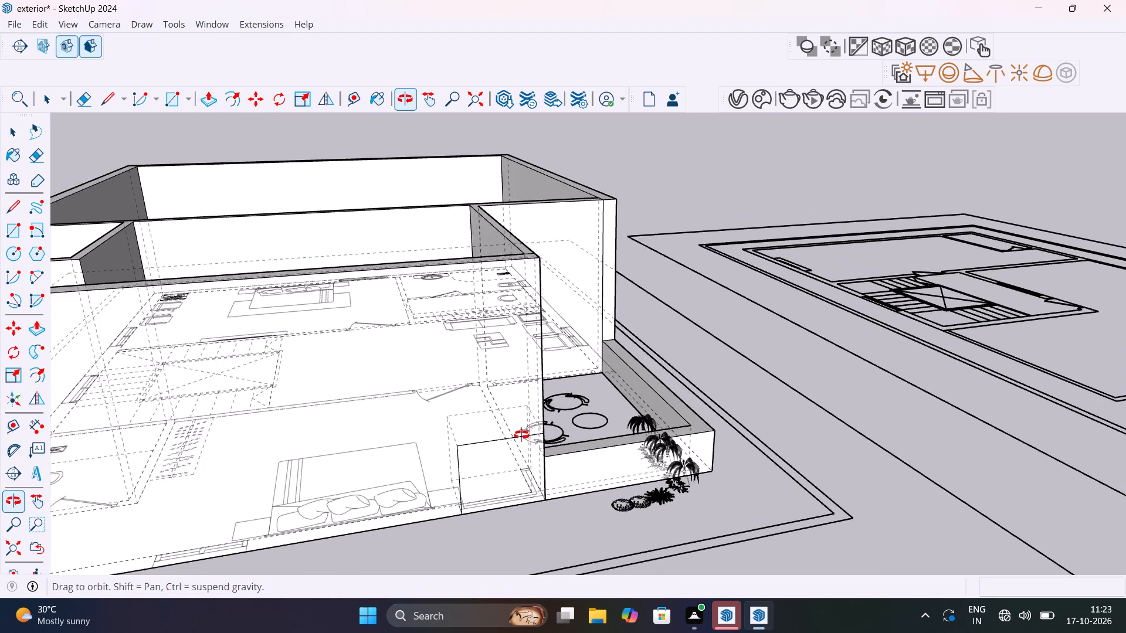
pyautogui.moveTo(521, 435); pyautogui.dragTo(518, 467, button='middle')
pyautogui.click(517, 461)
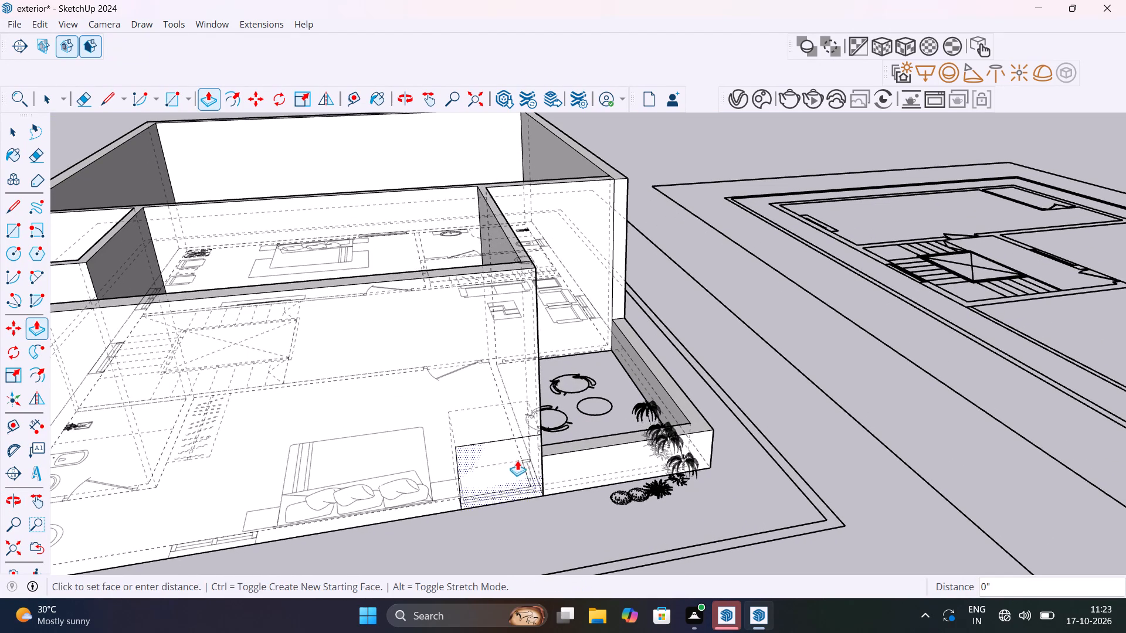
pyautogui.click(527, 476)
# Push/Pull the block's balcony-side face outward past the wall by about 11 13/16".
pyautogui.moveTo(576, 472); pyautogui.dragTo(486, 479, button='middle')
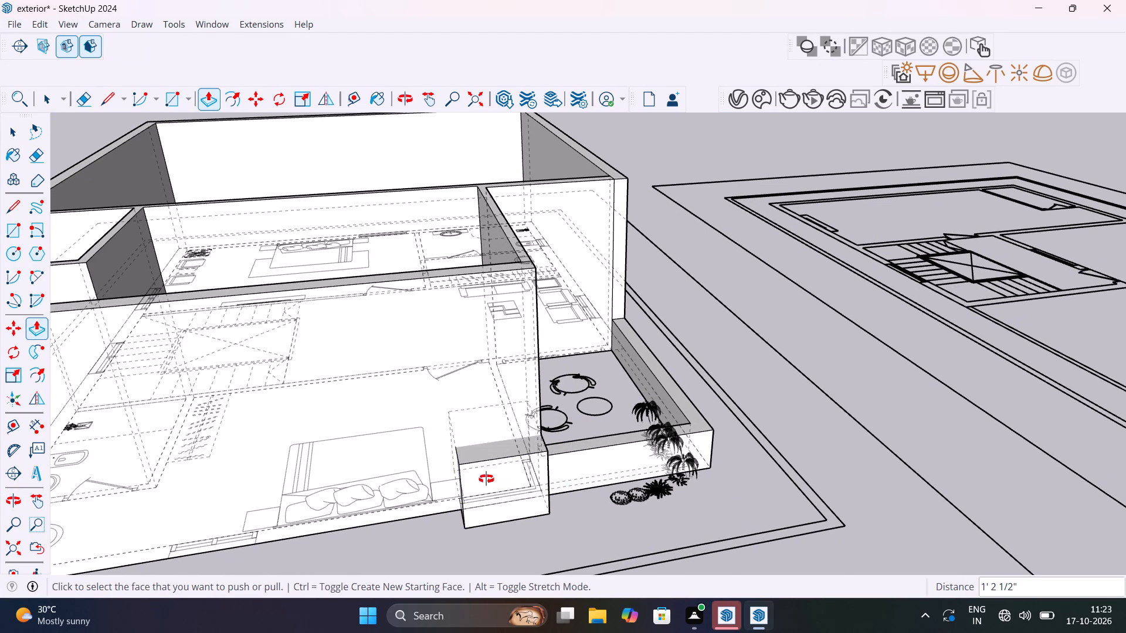
pyautogui.moveTo(486, 479); pyautogui.dragTo(395, 479, button='middle')
pyautogui.click(520, 414)
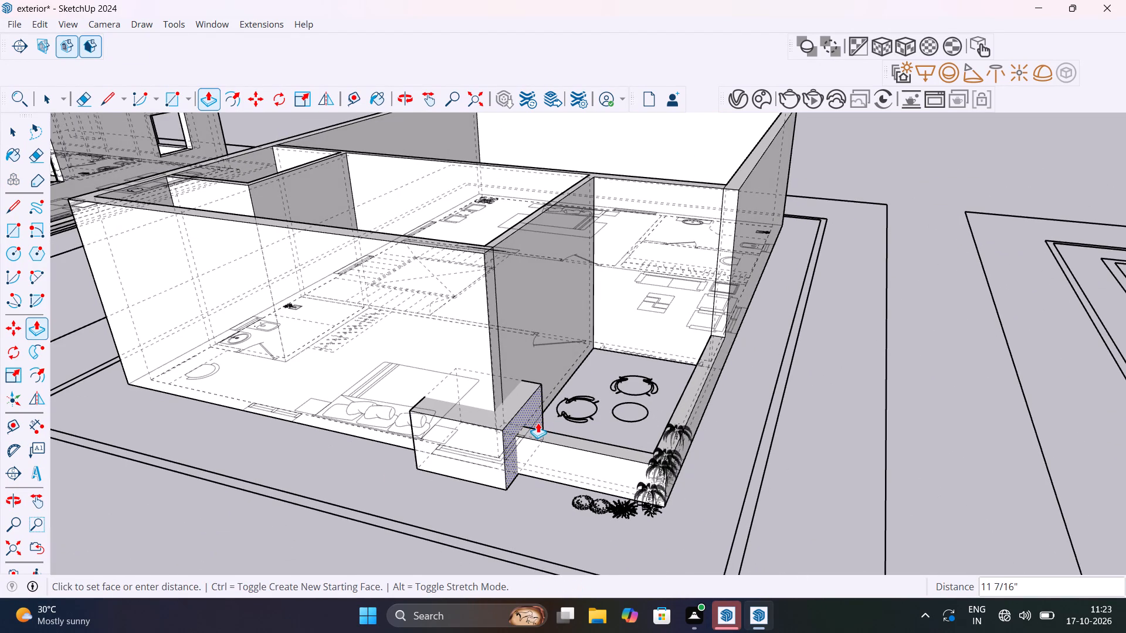
pyautogui.click(538, 423)
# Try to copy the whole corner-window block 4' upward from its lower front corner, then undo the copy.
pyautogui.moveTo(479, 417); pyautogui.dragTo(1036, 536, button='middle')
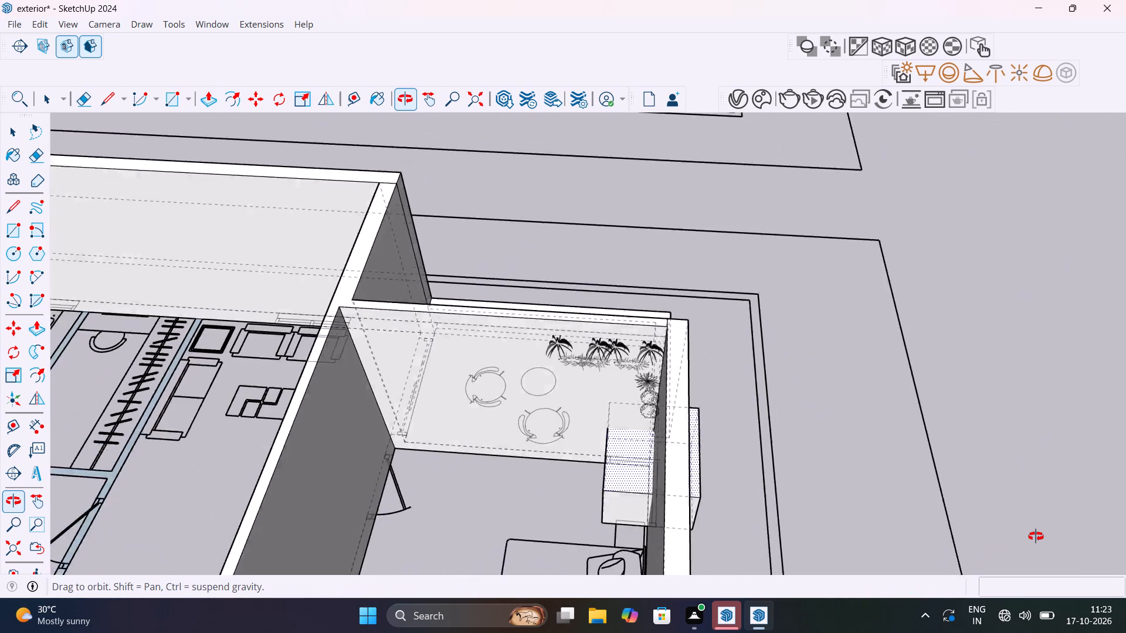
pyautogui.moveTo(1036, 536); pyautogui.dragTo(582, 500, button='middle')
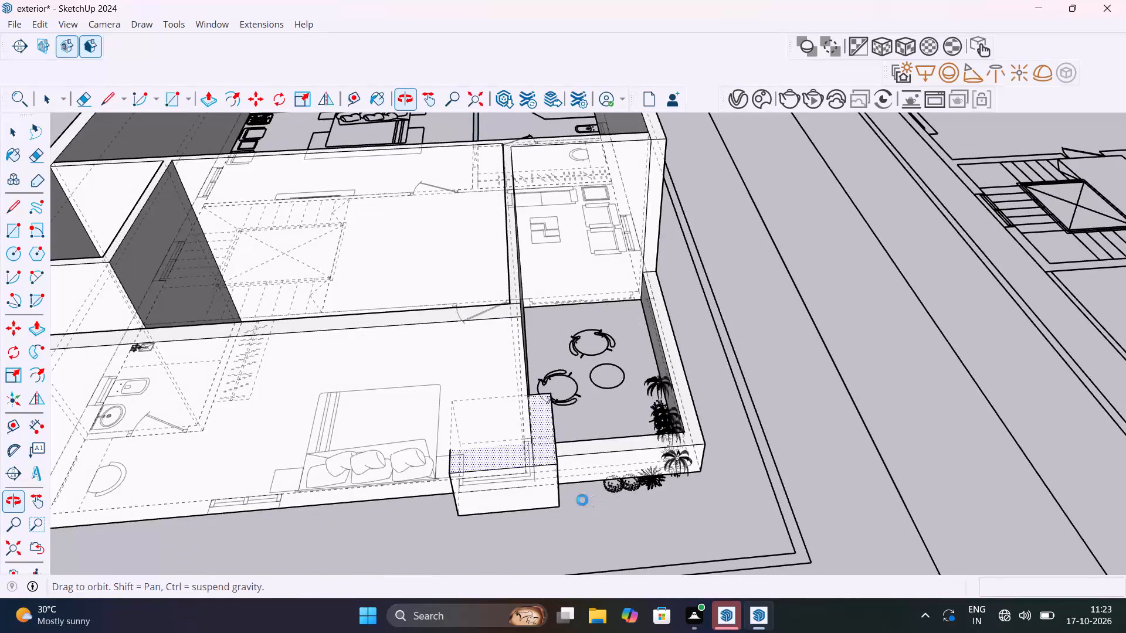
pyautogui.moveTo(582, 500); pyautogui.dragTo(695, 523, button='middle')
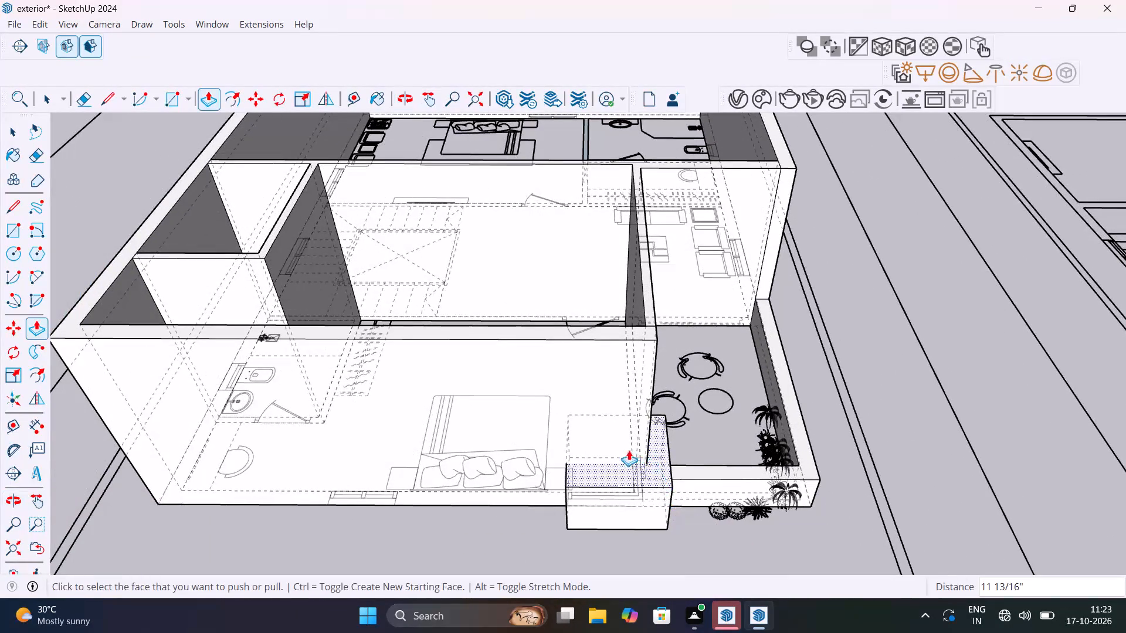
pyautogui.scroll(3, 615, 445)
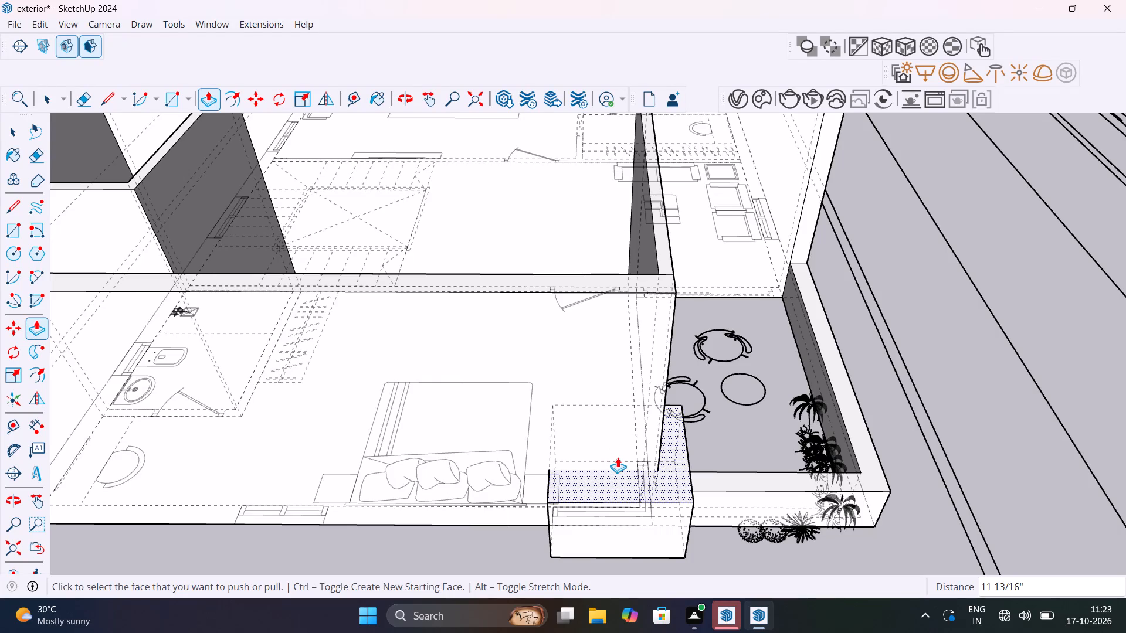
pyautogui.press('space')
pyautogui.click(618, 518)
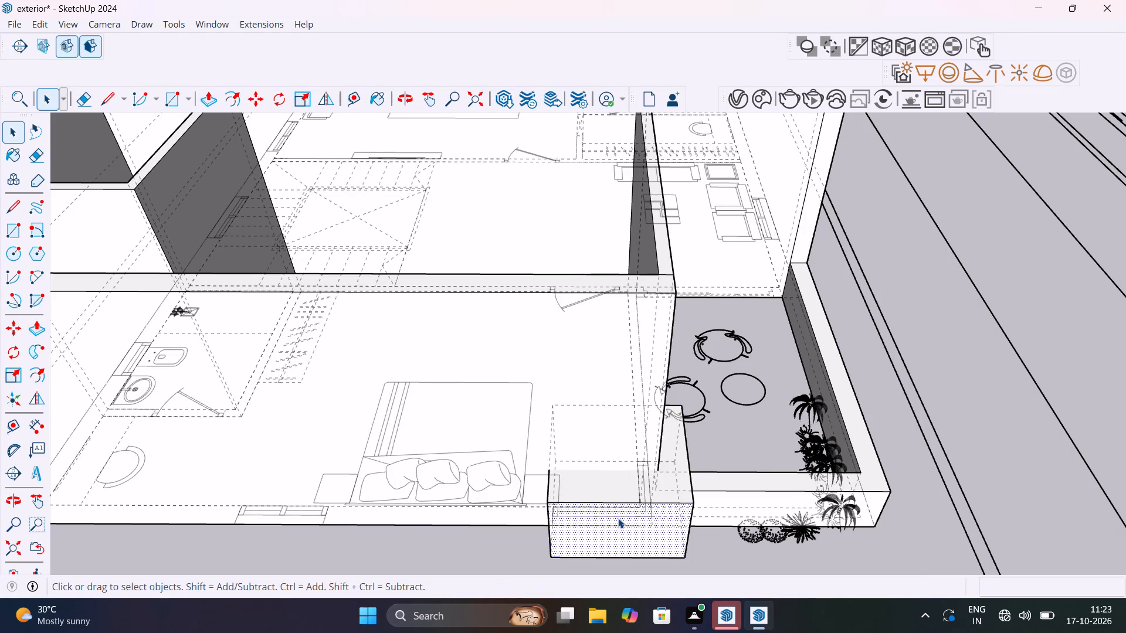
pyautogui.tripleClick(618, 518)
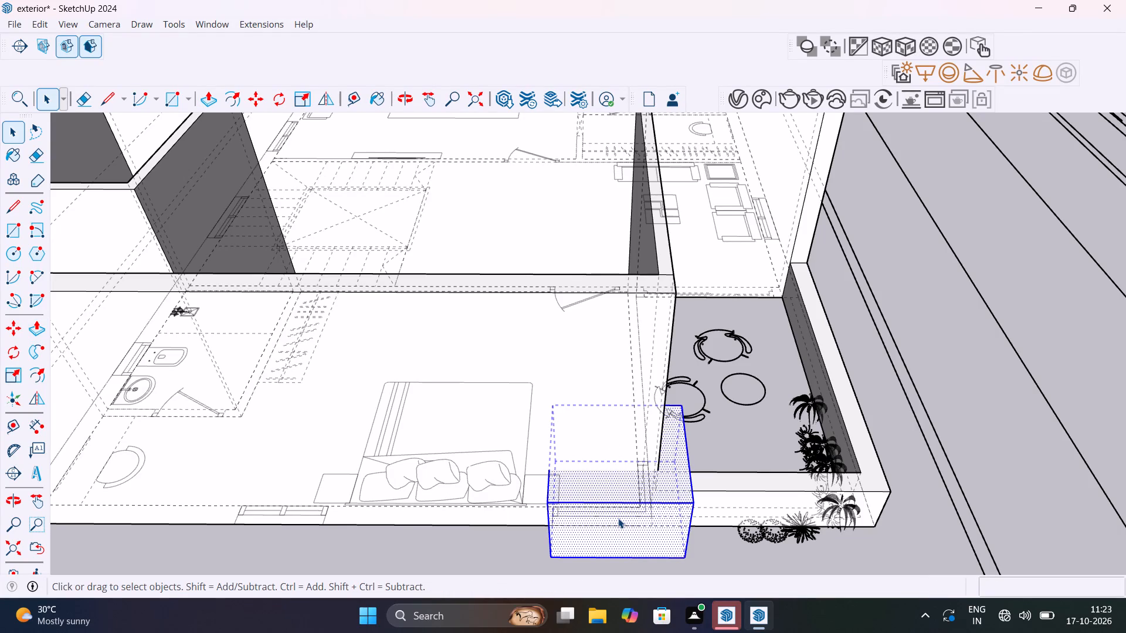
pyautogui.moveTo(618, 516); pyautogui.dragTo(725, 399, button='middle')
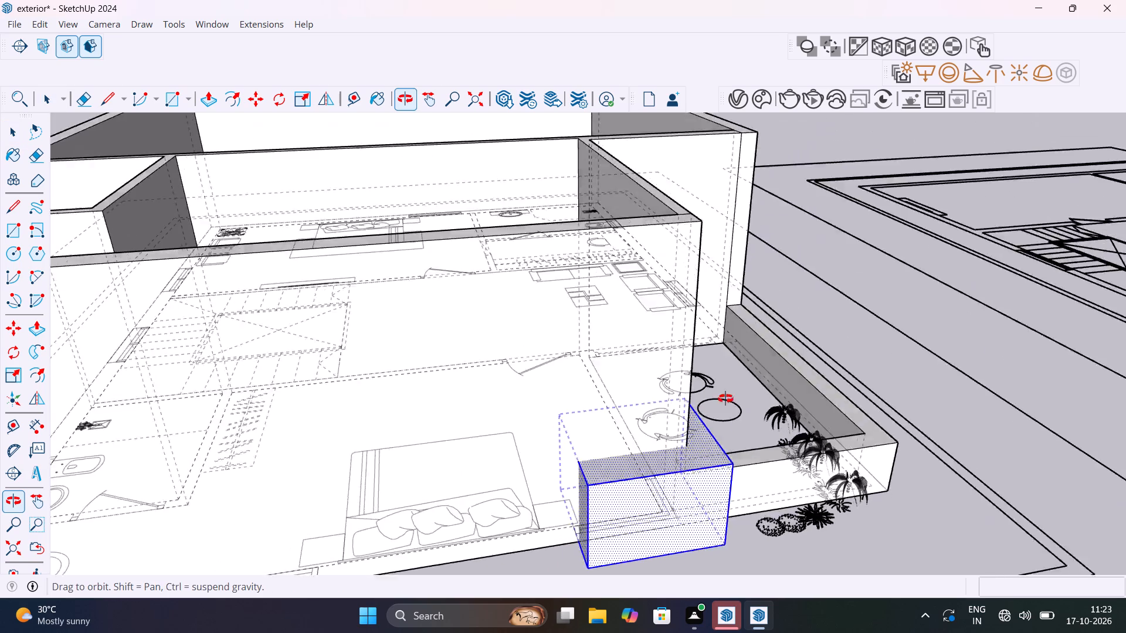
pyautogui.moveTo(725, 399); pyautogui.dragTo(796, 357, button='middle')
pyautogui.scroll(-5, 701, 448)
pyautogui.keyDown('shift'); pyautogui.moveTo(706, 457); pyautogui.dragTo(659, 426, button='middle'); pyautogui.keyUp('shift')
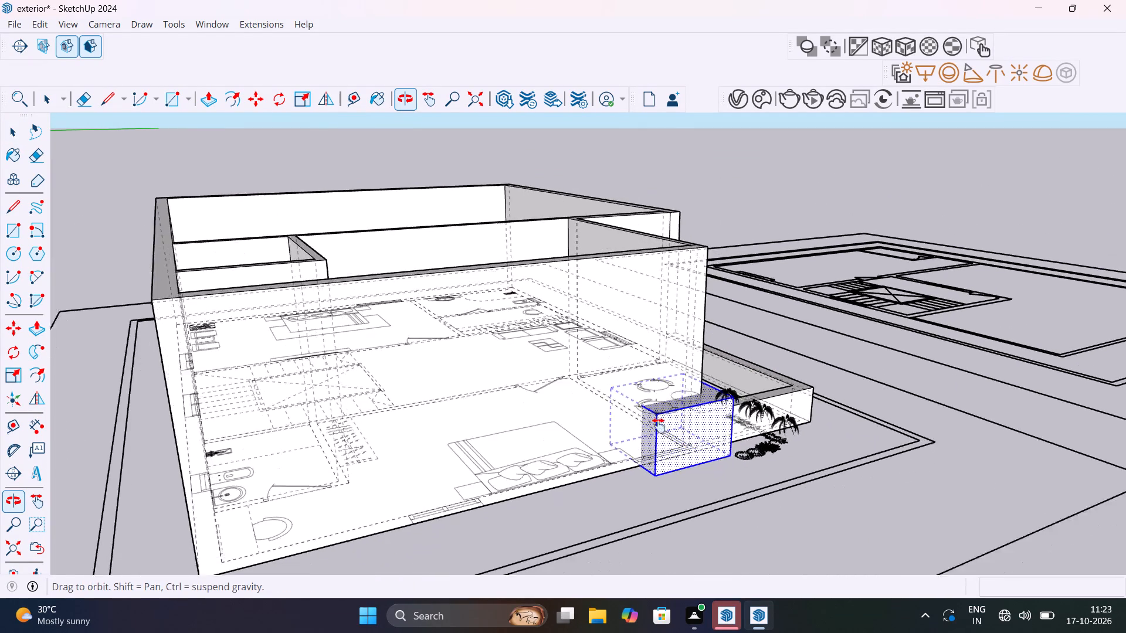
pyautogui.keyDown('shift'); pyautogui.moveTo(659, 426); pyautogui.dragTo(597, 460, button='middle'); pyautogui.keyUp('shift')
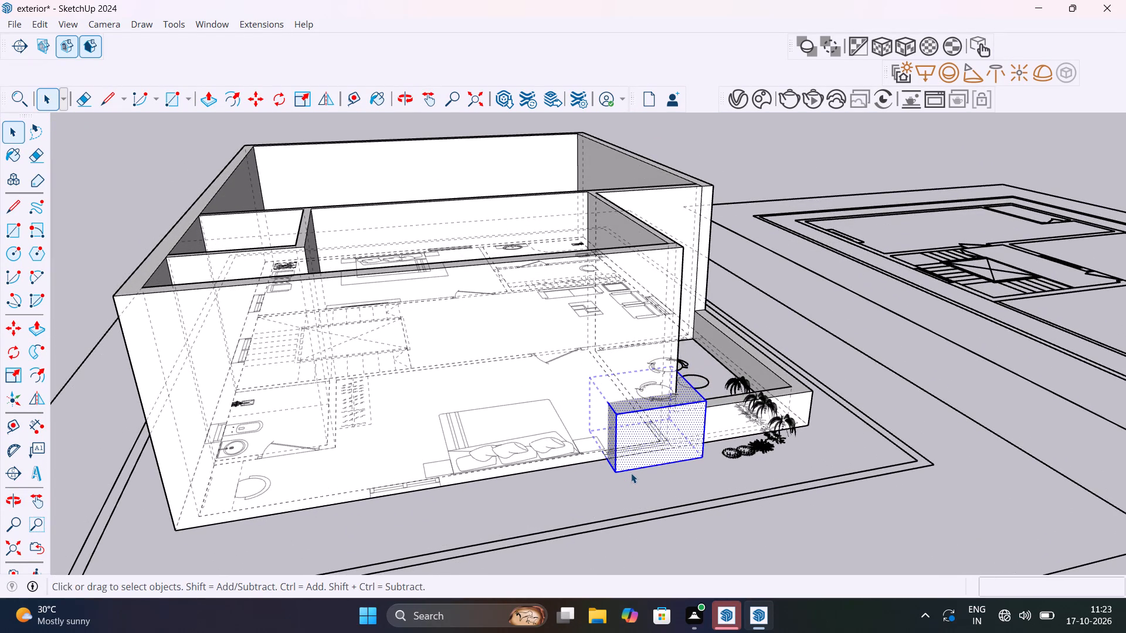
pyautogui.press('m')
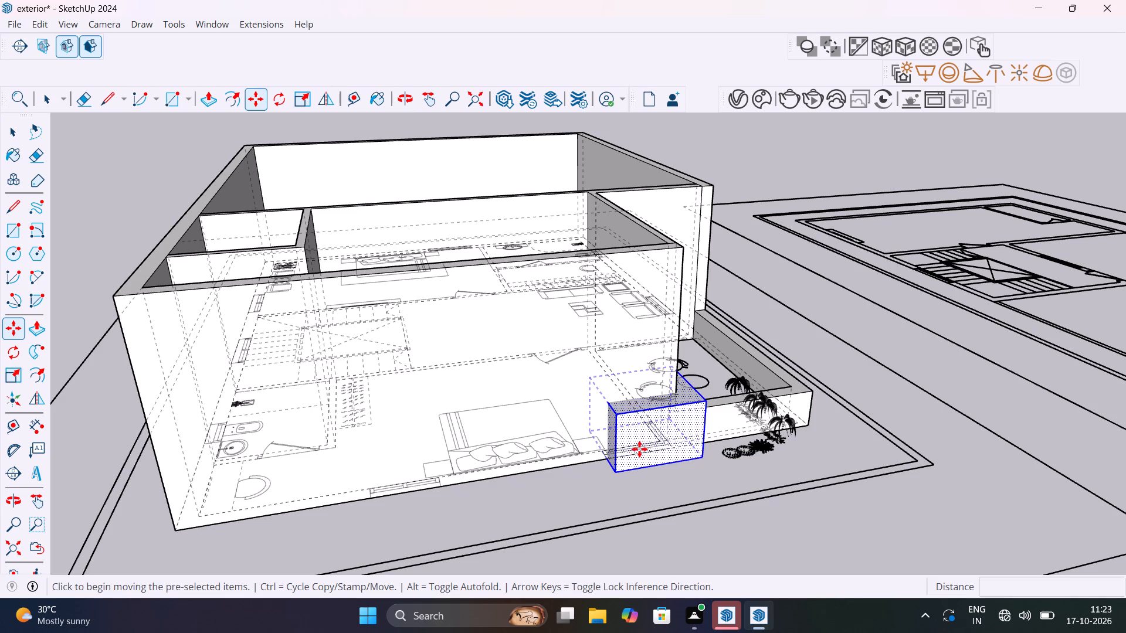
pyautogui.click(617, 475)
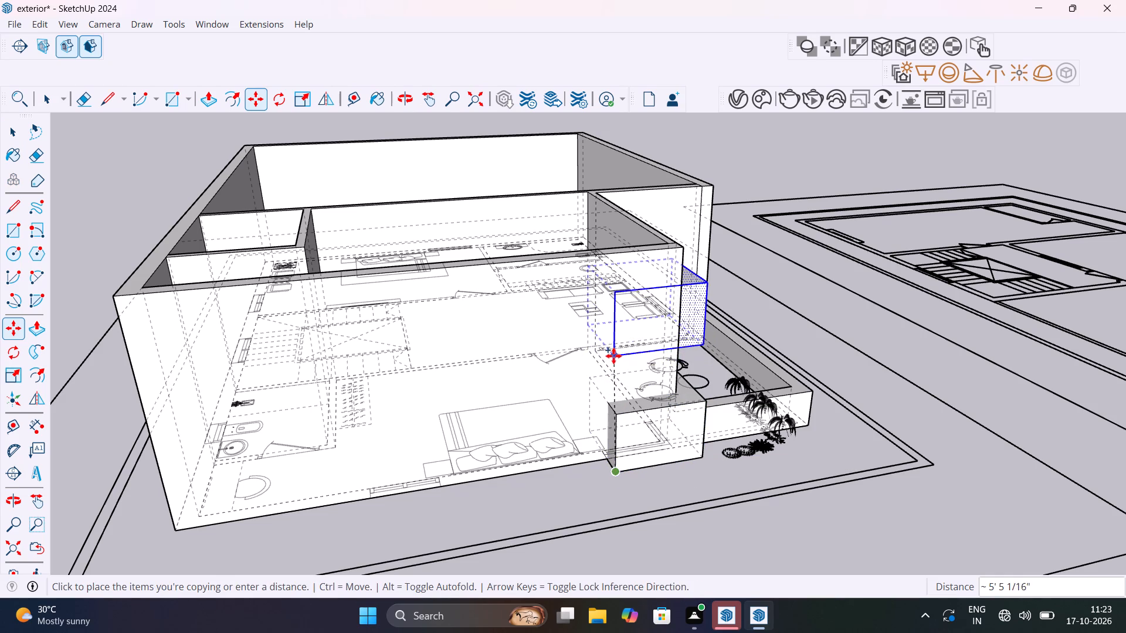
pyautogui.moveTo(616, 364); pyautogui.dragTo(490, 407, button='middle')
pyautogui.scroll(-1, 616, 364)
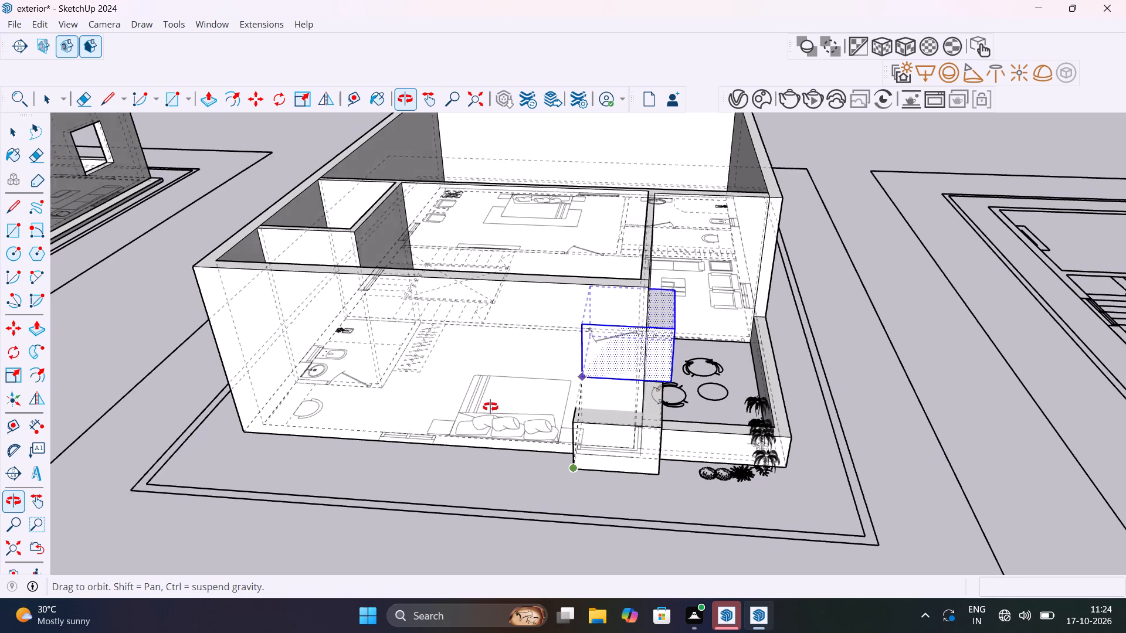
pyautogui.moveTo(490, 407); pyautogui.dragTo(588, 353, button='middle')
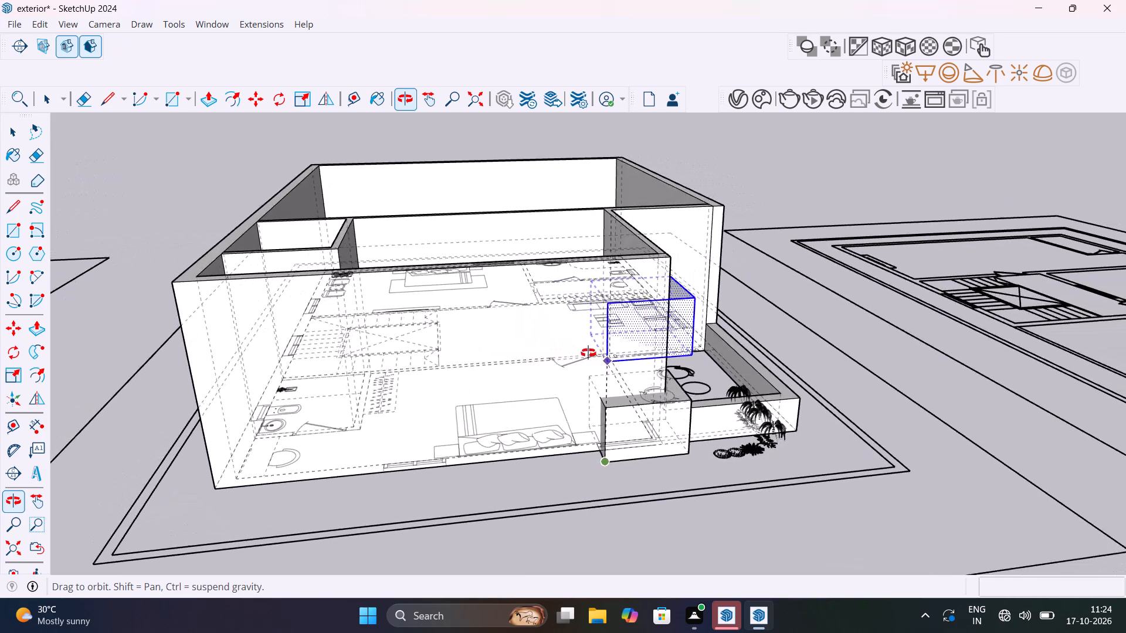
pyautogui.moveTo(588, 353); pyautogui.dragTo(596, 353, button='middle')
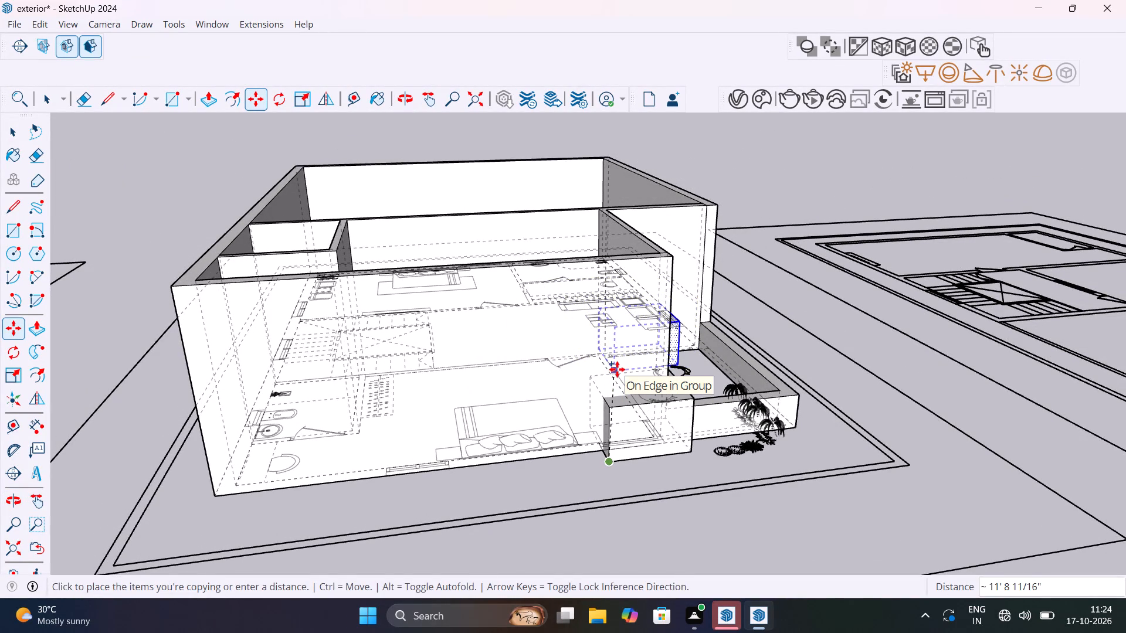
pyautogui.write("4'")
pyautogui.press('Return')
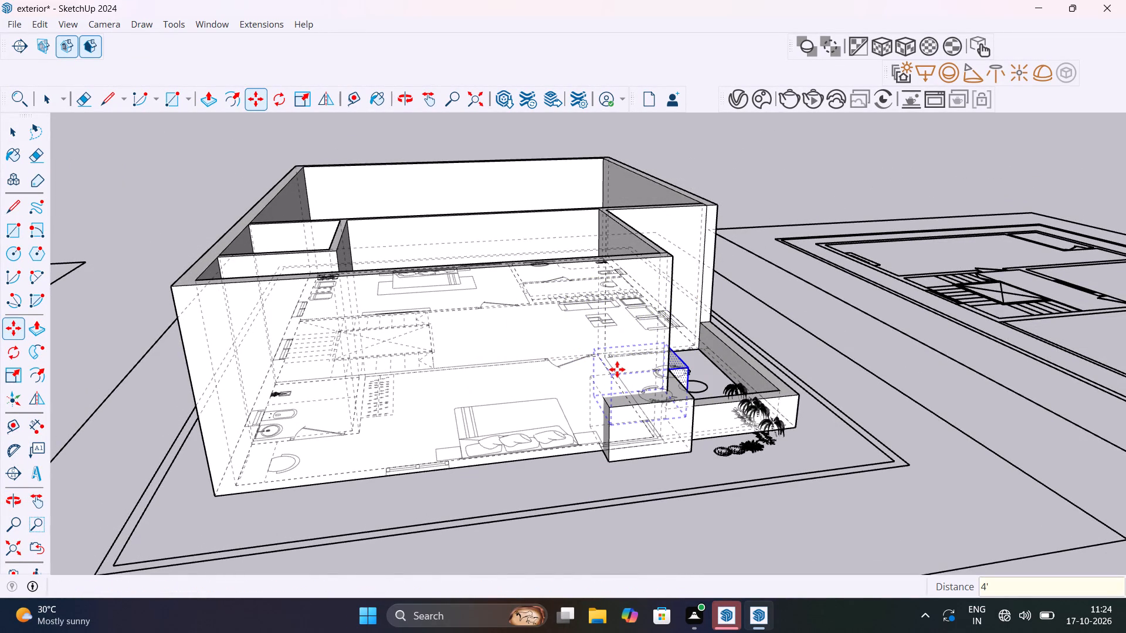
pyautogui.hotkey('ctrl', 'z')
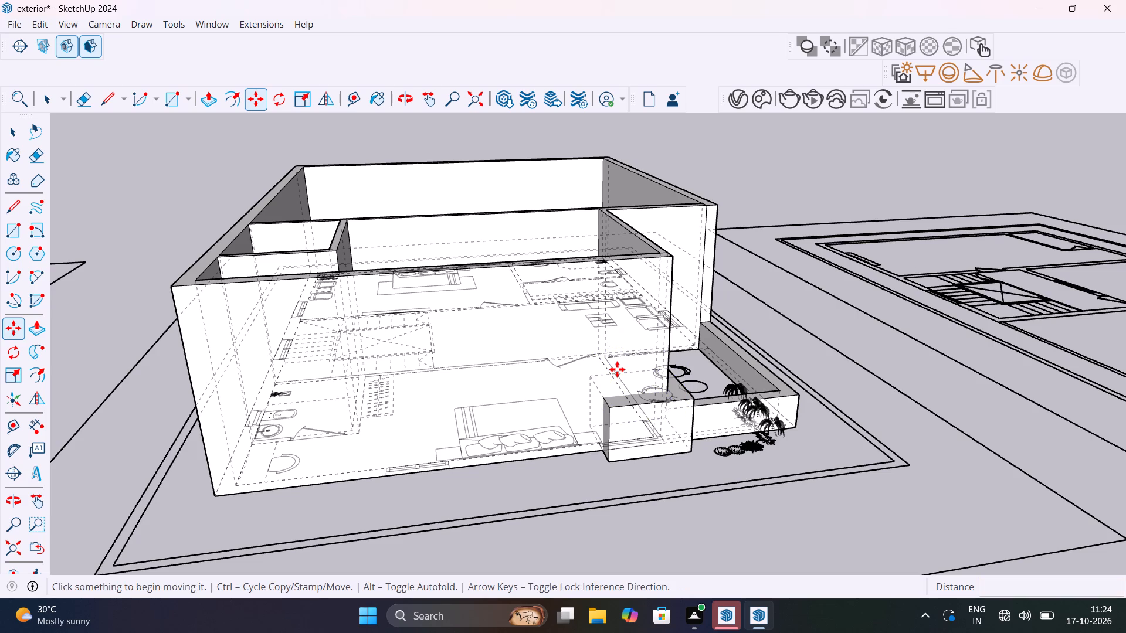
# Copy the whole corner-window block 4' straight up along the bedroom's outer wall, keeping the original in place.
pyautogui.press('space')
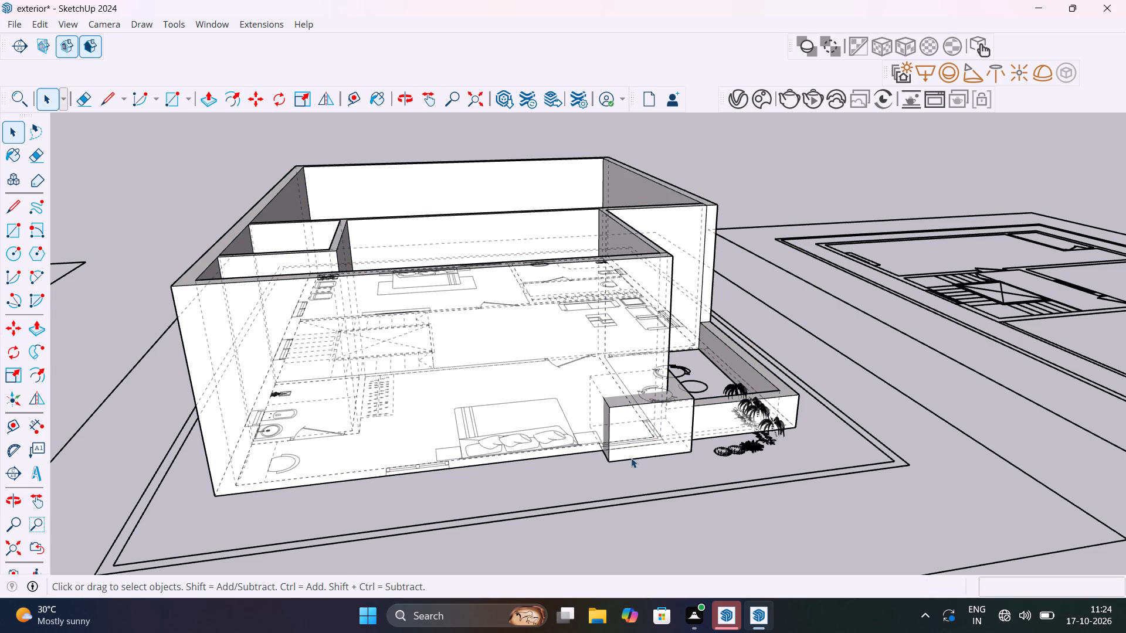
pyautogui.click(632, 455)
pyautogui.doubleClick(650, 454)
pyautogui.doubleClick(651, 454)
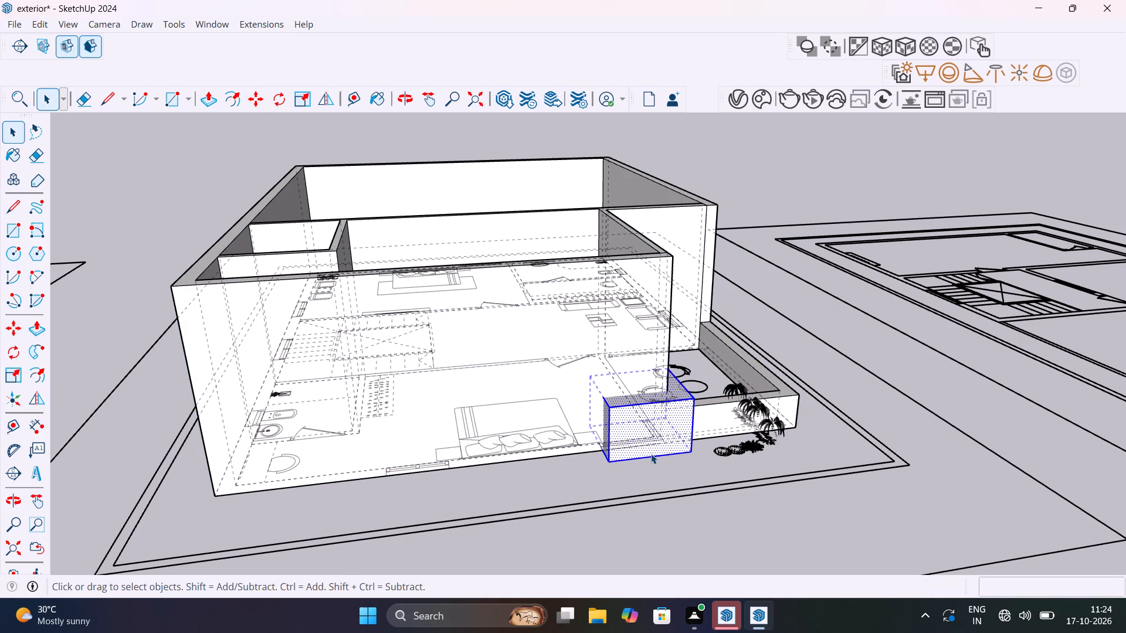
pyautogui.moveTo(659, 453); pyautogui.dragTo(488, 444, button='middle')
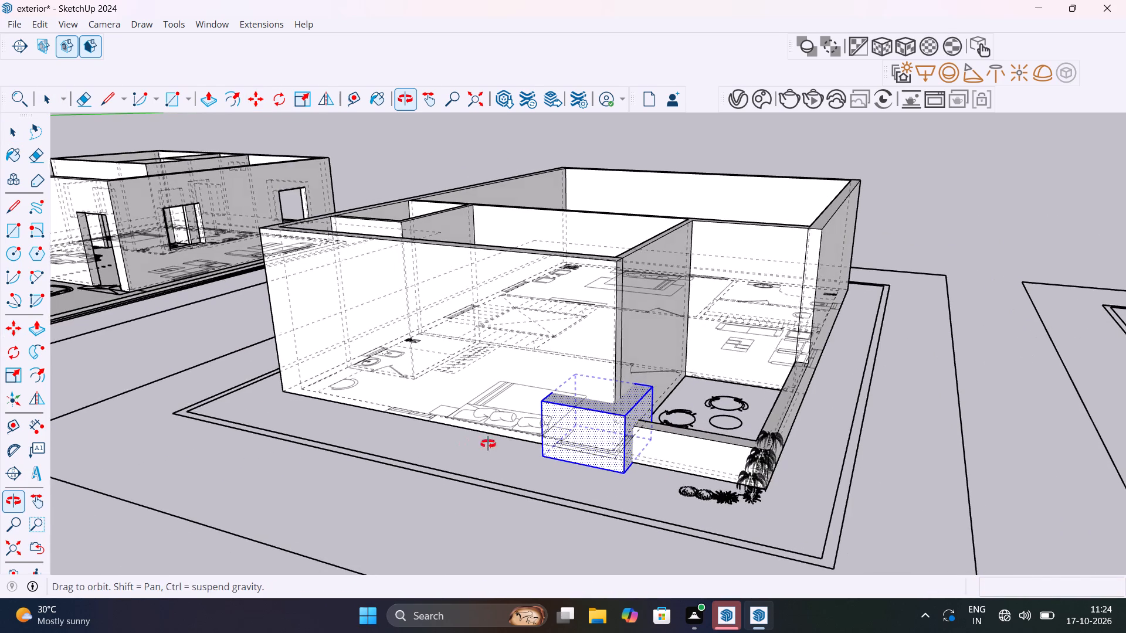
pyautogui.moveTo(488, 444); pyautogui.dragTo(546, 444, button='middle')
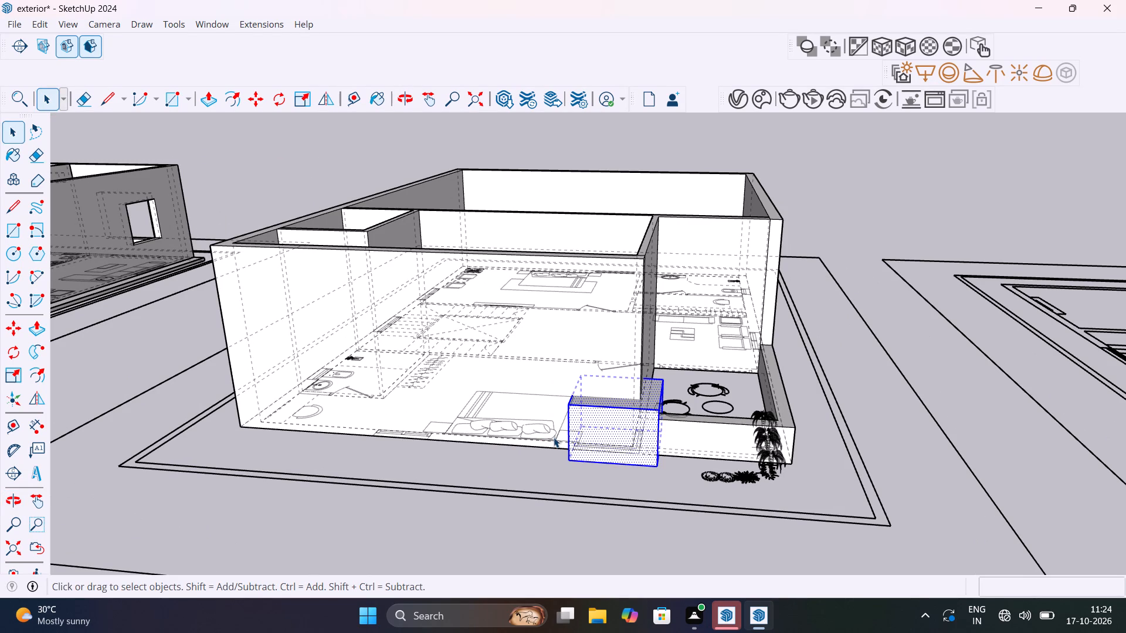
pyautogui.scroll(1, 554, 437)
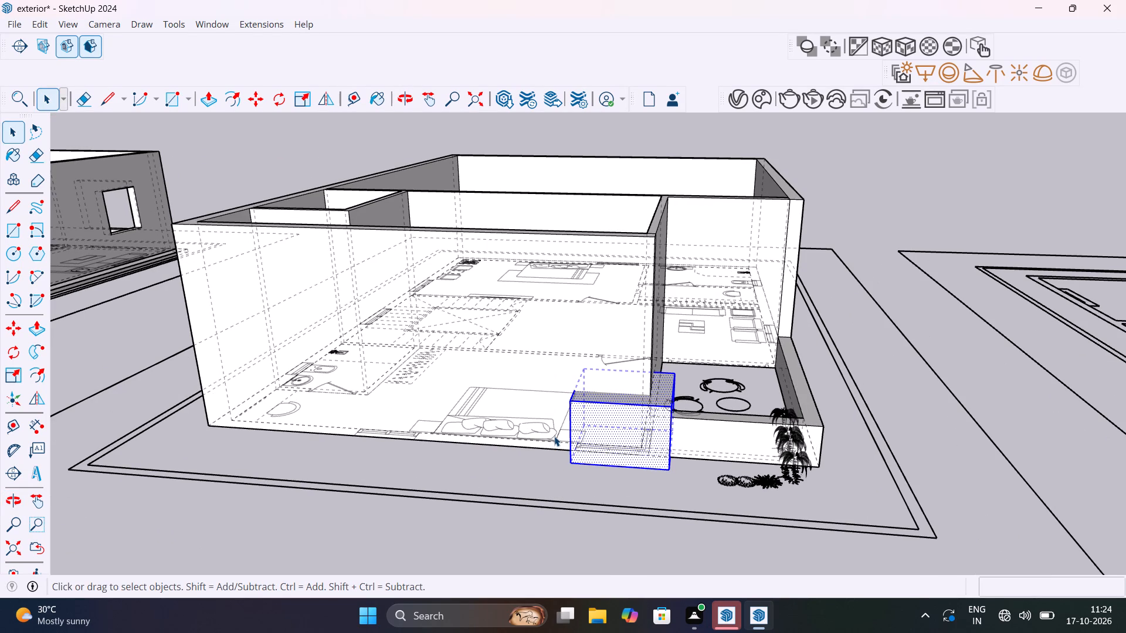
pyautogui.scroll(9, 598, 435)
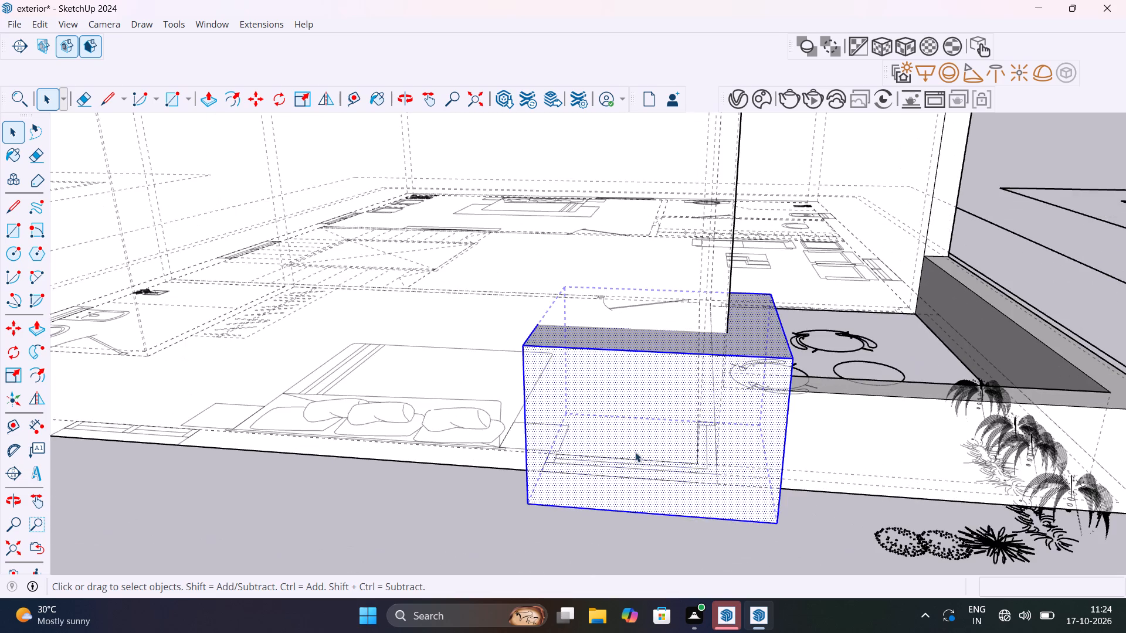
pyautogui.moveTo(637, 453); pyautogui.dragTo(787, 464, button='middle')
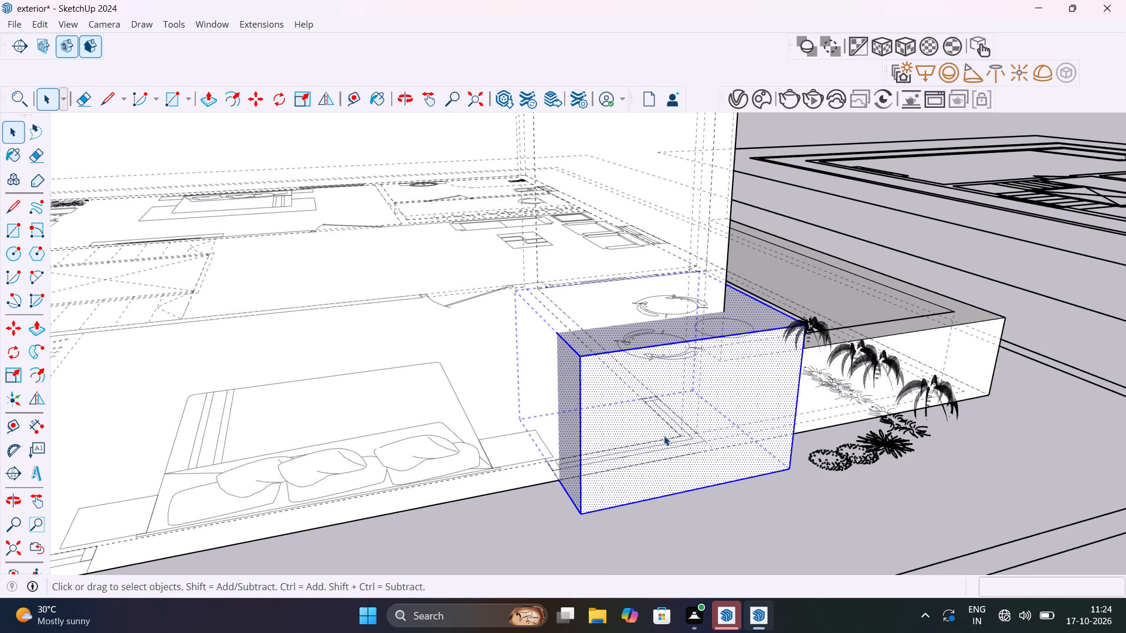
pyautogui.scroll(-7, 664, 435)
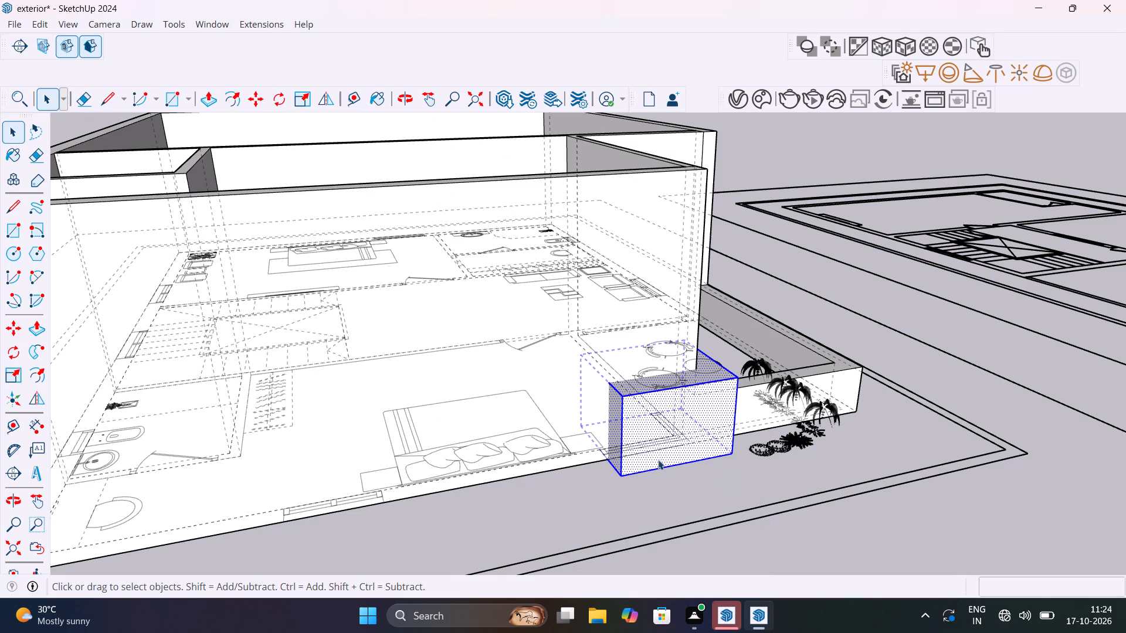
pyautogui.scroll(-4, 680, 457)
pyautogui.moveTo(683, 469); pyautogui.dragTo(951, 519, button='middle')
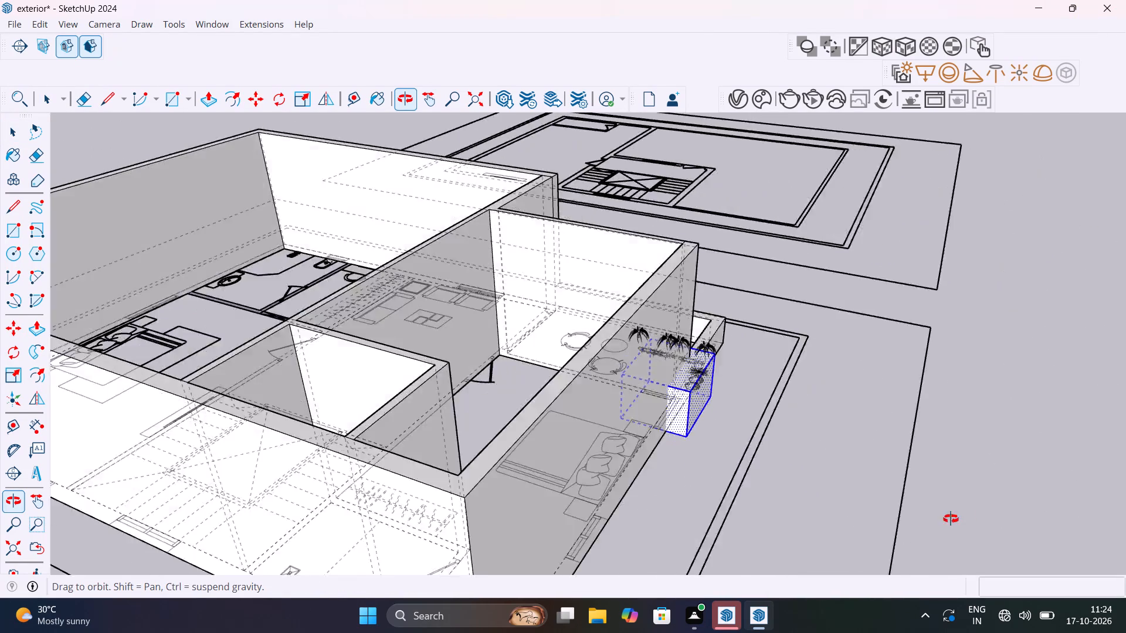
pyautogui.moveTo(951, 519); pyautogui.dragTo(964, 525, button='middle')
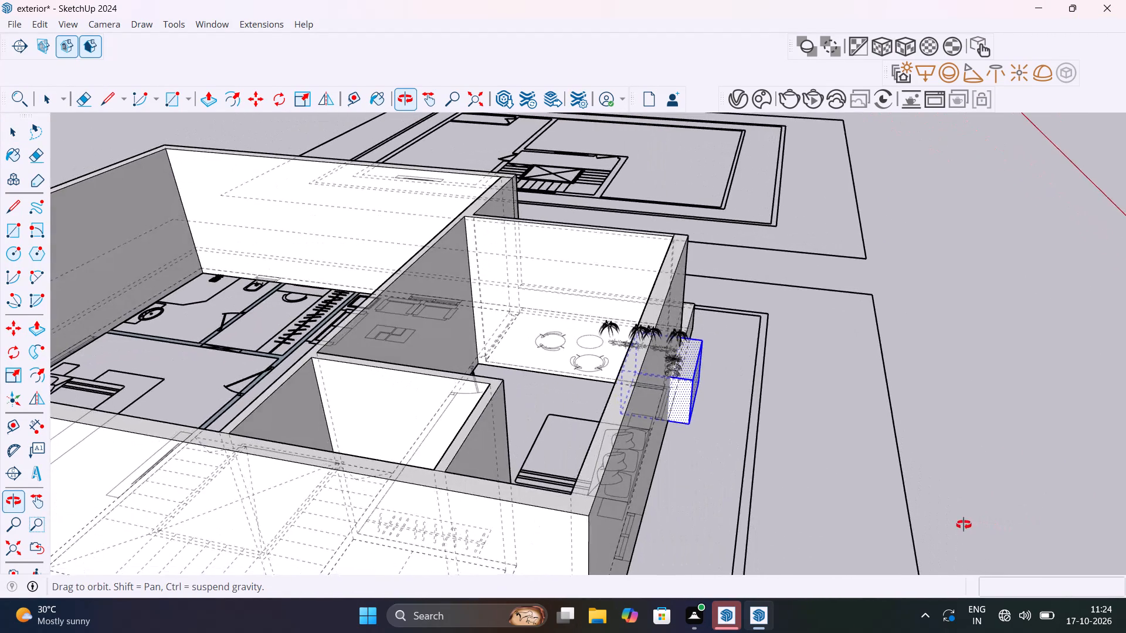
pyautogui.moveTo(964, 525); pyautogui.dragTo(611, 449, button='middle')
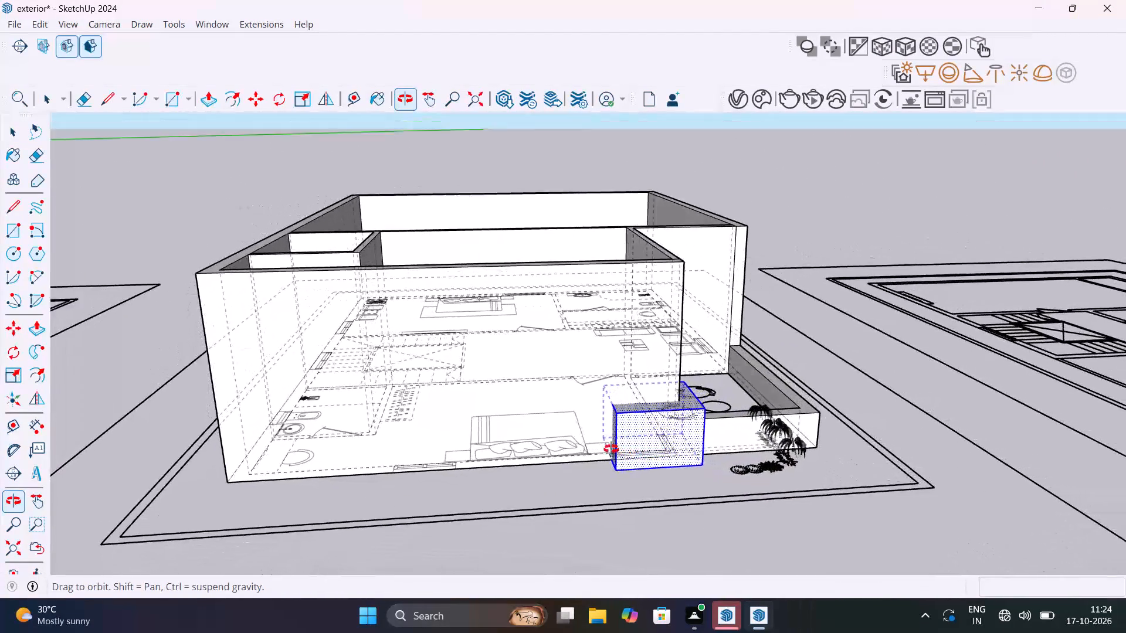
pyautogui.moveTo(611, 449); pyautogui.dragTo(529, 472, button='middle')
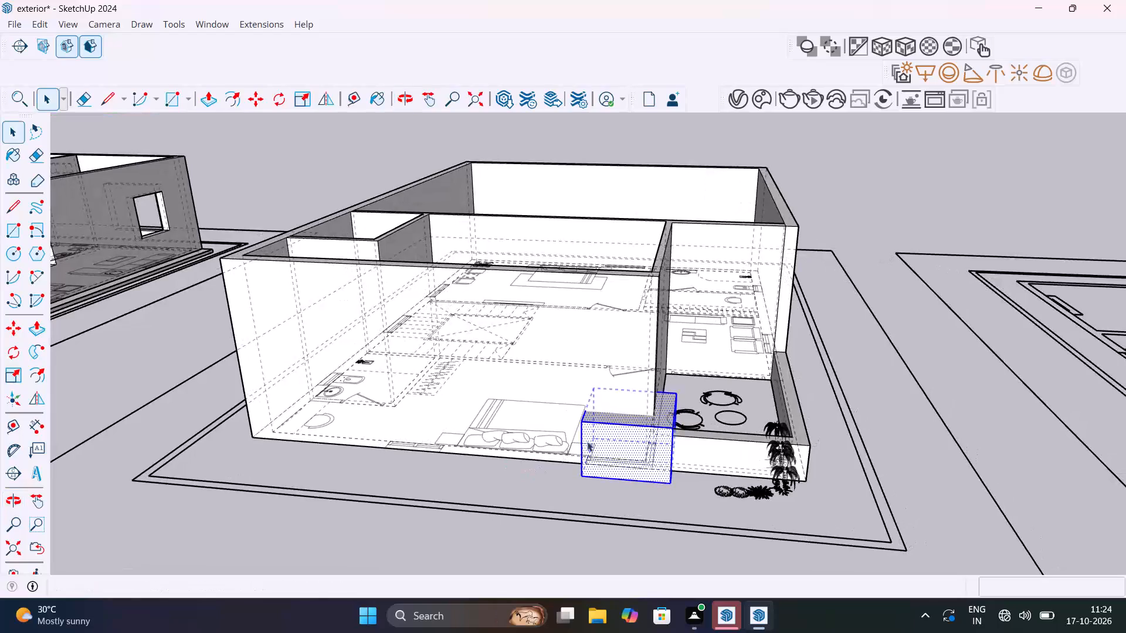
pyautogui.scroll(4, 640, 422)
pyautogui.moveTo(637, 446); pyautogui.dragTo(704, 444, button='middle')
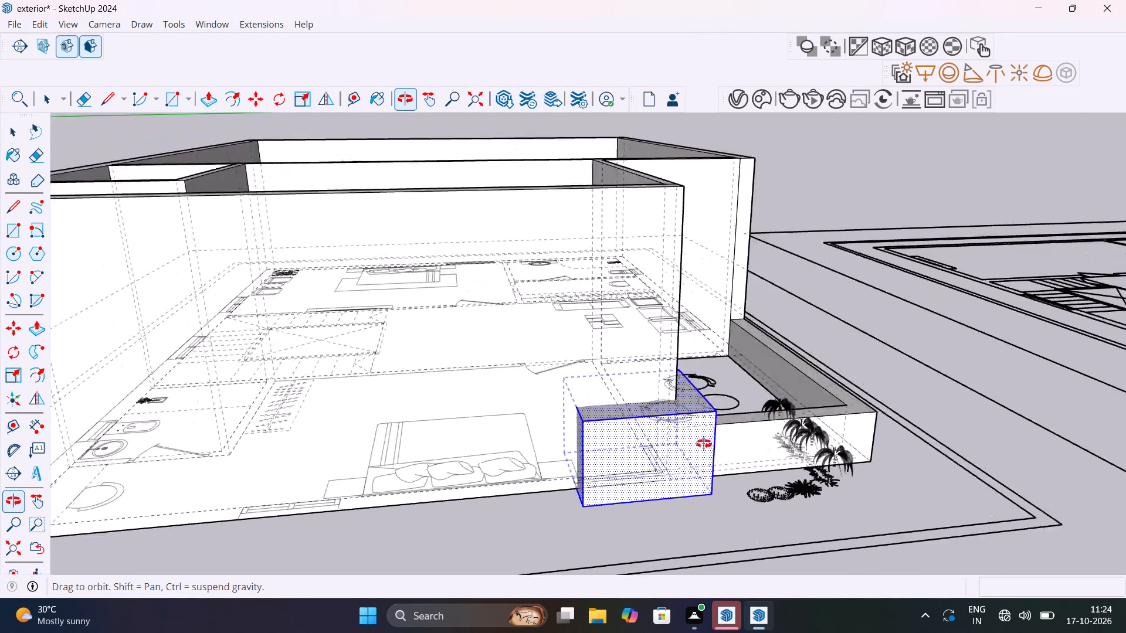
pyautogui.moveTo(704, 444); pyautogui.dragTo(614, 462, button='middle')
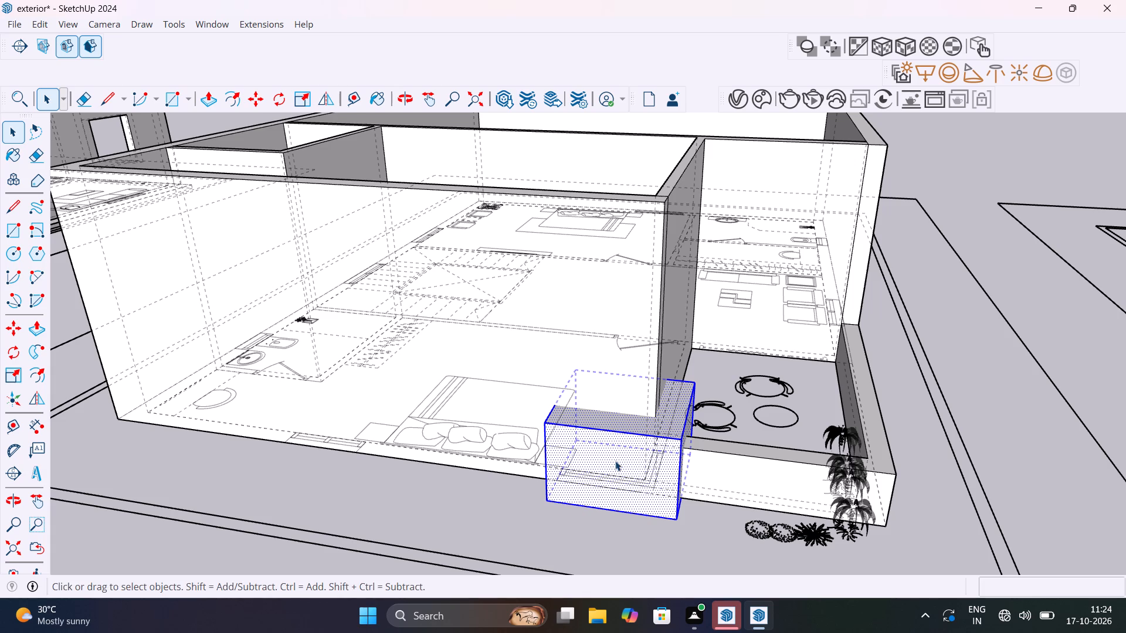
pyautogui.moveTo(615, 461); pyautogui.dragTo(842, 400, button='middle')
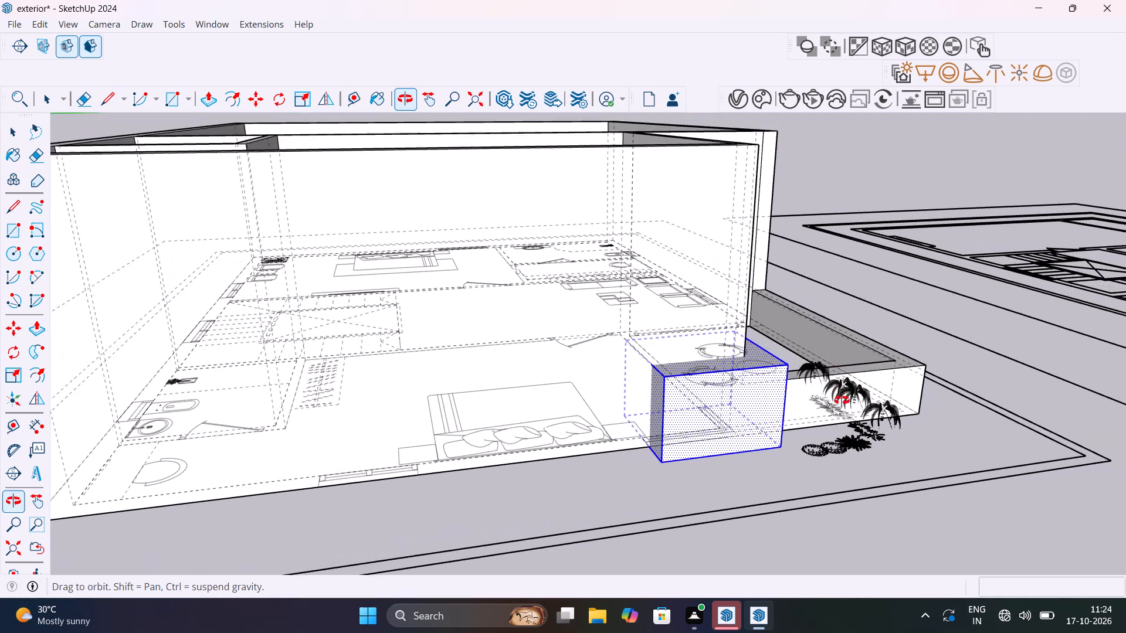
pyautogui.moveTo(842, 400); pyautogui.dragTo(842, 403, button='middle')
pyautogui.press('m')
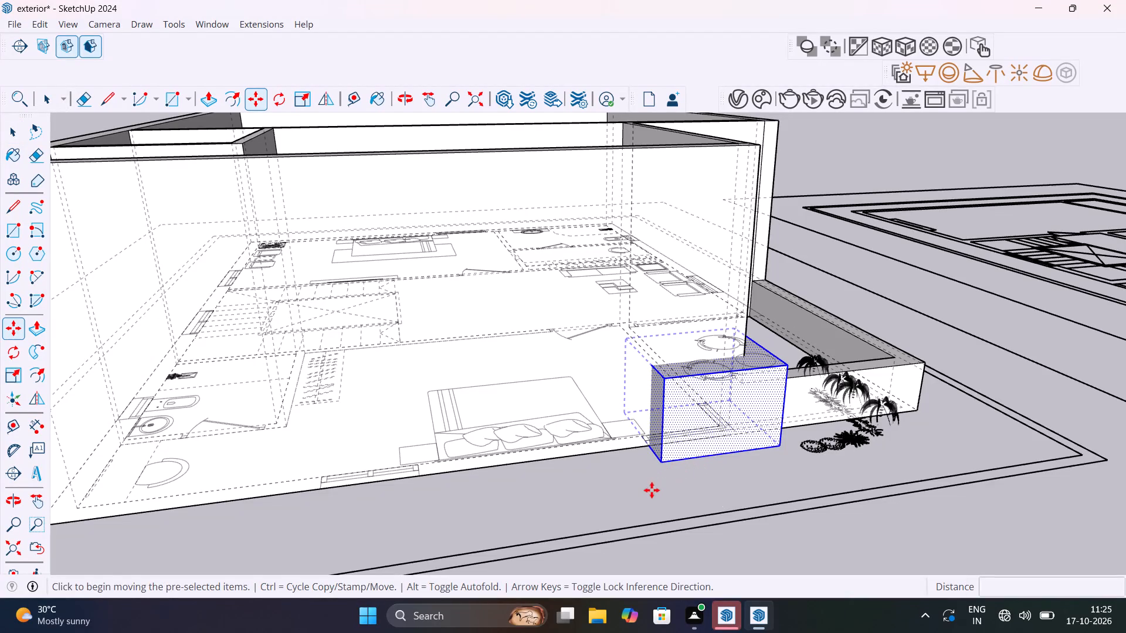
pyautogui.click(664, 466)
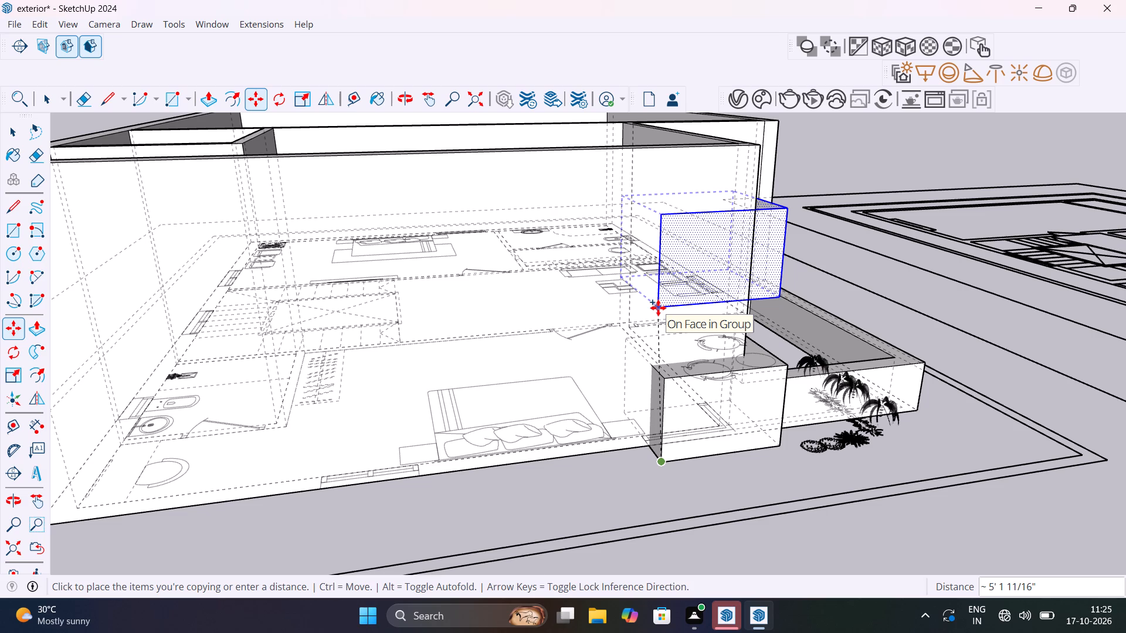
pyautogui.write("4'")
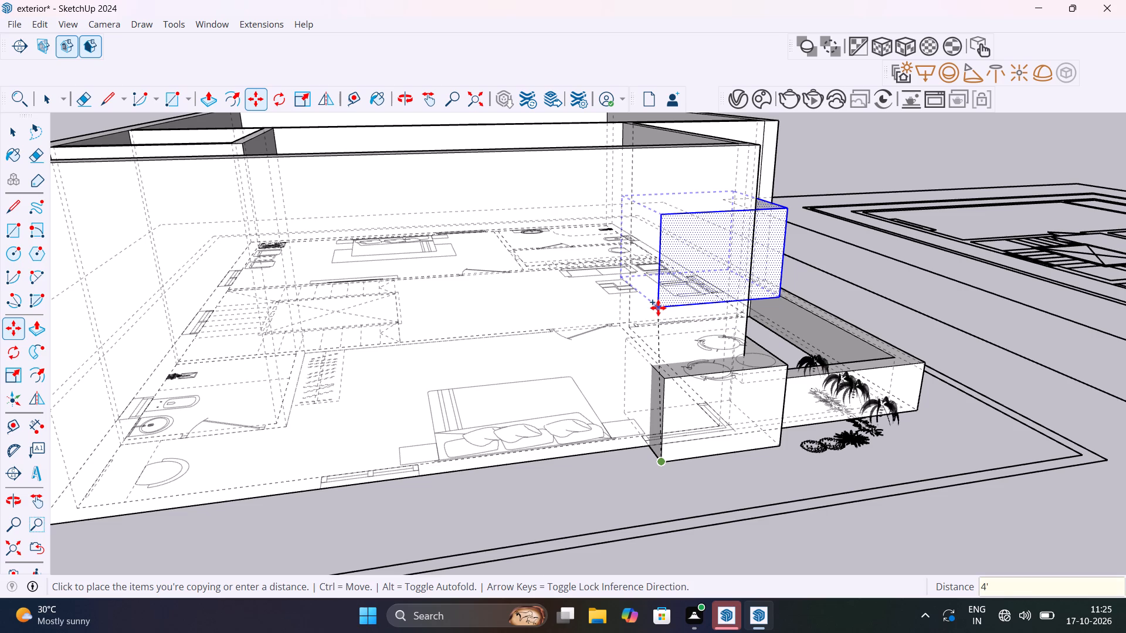
pyautogui.press('Return')
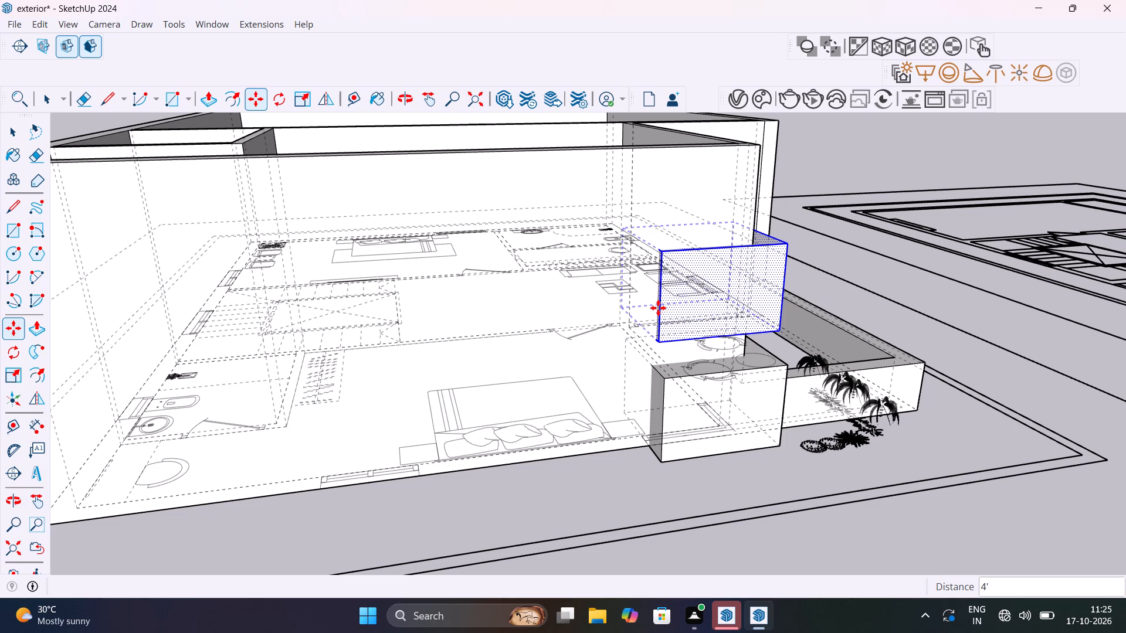
# Undo the 4' upward copy of the corner-window block.
pyautogui.hotkey('ctrl', 'z')
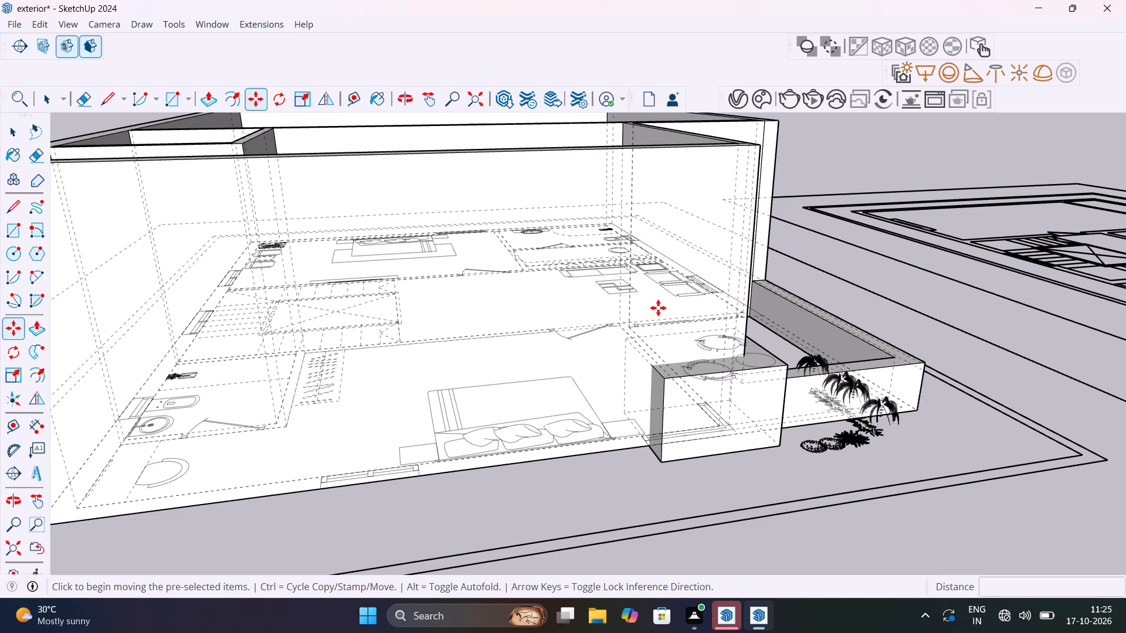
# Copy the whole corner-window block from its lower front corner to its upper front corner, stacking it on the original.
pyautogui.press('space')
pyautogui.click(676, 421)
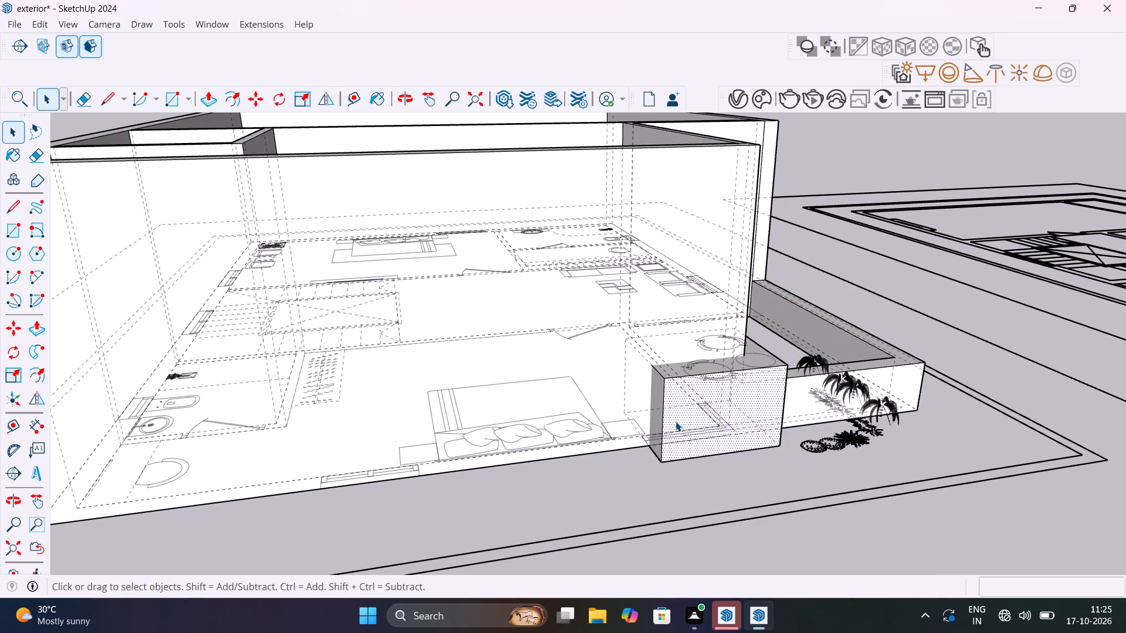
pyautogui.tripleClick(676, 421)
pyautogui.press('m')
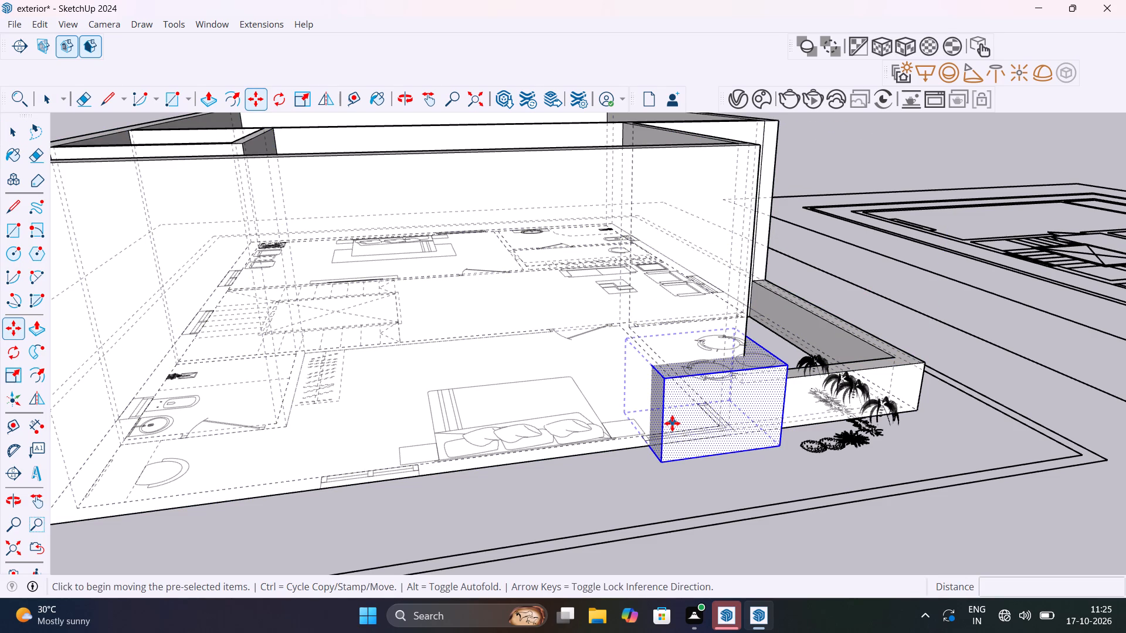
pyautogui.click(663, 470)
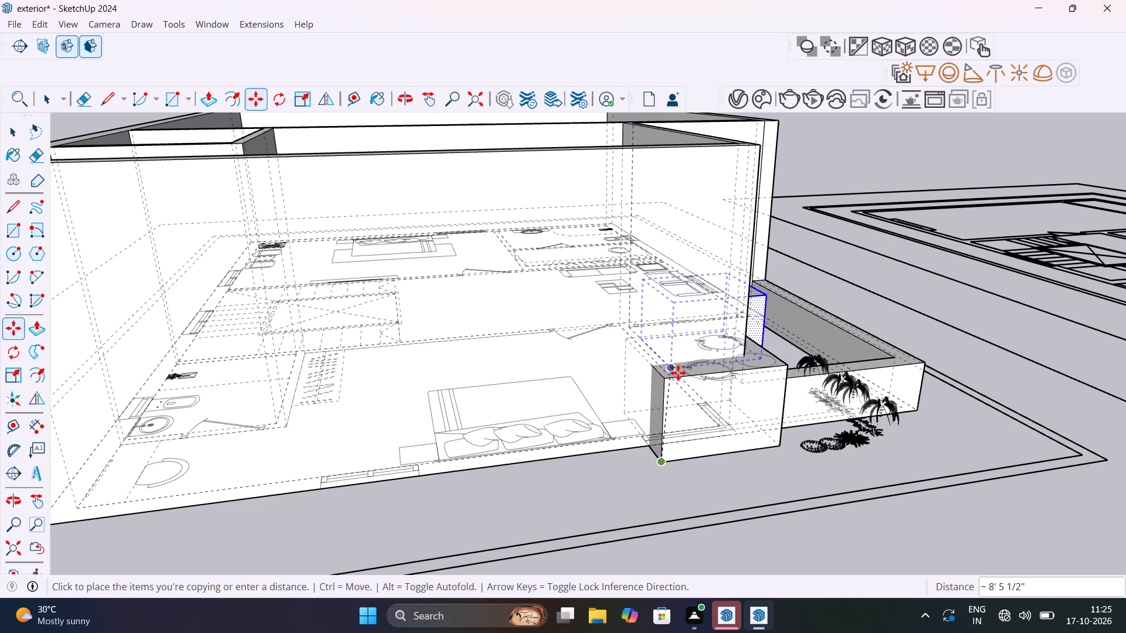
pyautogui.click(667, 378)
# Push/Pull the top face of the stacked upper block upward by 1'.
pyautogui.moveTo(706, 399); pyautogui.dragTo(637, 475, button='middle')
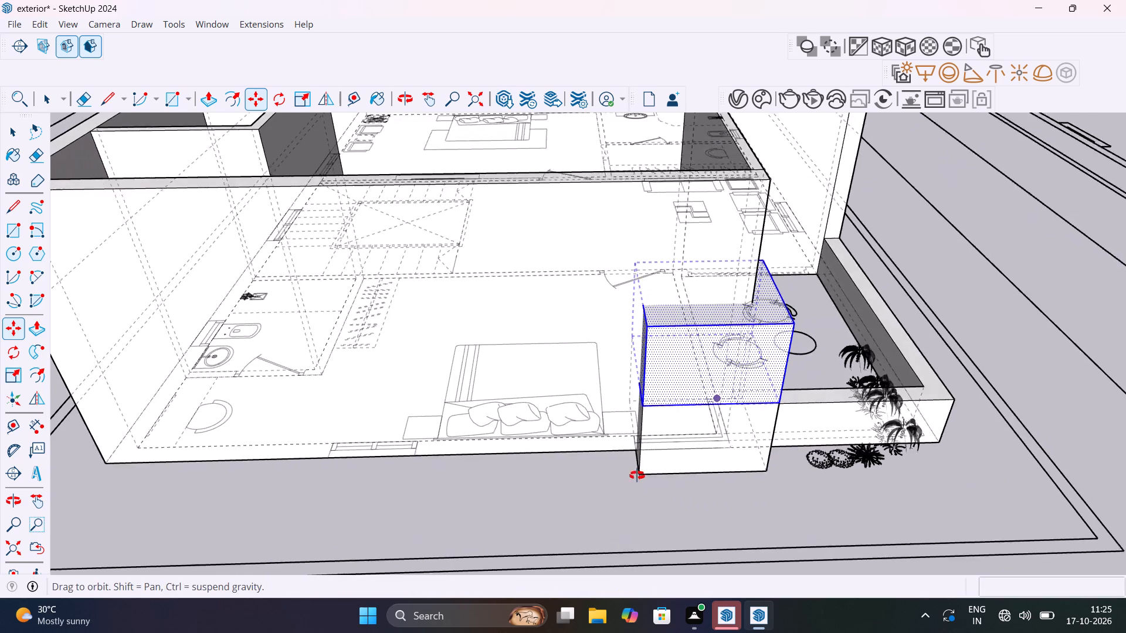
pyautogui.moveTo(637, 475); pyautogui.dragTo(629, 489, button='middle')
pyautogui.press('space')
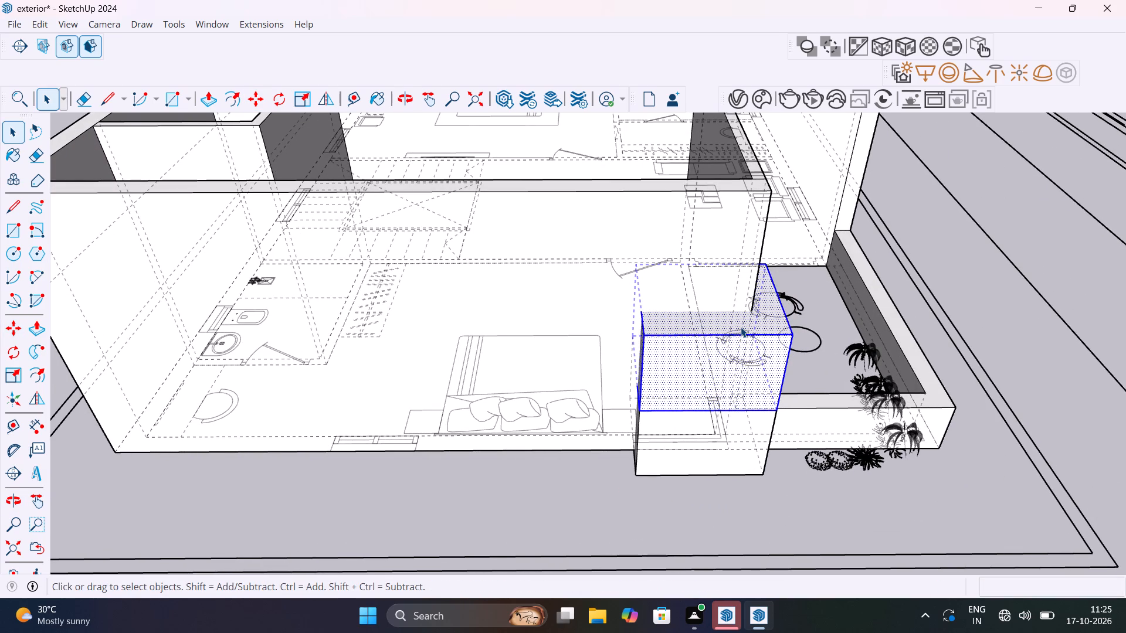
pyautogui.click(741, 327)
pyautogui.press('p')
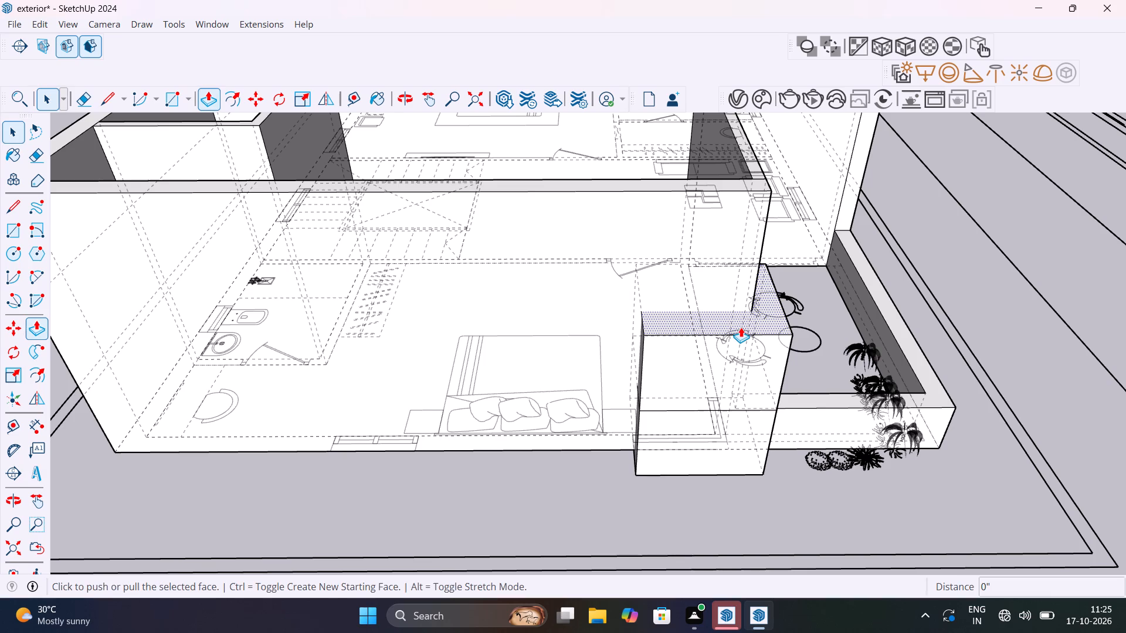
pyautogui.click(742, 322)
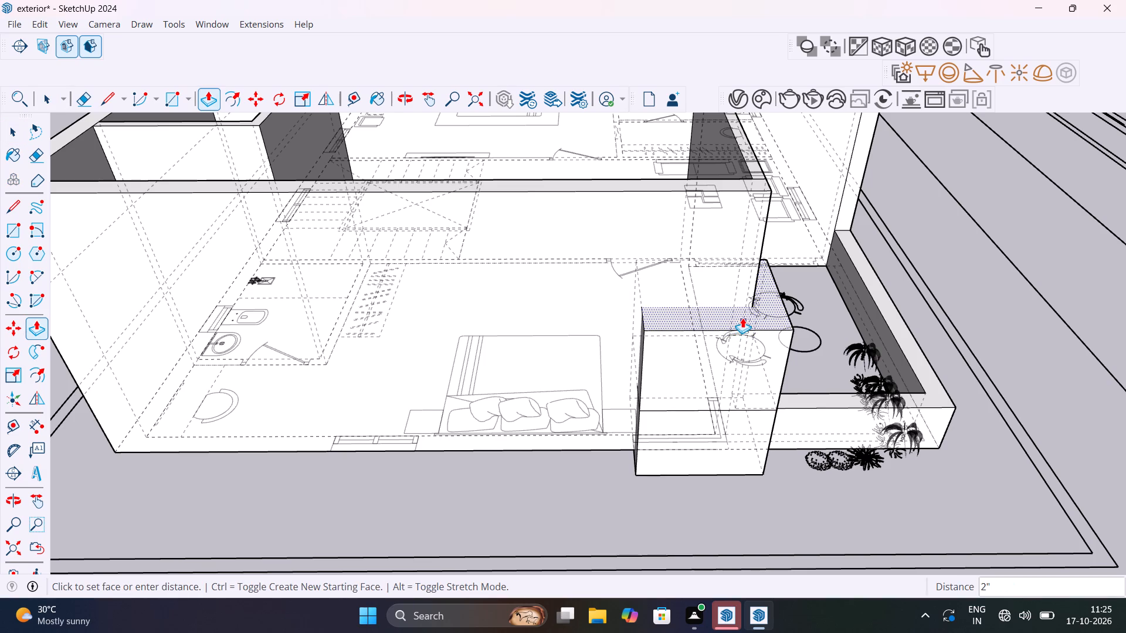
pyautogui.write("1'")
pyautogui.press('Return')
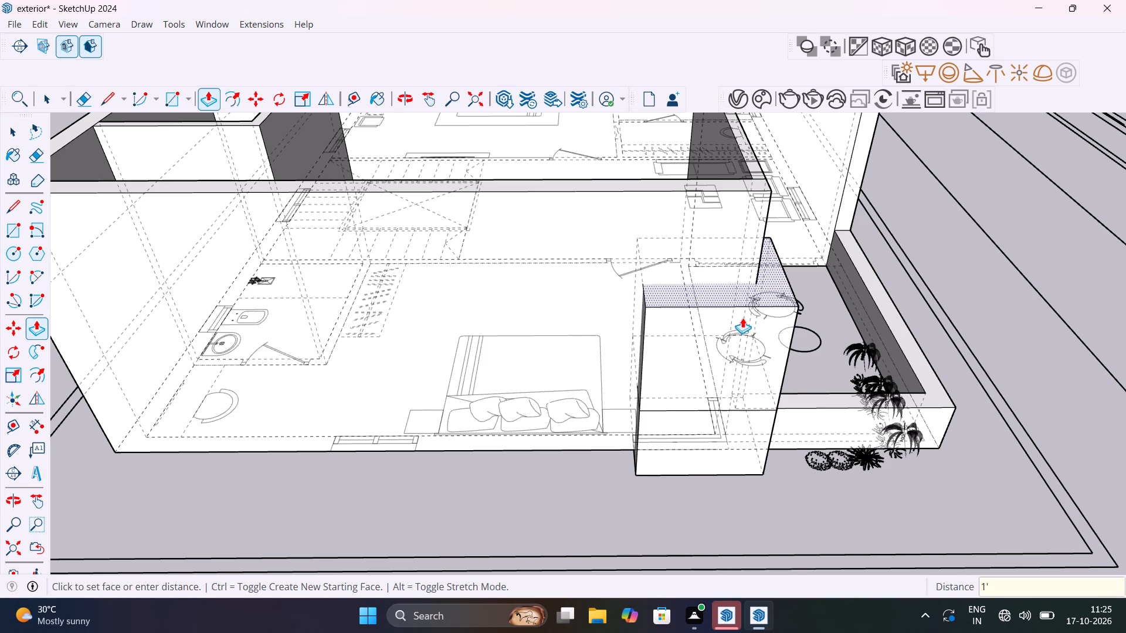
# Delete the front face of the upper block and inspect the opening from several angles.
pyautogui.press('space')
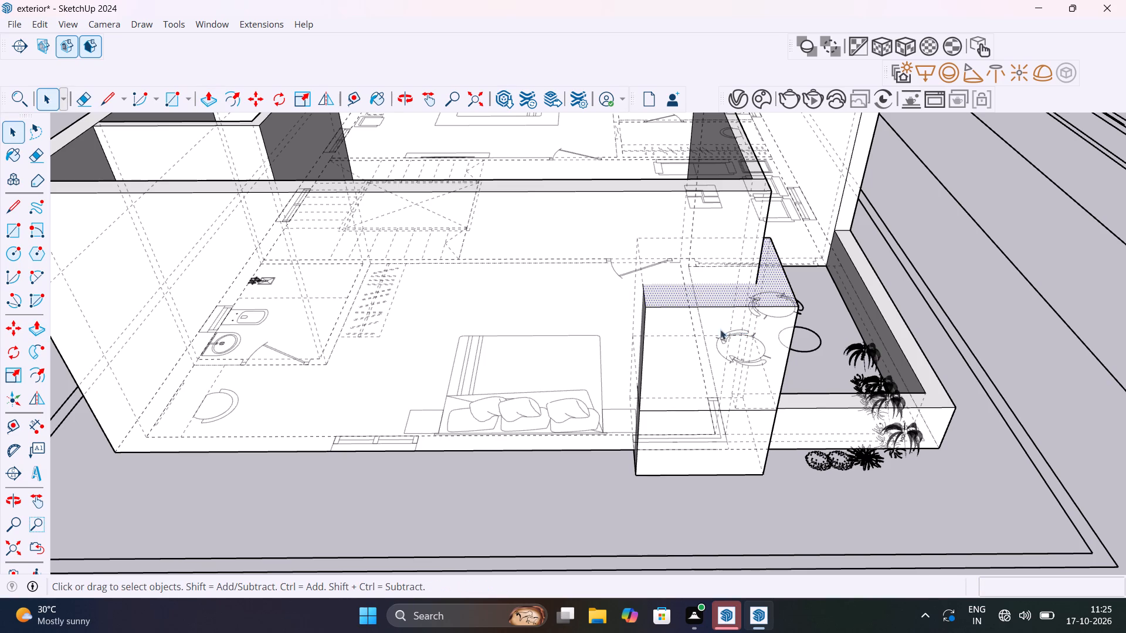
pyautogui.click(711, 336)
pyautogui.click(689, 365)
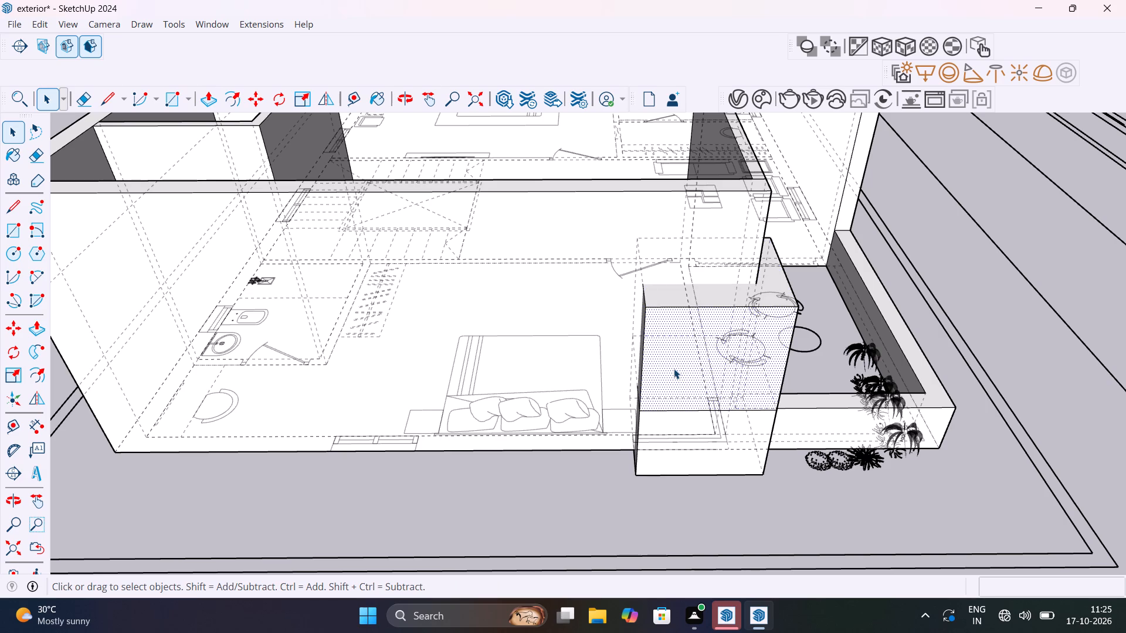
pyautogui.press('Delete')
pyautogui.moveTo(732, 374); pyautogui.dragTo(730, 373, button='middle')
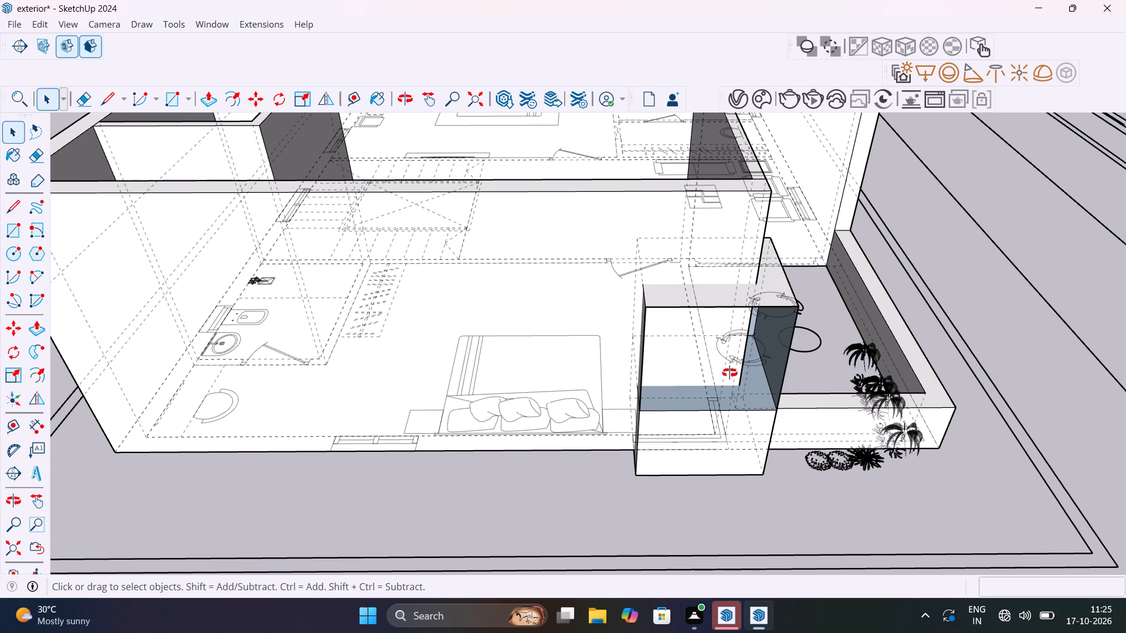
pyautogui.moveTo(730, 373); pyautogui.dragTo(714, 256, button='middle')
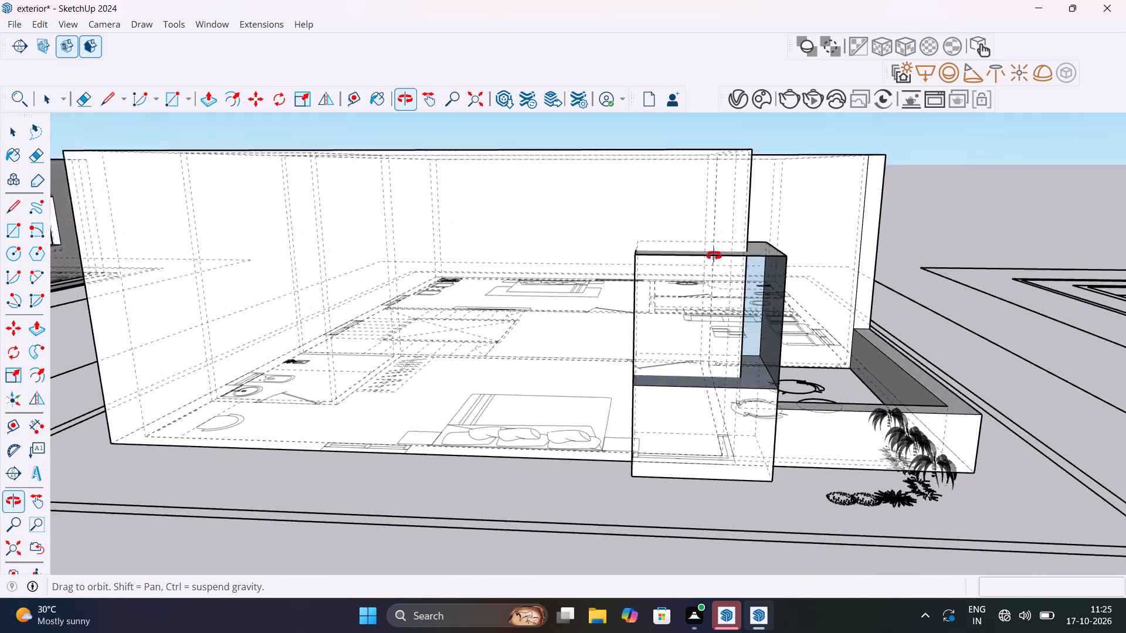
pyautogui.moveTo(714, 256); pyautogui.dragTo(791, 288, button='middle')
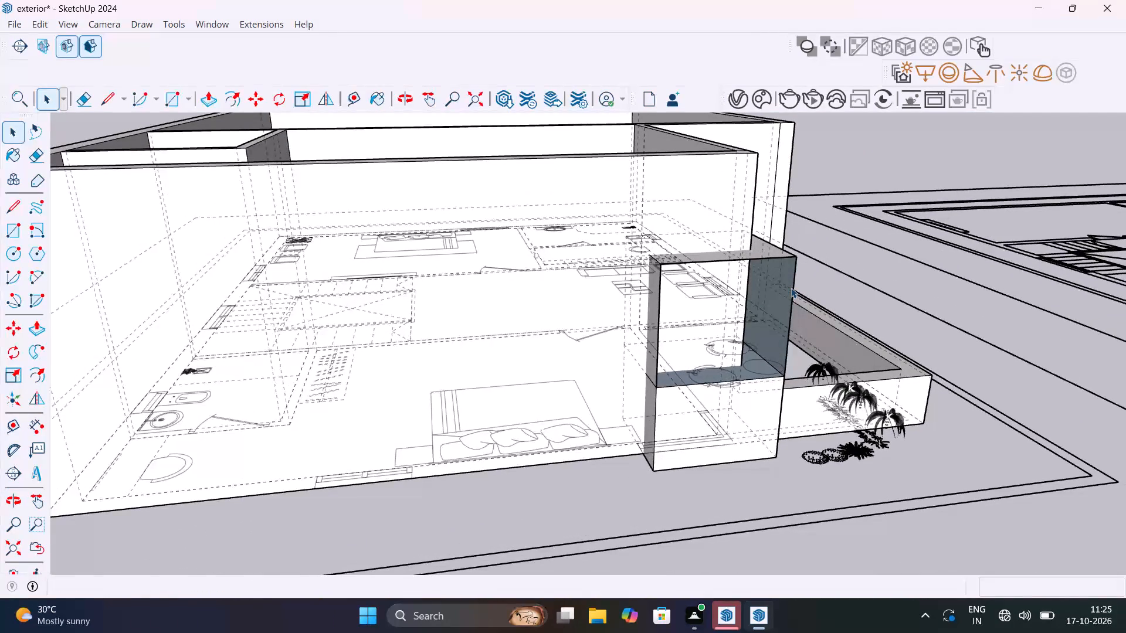
# Undo the block edits step by step until only the corner window's flat floor outline remains.
pyautogui.hotkey('ctrl', 'z')
pyautogui.hotkey('ctrl', 'z')
pyautogui.hotkey('ctrl', 'z')
pyautogui.hotkey('ctrl', 'z')
pyautogui.hotkey('ctrl', 'z')
pyautogui.hotkey('ctrl', 'z')
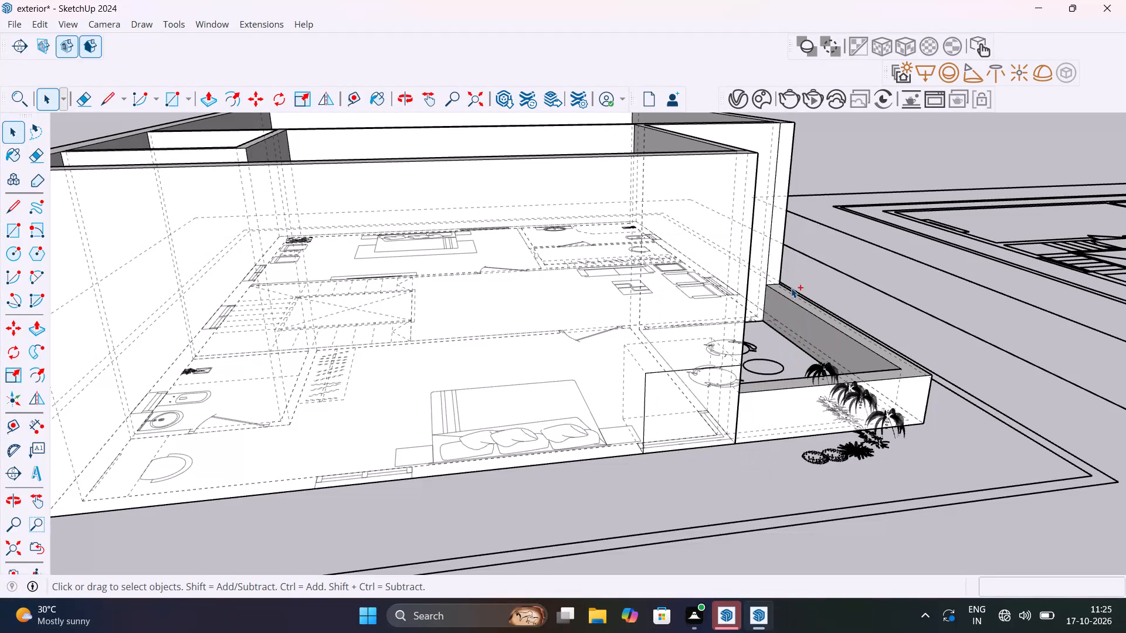
# Place a vertical guide 3' 4 1/2" from the bedroom's balcony-side corner edge, at the end of the plan's corner window.
pyautogui.moveTo(712, 454); pyautogui.dragTo(571, 519, button='middle')
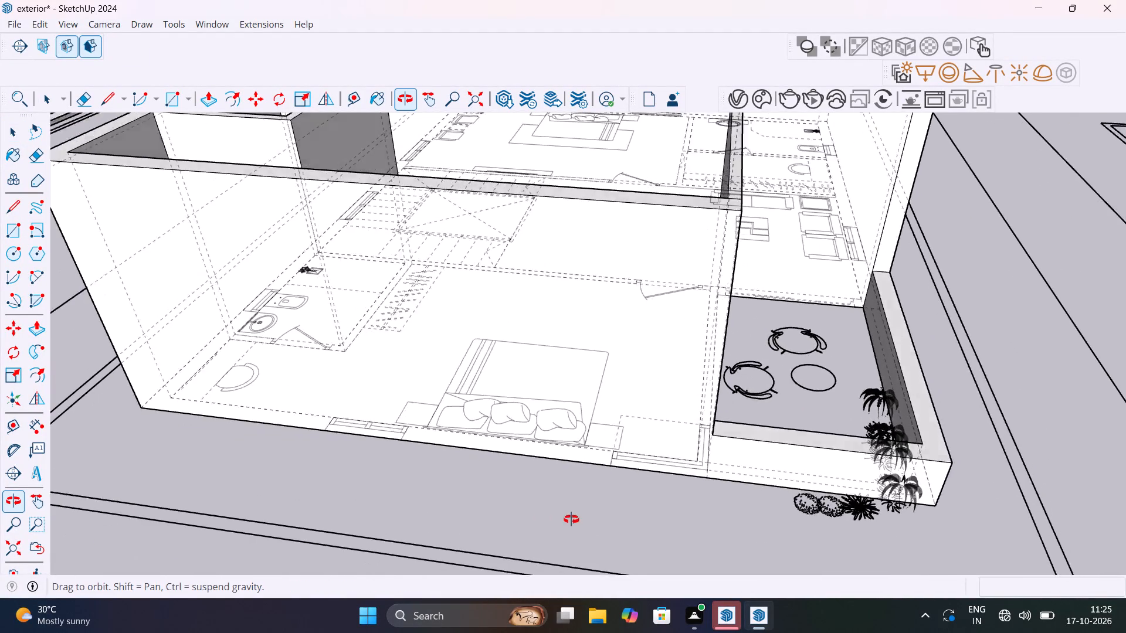
pyautogui.moveTo(571, 519); pyautogui.dragTo(616, 500, button='middle')
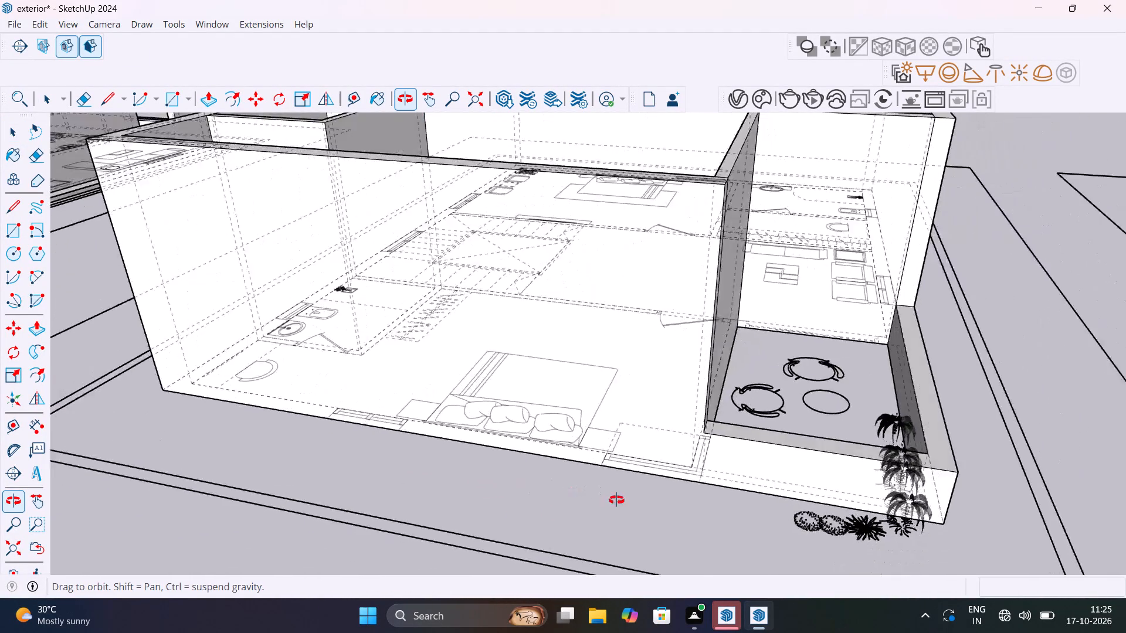
pyautogui.moveTo(616, 500); pyautogui.dragTo(700, 516, button='middle')
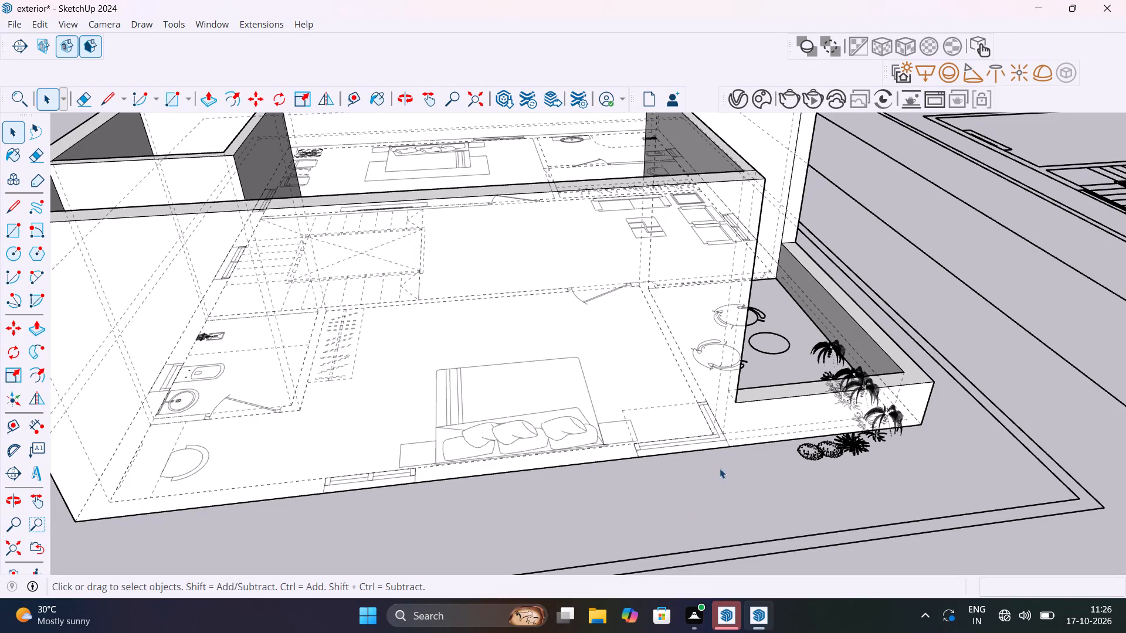
pyautogui.press('t')
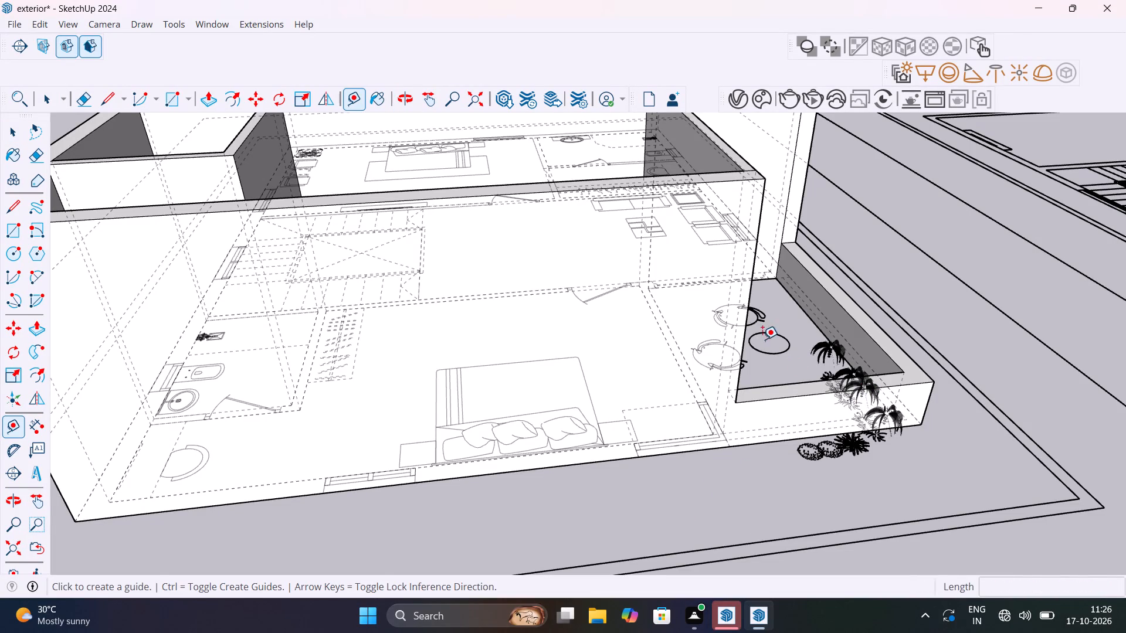
pyautogui.click(744, 325)
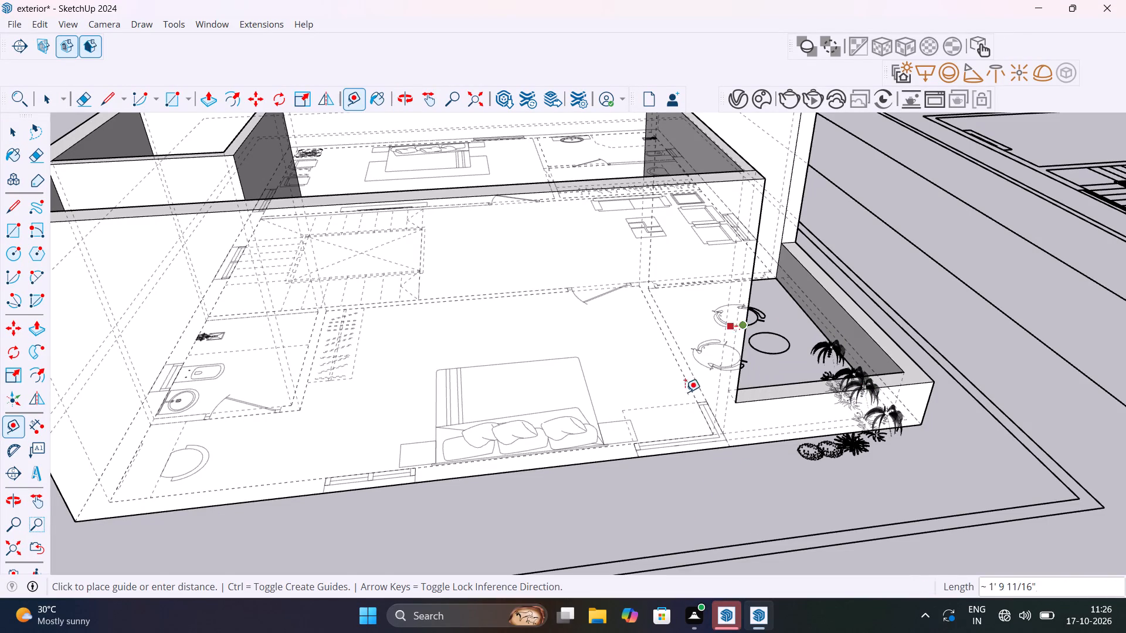
pyautogui.press('Escape')
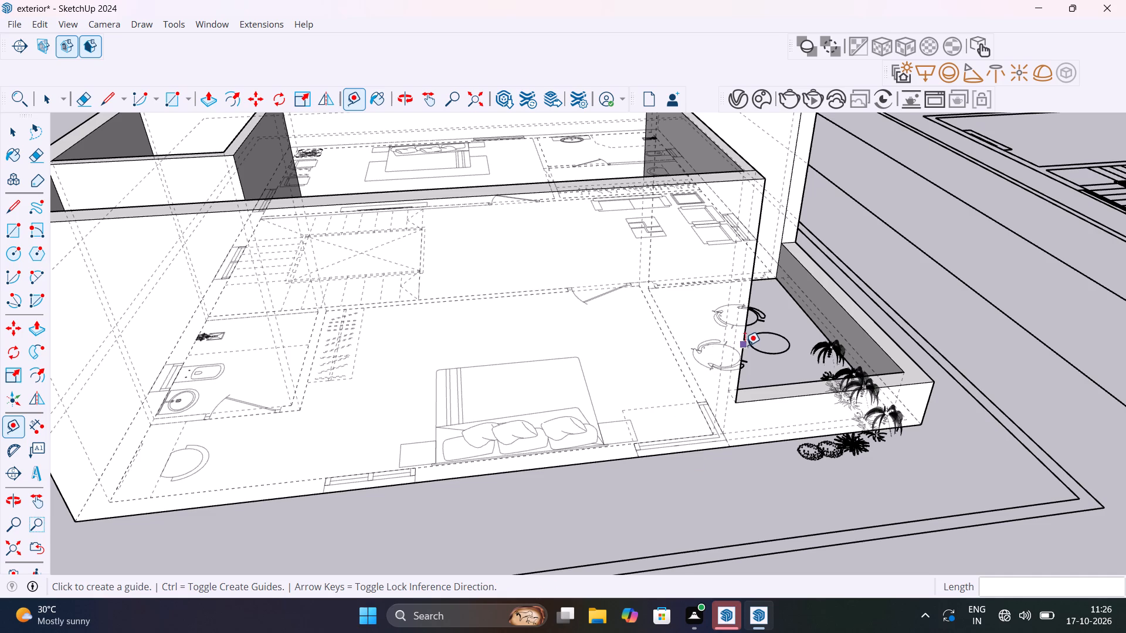
pyautogui.click(745, 345)
pyautogui.click(640, 454)
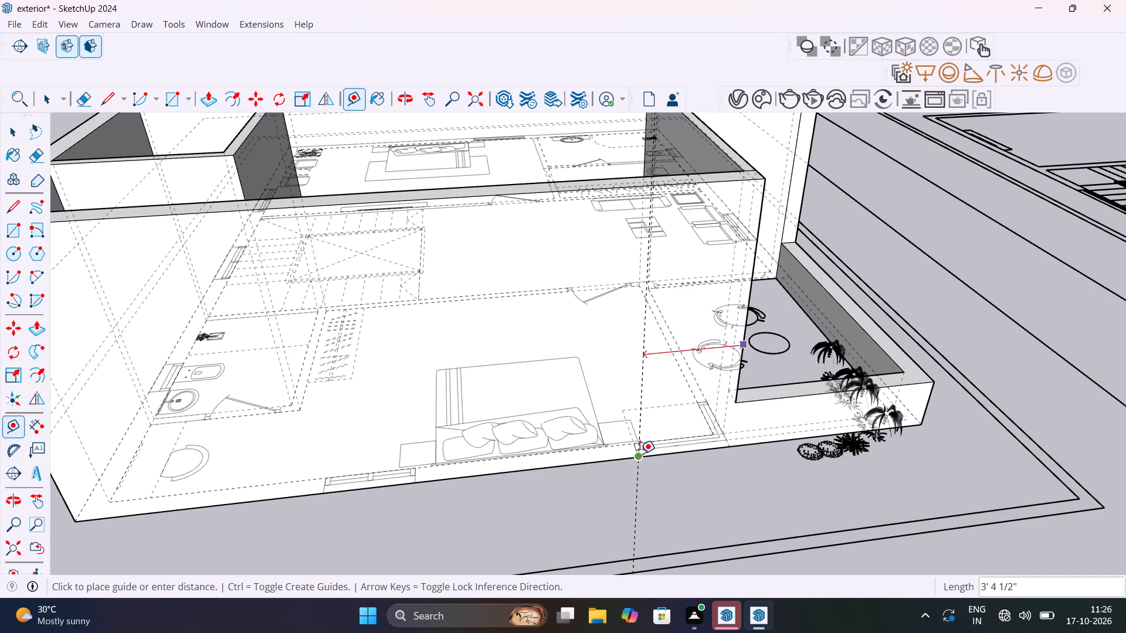
# Place a vertical guide on the bedroom's balcony-side wall, about 9' 7 1/8" from the balcony's inner wall corner.
pyautogui.scroll(-1, 726, 443)
pyautogui.moveTo(726, 443); pyautogui.dragTo(388, 451, button='middle')
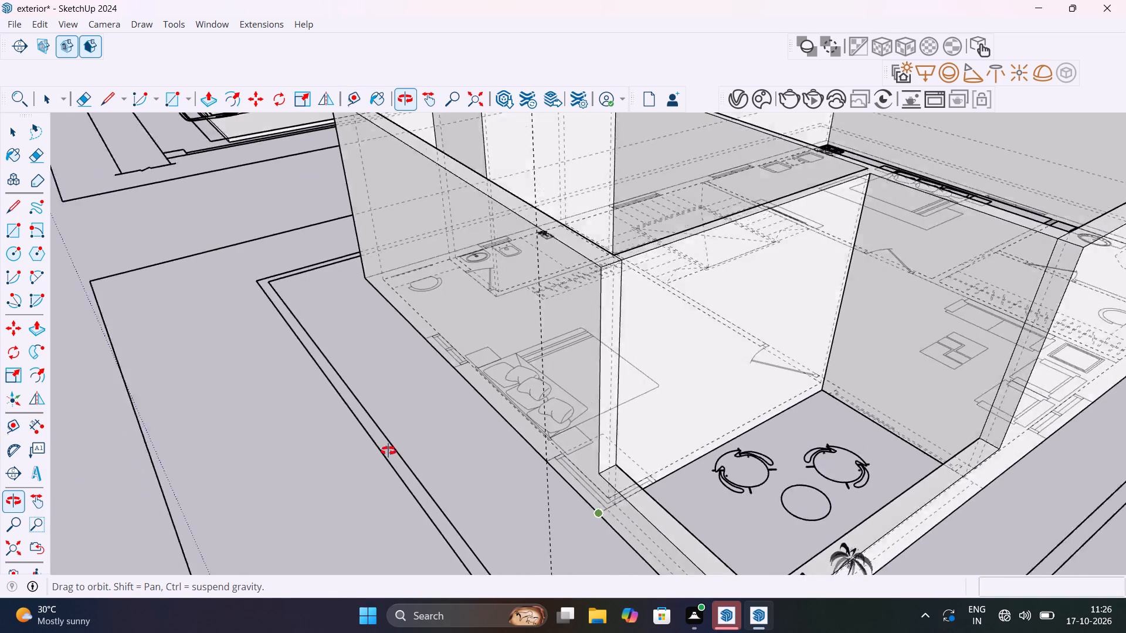
pyautogui.moveTo(388, 451); pyautogui.dragTo(277, 452, button='middle')
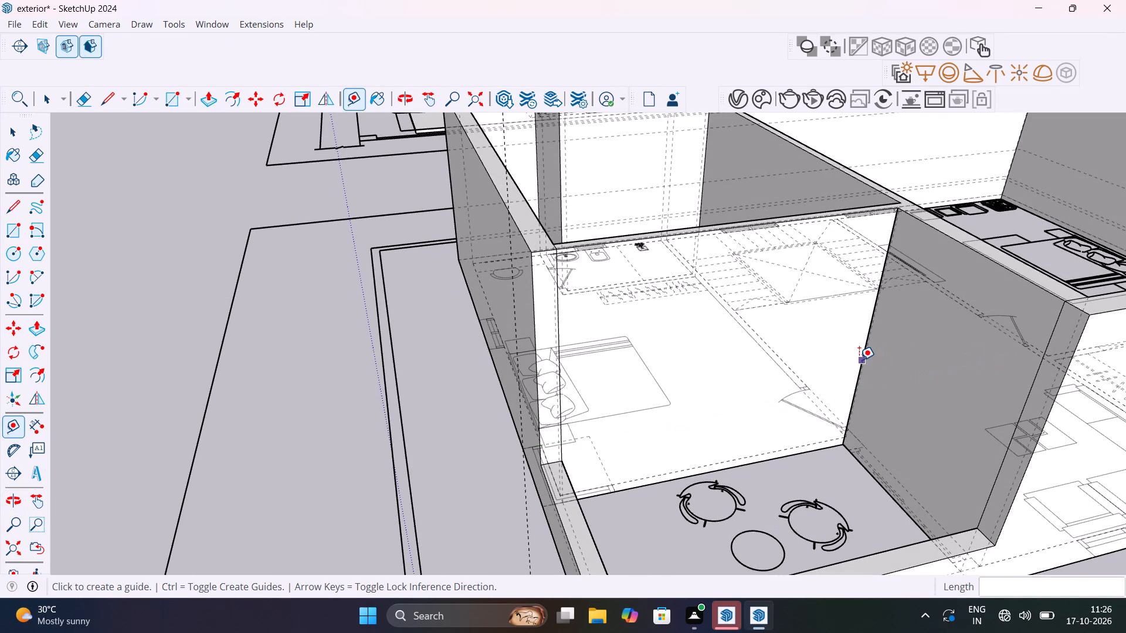
pyautogui.click(859, 360)
pyautogui.click(616, 489)
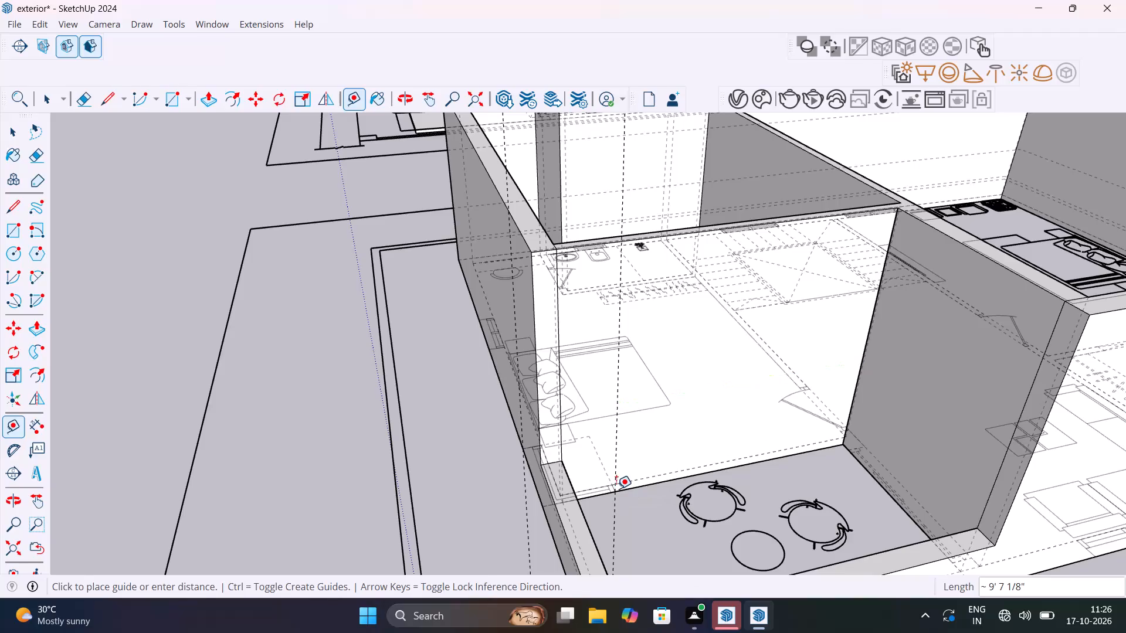
# Draw the corner window's L-shaped footprint as two rectangles: 4 1/2" by 2' 9" on the balcony side and 9" by 3' on the outer wall.
pyautogui.moveTo(636, 469); pyautogui.dragTo(959, 468, button='middle')
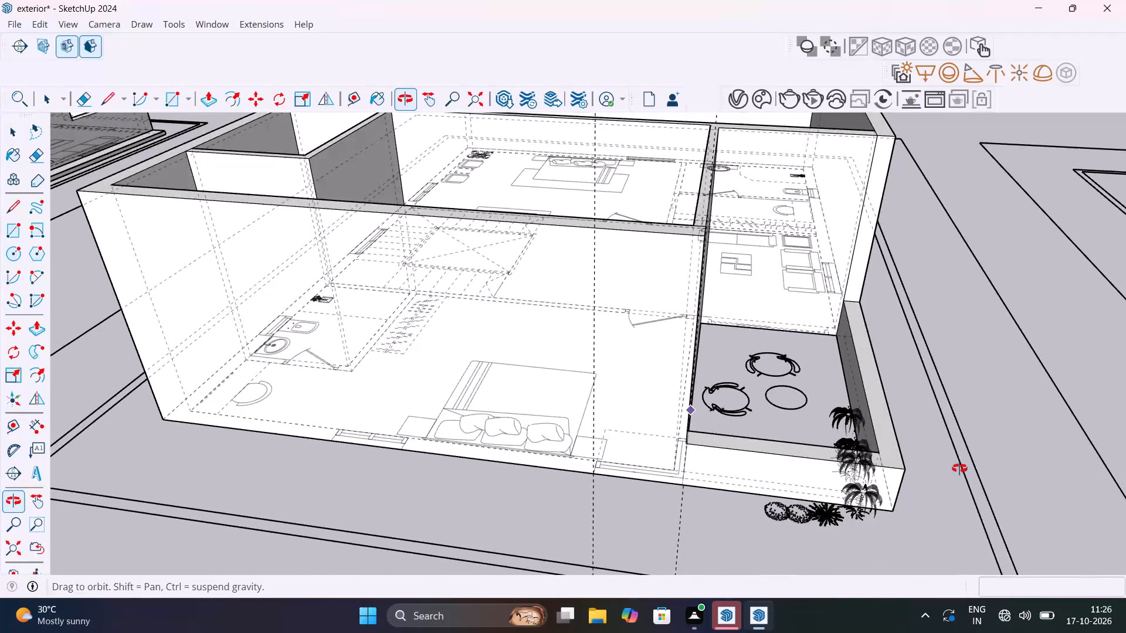
pyautogui.moveTo(959, 468); pyautogui.dragTo(717, 469, button='middle')
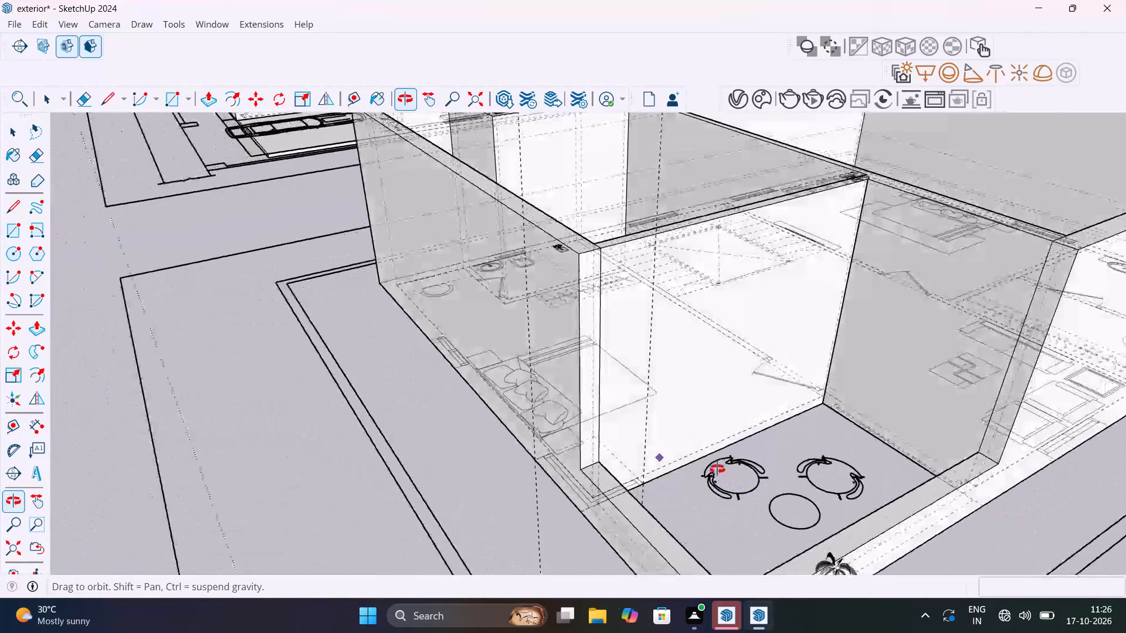
pyautogui.moveTo(717, 469); pyautogui.dragTo(757, 426, button='middle')
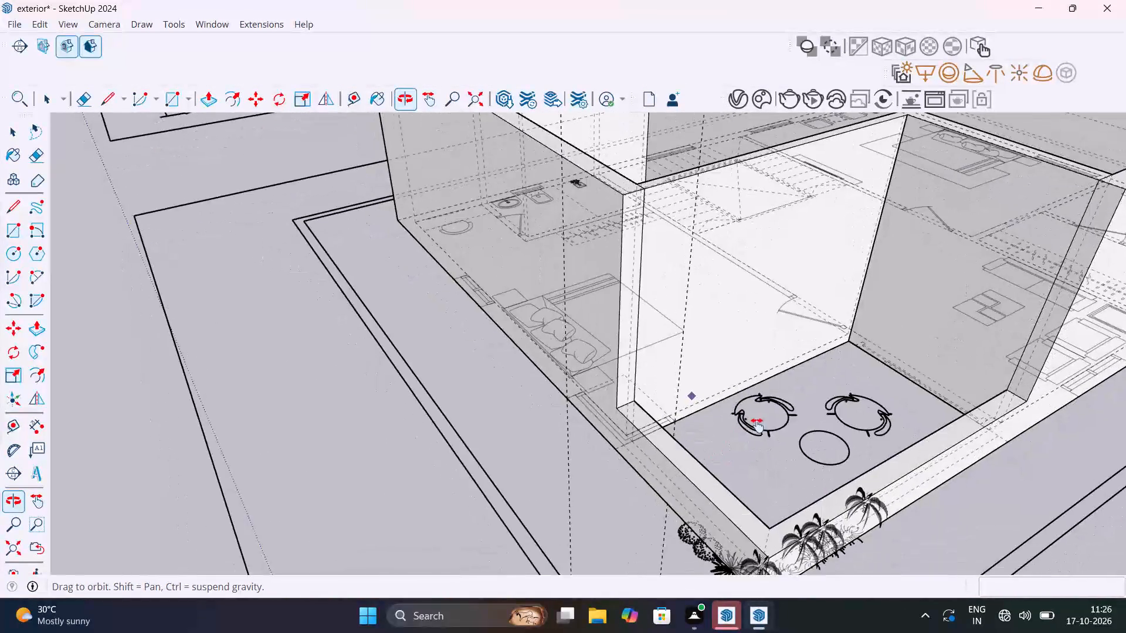
pyautogui.moveTo(757, 426); pyautogui.dragTo(930, 492, button='middle')
pyautogui.press('space')
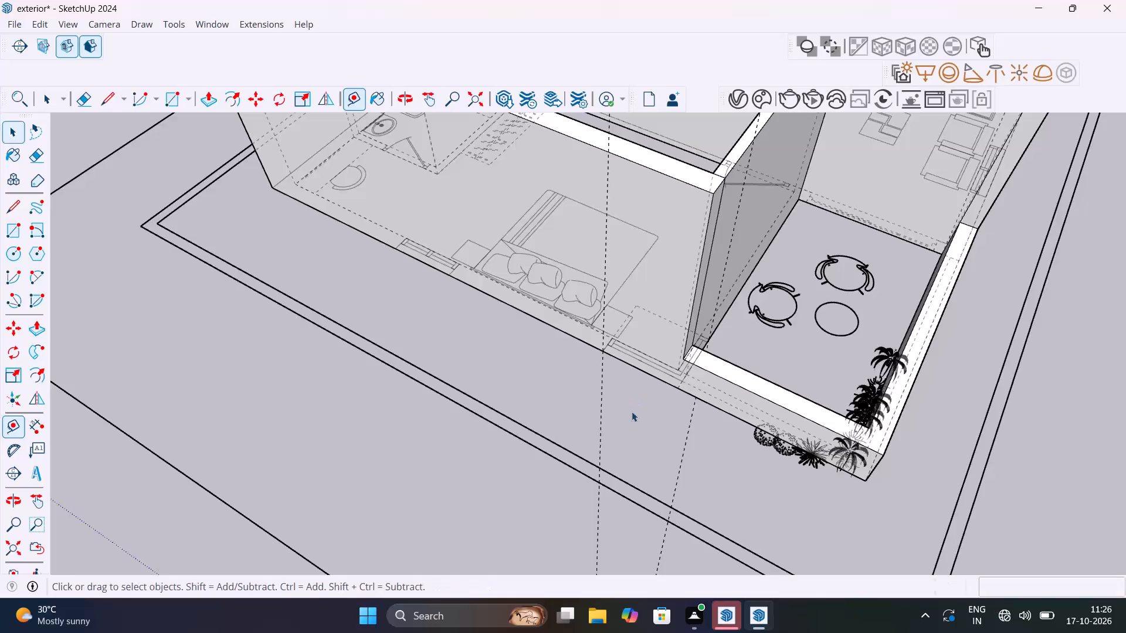
pyautogui.scroll(9, 645, 369)
pyautogui.moveTo(823, 431); pyautogui.dragTo(920, 449, button='middle')
pyautogui.press('r')
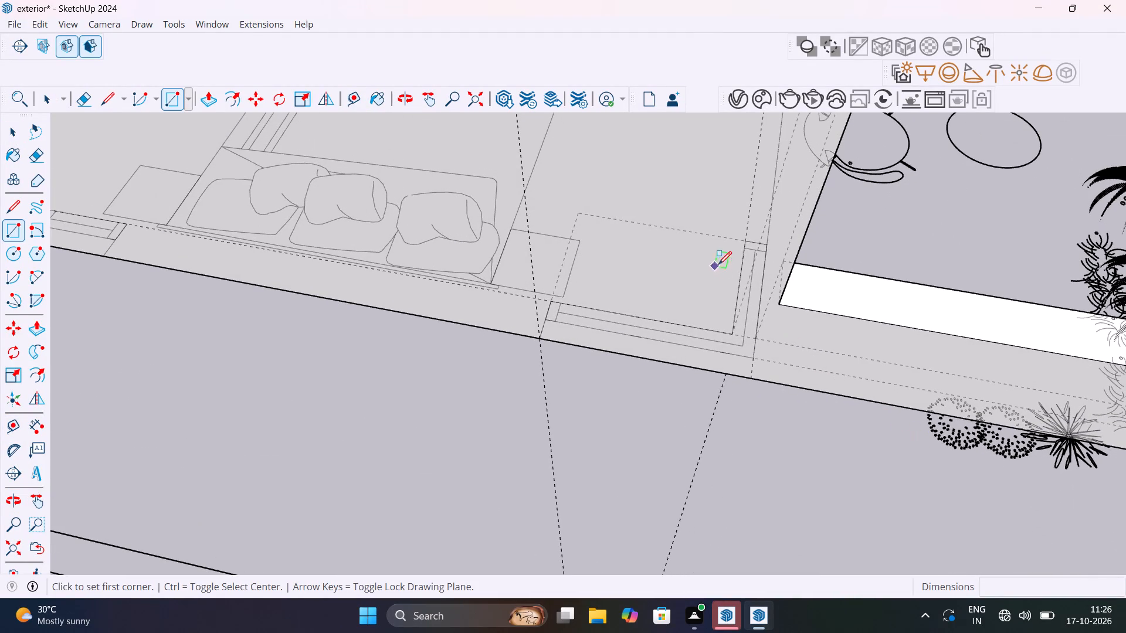
pyautogui.click(744, 240)
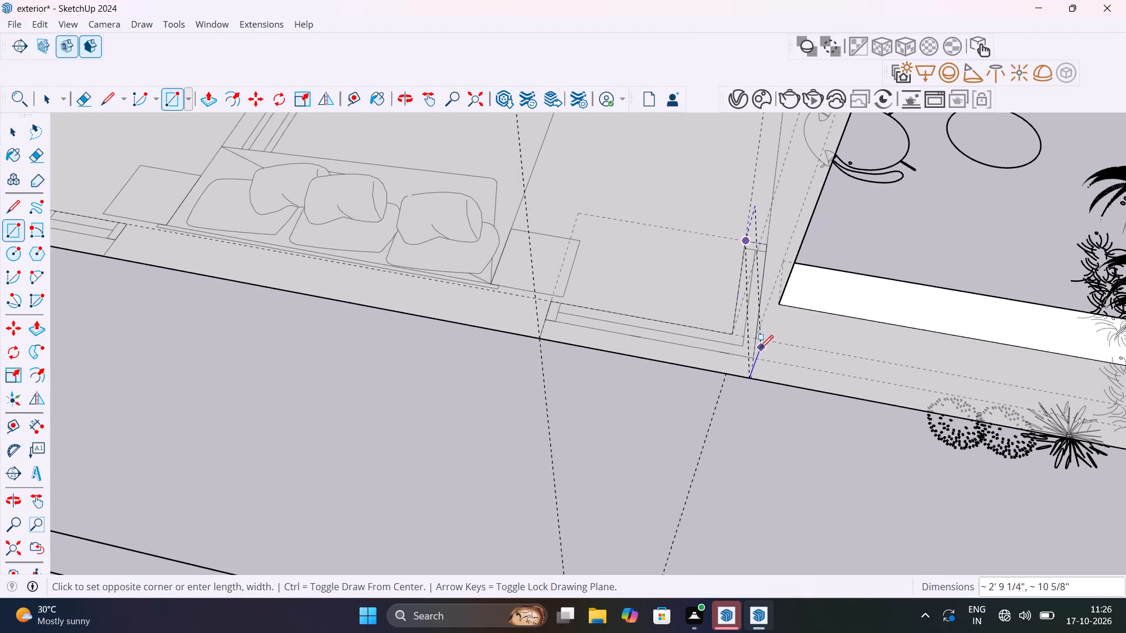
pyautogui.click(755, 373)
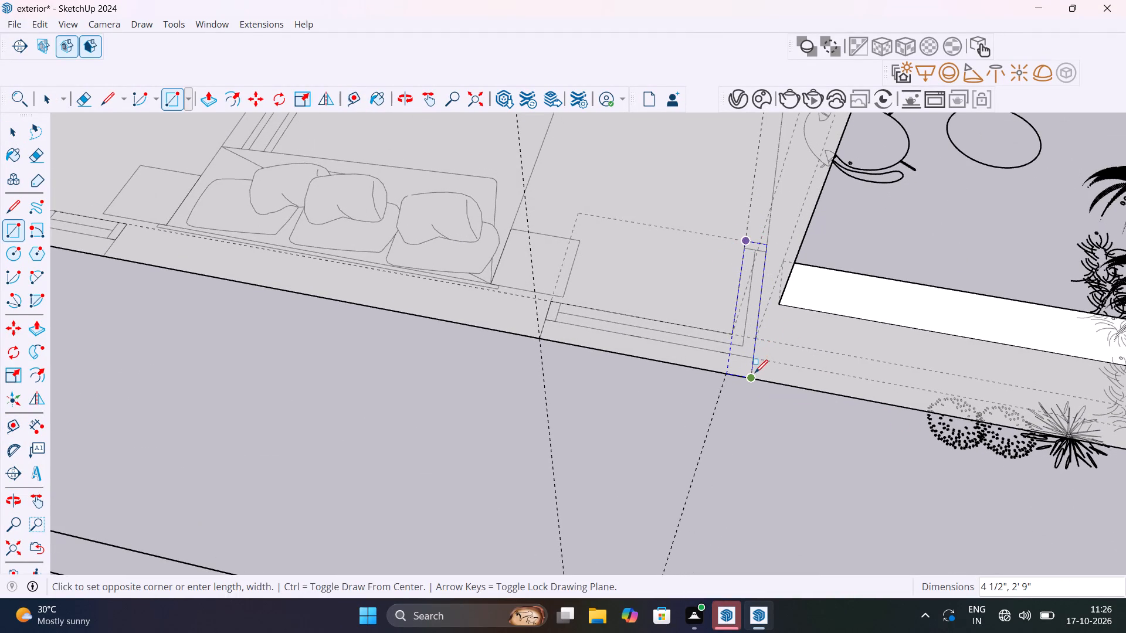
pyautogui.click(728, 372)
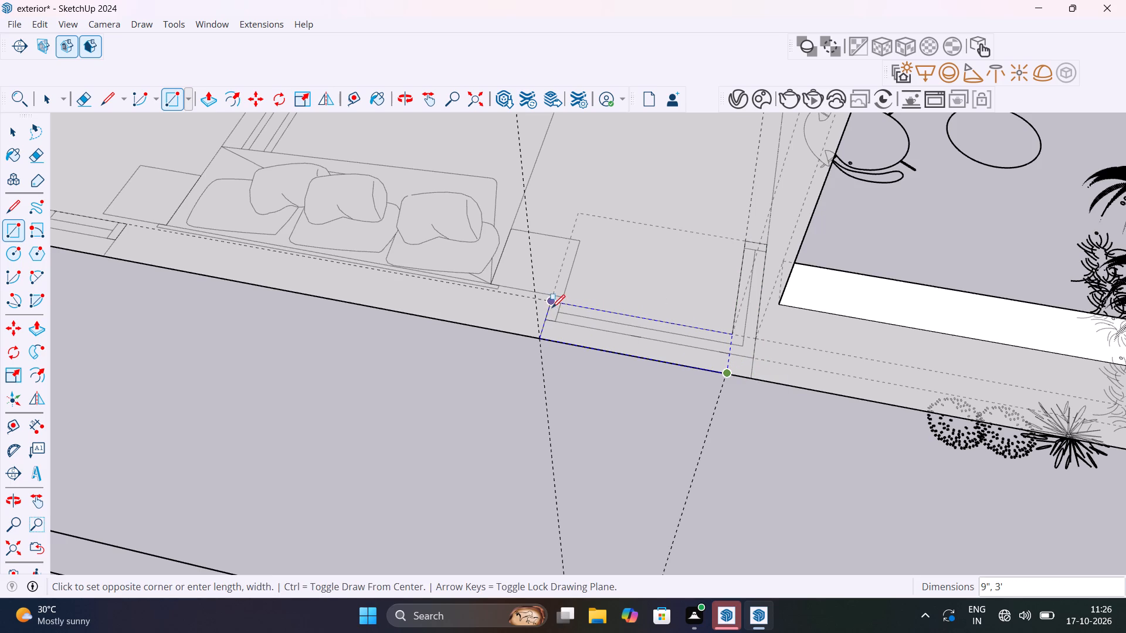
pyautogui.click(551, 302)
# Delete the edge between the two rectangles so the corner window's footprint becomes a single L-shaped face.
pyautogui.press('space')
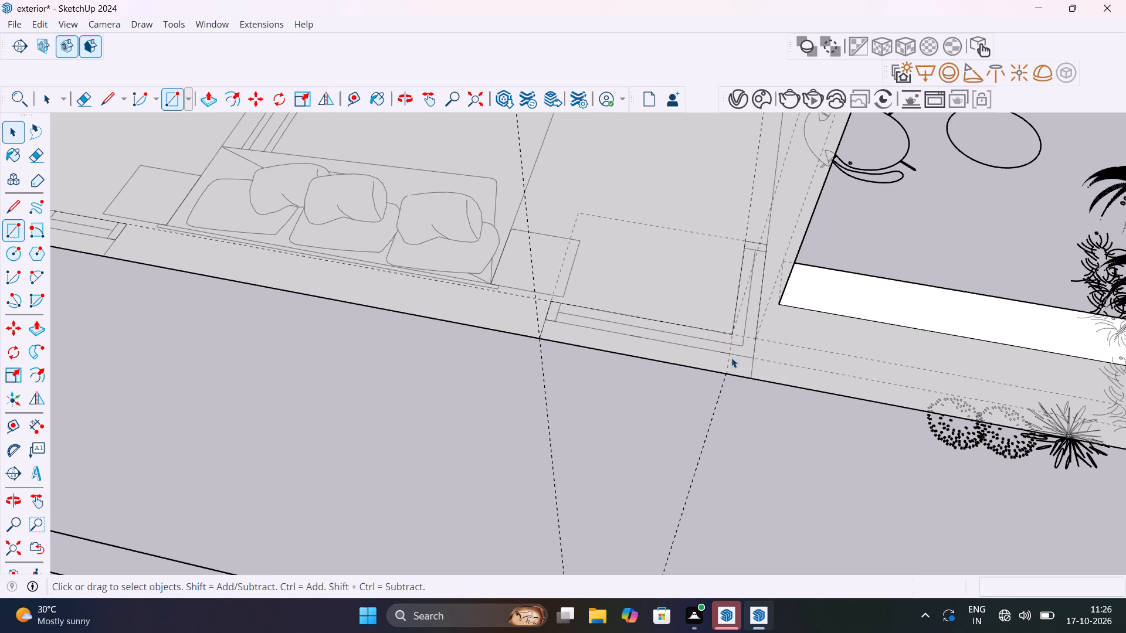
pyautogui.click(728, 360)
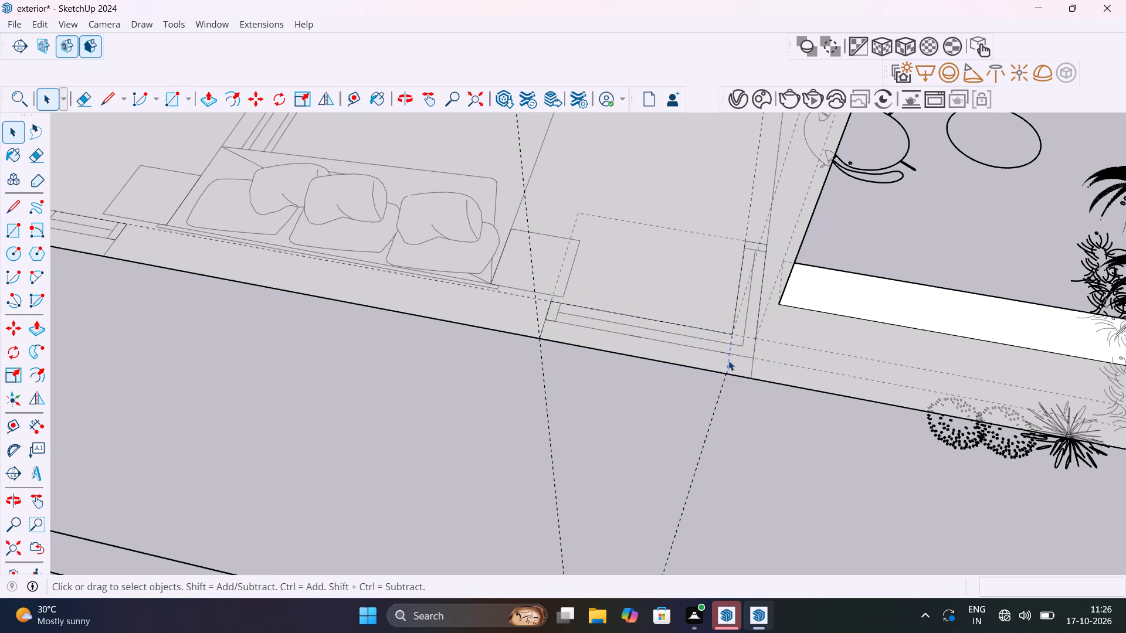
pyautogui.press('BackSpace')
pyautogui.press('Delete')
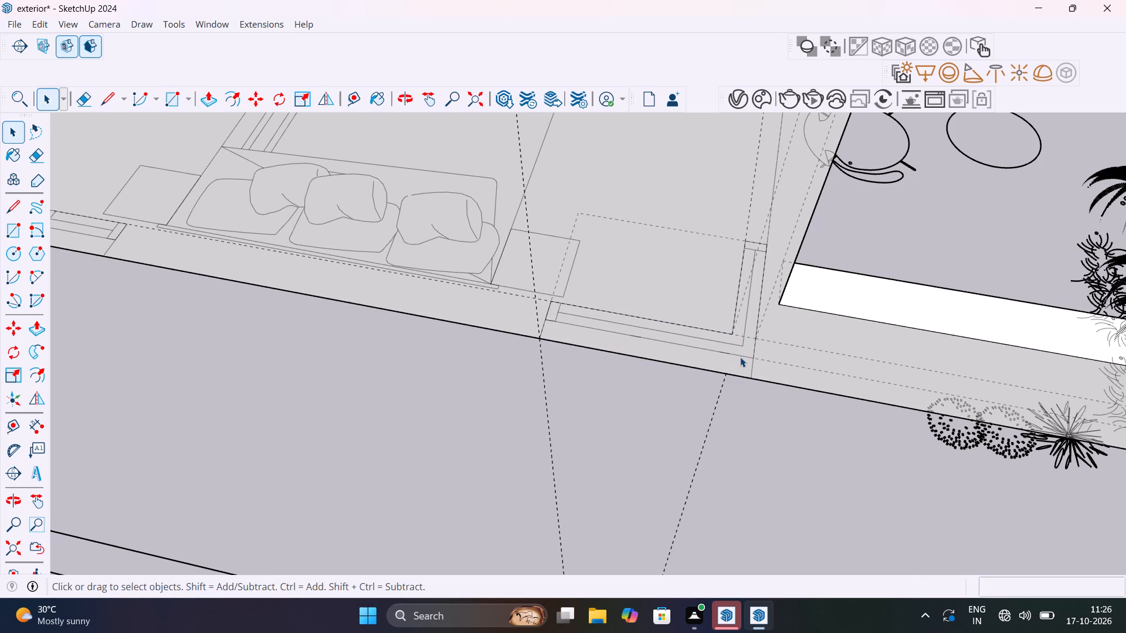
# Extrude the corner window's L-shaped footprint upward 3'.
pyautogui.click(739, 359)
pyautogui.press('p')
pyautogui.click(739, 359)
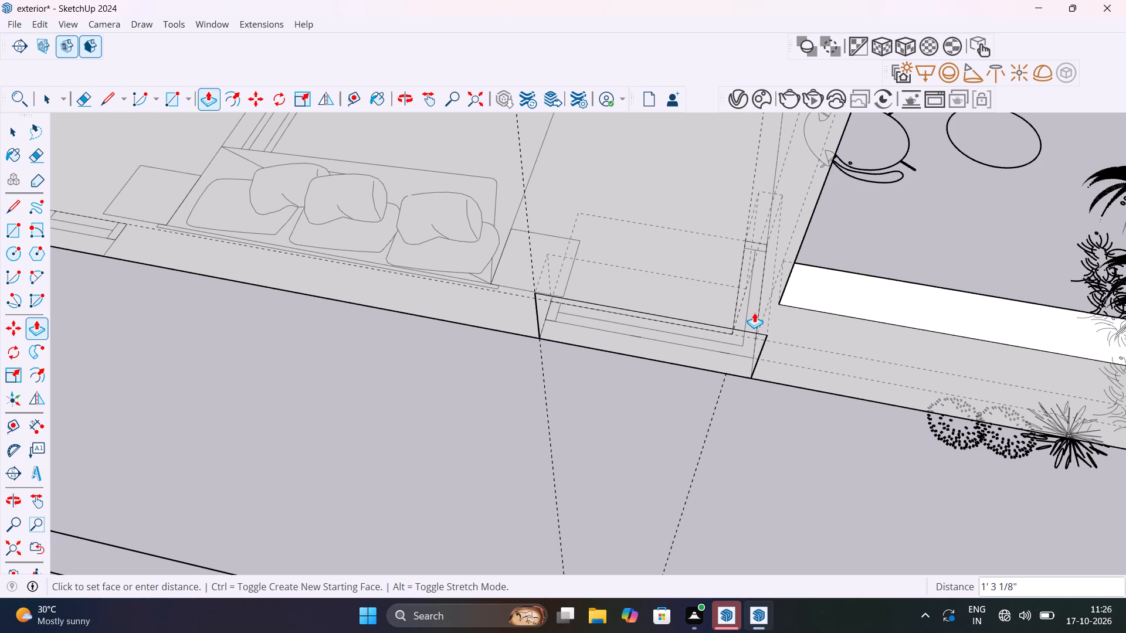
pyautogui.write("3'")
pyautogui.press('Return')
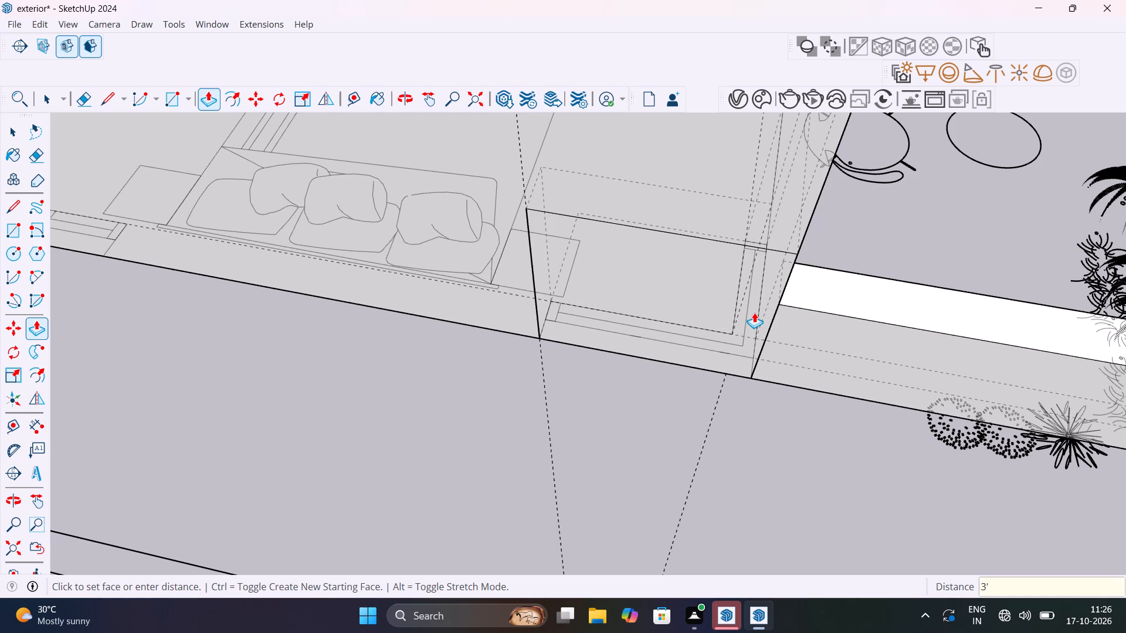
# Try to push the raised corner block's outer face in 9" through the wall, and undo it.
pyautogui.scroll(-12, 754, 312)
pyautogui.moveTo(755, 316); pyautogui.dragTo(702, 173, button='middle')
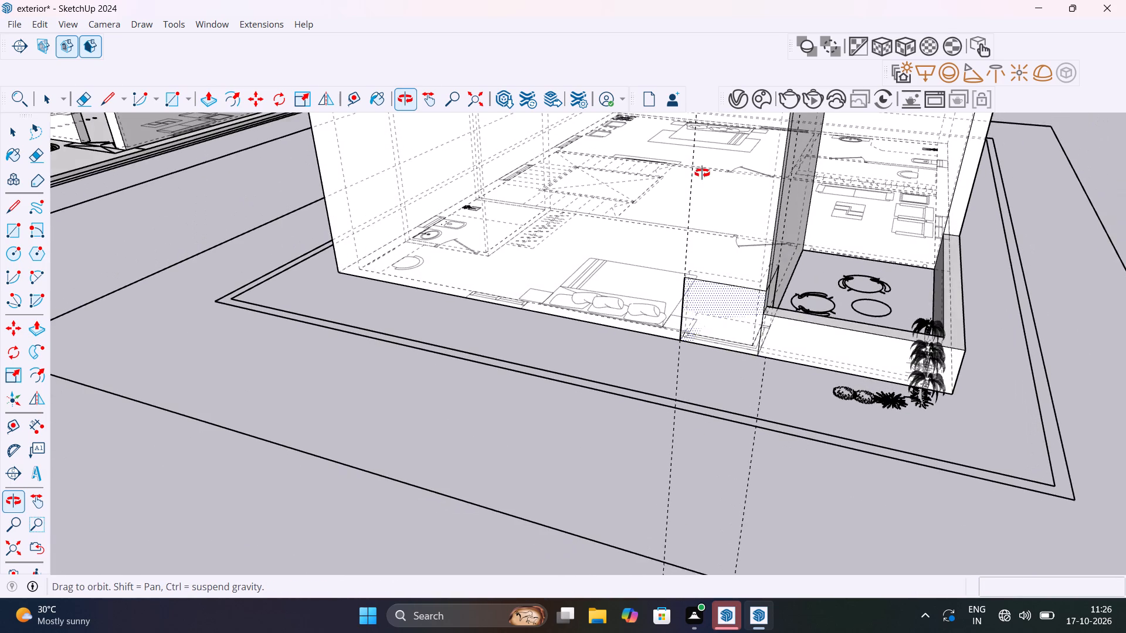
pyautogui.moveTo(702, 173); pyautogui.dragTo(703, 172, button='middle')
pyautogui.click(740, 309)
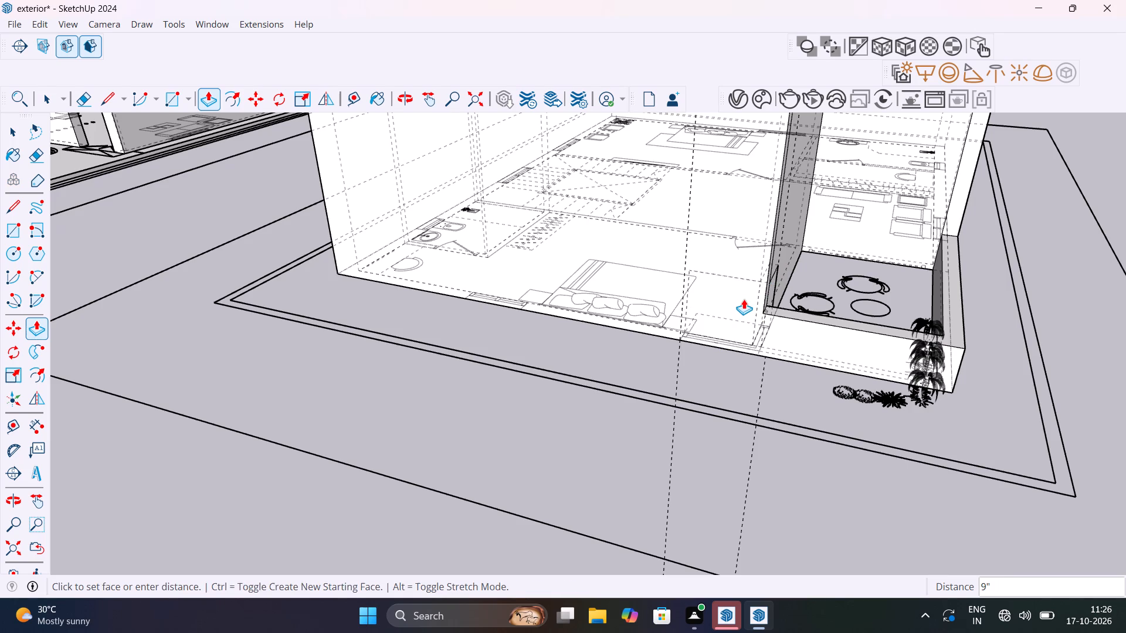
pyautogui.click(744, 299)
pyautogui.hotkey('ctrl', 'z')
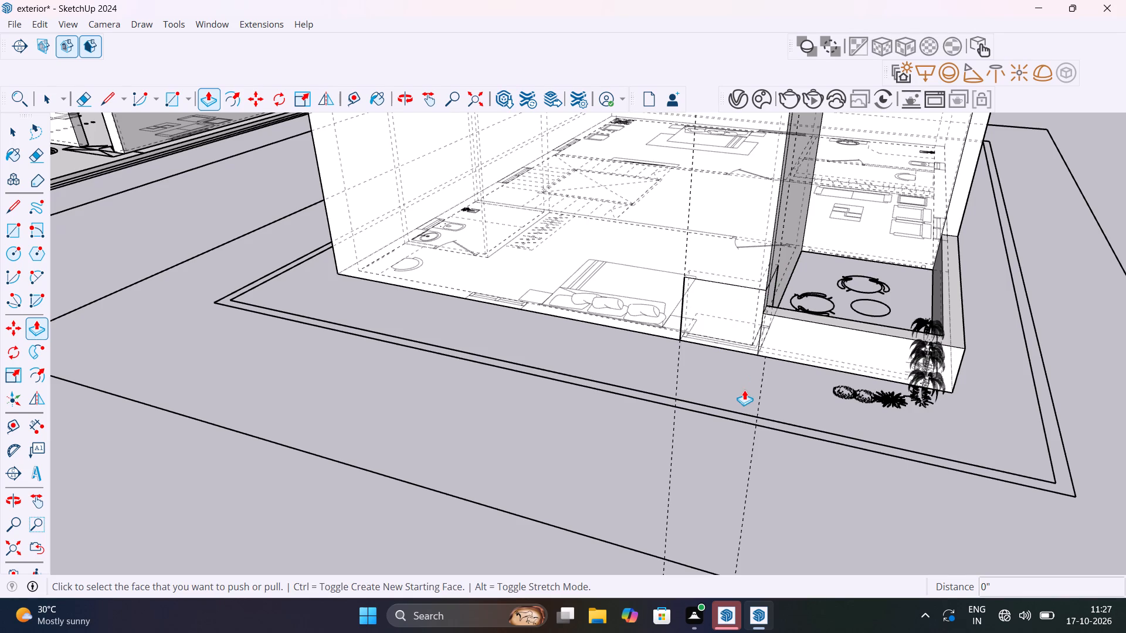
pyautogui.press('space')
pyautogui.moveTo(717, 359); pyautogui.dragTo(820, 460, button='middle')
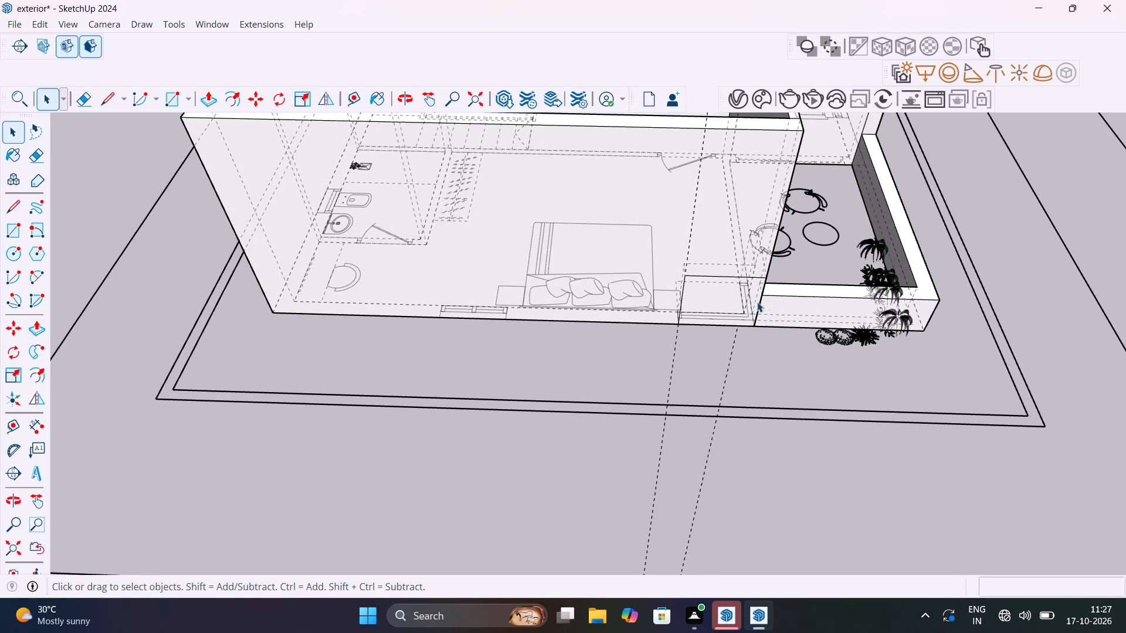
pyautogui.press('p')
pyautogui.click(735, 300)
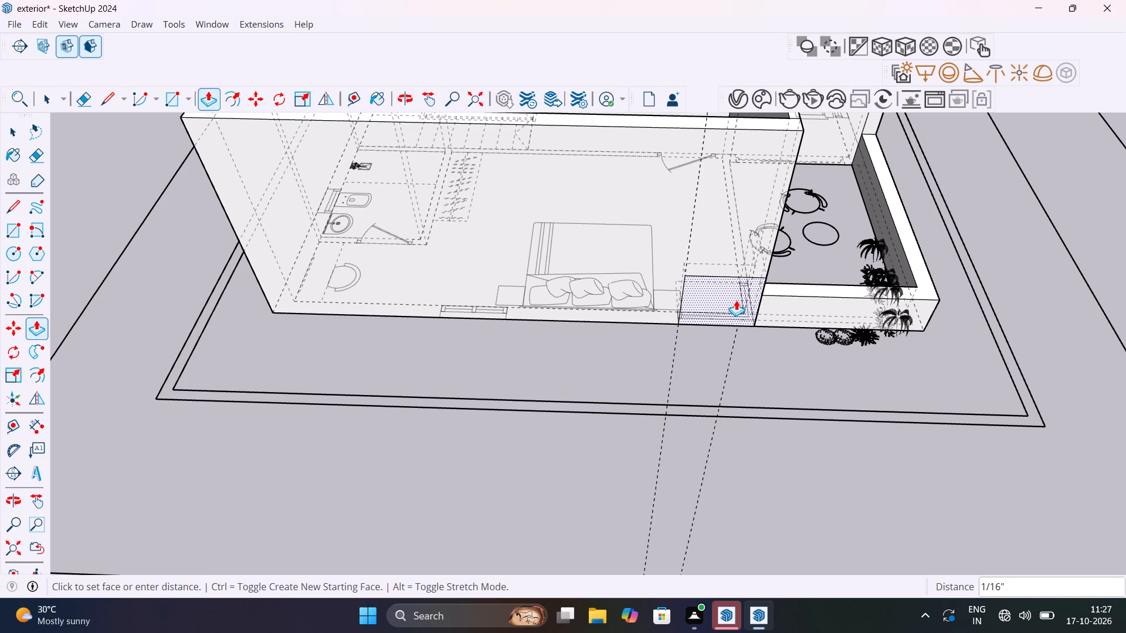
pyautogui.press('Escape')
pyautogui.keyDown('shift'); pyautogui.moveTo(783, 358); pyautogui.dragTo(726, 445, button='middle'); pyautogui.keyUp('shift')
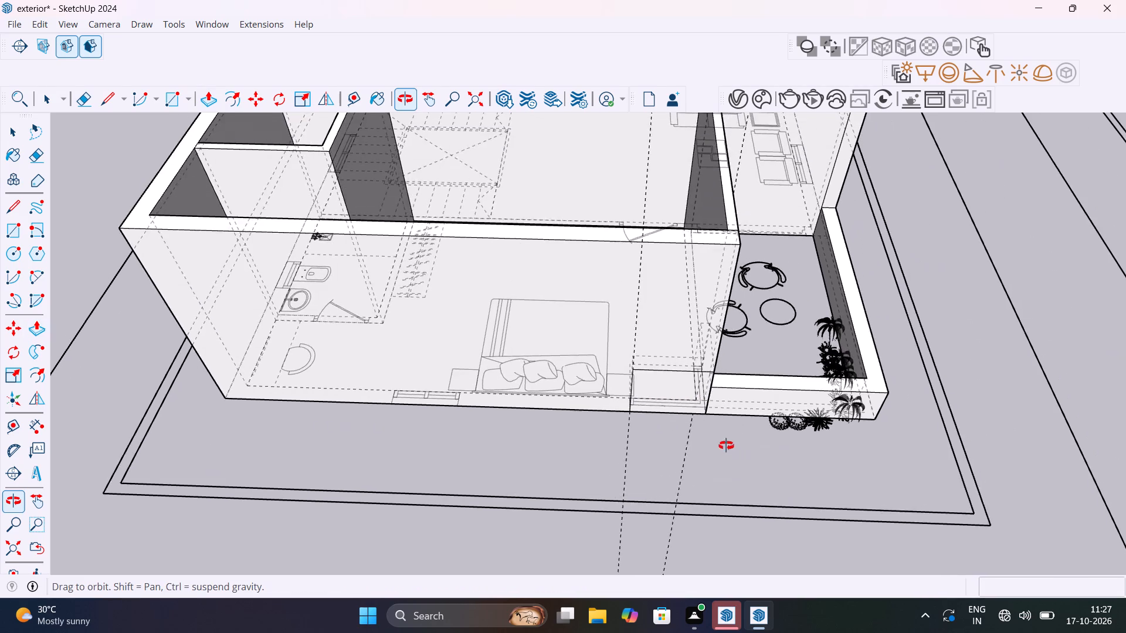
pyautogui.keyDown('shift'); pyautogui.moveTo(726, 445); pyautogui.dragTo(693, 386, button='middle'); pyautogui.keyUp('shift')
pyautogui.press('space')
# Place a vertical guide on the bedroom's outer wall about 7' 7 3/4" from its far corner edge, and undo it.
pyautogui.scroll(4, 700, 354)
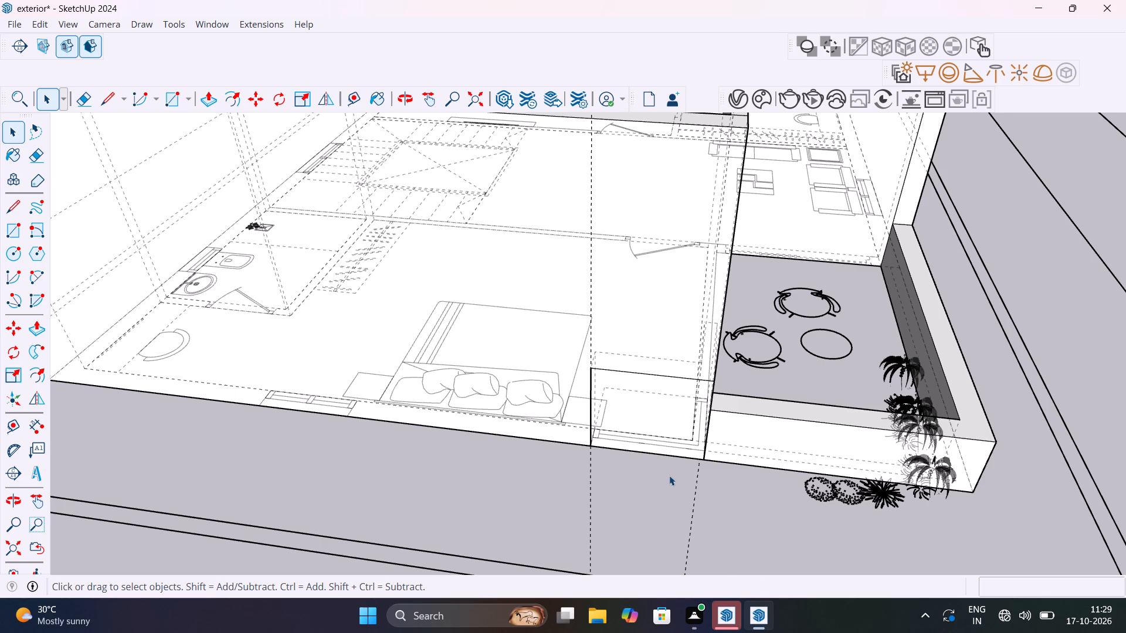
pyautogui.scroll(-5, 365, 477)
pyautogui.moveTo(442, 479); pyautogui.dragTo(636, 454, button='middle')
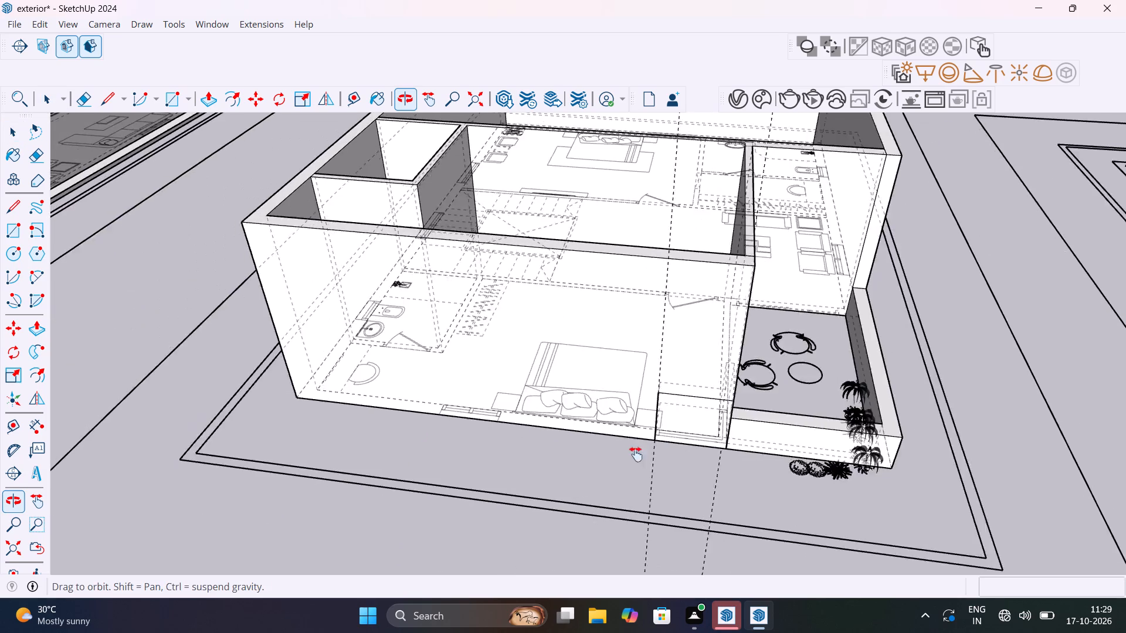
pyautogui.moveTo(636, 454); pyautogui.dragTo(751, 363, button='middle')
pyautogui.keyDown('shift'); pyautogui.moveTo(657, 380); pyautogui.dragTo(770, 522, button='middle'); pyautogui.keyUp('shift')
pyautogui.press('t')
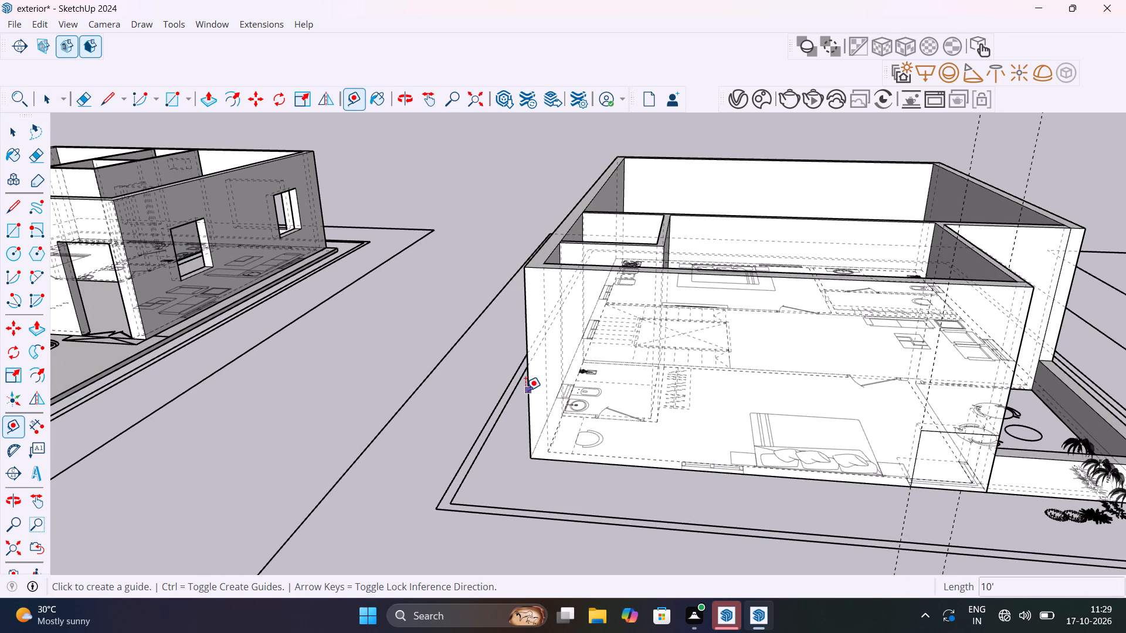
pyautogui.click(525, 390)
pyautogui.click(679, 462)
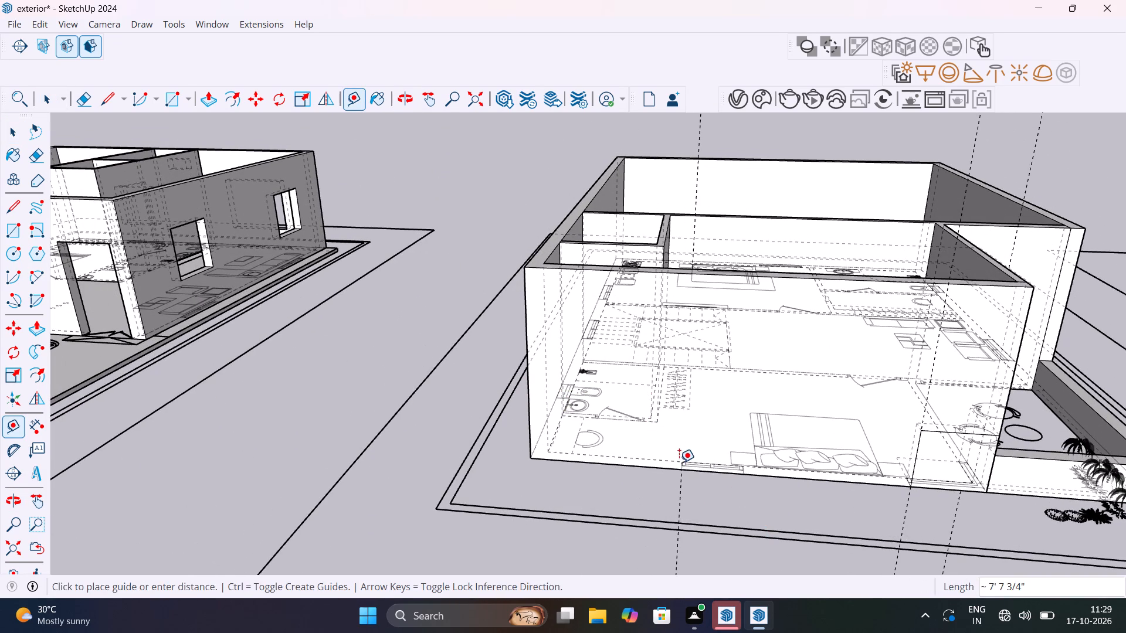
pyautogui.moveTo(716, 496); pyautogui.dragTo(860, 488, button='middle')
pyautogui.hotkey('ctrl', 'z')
# Place vertical guides at both ends of the plan's window beside the bed, about 7' 7 5/16" from the wall corner and 3' apart.
pyautogui.click(693, 377)
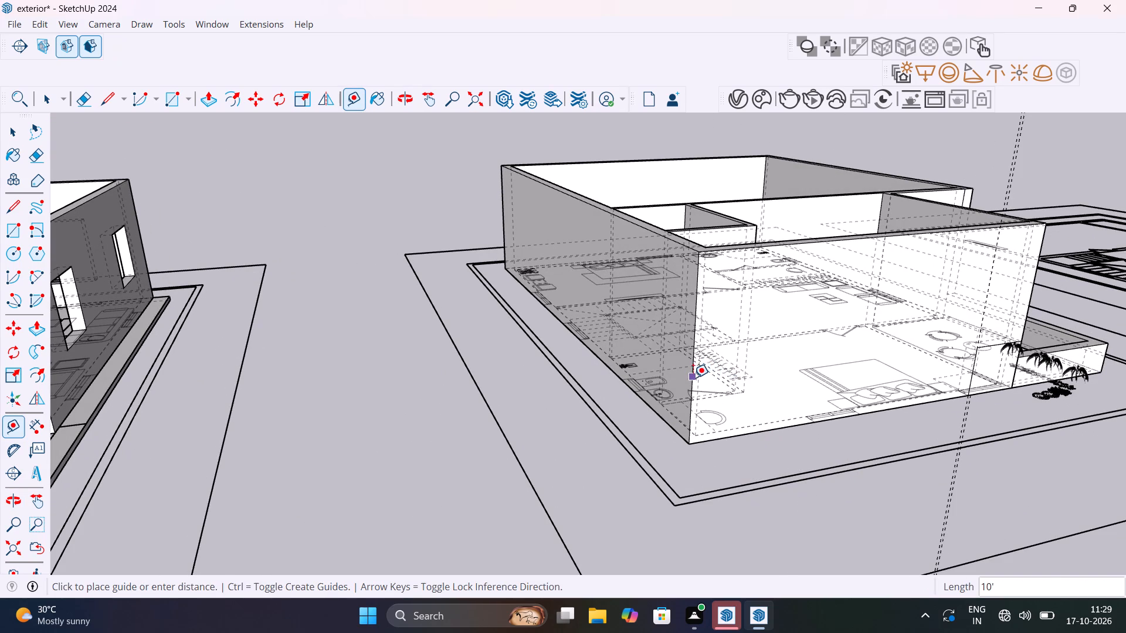
pyautogui.scroll(5, 816, 423)
pyautogui.moveTo(816, 423); pyautogui.dragTo(679, 443, button='middle')
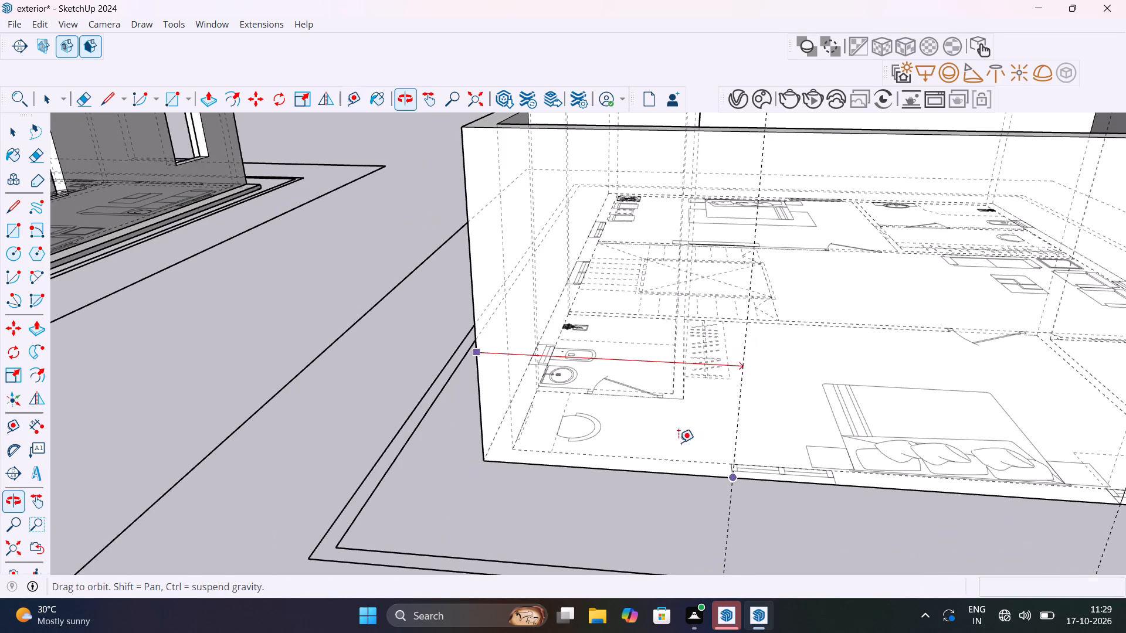
pyautogui.click(731, 478)
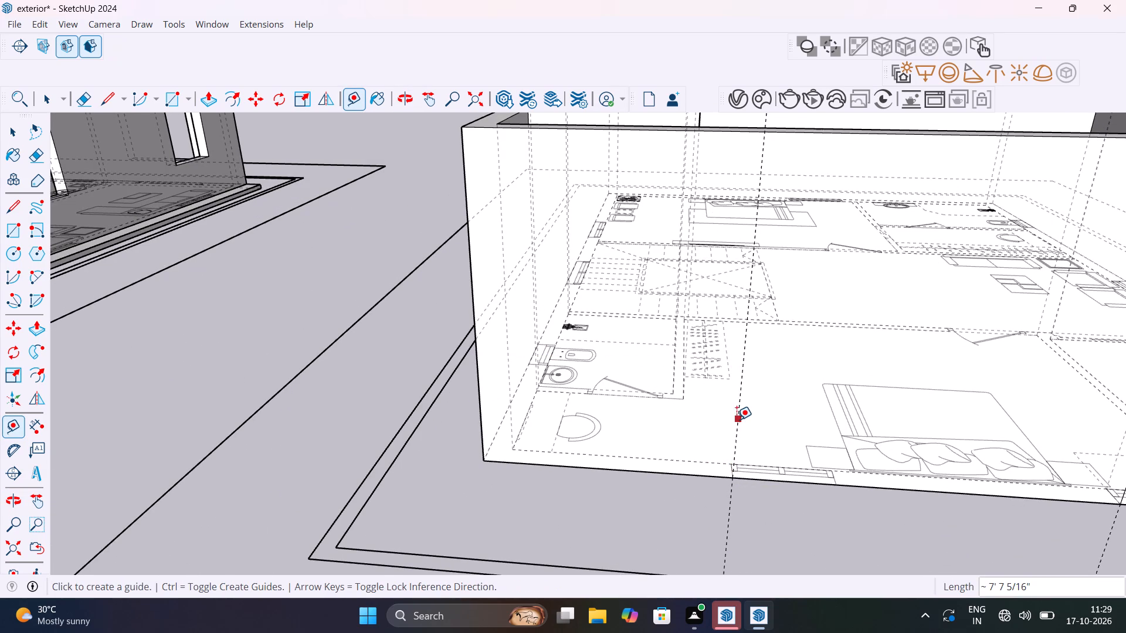
pyautogui.click(737, 419)
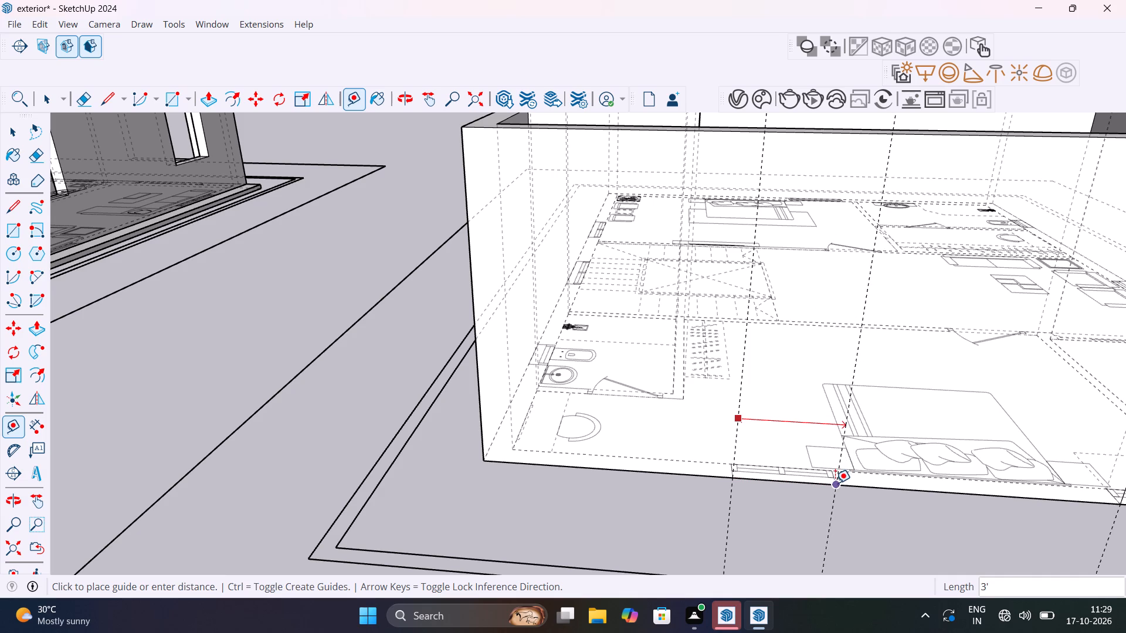
pyautogui.click(835, 483)
# Place a horizontal guide 3' above the bottom edge of the bedroom's outer wall.
pyautogui.click(802, 483)
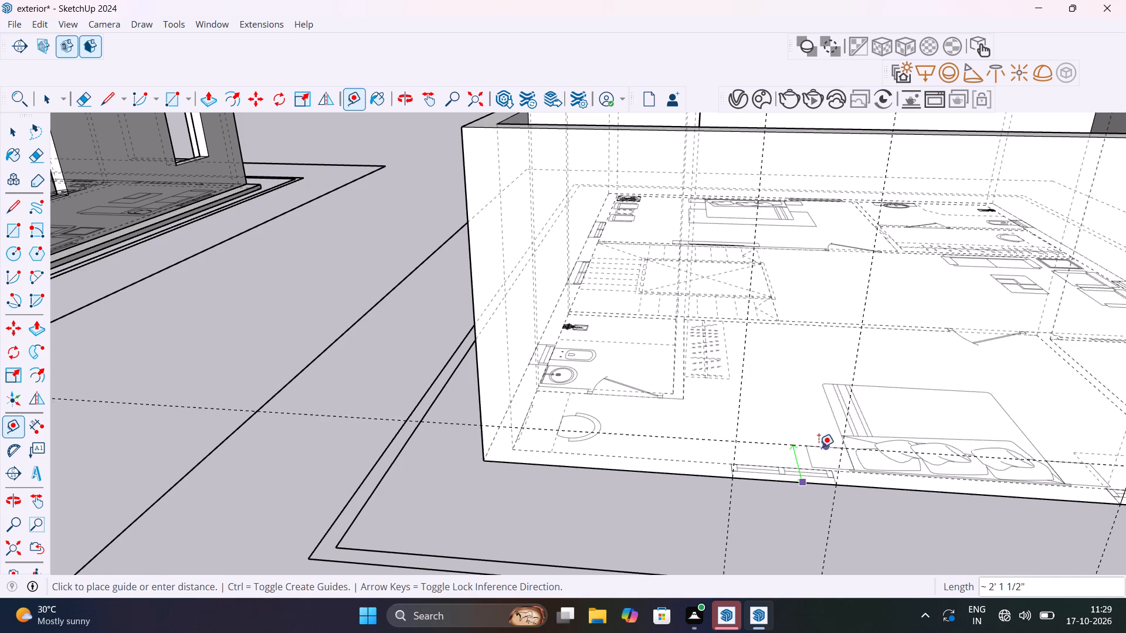
pyautogui.write("3'")
pyautogui.press('Return')
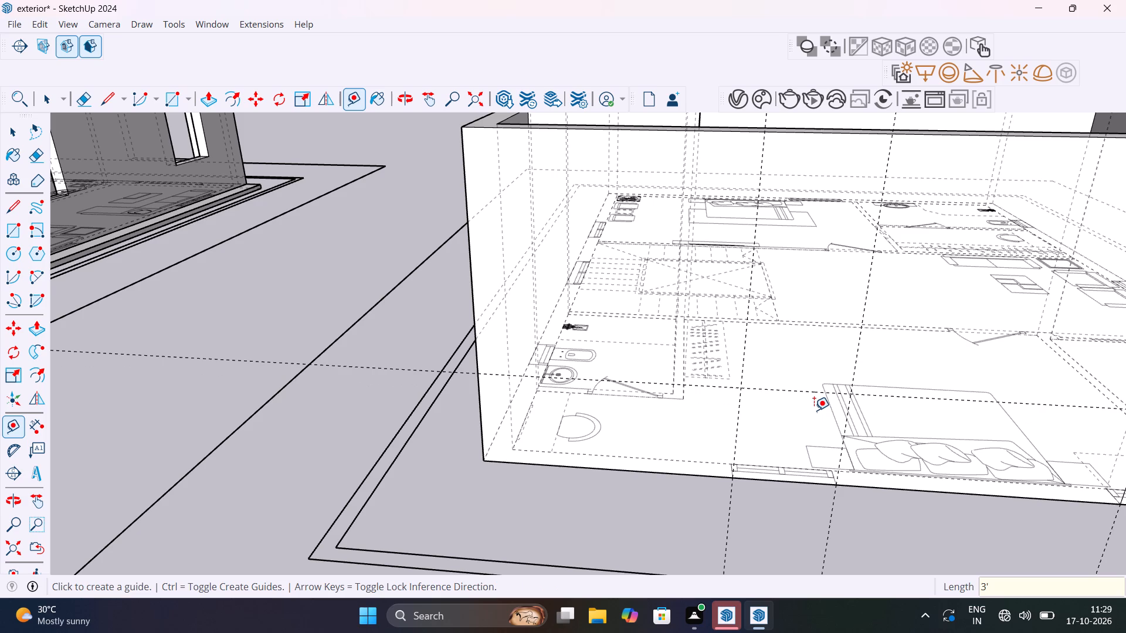
# Start another horizontal guide above the 3' guide on the bedroom's outer wall.
pyautogui.keyDown('shift'); pyautogui.moveTo(813, 410); pyautogui.dragTo(756, 499, button='middle'); pyautogui.keyUp('shift')
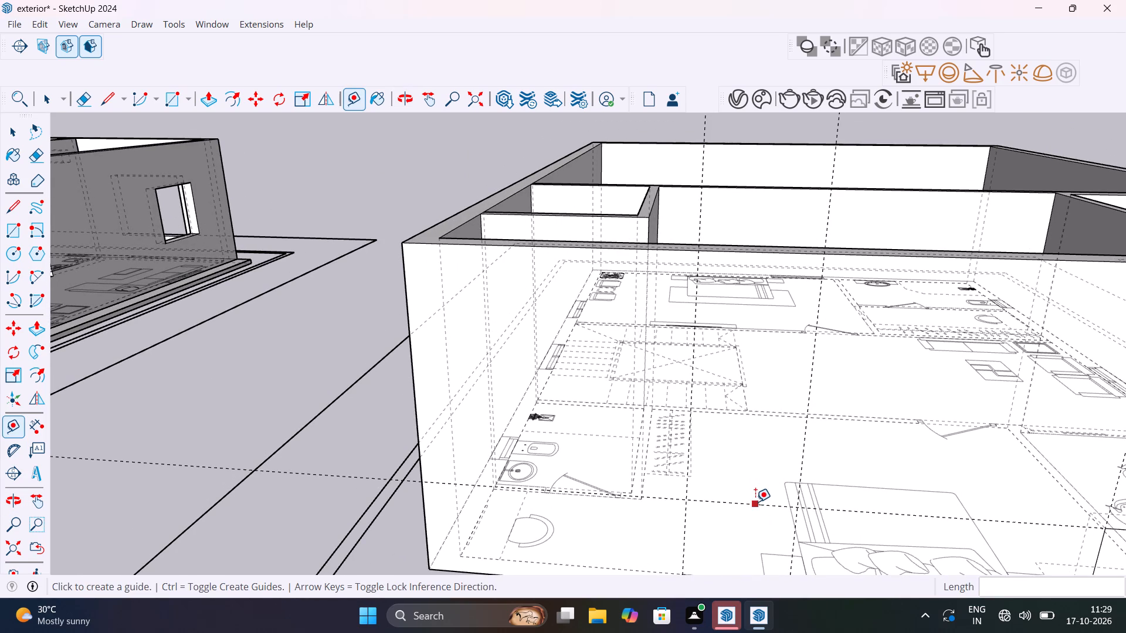
pyautogui.click(755, 503)
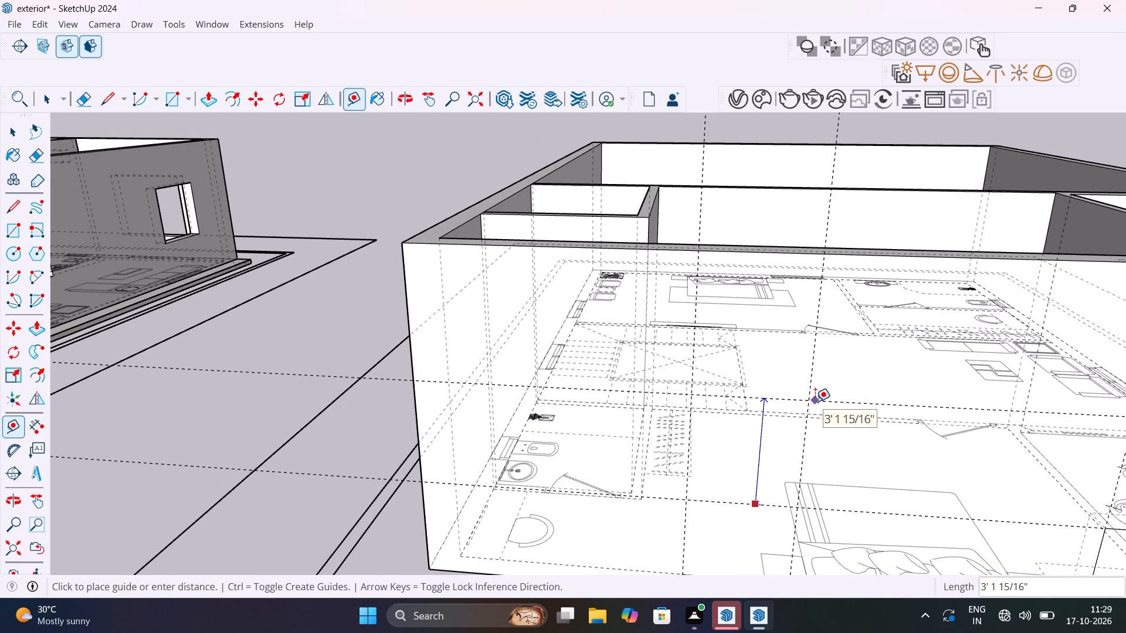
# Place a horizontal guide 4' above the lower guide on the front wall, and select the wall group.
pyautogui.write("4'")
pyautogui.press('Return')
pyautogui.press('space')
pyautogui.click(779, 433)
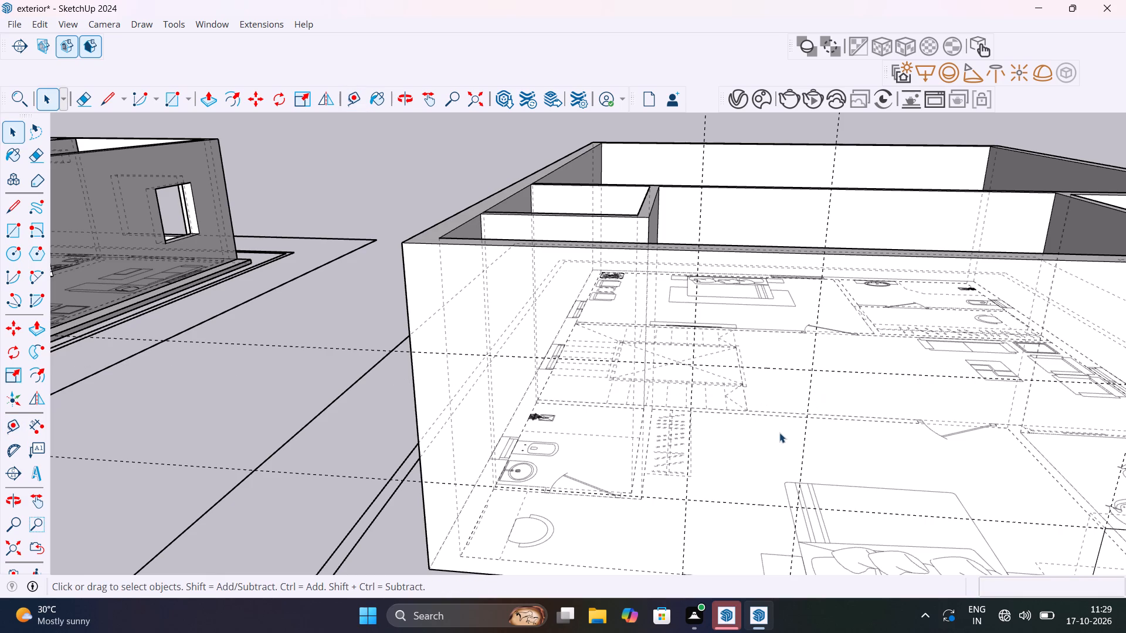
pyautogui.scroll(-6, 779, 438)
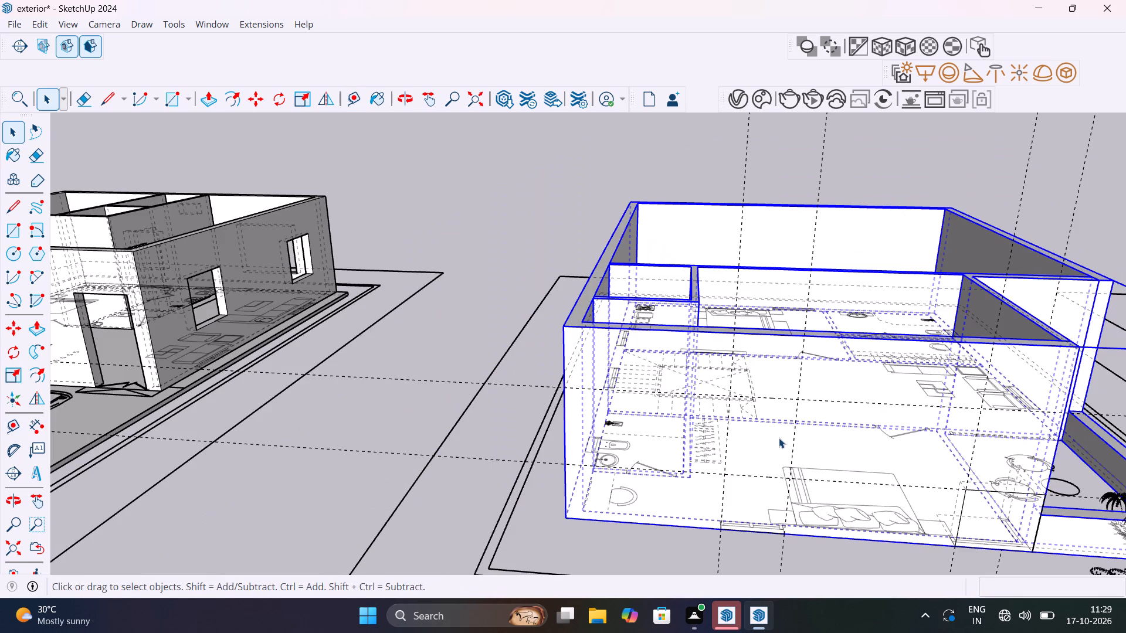
# Step back through the edit history to remove the front-wall guides and wall grouping, keeping the raised interior partition walls.
pyautogui.hotkey('ctrl', 'z')
pyautogui.hotkey('ctrl', 'z')
pyautogui.hotkey('ctrl', 'z')
pyautogui.hotkey('ctrl', 'z')
pyautogui.hotkey('ctrl', 'z')
pyautogui.hotkey('ctrl', 'z')
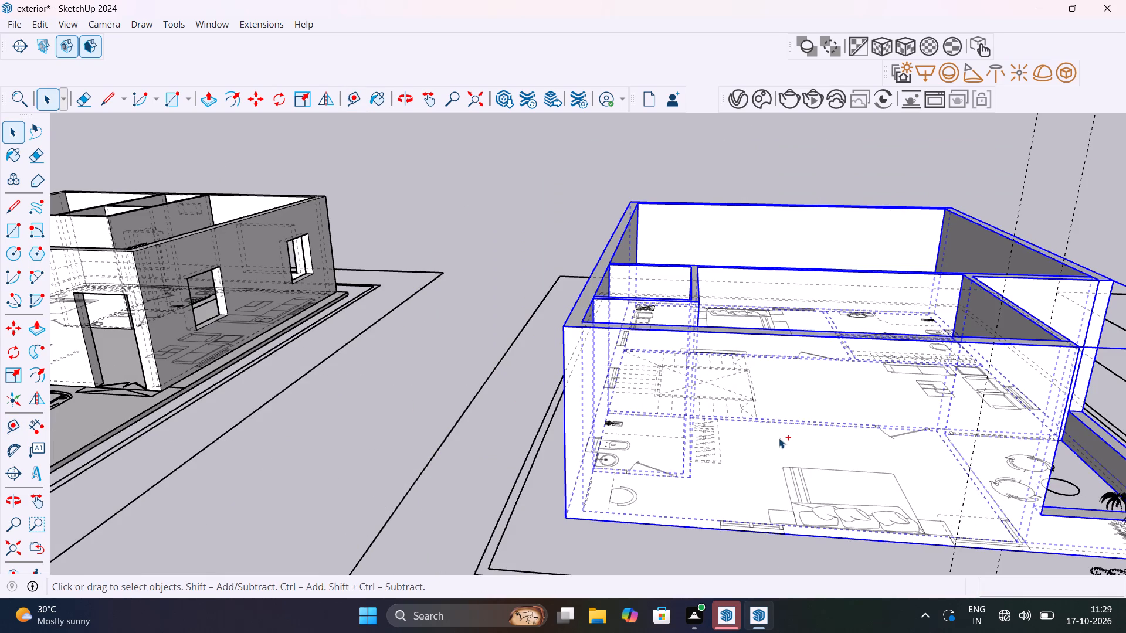
pyautogui.hotkey('ctrl', 'z')
pyautogui.hotkey('ctrl', 'z')
pyautogui.hotkey('ctrl', 'z')
pyautogui.hotkey('ctrl', 'z')
pyautogui.hotkey('ctrl', 'z')
pyautogui.hotkey('ctrl', 'z')
pyautogui.hotkey('ctrl', 'z')
pyautogui.hotkey('ctrl', 'z')
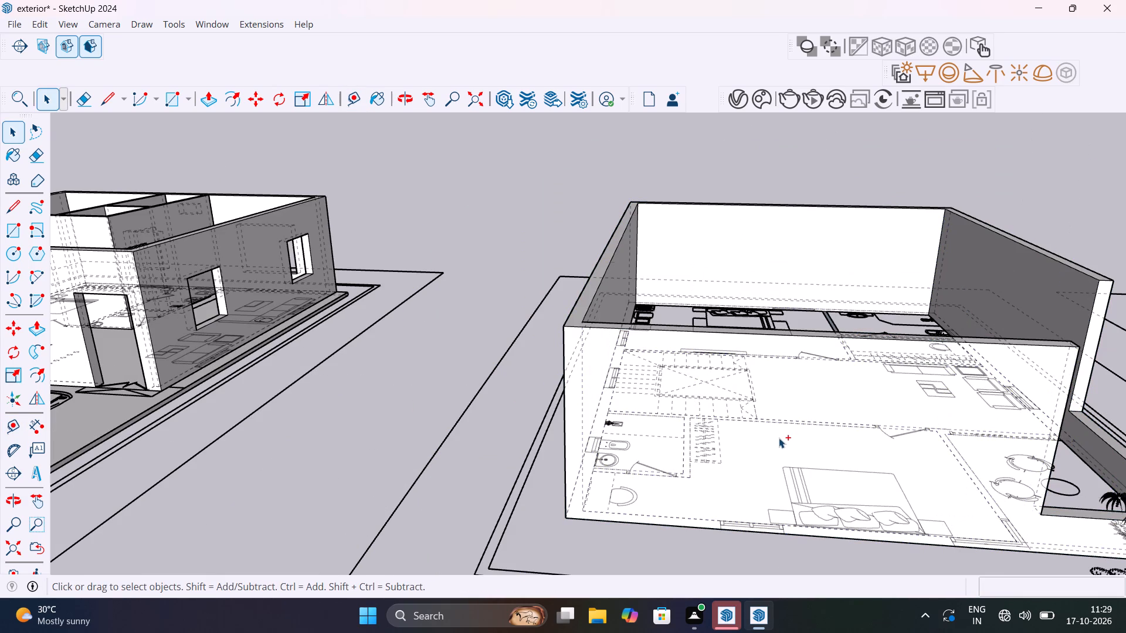
pyautogui.hotkey('ctrl', 'z')
pyautogui.hotkey('ctrl', 'z')
pyautogui.hotkey('ctrl', 'z')
pyautogui.hotkey('ctrl', 'z')
pyautogui.hotkey('ctrl', 'z')
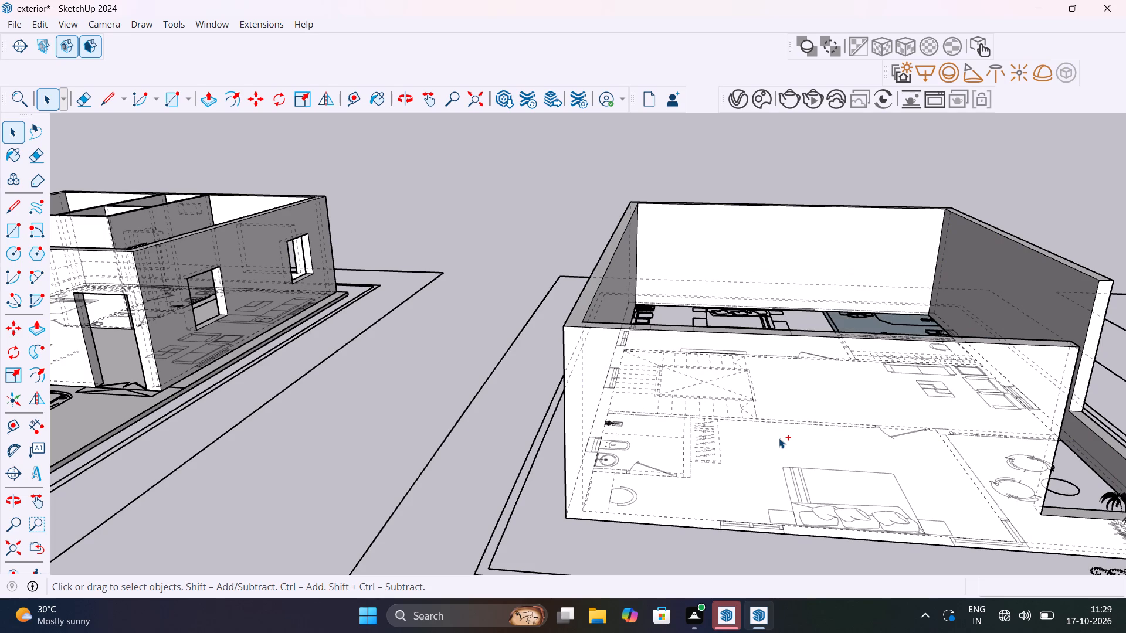
pyautogui.hotkey('ctrl', 'y')
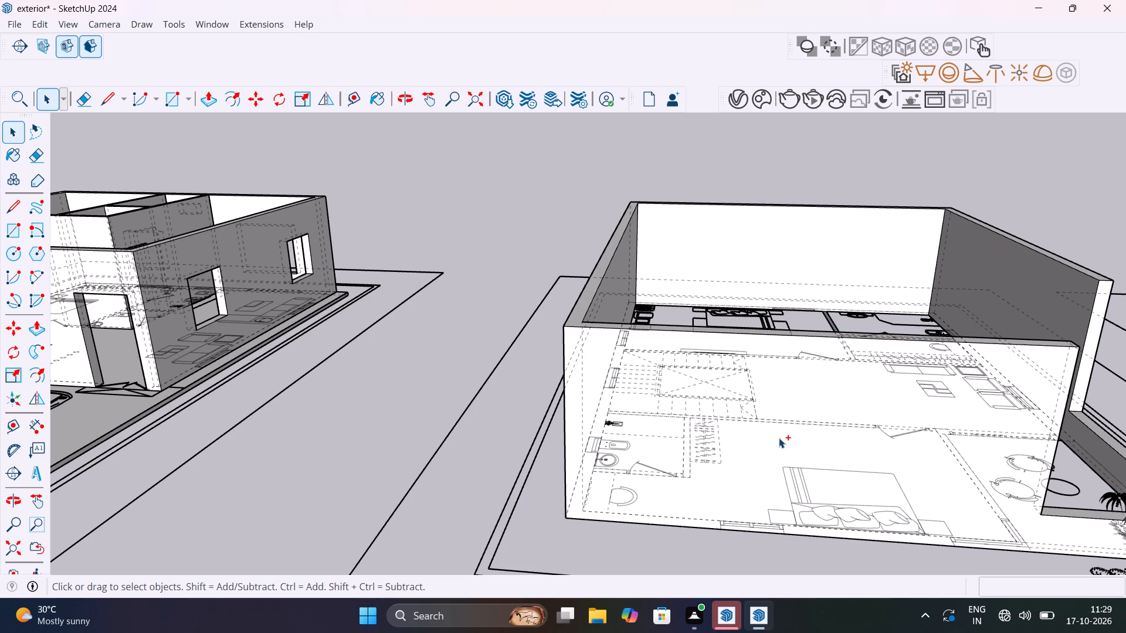
pyautogui.hotkey('ctrl', 'y')
pyautogui.hotkey('ctrl', 'y')
pyautogui.hotkey('ctrl', 'y')
pyautogui.hotkey('ctrl', 'y')
pyautogui.hotkey('ctrl', 'y')
pyautogui.hotkey('ctrl', 'y')
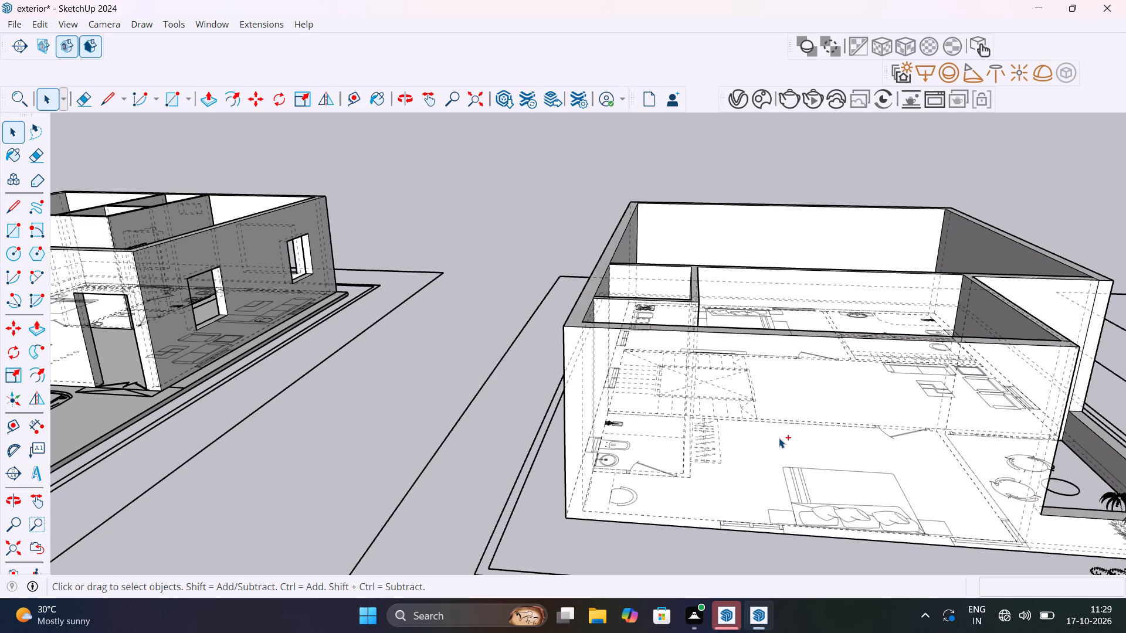
# Select the front face of the middle building's outer wall, with its hidden back edges shown.
pyautogui.press('space')
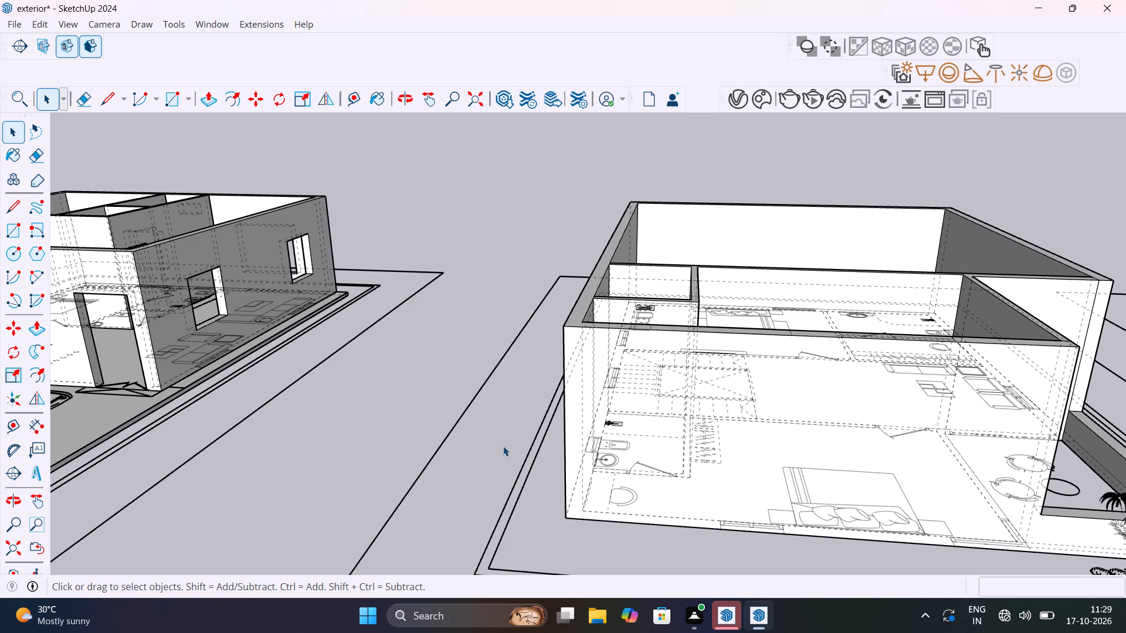
pyautogui.click(503, 446)
pyautogui.click(714, 440)
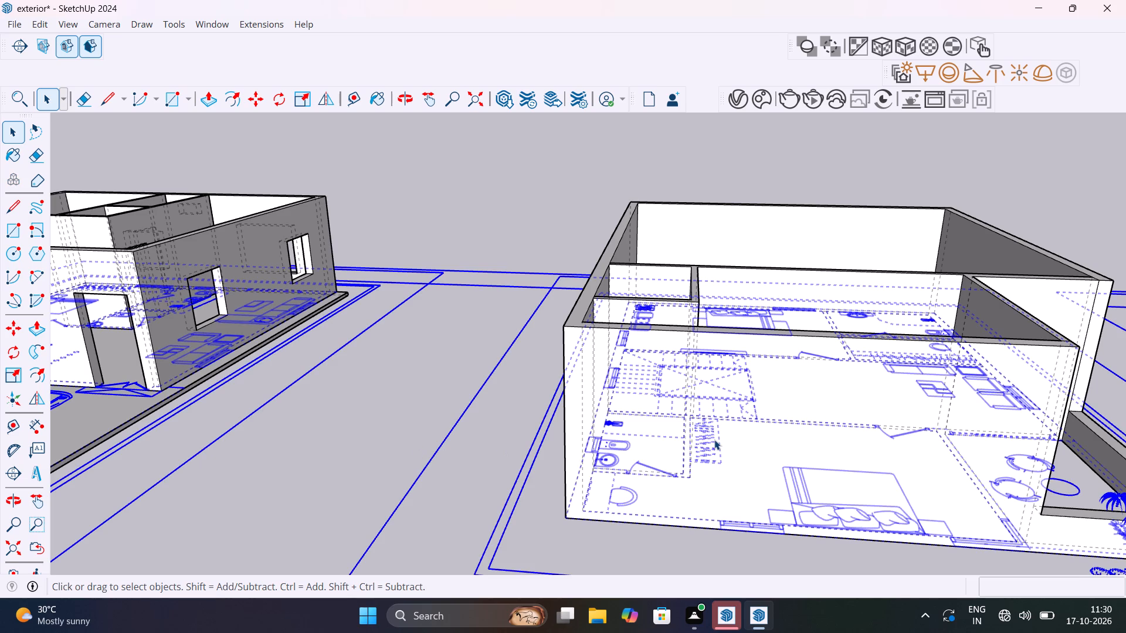
pyautogui.scroll(-14, 714, 440)
pyautogui.click(847, 261)
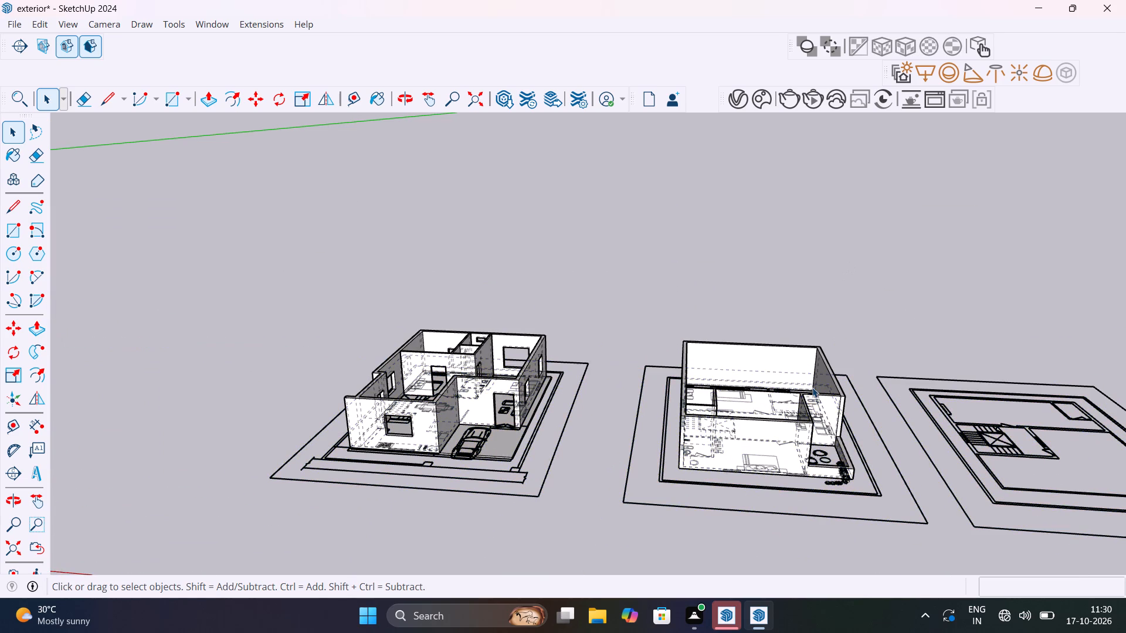
pyautogui.press('k')
pyautogui.click(782, 416)
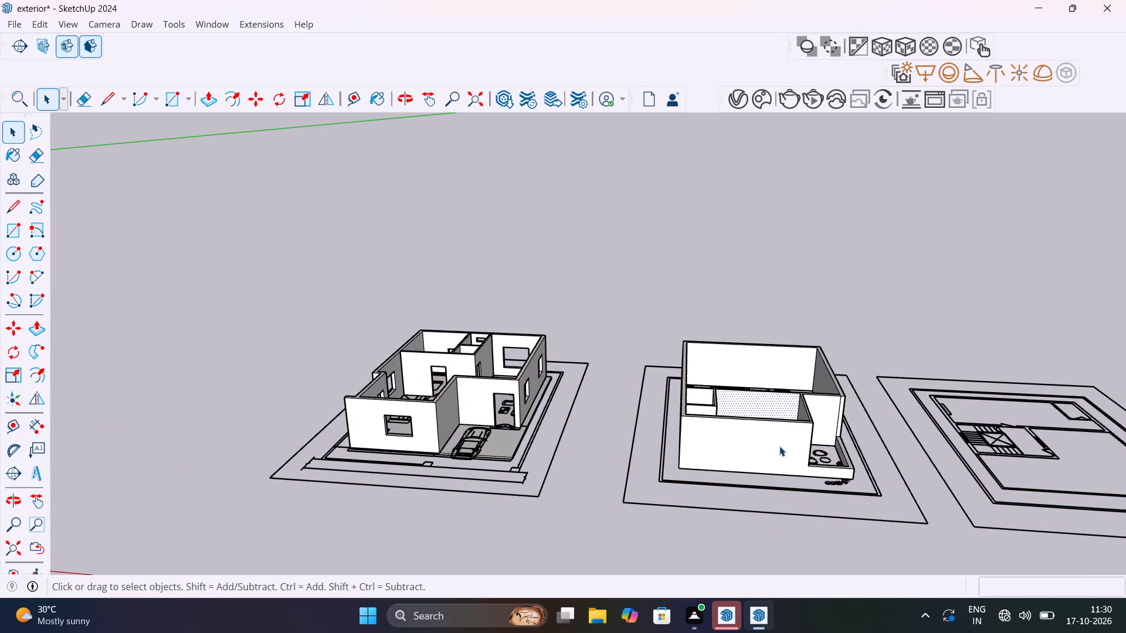
pyautogui.click(779, 446)
pyautogui.scroll(4, 779, 446)
pyautogui.press('k')
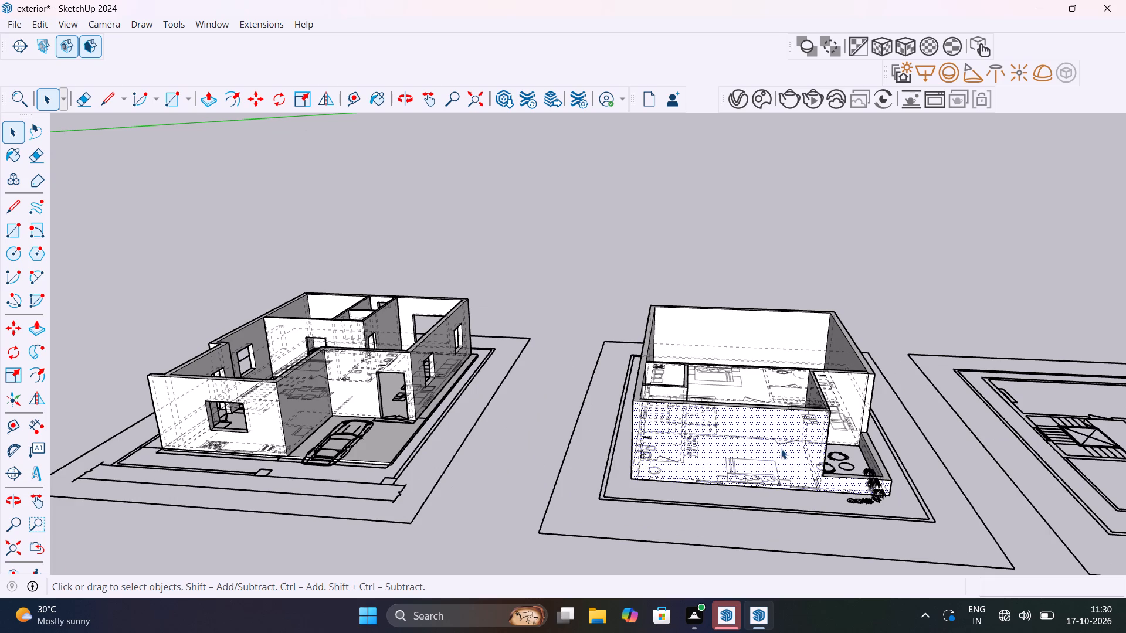
# Place two vertical guides on the front wall at the plan window's two ends, the first about 7' 7" from the wall corner.
pyautogui.scroll(9, 809, 492)
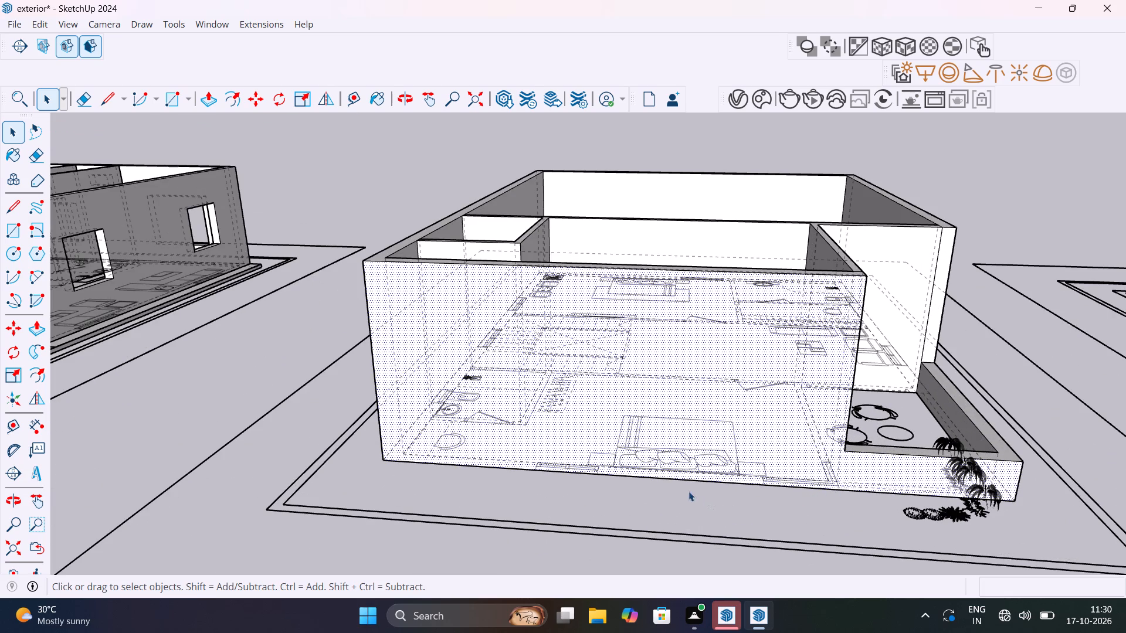
pyautogui.moveTo(696, 489); pyautogui.dragTo(1022, 506, button='middle')
pyautogui.moveTo(298, 387); pyautogui.dragTo(495, 384, button='middle')
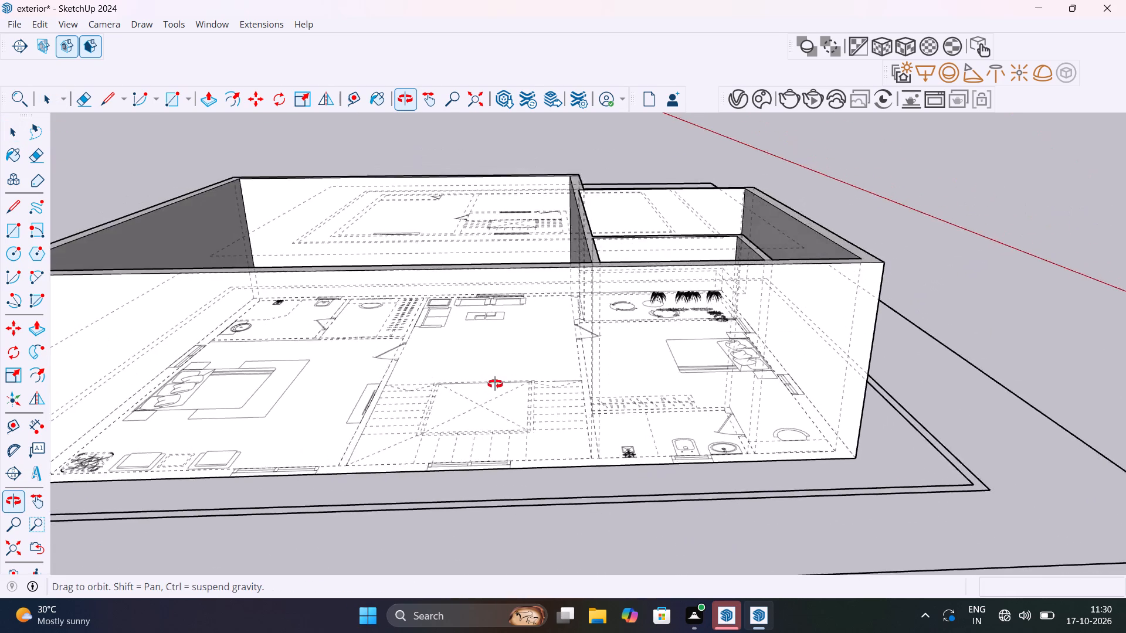
pyautogui.moveTo(495, 384); pyautogui.dragTo(0, 468, button='middle')
pyautogui.scroll(5, 525, 486)
pyautogui.scroll(-7, 525, 485)
pyautogui.moveTo(527, 484); pyautogui.dragTo(627, 394, button='middle')
pyautogui.scroll(5, 715, 362)
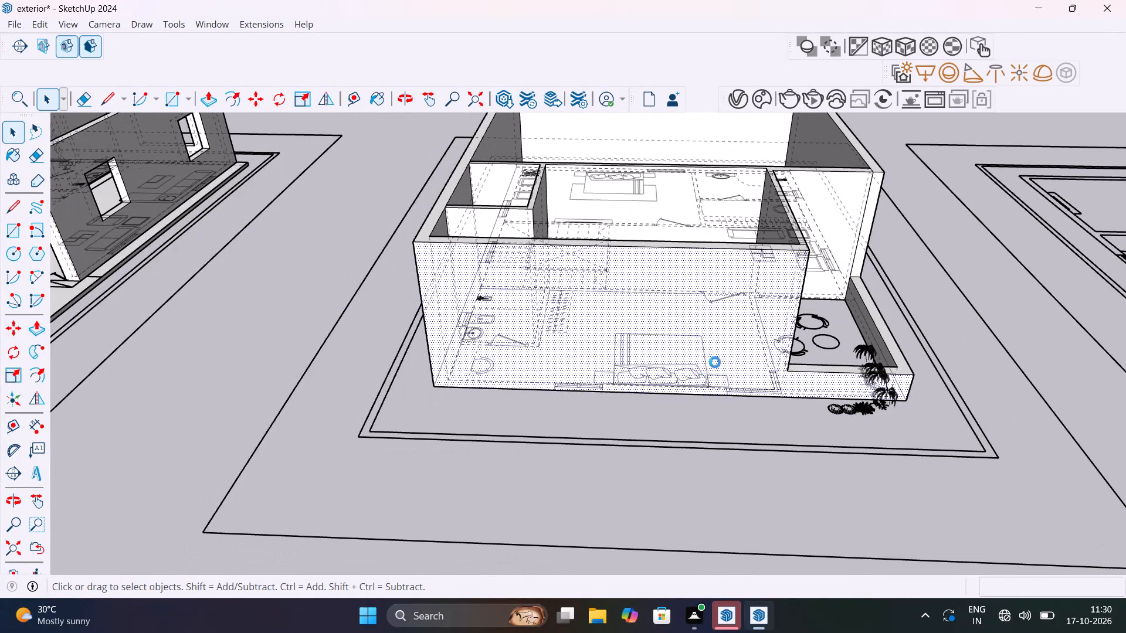
pyautogui.scroll(5, 749, 387)
pyautogui.scroll(-1, 531, 413)
pyautogui.keyDown('shift'); pyautogui.moveTo(531, 413); pyautogui.dragTo(735, 366, button='middle'); pyautogui.keyUp('shift')
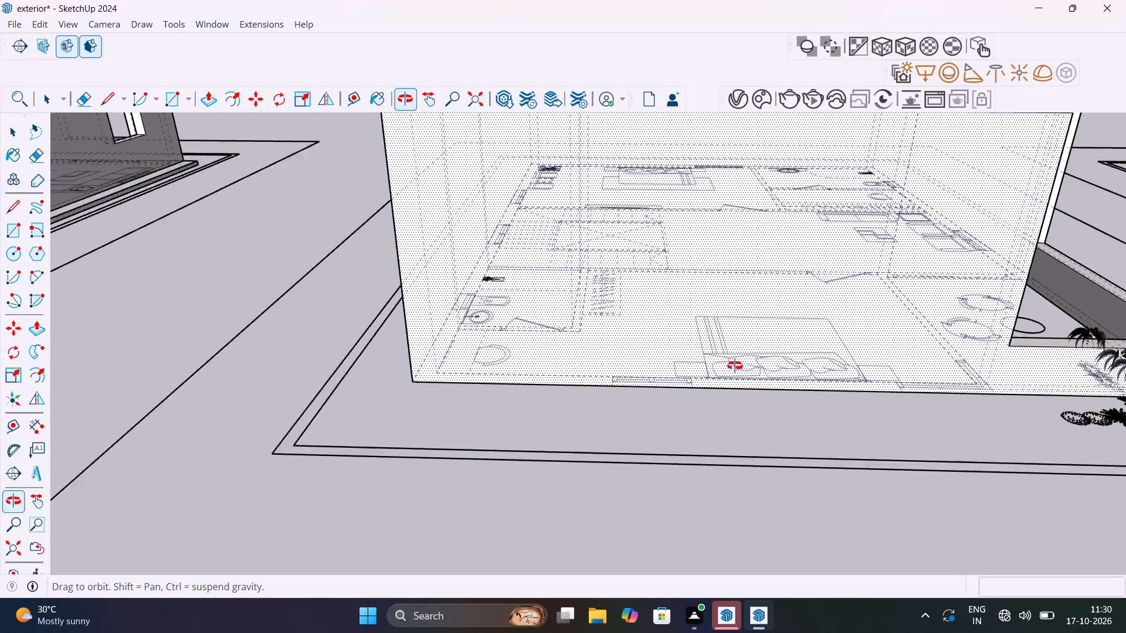
pyautogui.keyDown('shift'); pyautogui.moveTo(735, 366); pyautogui.dragTo(749, 466, button='middle'); pyautogui.keyUp('shift')
pyautogui.press('t')
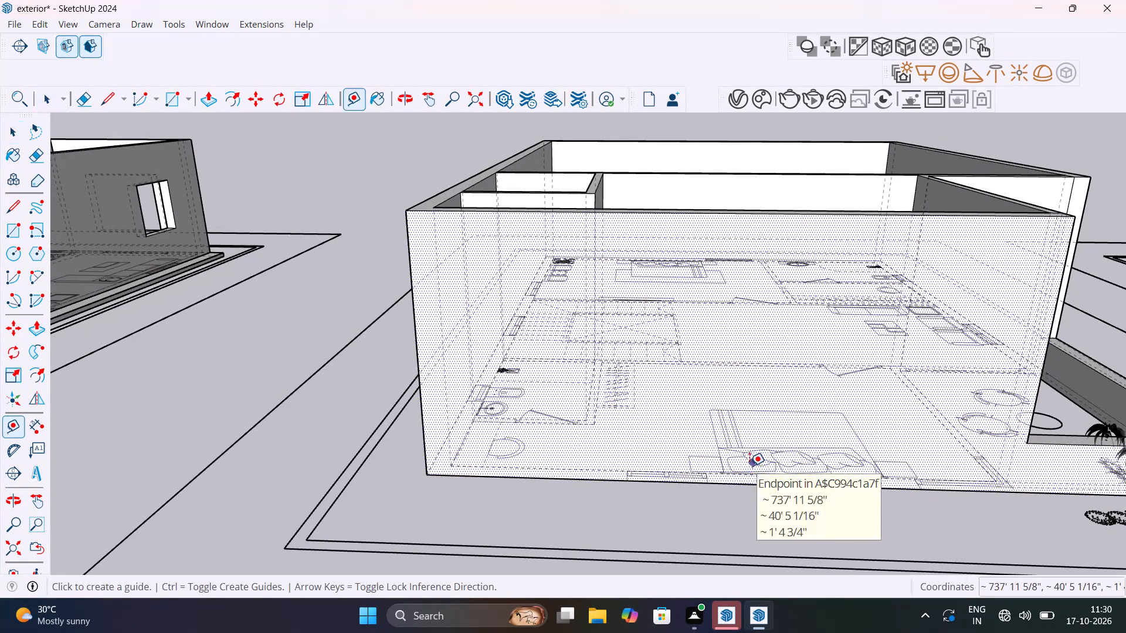
pyautogui.click(415, 365)
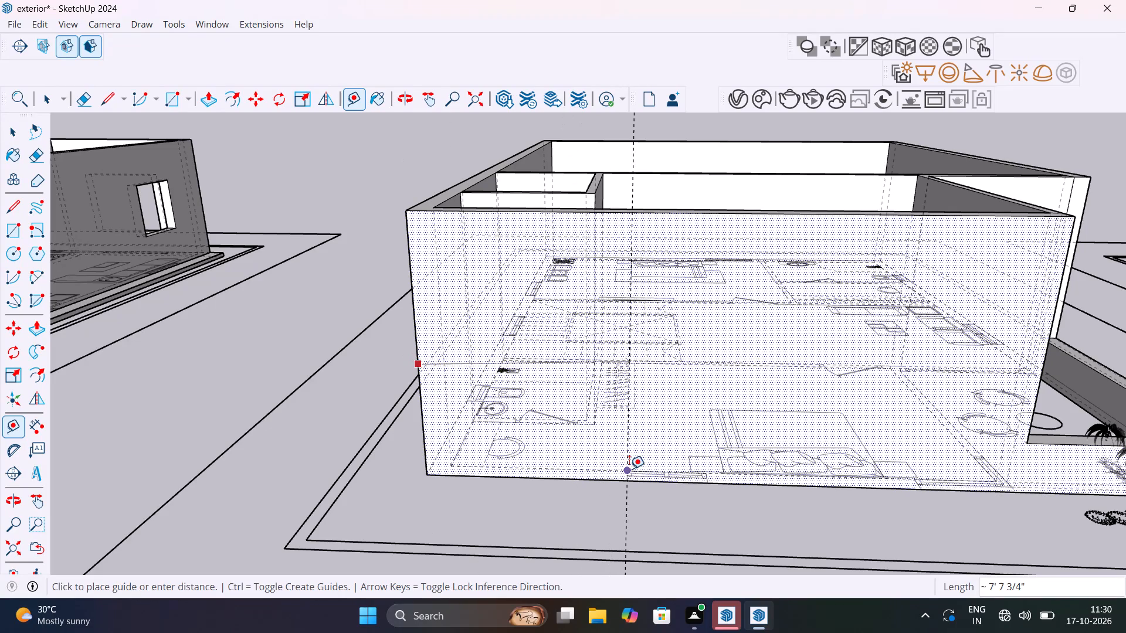
pyautogui.scroll(15, 629, 478)
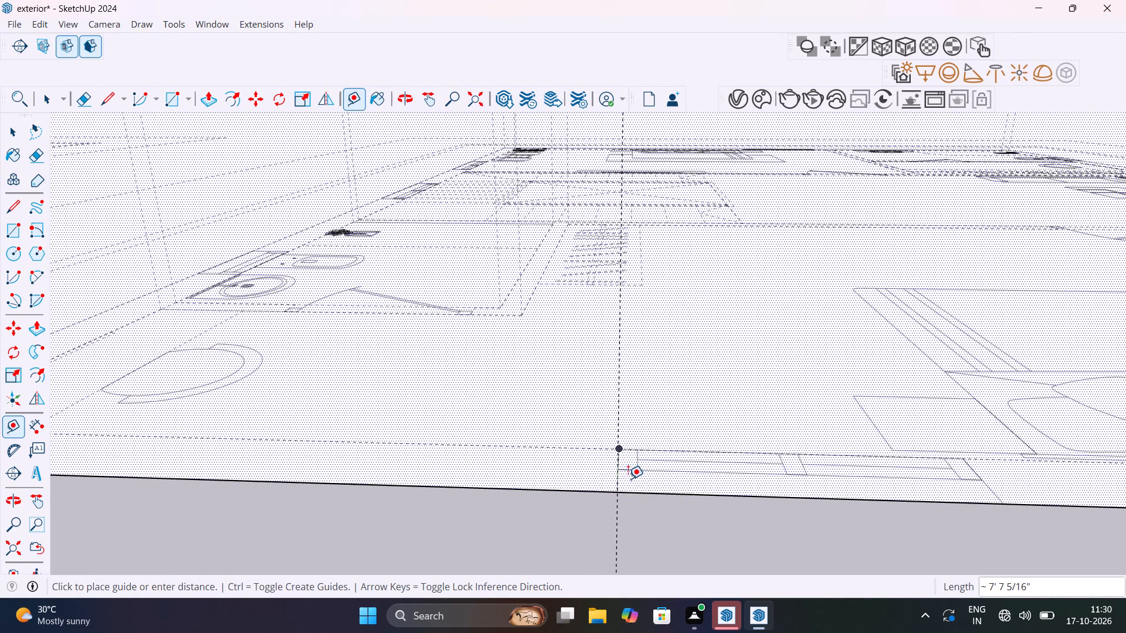
pyautogui.moveTo(628, 479); pyautogui.dragTo(757, 429, button='middle')
pyautogui.click(866, 369)
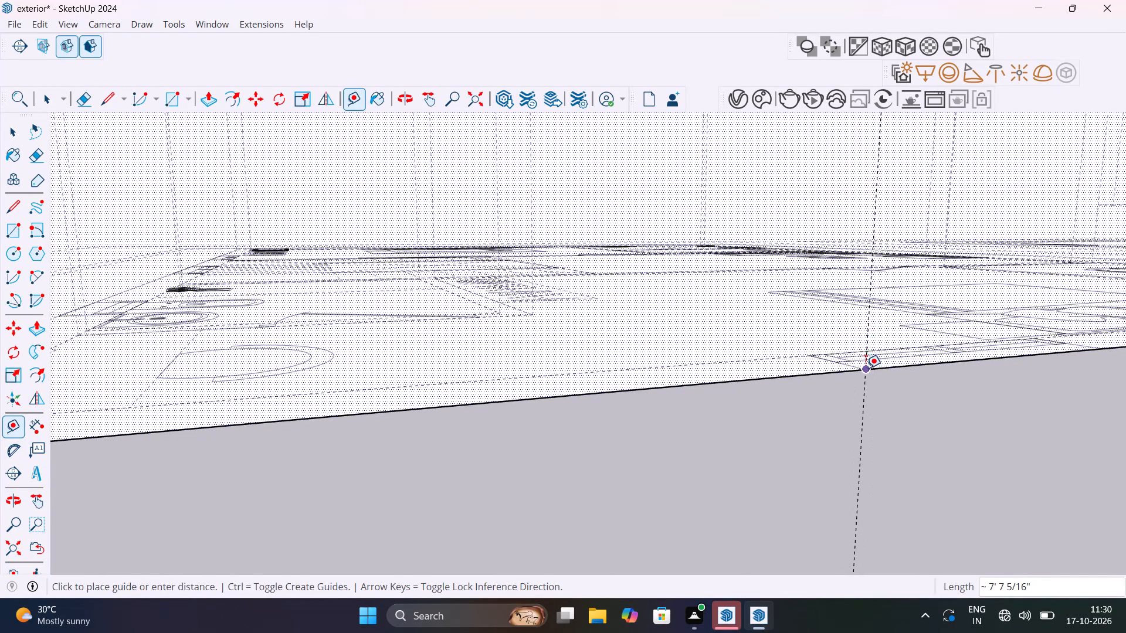
pyautogui.scroll(-11, 845, 386)
pyautogui.moveTo(836, 440); pyautogui.dragTo(662, 515, button='middle')
pyautogui.click(629, 438)
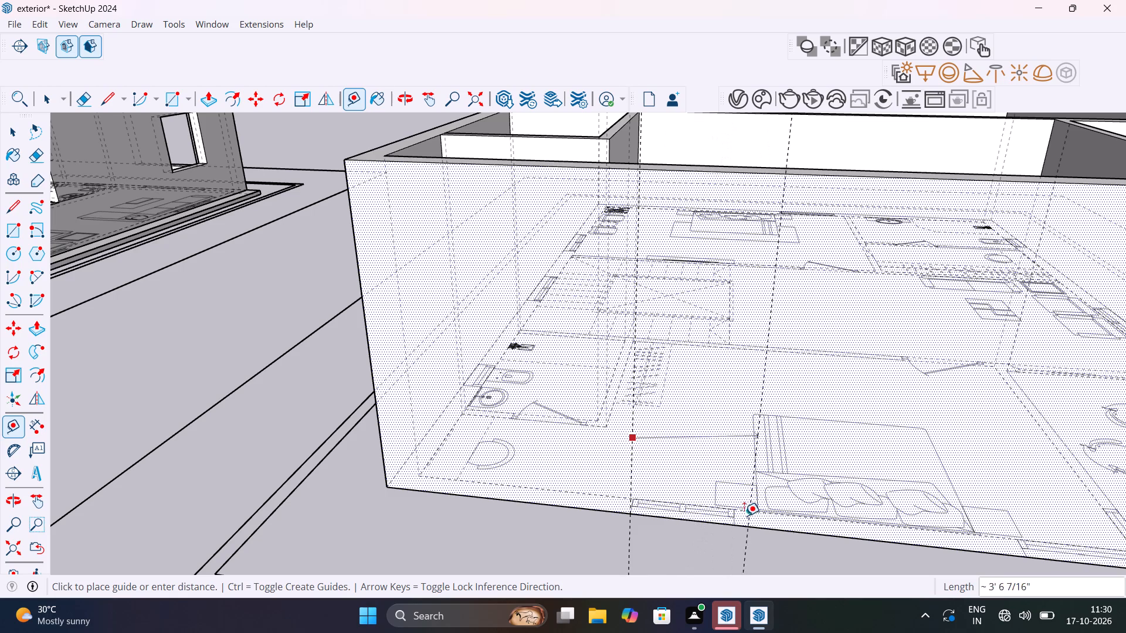
pyautogui.click(737, 522)
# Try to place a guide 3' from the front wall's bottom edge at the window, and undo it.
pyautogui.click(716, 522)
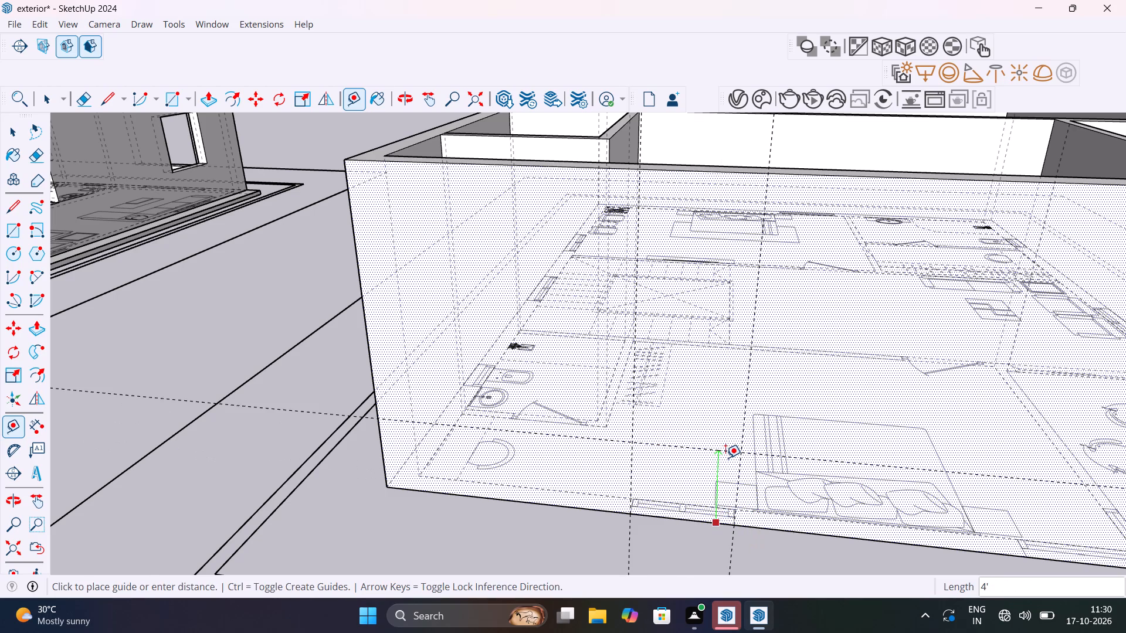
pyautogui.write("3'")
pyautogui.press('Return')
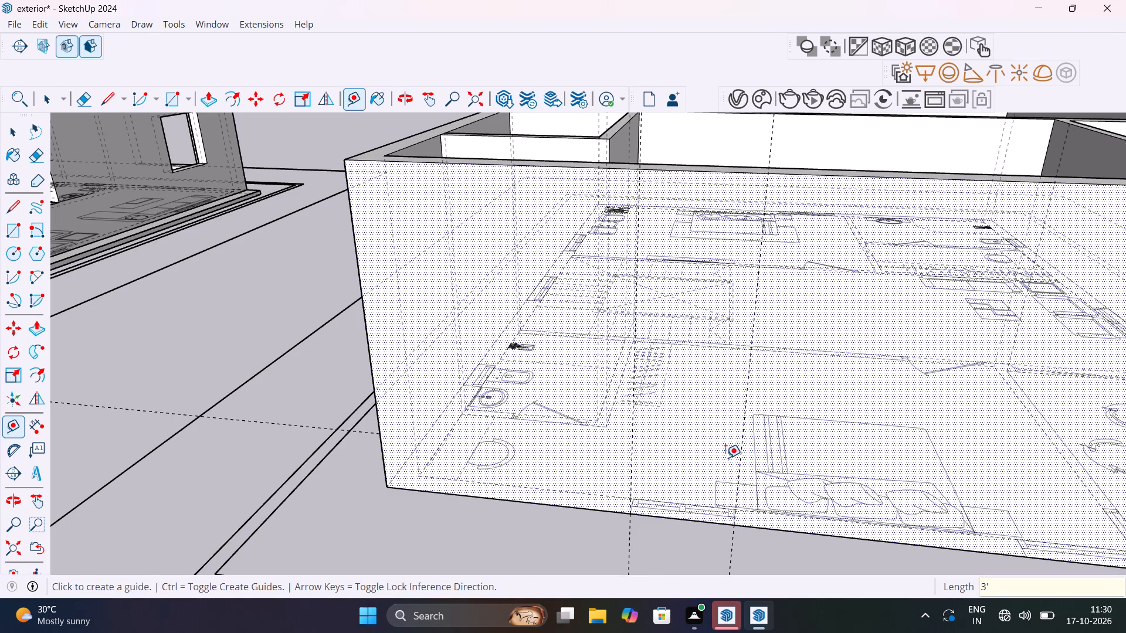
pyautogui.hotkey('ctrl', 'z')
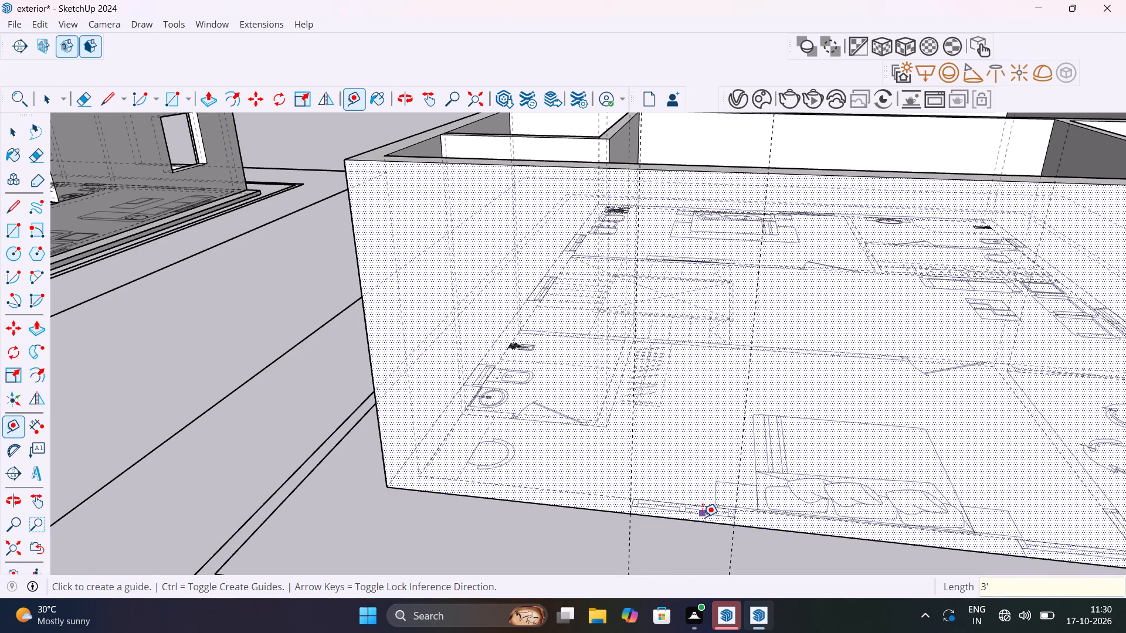
# Place a horizontal guide 3' above the front wall's bottom edge, locked to the vertical axis.
pyautogui.click(704, 522)
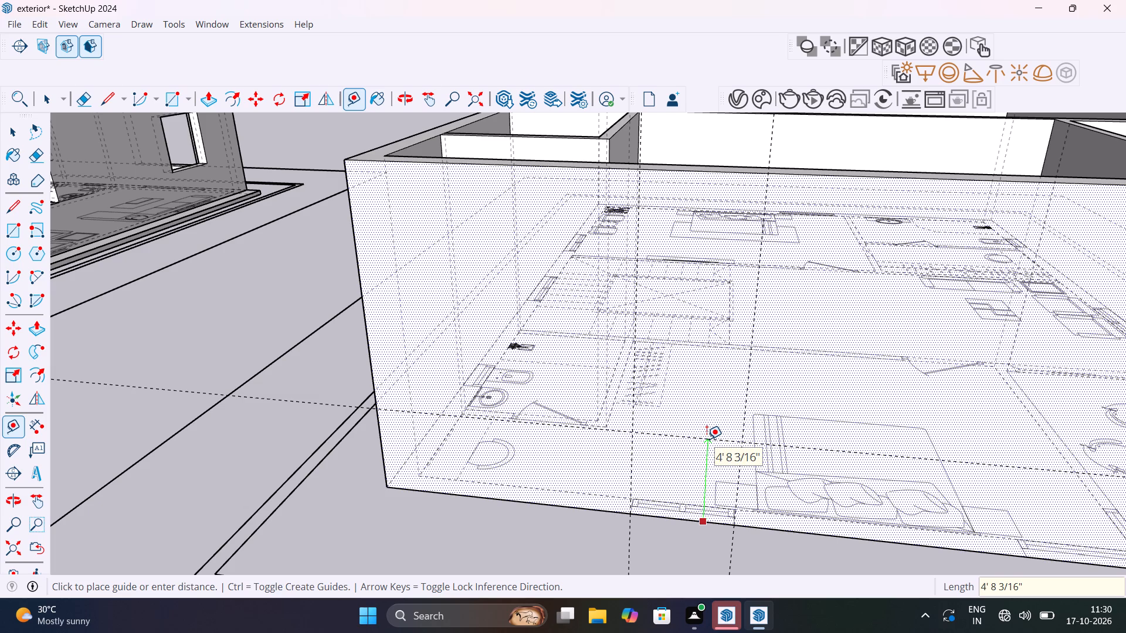
pyautogui.press('Up')
pyautogui.write("3'")
pyautogui.press('Return')
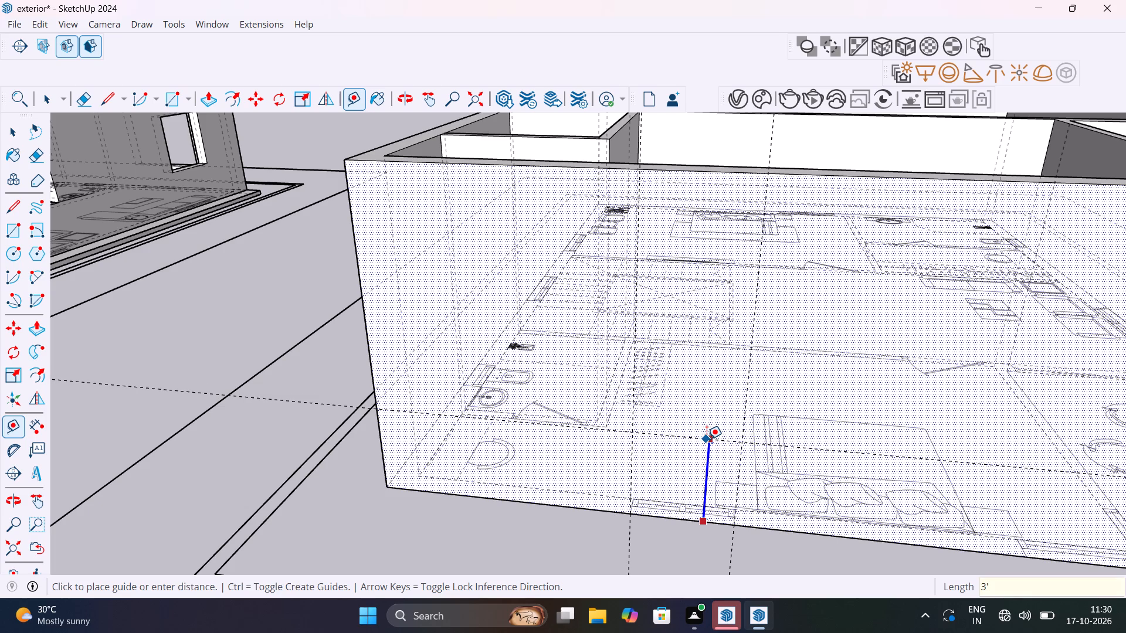
# Try to place another horizontal guide 4' above the 3' guide on the front wall.
pyautogui.click(717, 430)
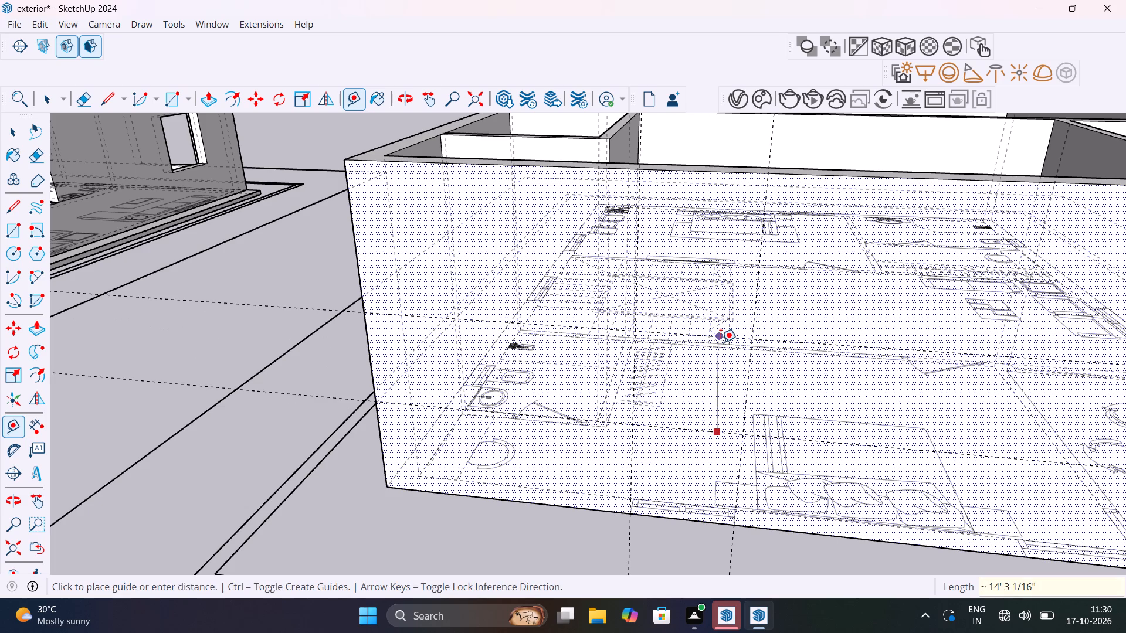
pyautogui.press('Up')
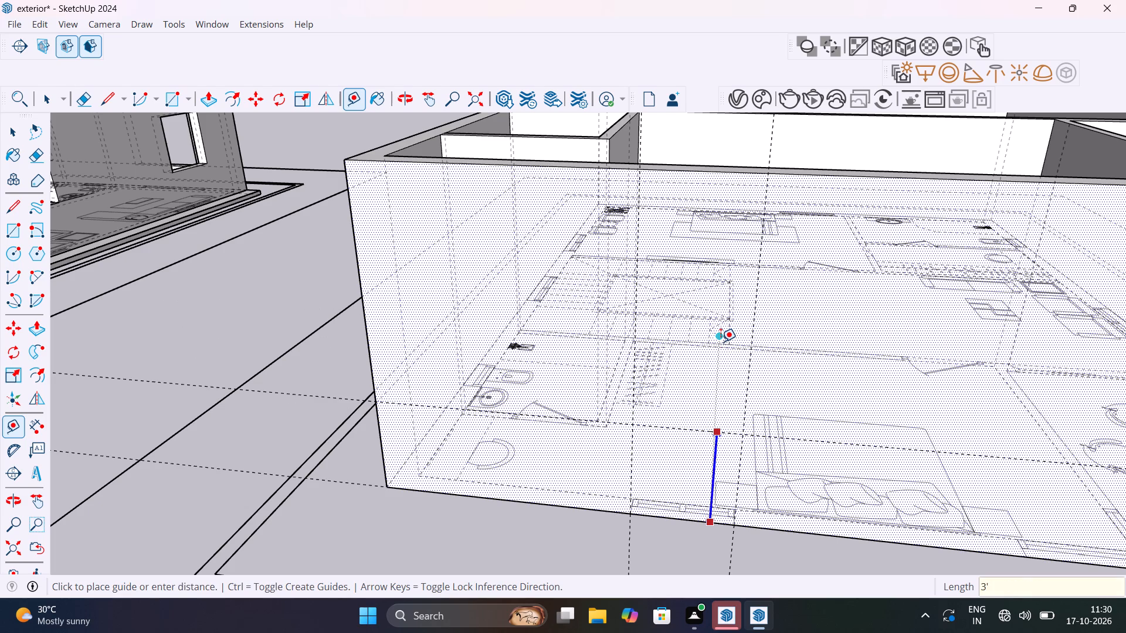
pyautogui.press('/')
pyautogui.press('Up')
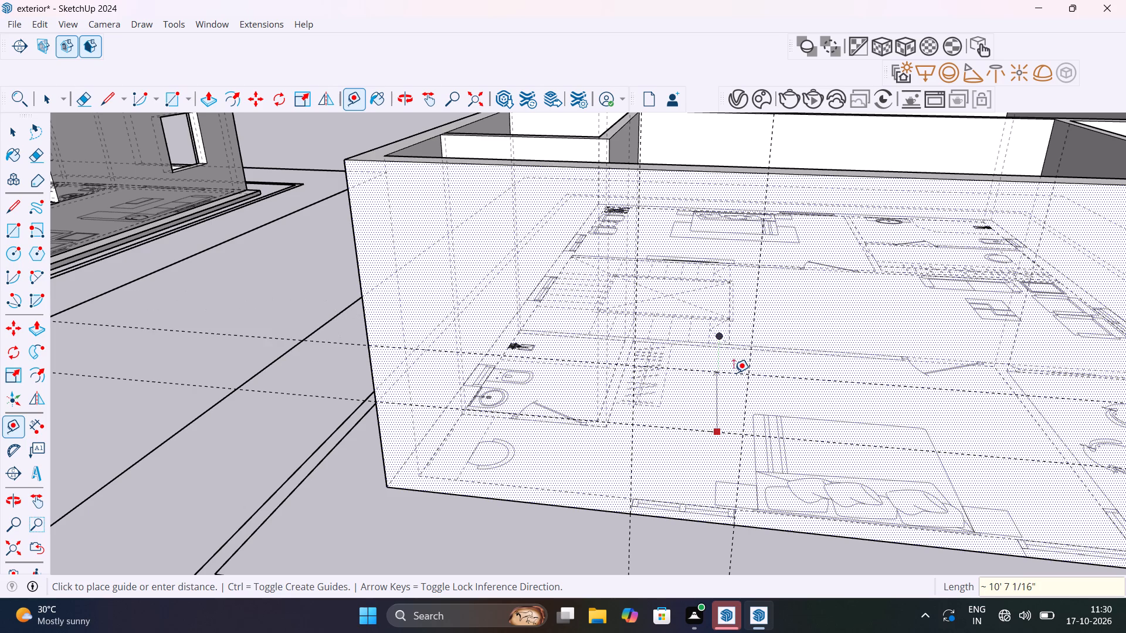
pyautogui.write("4'")
pyautogui.press('Return')
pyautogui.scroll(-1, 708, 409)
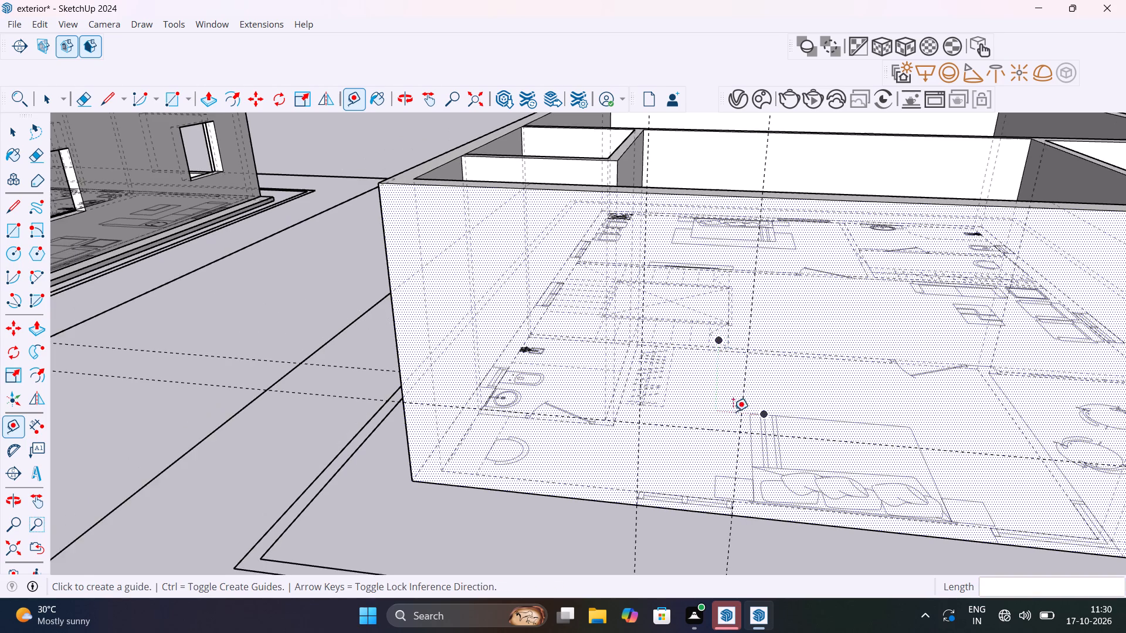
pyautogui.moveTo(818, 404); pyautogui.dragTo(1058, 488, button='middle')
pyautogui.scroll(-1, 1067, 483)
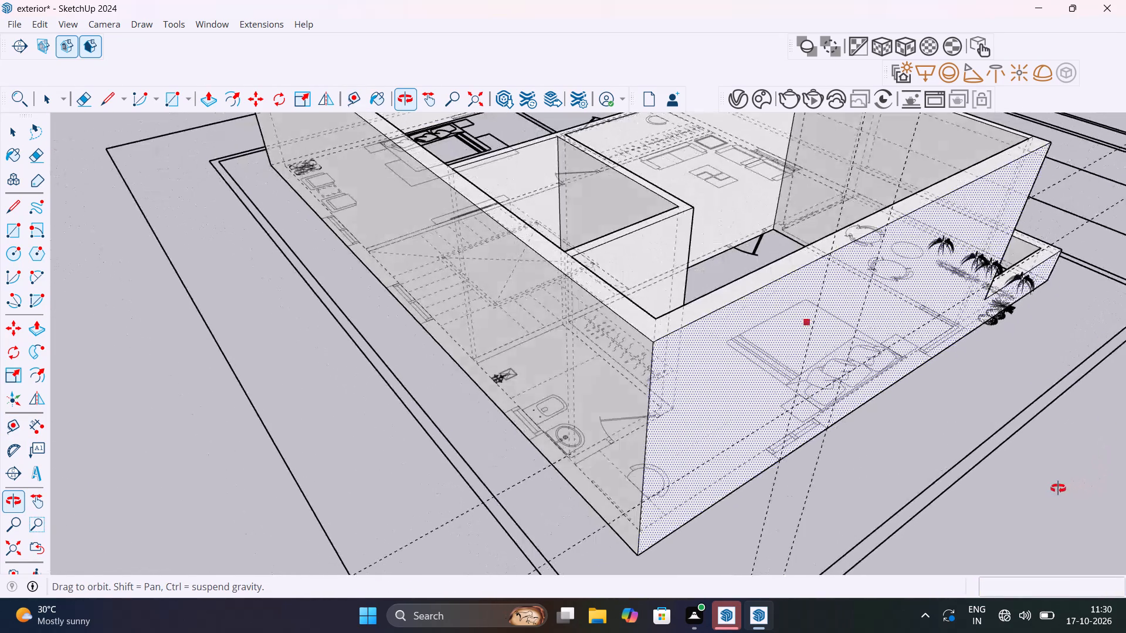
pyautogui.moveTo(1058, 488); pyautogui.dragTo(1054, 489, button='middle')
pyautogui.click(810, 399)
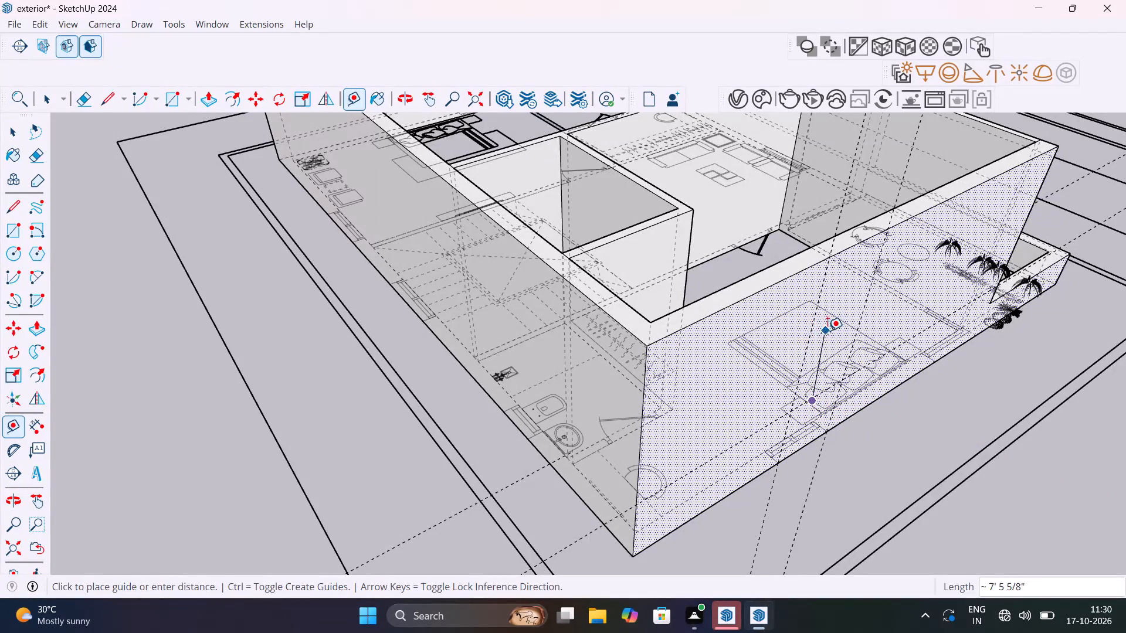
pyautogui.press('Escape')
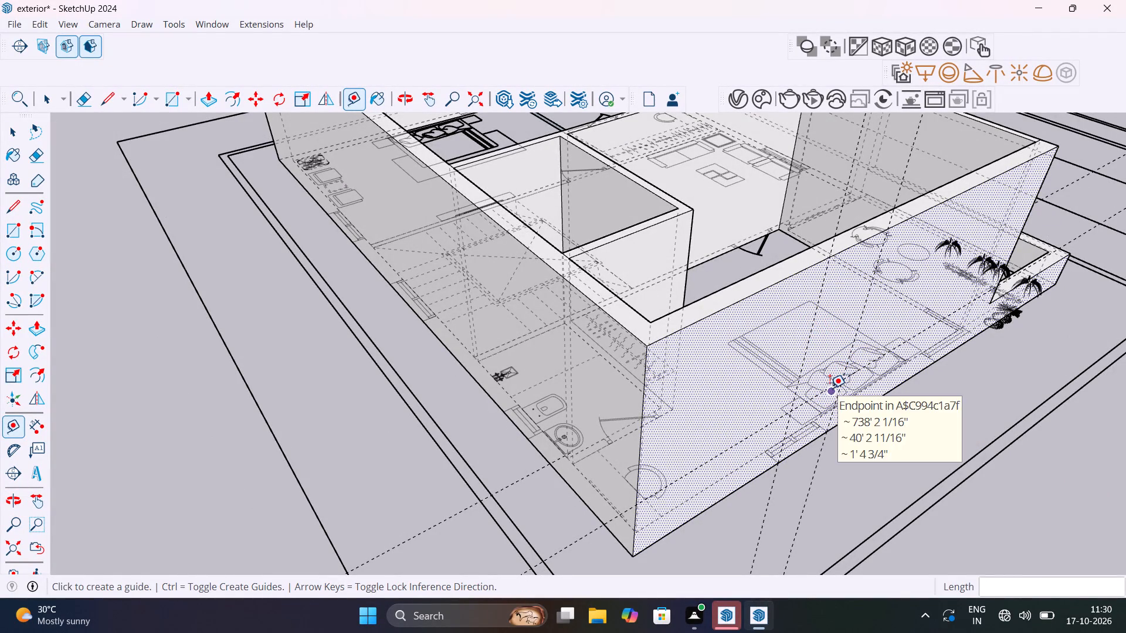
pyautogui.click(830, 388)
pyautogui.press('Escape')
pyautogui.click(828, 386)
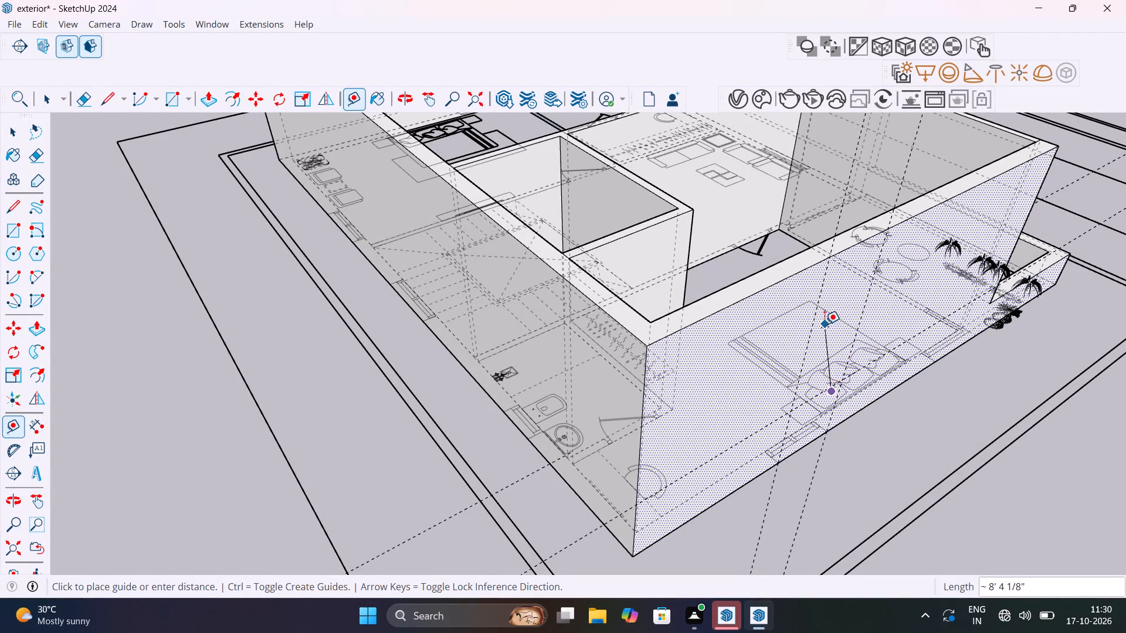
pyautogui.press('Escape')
# Place a horizontal guide on the front wall 4' above the existing 3' guide.
pyautogui.moveTo(823, 429); pyautogui.dragTo(655, 291, button='middle')
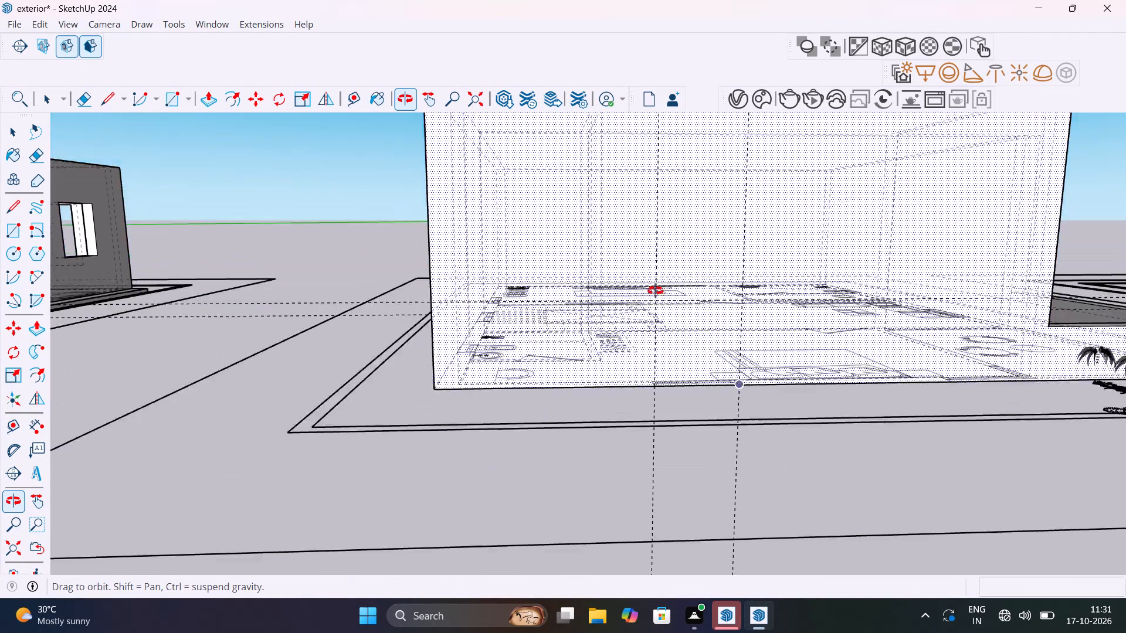
pyautogui.moveTo(655, 291); pyautogui.dragTo(653, 338, button='middle')
pyautogui.click(697, 369)
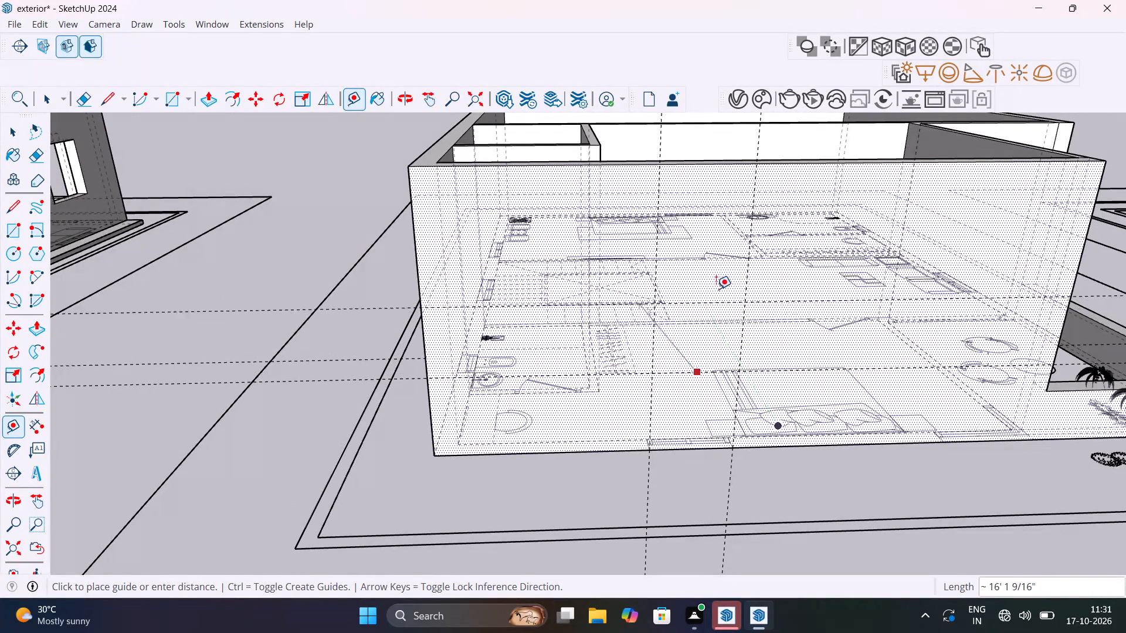
pyautogui.write("4'")
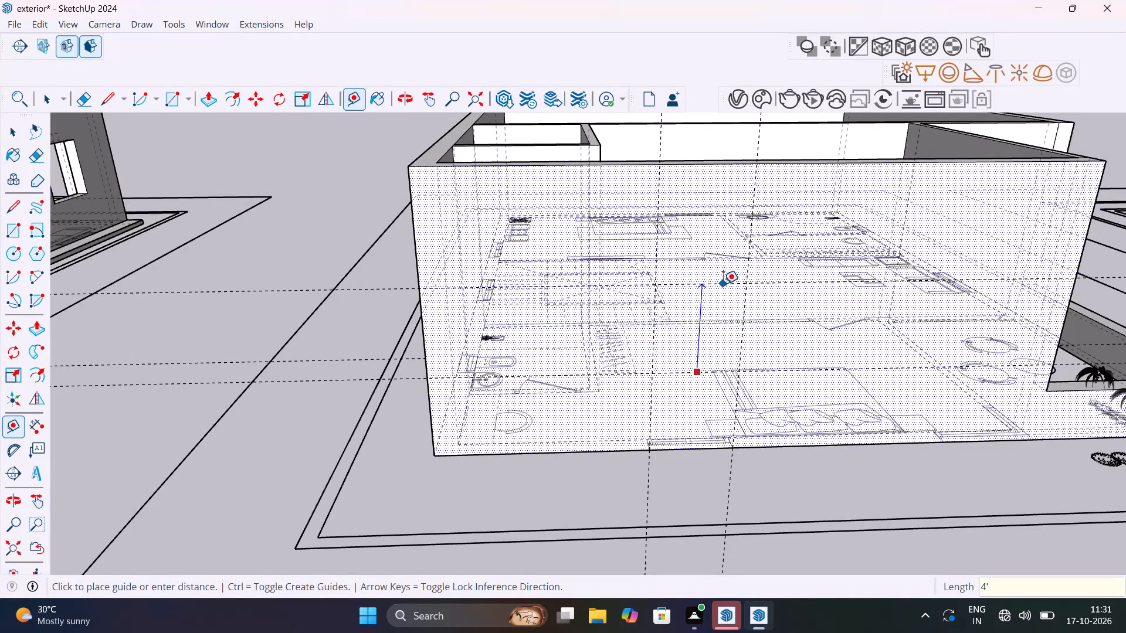
pyautogui.press('Return')
# Draw a 4' by 3' window rectangle on the front wall between the crossing vertical and horizontal guides.
pyautogui.press('r')
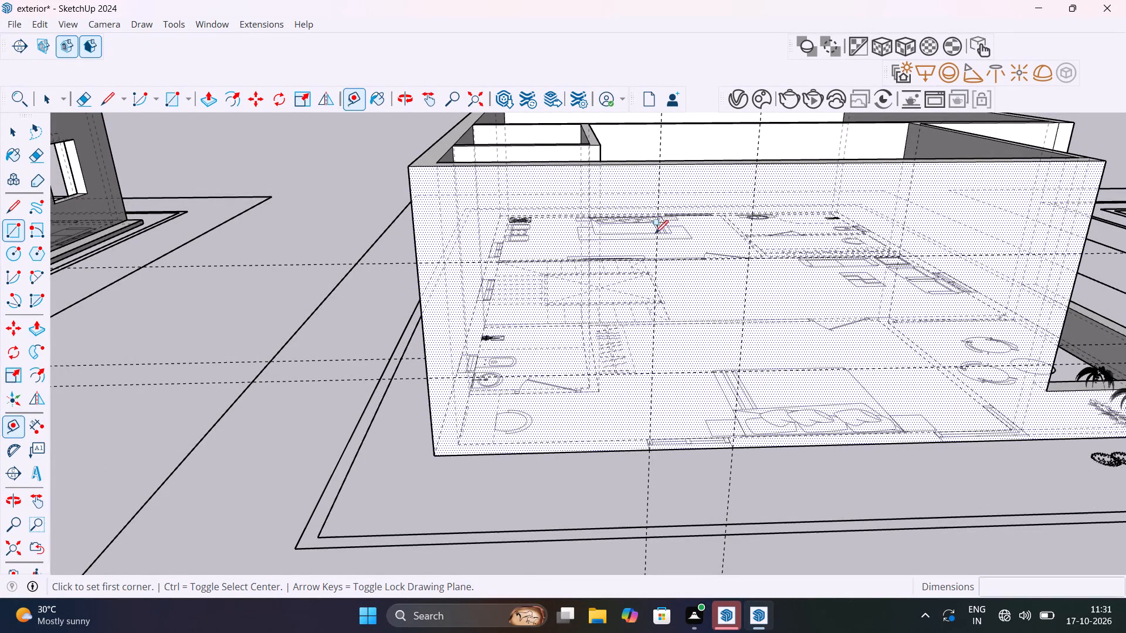
pyautogui.click(657, 259)
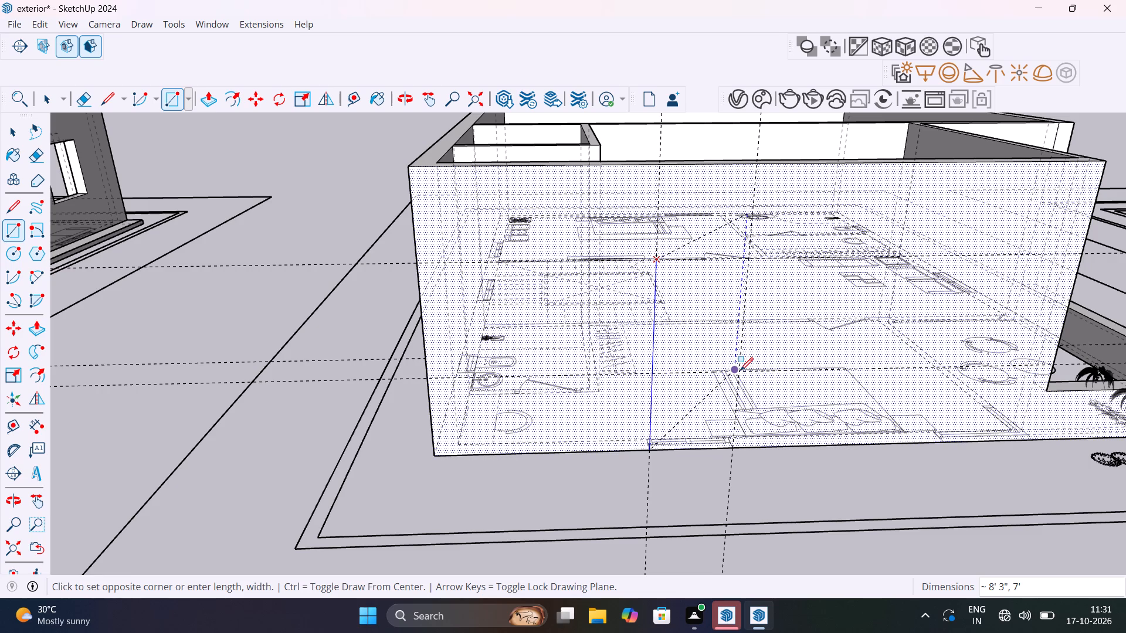
pyautogui.scroll(4, 739, 365)
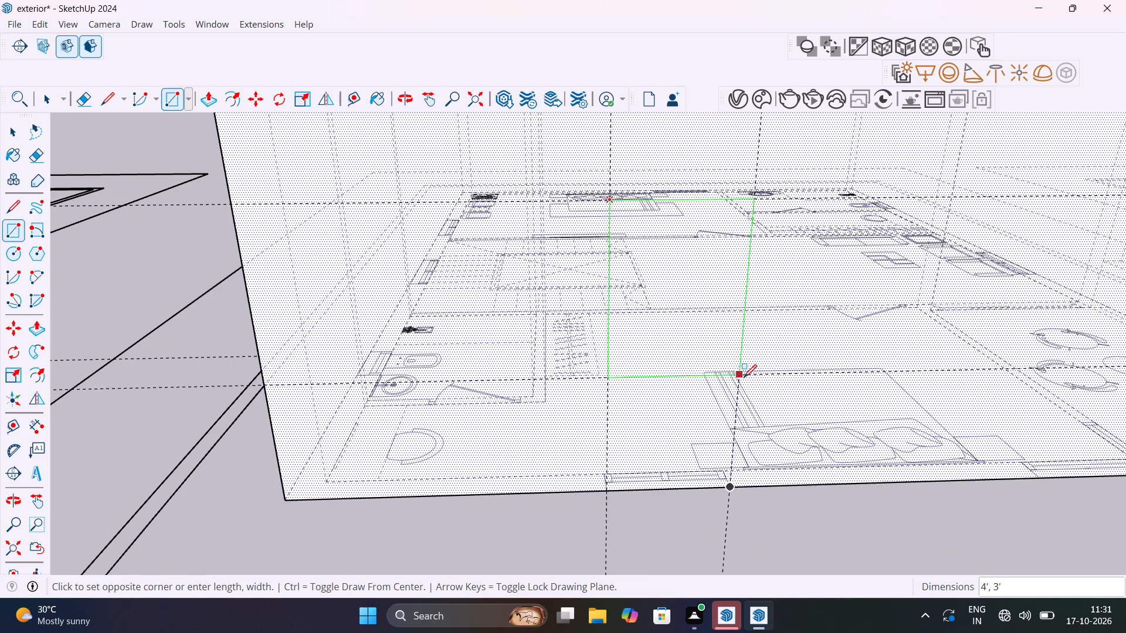
pyautogui.click(744, 377)
# Push the window rectangle 9" through the front wall to cut the opening.
pyautogui.press('p')
pyautogui.click(684, 354)
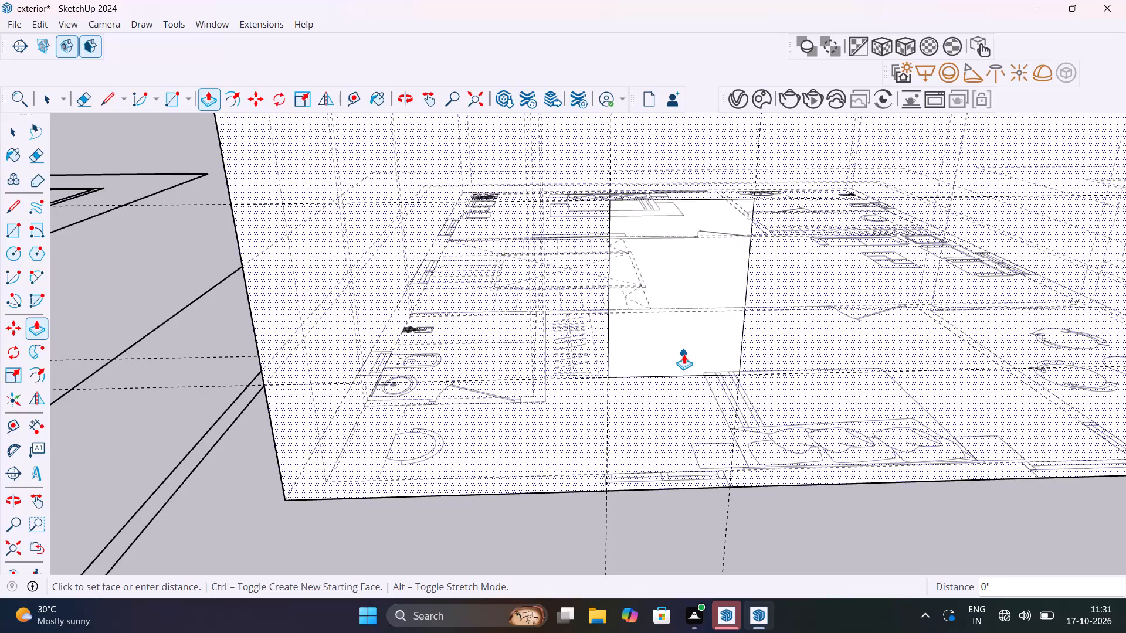
pyautogui.press('space')
pyautogui.click(683, 353)
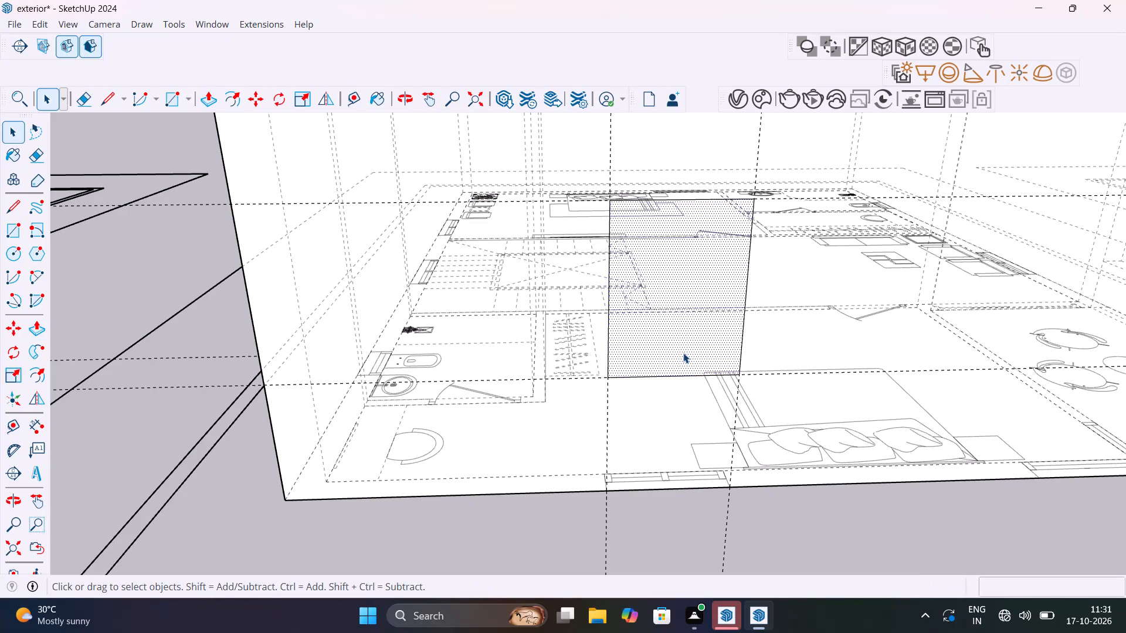
pyautogui.press('p')
pyautogui.click(683, 353)
pyautogui.click(664, 332)
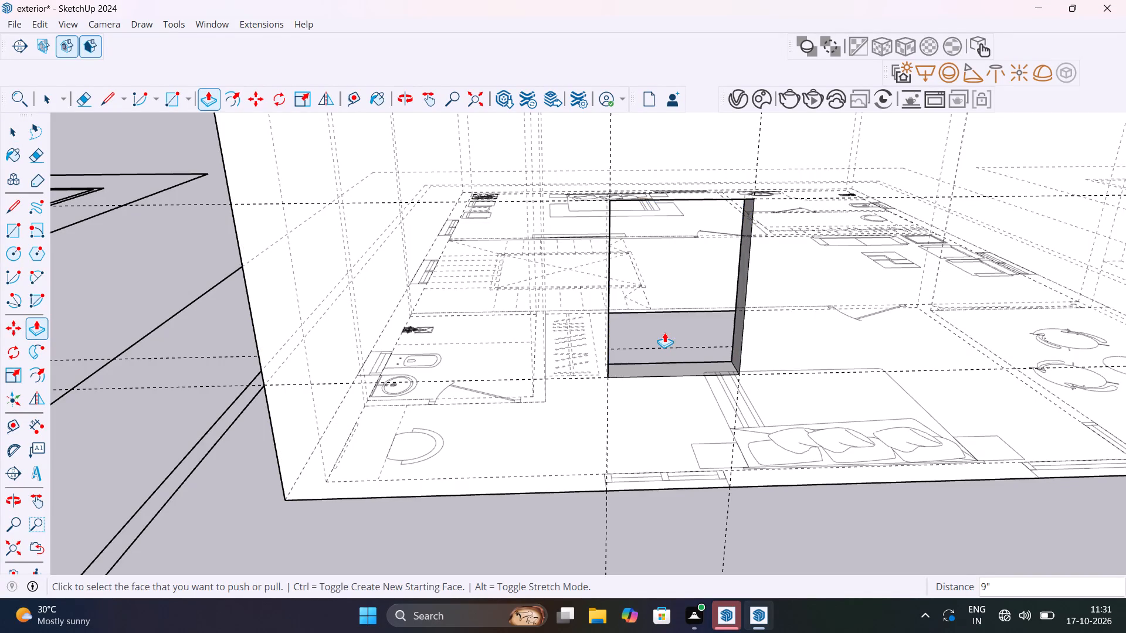
pyautogui.scroll(-13, 680, 345)
pyautogui.press('space')
pyautogui.scroll(3, 848, 451)
pyautogui.click(845, 447)
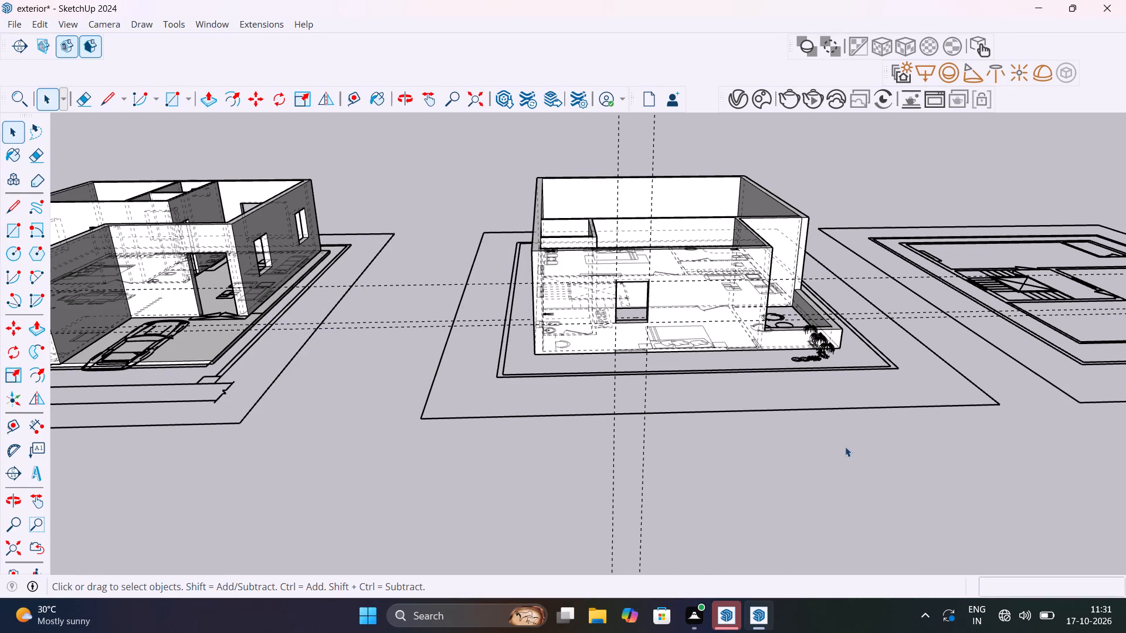
# Place vertical guides at both ends of the plan's corner window on the front wall, the first 3' 4 1/2" from the wall corner, the second at the corner.
pyautogui.scroll(9, 730, 319)
pyautogui.moveTo(724, 355); pyautogui.dragTo(856, 342, button='middle')
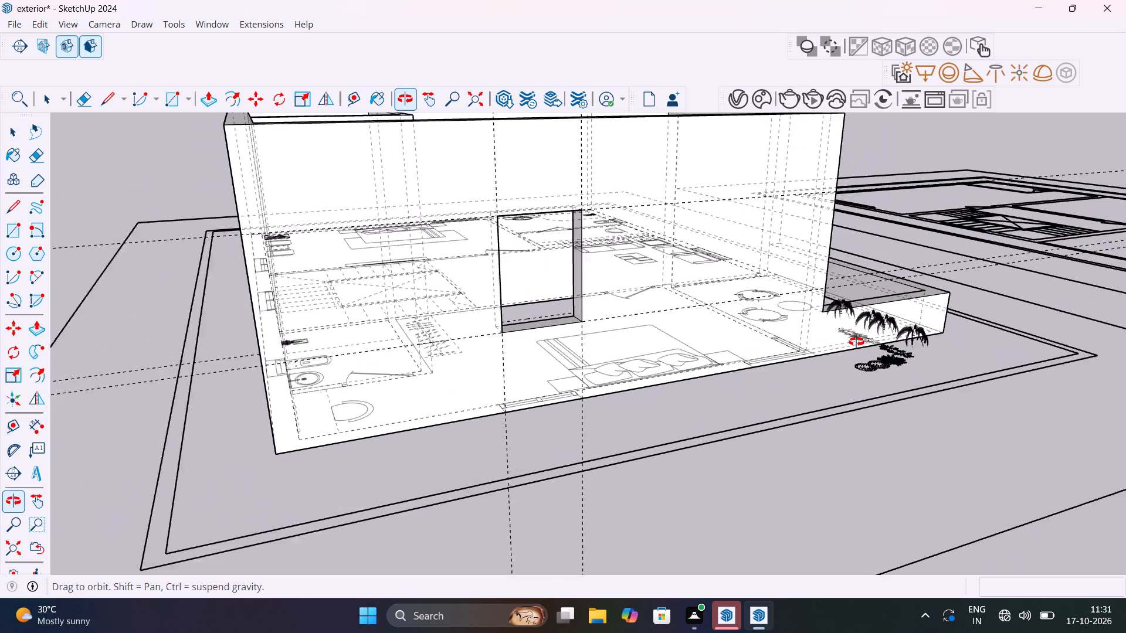
pyautogui.moveTo(856, 342); pyautogui.dragTo(596, 402, button='middle')
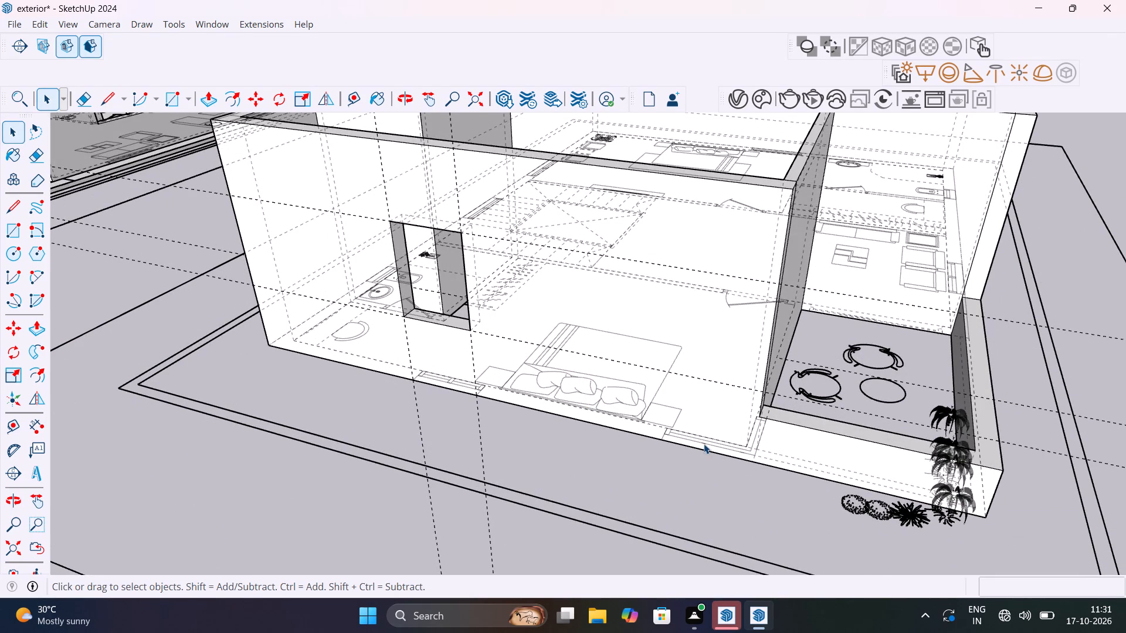
pyautogui.moveTo(720, 452); pyautogui.dragTo(805, 469, button='middle')
pyautogui.press('t')
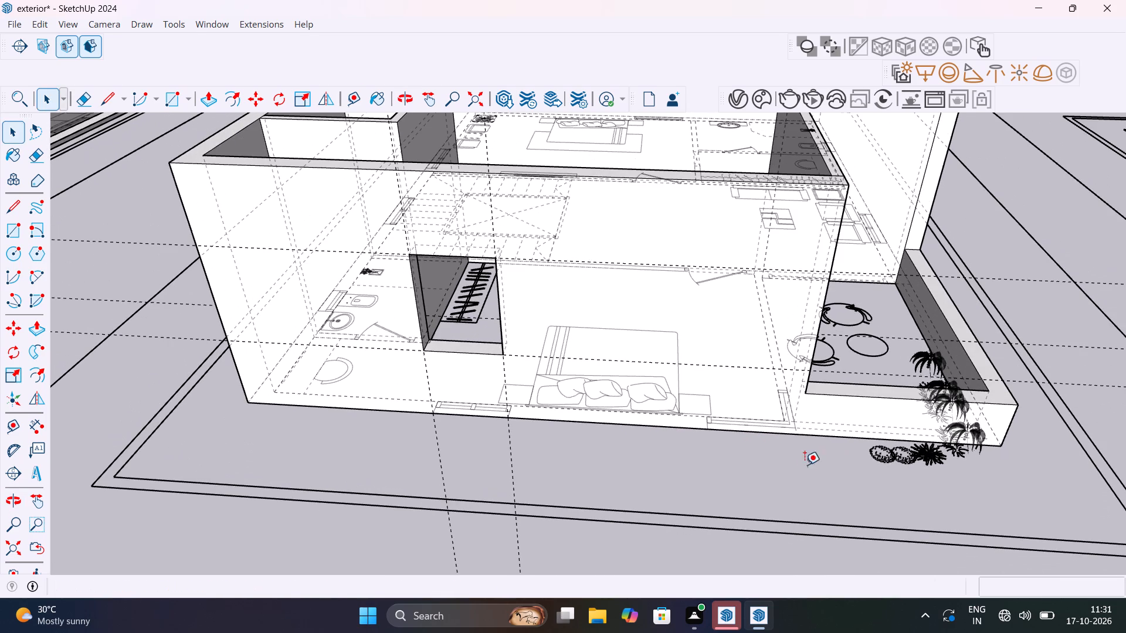
pyautogui.click(809, 365)
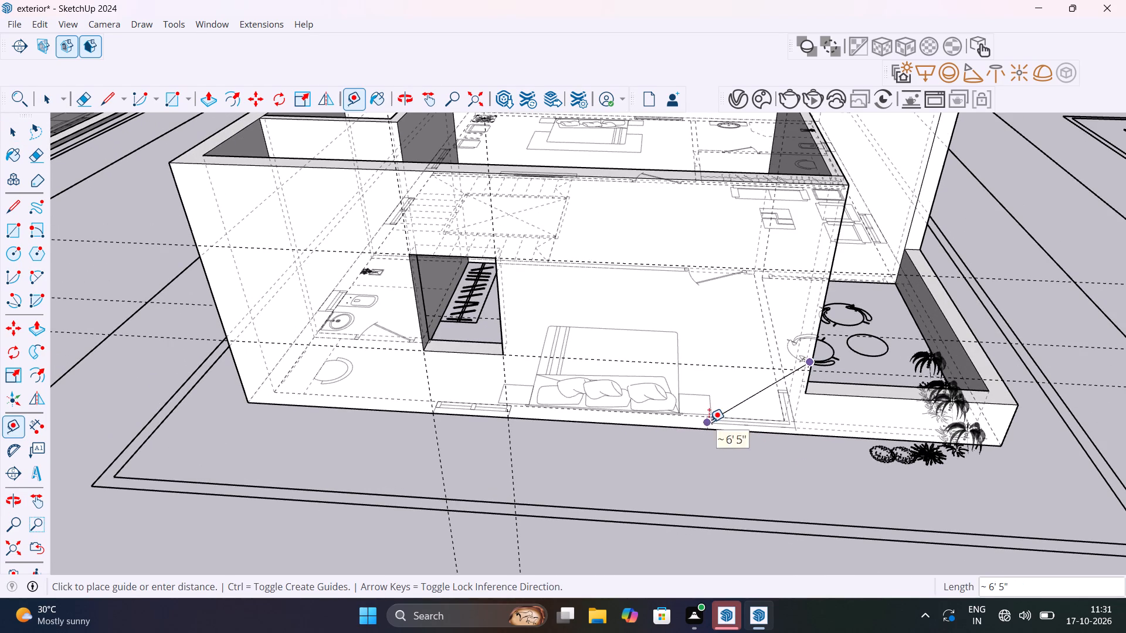
pyautogui.press('Escape')
pyautogui.click(816, 347)
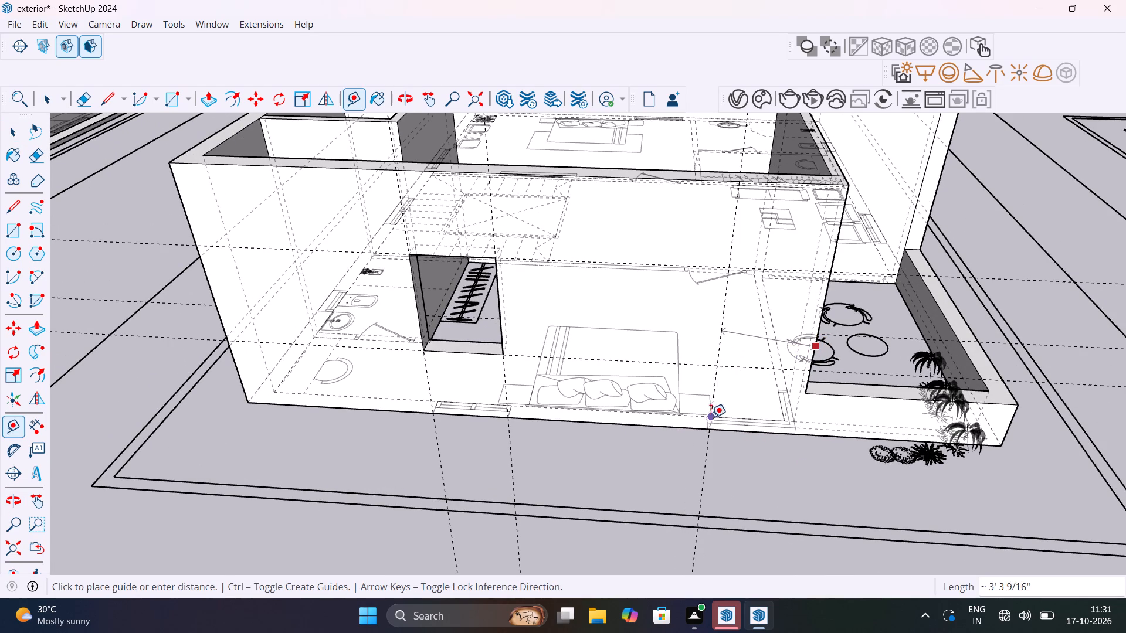
pyautogui.click(706, 427)
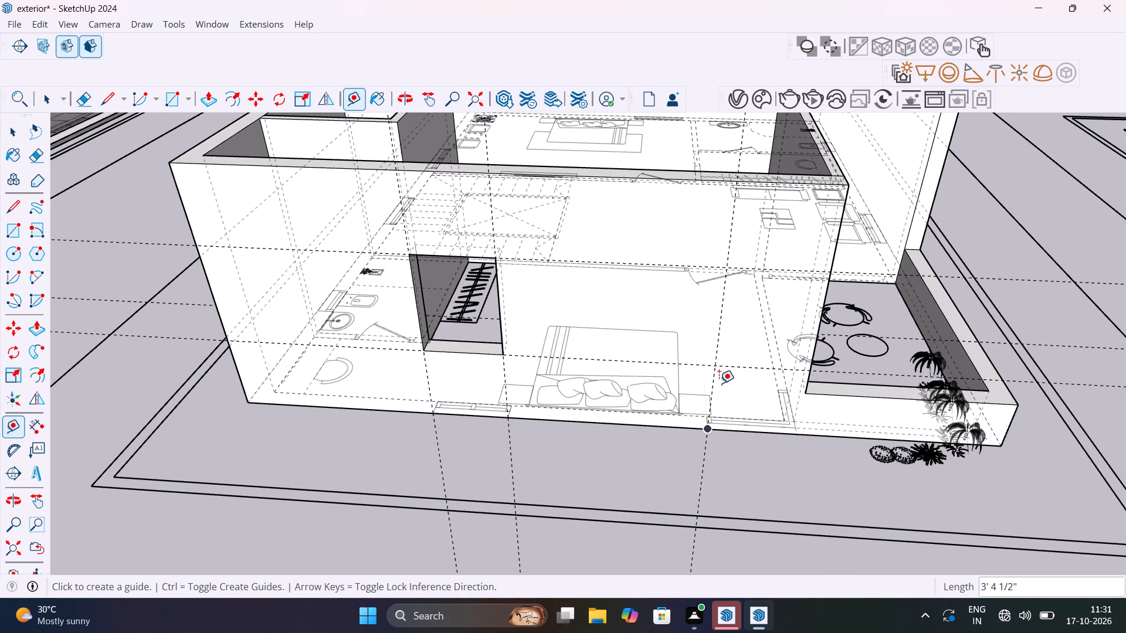
pyautogui.click(715, 344)
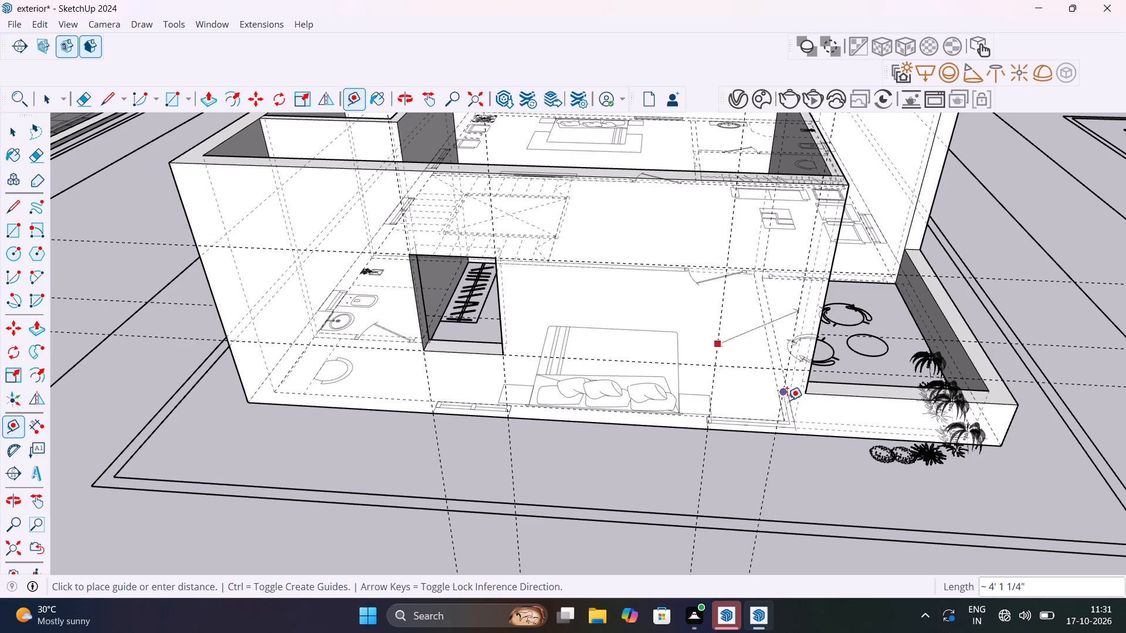
pyautogui.click(801, 434)
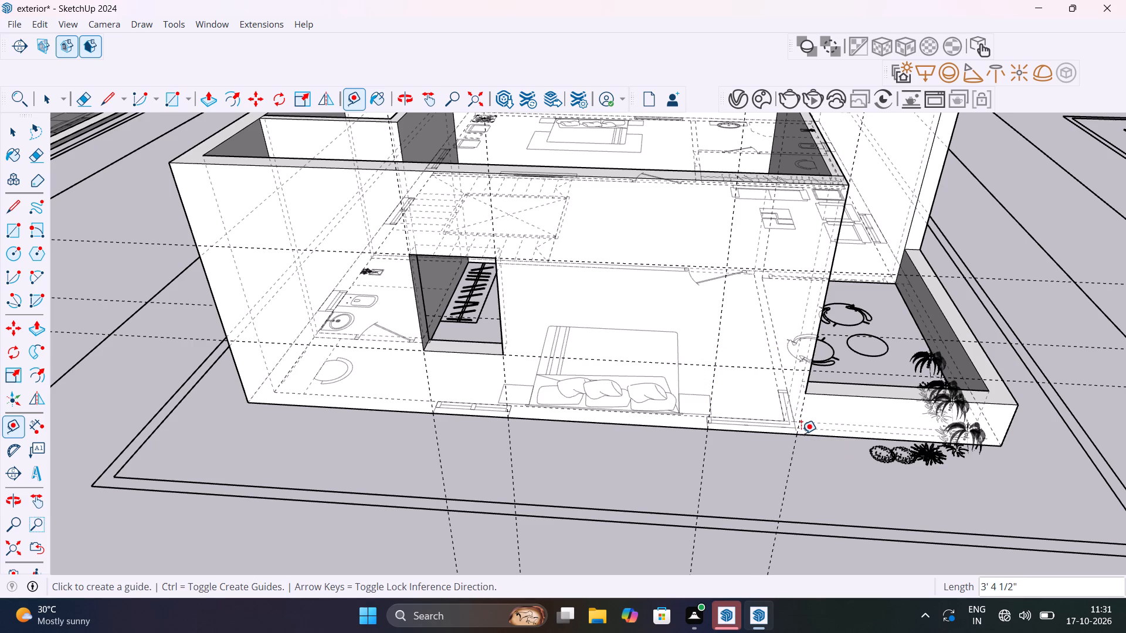
pyautogui.click(769, 435)
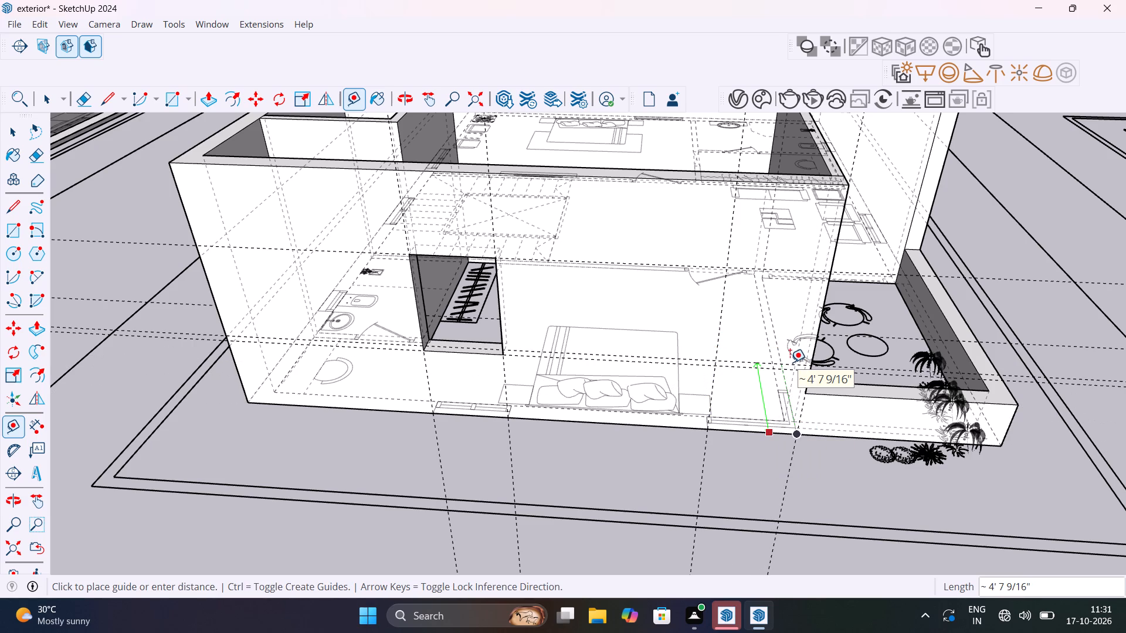
pyautogui.press('Escape')
# On the wall facing the sitting area, place a vertical guide at the plan window's end, about 9' 7" from the inner corner, and a horizontal guide 3' above the base.
pyautogui.moveTo(798, 424); pyautogui.dragTo(561, 421, button='middle')
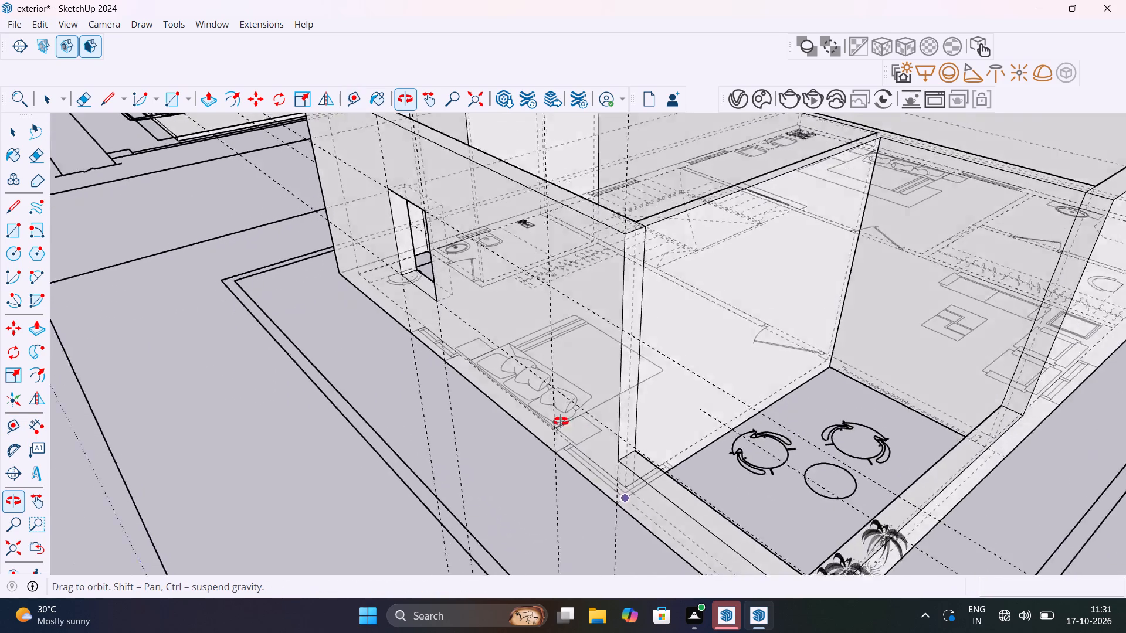
pyautogui.moveTo(561, 421); pyautogui.dragTo(424, 423, button='middle')
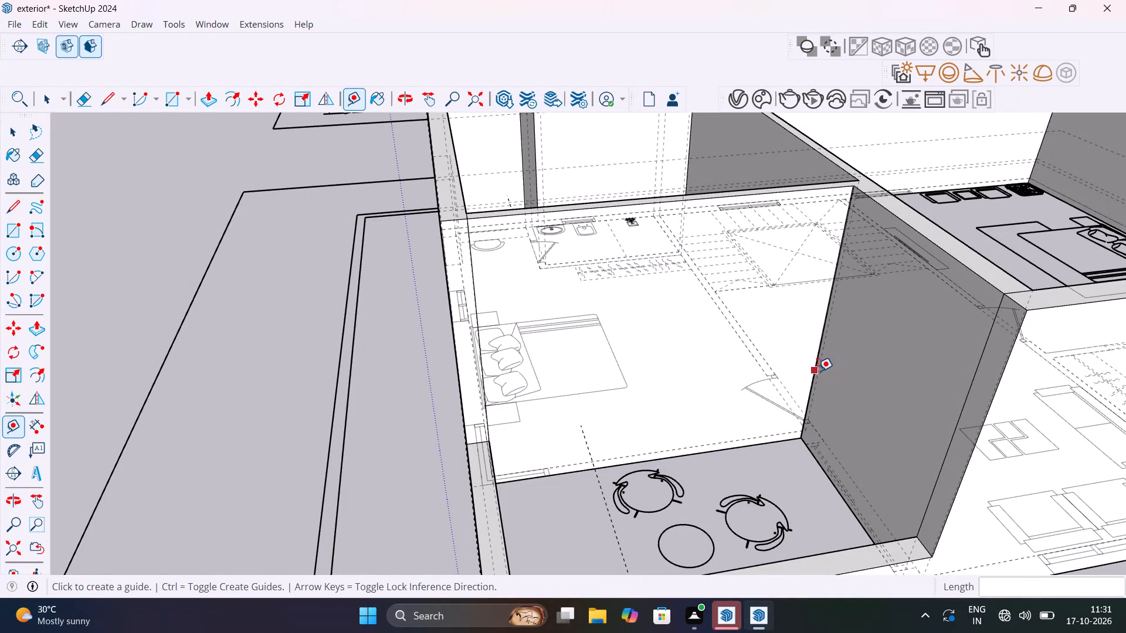
pyautogui.click(818, 370)
pyautogui.click(554, 475)
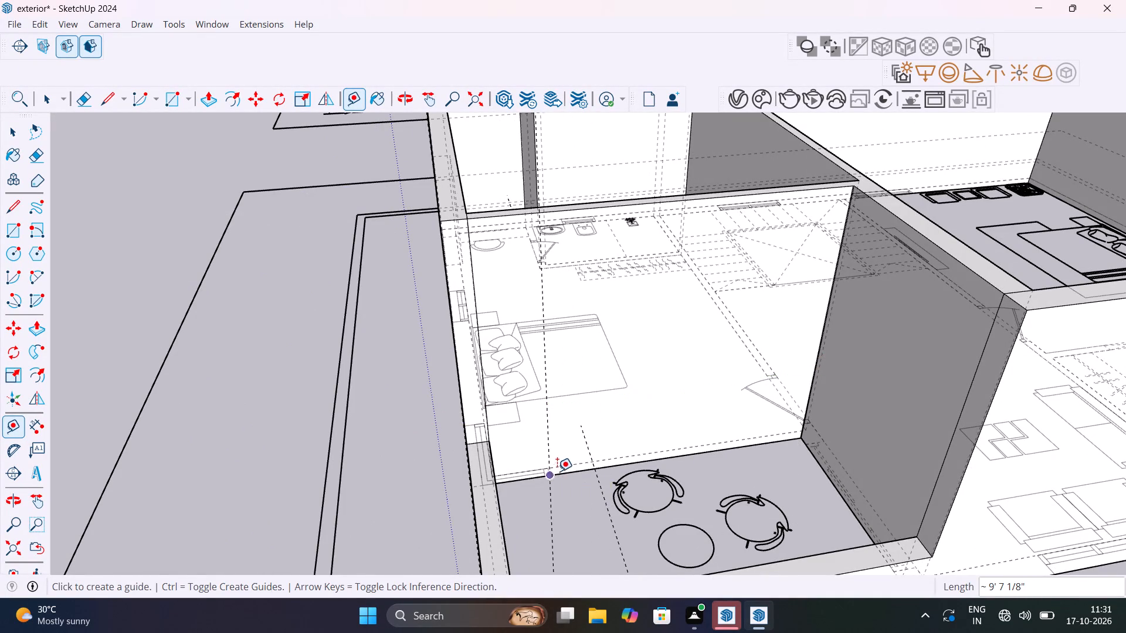
pyautogui.click(532, 478)
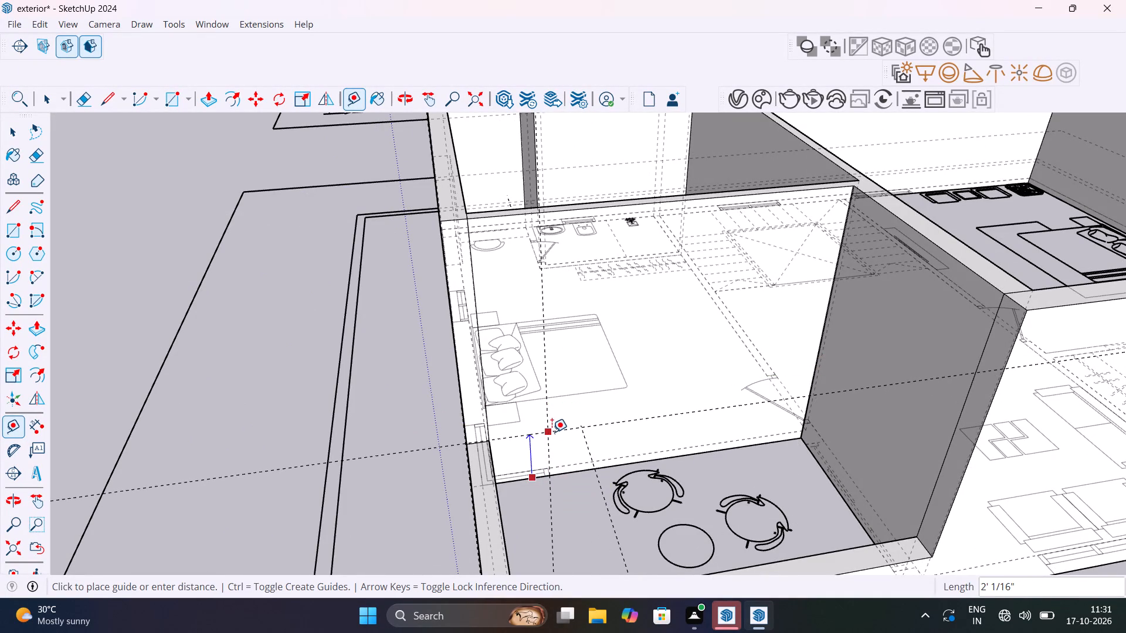
pyautogui.write("3'")
pyautogui.press('Return')
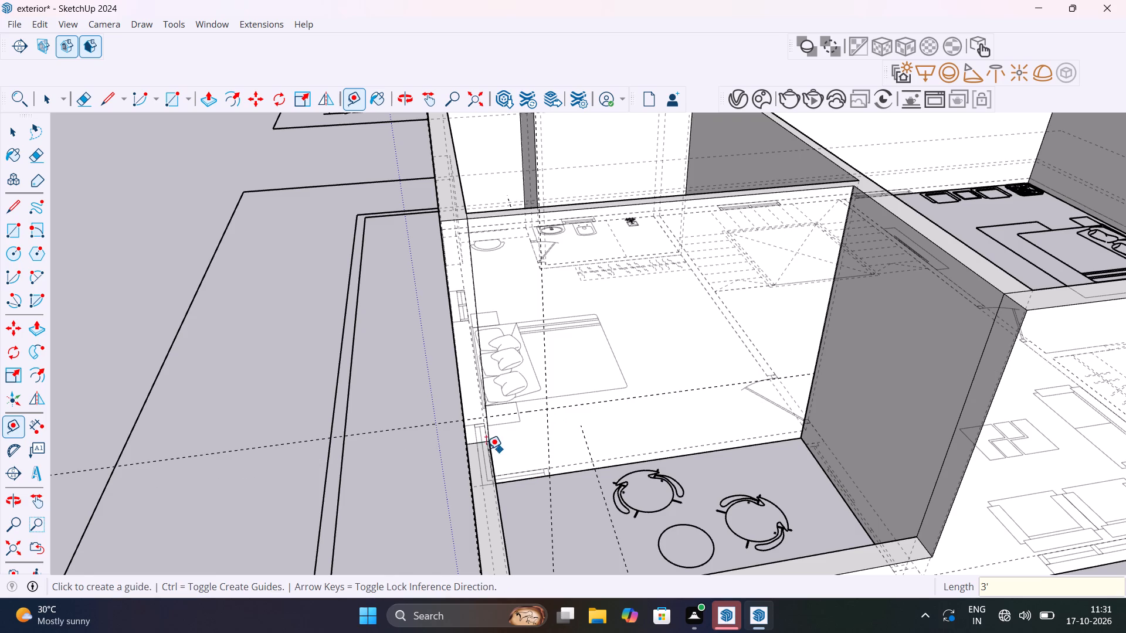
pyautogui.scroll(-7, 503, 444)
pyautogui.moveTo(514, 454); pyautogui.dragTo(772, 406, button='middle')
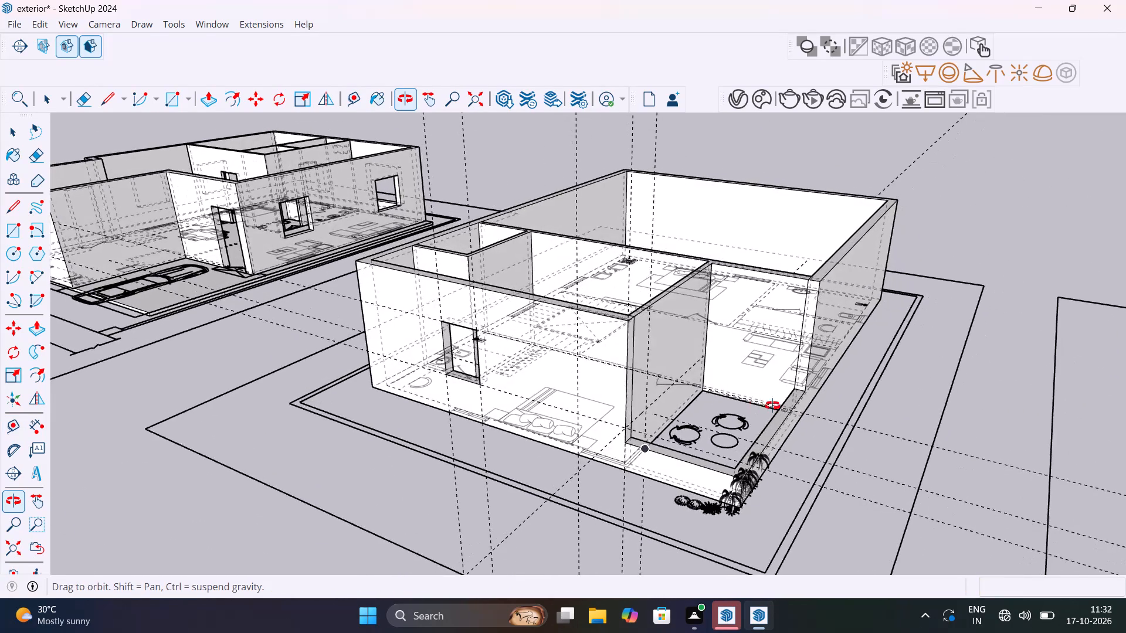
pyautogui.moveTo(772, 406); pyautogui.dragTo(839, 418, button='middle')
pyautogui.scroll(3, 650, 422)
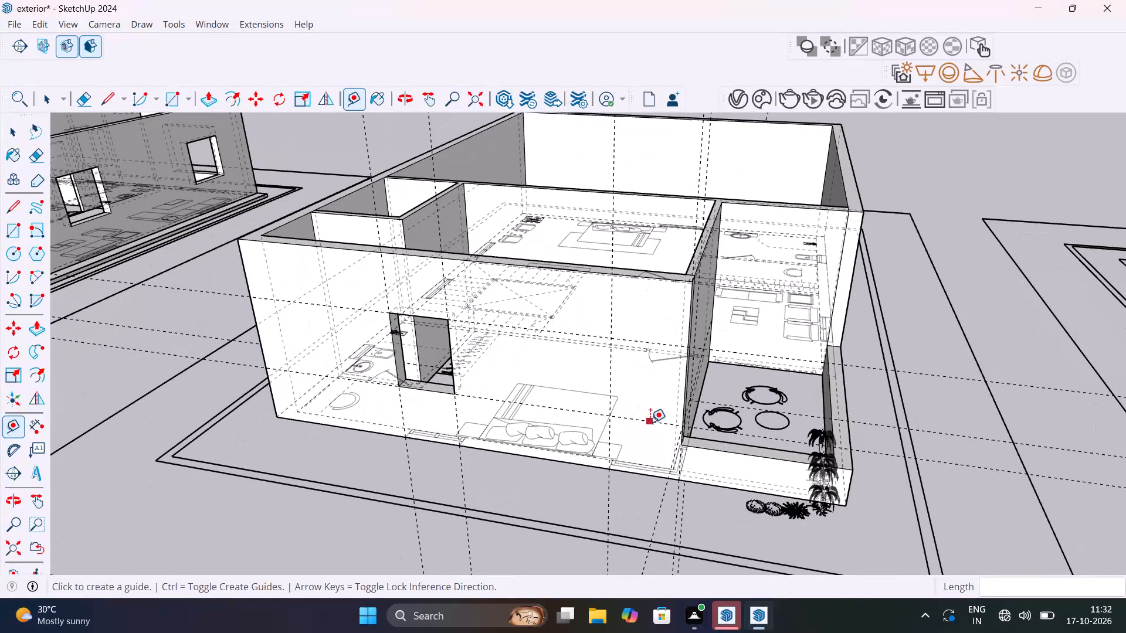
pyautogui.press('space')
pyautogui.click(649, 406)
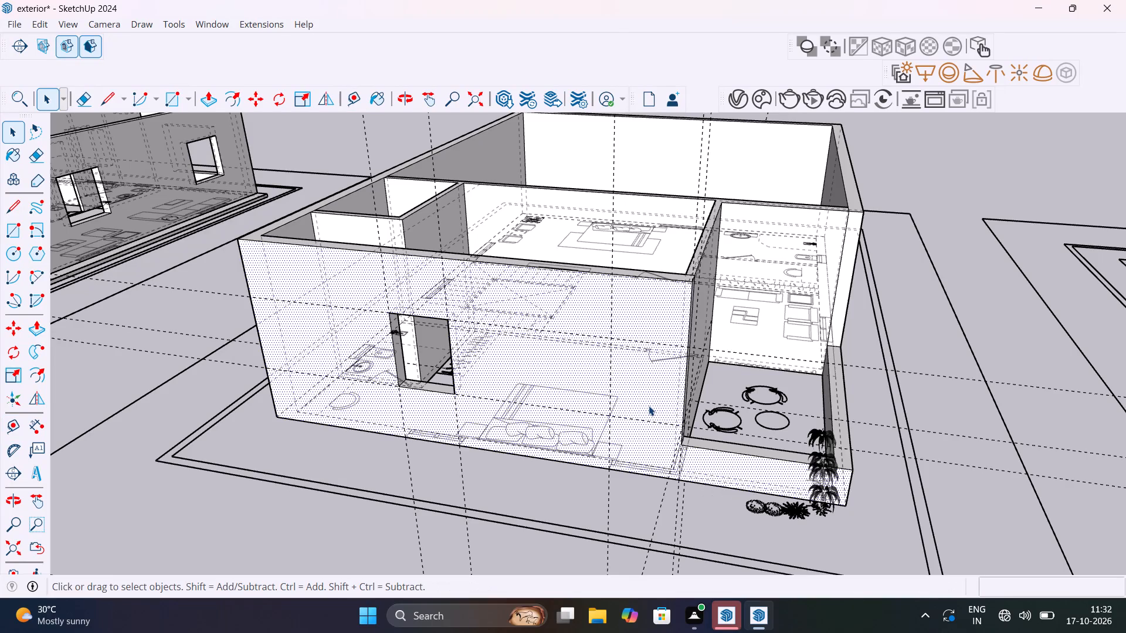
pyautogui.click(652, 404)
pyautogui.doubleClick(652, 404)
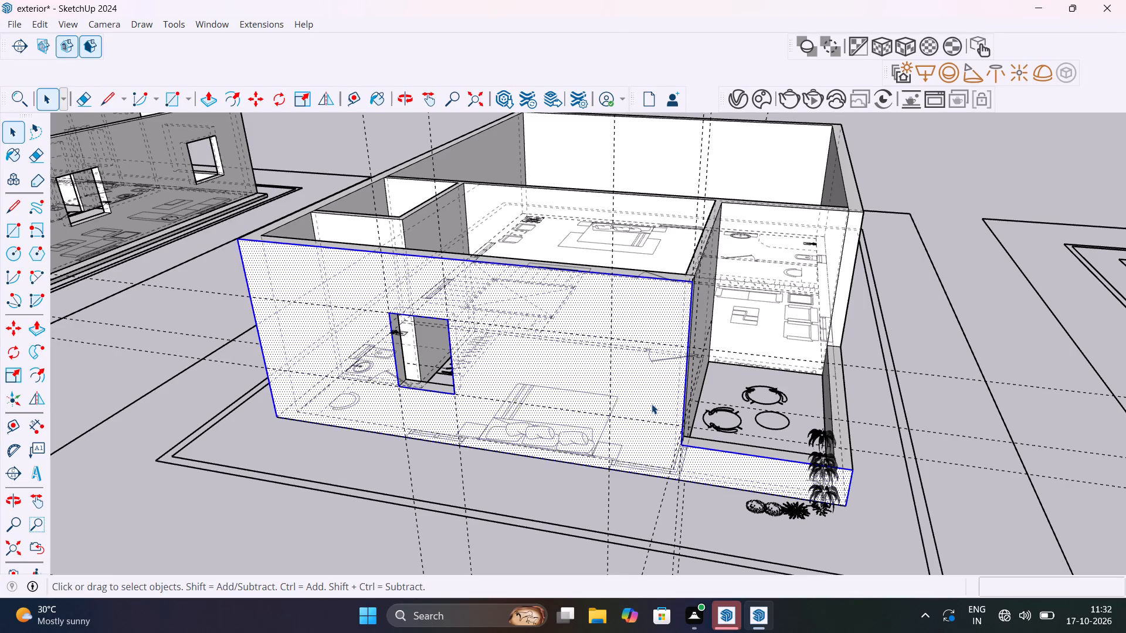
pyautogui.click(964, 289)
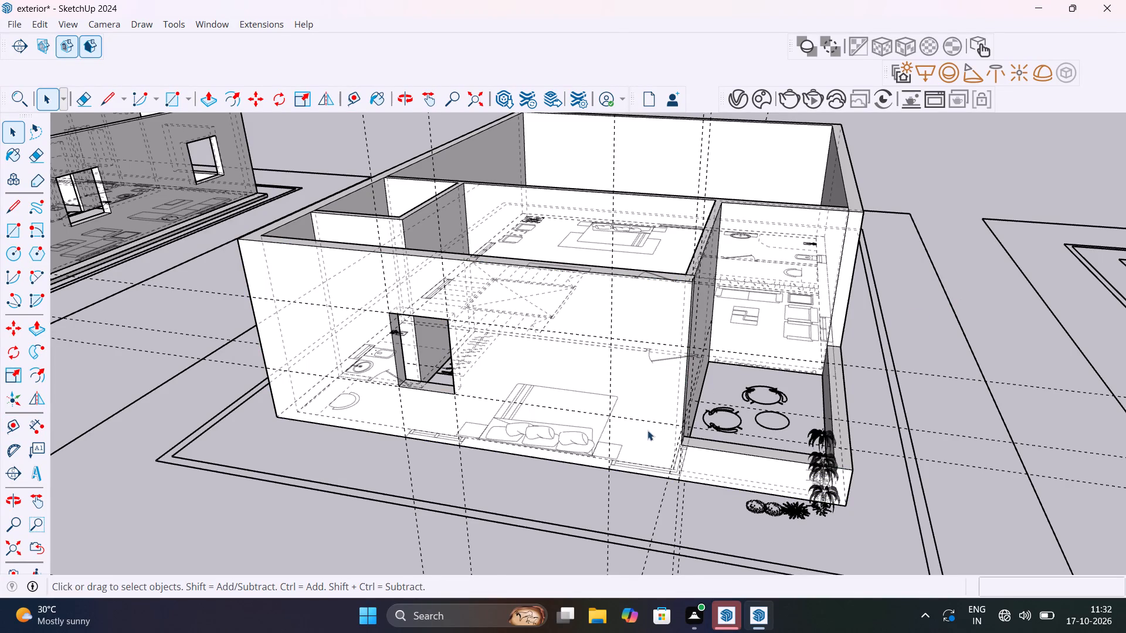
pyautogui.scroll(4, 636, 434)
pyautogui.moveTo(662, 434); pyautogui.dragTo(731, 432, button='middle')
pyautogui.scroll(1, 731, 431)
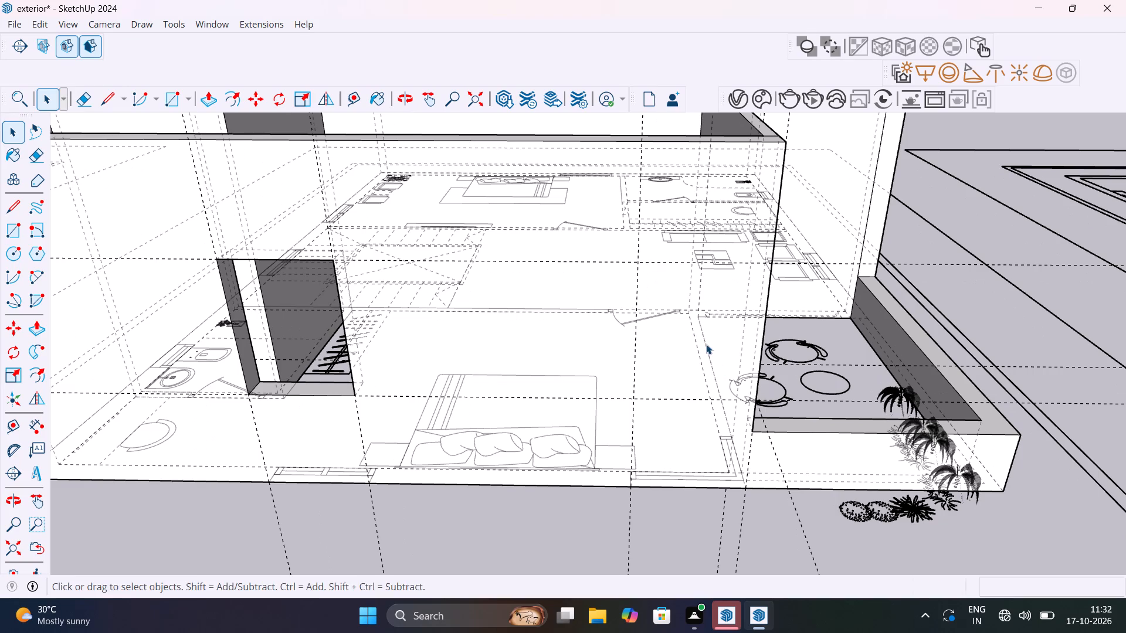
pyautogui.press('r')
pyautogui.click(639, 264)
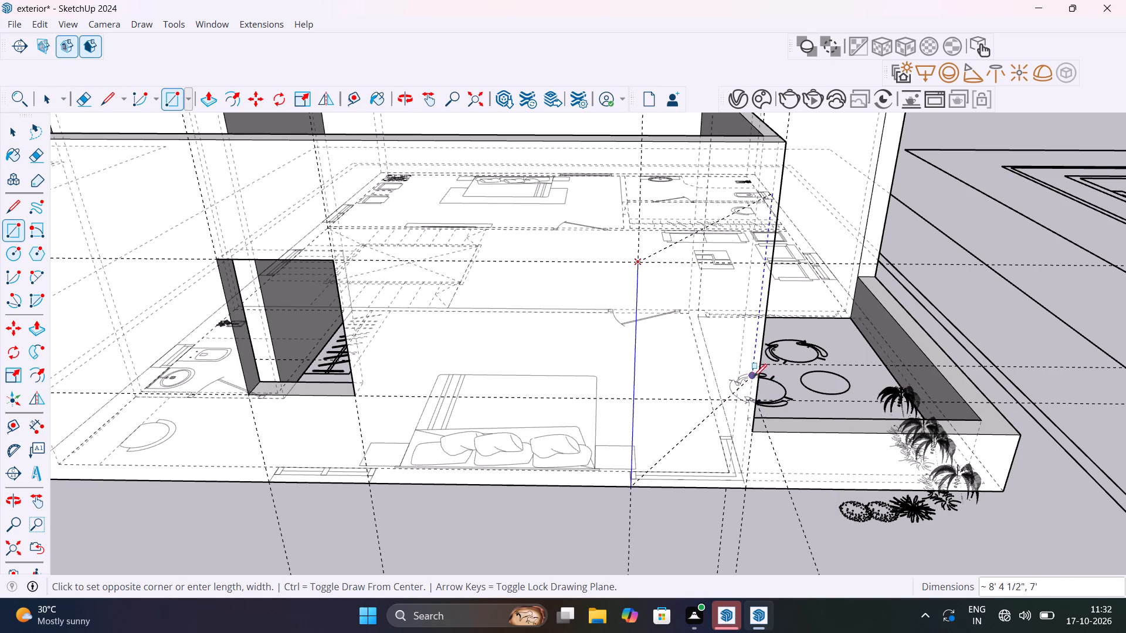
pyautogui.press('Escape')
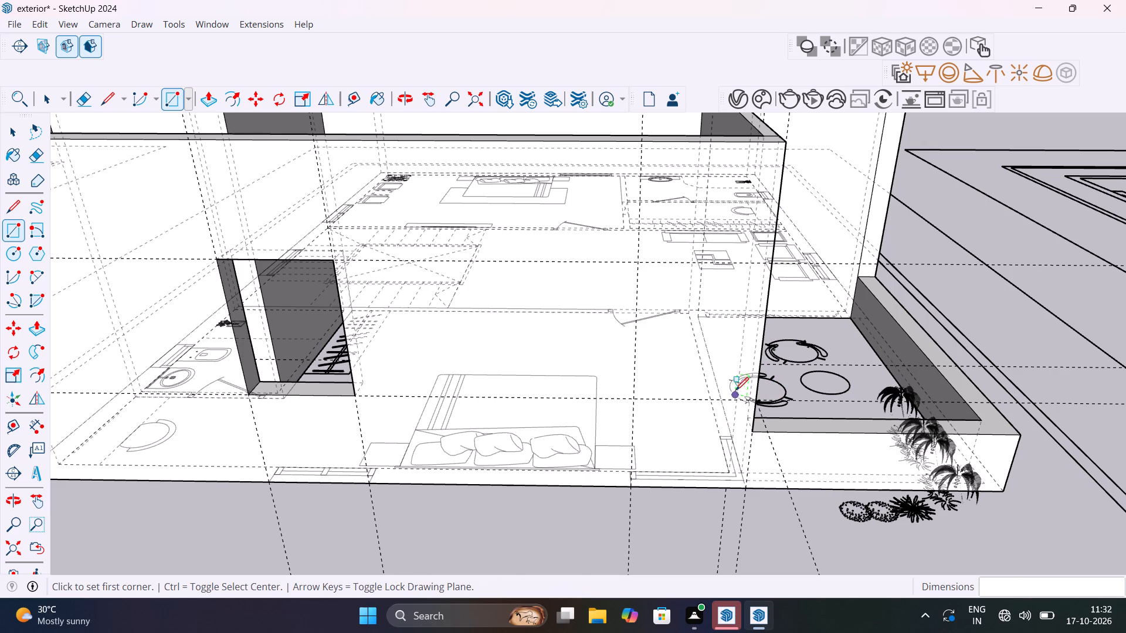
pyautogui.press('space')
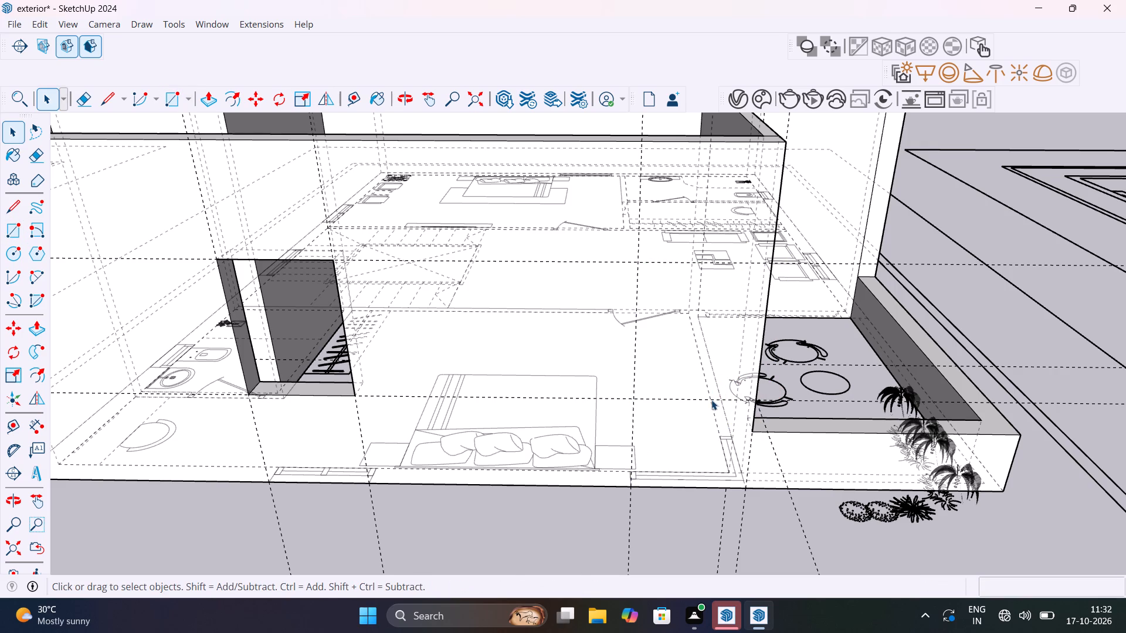
# Place a horizontal guide 4' above the existing 3' sill guide on the front wall.
pyautogui.press('t')
pyautogui.click(711, 400)
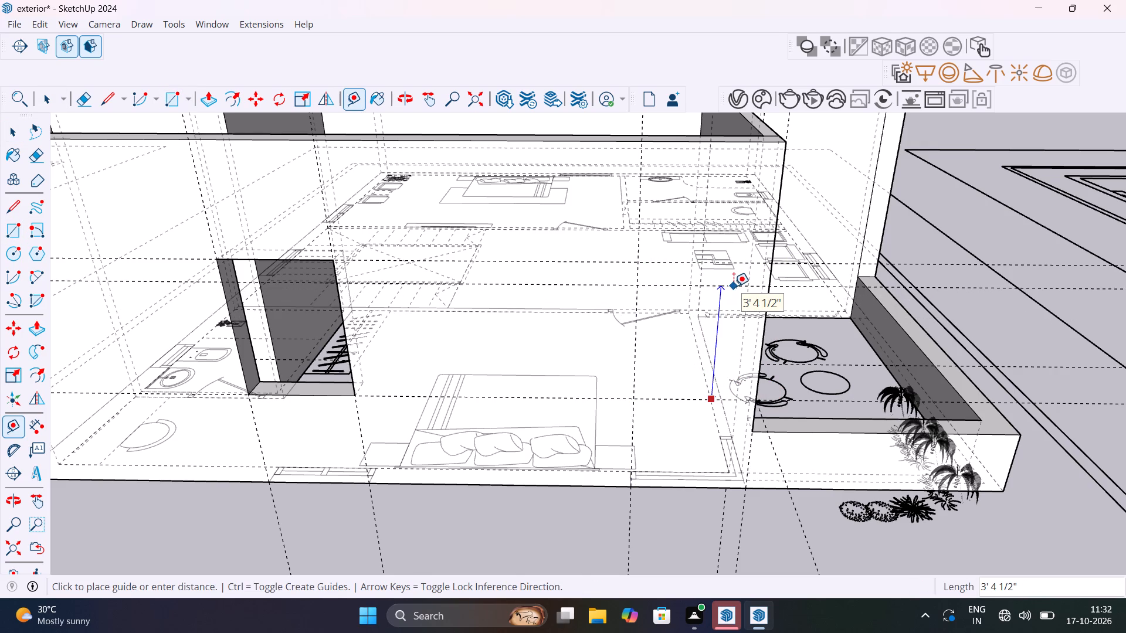
pyautogui.write("4'")
pyautogui.press('Return')
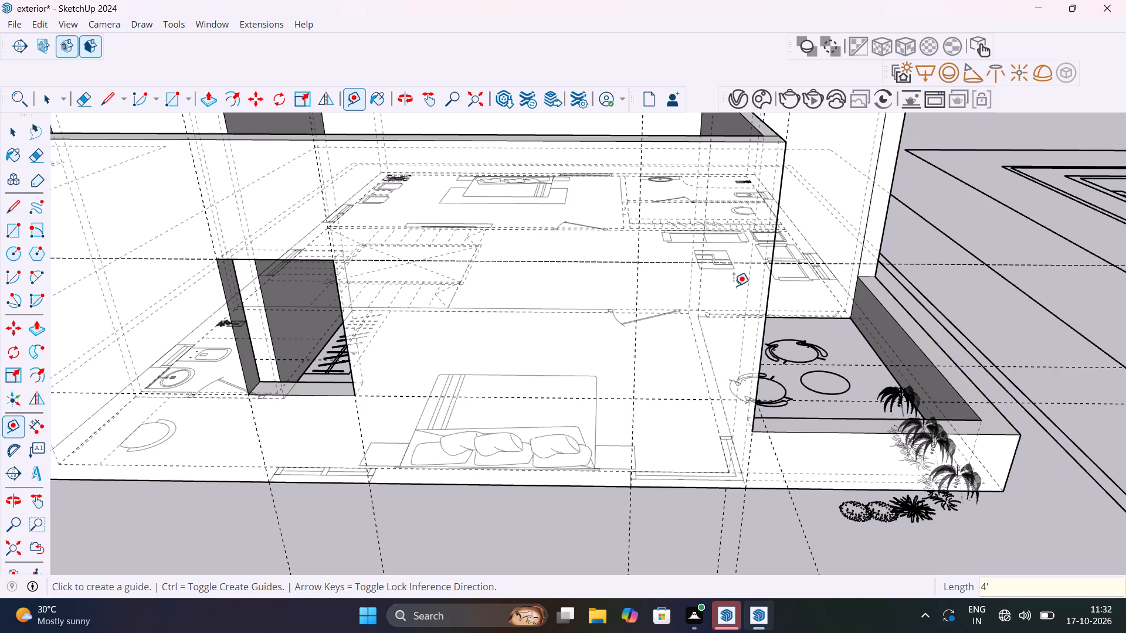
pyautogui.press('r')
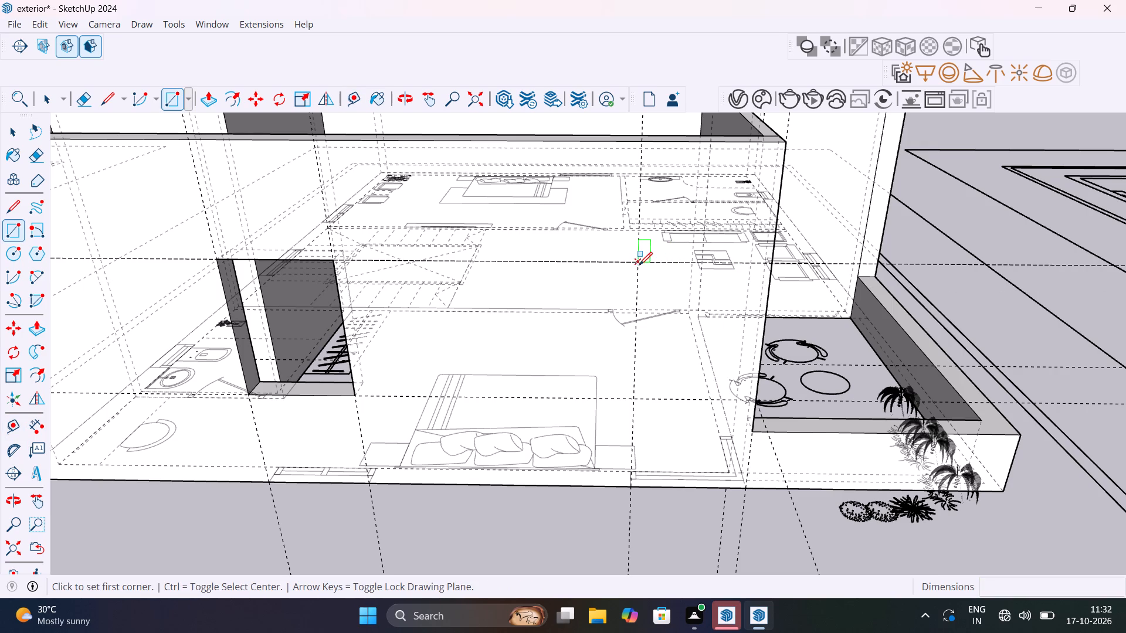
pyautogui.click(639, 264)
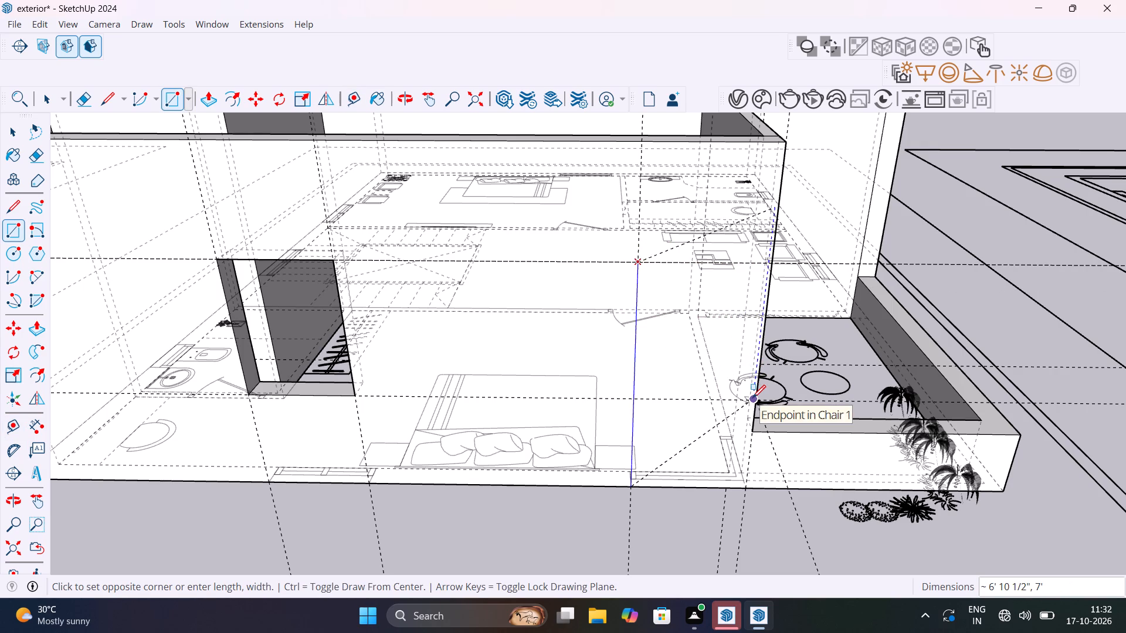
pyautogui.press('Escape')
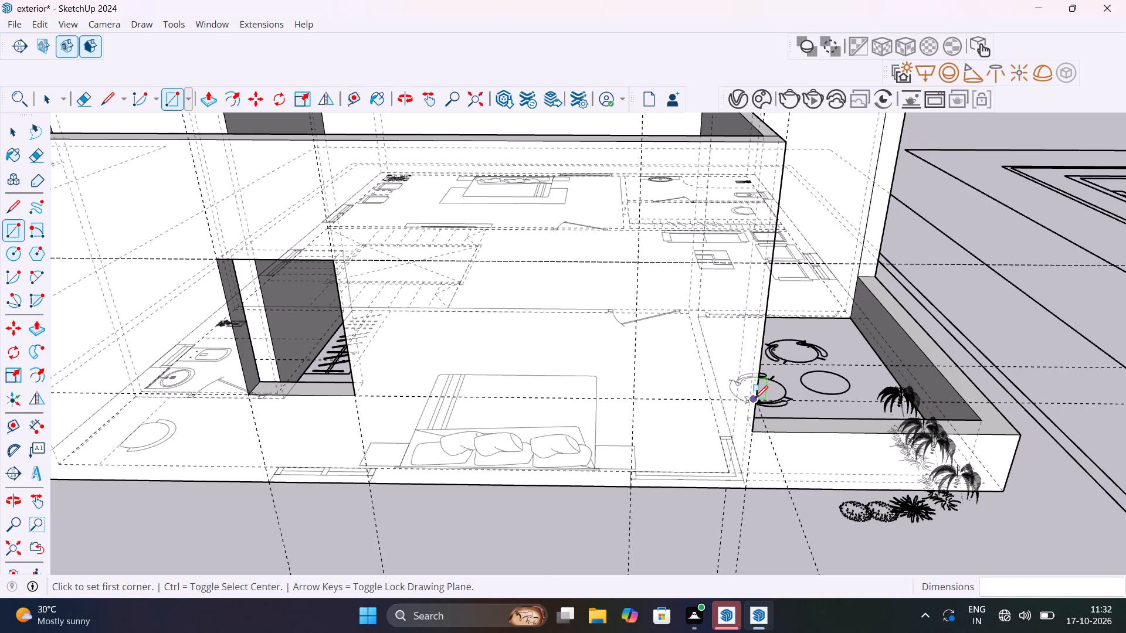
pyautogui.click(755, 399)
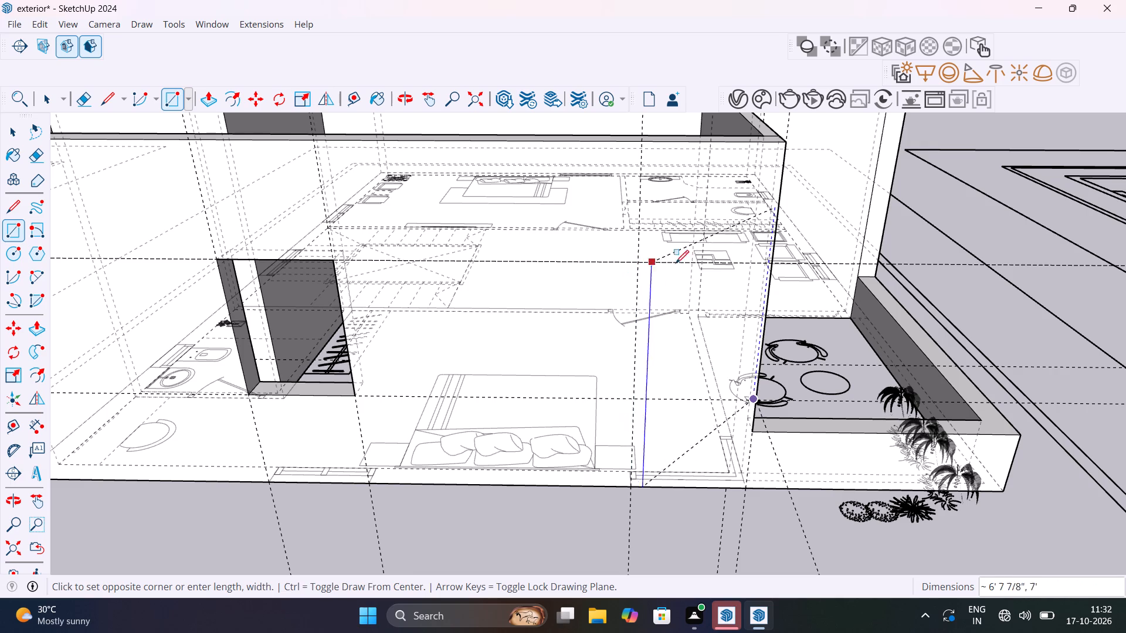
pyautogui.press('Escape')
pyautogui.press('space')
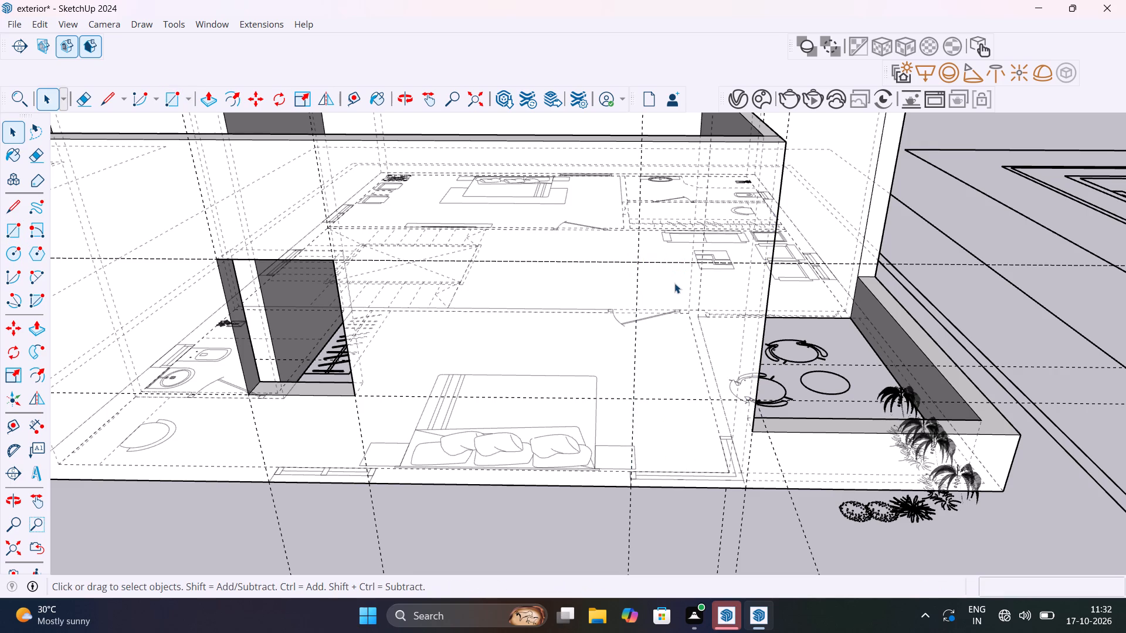
# Hide the back edges and draw a 4' by 3' 4 1/2" corner-window rectangle on the front wall, ending at the wall corner.
pyautogui.write('k')
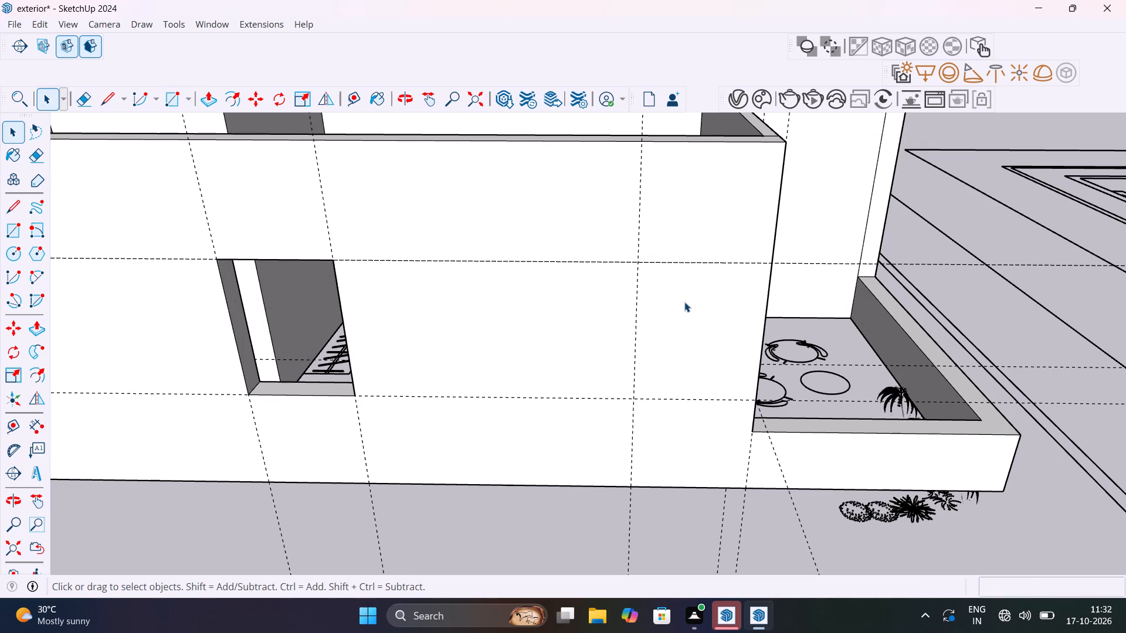
pyautogui.press('r')
pyautogui.click(638, 265)
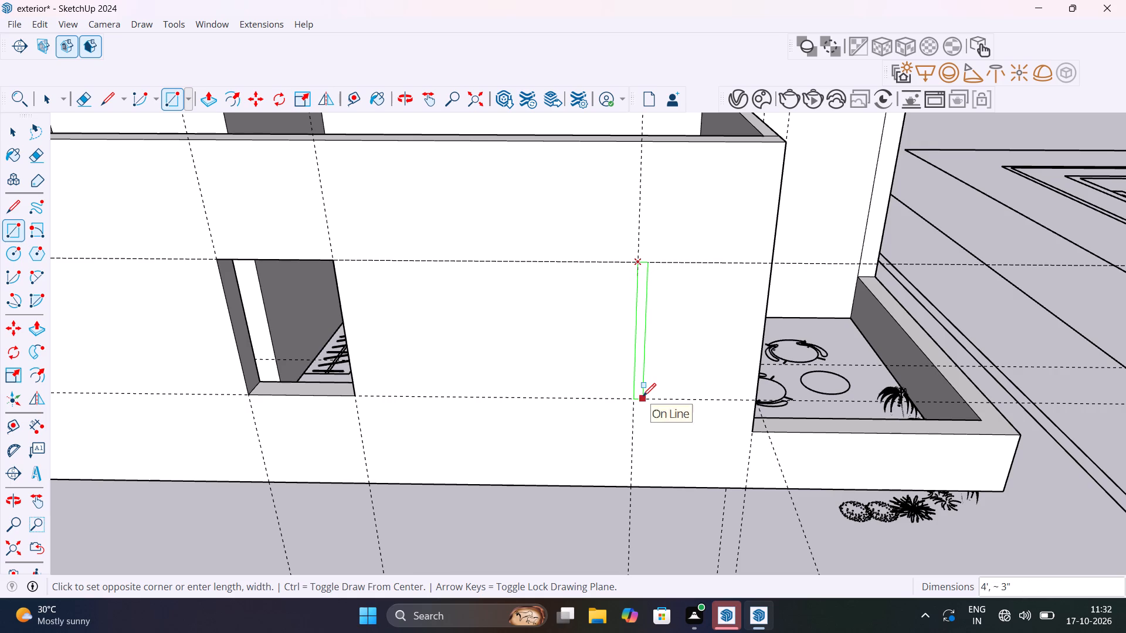
pyautogui.click(754, 399)
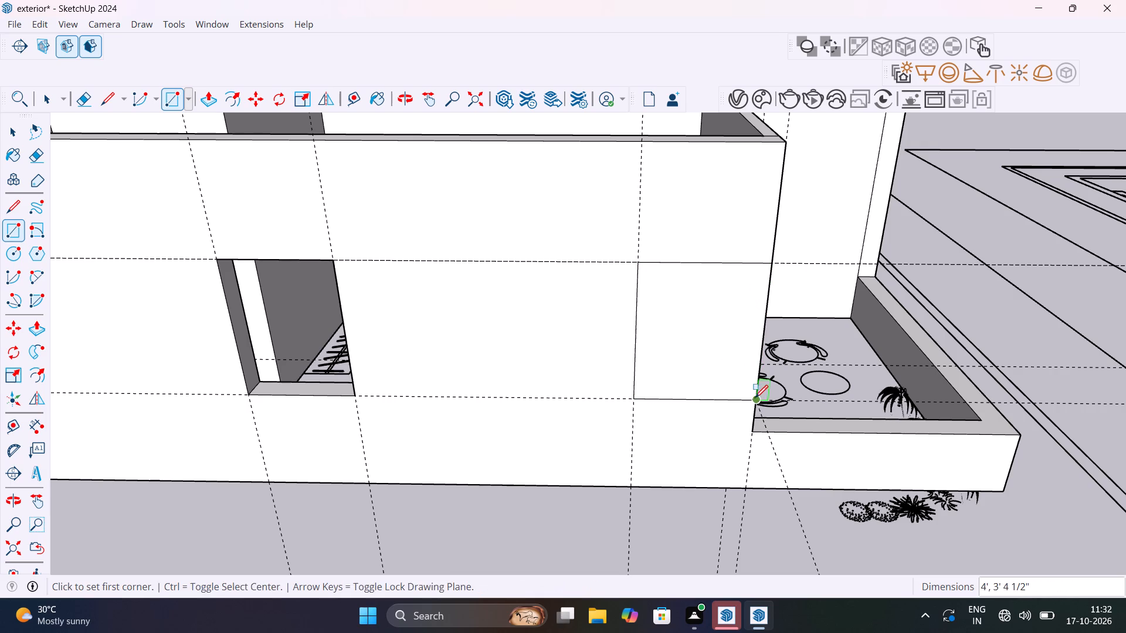
# Place a horizontal guide 4' above the sill guide on the wall facing the sitting area.
pyautogui.moveTo(767, 394); pyautogui.dragTo(378, 379, button='middle')
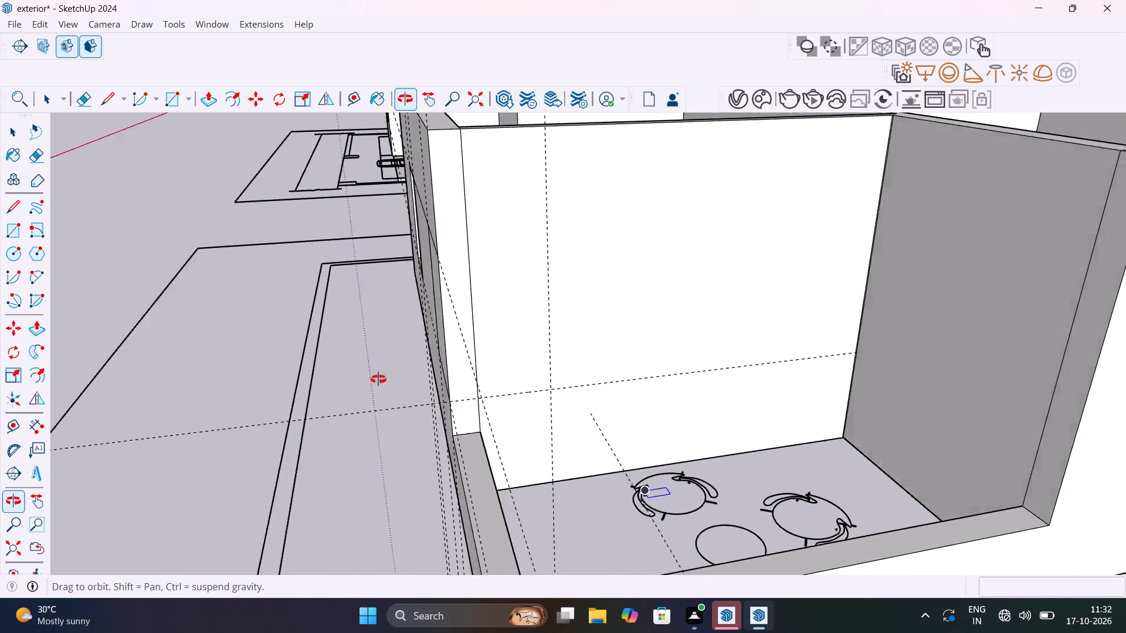
pyautogui.moveTo(378, 379); pyautogui.dragTo(500, 452, button='middle')
pyautogui.press('t')
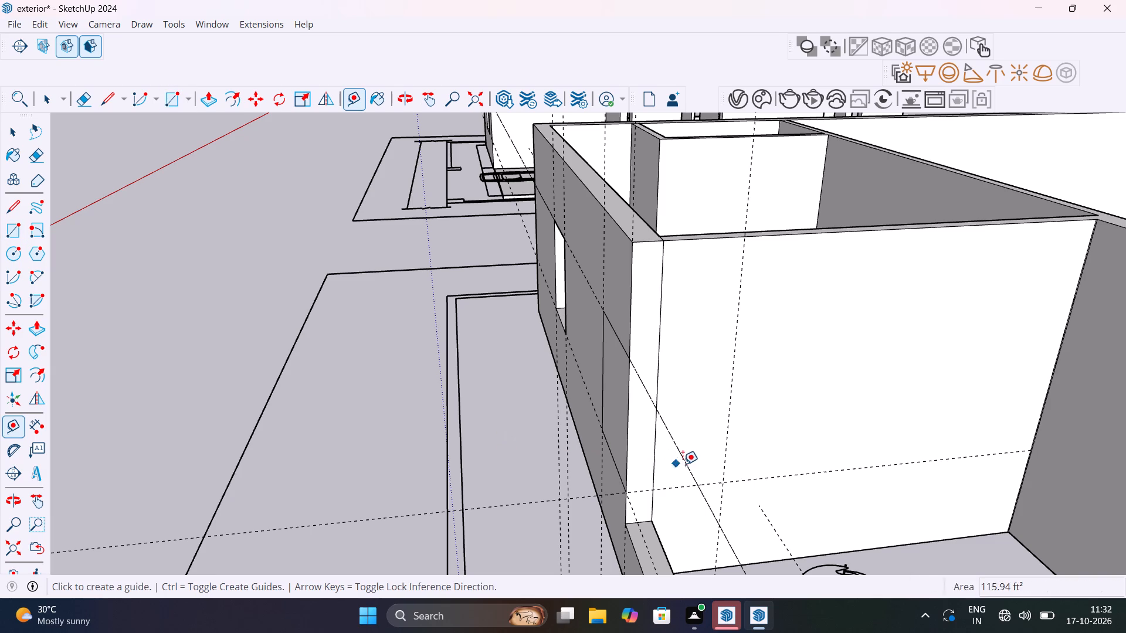
pyautogui.click(707, 483)
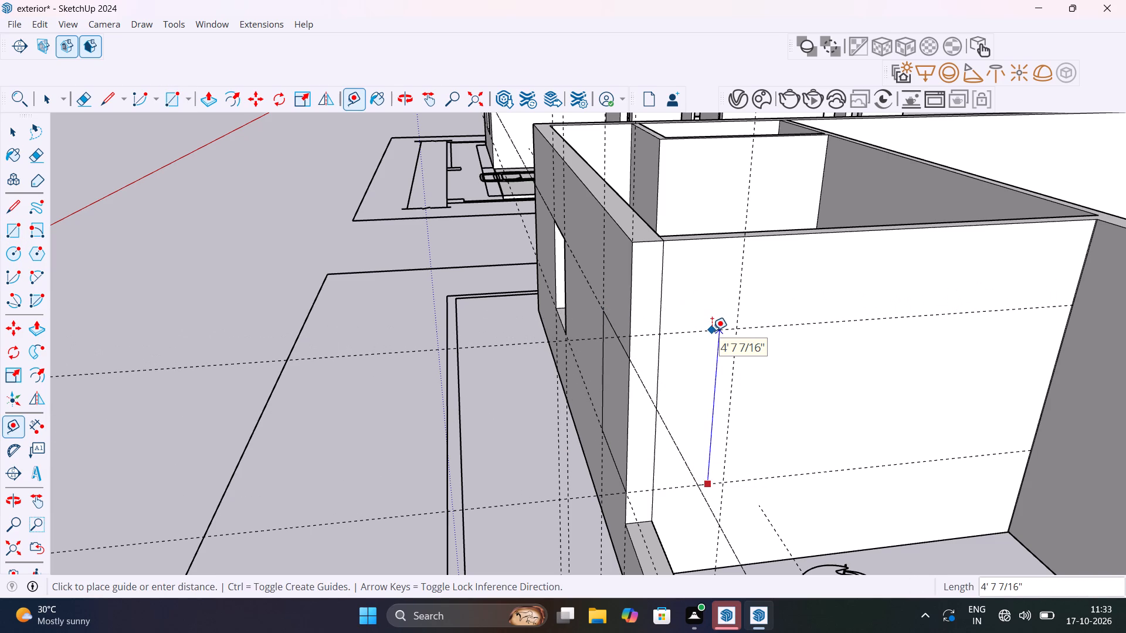
pyautogui.write("4'")
pyautogui.press('Return')
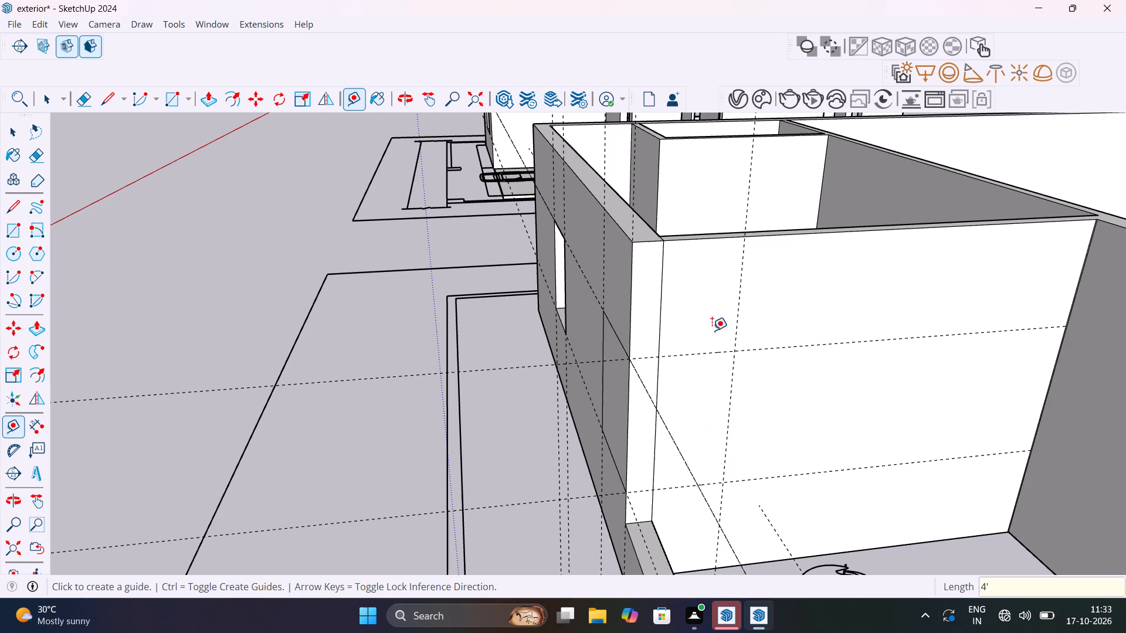
# Draw a 4' by 2' 9" corner-window rectangle on the sitting-area wall, from the outer corner to the vertical guide.
pyautogui.moveTo(673, 423); pyautogui.dragTo(573, 401, button='middle')
pyautogui.press('r')
pyautogui.click(514, 331)
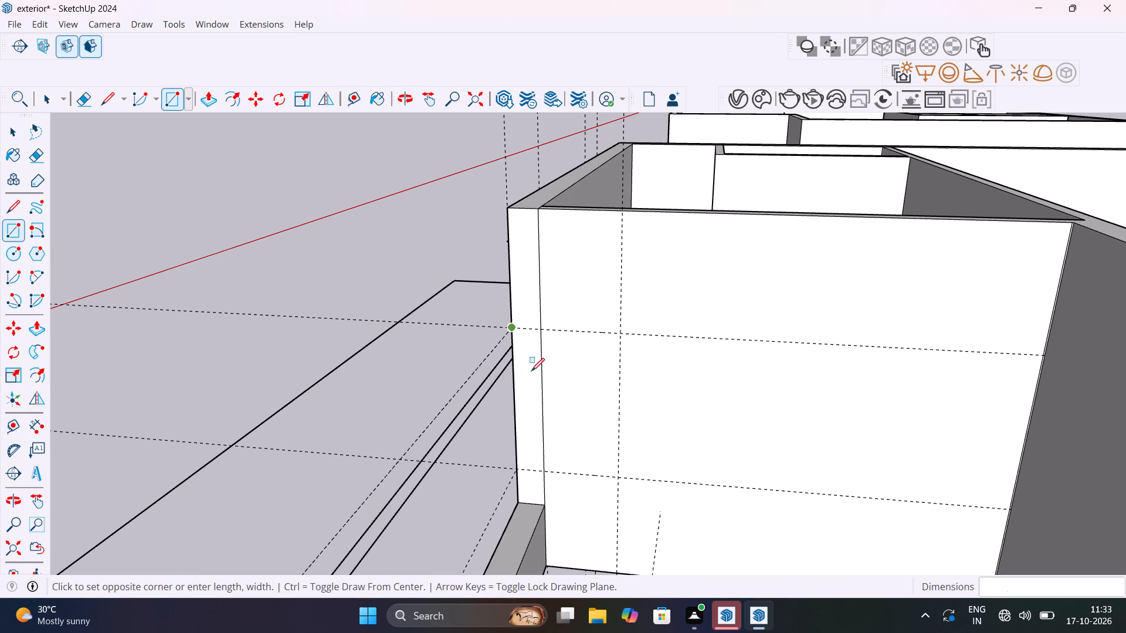
pyautogui.click(618, 475)
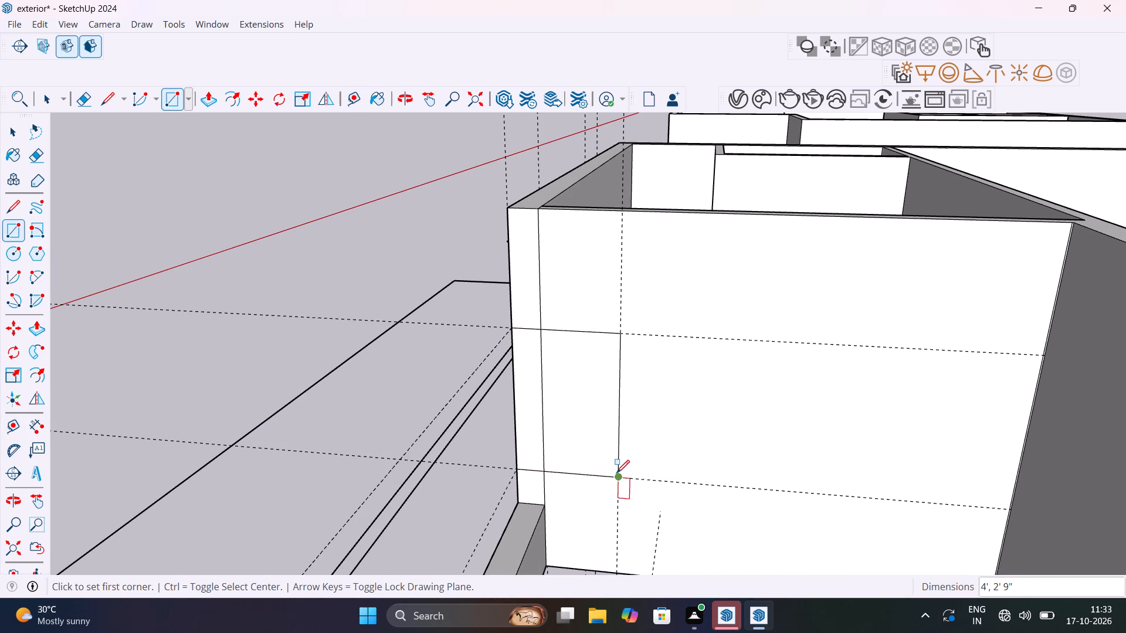
pyautogui.press('space')
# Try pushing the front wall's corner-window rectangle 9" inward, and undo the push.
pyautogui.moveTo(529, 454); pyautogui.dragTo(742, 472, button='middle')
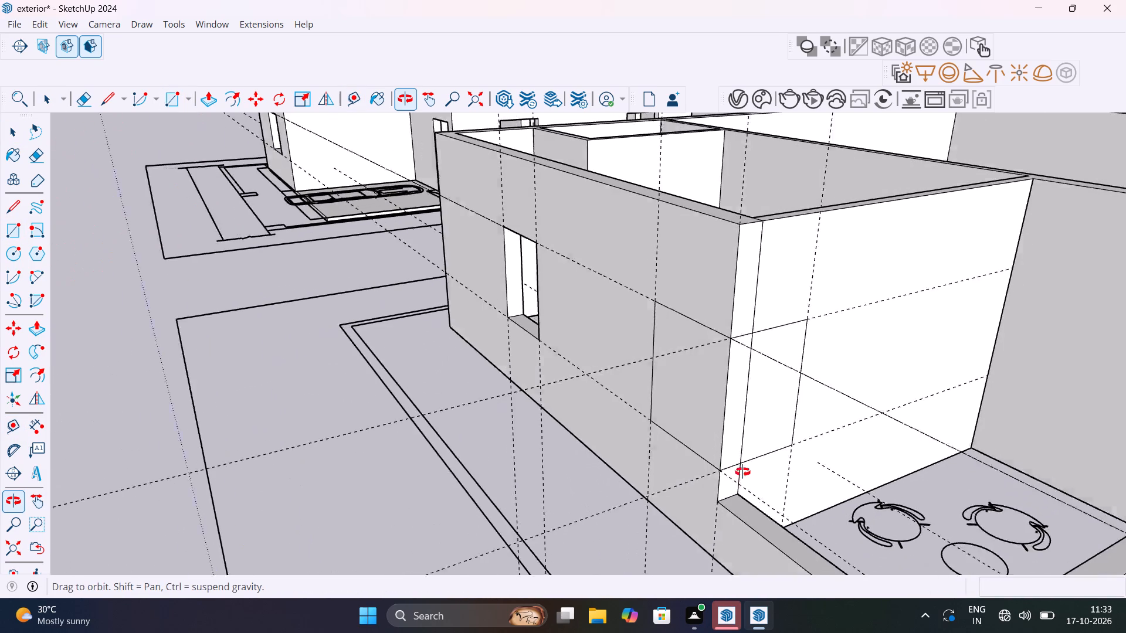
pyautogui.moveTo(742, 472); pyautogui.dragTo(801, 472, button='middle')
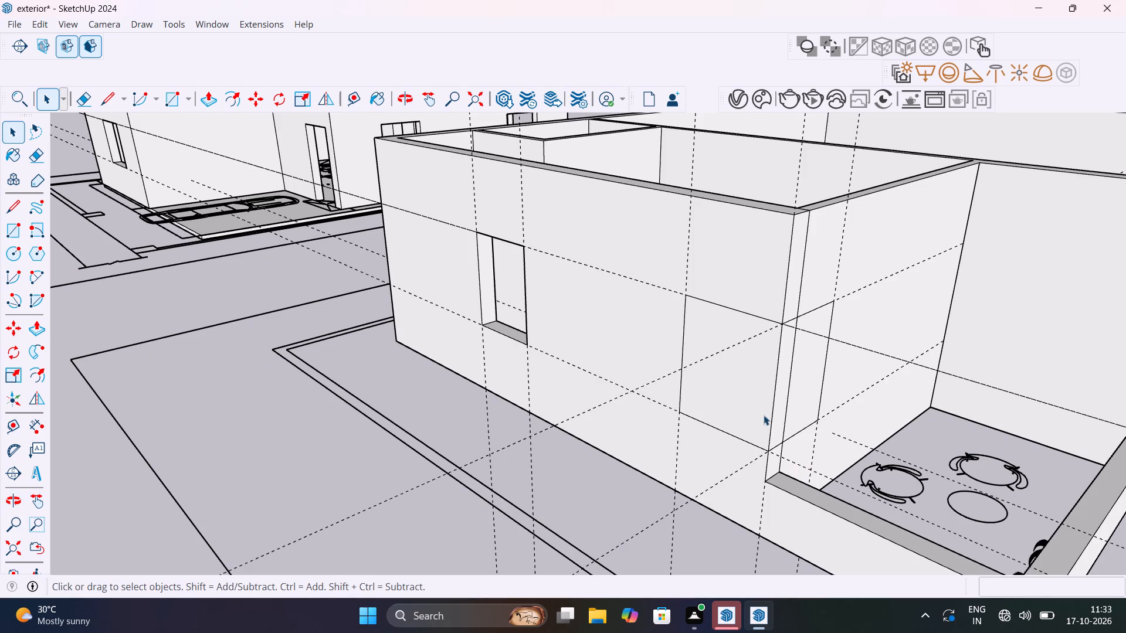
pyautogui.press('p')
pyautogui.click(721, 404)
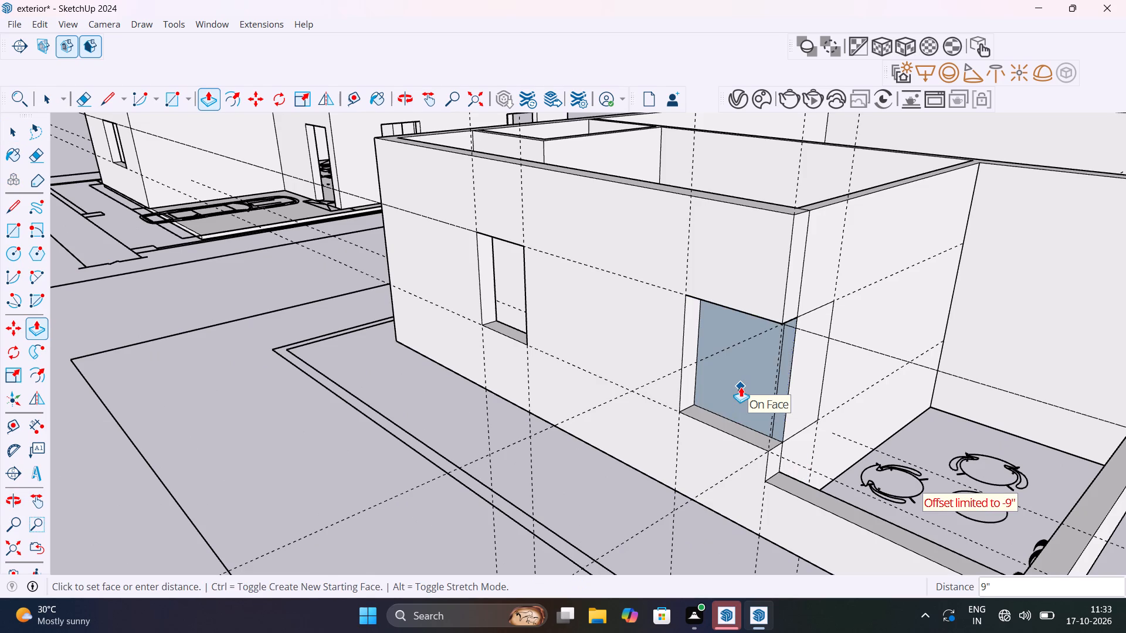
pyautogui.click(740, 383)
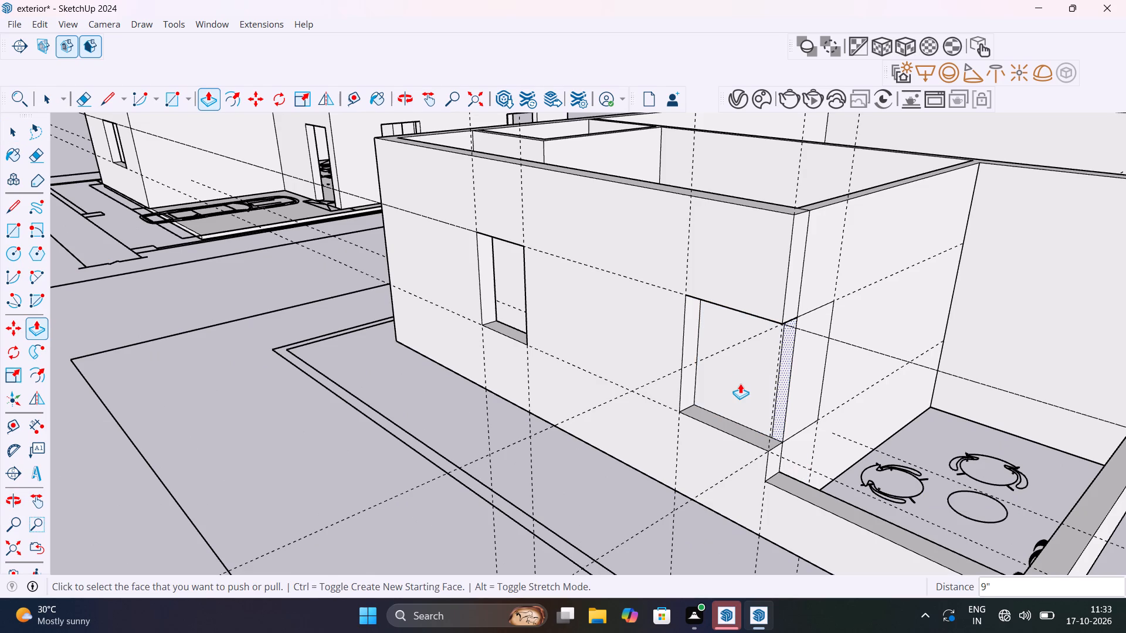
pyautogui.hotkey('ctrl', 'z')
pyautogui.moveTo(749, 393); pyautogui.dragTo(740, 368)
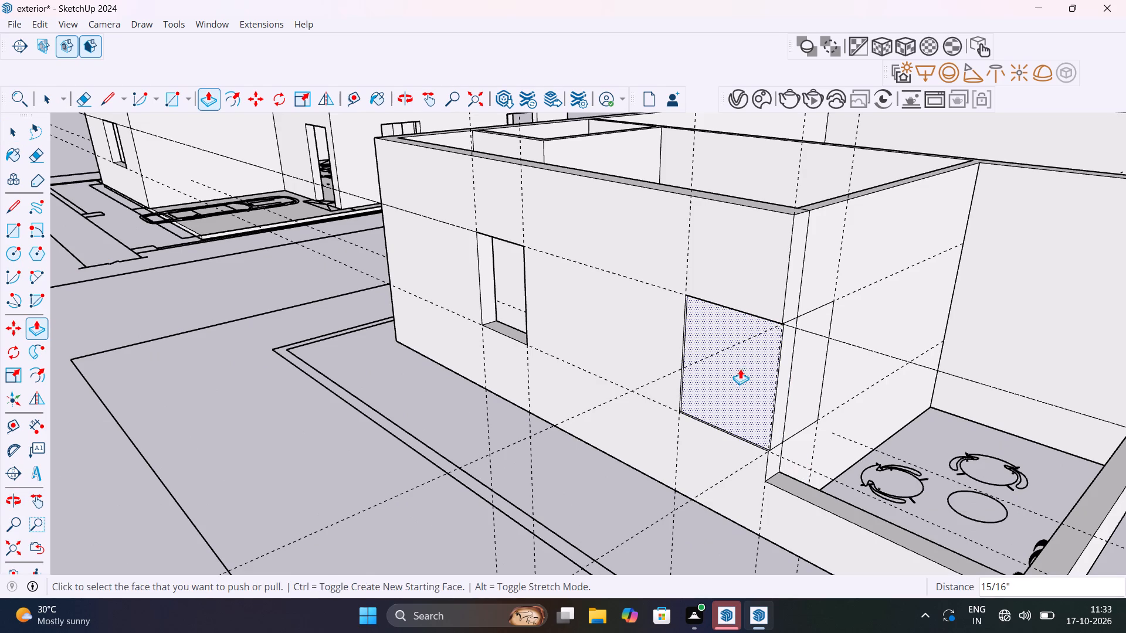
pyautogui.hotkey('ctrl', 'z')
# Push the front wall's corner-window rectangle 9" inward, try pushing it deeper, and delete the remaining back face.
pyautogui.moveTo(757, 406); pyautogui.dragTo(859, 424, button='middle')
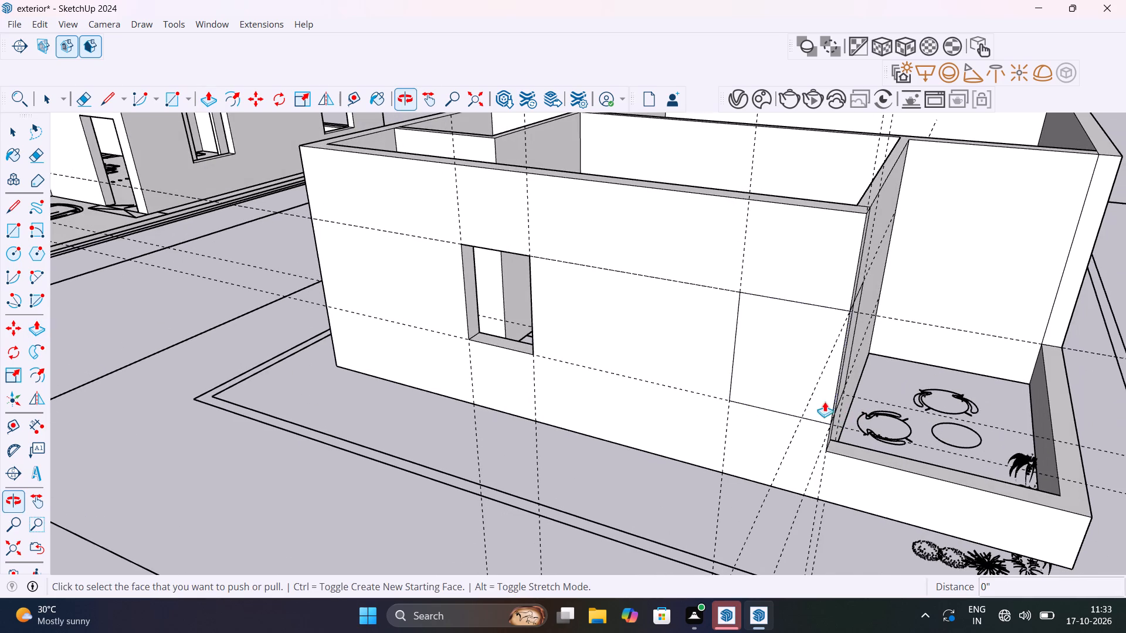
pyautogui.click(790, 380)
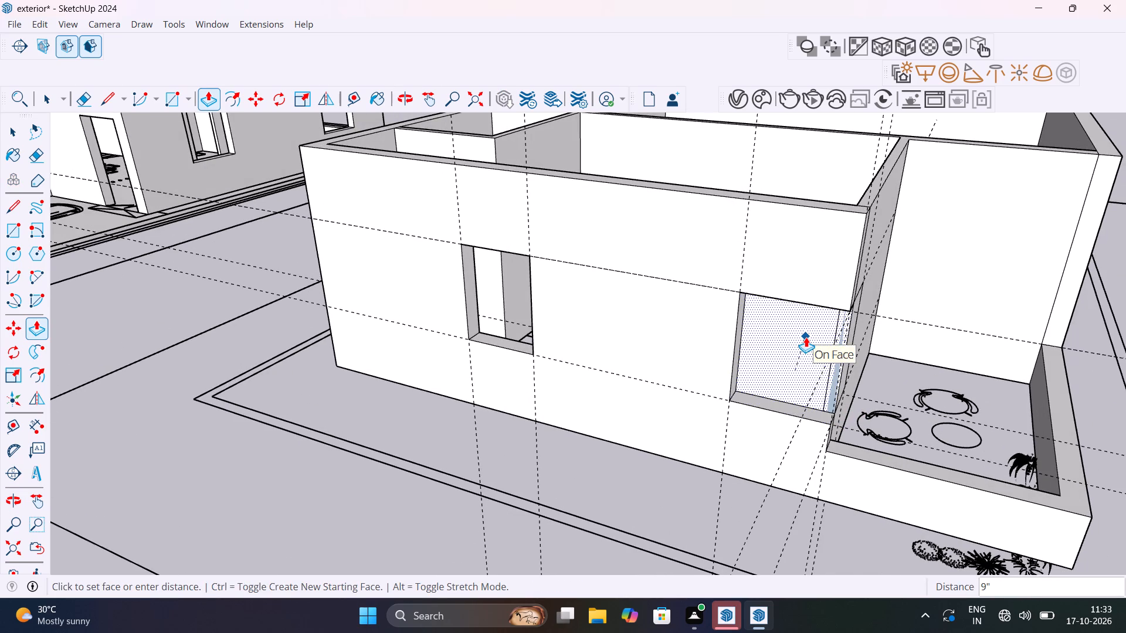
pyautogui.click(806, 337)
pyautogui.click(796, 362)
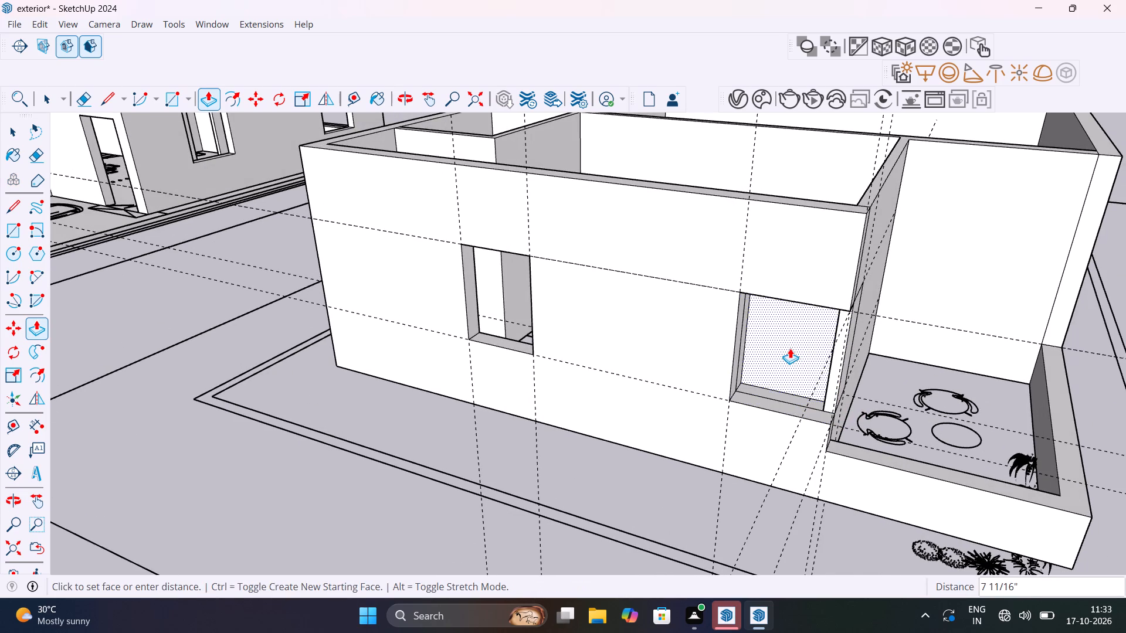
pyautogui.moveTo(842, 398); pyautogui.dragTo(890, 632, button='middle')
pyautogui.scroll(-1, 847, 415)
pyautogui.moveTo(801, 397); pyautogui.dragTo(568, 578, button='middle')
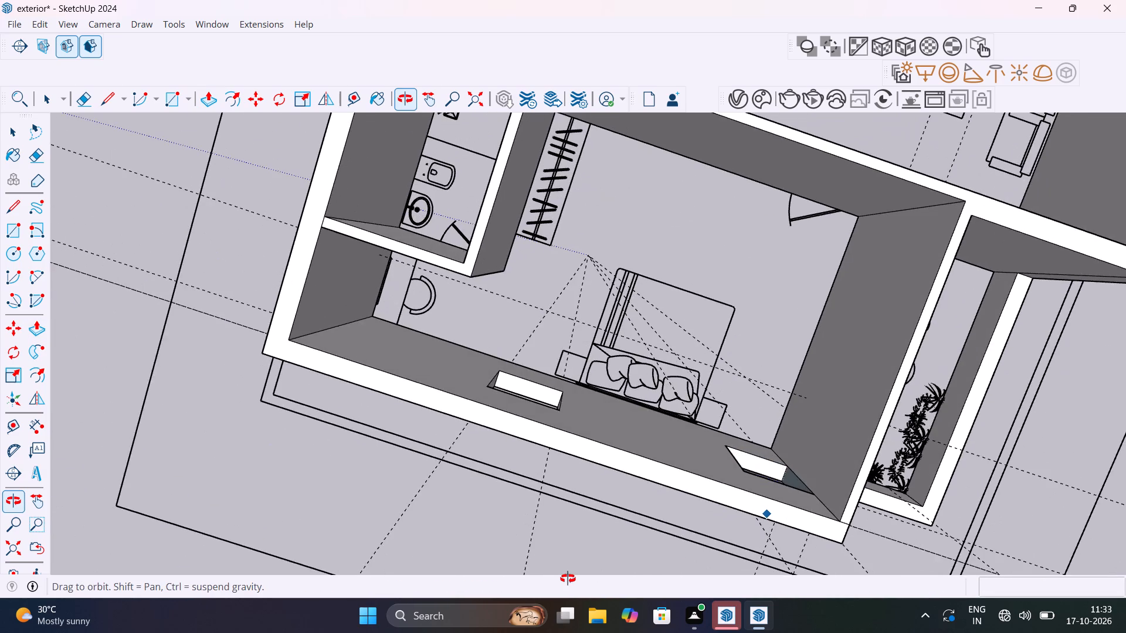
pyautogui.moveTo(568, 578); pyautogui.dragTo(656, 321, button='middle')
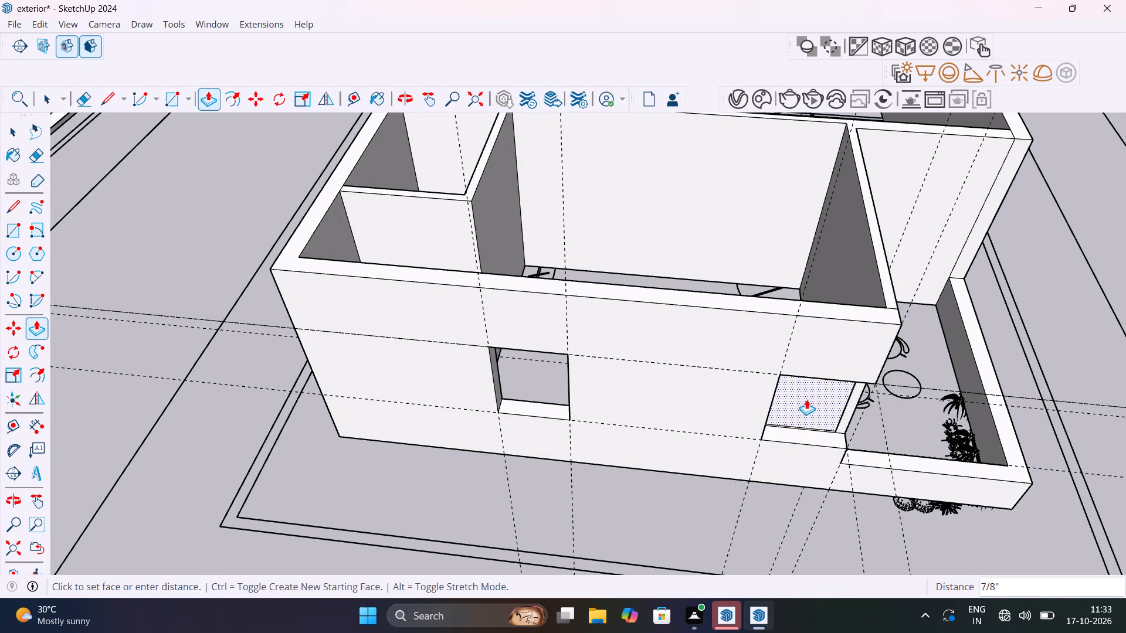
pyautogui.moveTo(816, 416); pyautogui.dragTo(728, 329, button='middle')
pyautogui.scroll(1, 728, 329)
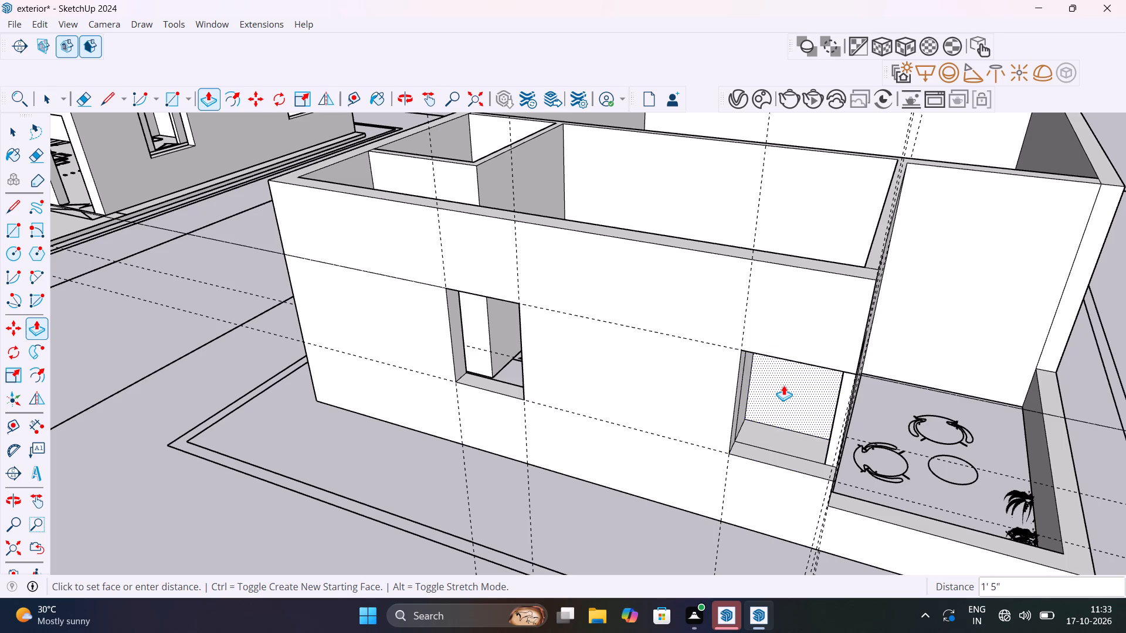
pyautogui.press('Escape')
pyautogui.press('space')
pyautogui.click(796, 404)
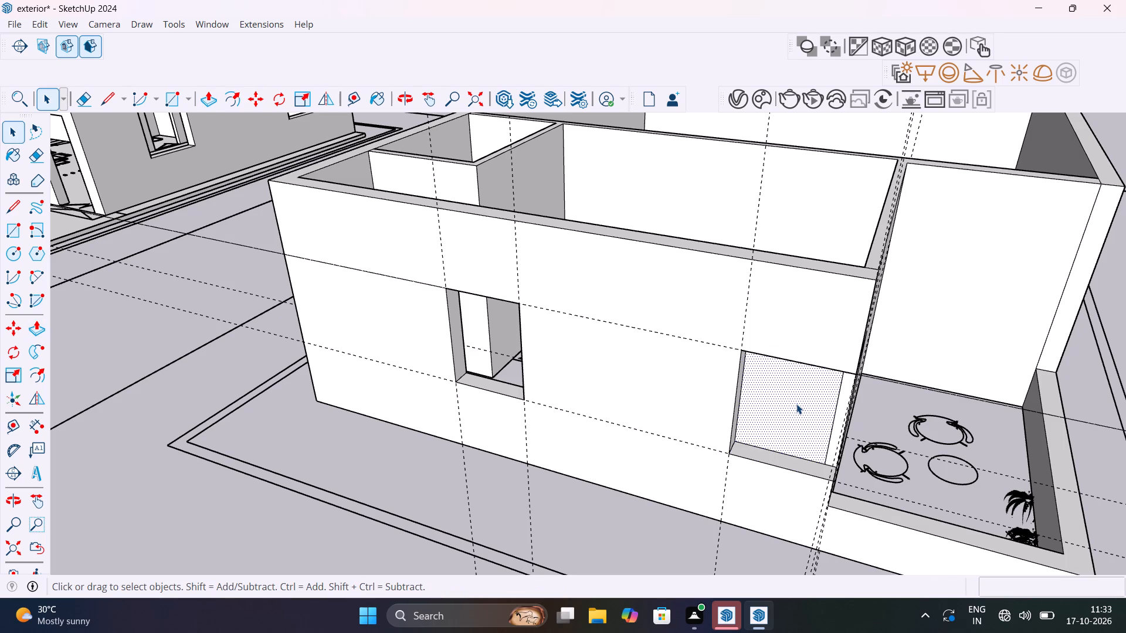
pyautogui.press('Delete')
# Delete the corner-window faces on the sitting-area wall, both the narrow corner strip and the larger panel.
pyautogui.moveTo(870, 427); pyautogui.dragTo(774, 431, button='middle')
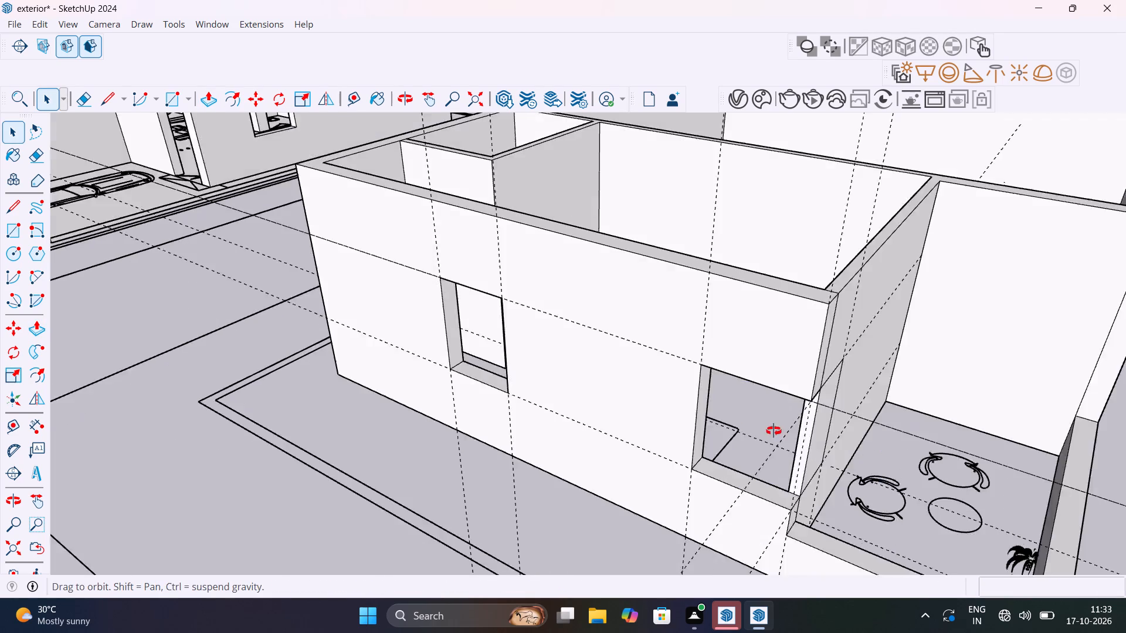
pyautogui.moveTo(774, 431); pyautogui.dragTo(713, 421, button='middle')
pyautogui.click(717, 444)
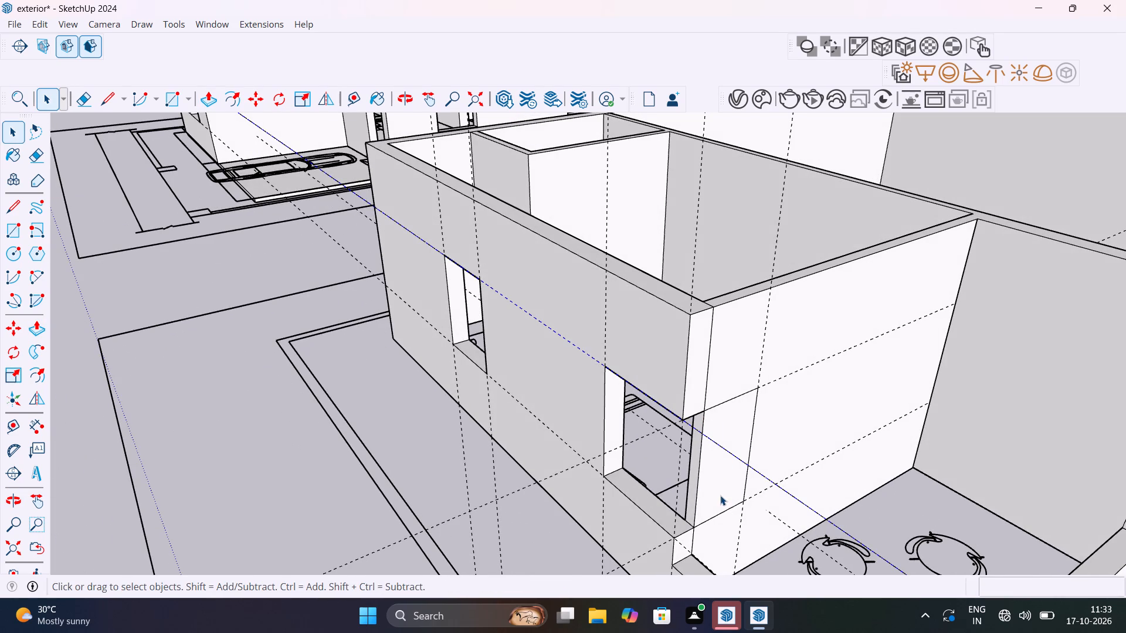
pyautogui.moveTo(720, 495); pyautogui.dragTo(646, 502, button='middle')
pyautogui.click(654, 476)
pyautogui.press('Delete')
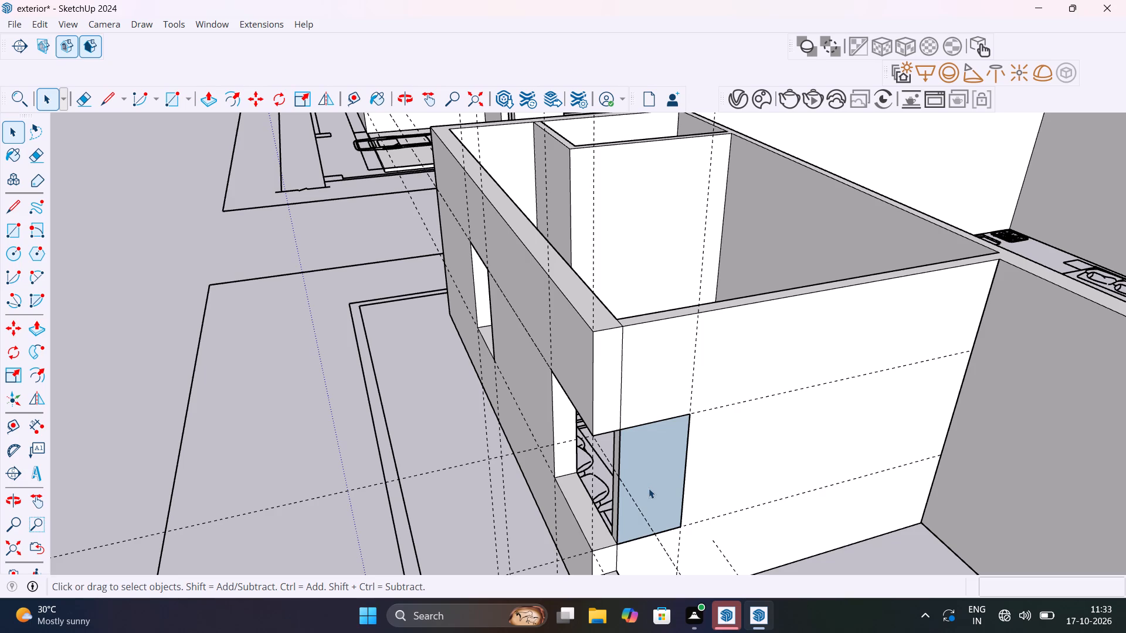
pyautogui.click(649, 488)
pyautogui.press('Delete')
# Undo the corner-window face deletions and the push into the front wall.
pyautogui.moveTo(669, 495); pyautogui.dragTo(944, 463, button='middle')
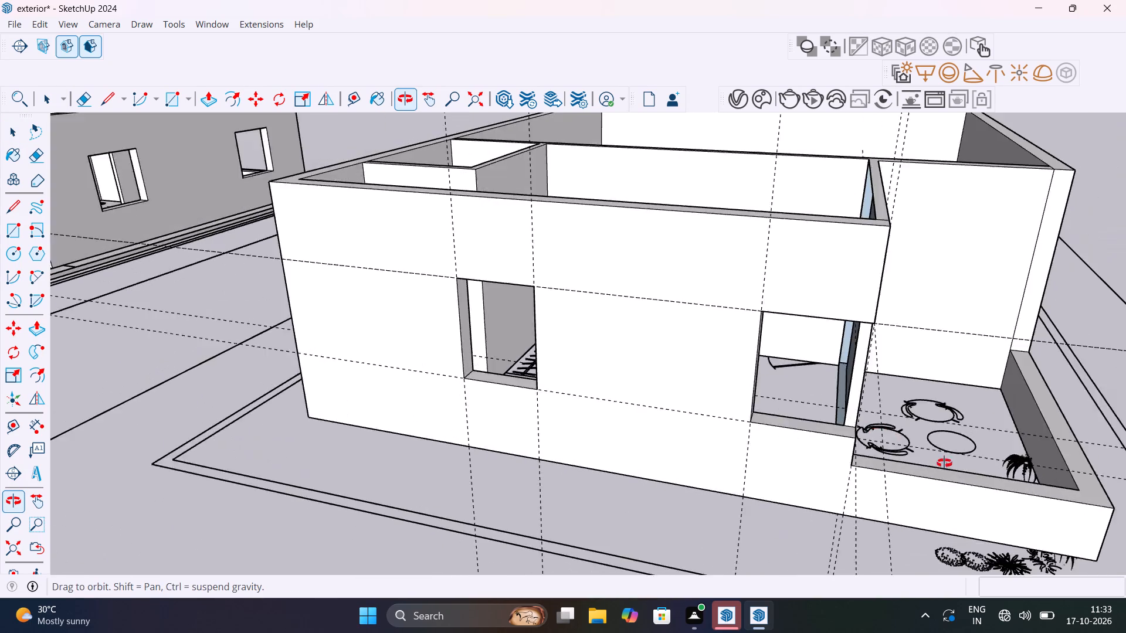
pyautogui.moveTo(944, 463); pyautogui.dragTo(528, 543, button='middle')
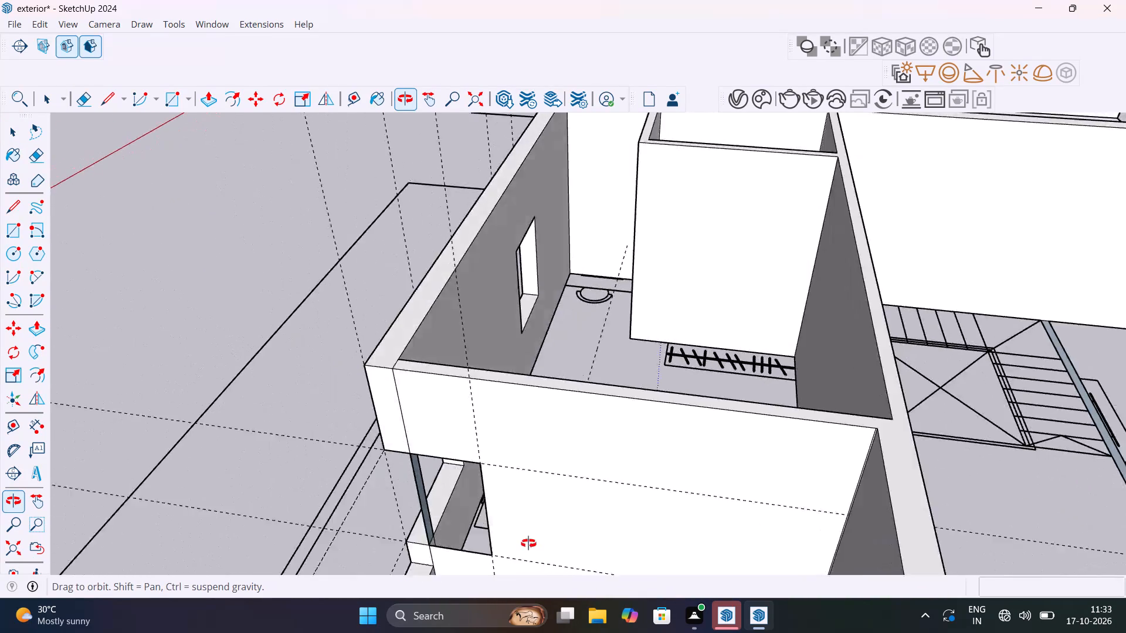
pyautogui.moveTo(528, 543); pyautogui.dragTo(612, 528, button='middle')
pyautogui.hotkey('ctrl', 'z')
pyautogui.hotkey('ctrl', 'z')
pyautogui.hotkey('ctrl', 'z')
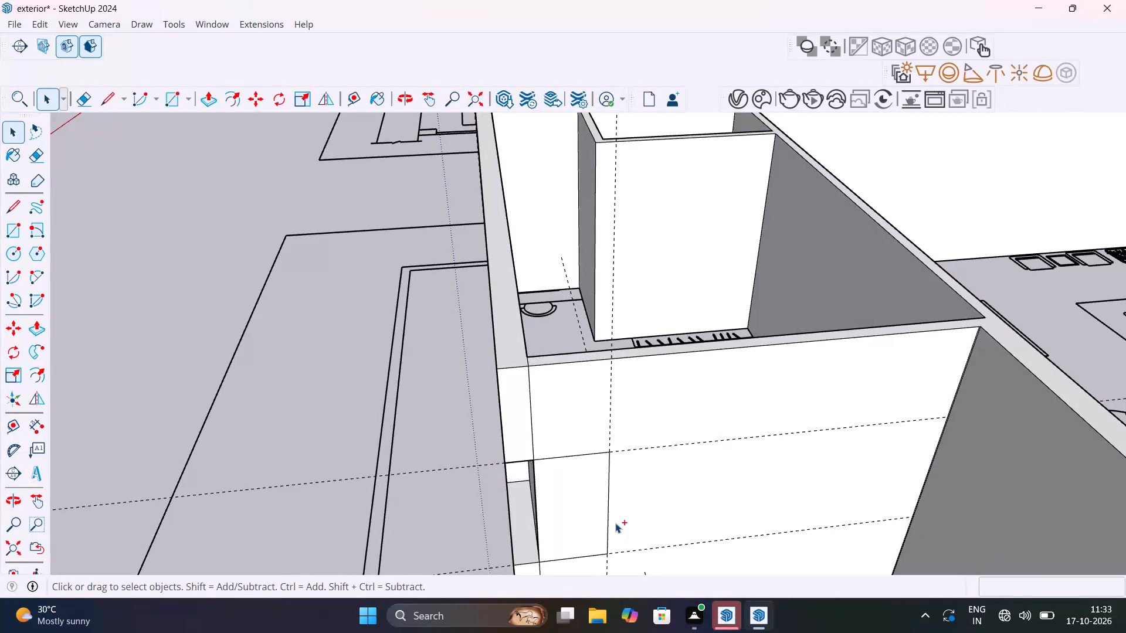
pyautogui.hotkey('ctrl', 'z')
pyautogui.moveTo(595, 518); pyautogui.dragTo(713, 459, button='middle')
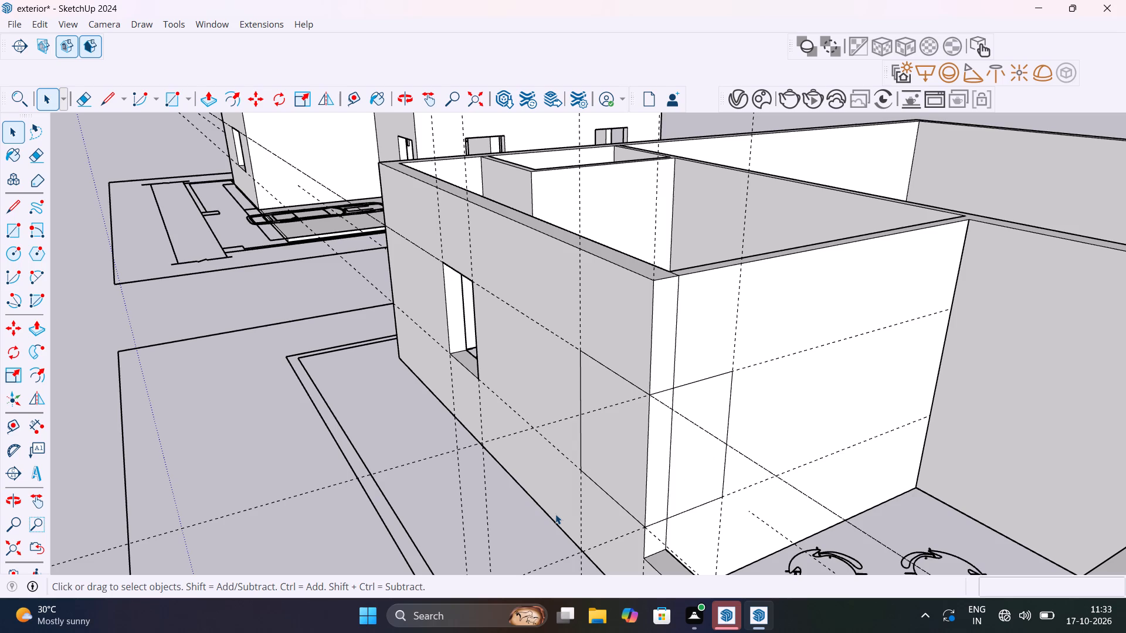
# Redo the corner-window push into the front wall and the deletion of its back face.
pyautogui.hotkey('ctrl', 'y')
pyautogui.hotkey('ctrl', 'y')
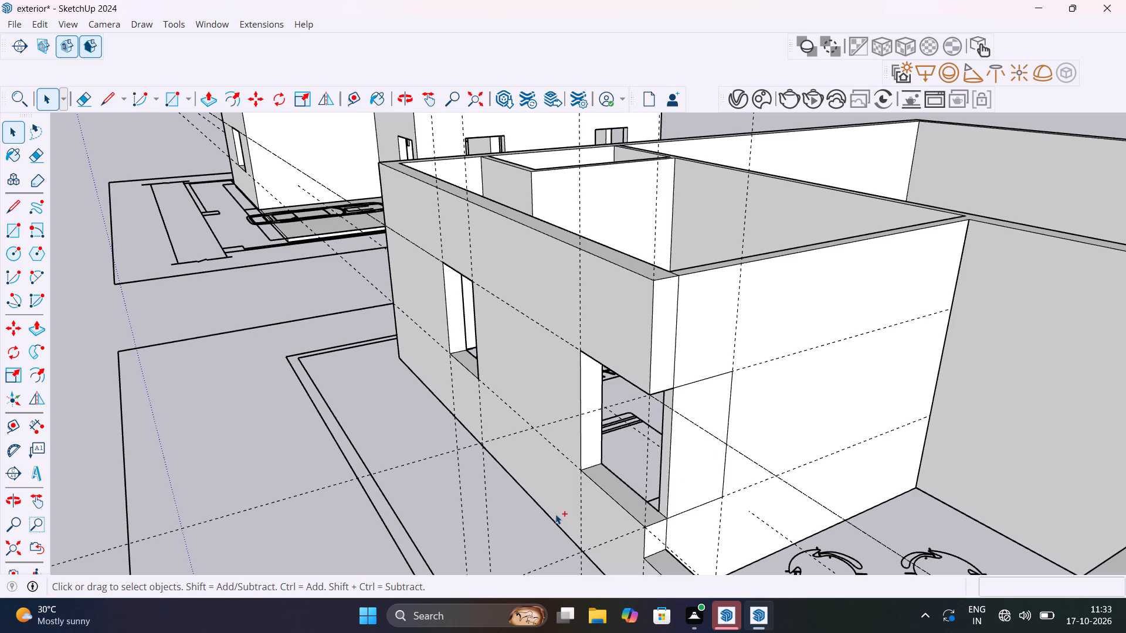
# Push the corner-window panel on the sitting-area wall 4 1/2" inward to open it through the wall.
pyautogui.moveTo(717, 444); pyautogui.dragTo(637, 445, button='middle')
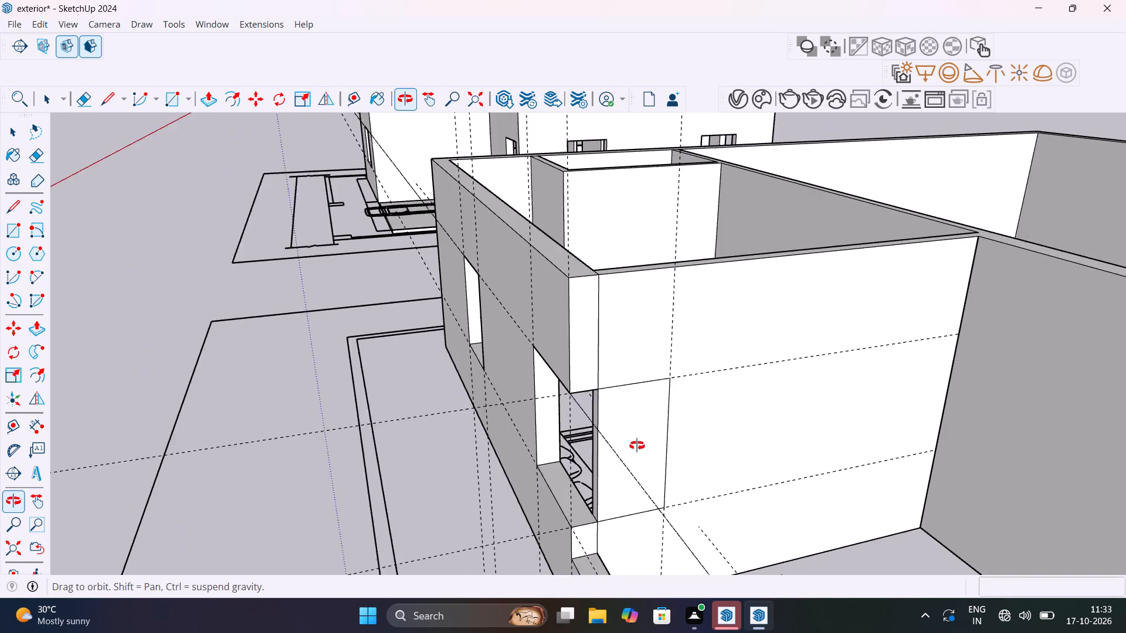
pyautogui.moveTo(637, 445); pyautogui.dragTo(635, 446, button='middle')
pyautogui.click(609, 452)
pyautogui.press('p')
pyautogui.click(609, 453)
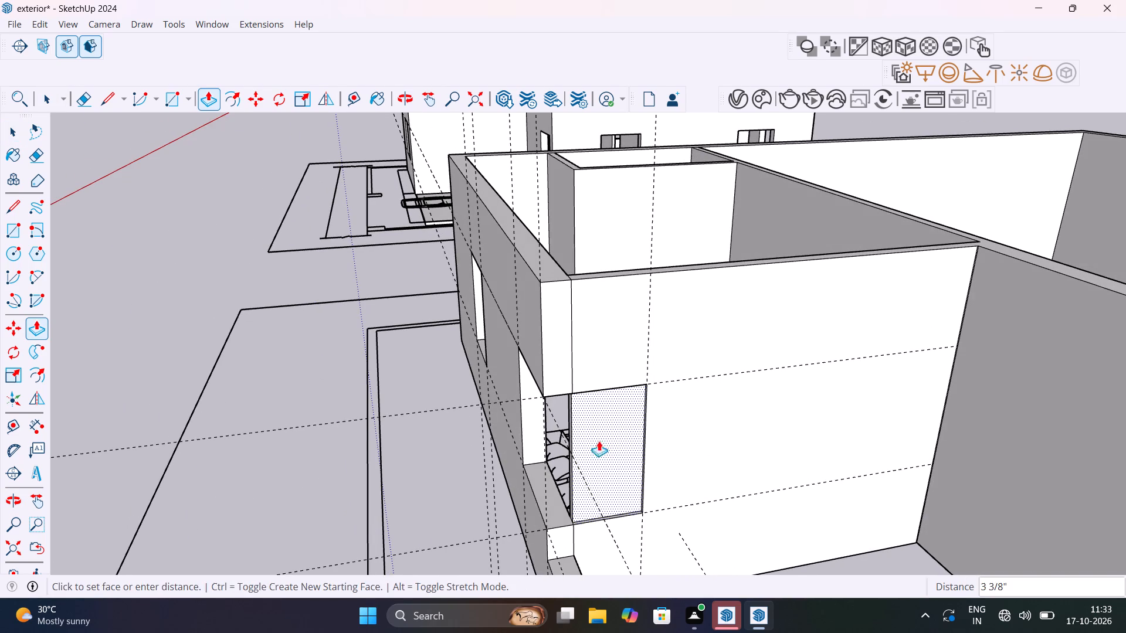
pyautogui.click(575, 420)
pyautogui.scroll(-6, 592, 462)
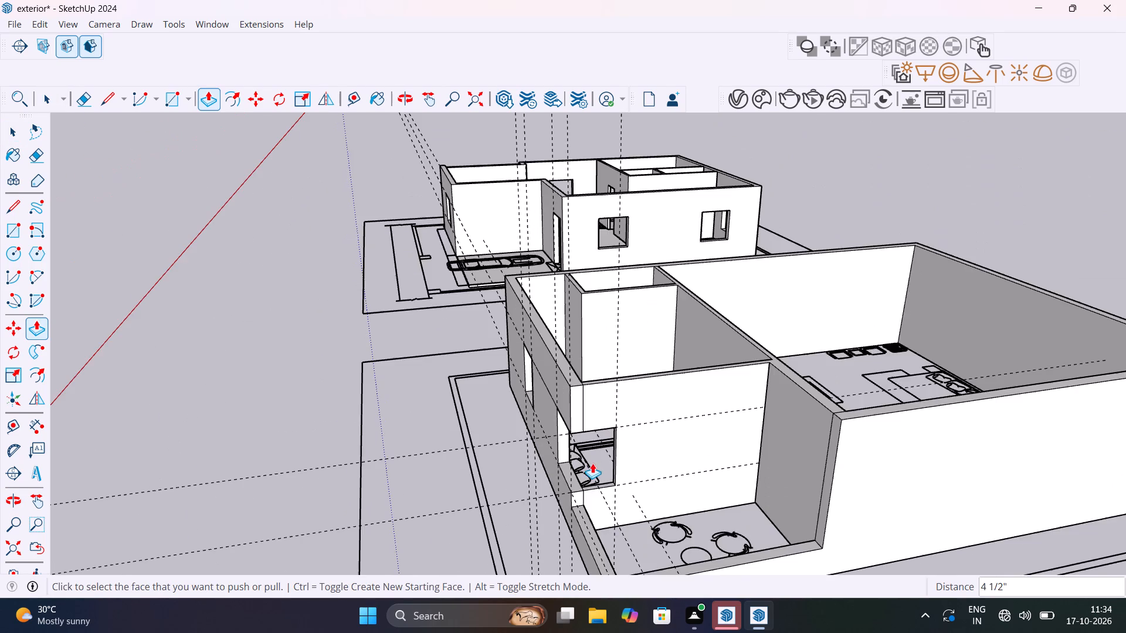
# Delete the leftover vertical edge below the corner window and the seam line across its sill.
pyautogui.moveTo(593, 490); pyautogui.dragTo(820, 604, button='middle')
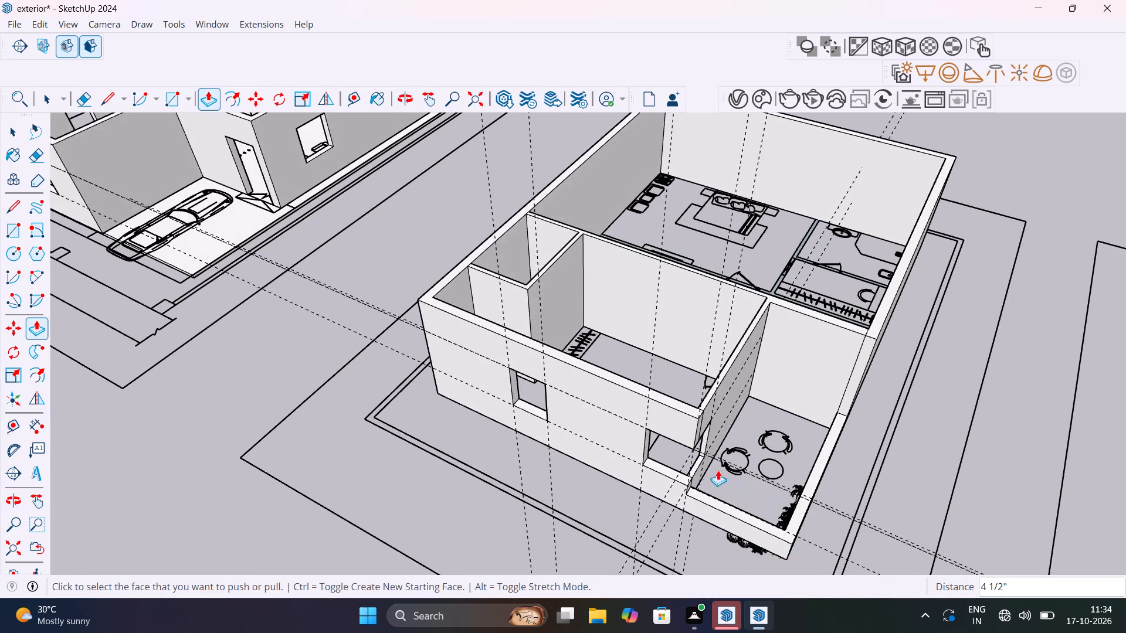
pyautogui.scroll(11, 696, 462)
pyautogui.moveTo(703, 482); pyautogui.dragTo(855, 576, button='middle')
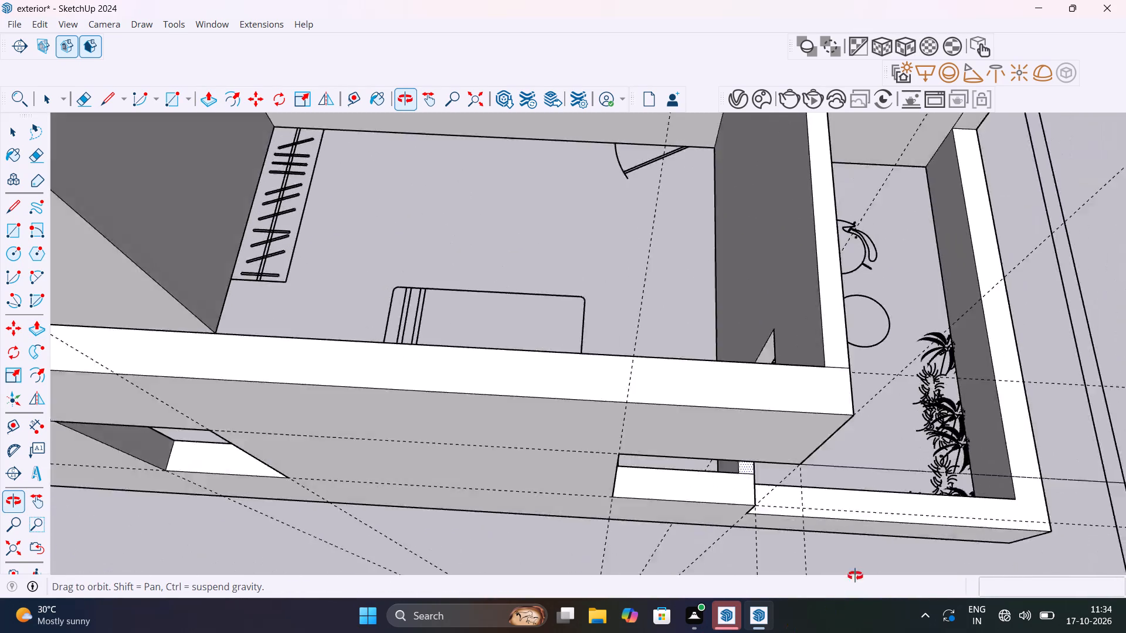
pyautogui.moveTo(855, 576); pyautogui.dragTo(498, 383, button='middle')
pyautogui.press('space')
pyautogui.scroll(4, 516, 494)
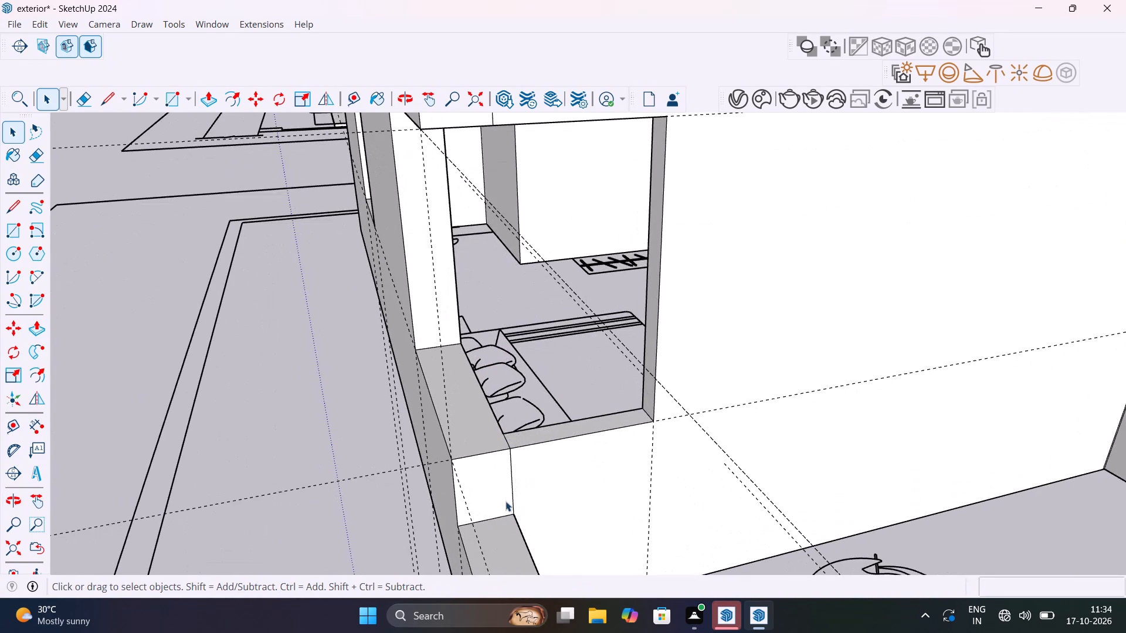
pyautogui.click(513, 492)
pyautogui.press('Delete')
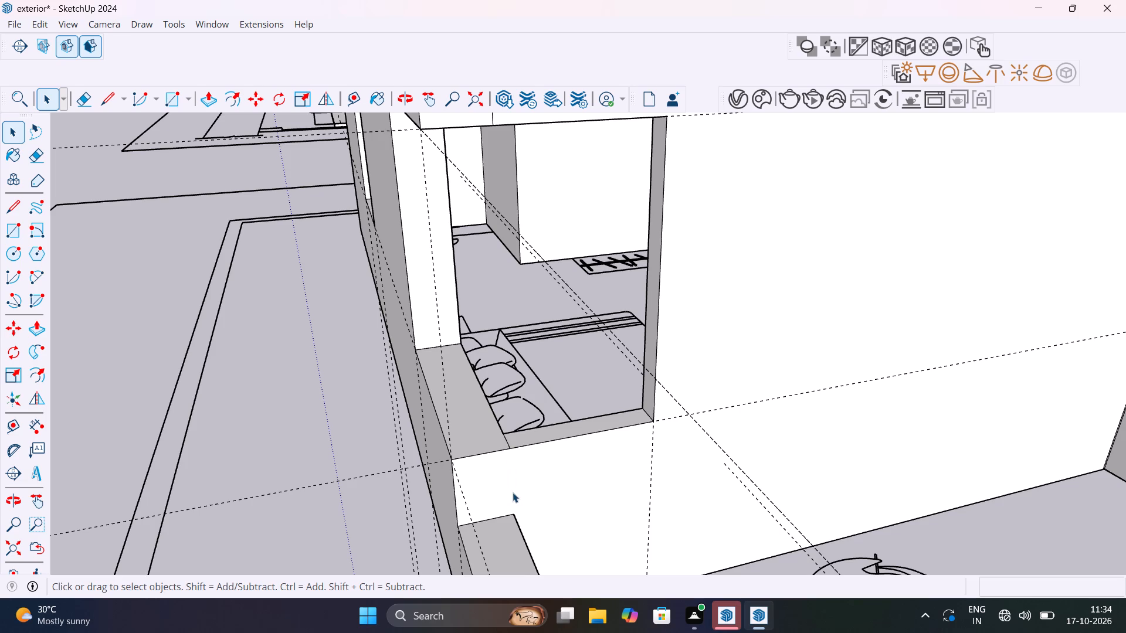
pyautogui.scroll(7, 501, 444)
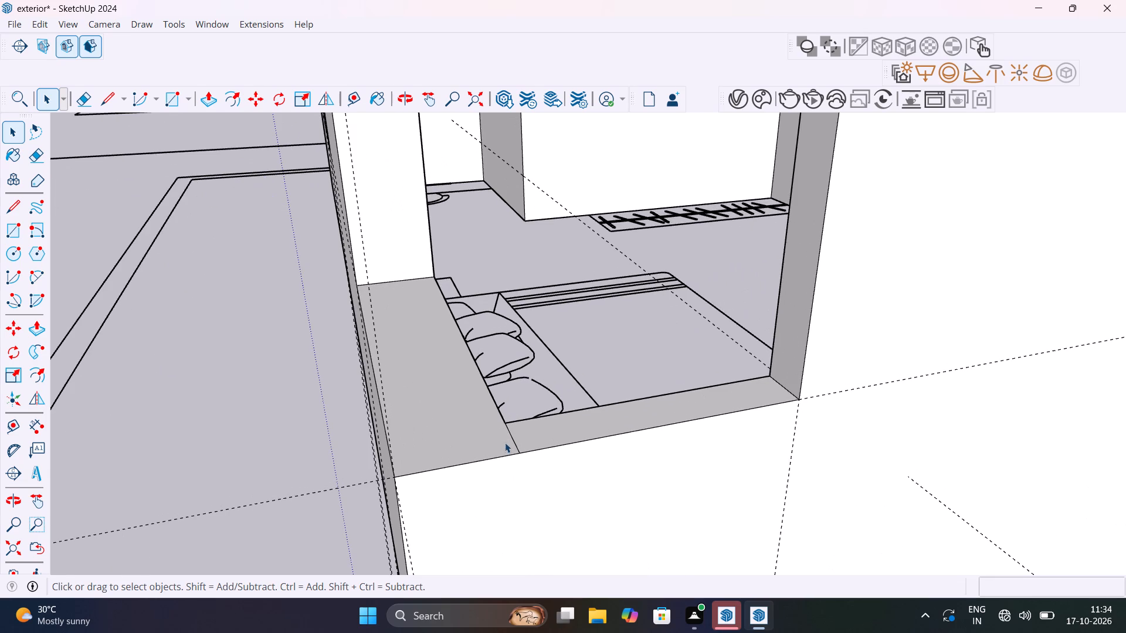
pyautogui.click(516, 444)
pyautogui.press('Delete')
# Delete the leftover vertical edge above the corner window on the sitting-area wall face.
pyautogui.scroll(-20, 515, 444)
pyautogui.scroll(-1, 515, 444)
pyautogui.moveTo(515, 479); pyautogui.dragTo(732, 426, button='middle')
pyautogui.scroll(1, 613, 372)
pyautogui.moveTo(613, 372); pyautogui.dragTo(396, 421, button='middle')
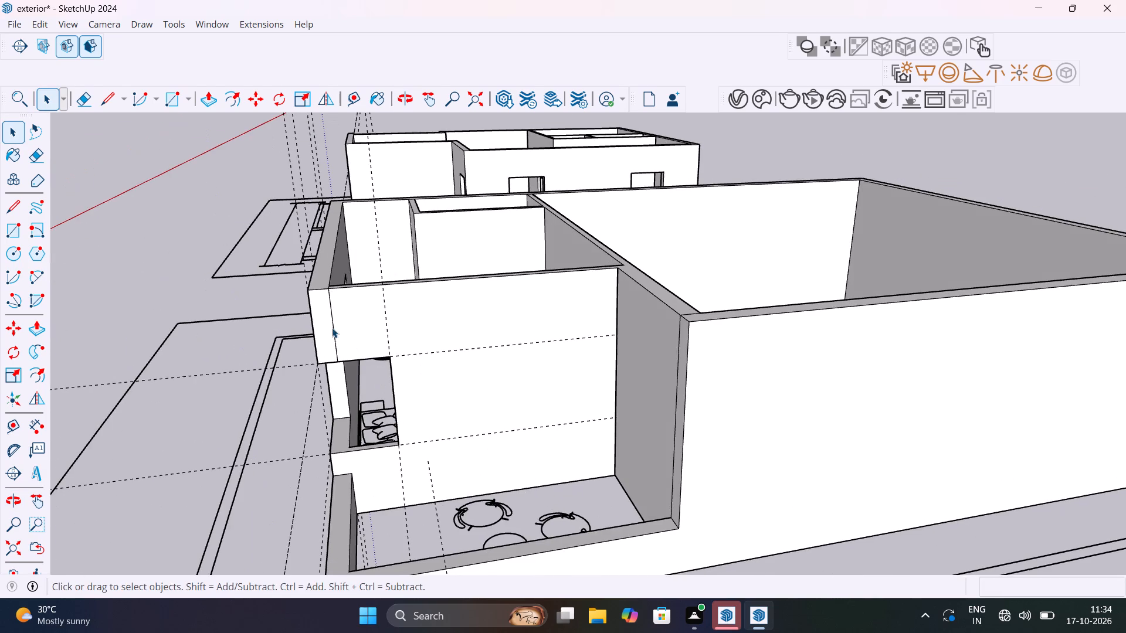
pyautogui.scroll(4, 332, 327)
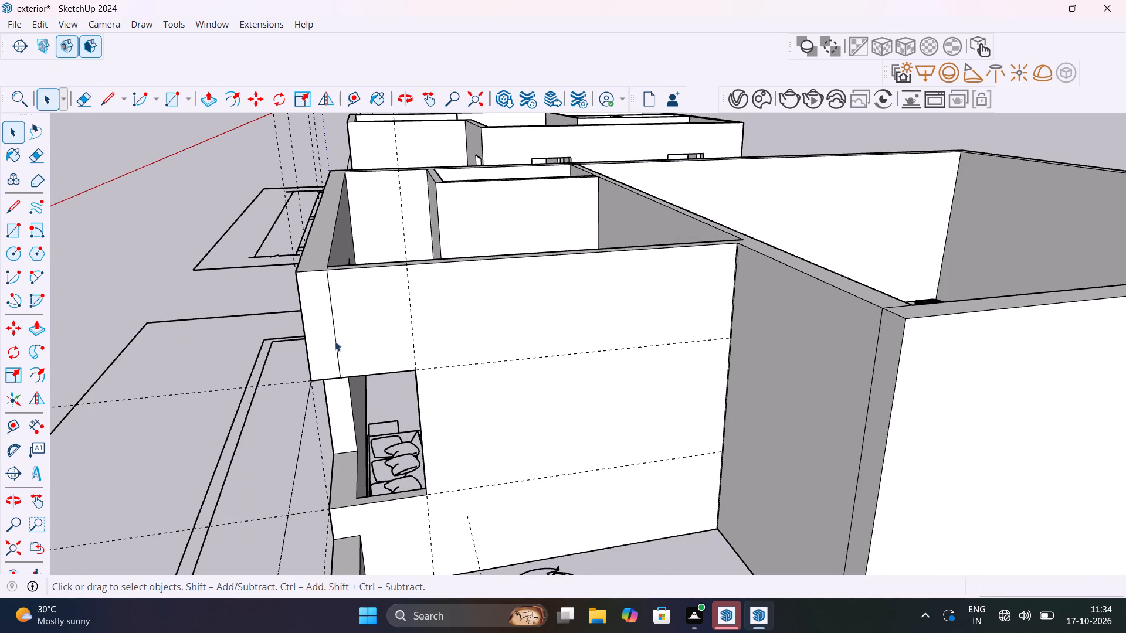
pyautogui.click(336, 343)
pyautogui.click(336, 345)
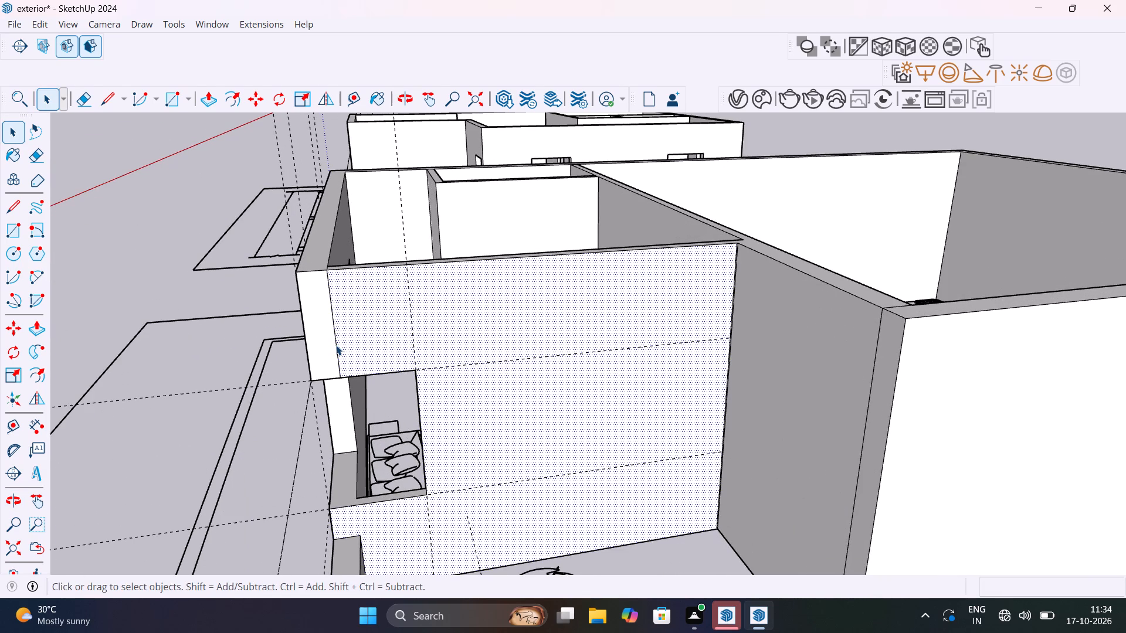
pyautogui.click(336, 348)
pyautogui.click(338, 357)
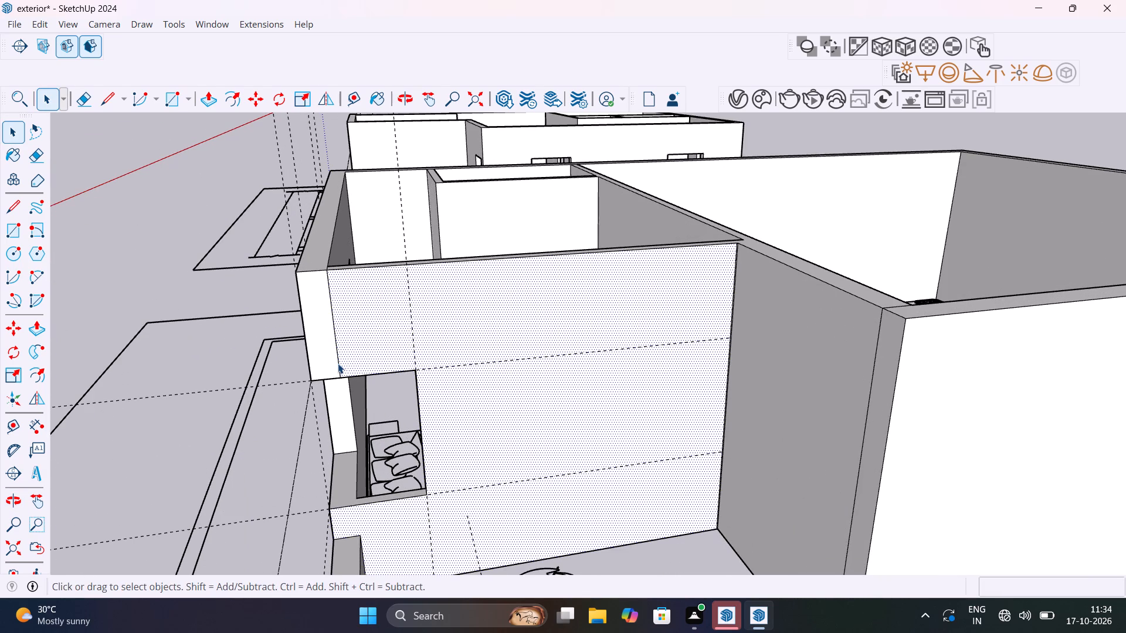
pyautogui.click(338, 363)
pyautogui.click(333, 366)
pyautogui.click(339, 366)
pyautogui.scroll(8, 335, 322)
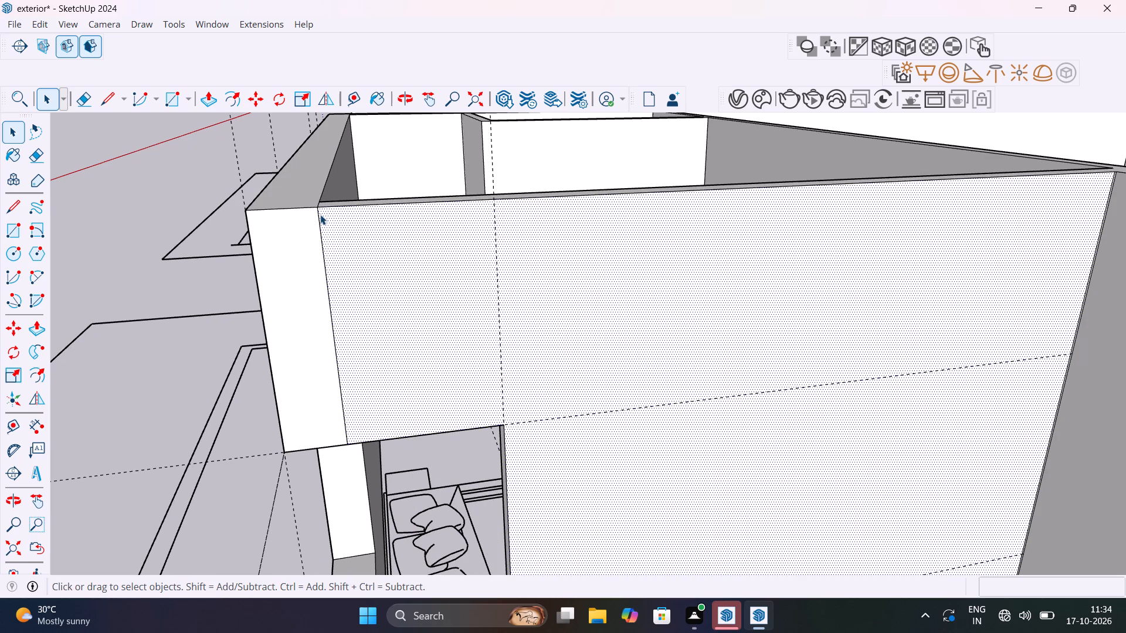
pyautogui.click(317, 212)
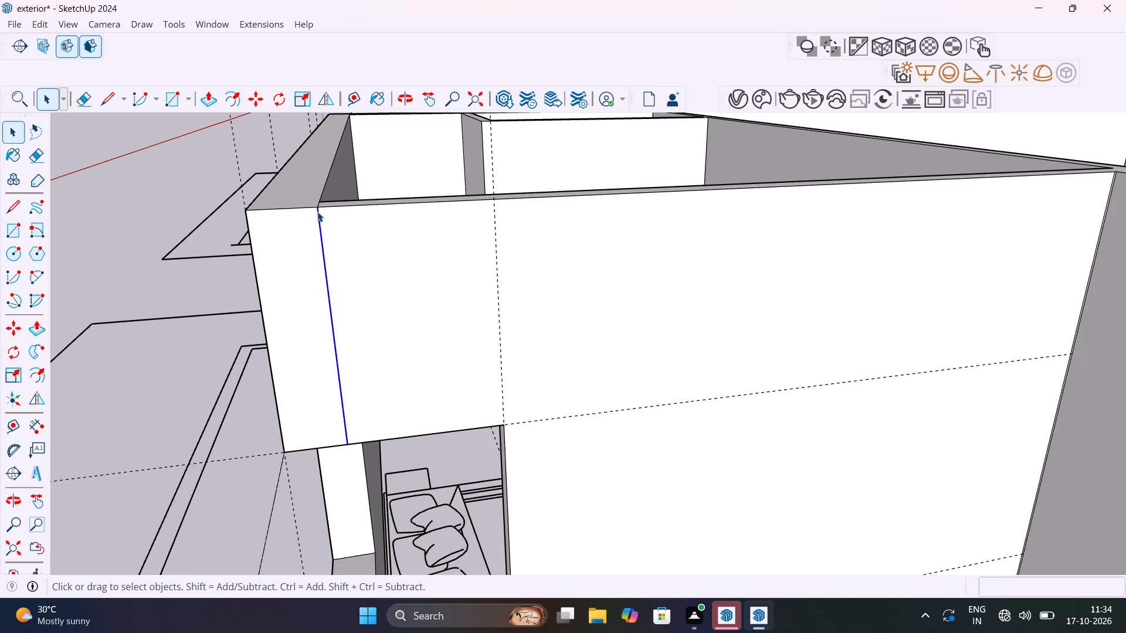
pyautogui.press('Delete')
# Delete the seam line across the wall top at the corner above the corner window.
pyautogui.scroll(-7, 334, 324)
pyautogui.moveTo(338, 331); pyautogui.dragTo(415, 523, button='middle')
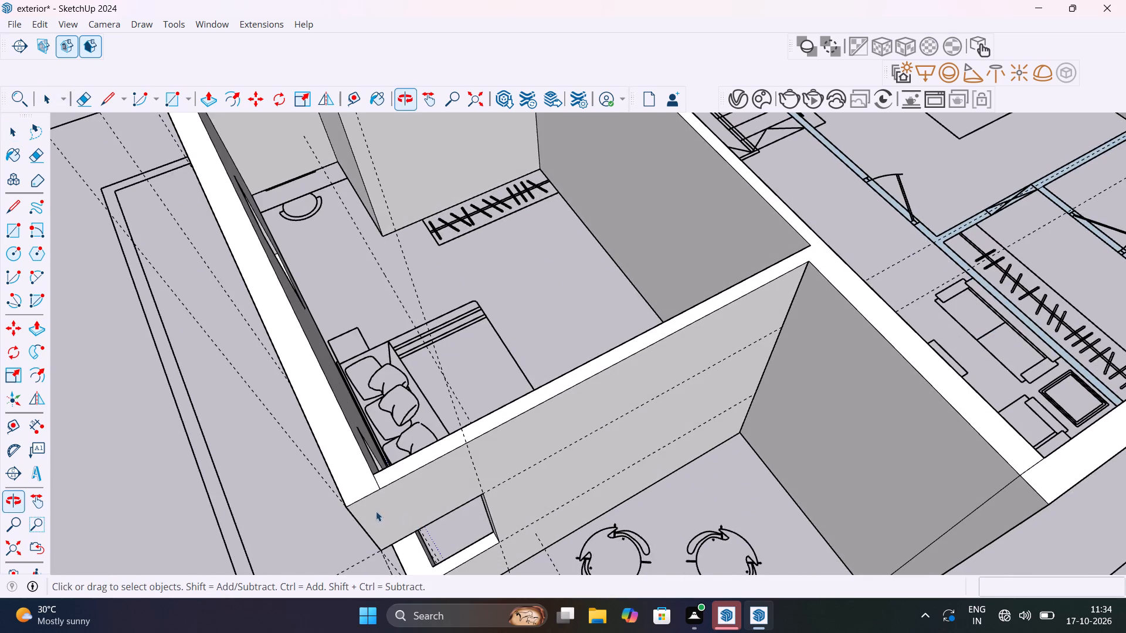
pyautogui.scroll(6, 371, 494)
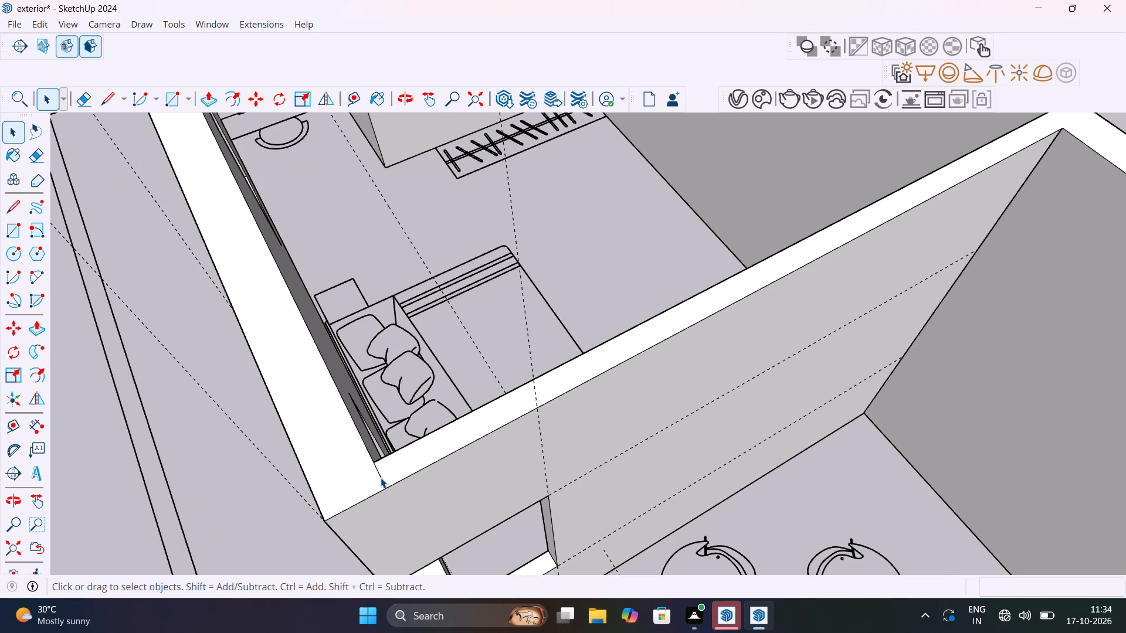
pyautogui.click(381, 478)
pyautogui.press('Delete')
# Delete all guides from the model.
pyautogui.scroll(-8, 391, 478)
pyautogui.moveTo(396, 488); pyautogui.dragTo(462, 574, button='middle')
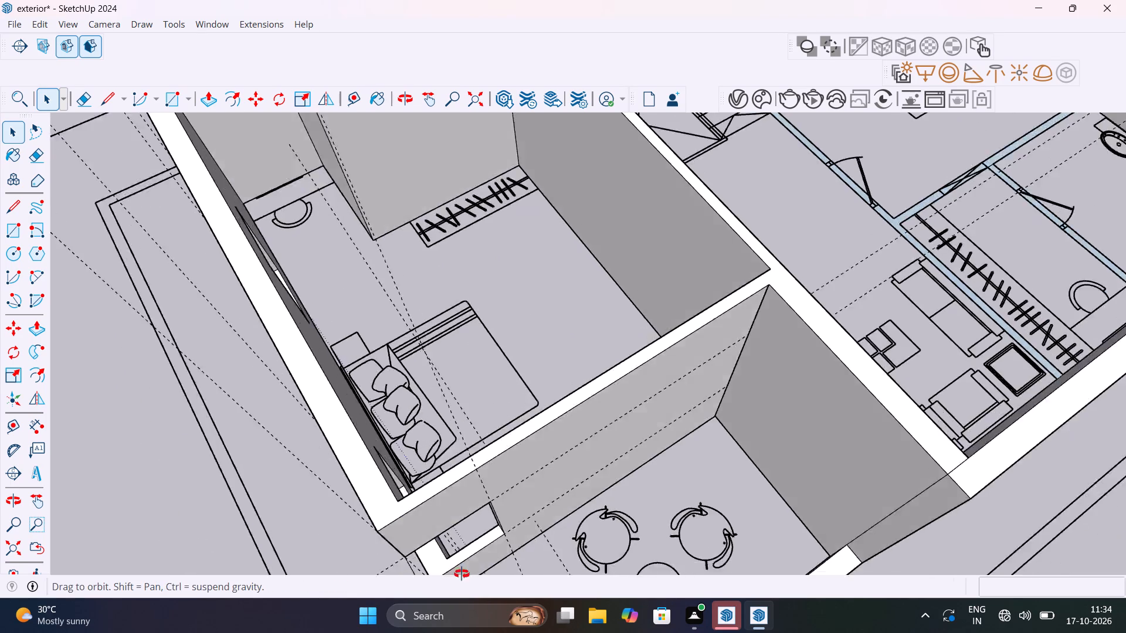
pyautogui.moveTo(462, 574); pyautogui.dragTo(657, 431, button='middle')
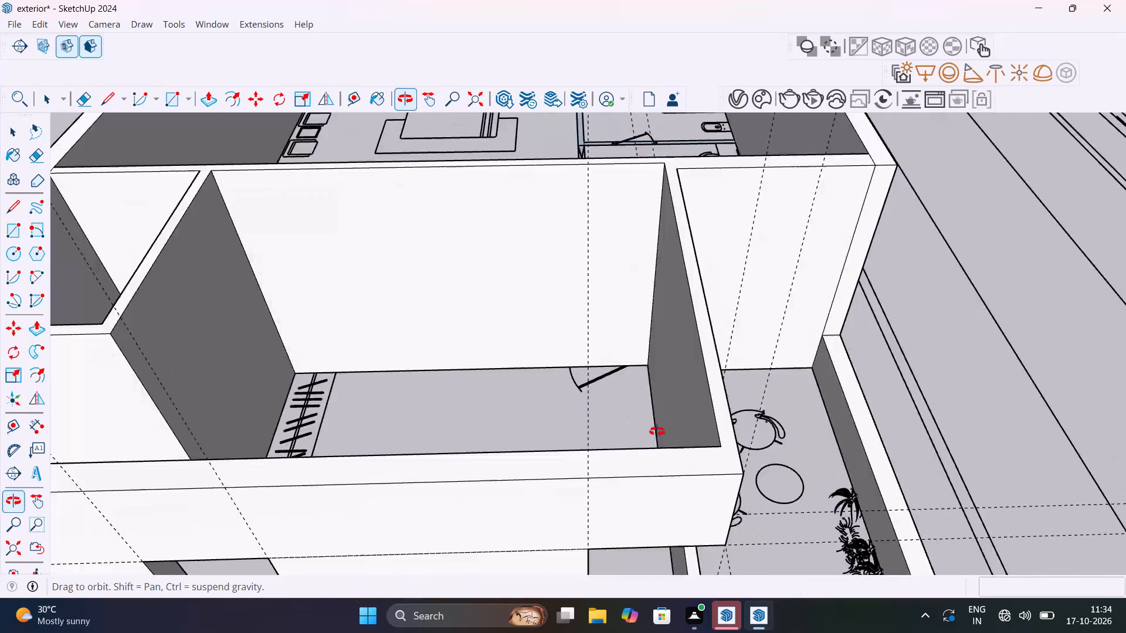
pyautogui.moveTo(657, 431); pyautogui.dragTo(630, 359, button='middle')
pyautogui.scroll(-11, 630, 359)
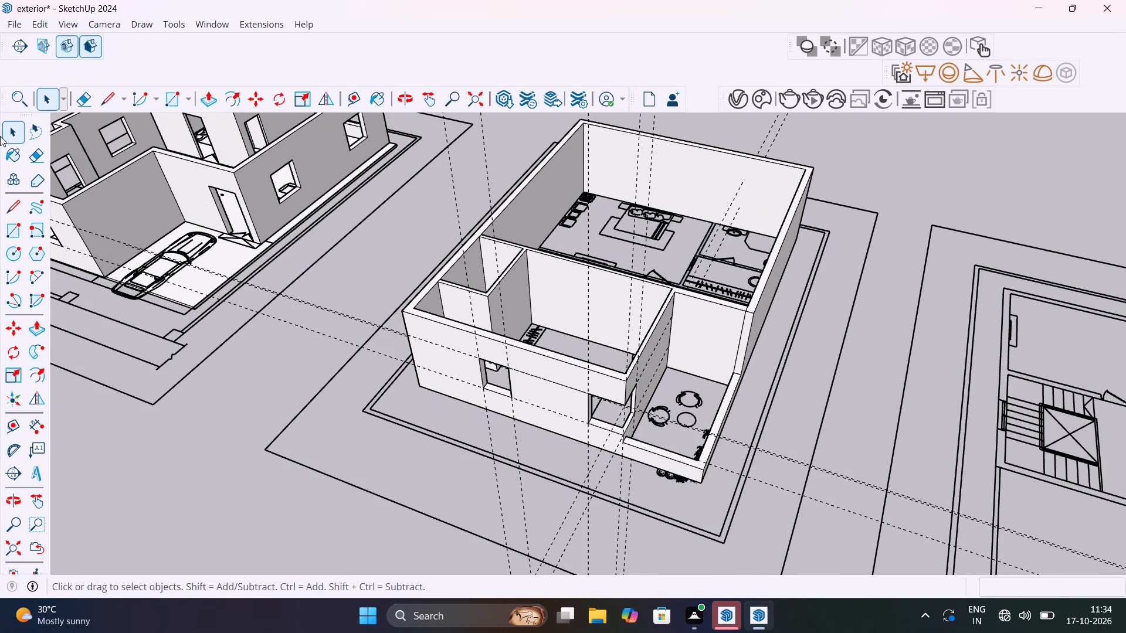
pyautogui.click(42, 27)
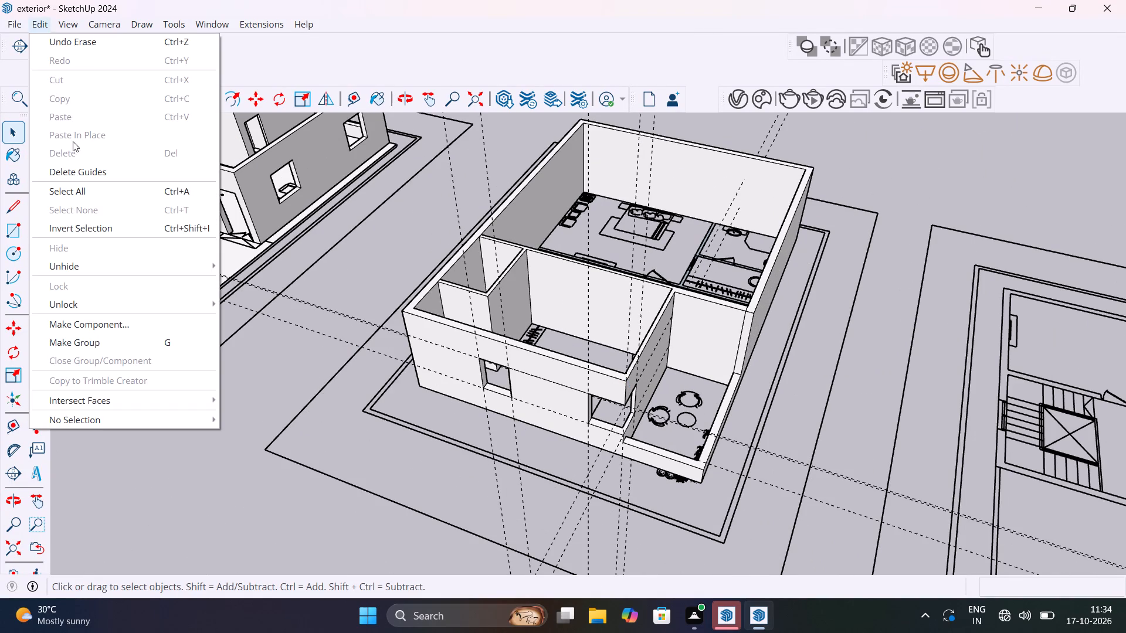
pyautogui.click(87, 171)
# Turn on the display of back edges so the floor plan shows through the walls.
pyautogui.moveTo(577, 348); pyautogui.dragTo(593, 350, button='middle')
pyautogui.press('k')
pyautogui.scroll(10, 515, 349)
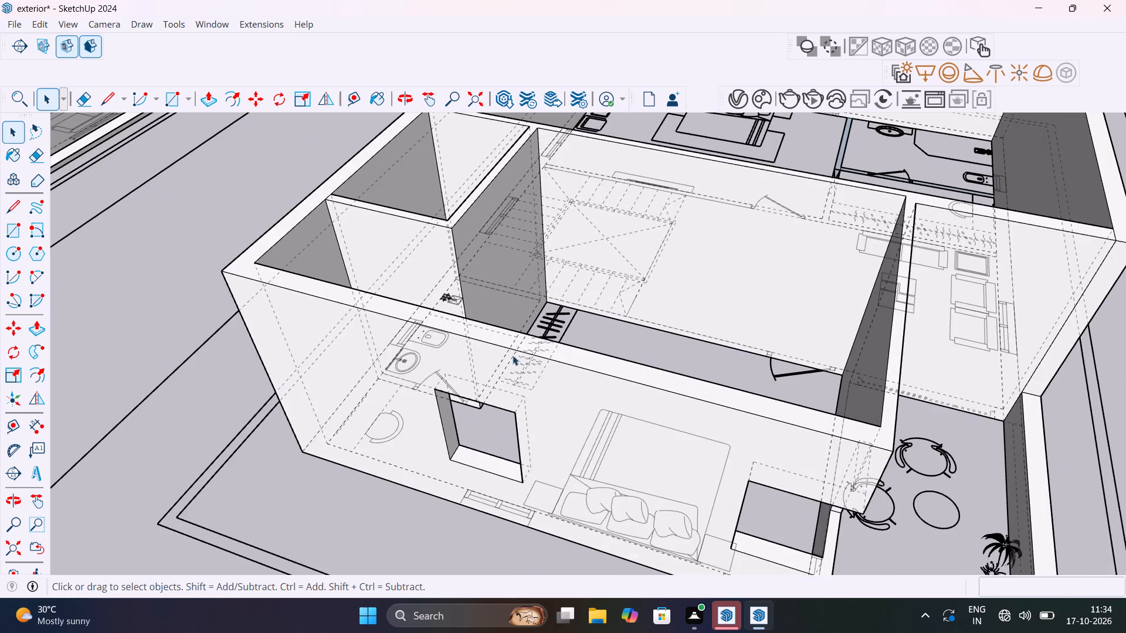
# Place doorway guides on the bathroom's door wall, 9" from its end edge and 2' 9" beyond that first guide.
pyautogui.moveTo(506, 353); pyautogui.dragTo(693, 307, button='middle')
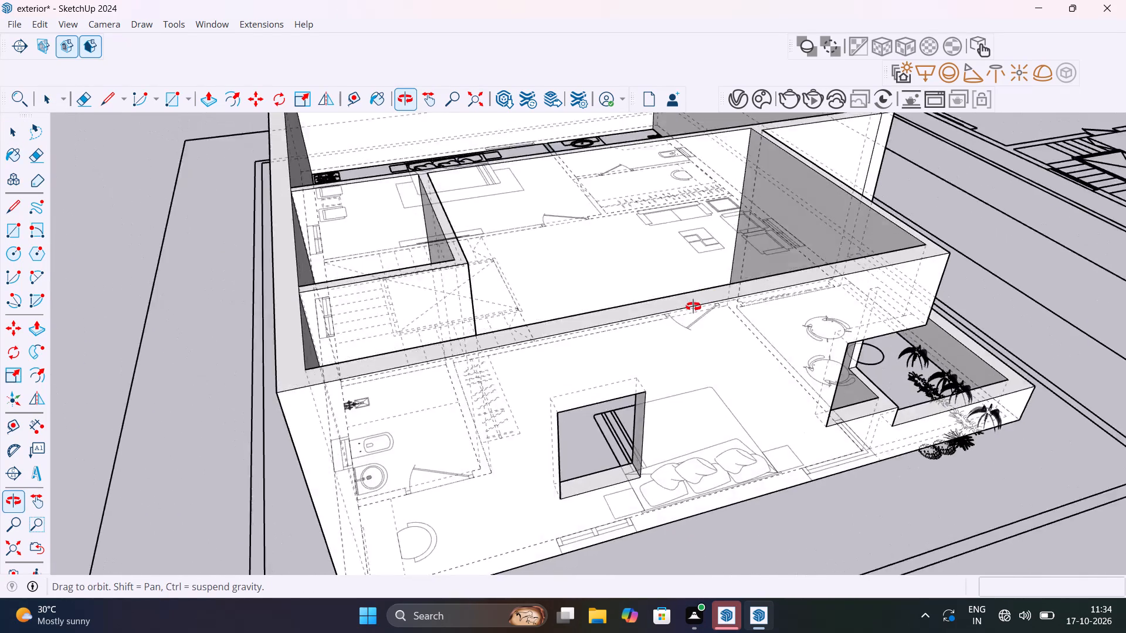
pyautogui.moveTo(693, 307); pyautogui.dragTo(713, 494, button='middle')
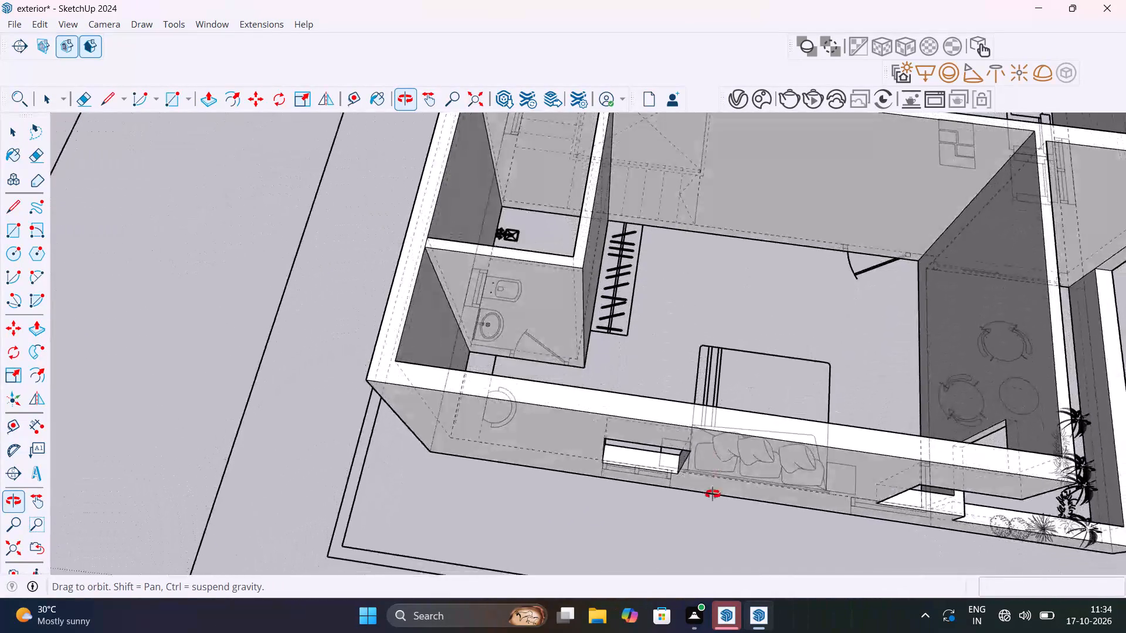
pyautogui.moveTo(713, 494); pyautogui.dragTo(713, 525, button='middle')
pyautogui.scroll(5, 535, 349)
pyautogui.moveTo(544, 343); pyautogui.dragTo(550, 324, button='middle')
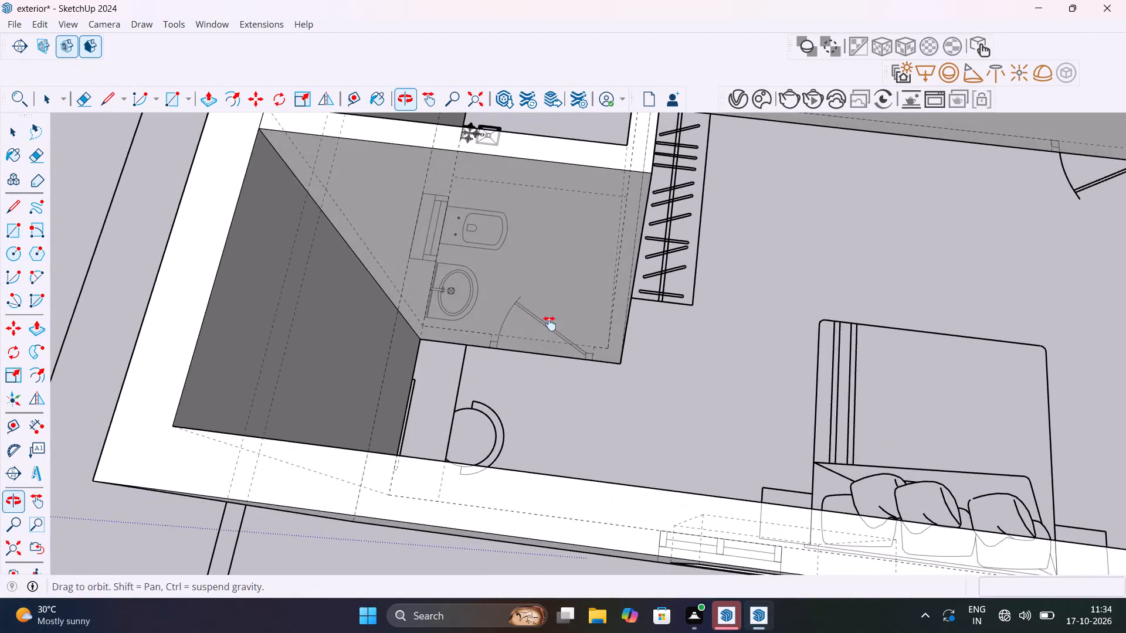
pyautogui.moveTo(550, 324); pyautogui.dragTo(629, 394, button='middle')
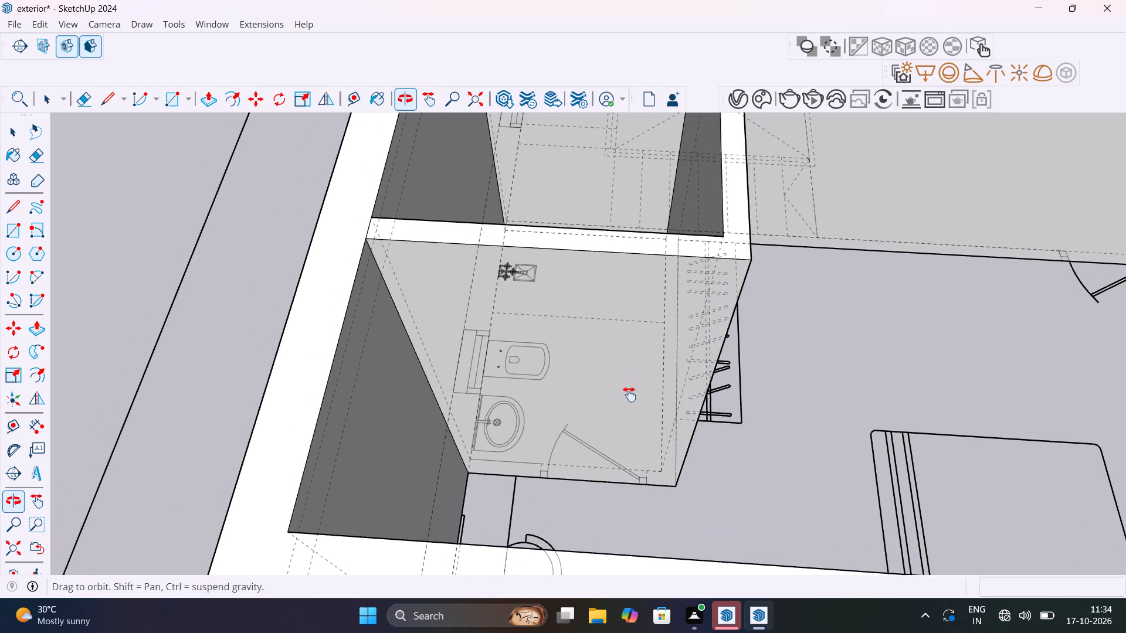
pyautogui.moveTo(629, 394); pyautogui.dragTo(633, 380, button='middle')
pyautogui.press('t')
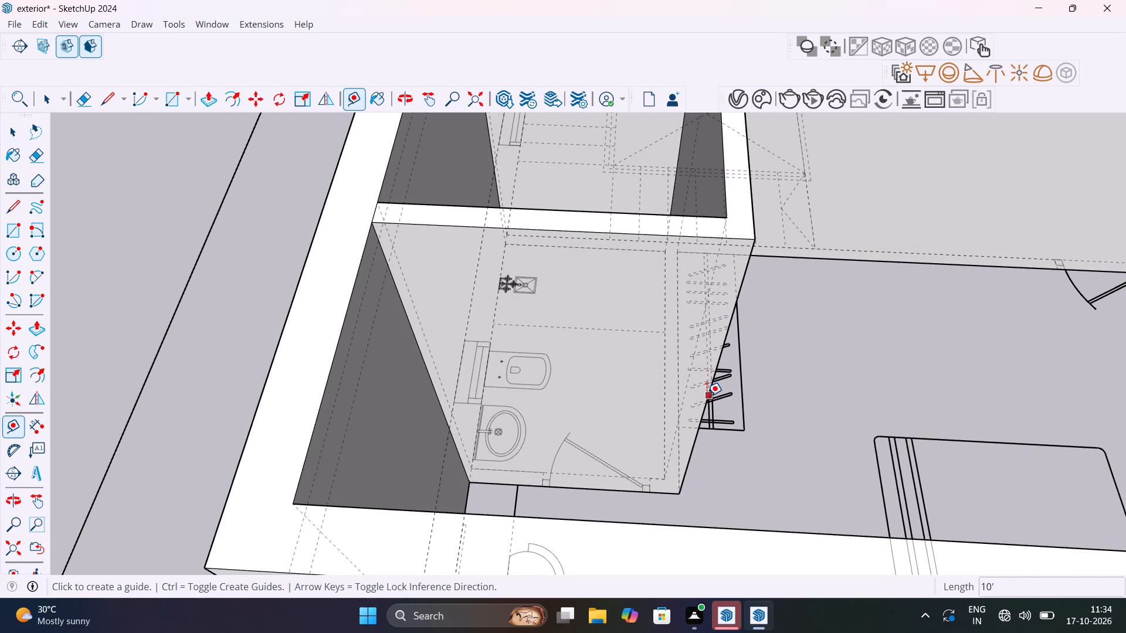
pyautogui.click(707, 396)
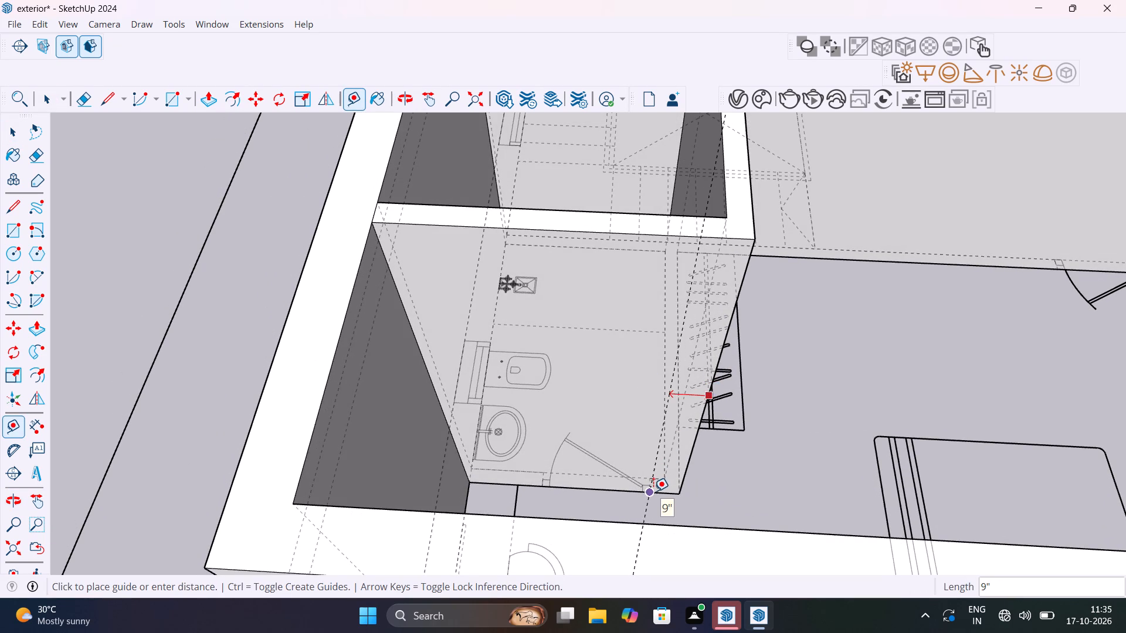
pyautogui.scroll(9, 653, 491)
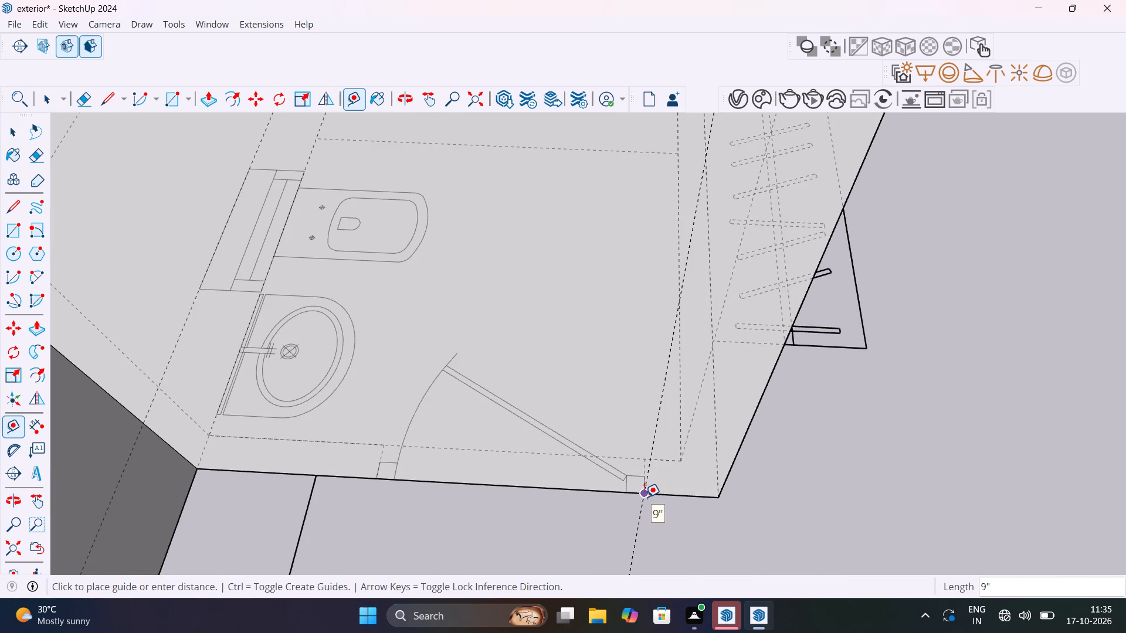
pyautogui.click(645, 497)
pyautogui.click(657, 427)
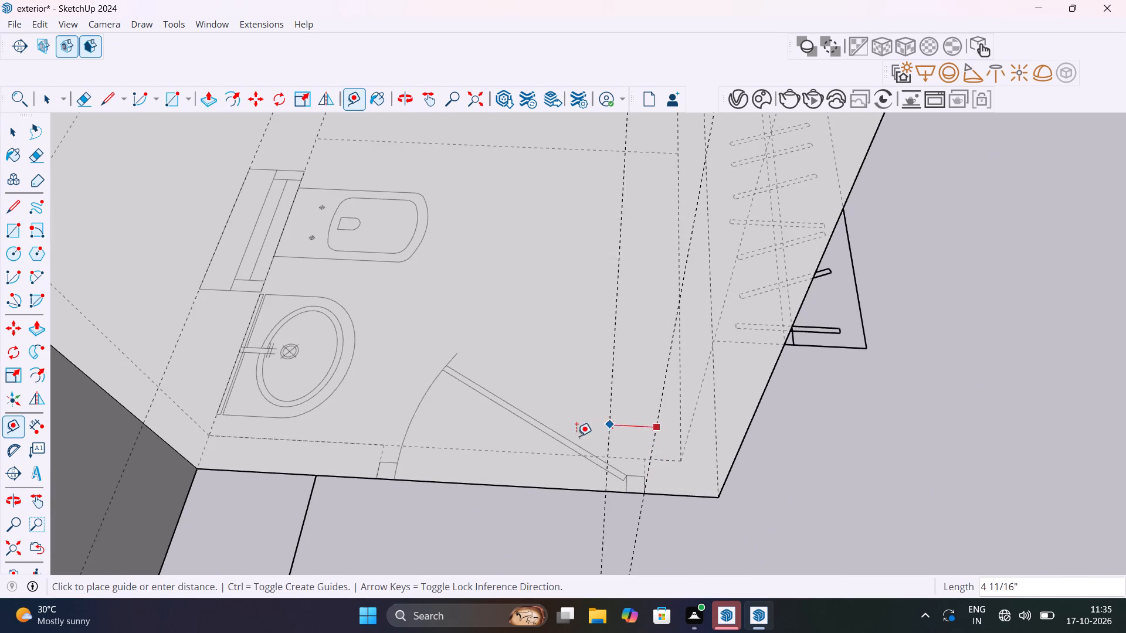
pyautogui.click(376, 476)
# Place a horizontal guide on the bathroom's door wall, 7' above its base edge, for the doorway head.
pyautogui.click(467, 483)
pyautogui.scroll(-6, 480, 387)
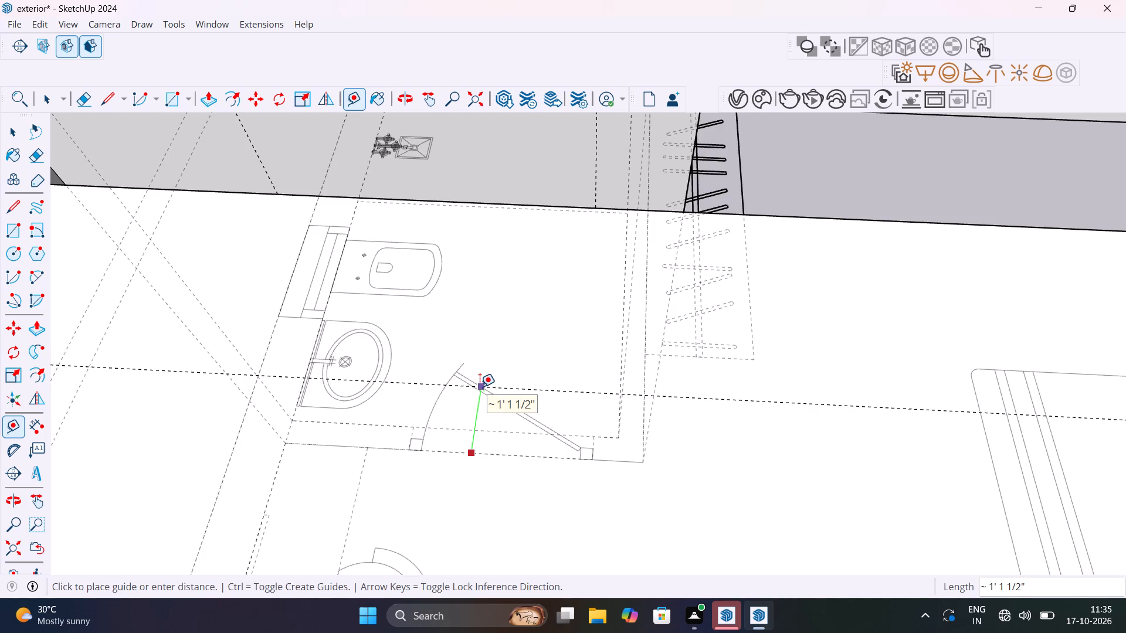
pyautogui.moveTo(447, 252); pyautogui.dragTo(477, 295, button='middle')
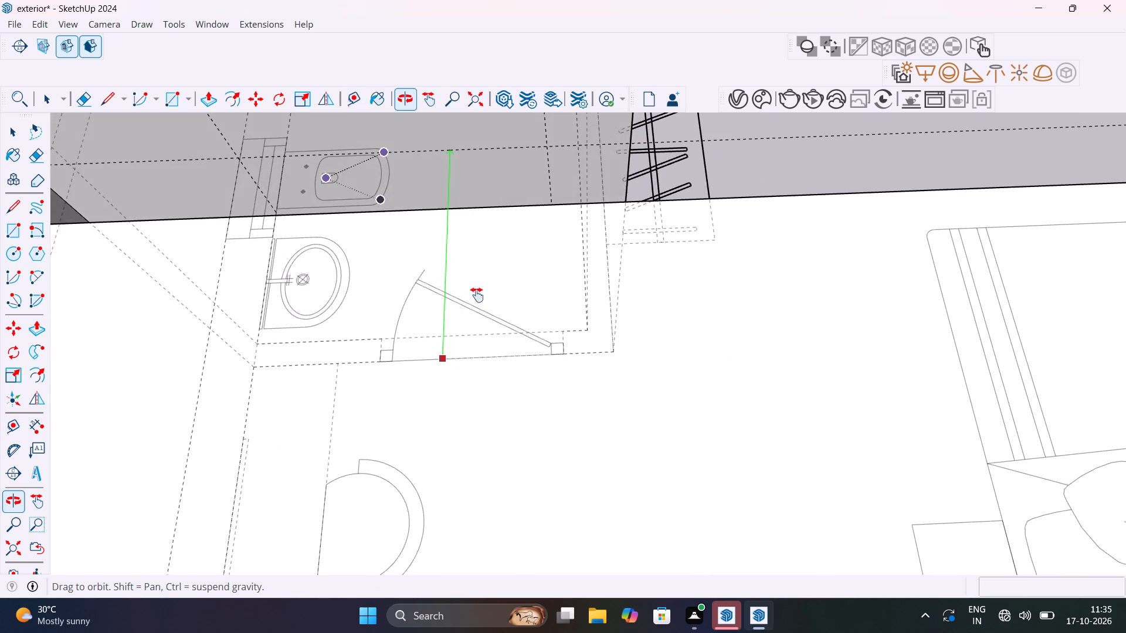
pyautogui.moveTo(477, 295); pyautogui.dragTo(636, 363, button='middle')
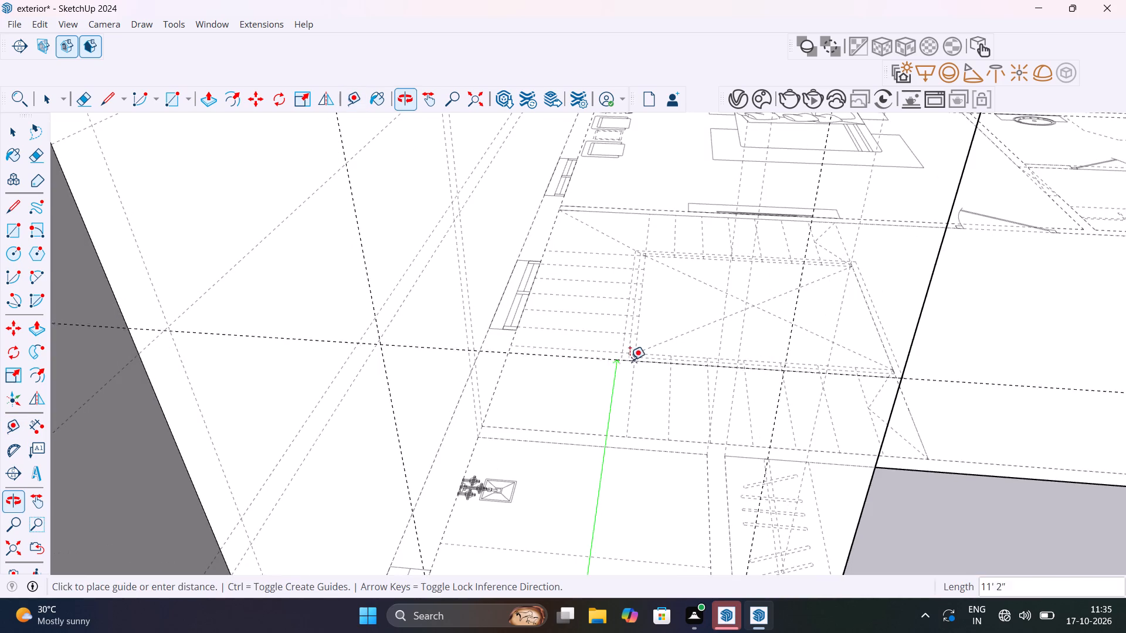
pyautogui.scroll(-12, 615, 338)
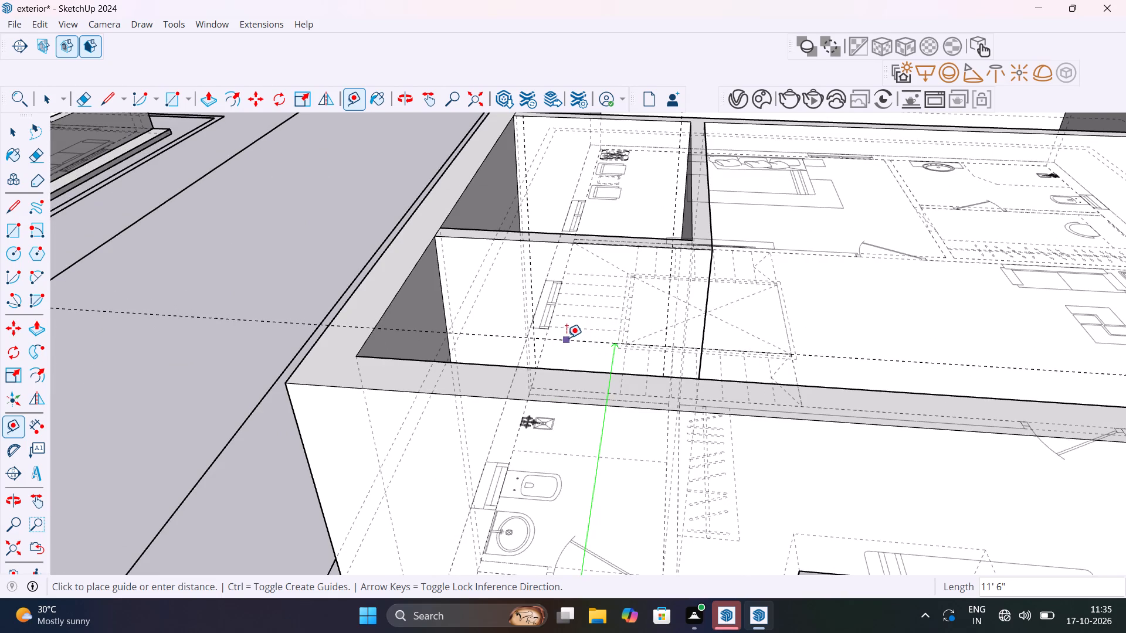
pyautogui.moveTo(567, 339); pyautogui.dragTo(592, 386, button='middle')
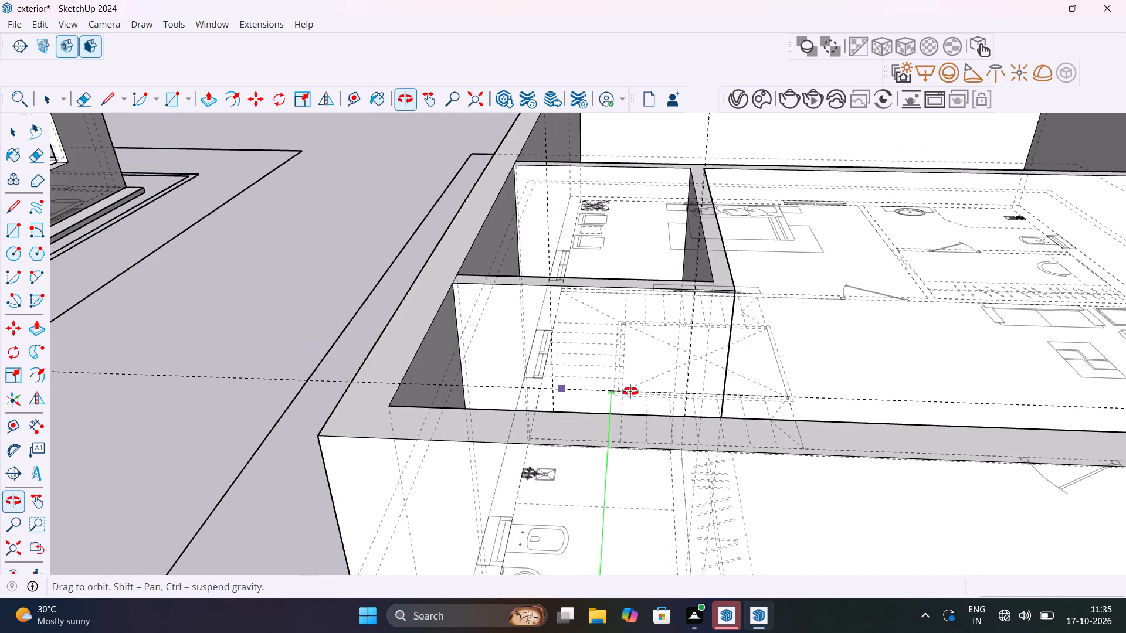
pyautogui.scroll(4, 627, 401)
pyautogui.moveTo(633, 409); pyautogui.dragTo(632, 505, button='middle')
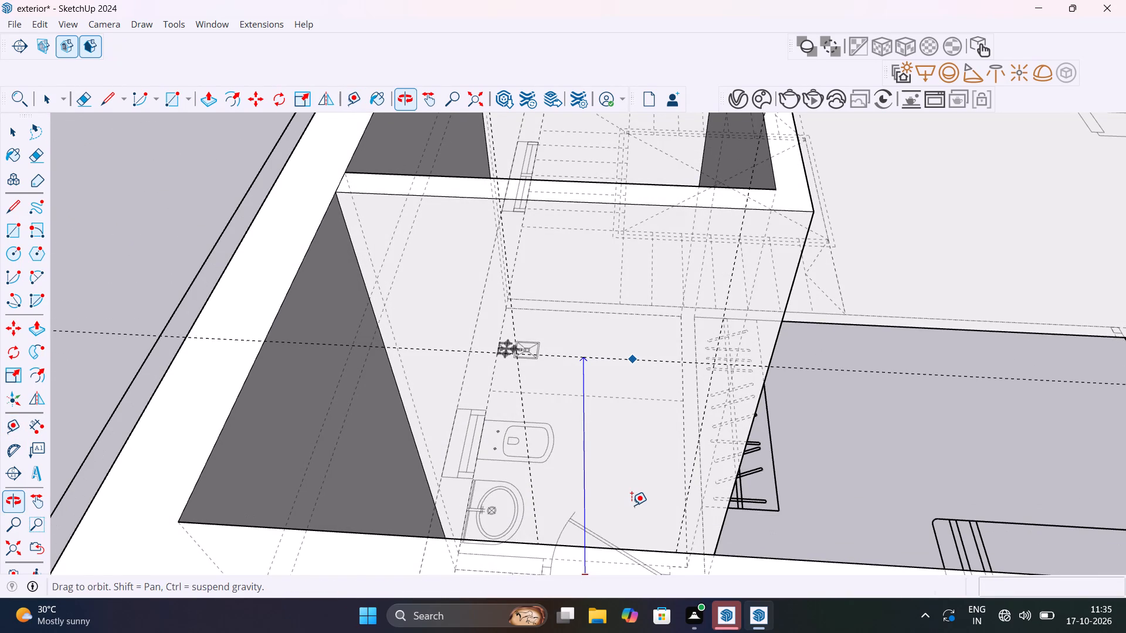
pyautogui.write("7'")
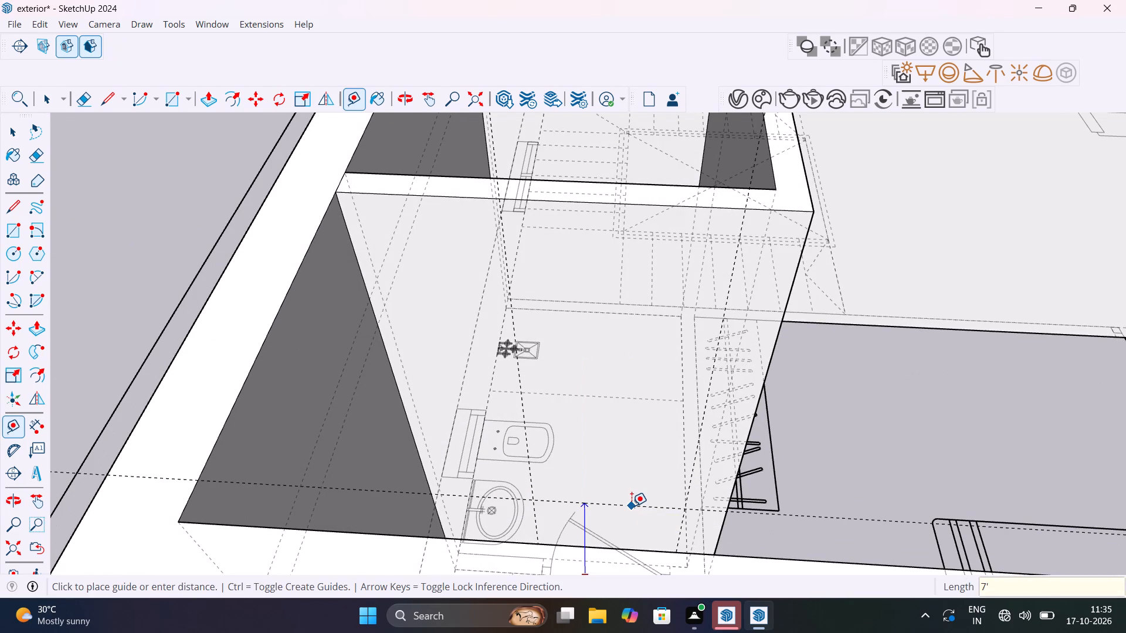
pyautogui.press('Return')
pyautogui.press('space')
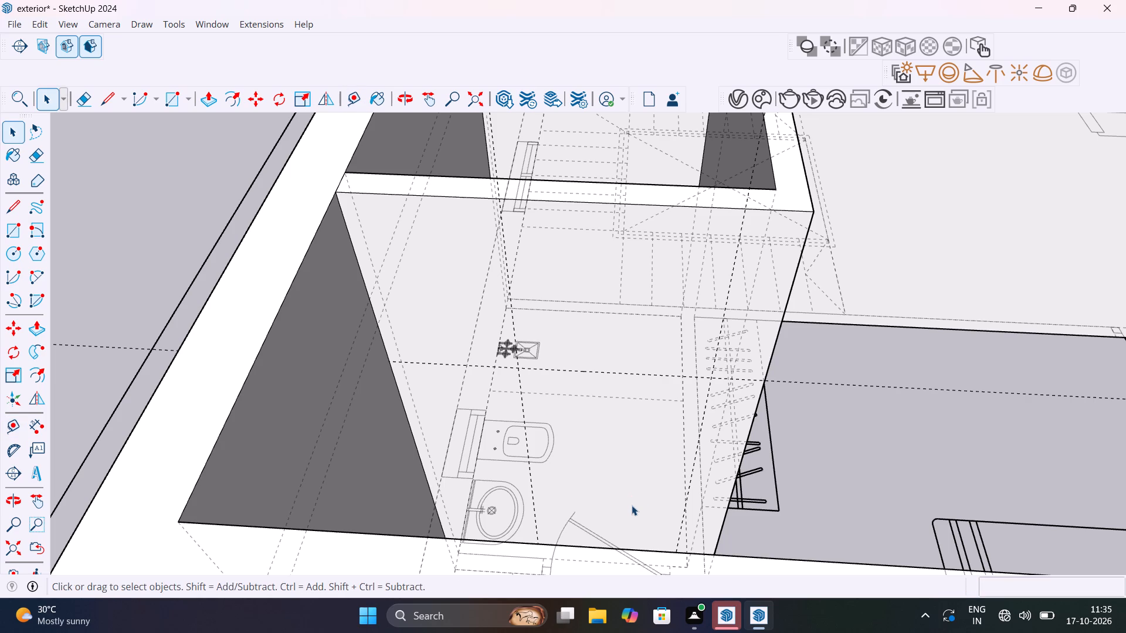
# Draw the 7' by 2' 9" doorway rectangle on the bathroom's door wall, from the head guide down to the base.
pyautogui.press('r')
pyautogui.click(523, 369)
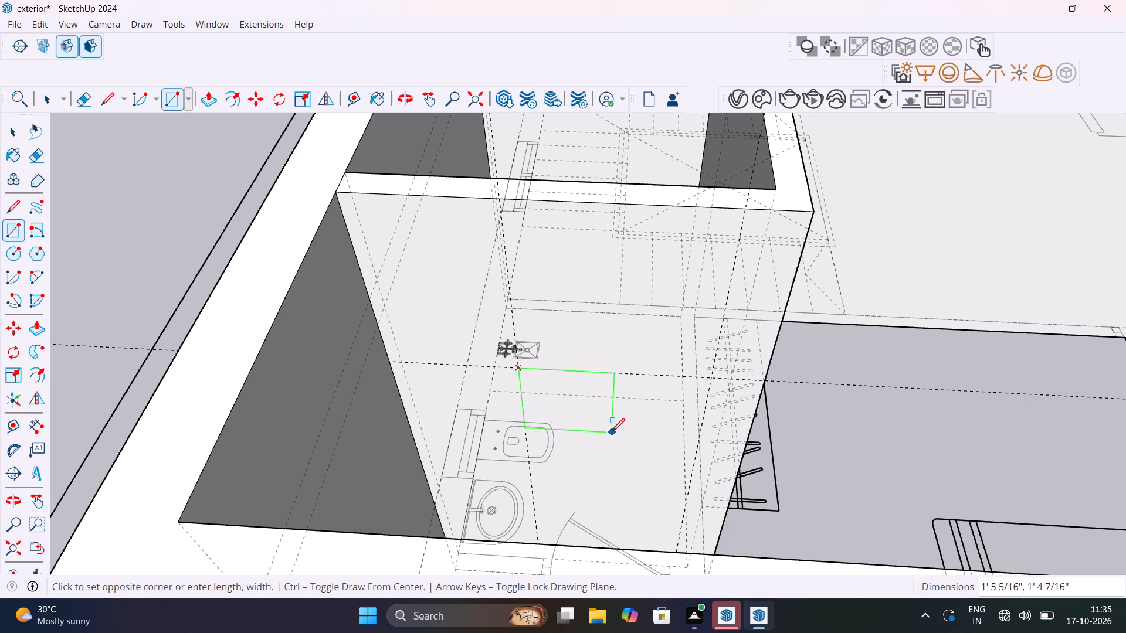
pyautogui.moveTo(615, 440); pyautogui.dragTo(621, 556, button='middle')
pyautogui.scroll(5, 665, 539)
pyautogui.moveTo(659, 528); pyautogui.dragTo(659, 528, button='middle')
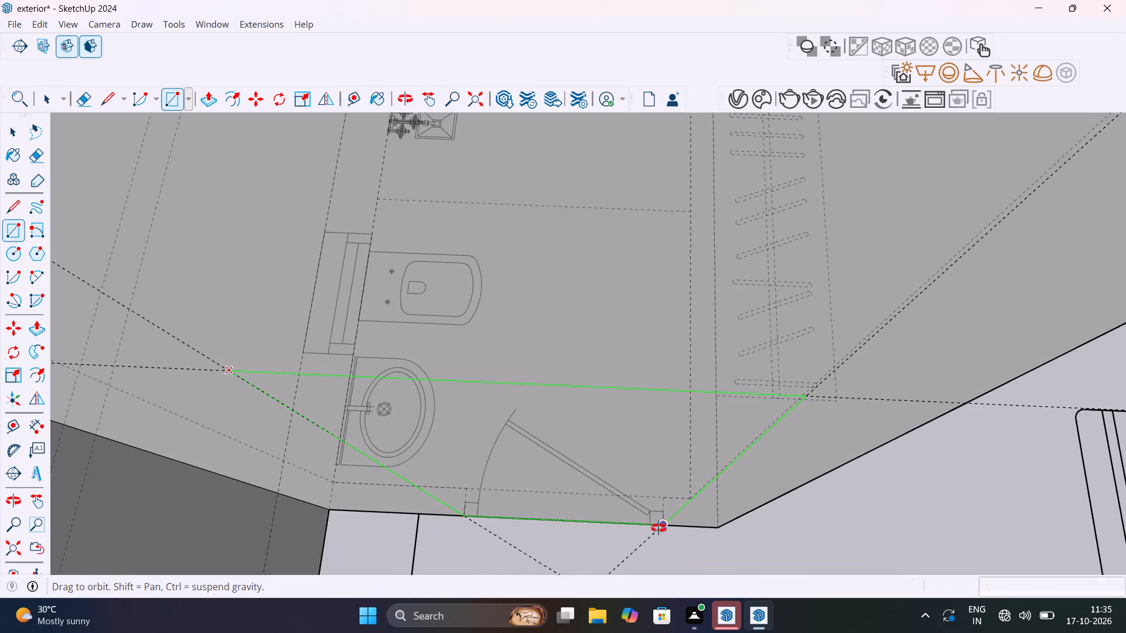
pyautogui.moveTo(659, 528); pyautogui.dragTo(630, 323, button='middle')
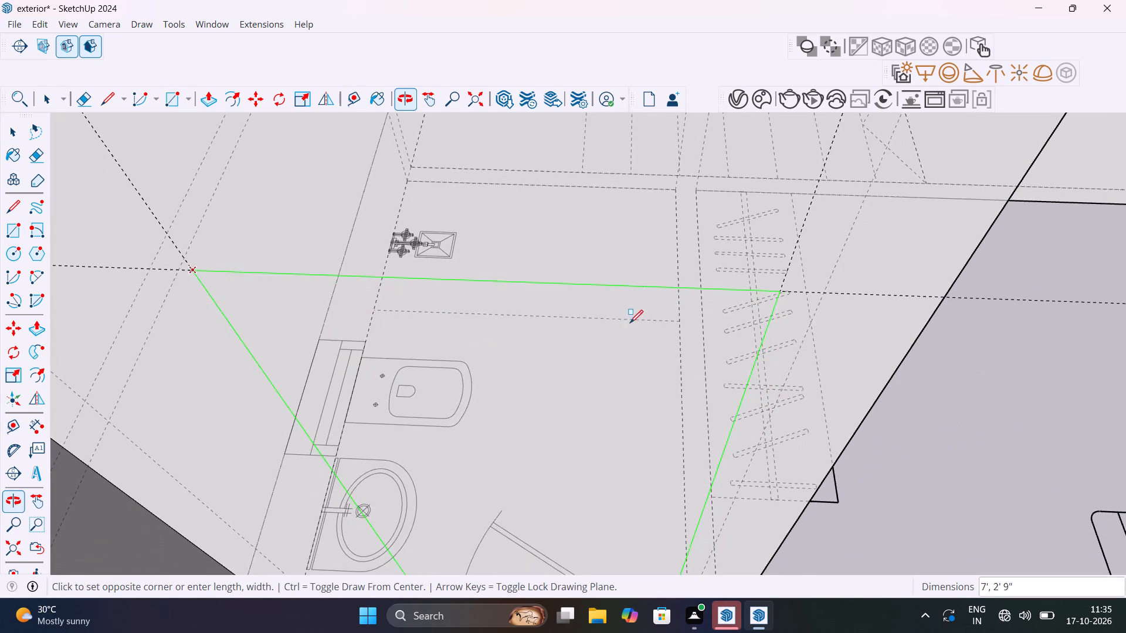
pyautogui.scroll(1, 630, 323)
pyautogui.scroll(-10, 647, 368)
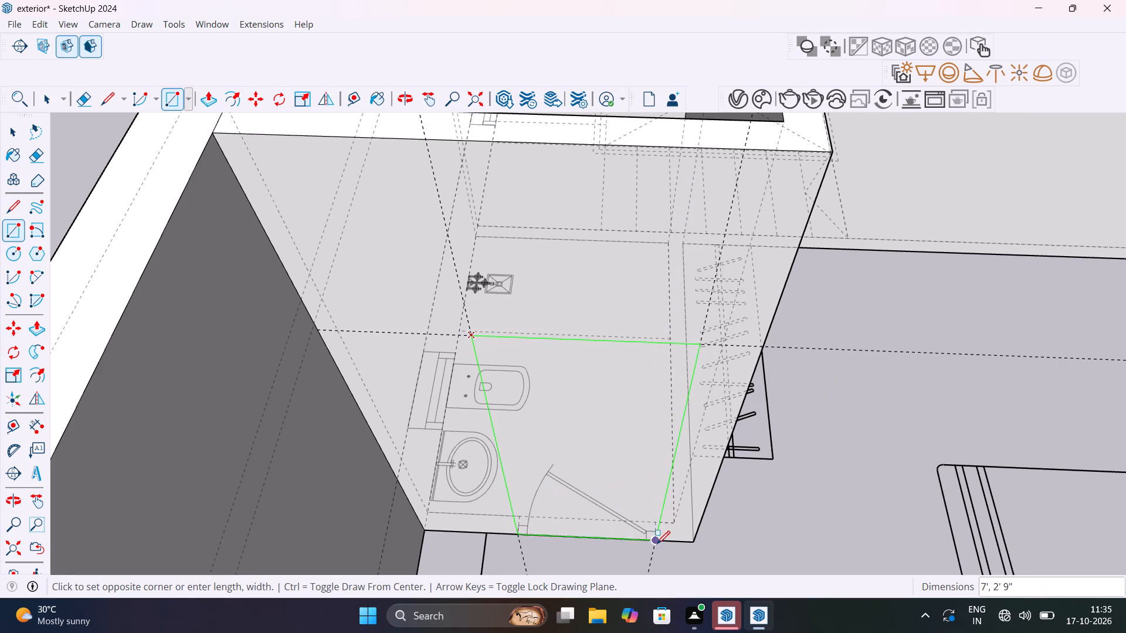
pyautogui.click(659, 544)
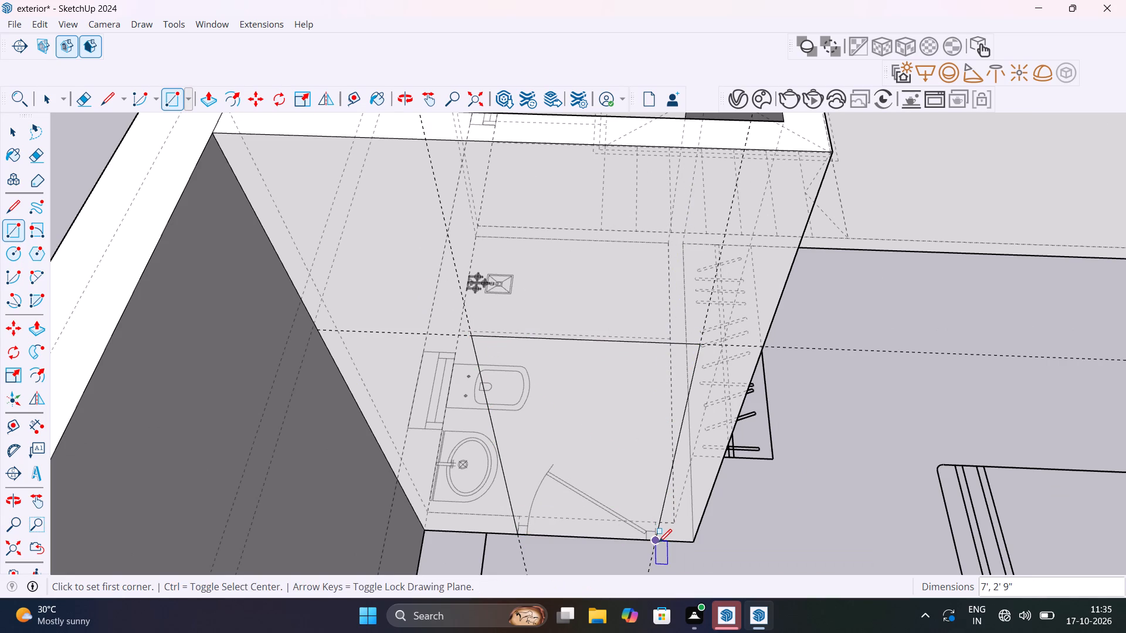
# Push the doorway rectangle 4 1/2" through the wall to cut the bathroom door opening.
pyautogui.press('p')
pyautogui.click(628, 497)
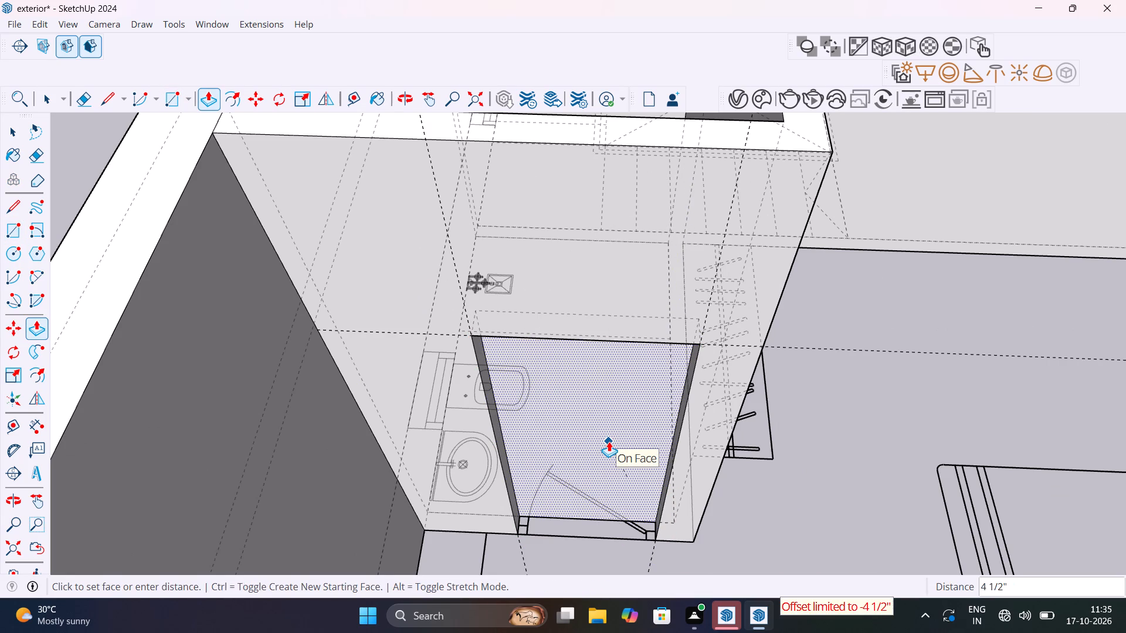
pyautogui.click(609, 441)
pyautogui.scroll(-8, 616, 485)
pyautogui.press('space')
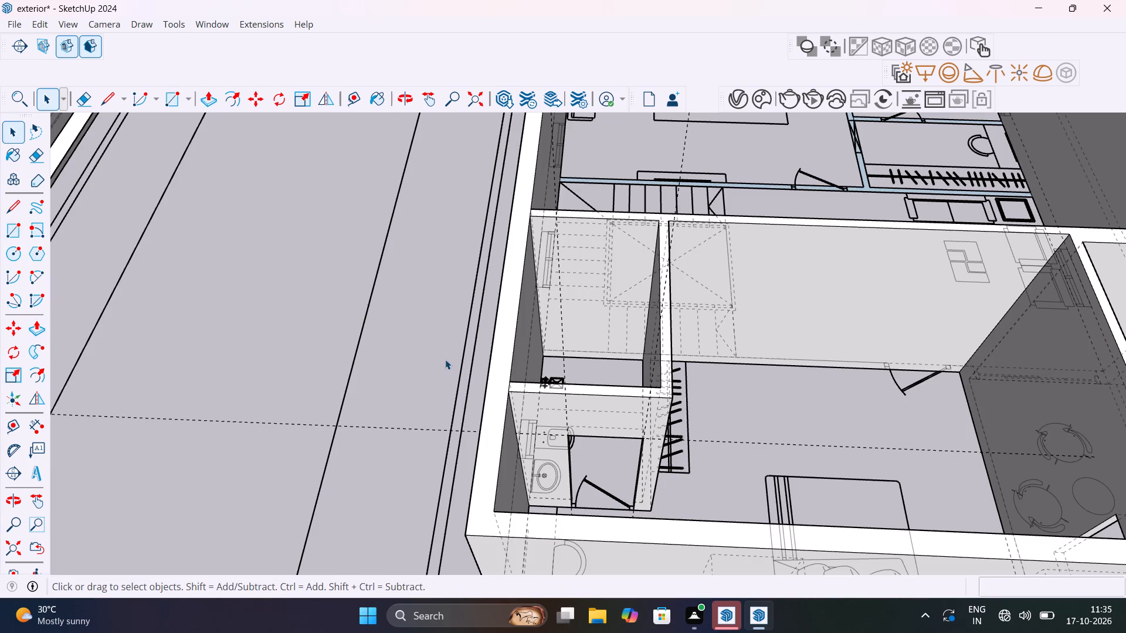
pyautogui.click(445, 358)
# Place guides at the bathroom window's sides on the outer wall, about 7' 1 1/2" from the corner edge and about 2' beyond that.
pyautogui.moveTo(443, 368); pyautogui.dragTo(782, 309, button='middle')
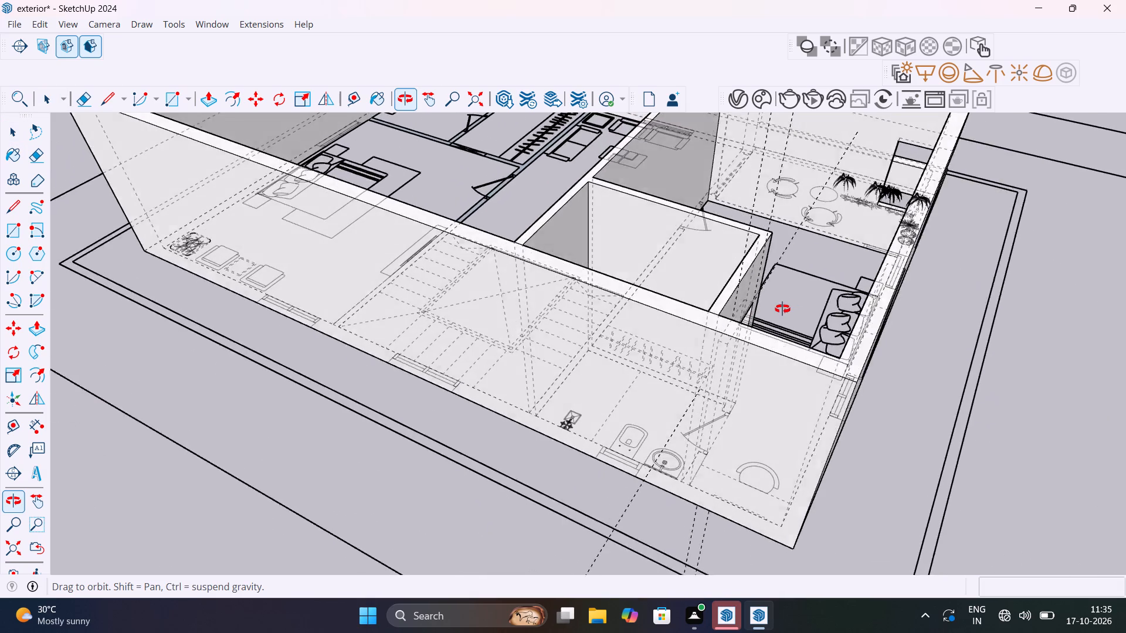
pyautogui.moveTo(782, 309); pyautogui.dragTo(898, 280, button='middle')
pyautogui.scroll(2, 662, 457)
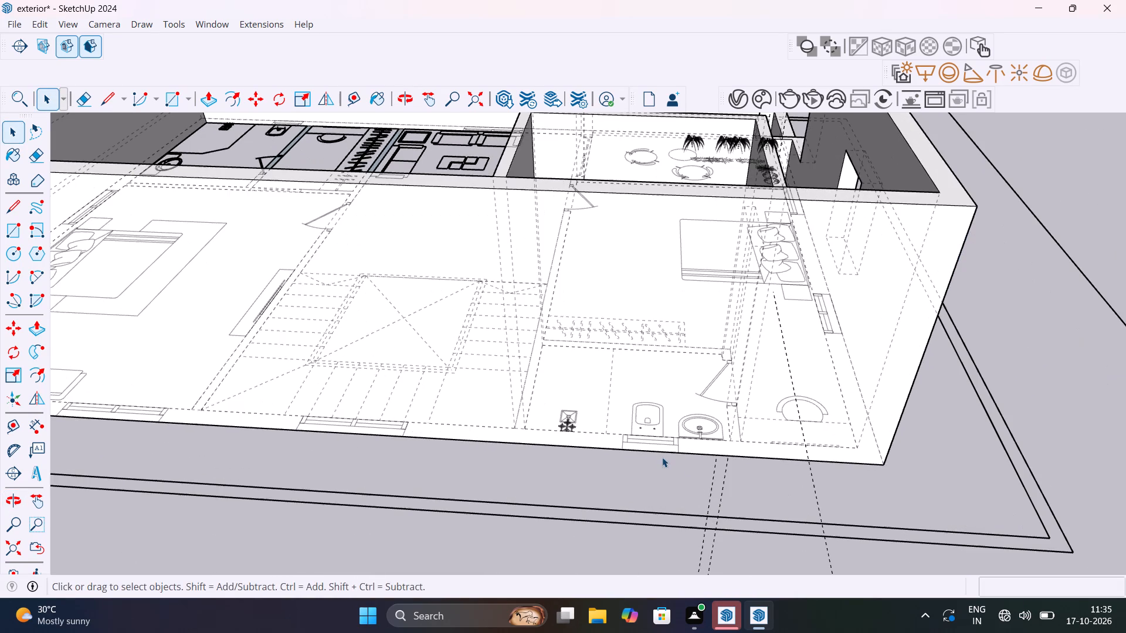
pyautogui.keyDown('shift'); pyautogui.moveTo(662, 457); pyautogui.dragTo(674, 498, button='middle'); pyautogui.keyUp('shift')
pyautogui.scroll(1, 674, 498)
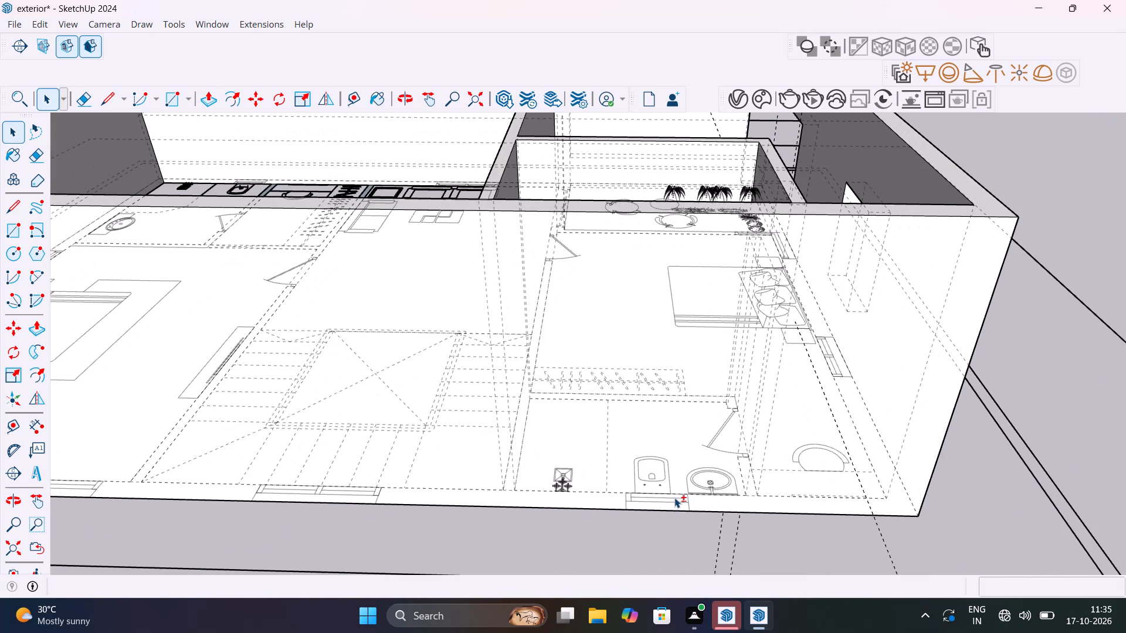
pyautogui.press('t')
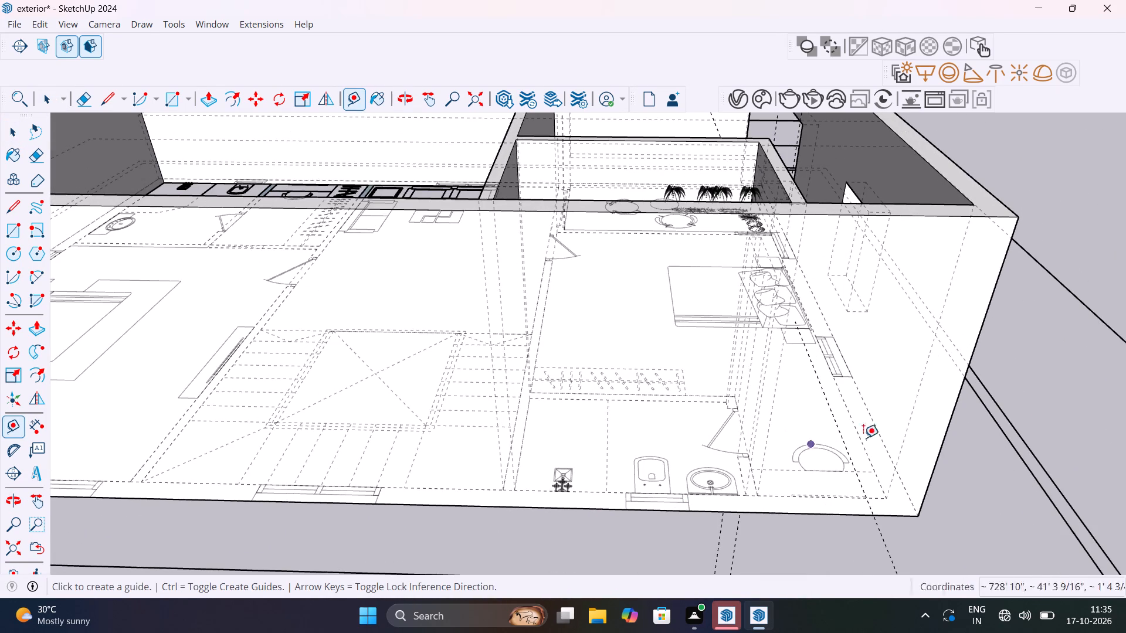
pyautogui.click(952, 420)
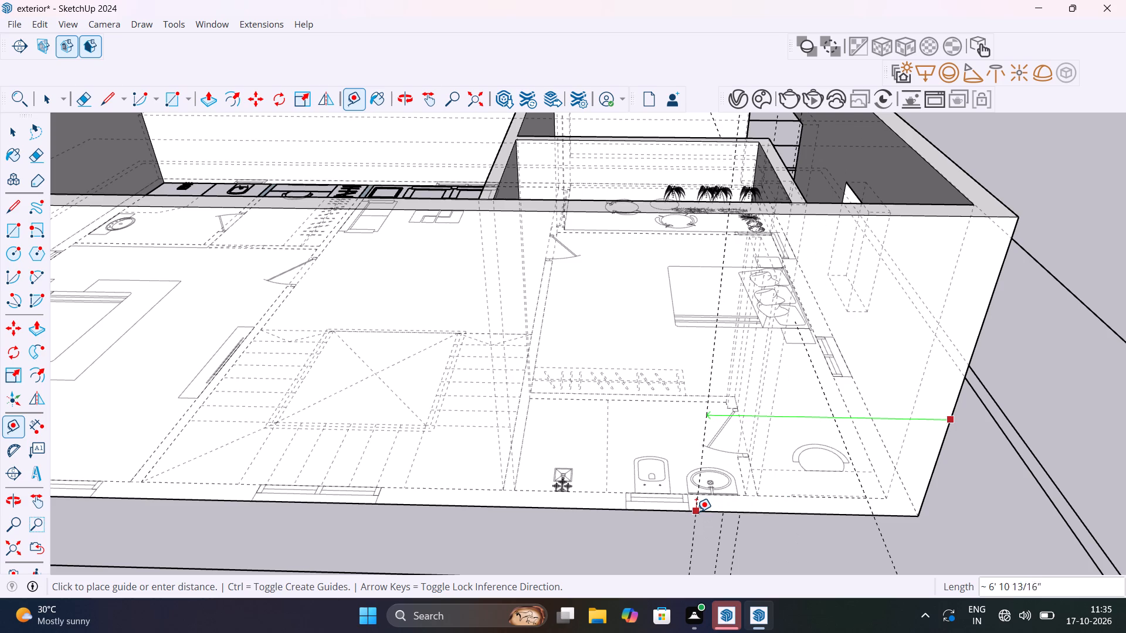
pyautogui.scroll(7, 690, 513)
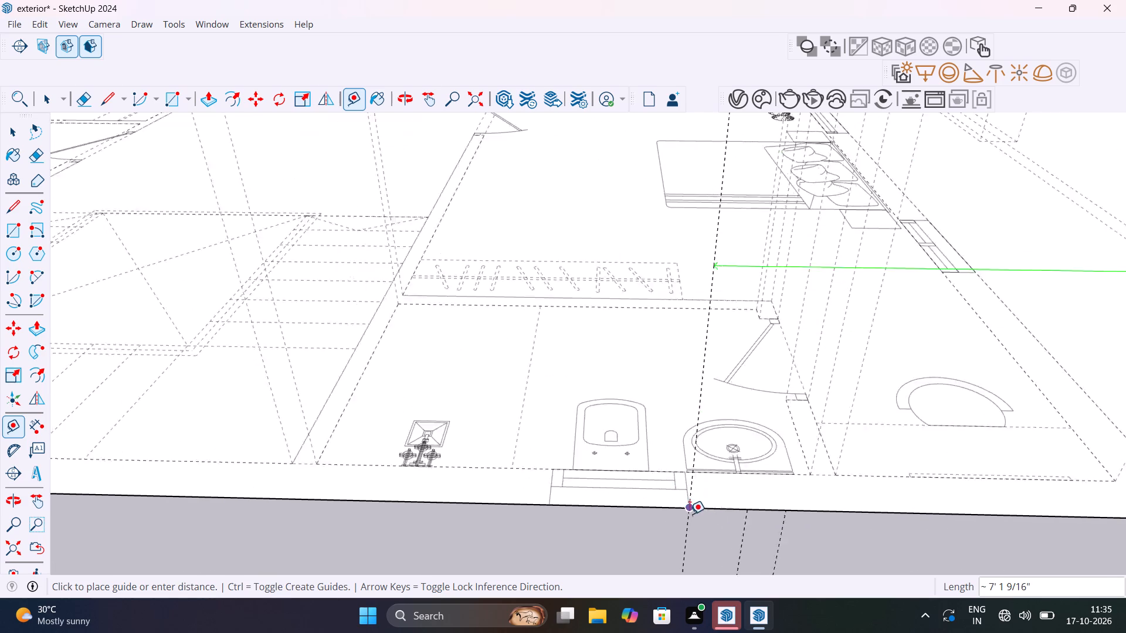
pyautogui.scroll(2, 690, 514)
pyautogui.click(689, 508)
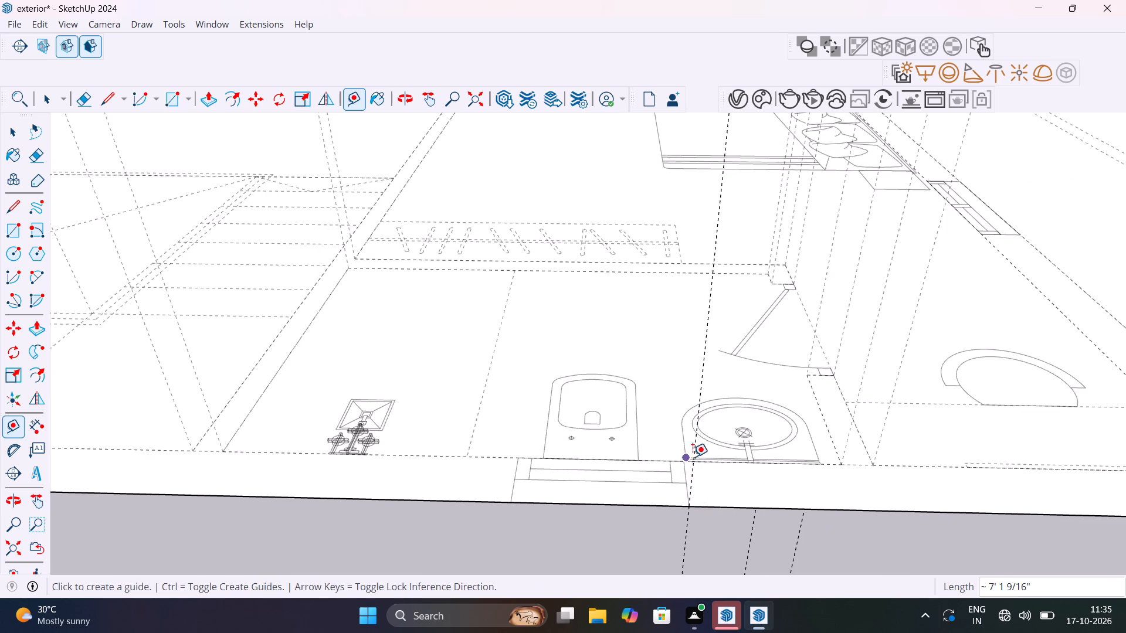
pyautogui.click(701, 377)
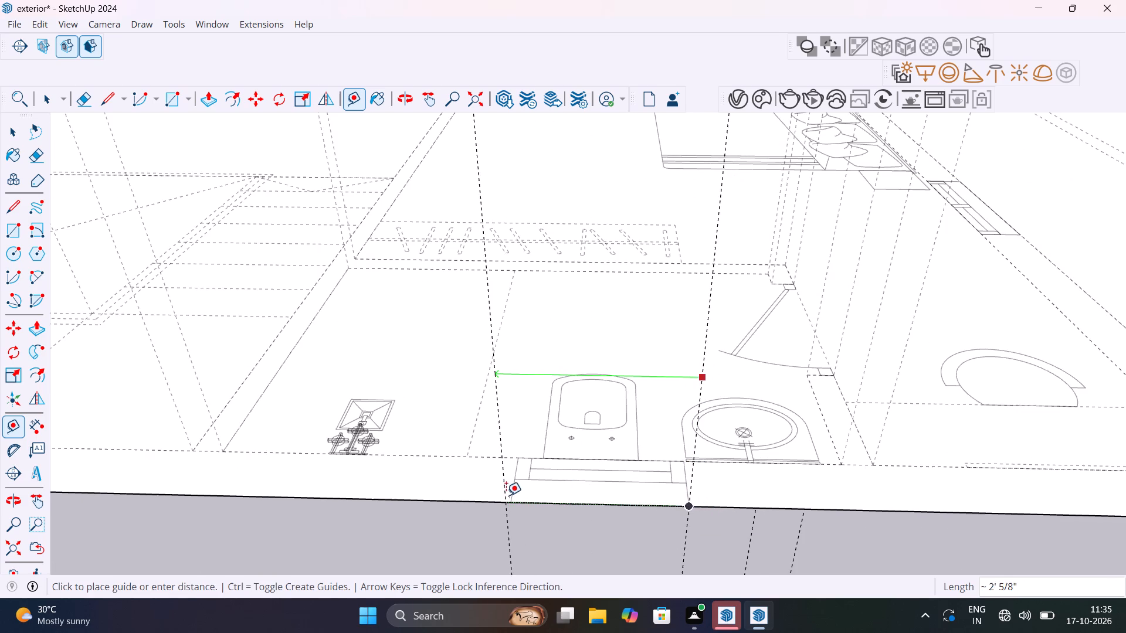
pyautogui.click(510, 503)
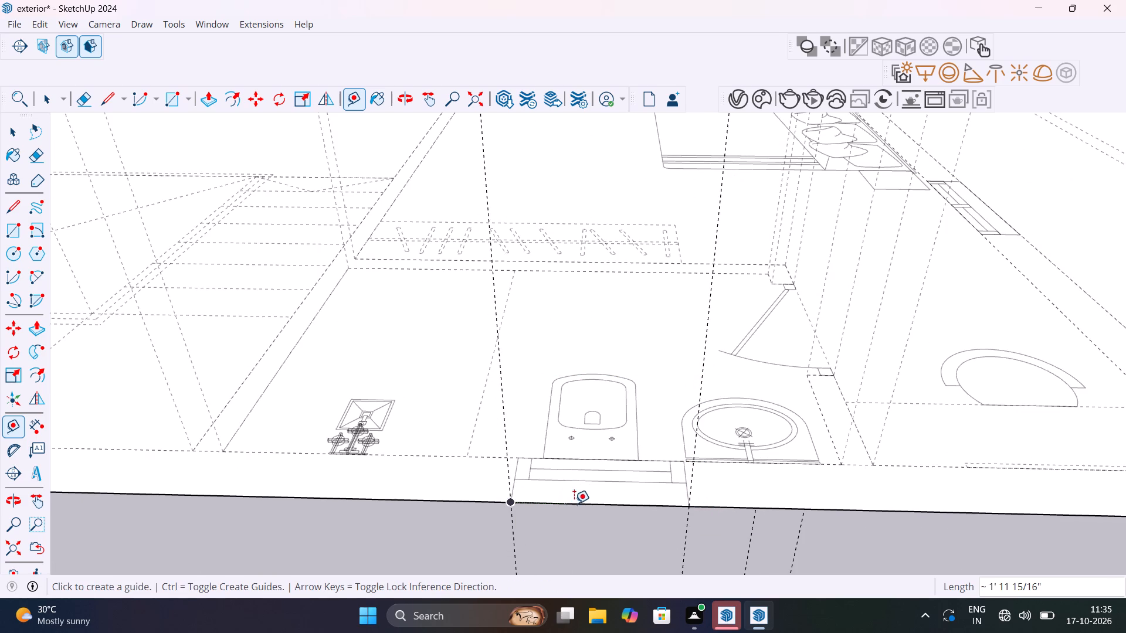
# Place a horizontal guide on the outer wall 8' above its base edge at the bathroom window.
pyautogui.click(599, 503)
pyautogui.scroll(-14, 614, 455)
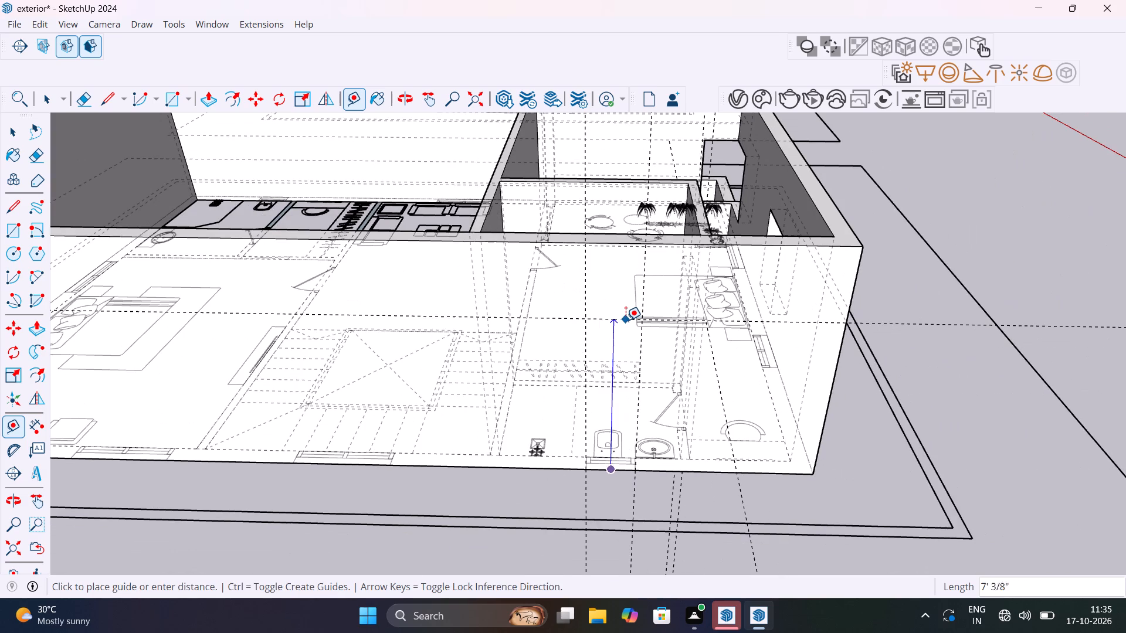
pyautogui.write("8'")
pyautogui.press('Return')
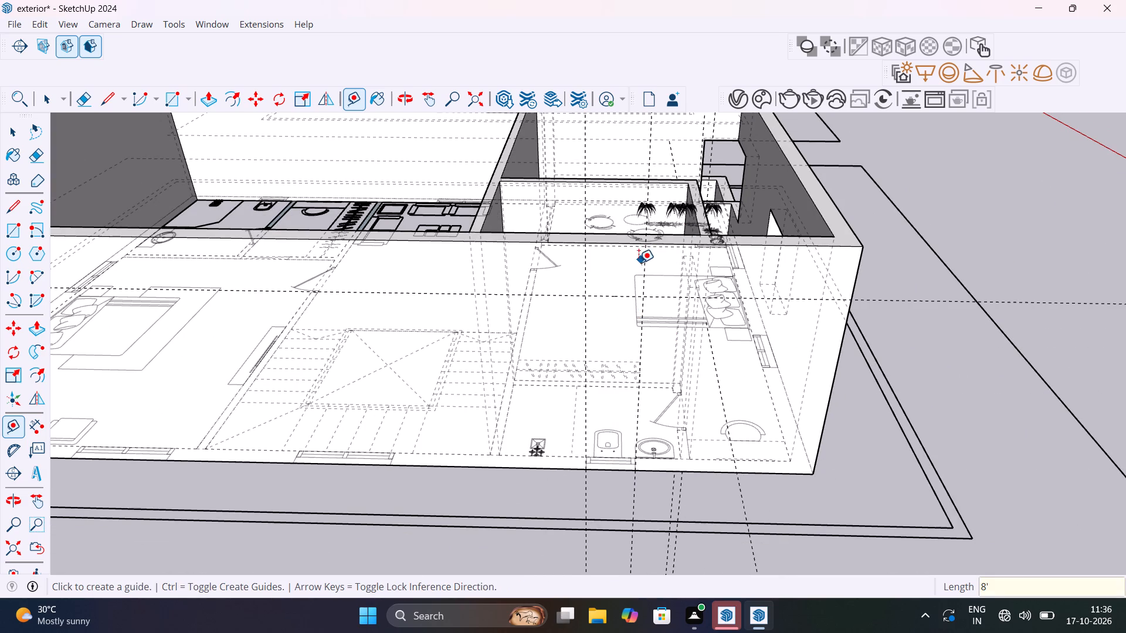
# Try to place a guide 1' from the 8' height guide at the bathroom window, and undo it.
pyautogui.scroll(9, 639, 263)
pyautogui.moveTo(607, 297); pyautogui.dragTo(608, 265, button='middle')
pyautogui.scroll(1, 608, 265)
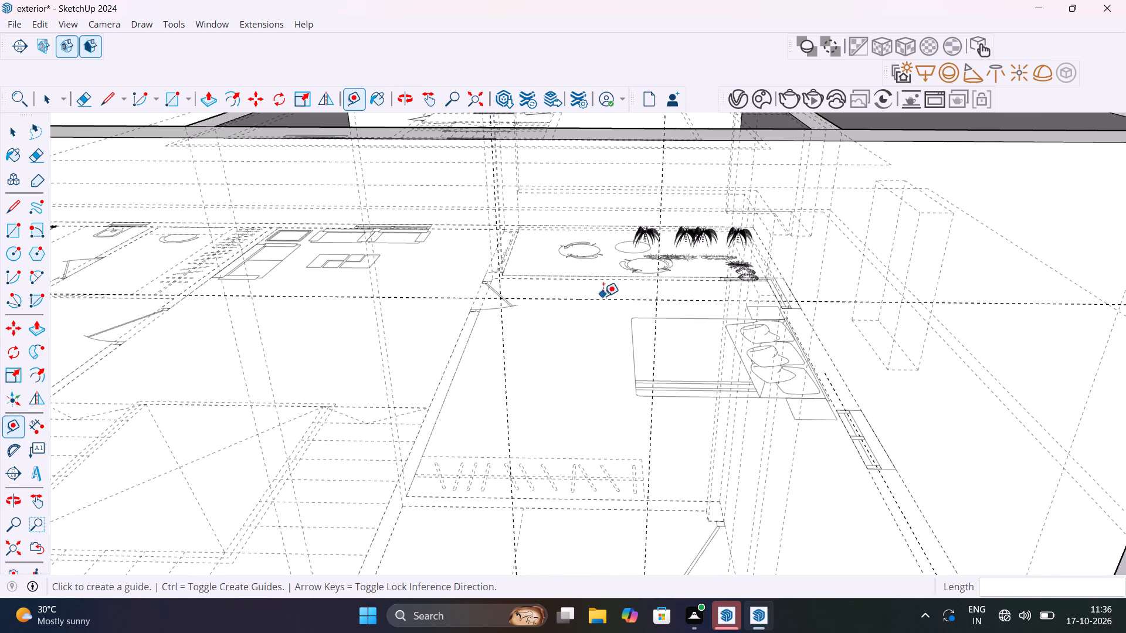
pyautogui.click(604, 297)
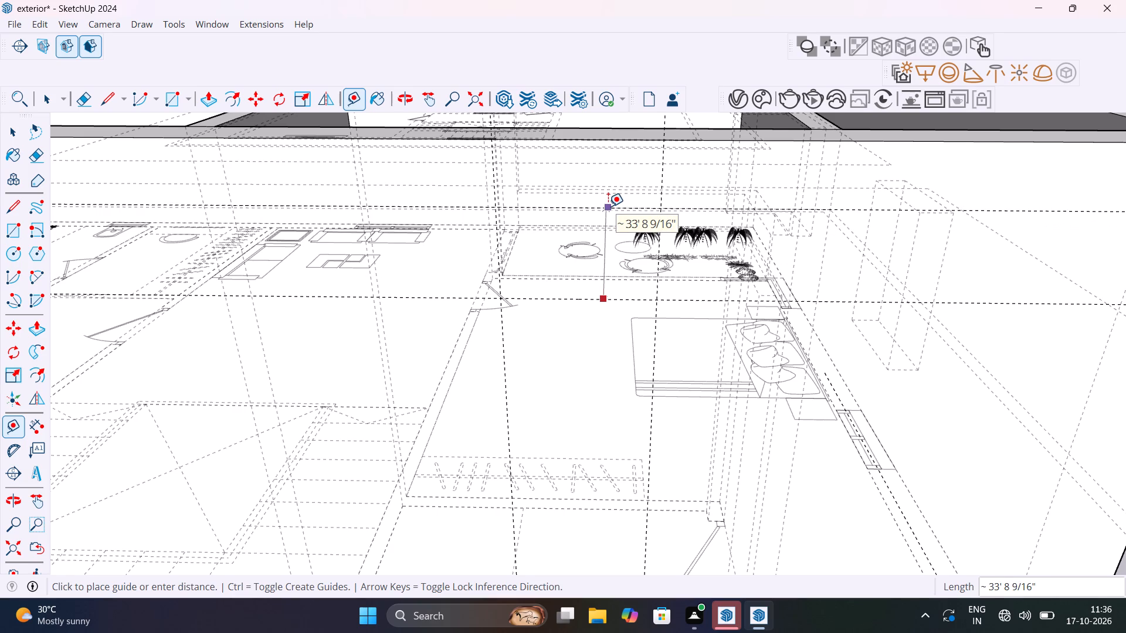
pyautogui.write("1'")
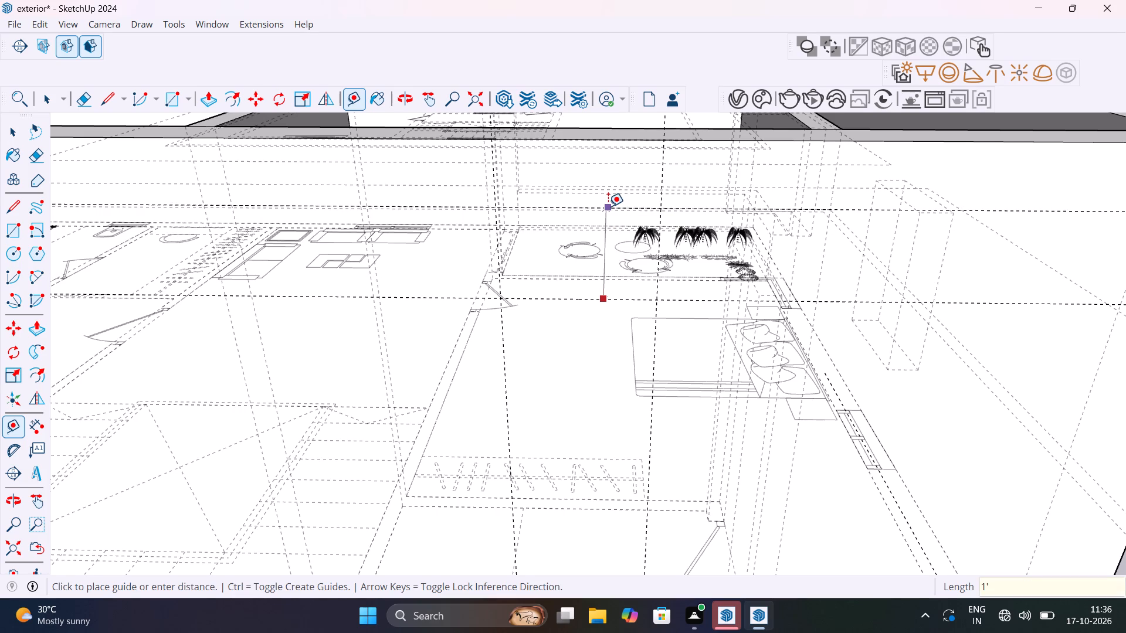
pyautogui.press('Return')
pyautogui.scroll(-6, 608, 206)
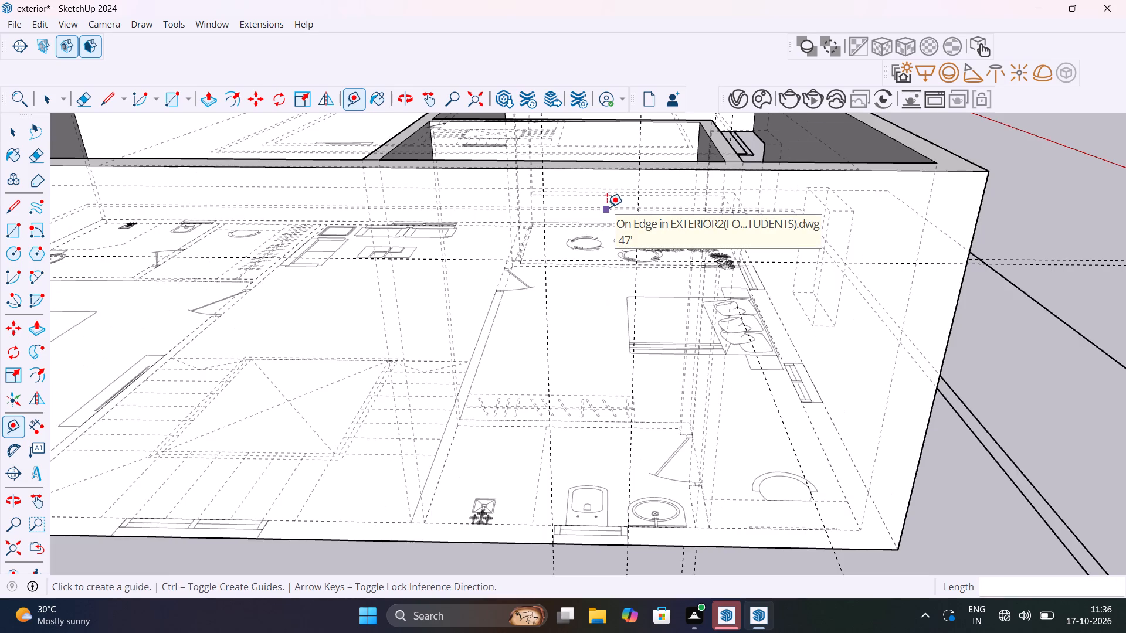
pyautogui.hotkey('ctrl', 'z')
# Place a guide 1' above the 8' height guide on the outer wall, locked to the vertical axis.
pyautogui.moveTo(579, 266); pyautogui.dragTo(713, 264, button='middle')
pyautogui.scroll(-1, 713, 264)
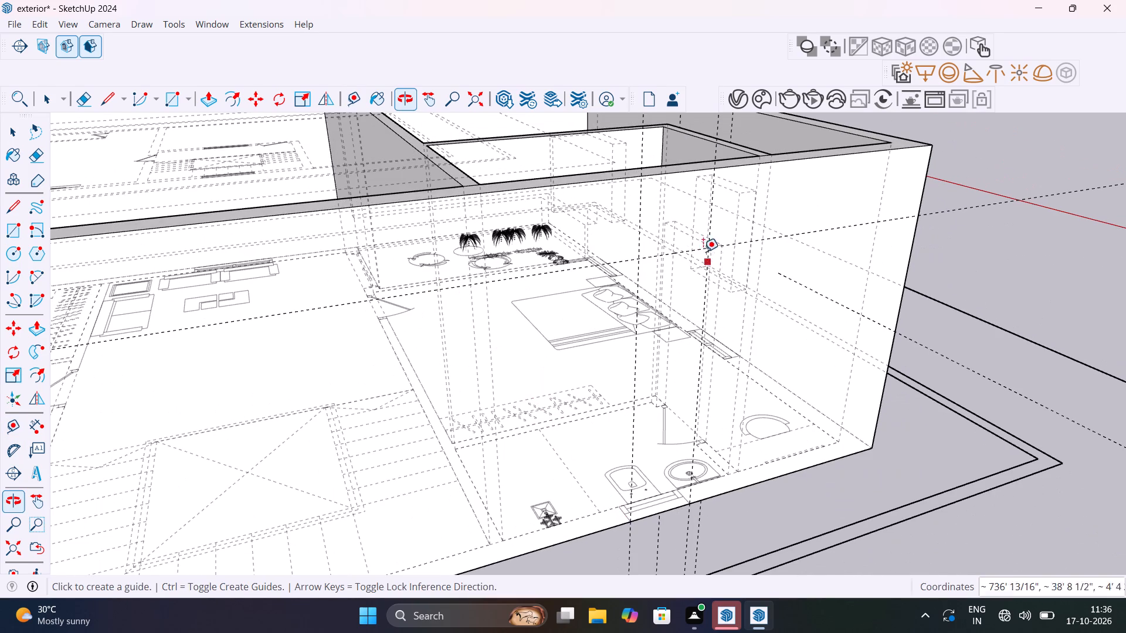
pyautogui.click(679, 252)
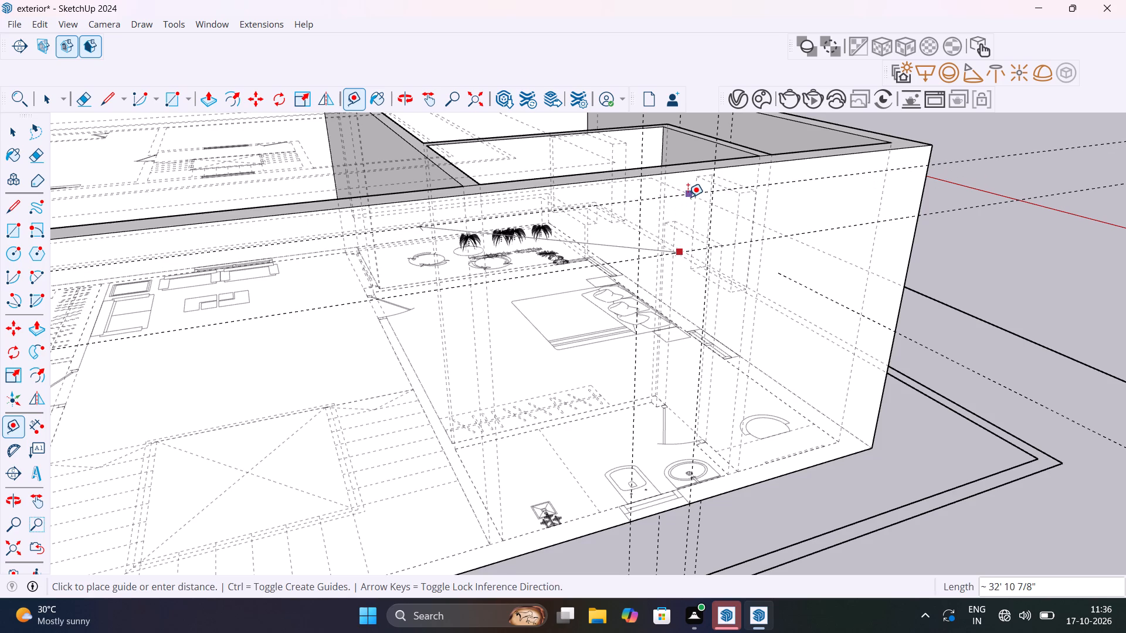
pyautogui.press('Up')
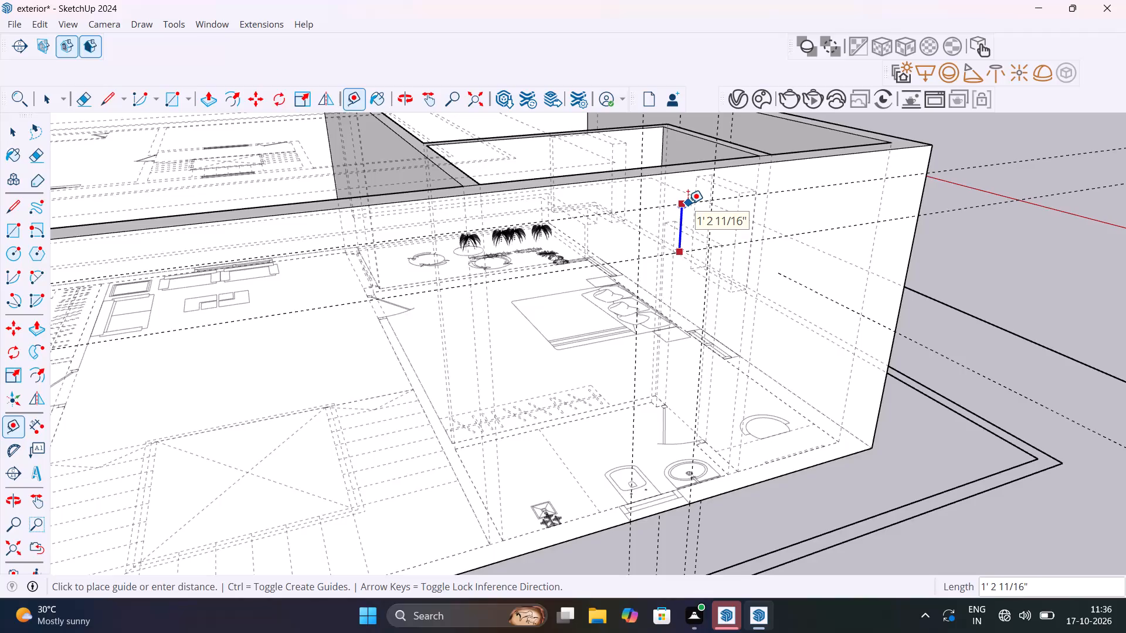
pyautogui.write("1'")
pyautogui.press('Return')
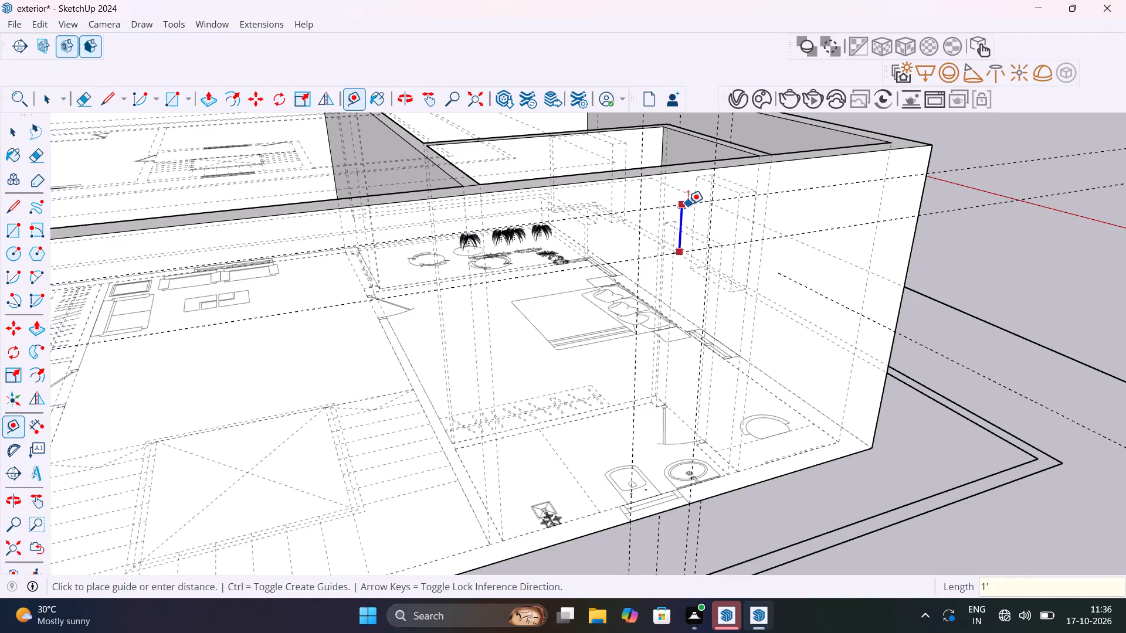
# Draw a rectangle about 2' wide and 1' high between the bathroom window guides on the outer wall.
pyautogui.press('space')
pyautogui.press('r')
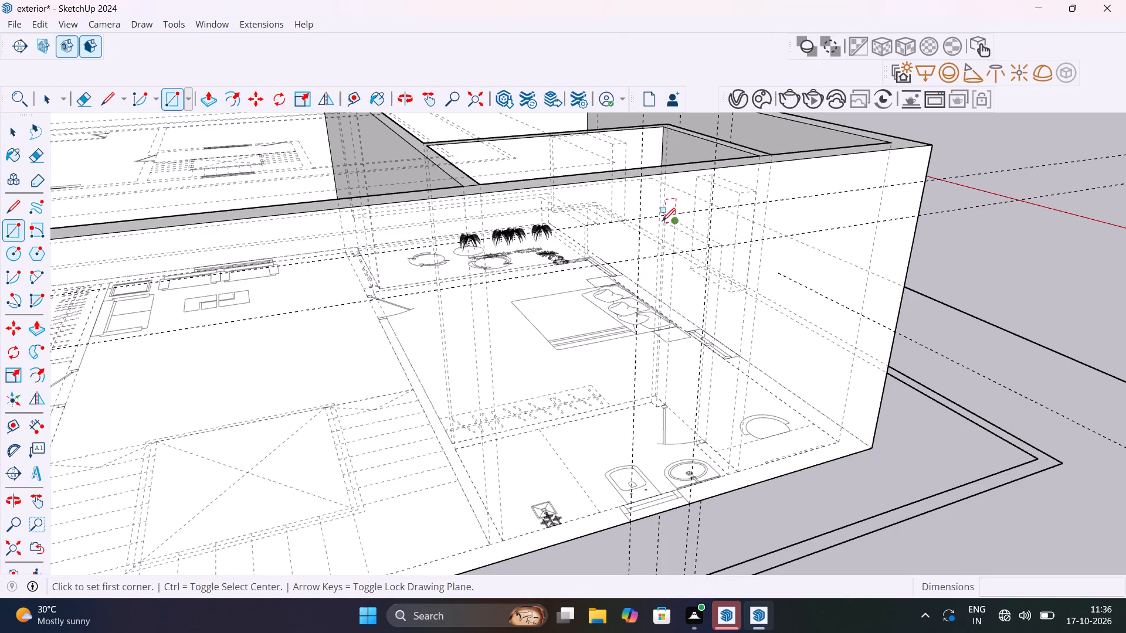
pyautogui.click(648, 220)
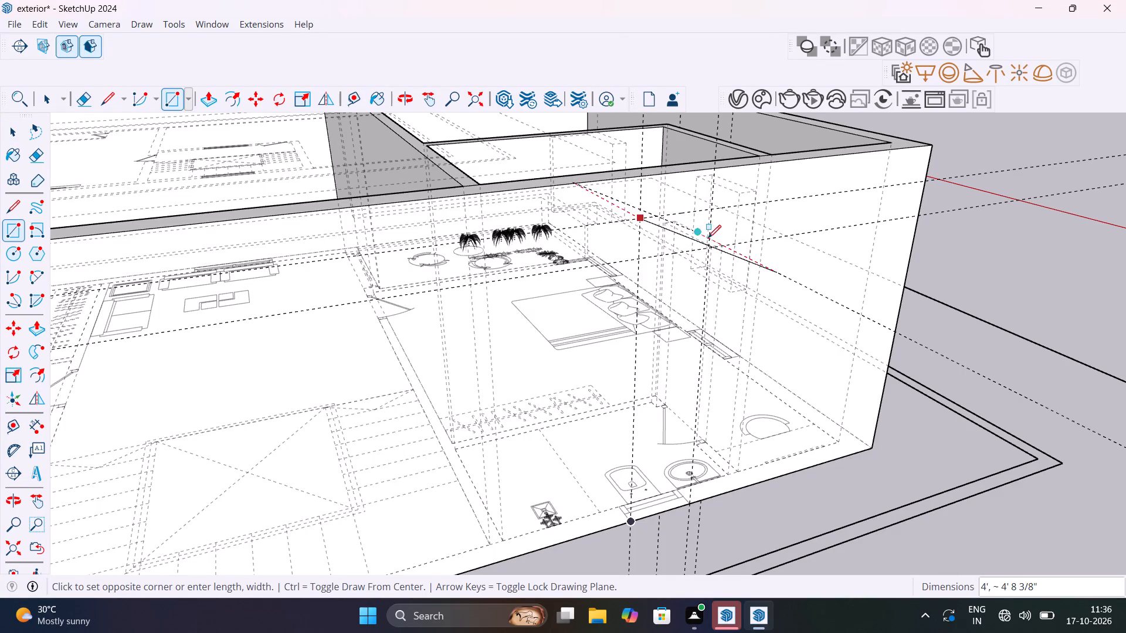
pyautogui.scroll(5, 706, 250)
pyautogui.moveTo(725, 255); pyautogui.dragTo(709, 256, button='middle')
pyautogui.press('k')
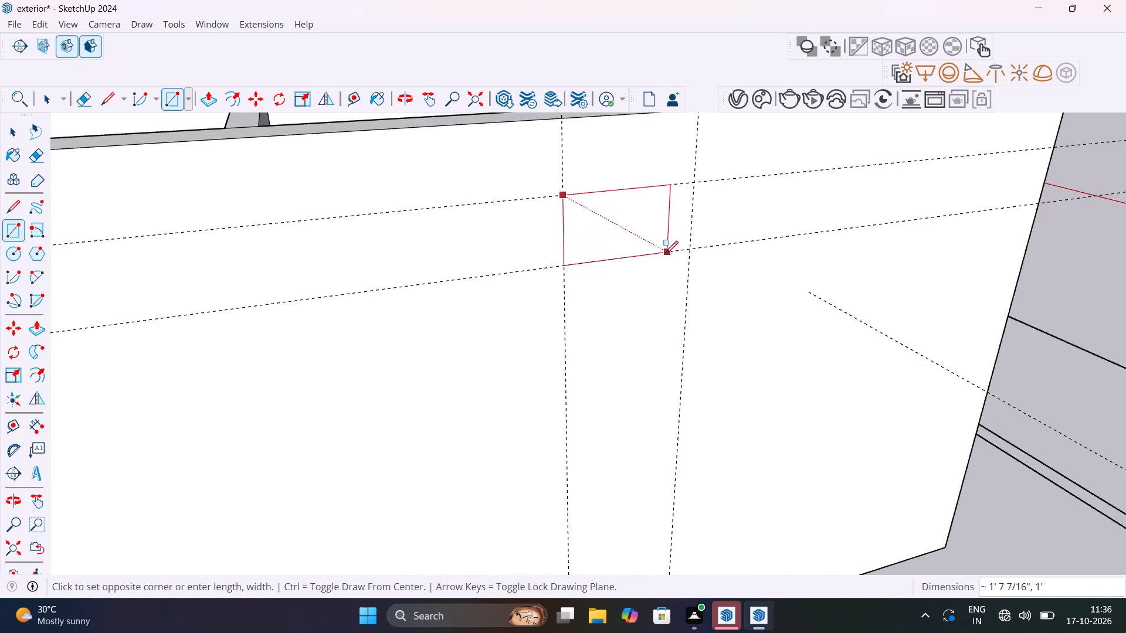
pyautogui.click(687, 253)
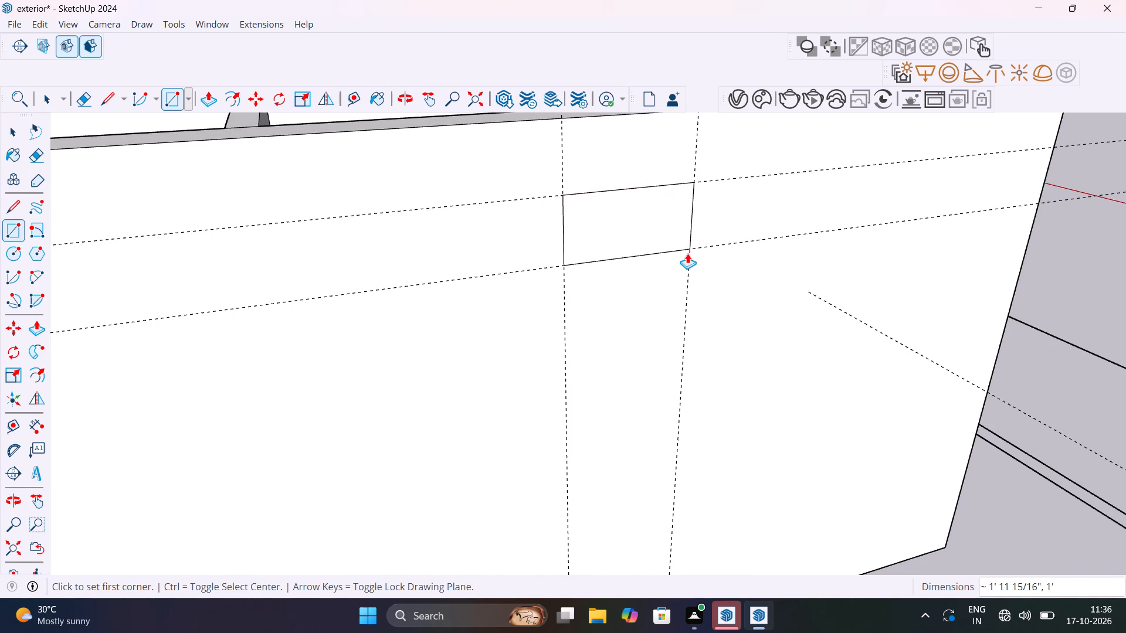
# Push the bathroom window rectangle 9" through the outer wall to cut the opening.
pyautogui.press('p')
pyautogui.click(661, 225)
pyautogui.click(628, 215)
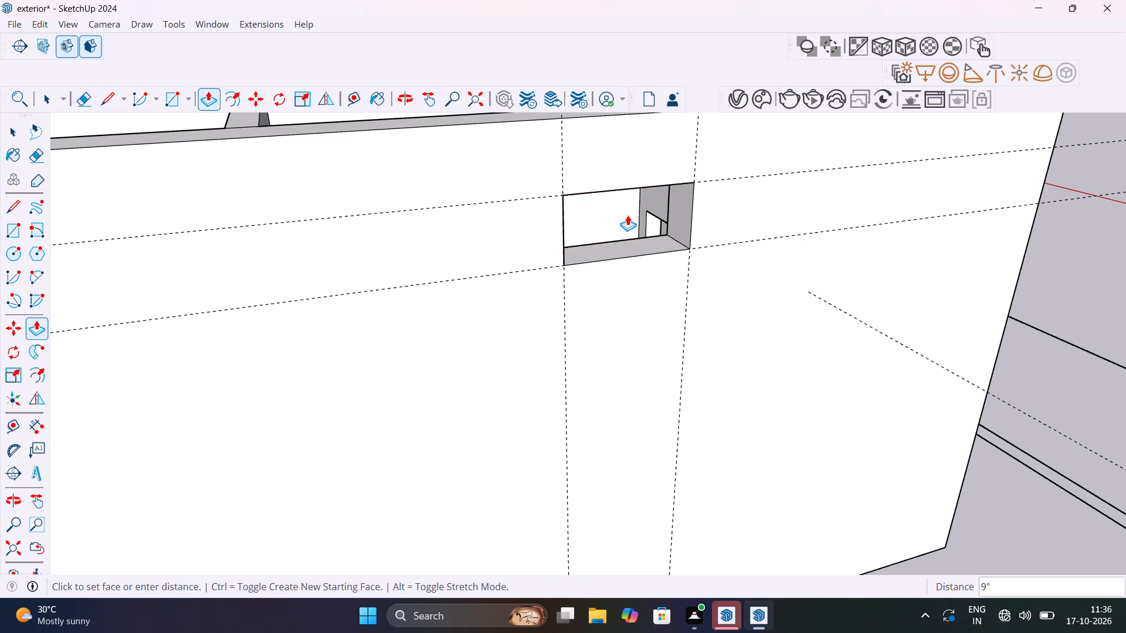
pyautogui.scroll(-14, 629, 223)
pyautogui.press('space')
pyautogui.click(872, 244)
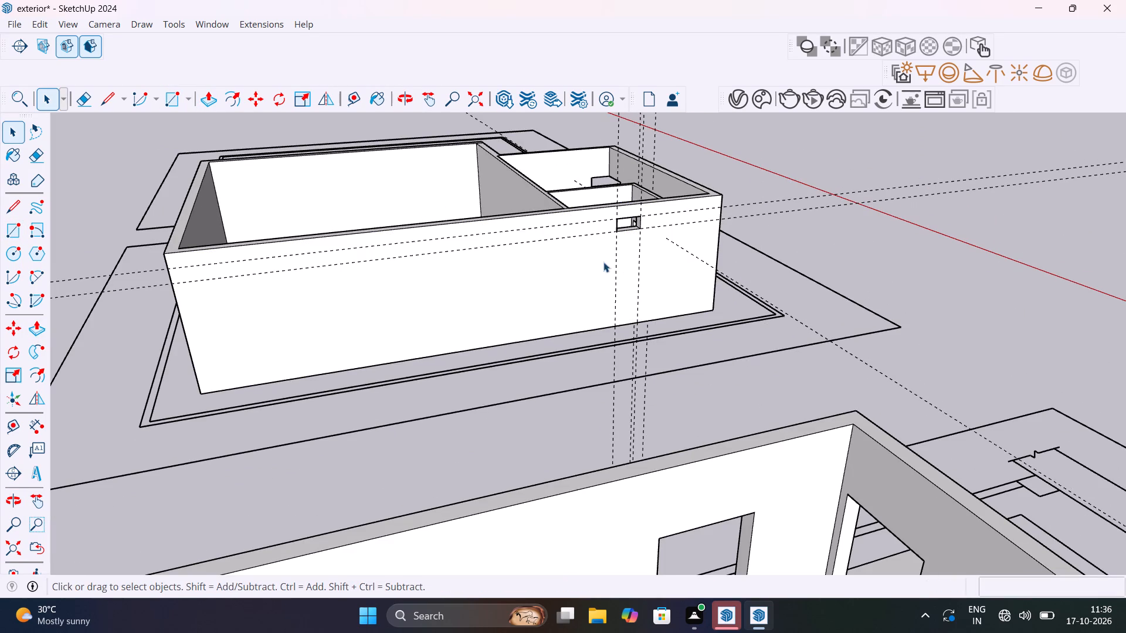
# Place guides at the staircase window's sides on the outer wall, 18' 7 1/2" from the bedroom-end corner edge and 4' beyond that.
pyautogui.press('k')
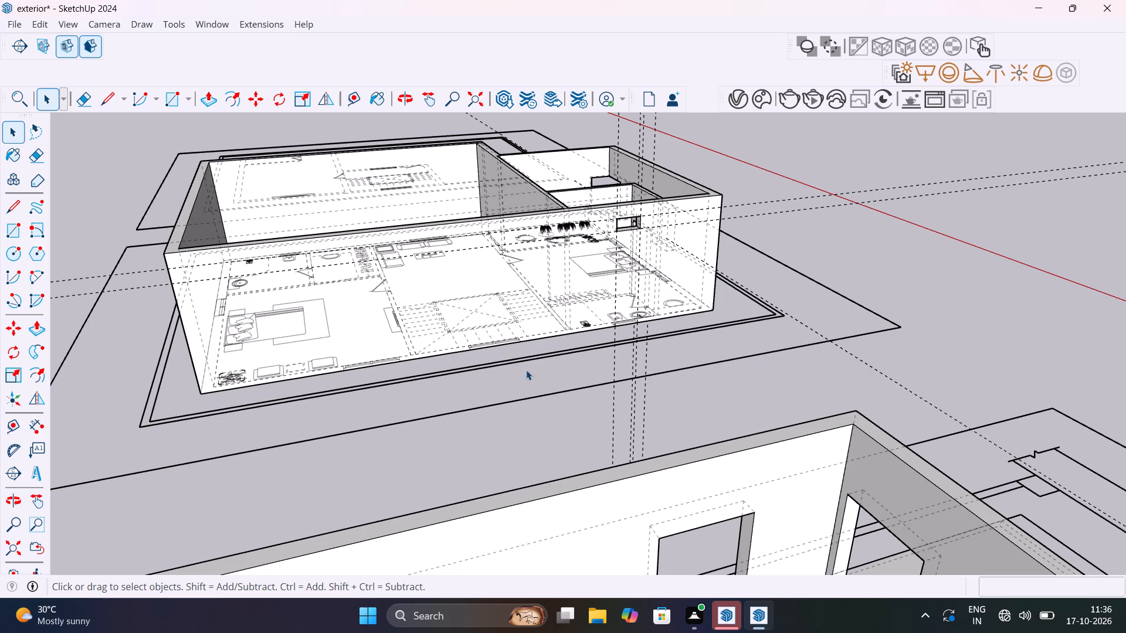
pyautogui.moveTo(517, 386); pyautogui.dragTo(448, 399, button='middle')
pyautogui.scroll(1, 448, 399)
pyautogui.scroll(5, 559, 295)
pyautogui.keyDown('shift'); pyautogui.moveTo(589, 309); pyautogui.dragTo(754, 336, button='middle'); pyautogui.keyUp('shift')
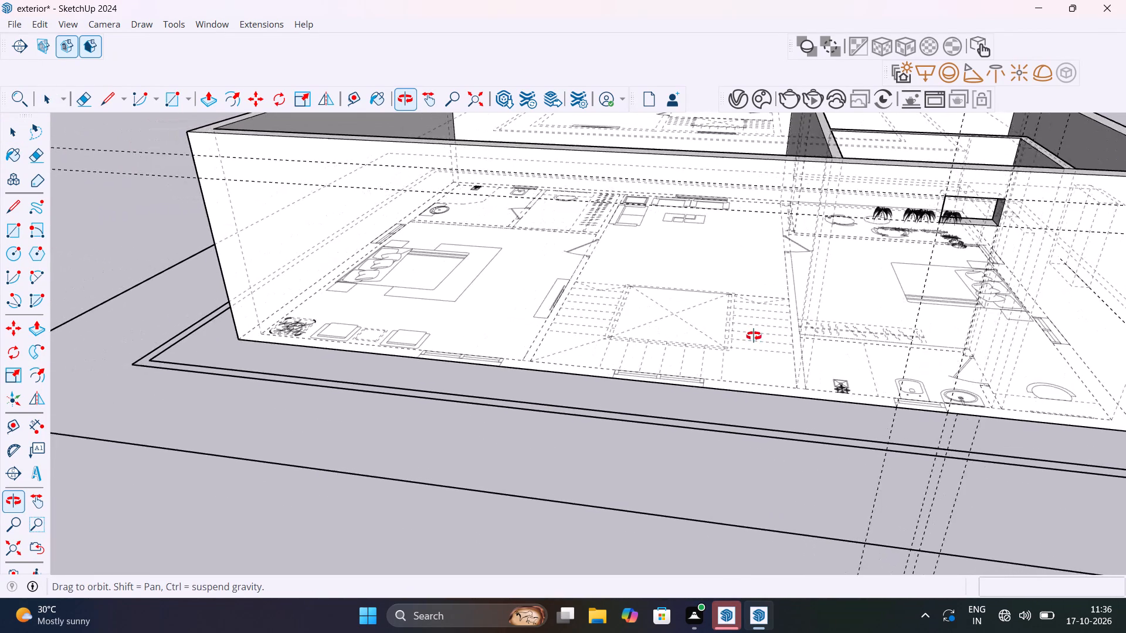
pyautogui.keyDown('shift'); pyautogui.moveTo(754, 336); pyautogui.dragTo(796, 334, button='middle'); pyautogui.keyUp('shift')
pyautogui.press('t')
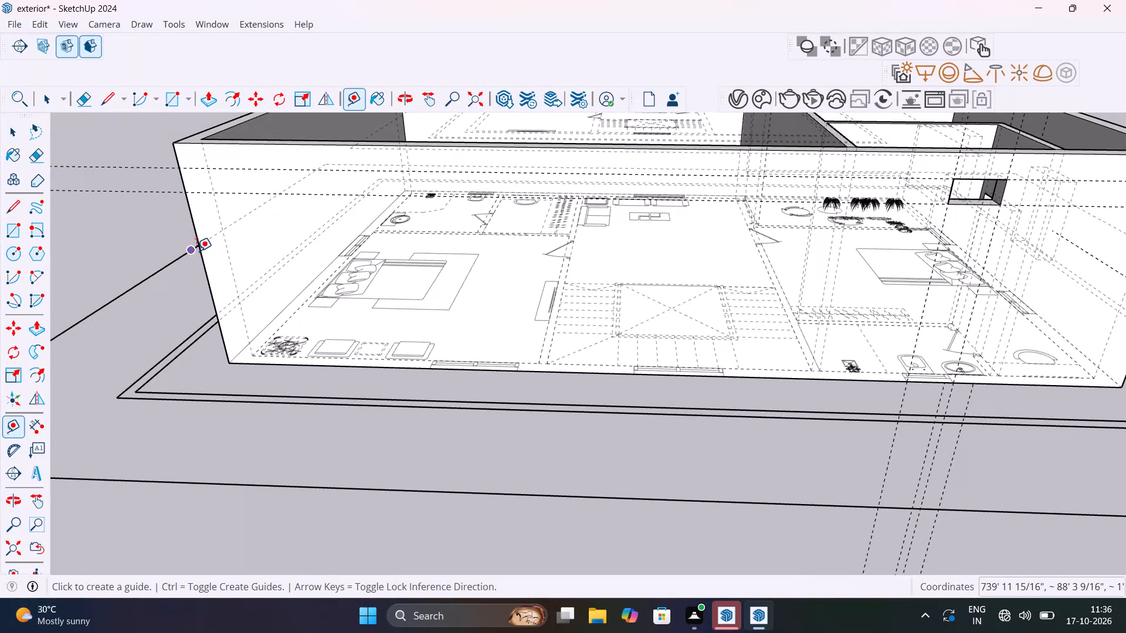
pyautogui.click(201, 254)
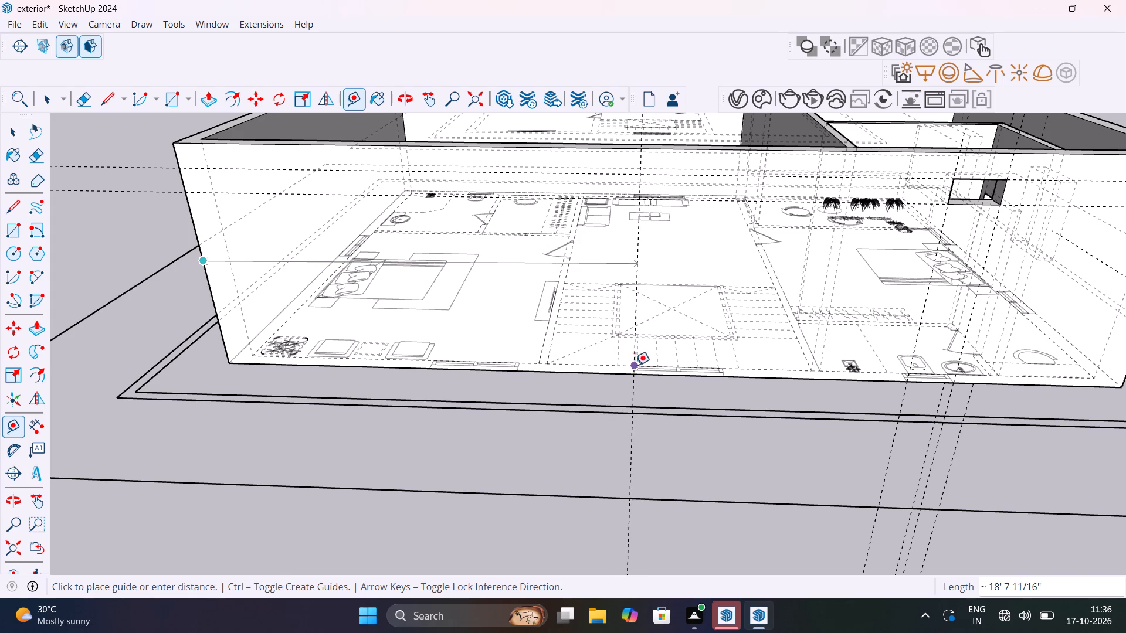
pyautogui.scroll(14, 632, 374)
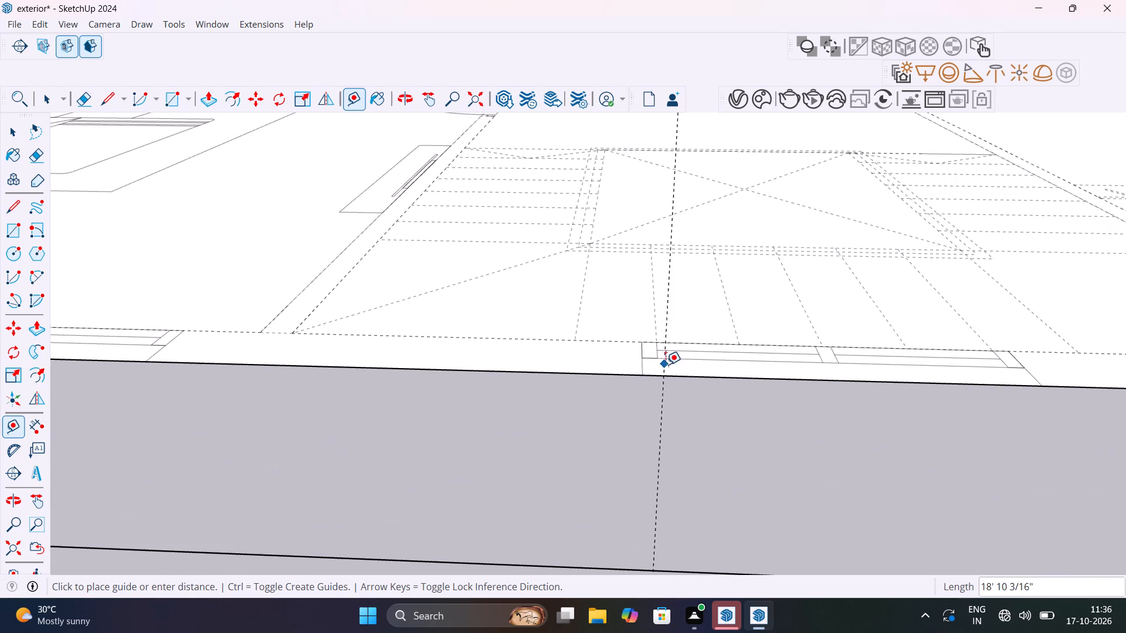
pyautogui.click(643, 376)
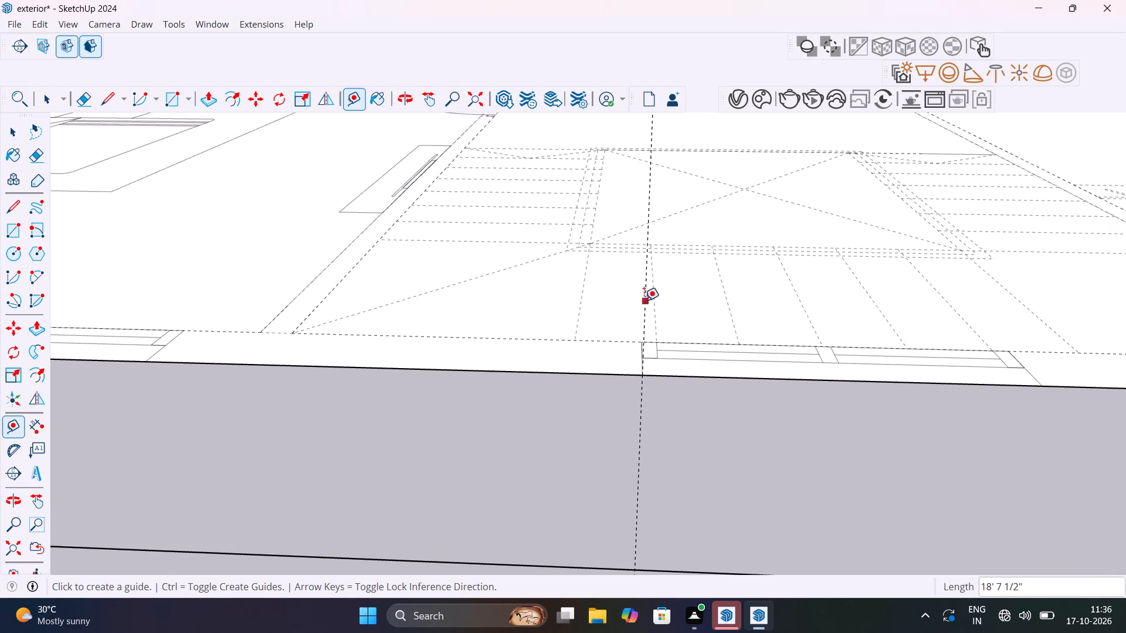
pyautogui.click(646, 295)
pyautogui.scroll(-7, 724, 296)
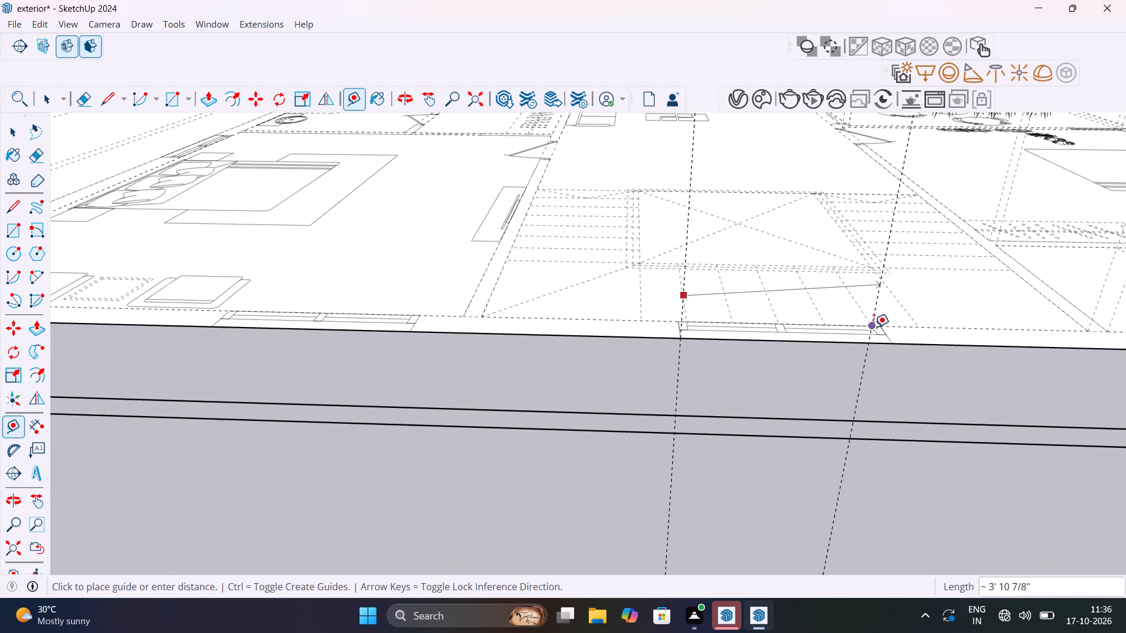
pyautogui.click(894, 341)
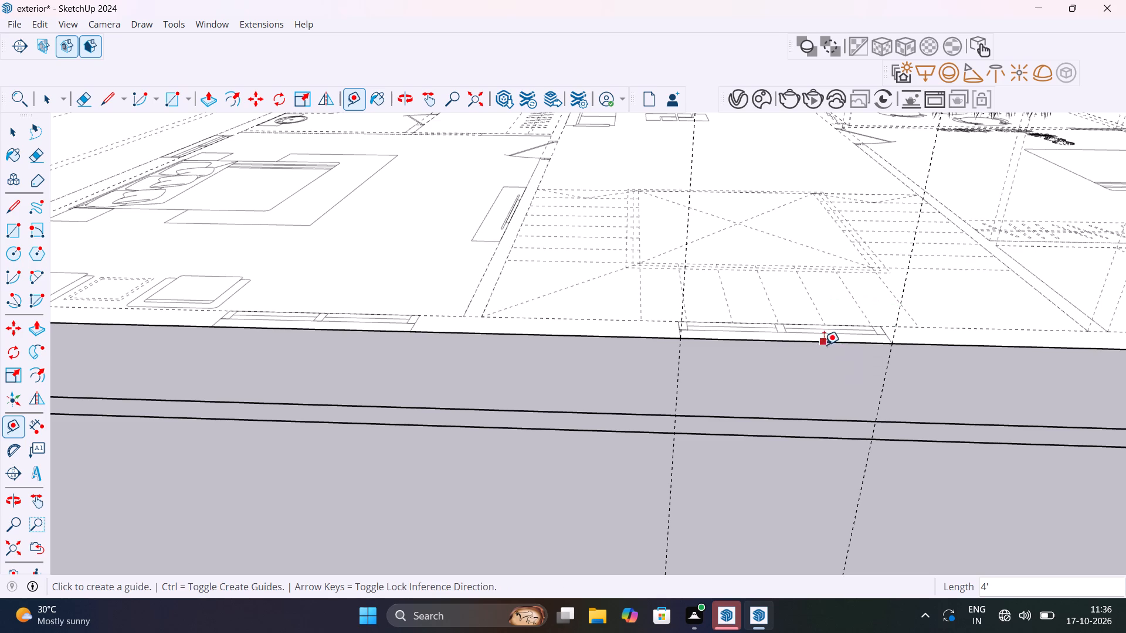
# Place a horizontal guide on the outer wall 3' above its base edge at the staircase window.
pyautogui.click(826, 341)
pyautogui.scroll(-7, 830, 291)
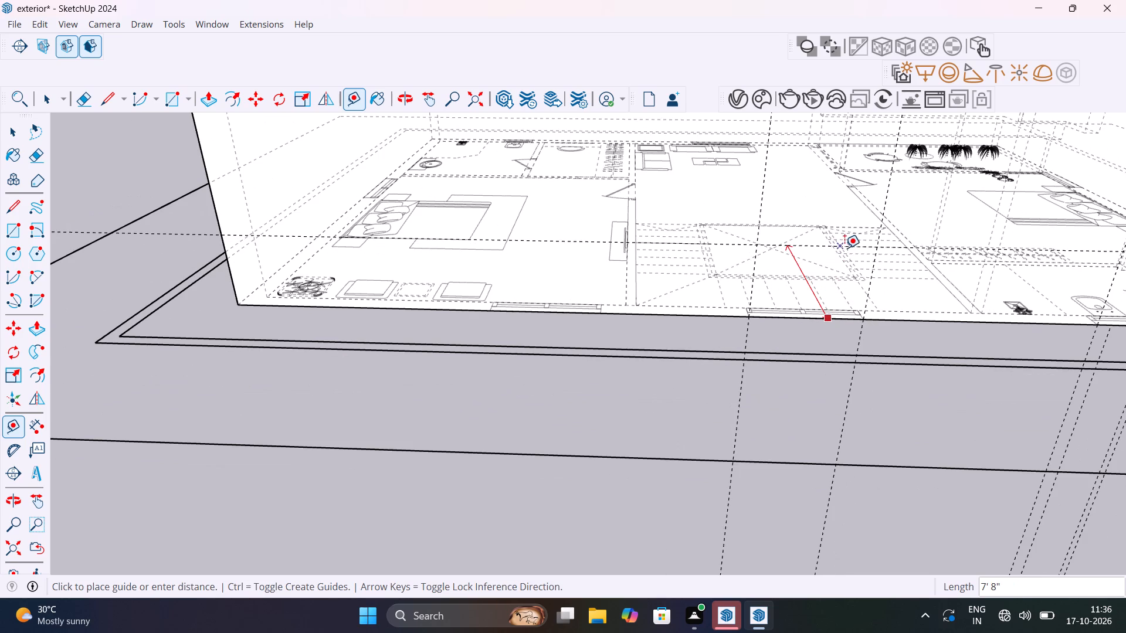
pyautogui.press('Up')
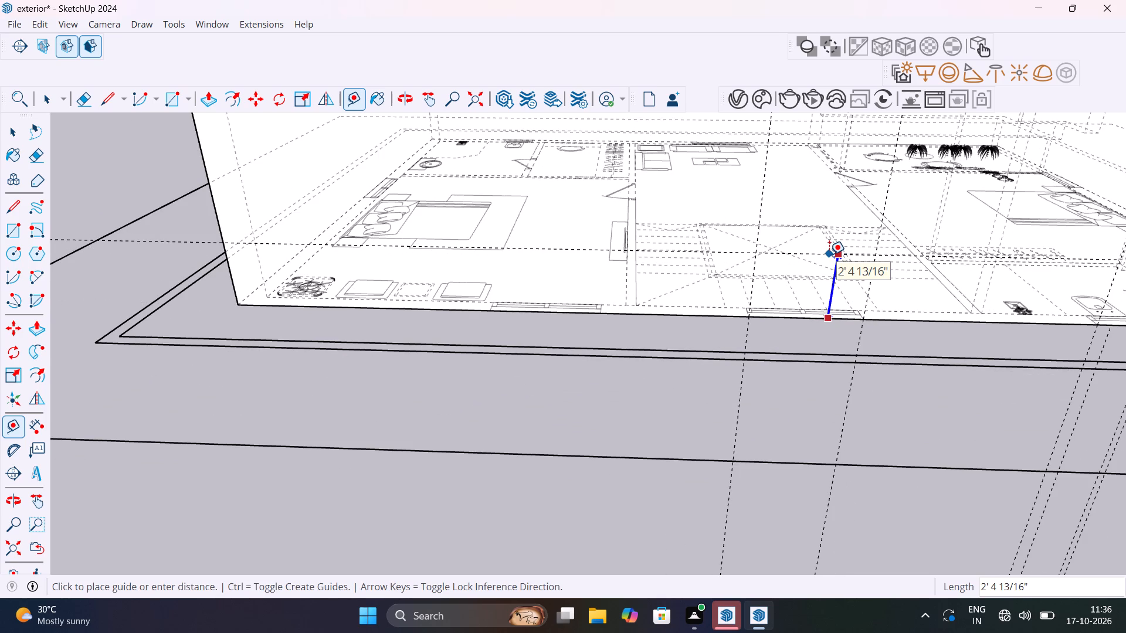
pyautogui.write("3'")
pyautogui.press('Return')
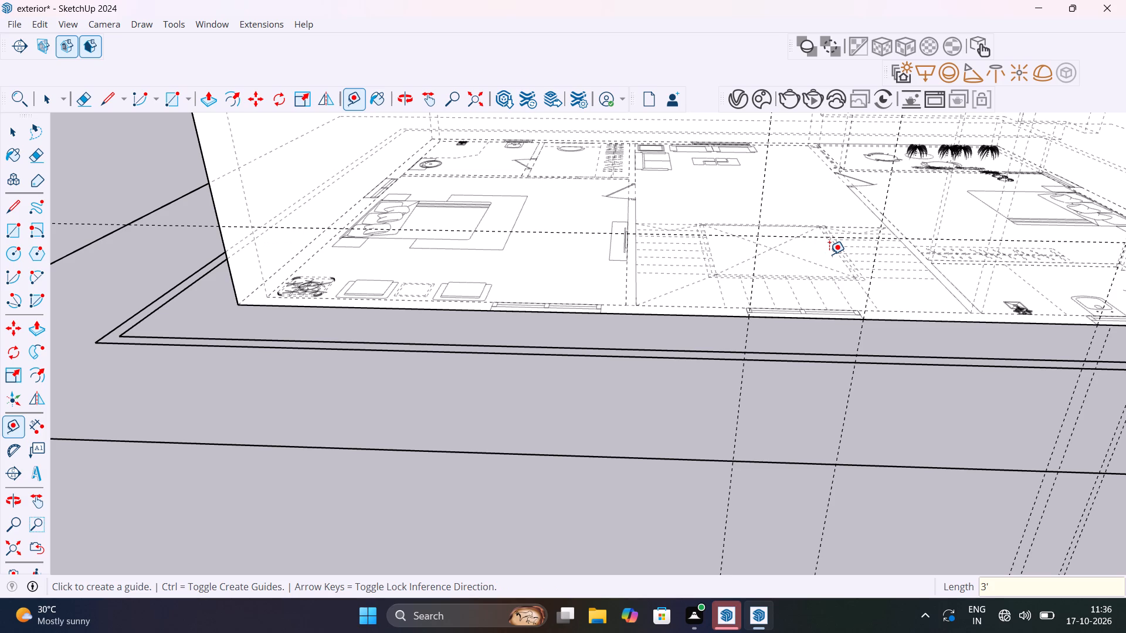
# Place a horizontal guide 4' above the 3' height guide on the outer wall, locked to the vertical axis.
pyautogui.scroll(-6, 829, 254)
pyautogui.keyDown('shift'); pyautogui.moveTo(813, 254); pyautogui.dragTo(795, 312, button='middle'); pyautogui.keyUp('shift')
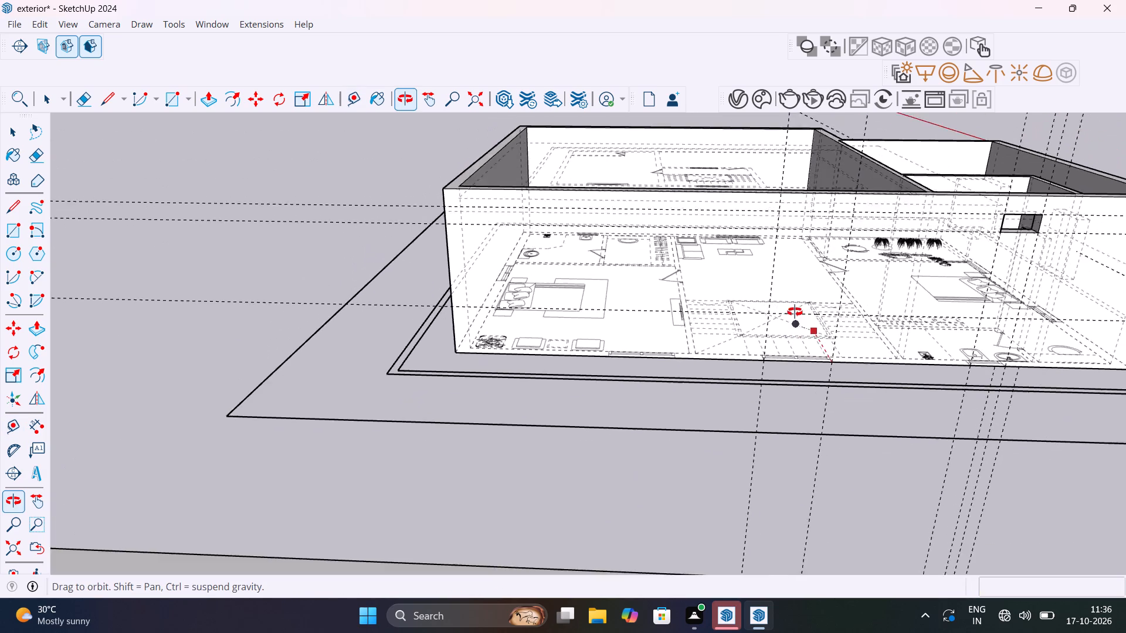
pyautogui.keyDown('shift'); pyautogui.moveTo(795, 312); pyautogui.dragTo(795, 310, button='middle'); pyautogui.keyUp('shift')
pyautogui.scroll(8, 825, 299)
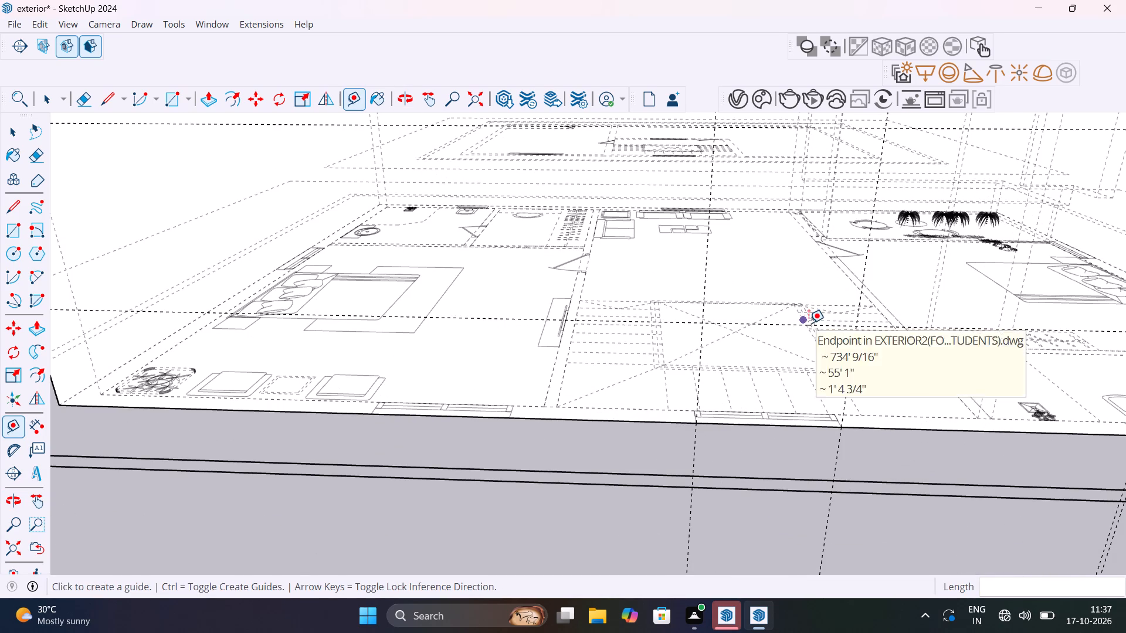
pyautogui.click(792, 325)
pyautogui.scroll(-6, 810, 234)
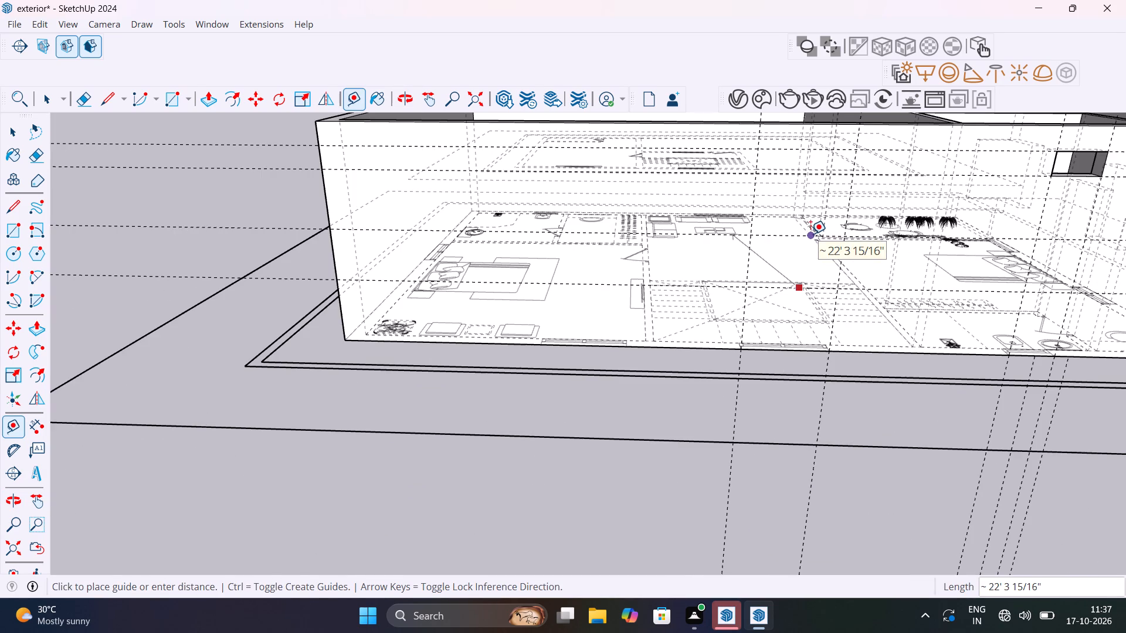
pyautogui.press('Up')
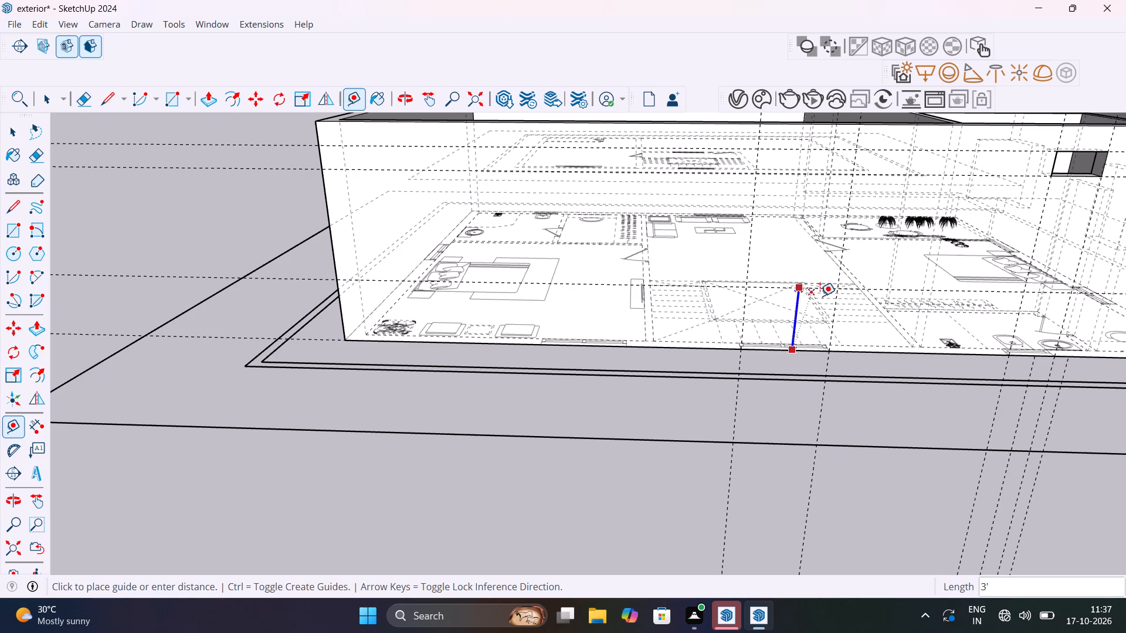
pyautogui.write("4'")
pyautogui.press('Return')
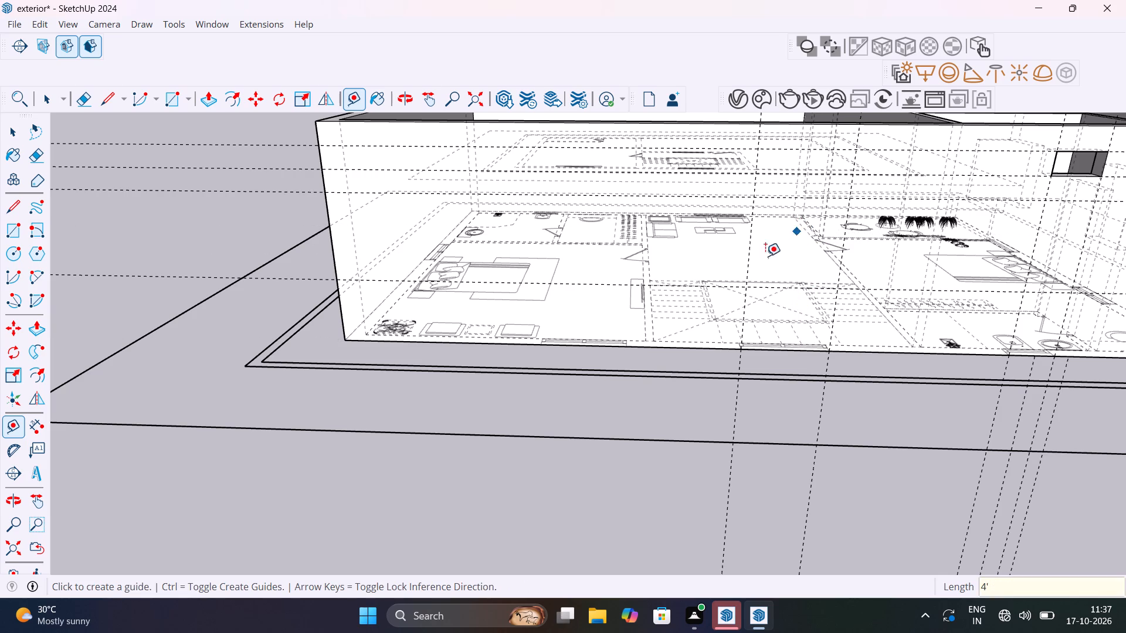
# Place guides at the adjoining bedroom window's sides, about 5' 3" from the nearer staircase window guide and 4' beyond that.
pyautogui.click(741, 363)
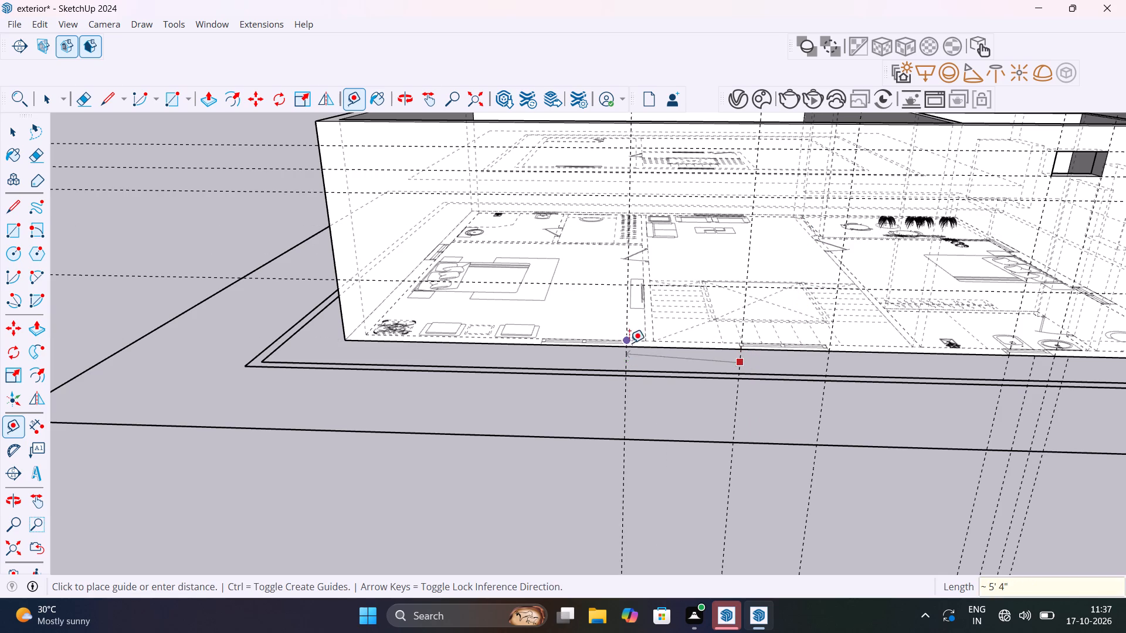
pyautogui.scroll(10, 623, 348)
pyautogui.moveTo(623, 348); pyautogui.dragTo(649, 343, button='middle')
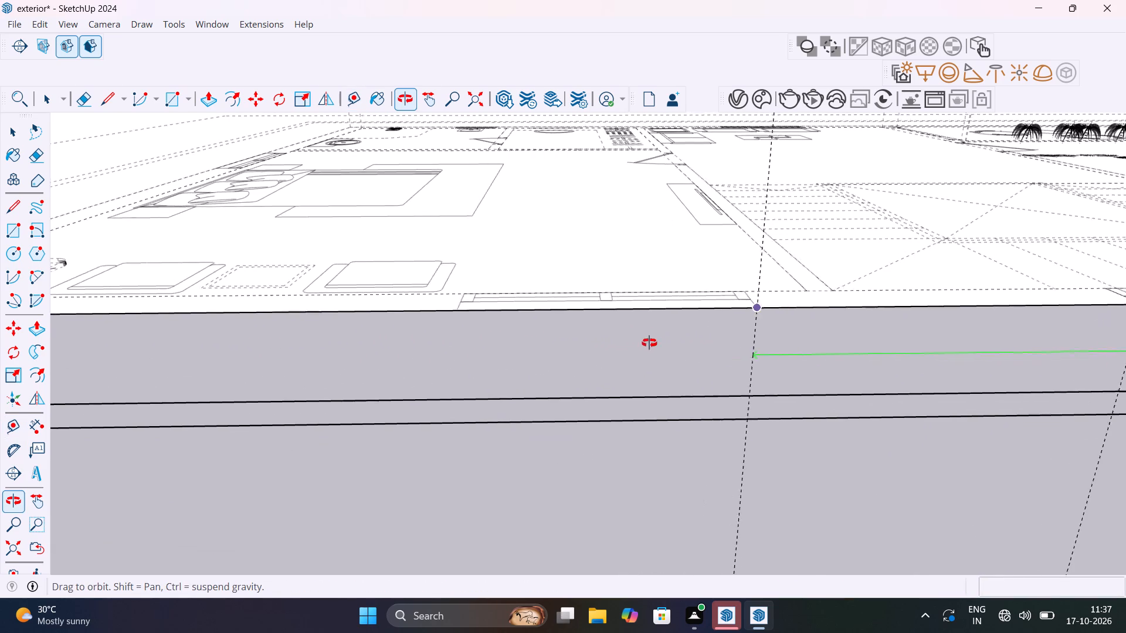
pyautogui.moveTo(649, 343); pyautogui.dragTo(650, 343, button='middle')
pyautogui.click(764, 306)
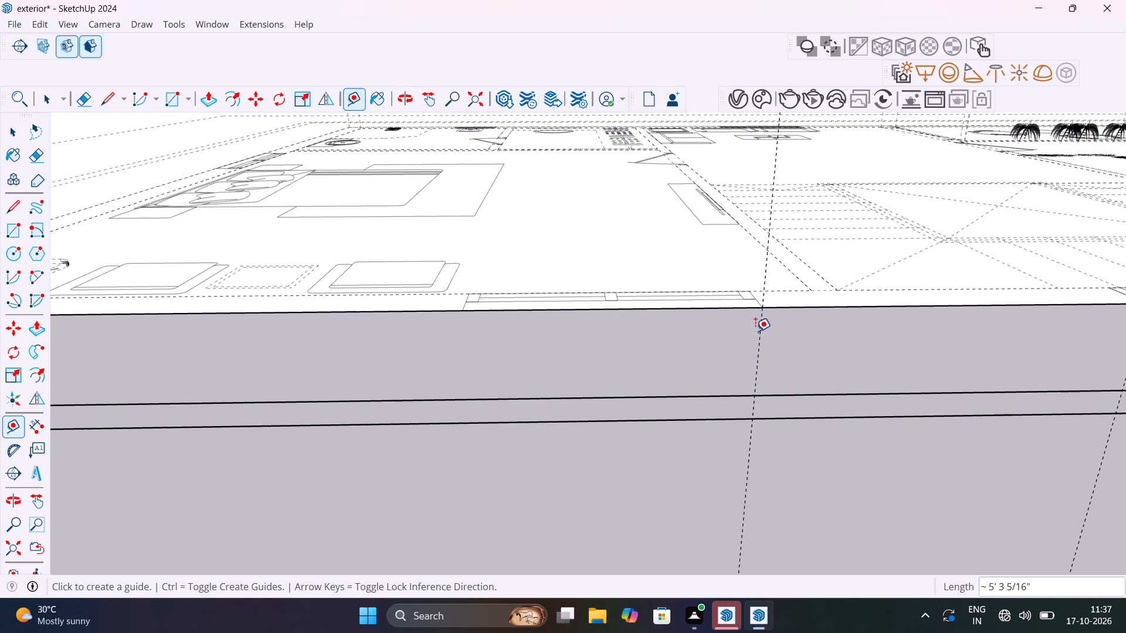
pyautogui.click(759, 332)
pyautogui.click(463, 309)
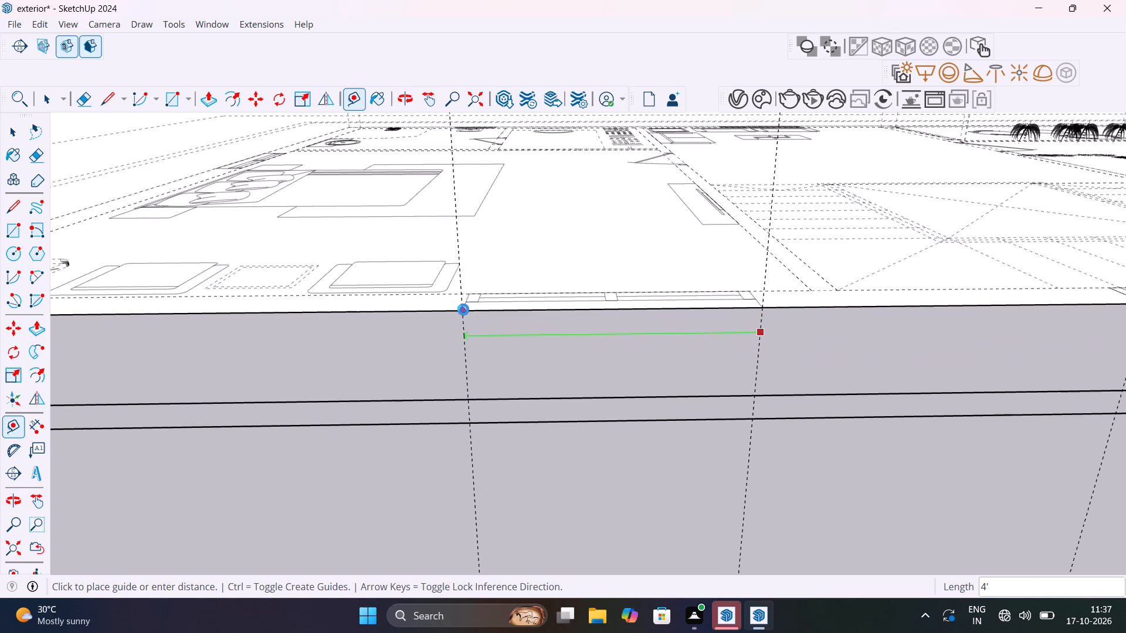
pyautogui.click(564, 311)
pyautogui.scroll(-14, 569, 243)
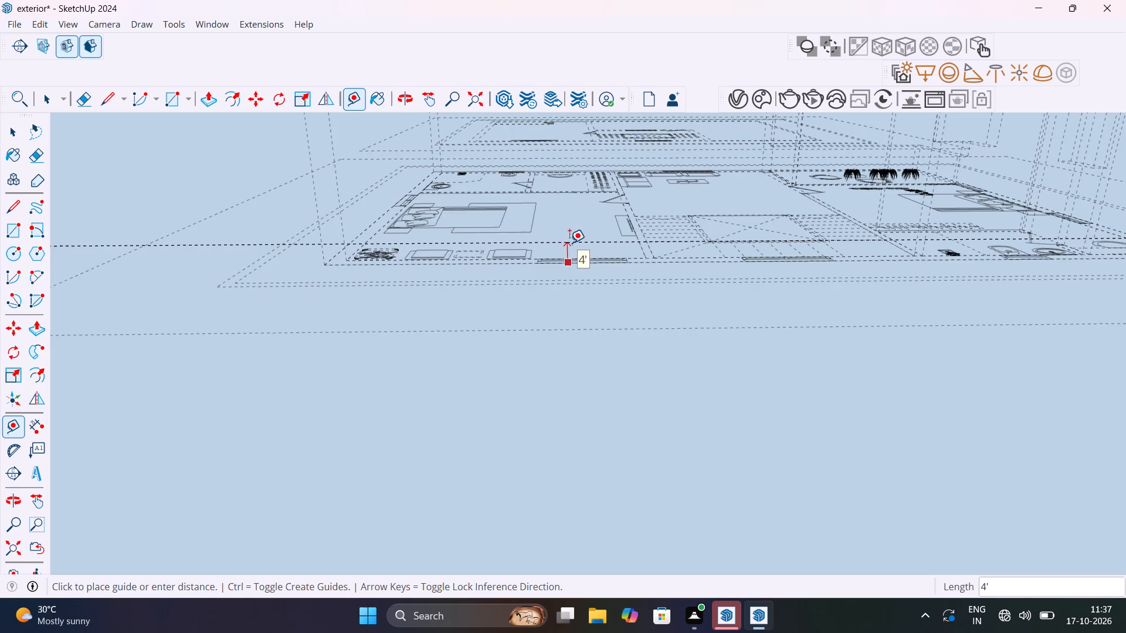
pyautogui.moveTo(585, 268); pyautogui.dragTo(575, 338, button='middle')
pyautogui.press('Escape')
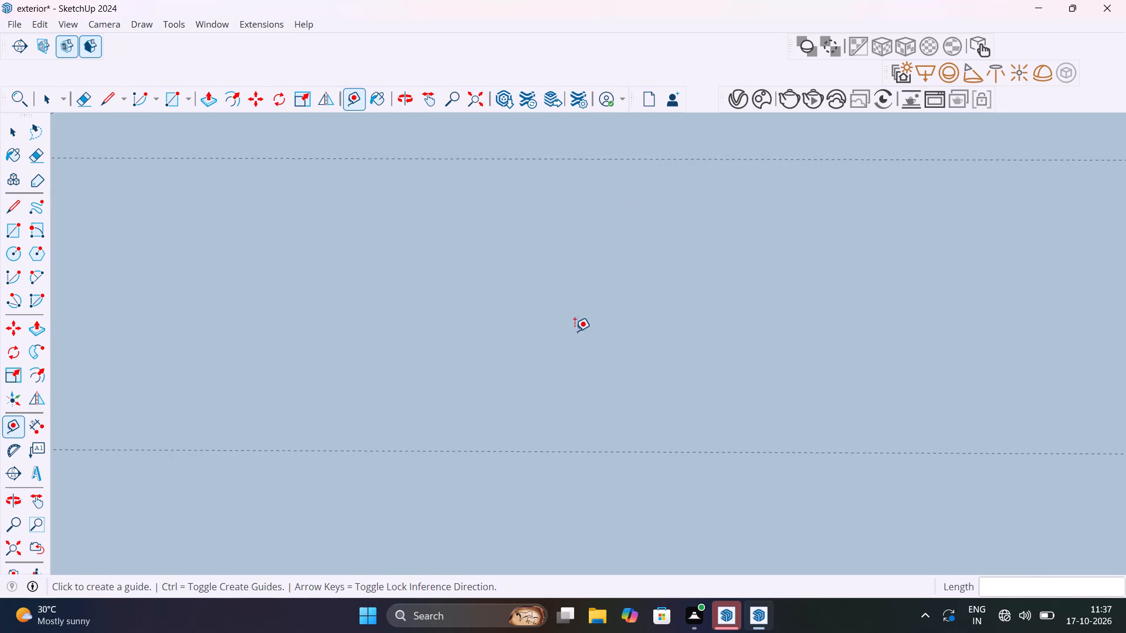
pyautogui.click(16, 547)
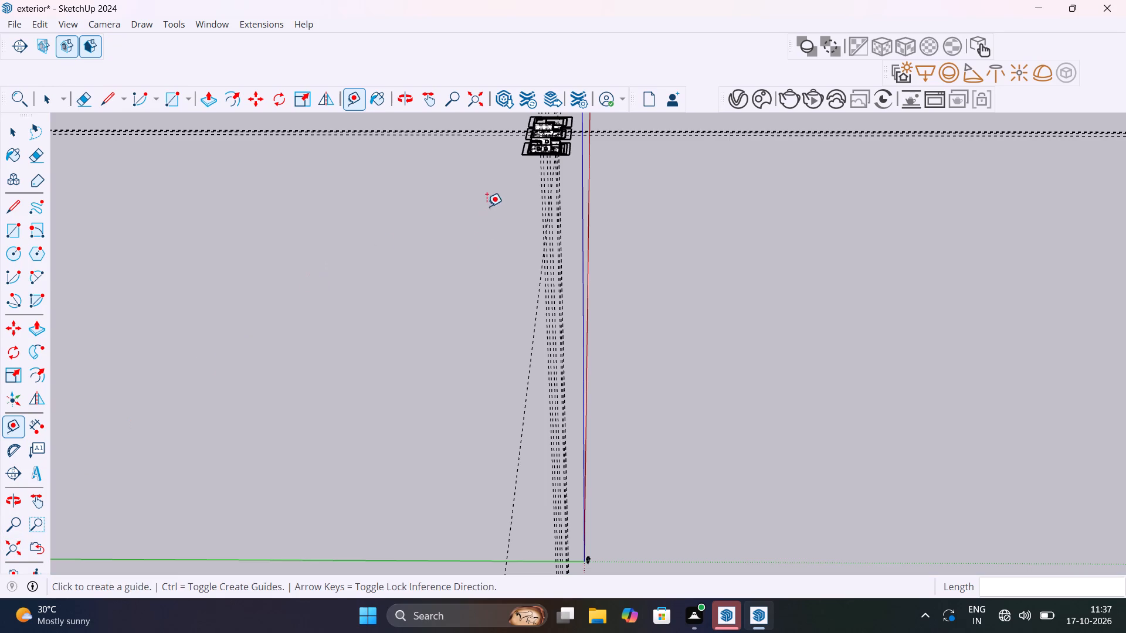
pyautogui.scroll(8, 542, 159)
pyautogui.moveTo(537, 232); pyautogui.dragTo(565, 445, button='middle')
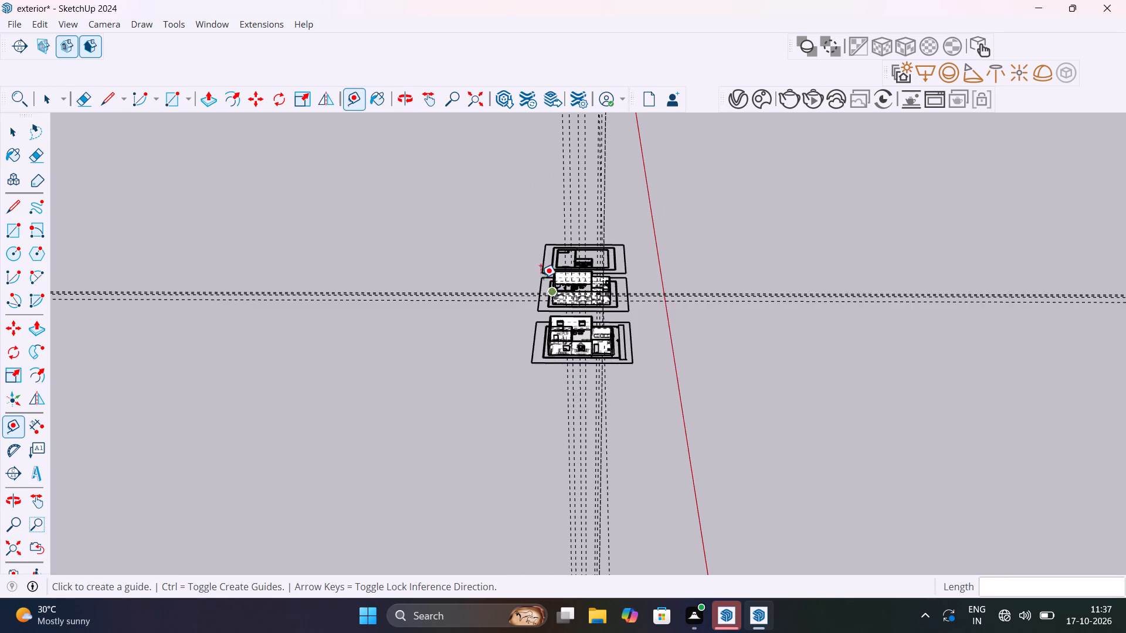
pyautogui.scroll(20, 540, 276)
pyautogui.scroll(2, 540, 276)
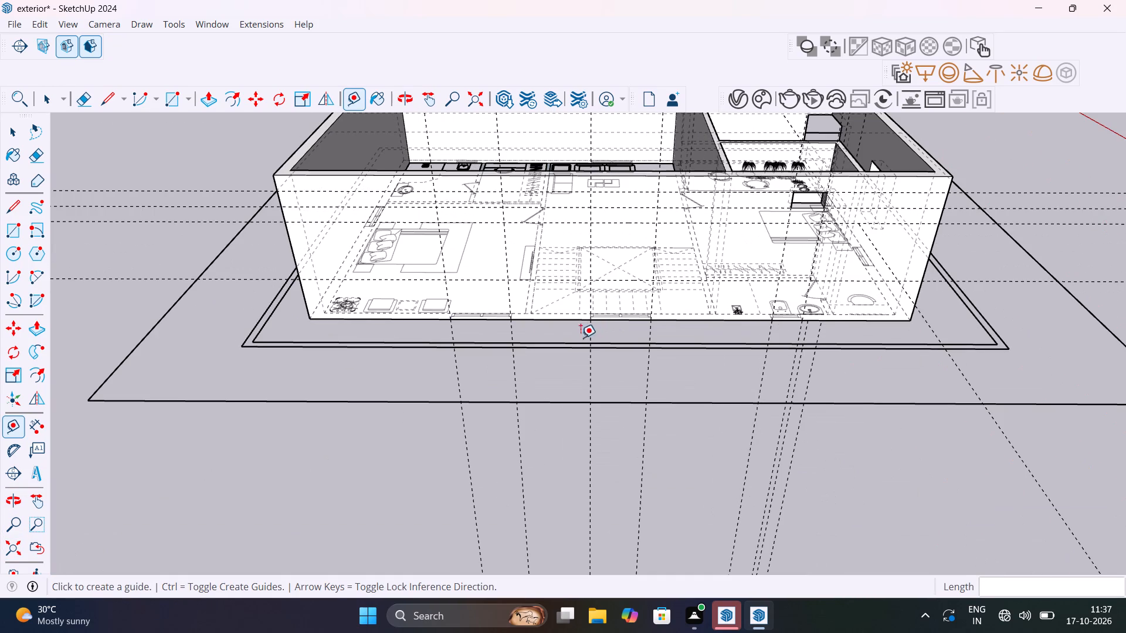
# Draw 4' by 4' rectangles between the guide intersections on the outer wall for the bedroom and staircase windows.
pyautogui.press('space')
pyautogui.scroll(5, 446, 246)
pyautogui.moveTo(532, 285); pyautogui.dragTo(537, 248, button='middle')
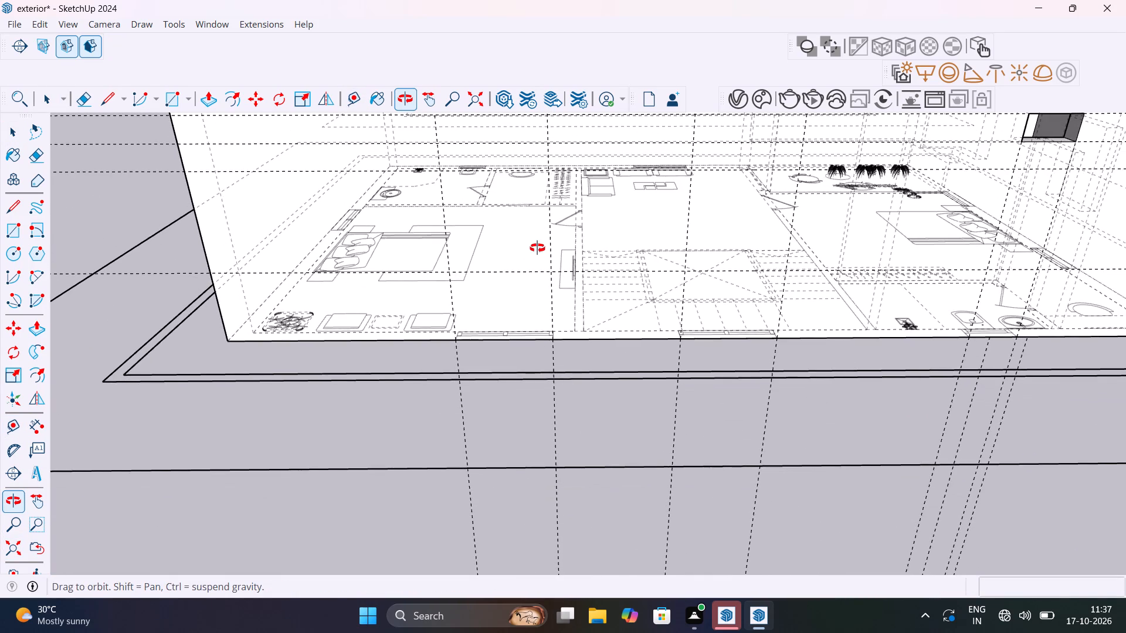
pyautogui.moveTo(537, 248); pyautogui.dragTo(598, 319, button='middle')
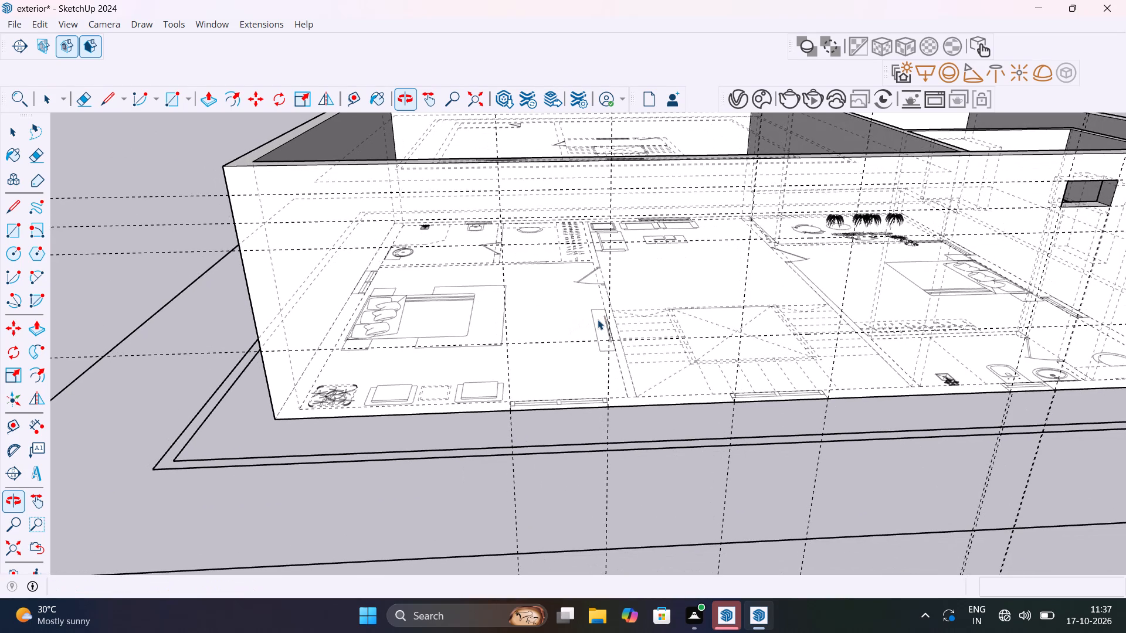
pyautogui.press('r')
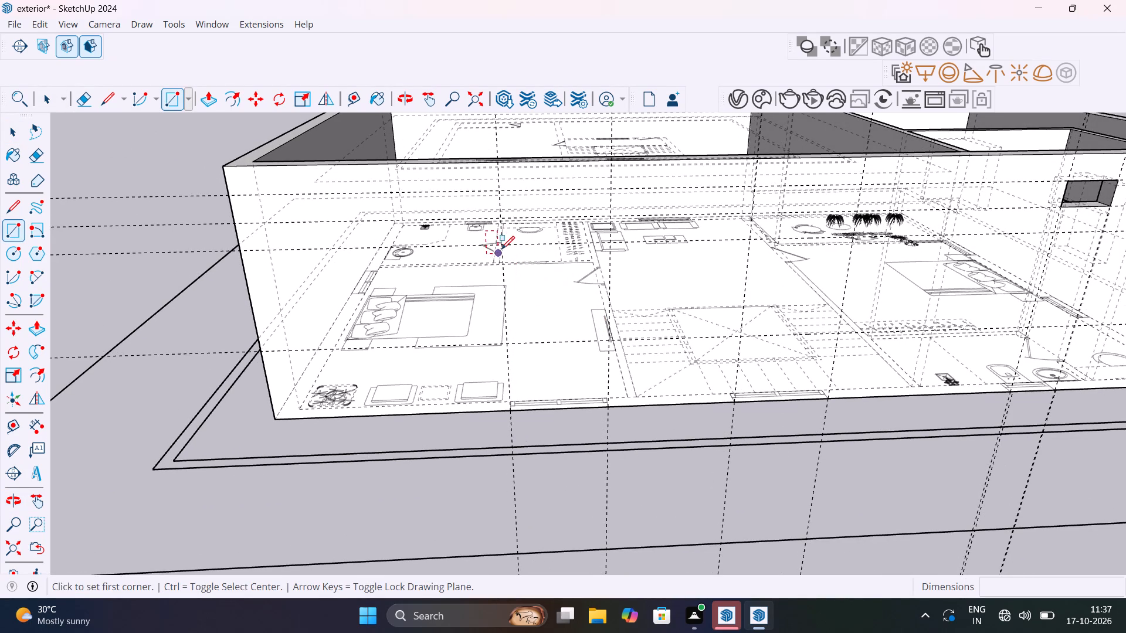
pyautogui.click(610, 244)
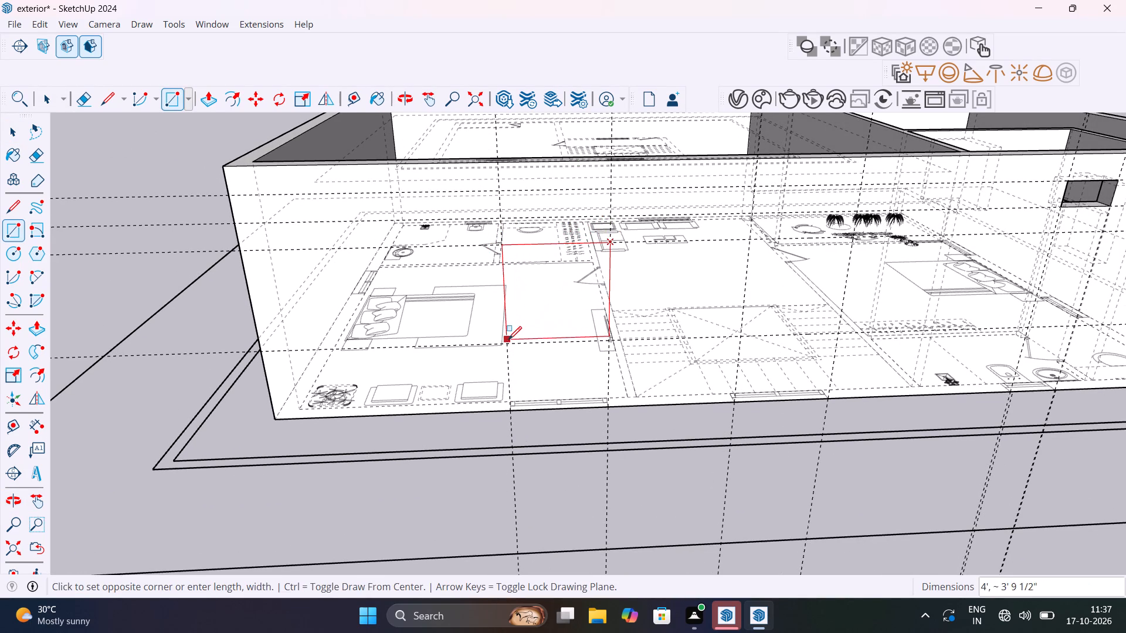
pyautogui.click(508, 343)
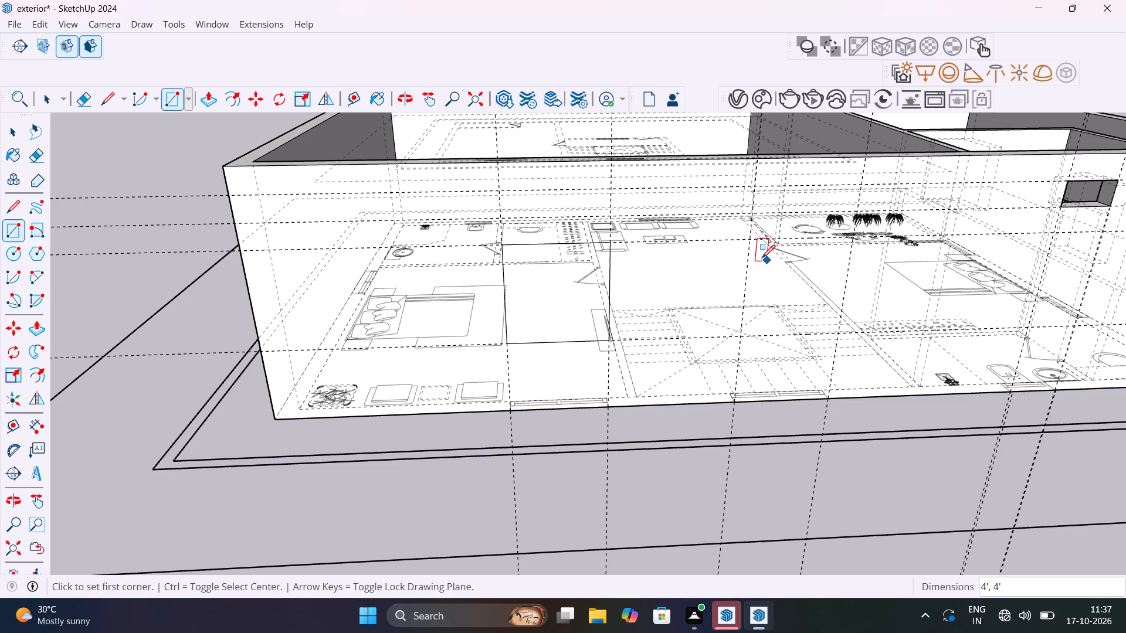
pyautogui.click(751, 241)
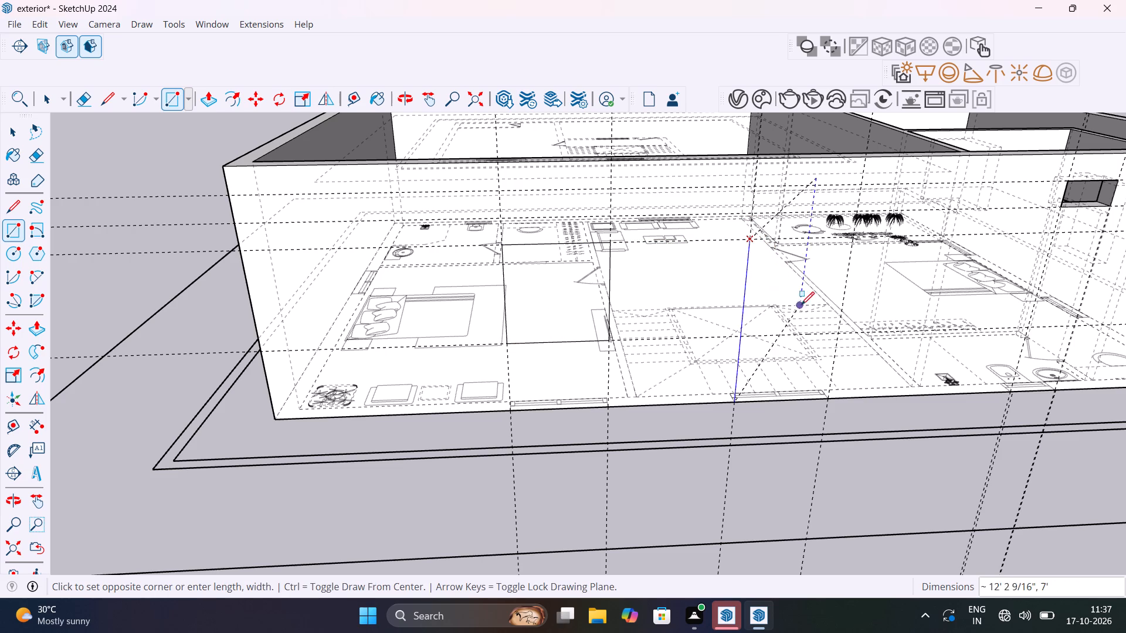
pyautogui.click(835, 331)
# Push the staircase and bedroom window rectangles 9" through the outer wall to cut both openings.
pyautogui.press('p')
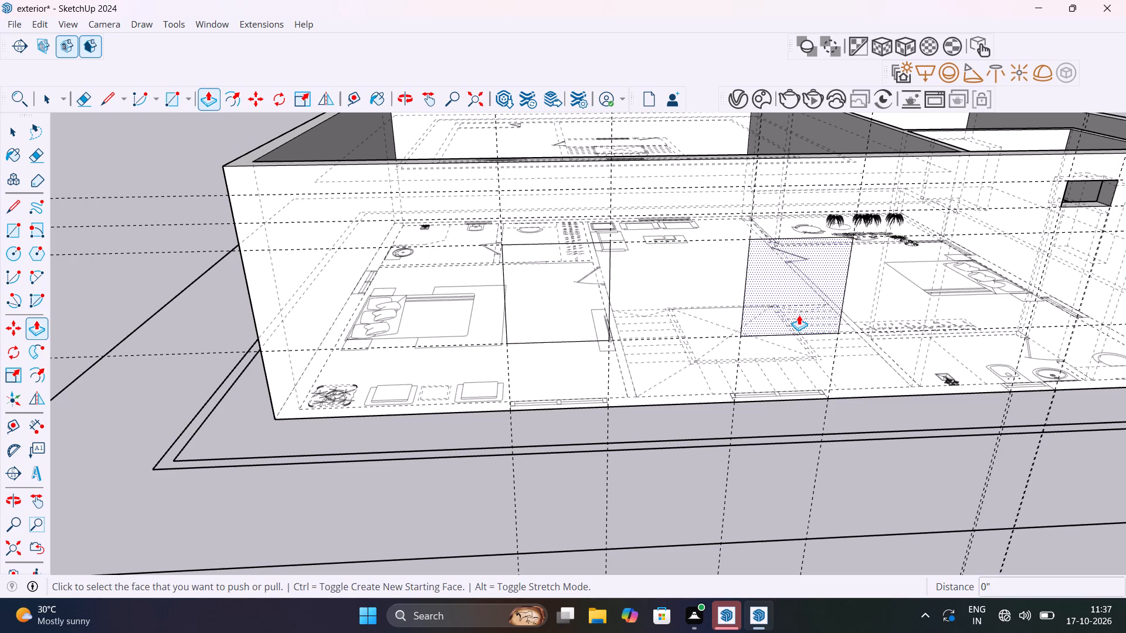
pyautogui.click(799, 315)
pyautogui.moveTo(776, 295); pyautogui.dragTo(711, 296, button='middle')
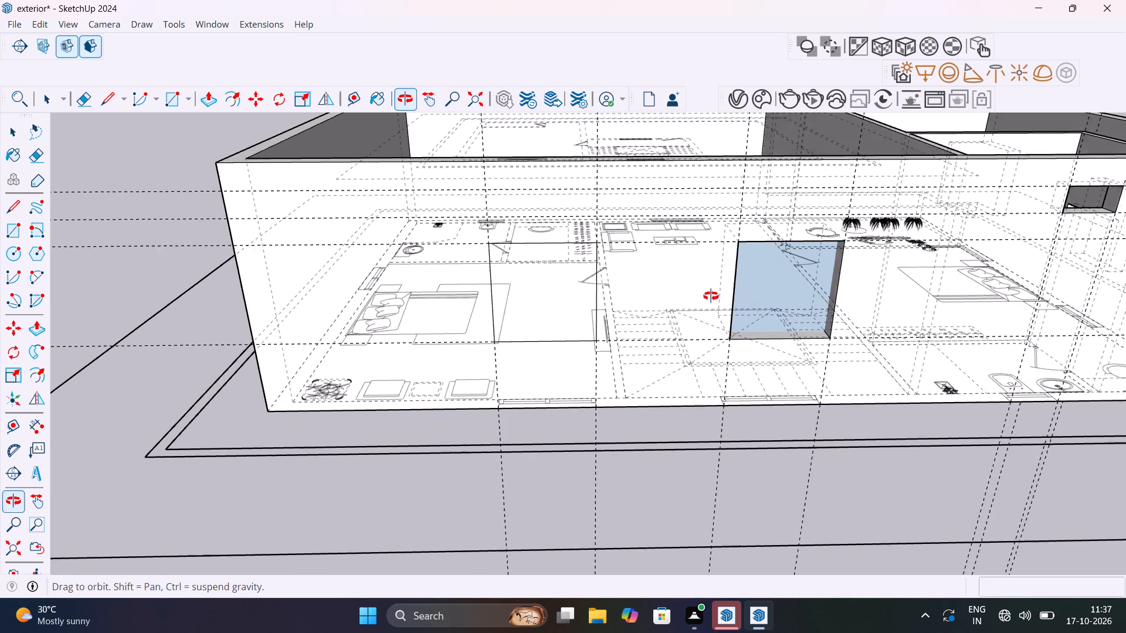
pyautogui.moveTo(711, 296); pyautogui.dragTo(676, 301, button='middle')
pyautogui.click(693, 293)
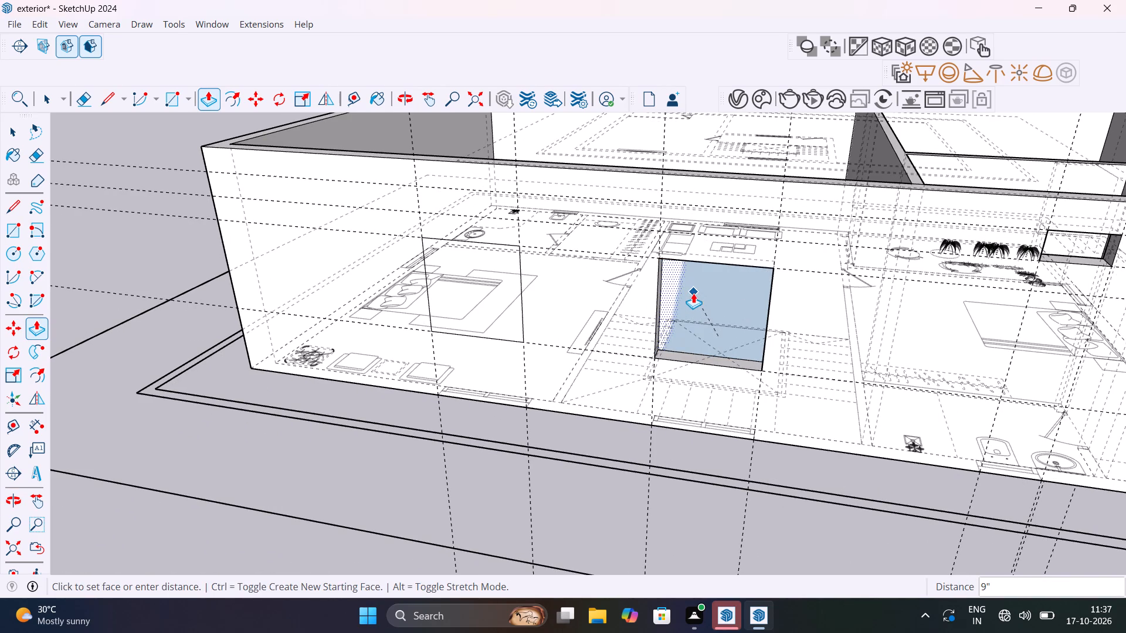
pyautogui.doubleClick(508, 300)
pyautogui.press('space')
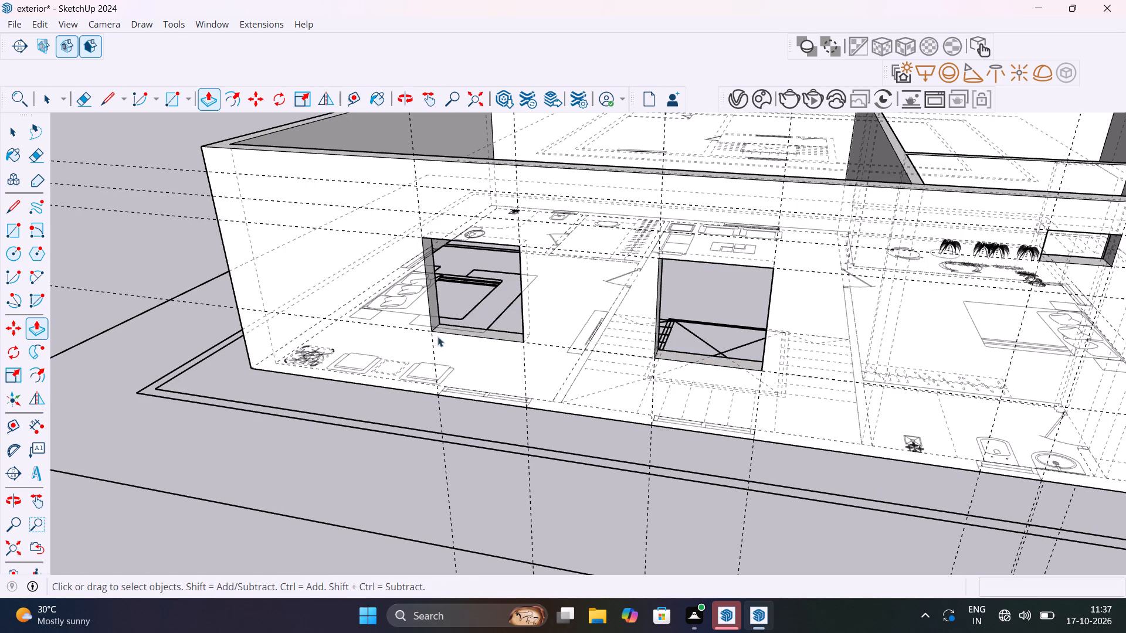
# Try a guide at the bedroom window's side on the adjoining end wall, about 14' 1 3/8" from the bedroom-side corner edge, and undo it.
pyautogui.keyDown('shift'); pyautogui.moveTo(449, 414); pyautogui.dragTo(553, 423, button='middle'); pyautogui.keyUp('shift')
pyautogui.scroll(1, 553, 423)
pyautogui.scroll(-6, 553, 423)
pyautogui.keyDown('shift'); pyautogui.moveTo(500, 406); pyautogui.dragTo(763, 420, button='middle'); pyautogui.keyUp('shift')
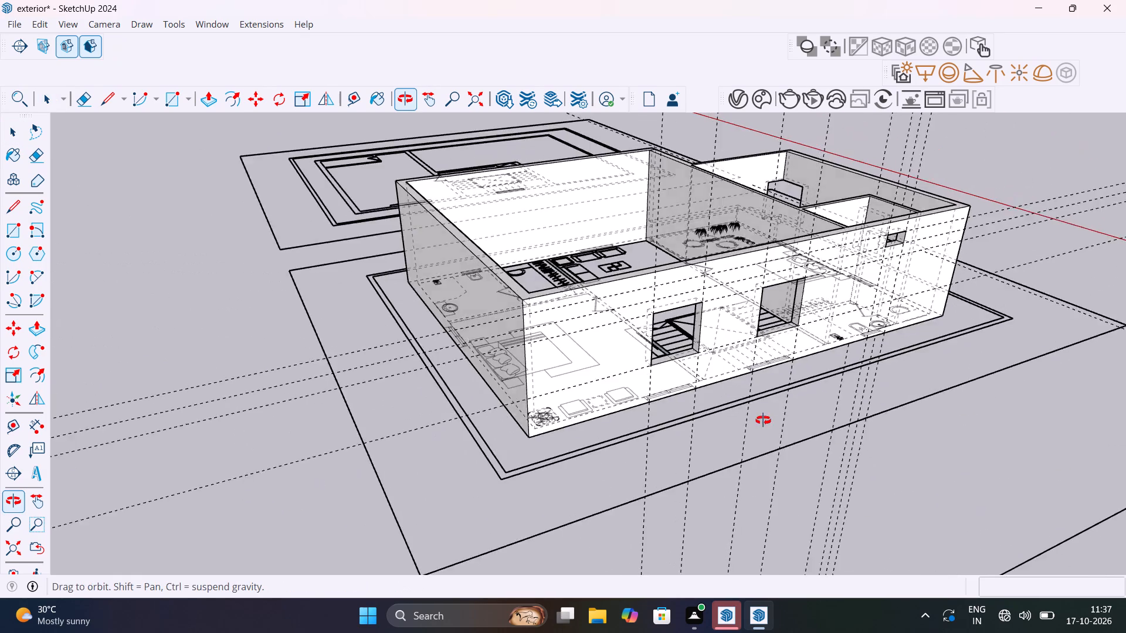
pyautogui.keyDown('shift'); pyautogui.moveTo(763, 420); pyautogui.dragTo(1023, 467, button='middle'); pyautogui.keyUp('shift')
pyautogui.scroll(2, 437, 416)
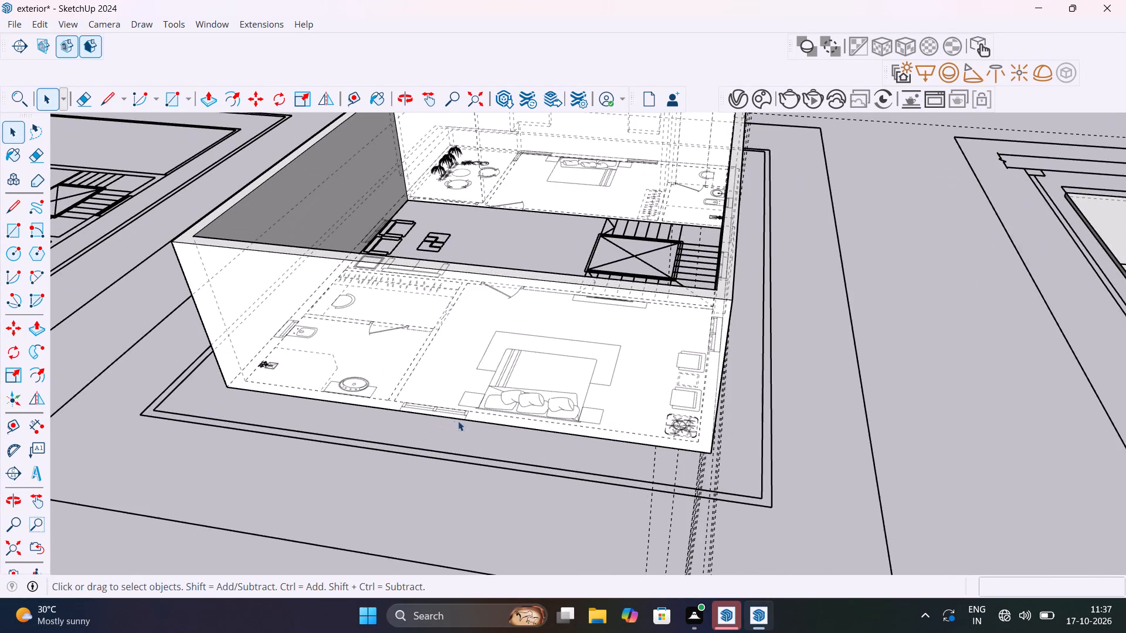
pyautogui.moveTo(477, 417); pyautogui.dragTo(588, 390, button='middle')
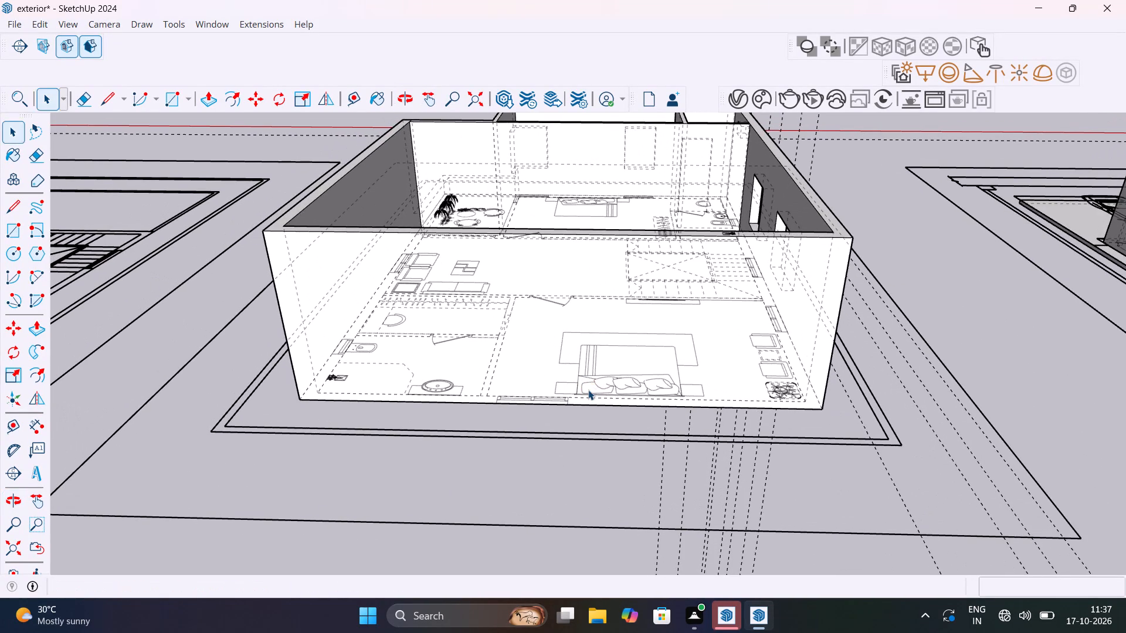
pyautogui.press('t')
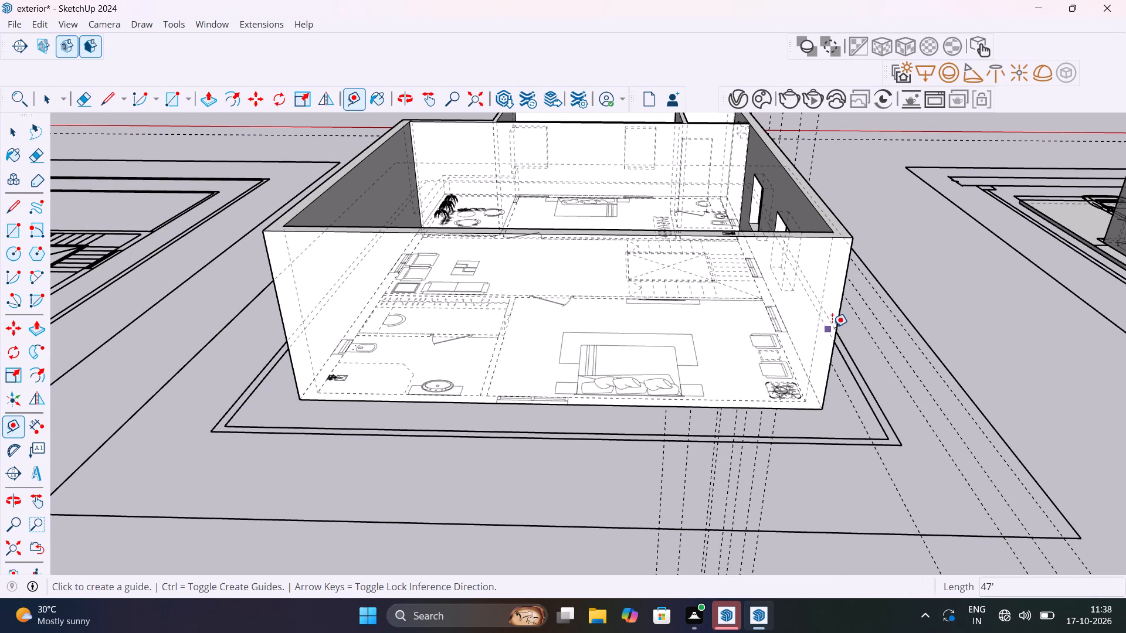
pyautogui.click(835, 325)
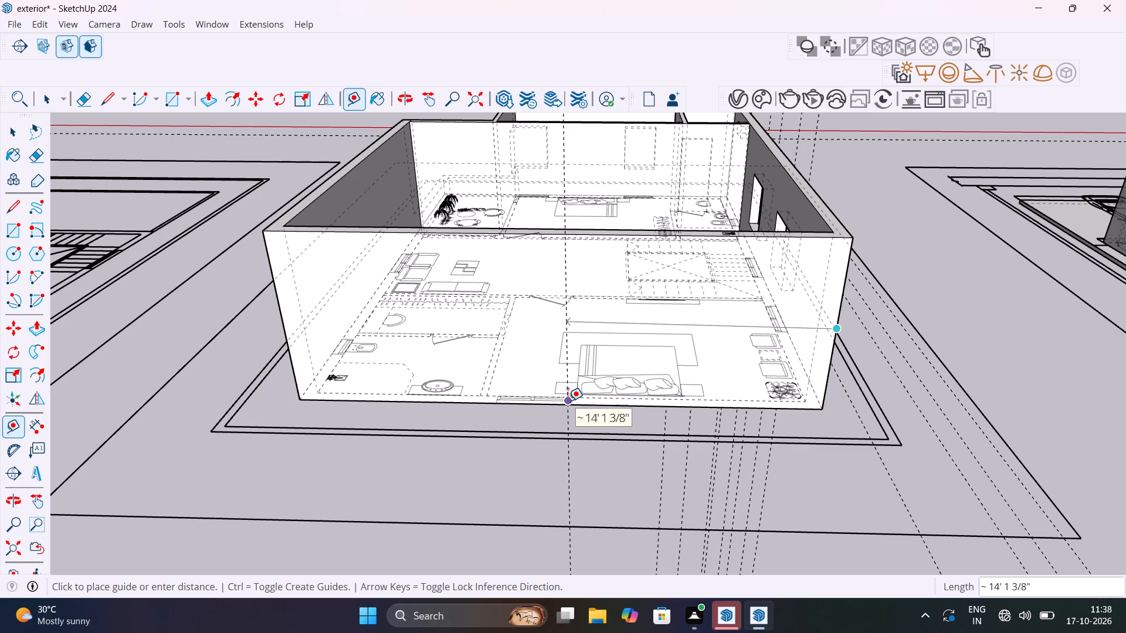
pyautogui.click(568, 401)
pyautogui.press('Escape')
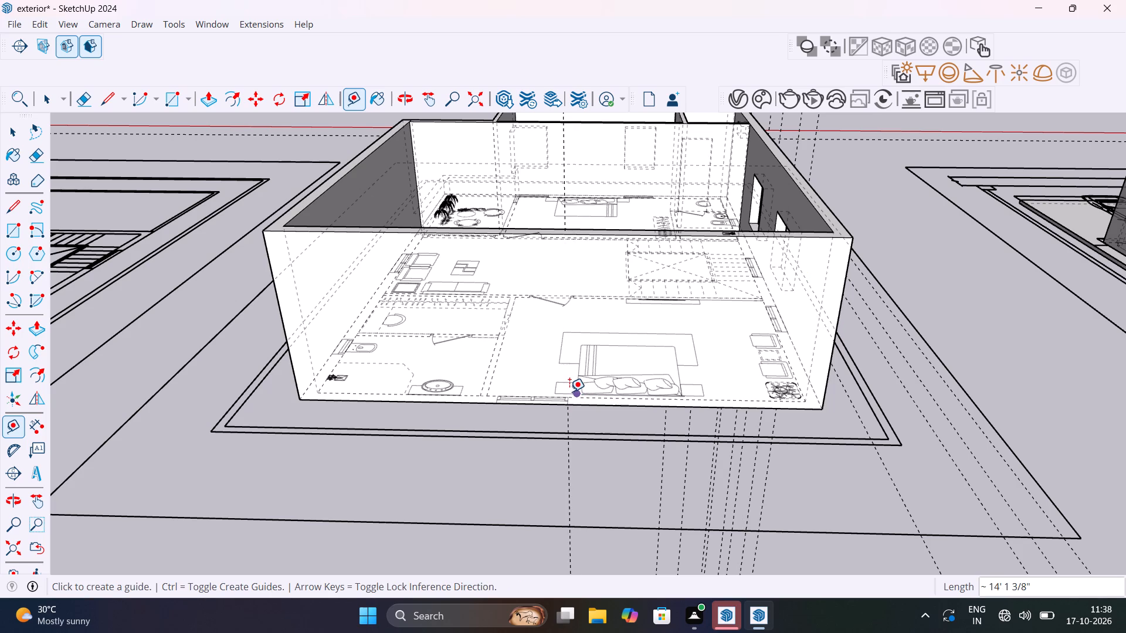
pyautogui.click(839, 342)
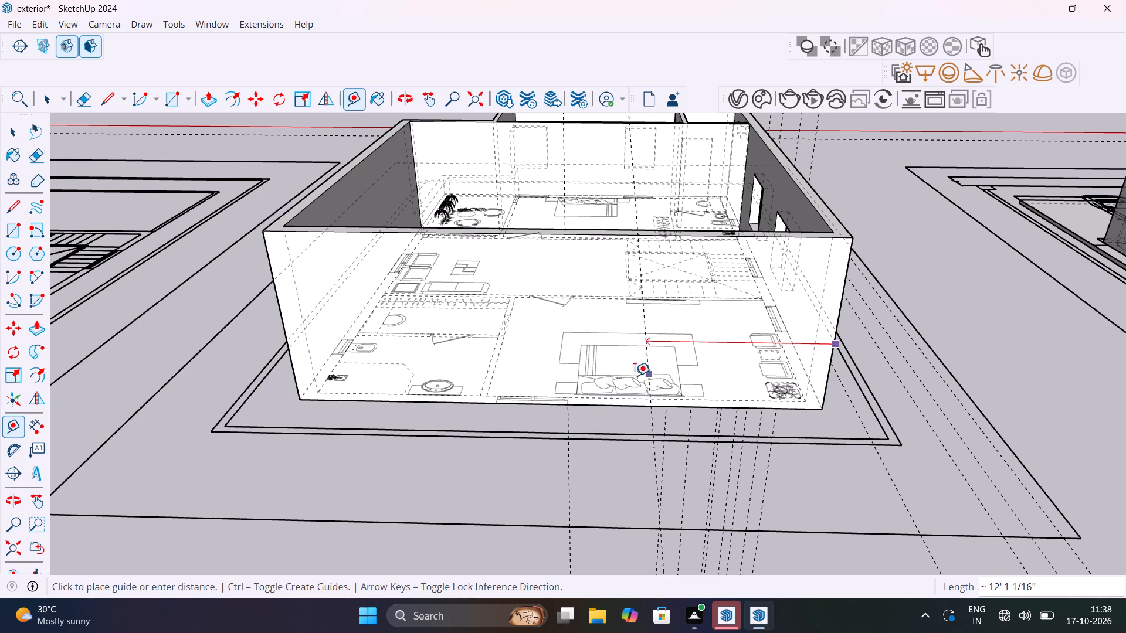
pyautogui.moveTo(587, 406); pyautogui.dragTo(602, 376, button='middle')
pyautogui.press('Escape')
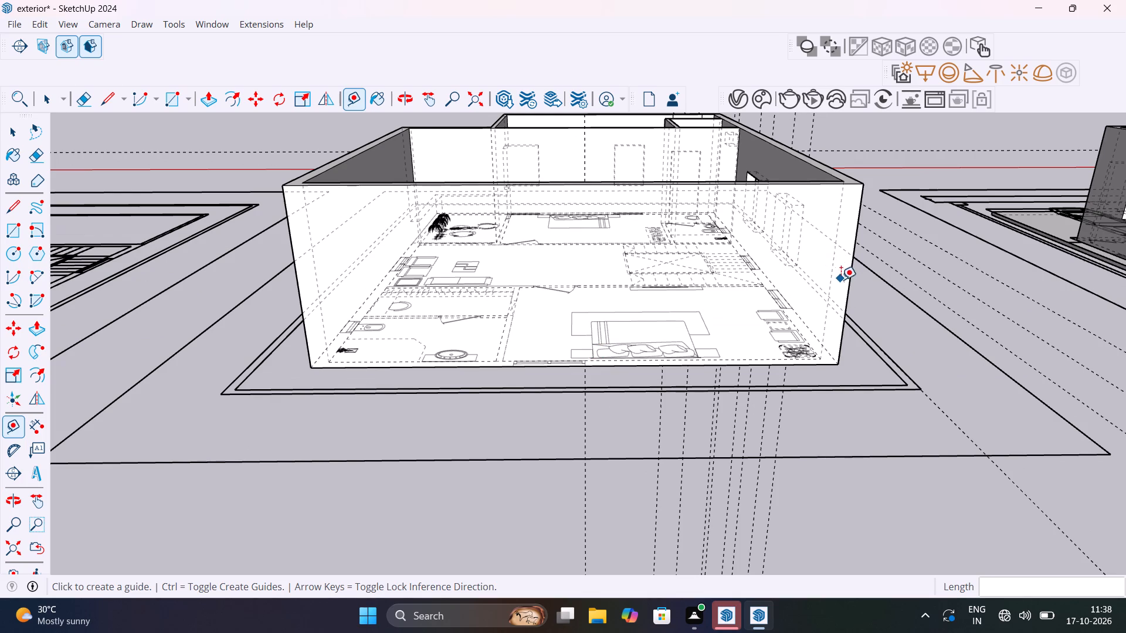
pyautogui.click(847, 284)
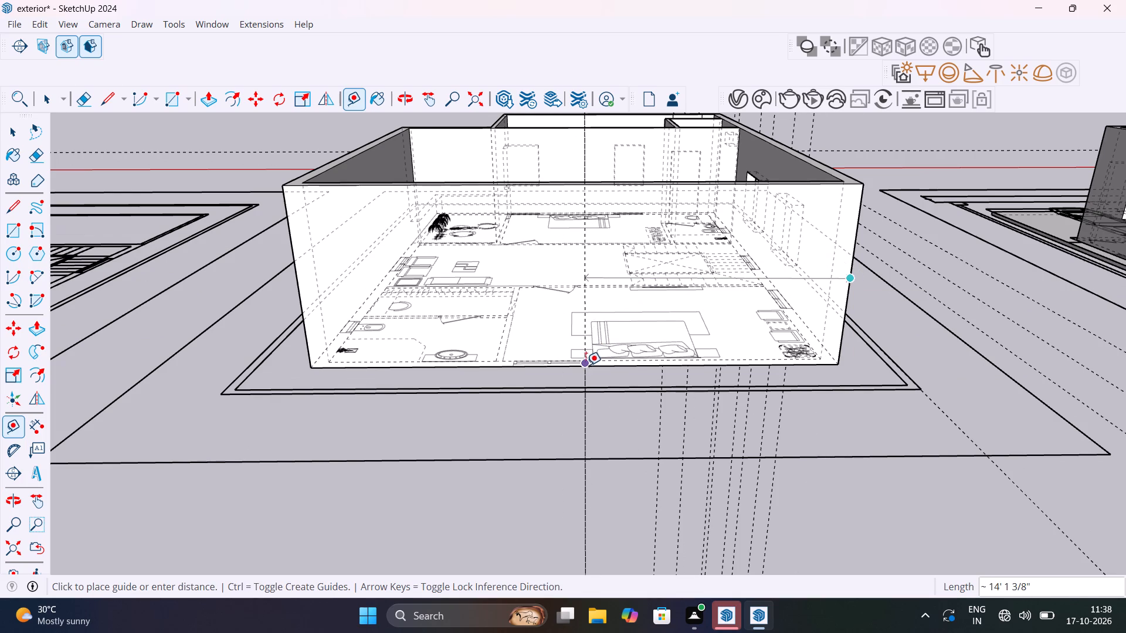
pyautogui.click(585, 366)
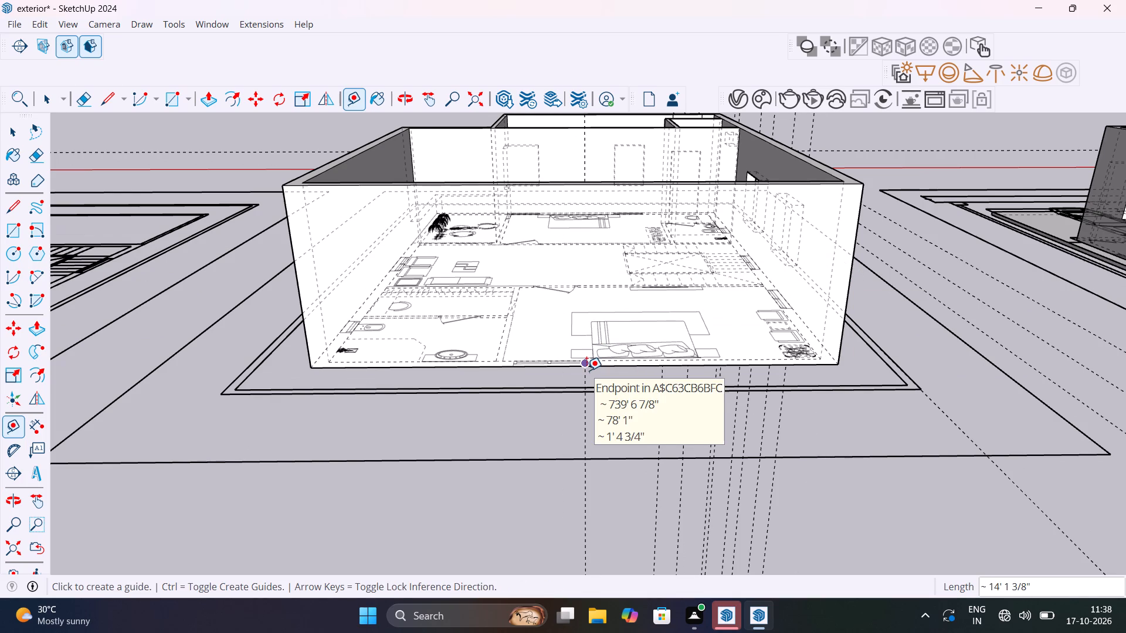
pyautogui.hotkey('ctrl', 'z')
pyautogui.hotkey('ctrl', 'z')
# Place guides at the window's sides on the bedroom end wall, about 11' from the bathroom-side corner edge and 4' beyond that.
pyautogui.scroll(-5, 592, 370)
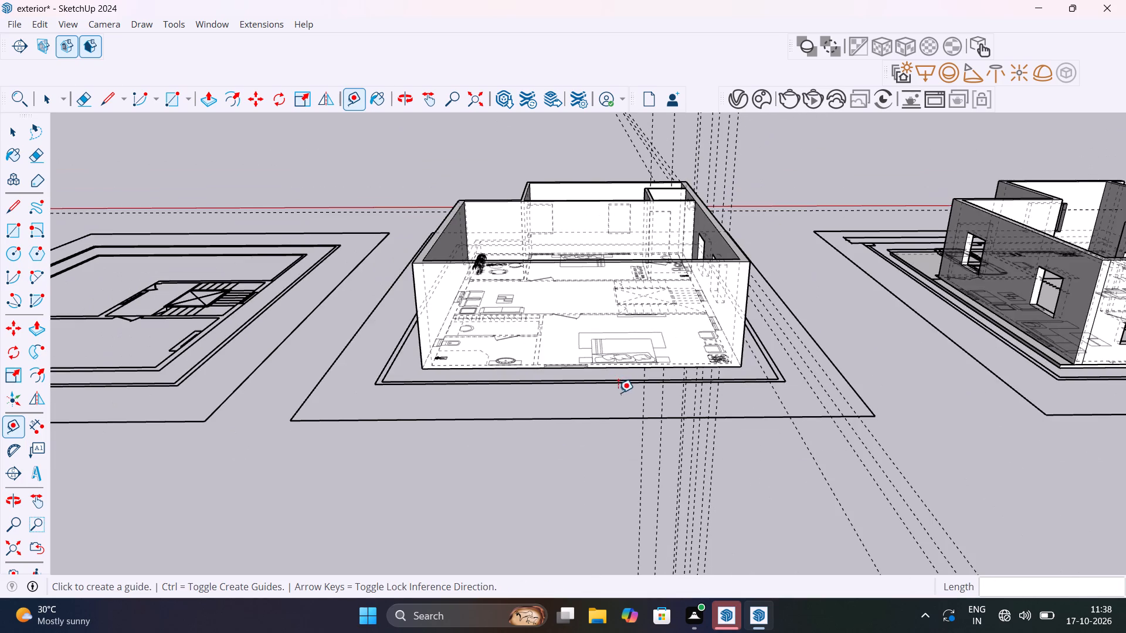
pyautogui.keyDown('shift'); pyautogui.moveTo(619, 393); pyautogui.dragTo(627, 513, button='middle'); pyautogui.keyUp('shift')
pyautogui.keyDown('shift'); pyautogui.scroll(-1, 628, 501); pyautogui.keyUp('shift')
pyautogui.scroll(1, 627, 513)
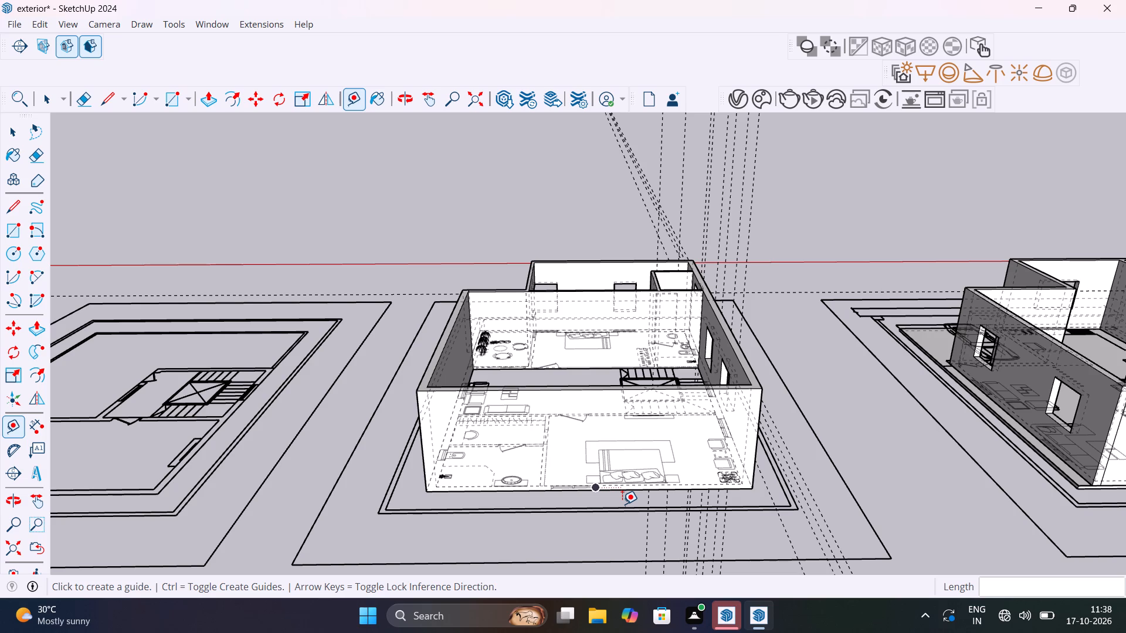
pyautogui.click(419, 444)
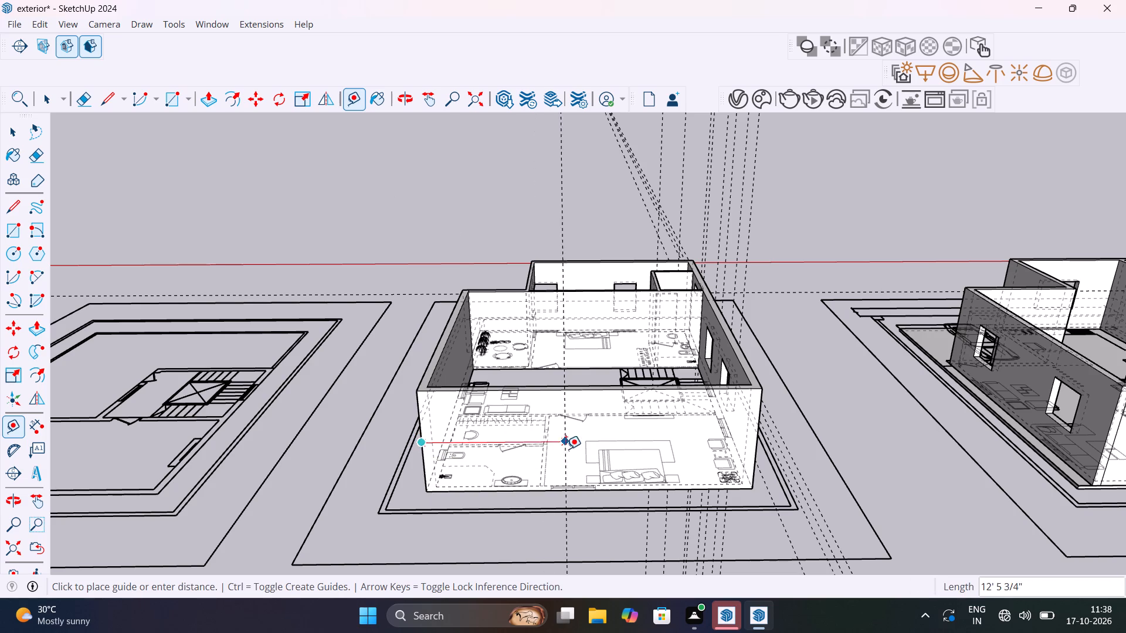
pyautogui.scroll(8, 544, 499)
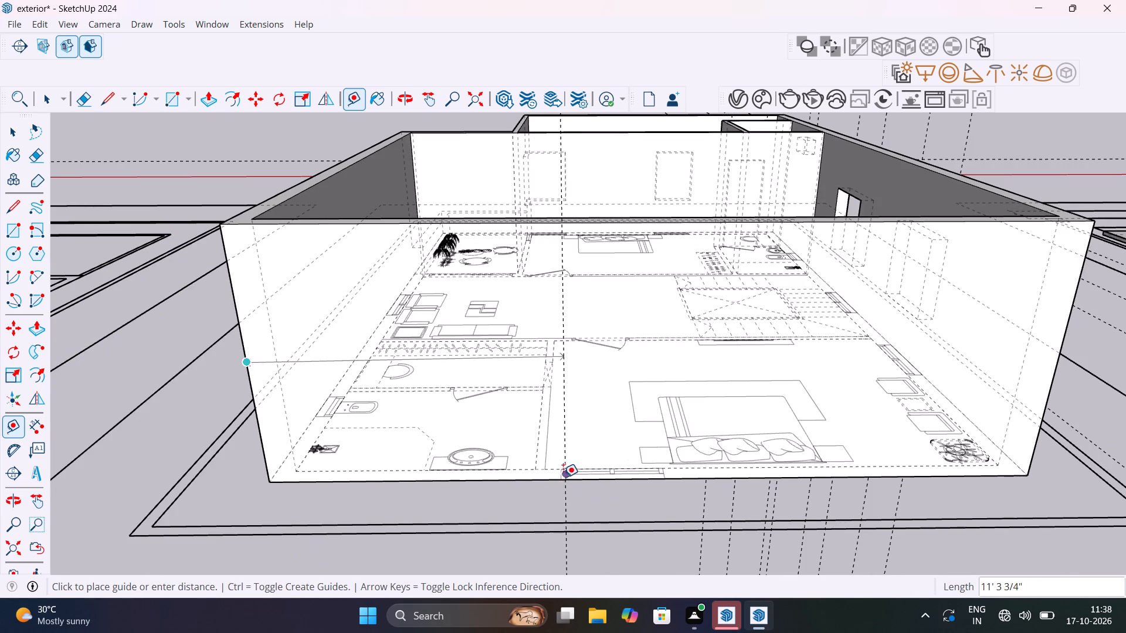
pyautogui.click(562, 478)
pyautogui.click(562, 416)
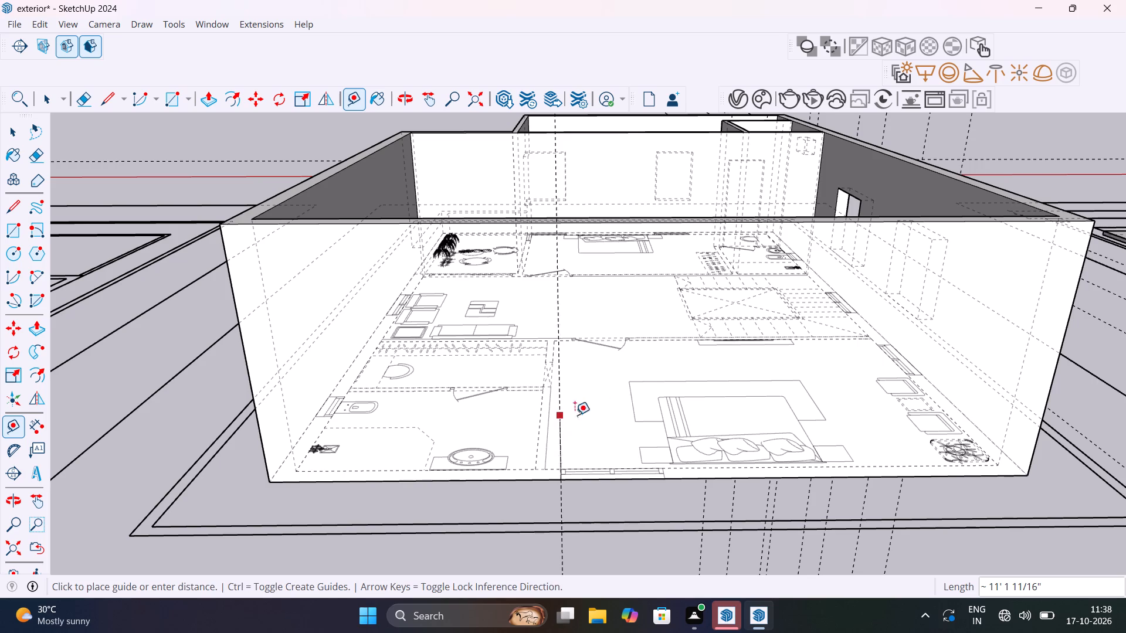
pyautogui.scroll(8, 662, 479)
pyautogui.click(669, 479)
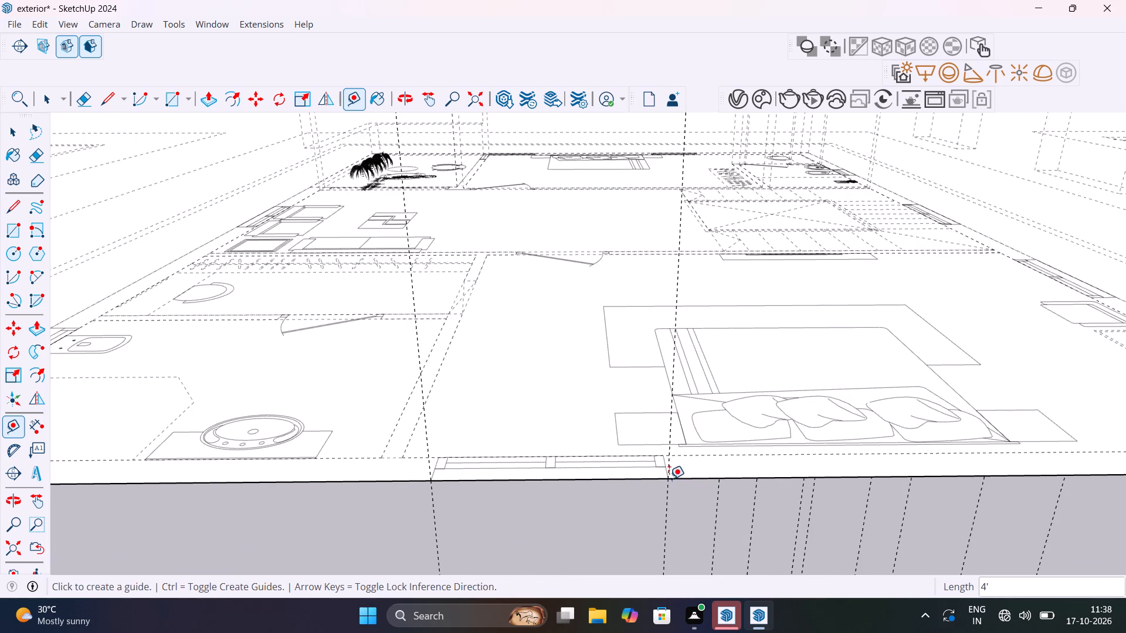
# Place a horizontal guide 3' above the end wall's base edge at the window, locked to the vertical axis.
pyautogui.click(616, 478)
pyautogui.scroll(-7, 618, 402)
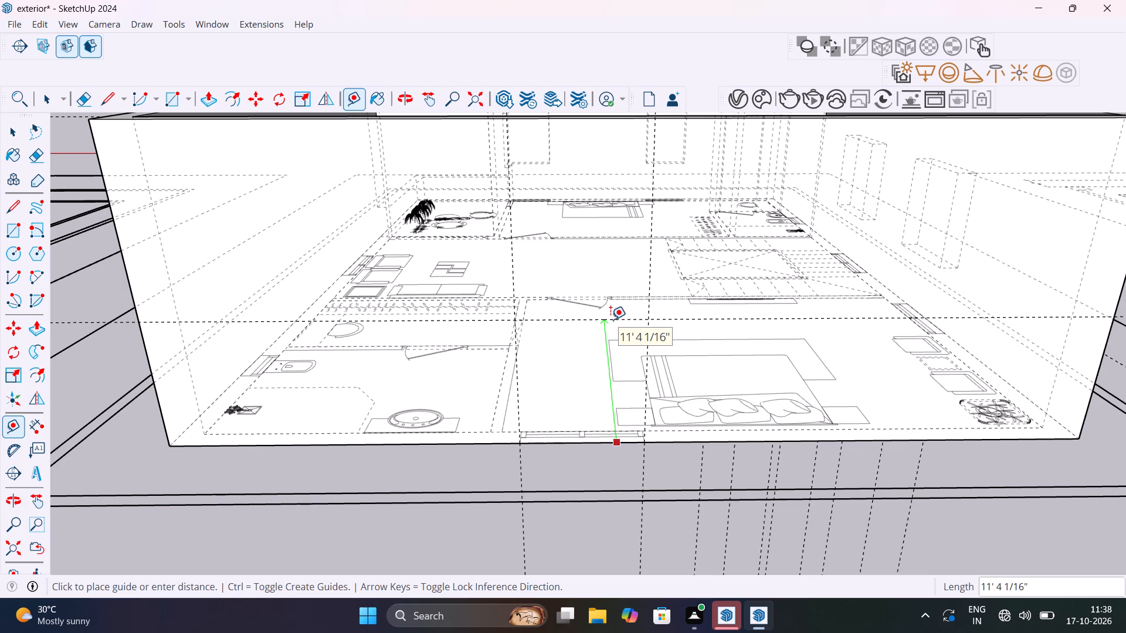
pyautogui.press('Up')
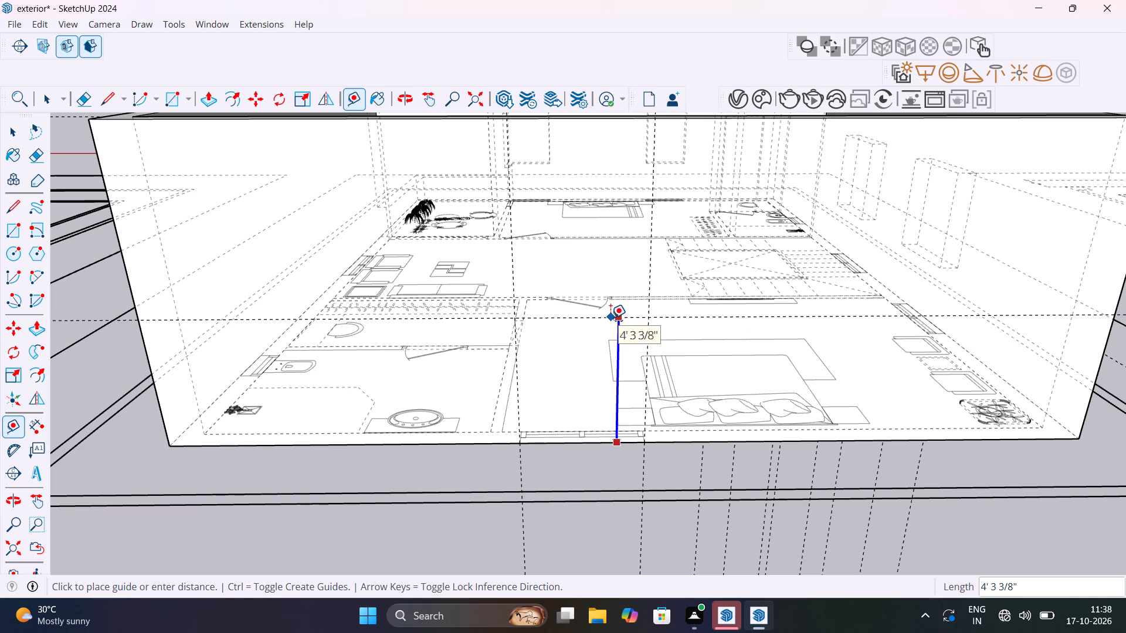
pyautogui.write("3'")
pyautogui.press('Return')
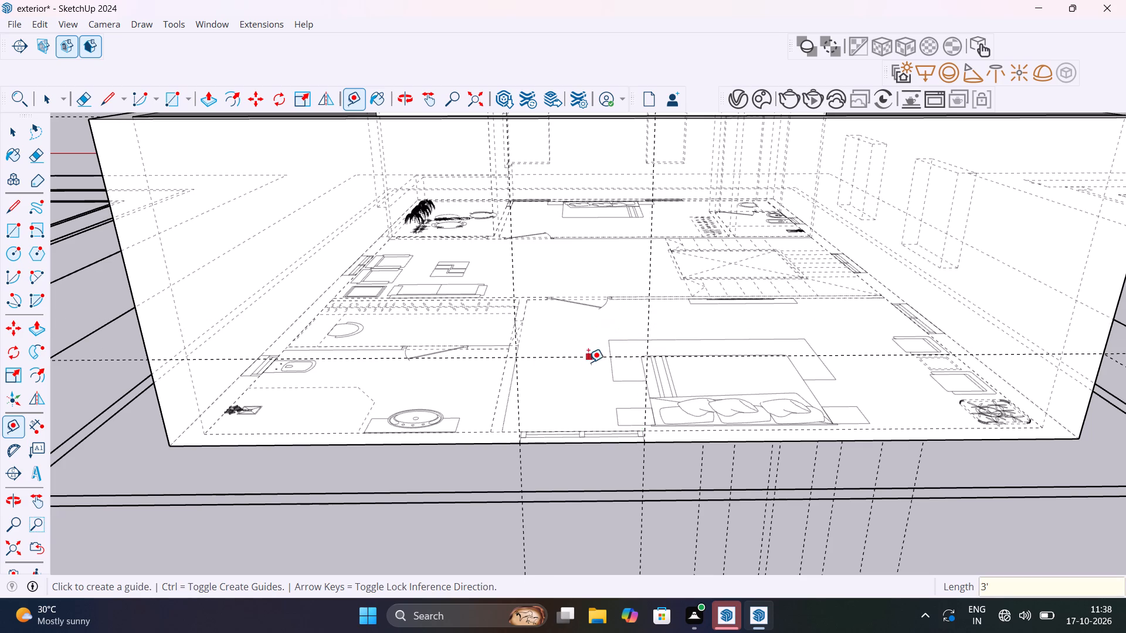
# Place a horizontal guide 4' above the 3' height guide on the end wall, locked to the vertical axis.
pyautogui.click(598, 357)
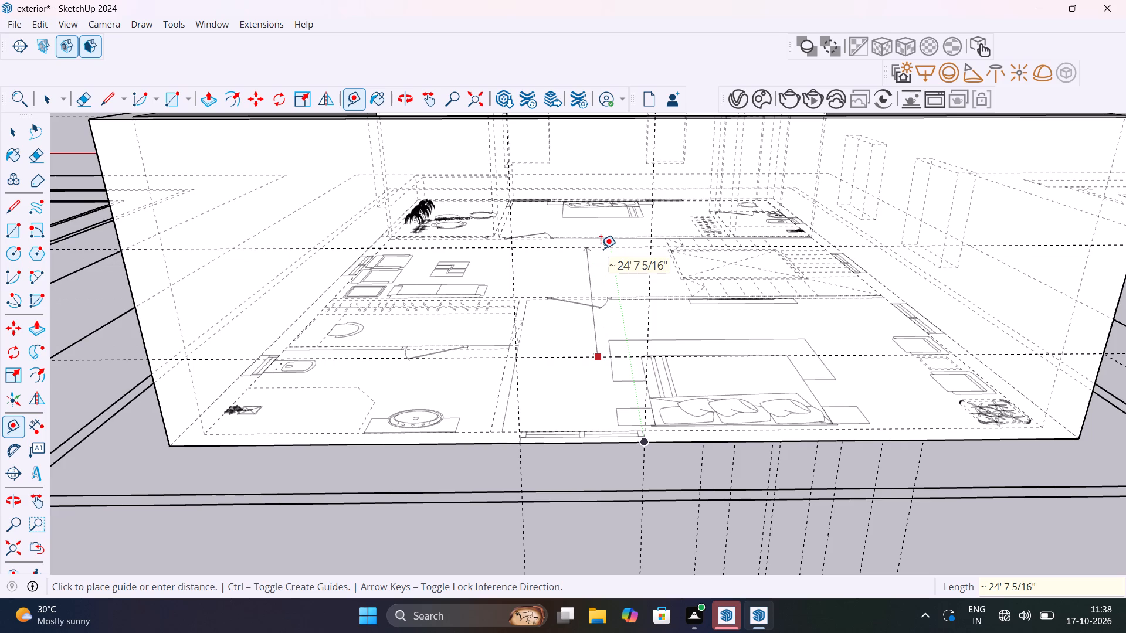
pyautogui.press('Up')
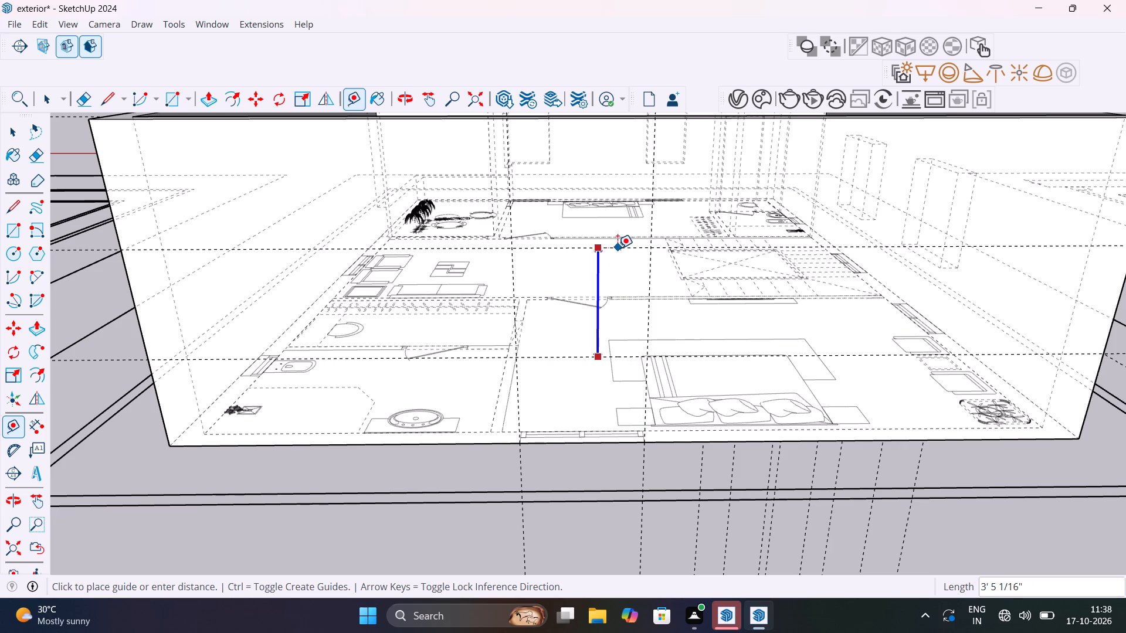
pyautogui.write("4'")
pyautogui.press('Return')
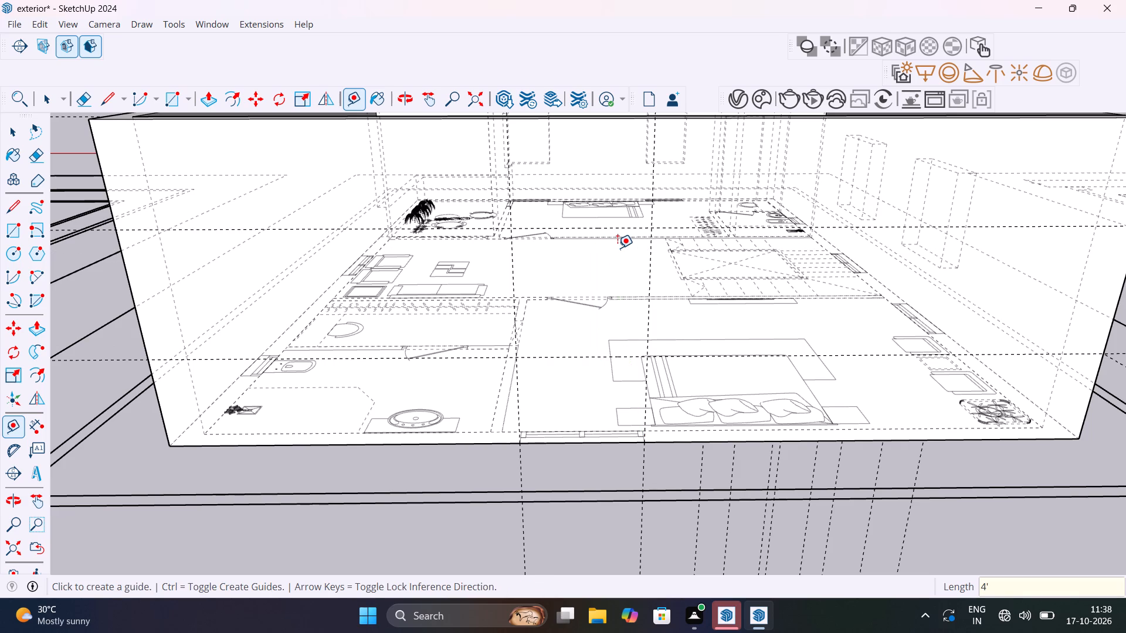
# Draw a 4' by 4' rectangle between the guides on the bedroom end wall and push it 9" through to cut the window opening.
pyautogui.press('space')
pyautogui.write('r')
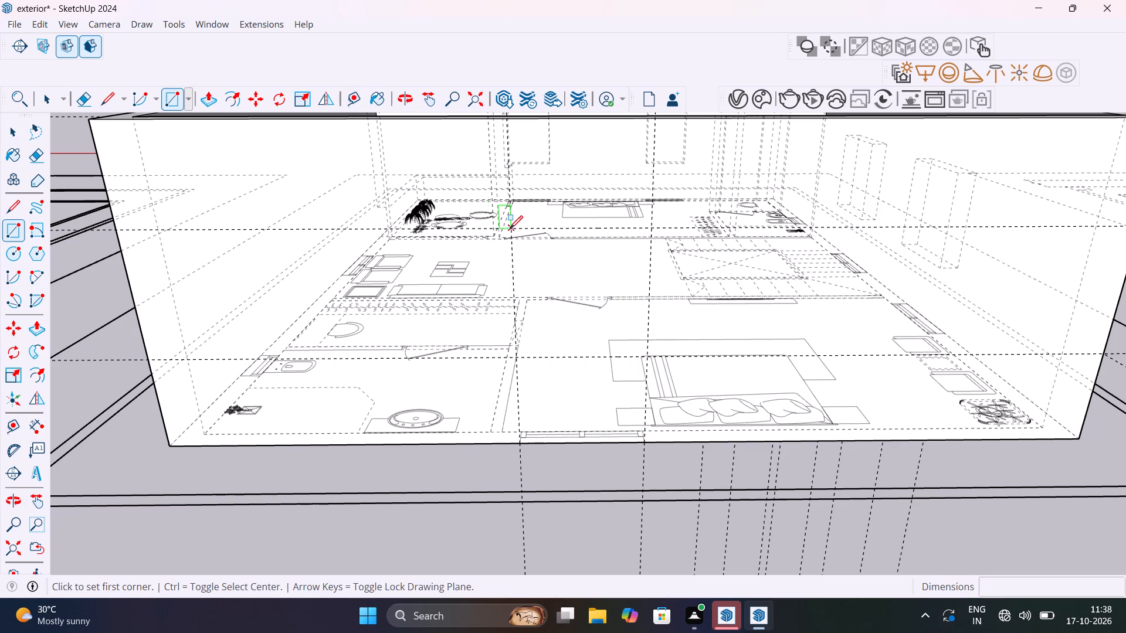
pyautogui.click(511, 228)
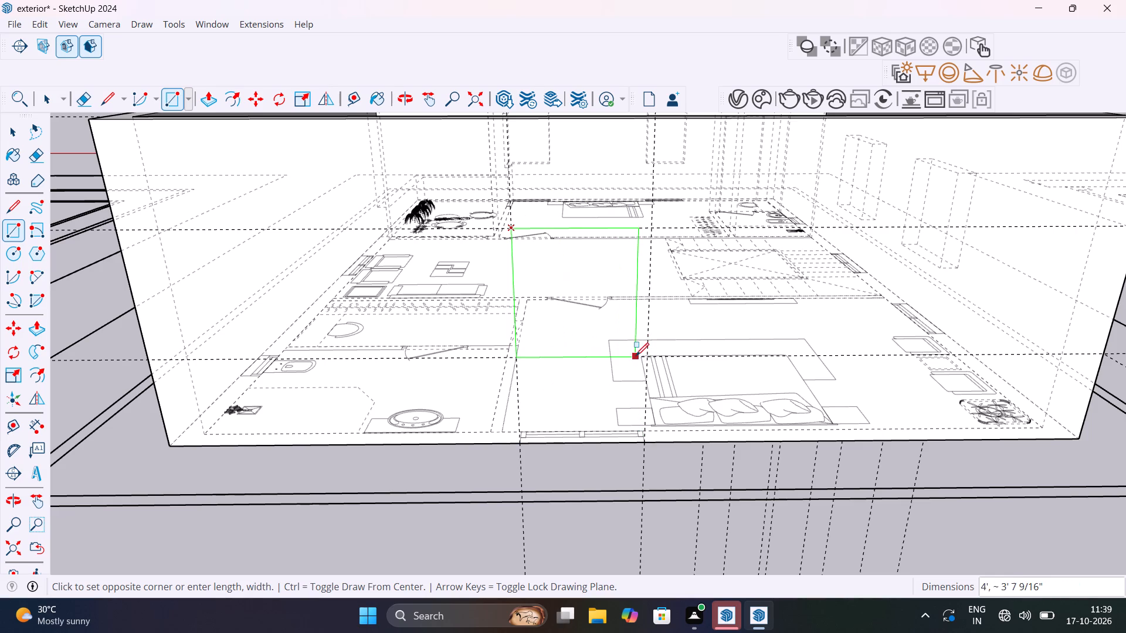
pyautogui.press('k')
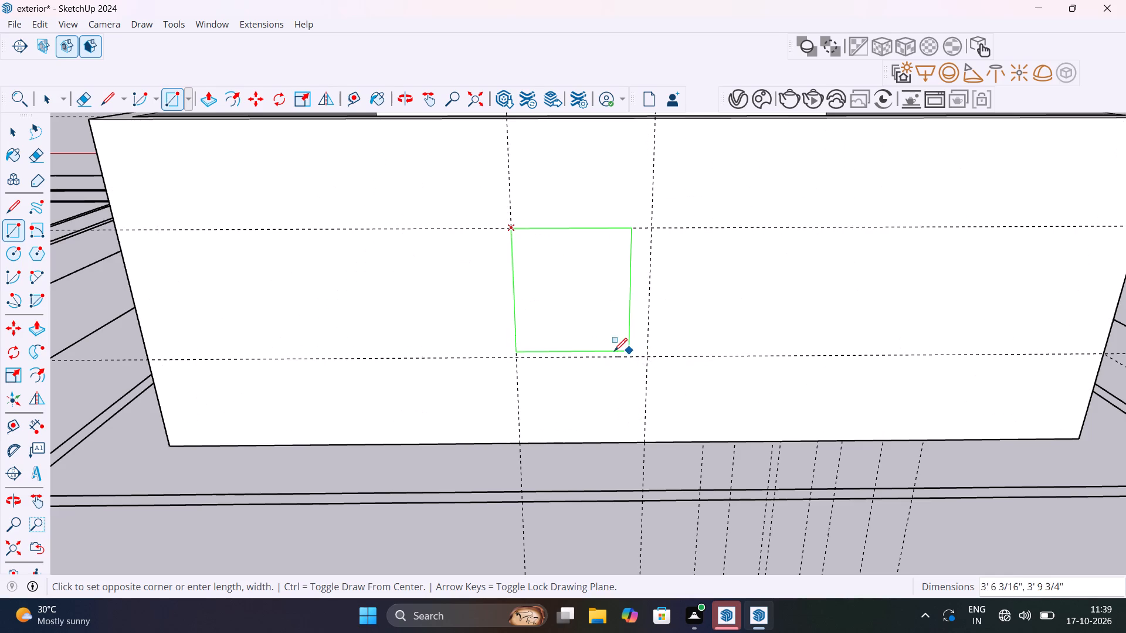
pyautogui.click(645, 353)
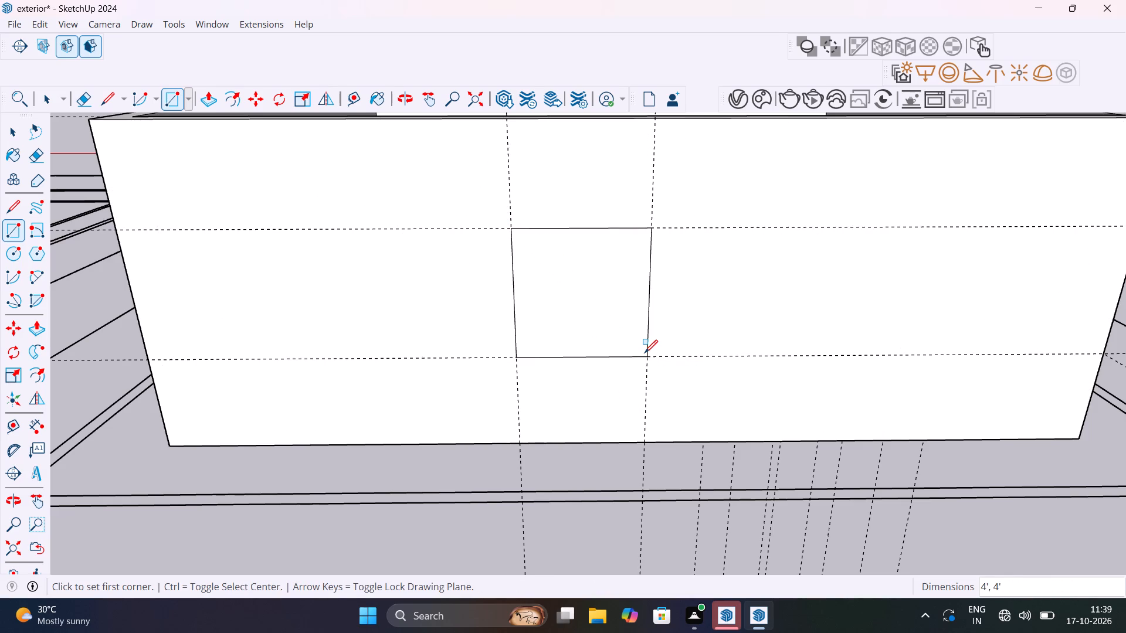
pyautogui.press('p')
pyautogui.click(622, 337)
pyautogui.click(602, 304)
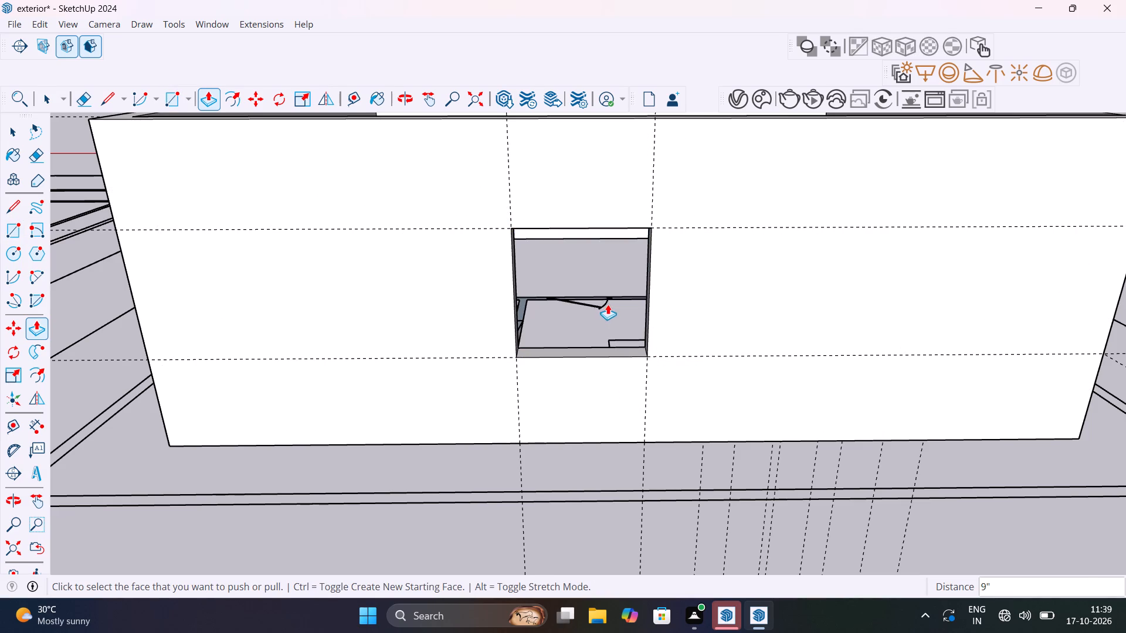
pyautogui.scroll(-5, 608, 305)
pyautogui.press('space')
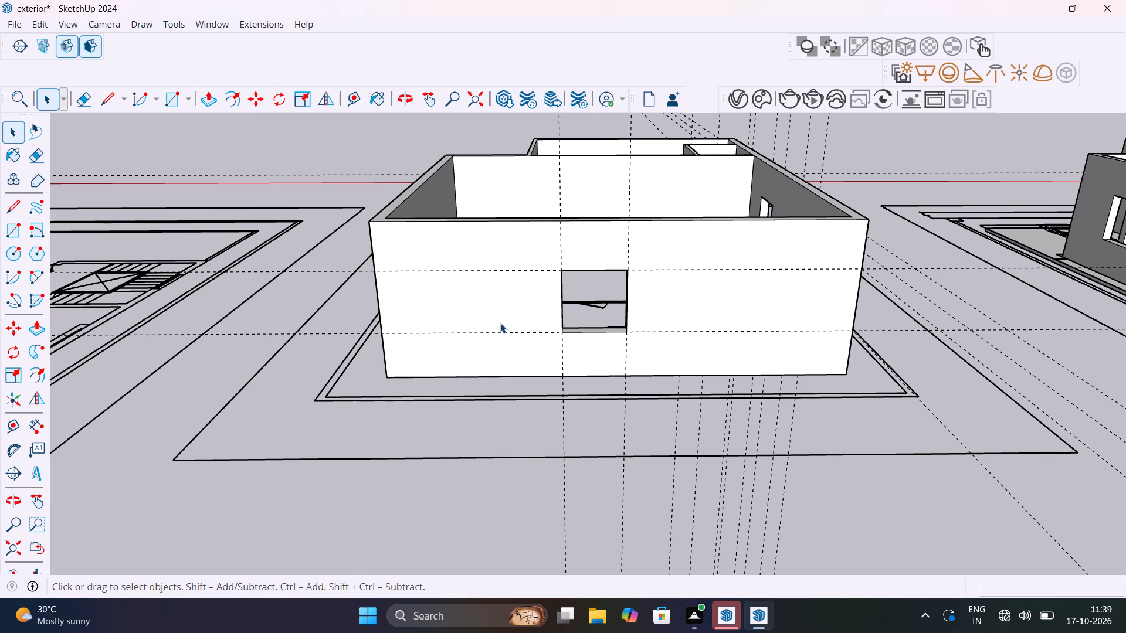
# Examine the building's outer walls with back edges shown, checking them against the floor plan for the next window to cut.
pyautogui.press('k')
pyautogui.scroll(5, 399, 382)
pyautogui.moveTo(409, 387); pyautogui.dragTo(424, 389, button='middle')
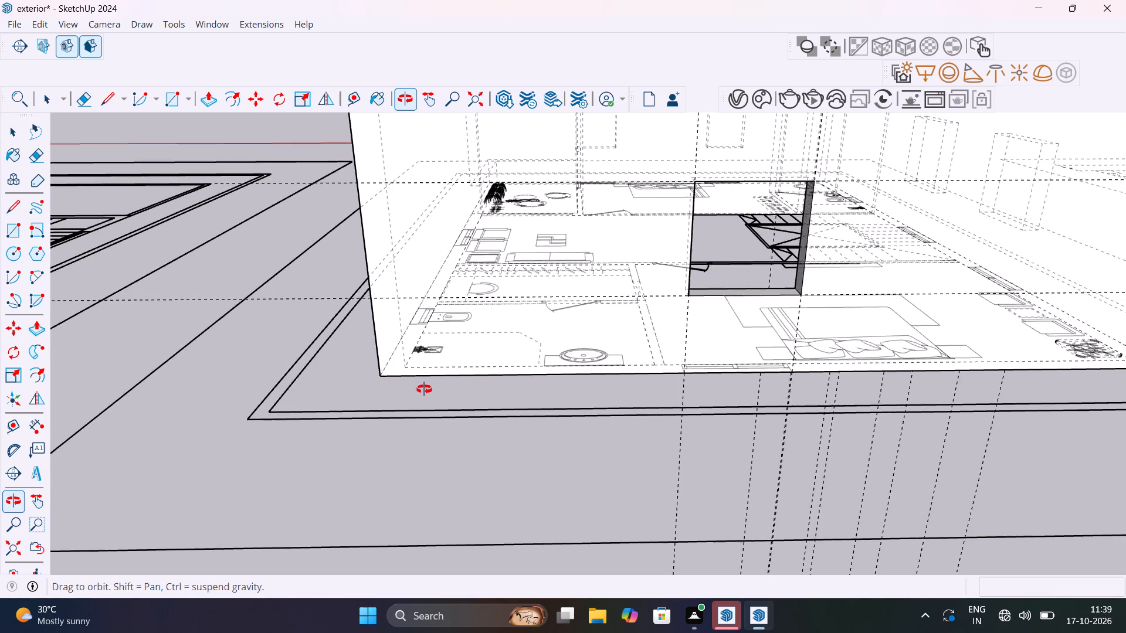
pyautogui.moveTo(424, 389); pyautogui.dragTo(549, 439, button='middle')
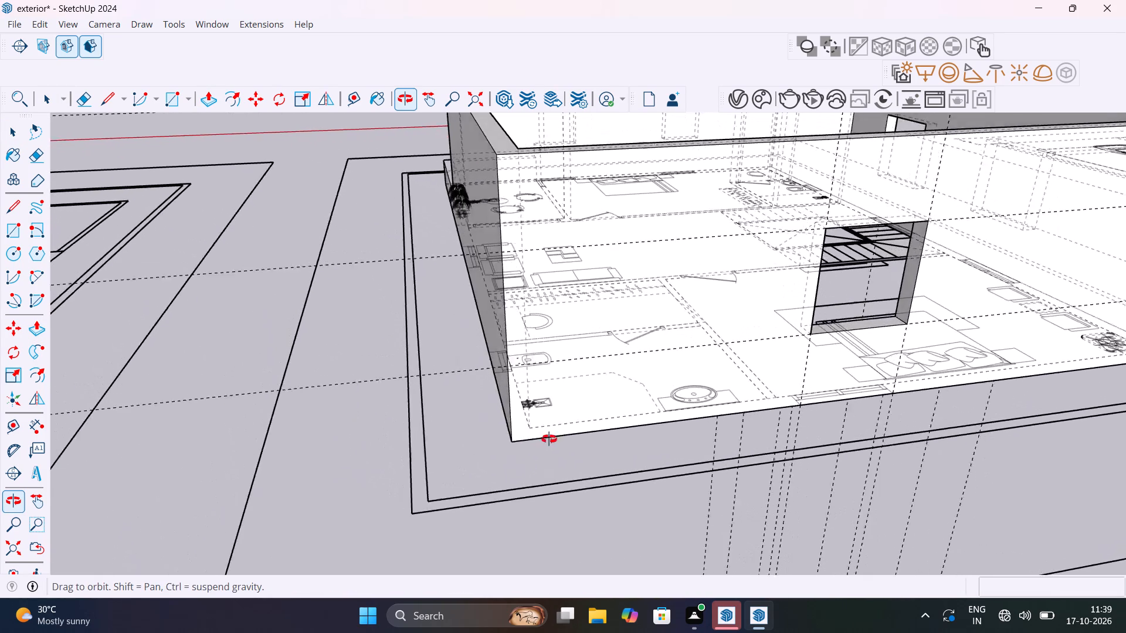
pyautogui.moveTo(549, 439); pyautogui.dragTo(743, 620, button='middle')
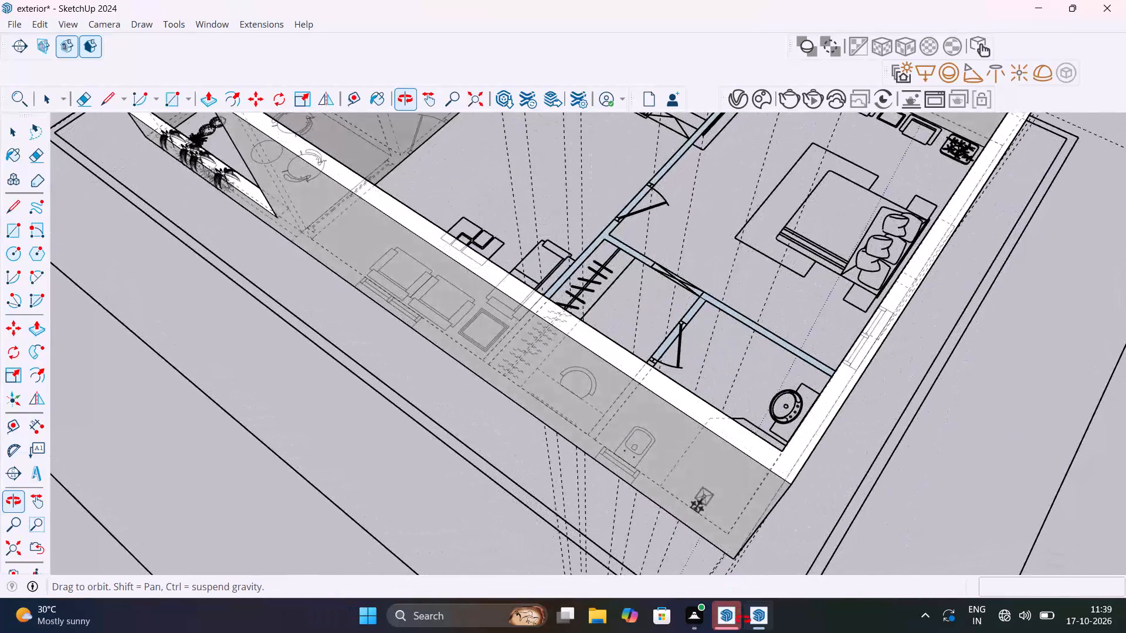
pyautogui.moveTo(743, 620); pyautogui.dragTo(413, 457, button='middle')
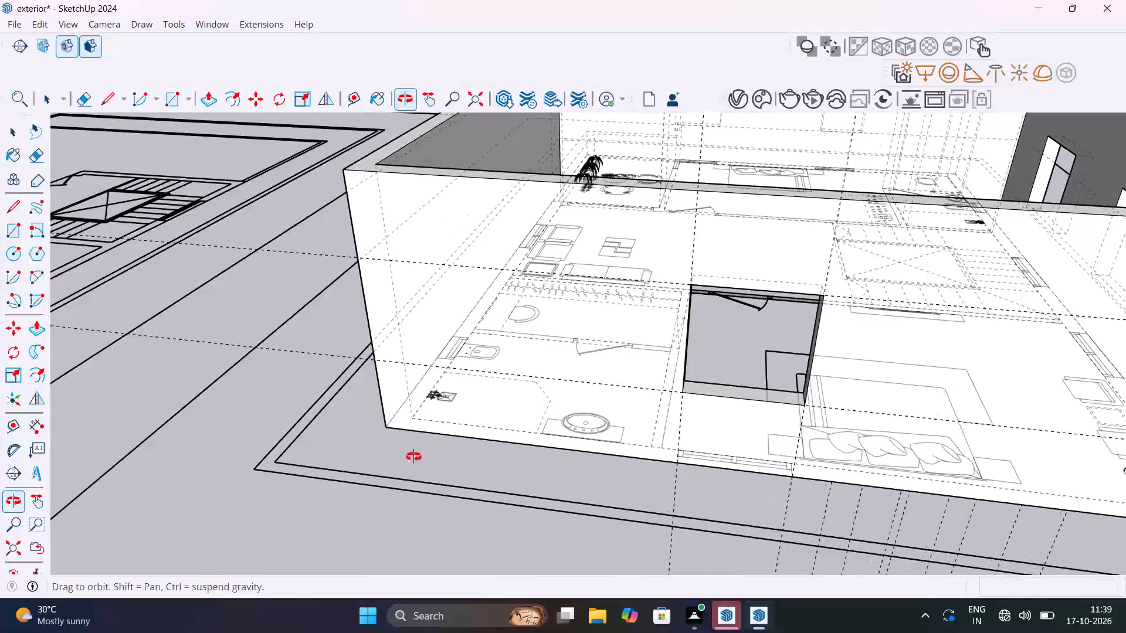
pyautogui.moveTo(413, 457); pyautogui.dragTo(877, 487, button='middle')
pyautogui.scroll(-6, 270, 285)
pyautogui.moveTo(335, 322); pyautogui.dragTo(567, 292, button='middle')
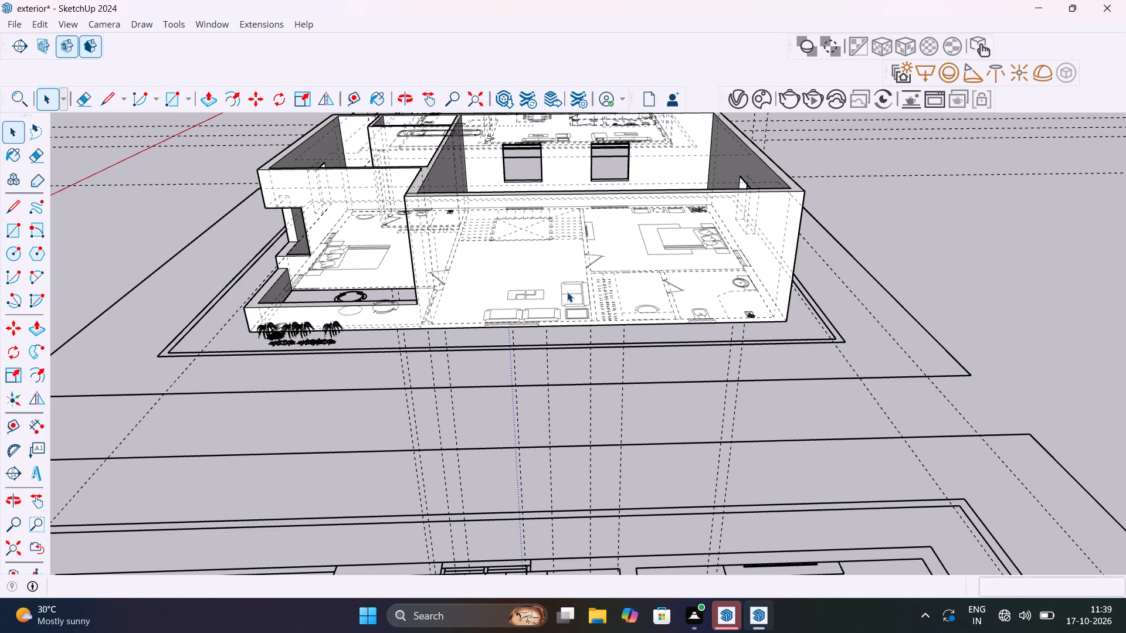
pyautogui.moveTo(412, 330); pyautogui.dragTo(429, 334, button='middle')
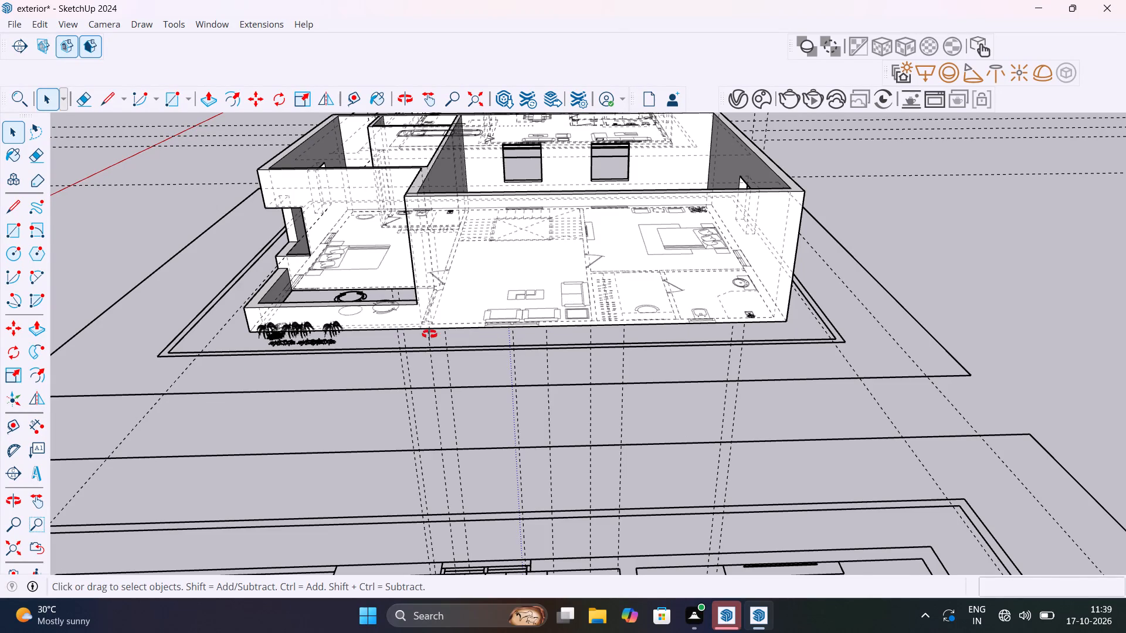
pyautogui.moveTo(429, 334); pyautogui.dragTo(767, 465, button='middle')
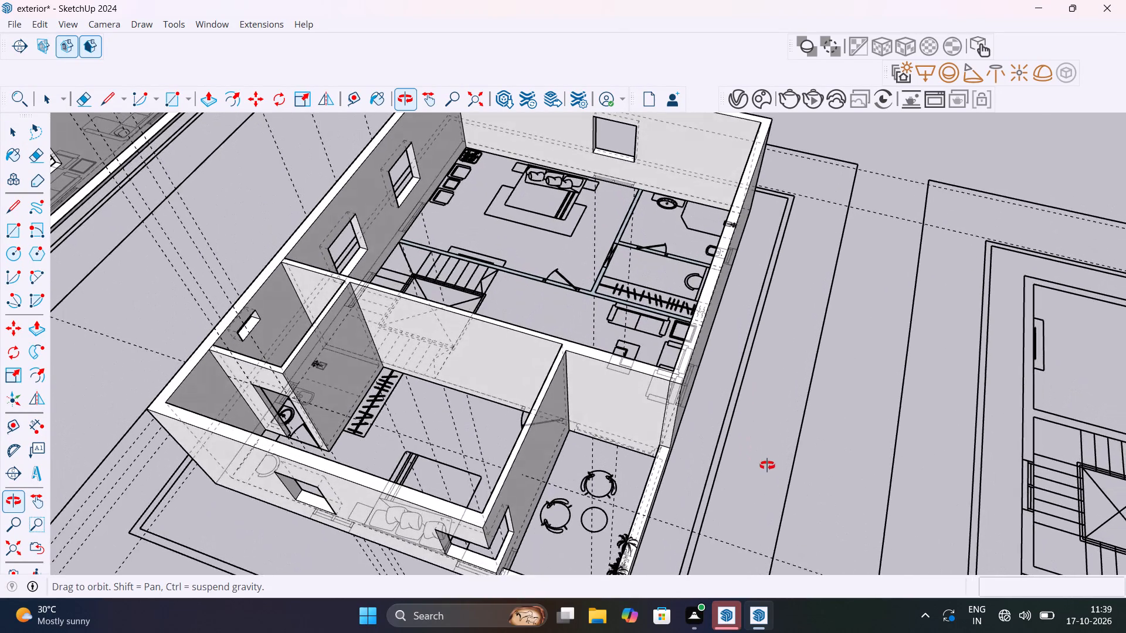
pyautogui.moveTo(767, 465); pyautogui.dragTo(610, 461, button='middle')
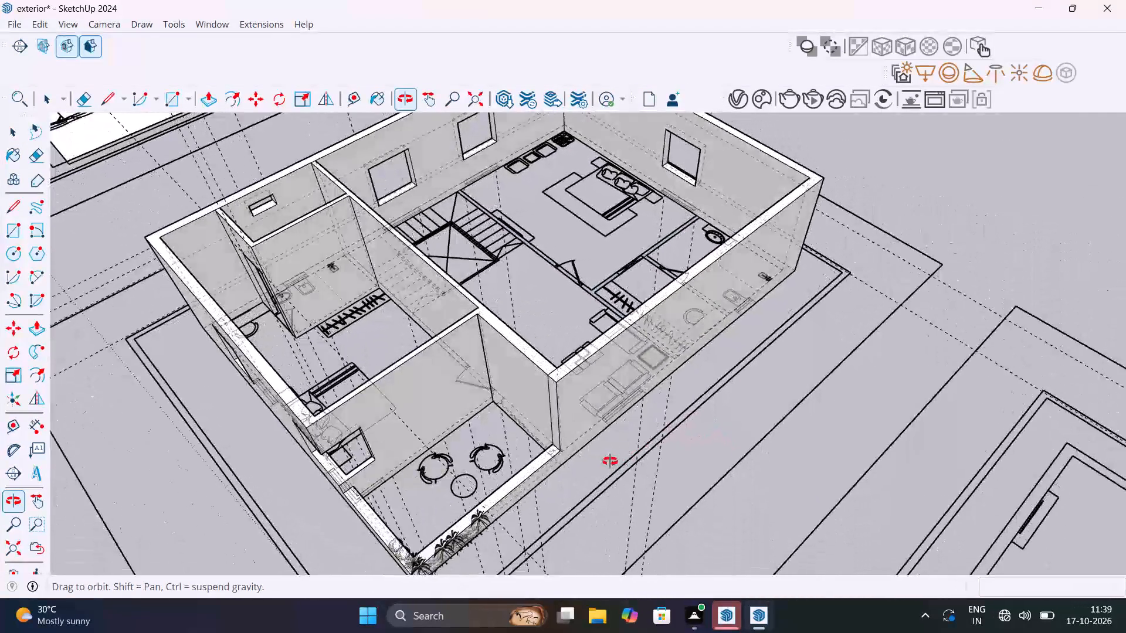
pyautogui.moveTo(610, 461); pyautogui.dragTo(147, 343, button='middle')
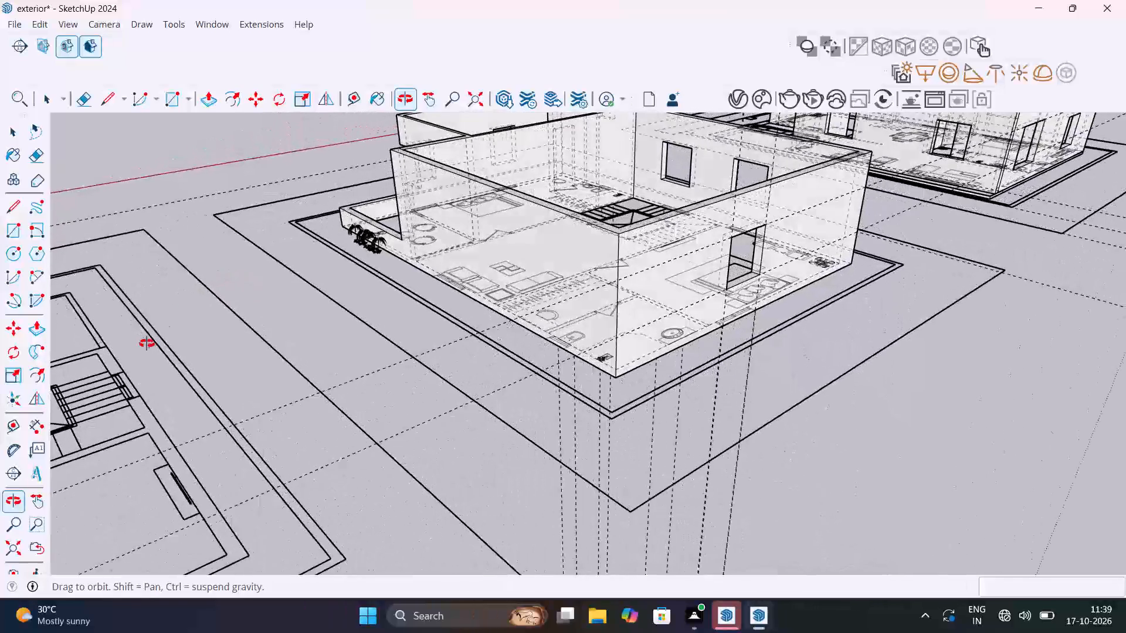
pyautogui.moveTo(147, 343); pyautogui.dragTo(420, 388, button='middle')
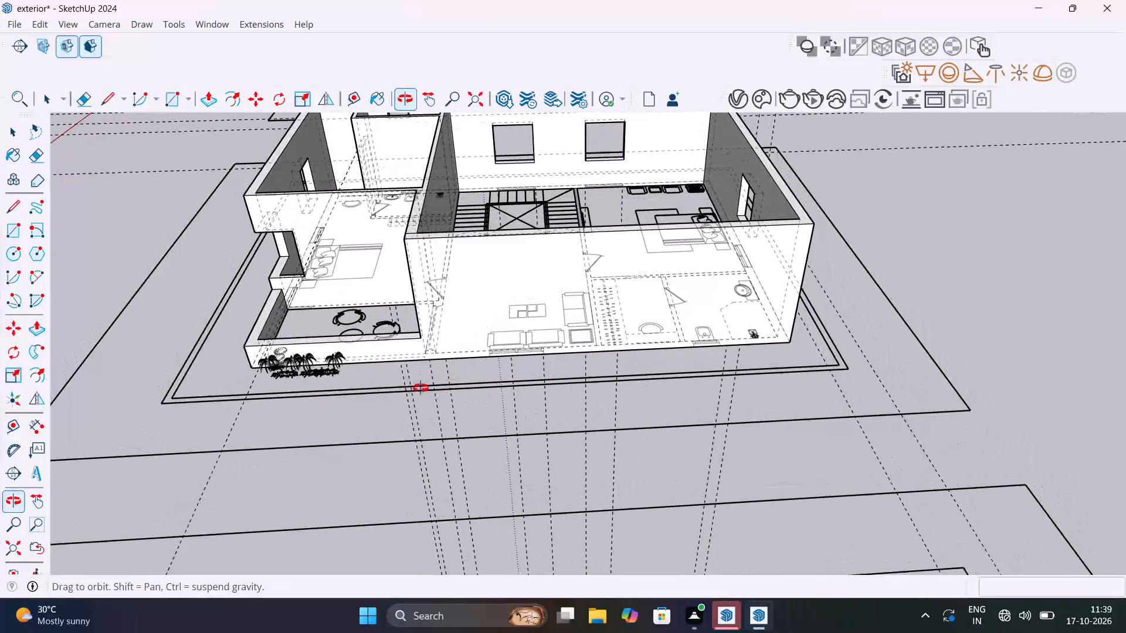
pyautogui.moveTo(420, 388); pyautogui.dragTo(420, 392, button='middle')
# Place guides at the bathroom window's sides on the long outer wall, about 5' 4" from the bathroom-side corner edge and about 2' beyond that.
pyautogui.scroll(6, 737, 338)
pyautogui.moveTo(718, 356); pyautogui.dragTo(662, 344, button='middle')
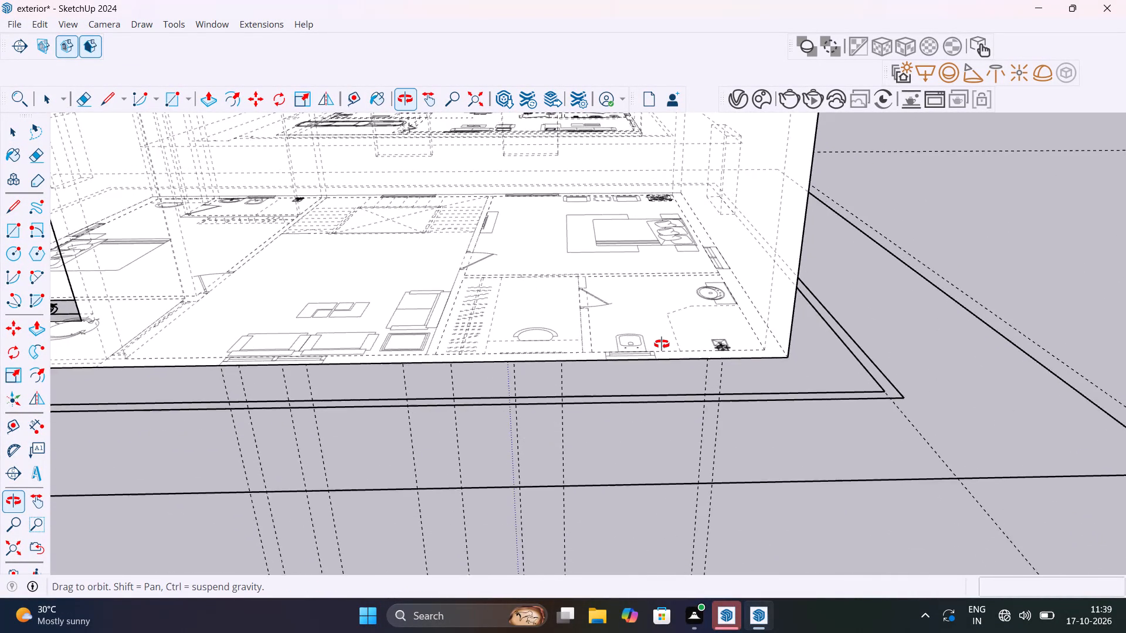
pyautogui.moveTo(662, 344); pyautogui.dragTo(622, 434, button='middle')
pyautogui.press('t')
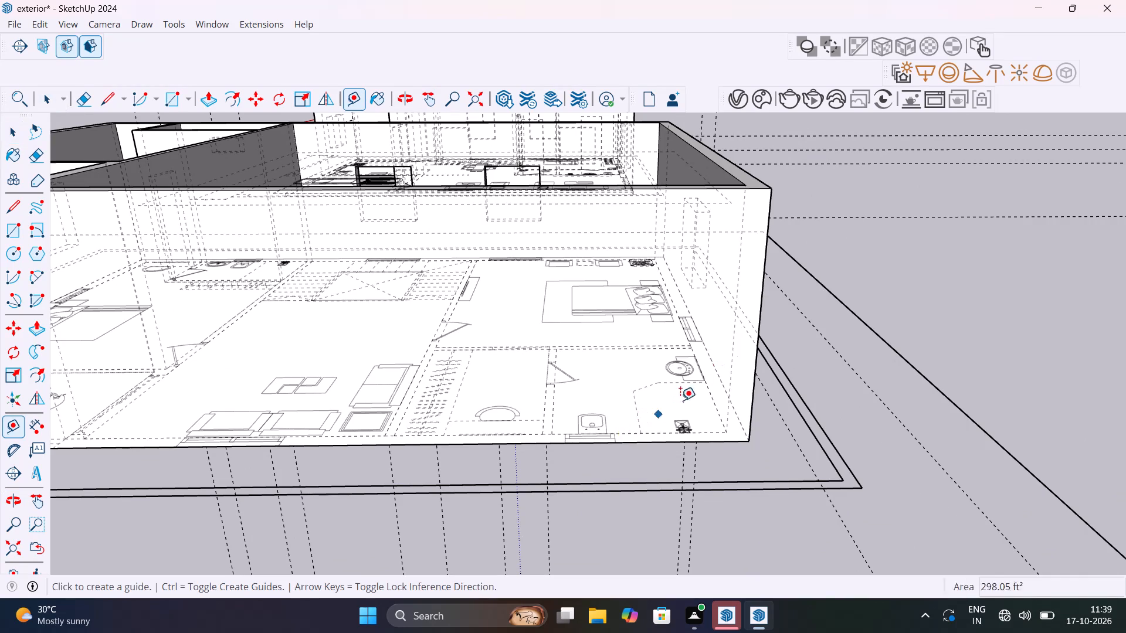
pyautogui.click(757, 333)
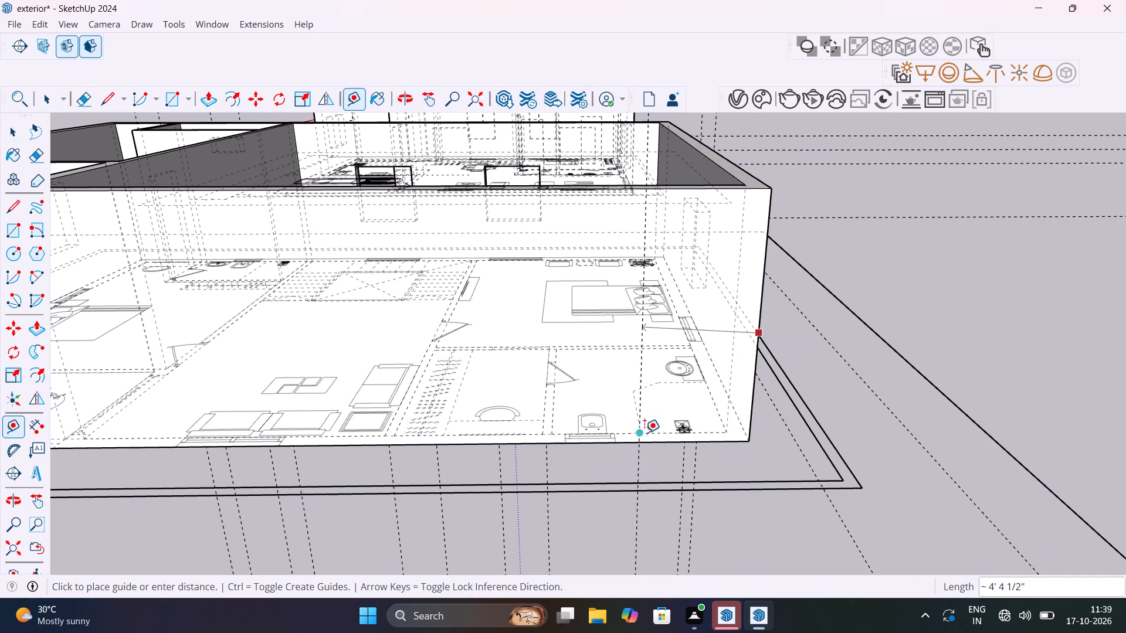
pyautogui.click(617, 443)
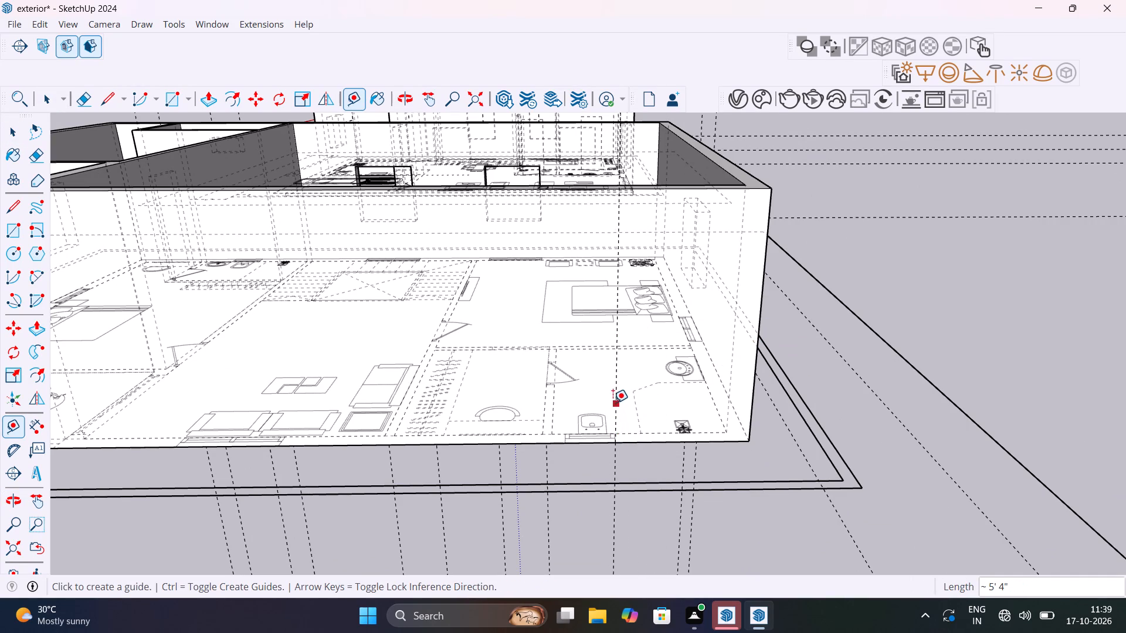
pyautogui.click(617, 376)
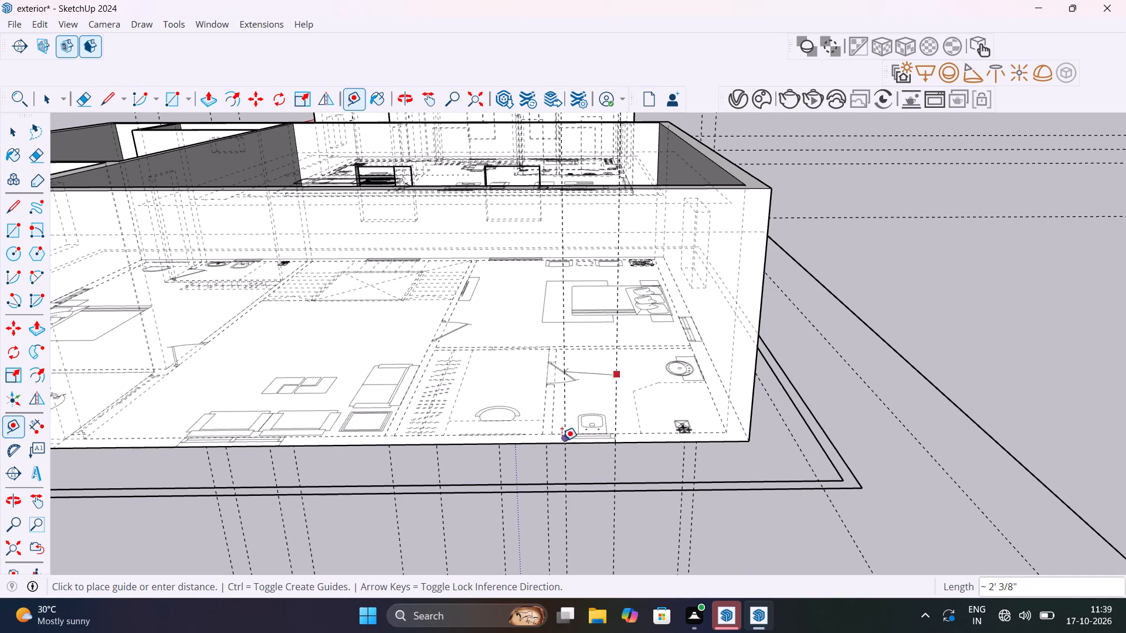
pyautogui.scroll(10, 562, 441)
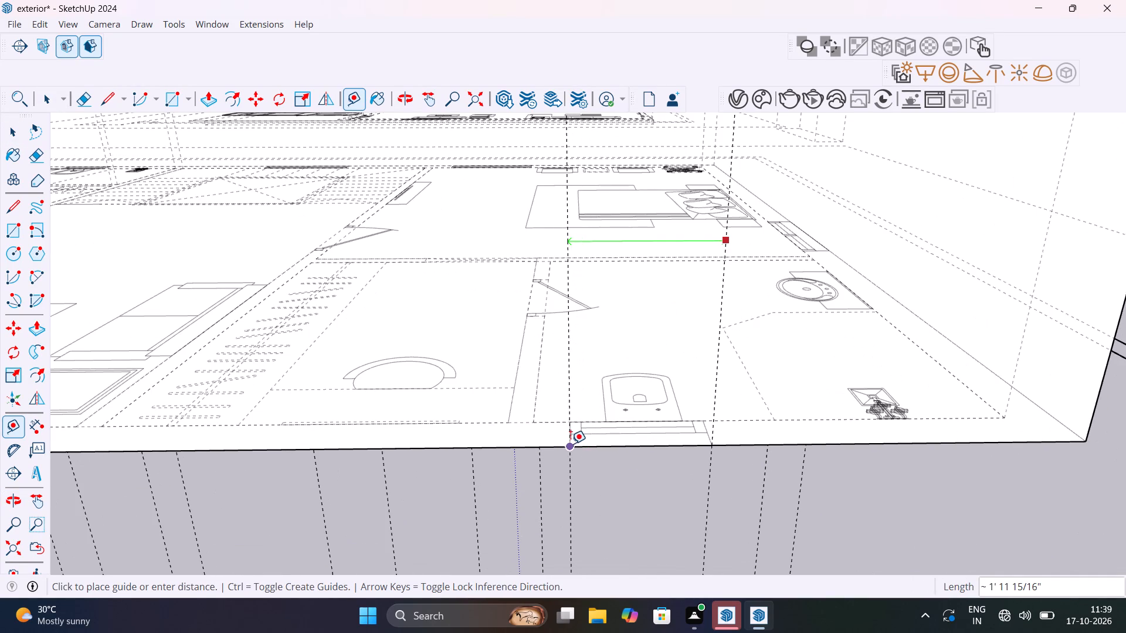
pyautogui.click(571, 444)
# Place horizontal guides at the bathroom window, 8' above the long wall's base edge and 1' above that guide.
pyautogui.click(622, 445)
pyautogui.scroll(-7, 640, 378)
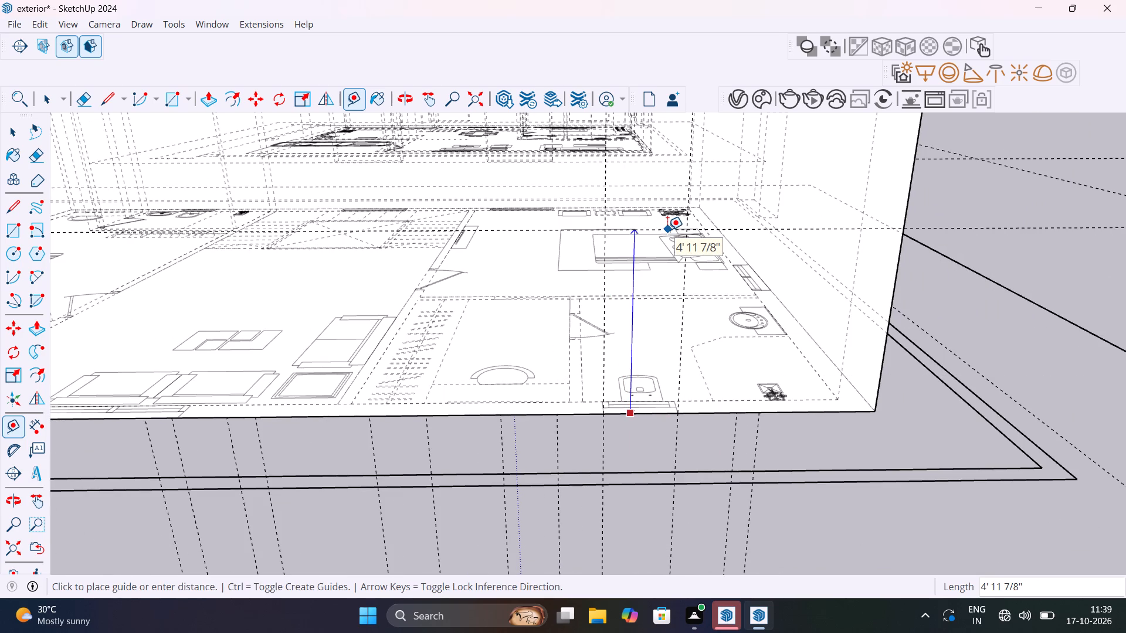
pyautogui.write("8'")
pyautogui.press('Return')
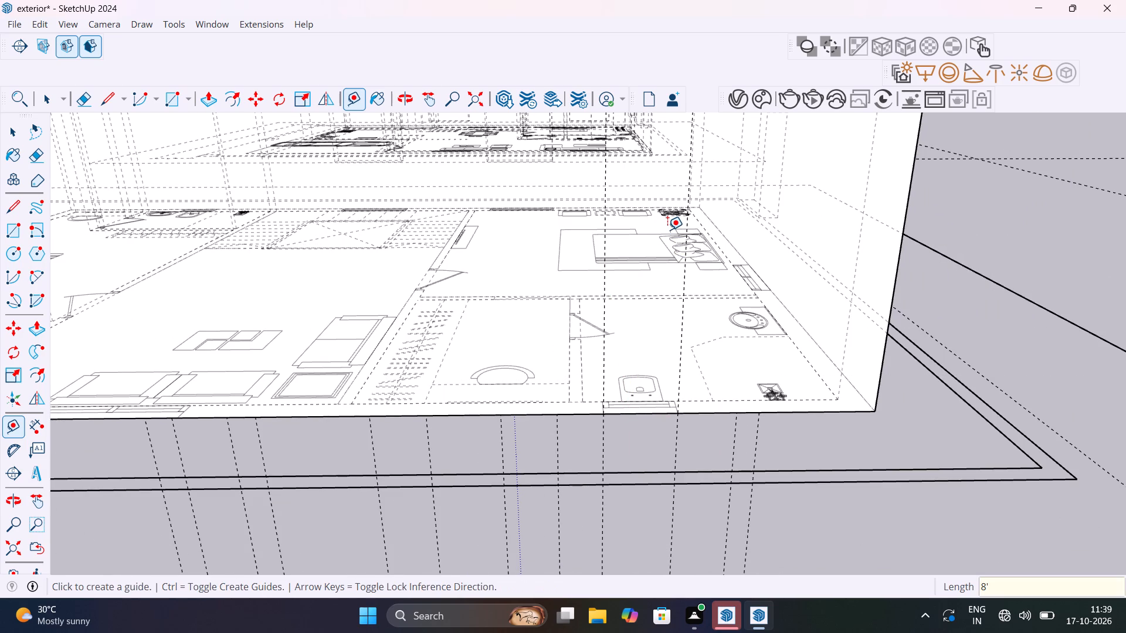
pyautogui.scroll(-10, 667, 230)
pyautogui.scroll(2, 679, 169)
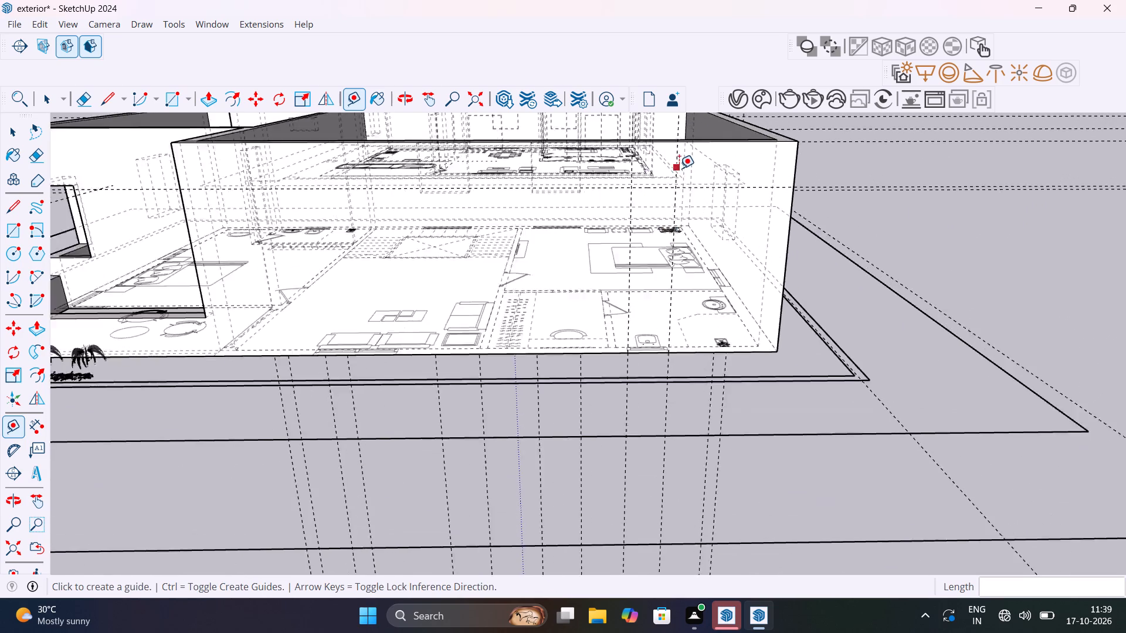
pyautogui.scroll(11, 679, 168)
pyautogui.keyDown('shift'); pyautogui.moveTo(648, 202); pyautogui.dragTo(664, 369, button='middle'); pyautogui.keyUp('shift')
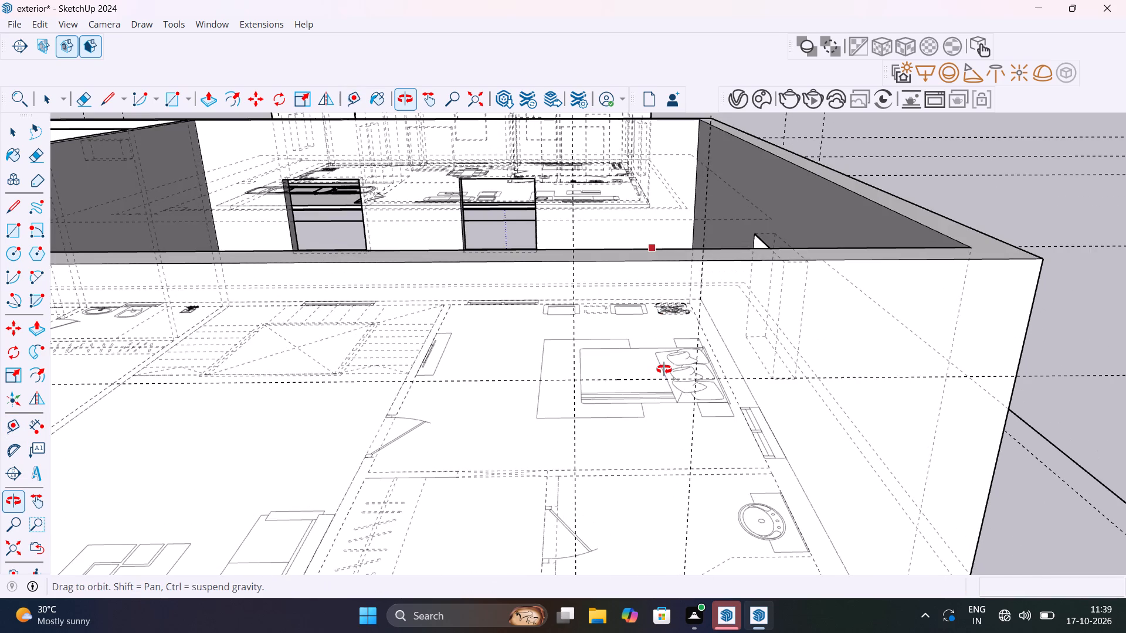
pyautogui.keyDown('shift'); pyautogui.moveTo(664, 369); pyautogui.dragTo(664, 352, button='middle'); pyautogui.keyUp('shift')
pyautogui.click(646, 351)
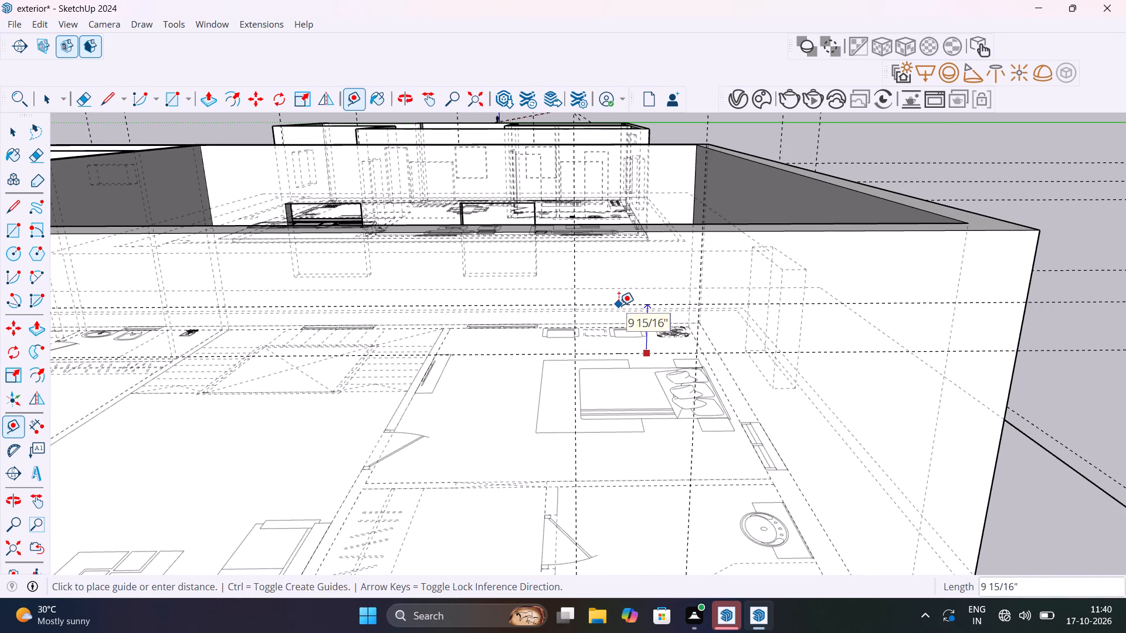
pyautogui.write("1'")
pyautogui.press('Return')
# Draw a rectangle about 2' by 1' between the bathroom window guides and push it 9" through the wall to cut the opening.
pyautogui.press('r')
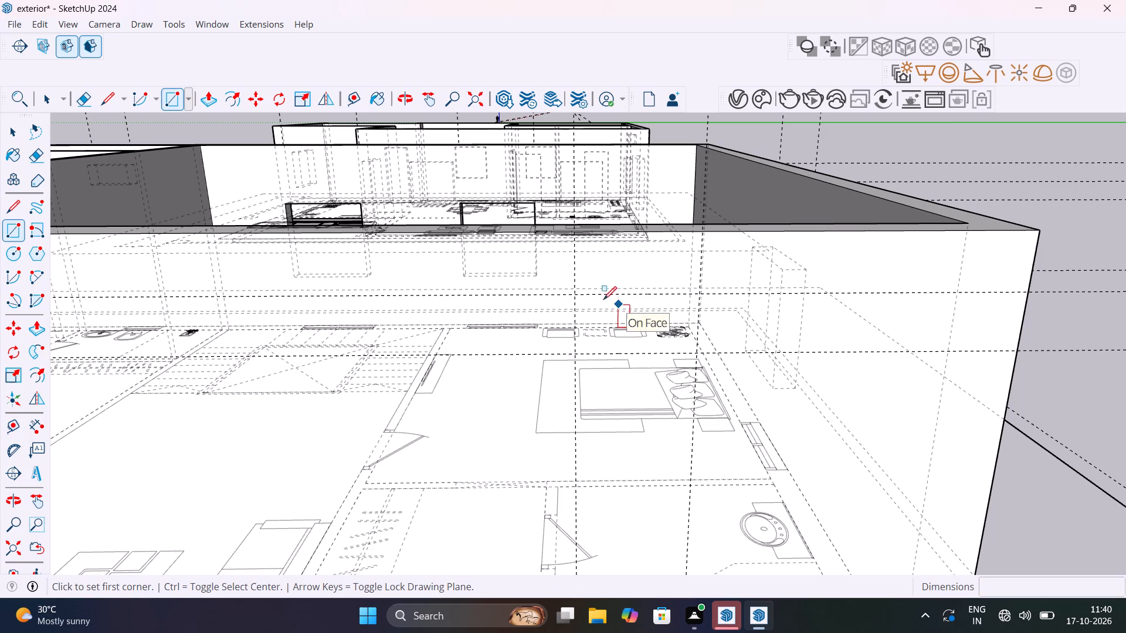
pyautogui.click(573, 296)
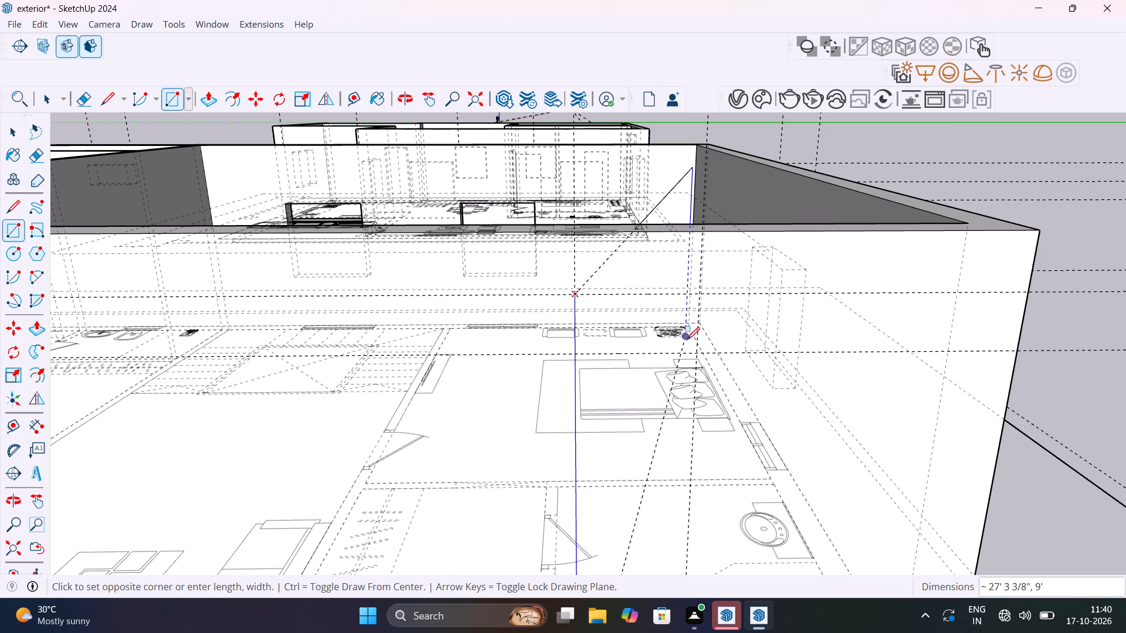
pyautogui.scroll(5, 691, 350)
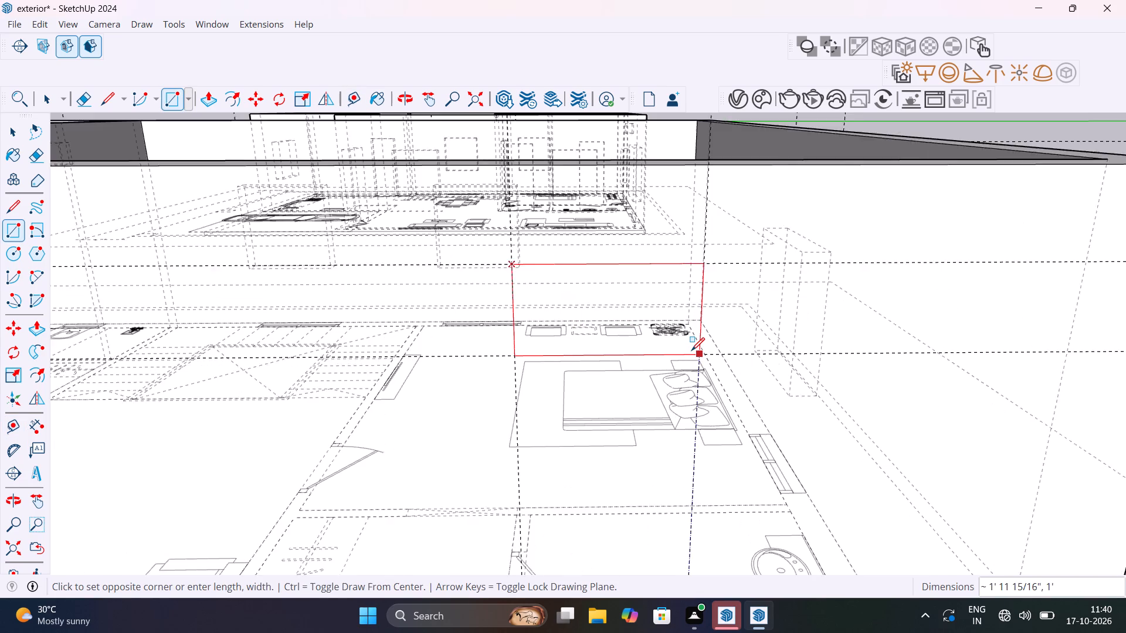
pyautogui.click(701, 354)
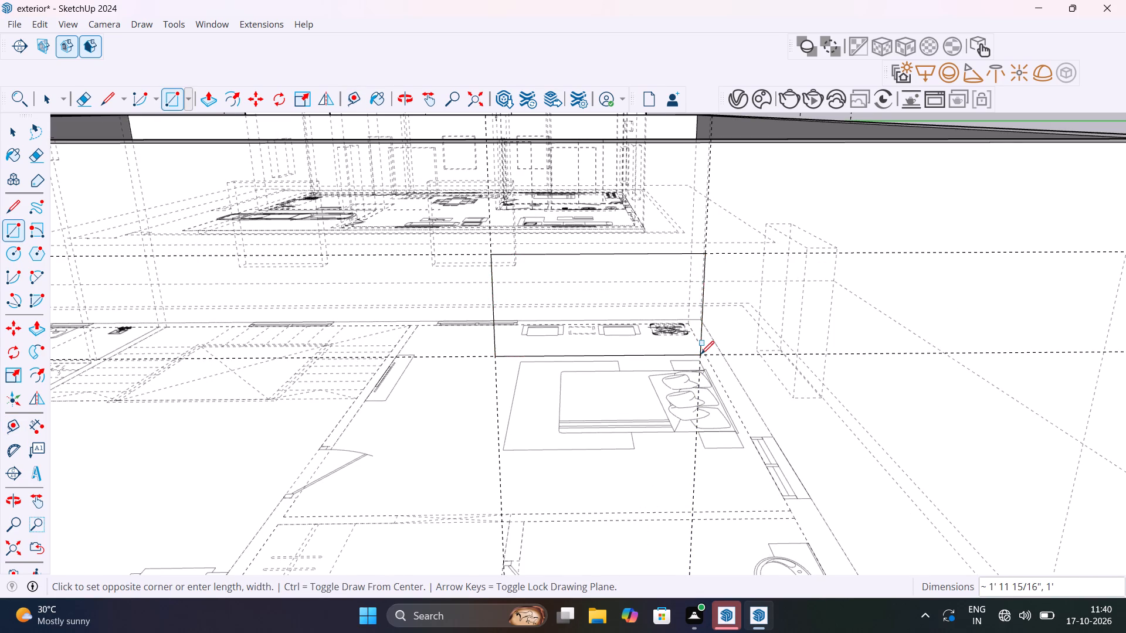
pyautogui.press('p')
pyautogui.click(630, 332)
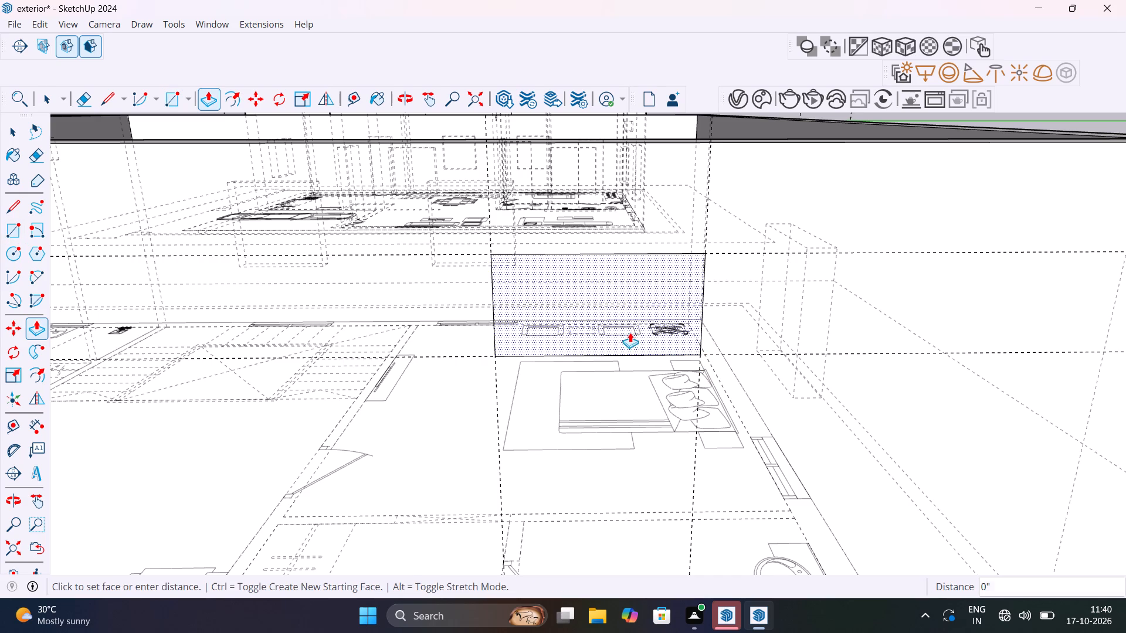
pyautogui.click(571, 292)
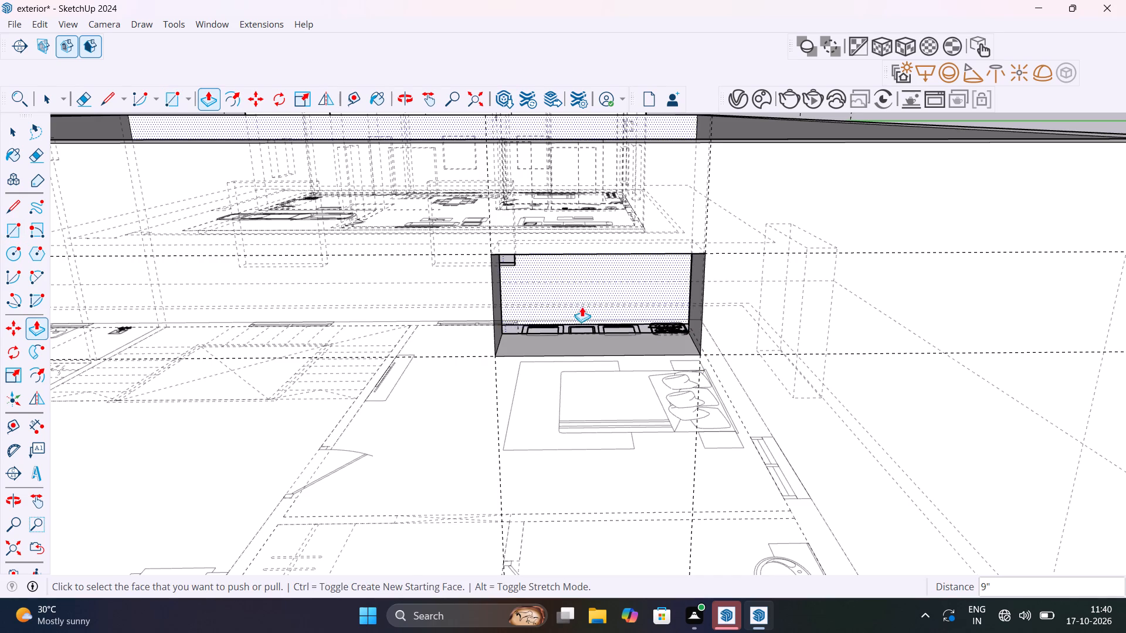
pyautogui.scroll(-7, 588, 310)
pyautogui.press('space')
pyautogui.click(887, 347)
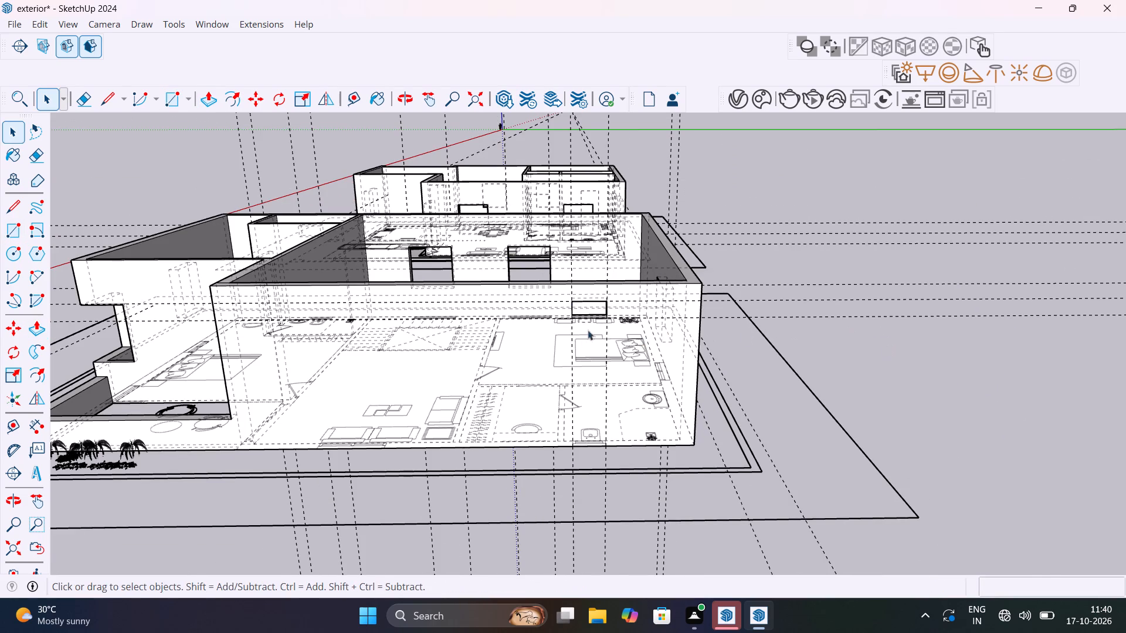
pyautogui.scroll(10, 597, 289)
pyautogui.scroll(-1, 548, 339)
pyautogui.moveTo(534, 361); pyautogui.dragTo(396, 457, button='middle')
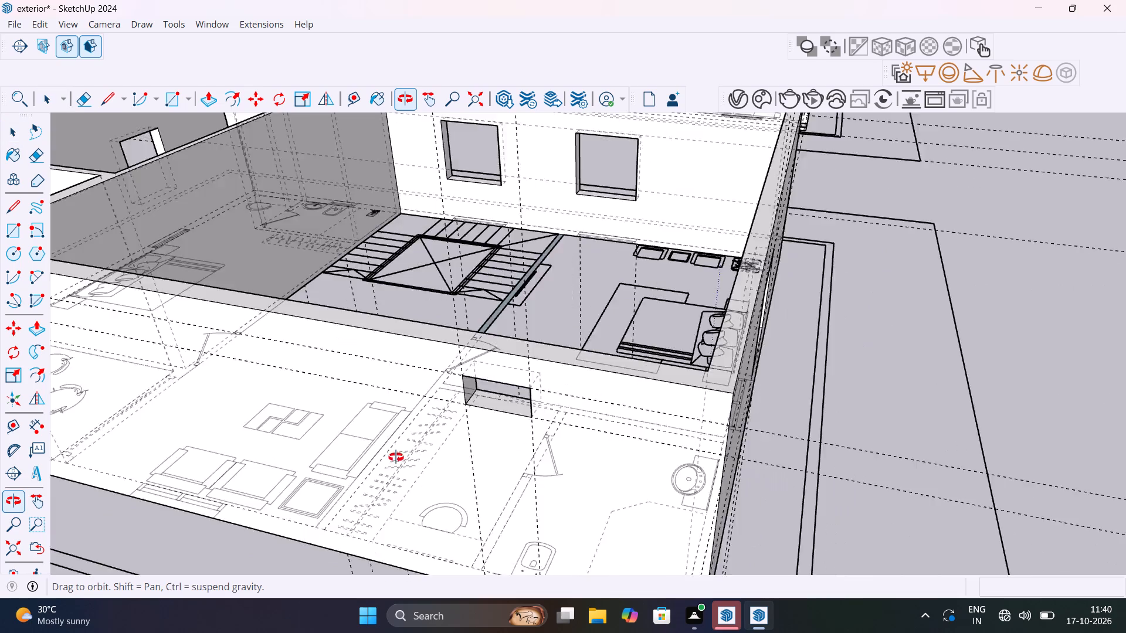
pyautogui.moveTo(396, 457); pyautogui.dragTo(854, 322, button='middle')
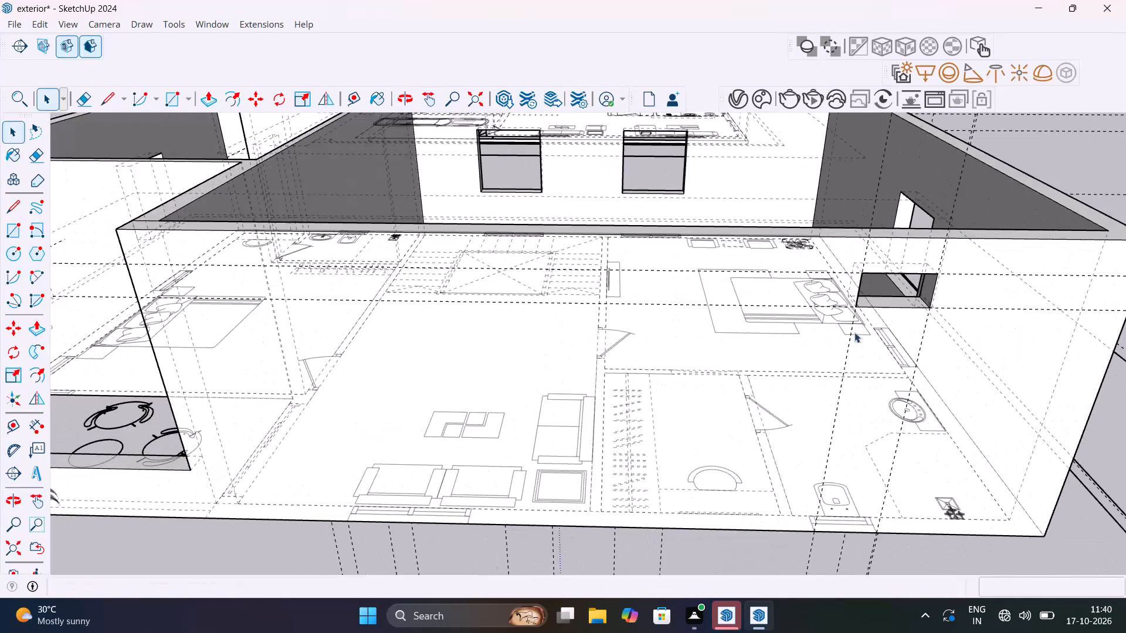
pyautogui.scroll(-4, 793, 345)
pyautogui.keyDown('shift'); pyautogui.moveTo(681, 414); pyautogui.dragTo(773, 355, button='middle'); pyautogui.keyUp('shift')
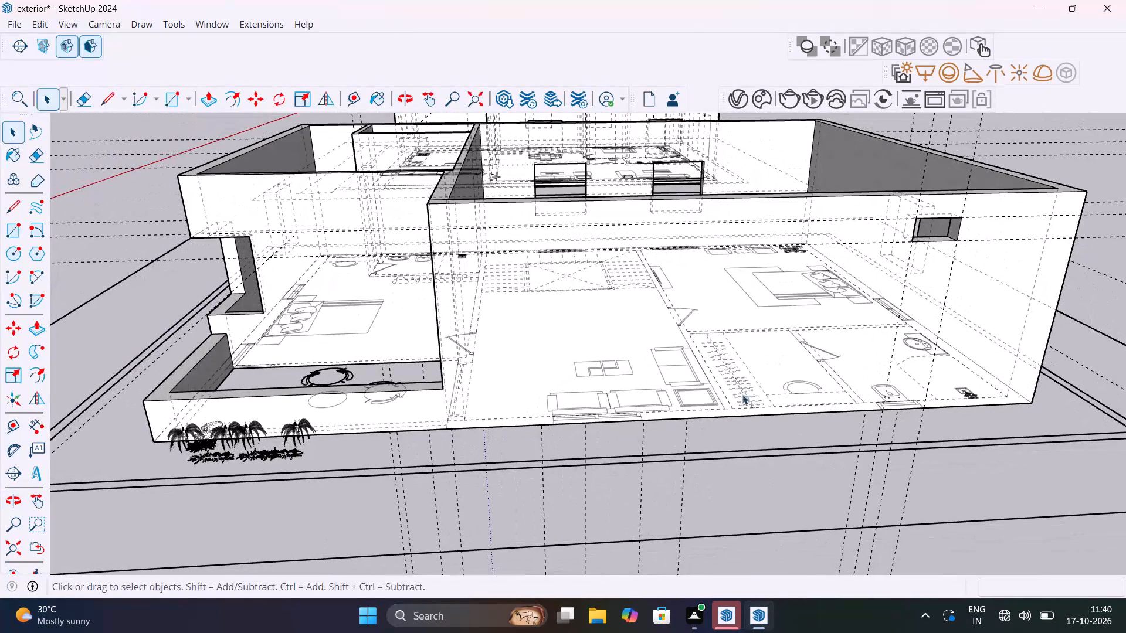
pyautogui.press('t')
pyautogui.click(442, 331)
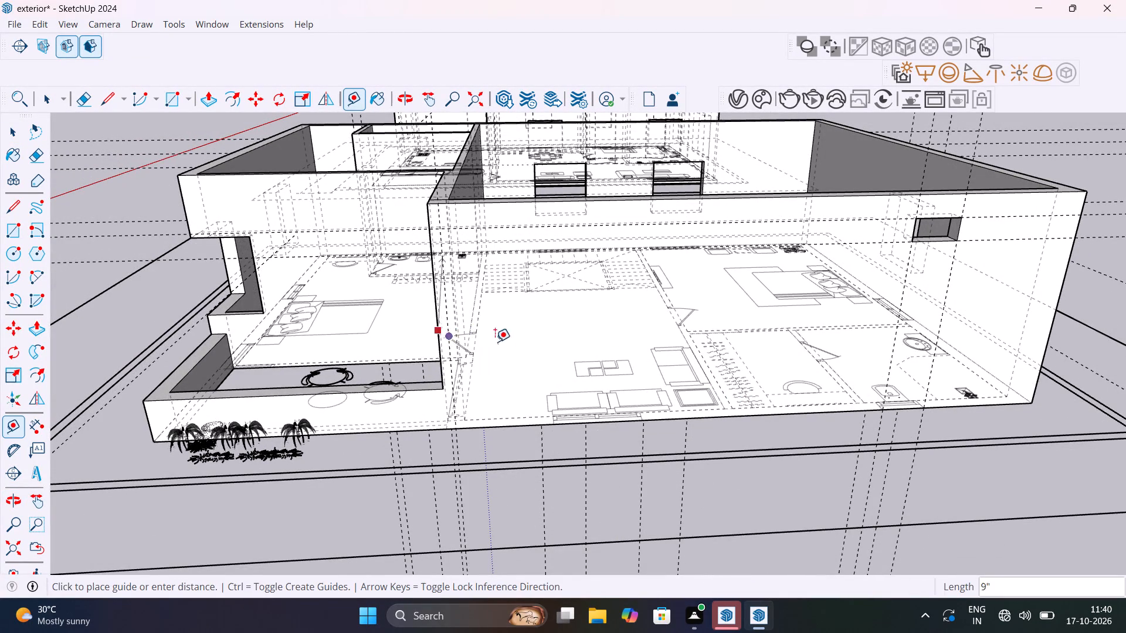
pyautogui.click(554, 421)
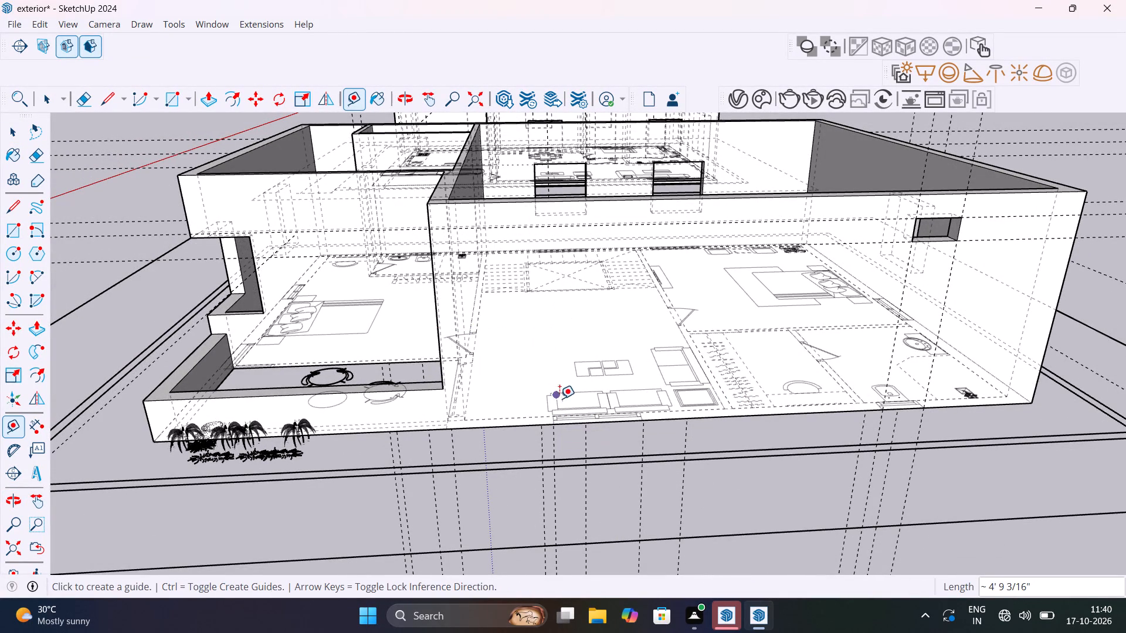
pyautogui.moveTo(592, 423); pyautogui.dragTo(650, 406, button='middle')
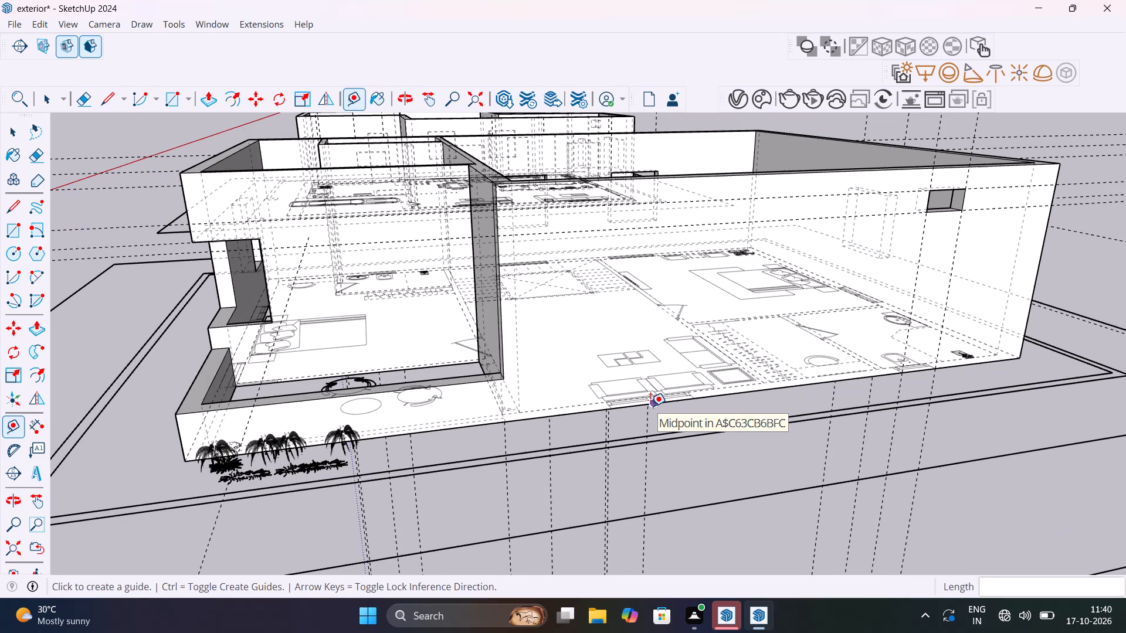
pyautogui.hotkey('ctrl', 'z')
# Place guides at the living room window's sides on the long outer wall, 4' 9" from the balcony-side corner edge and 4' beyond that.
pyautogui.click(501, 308)
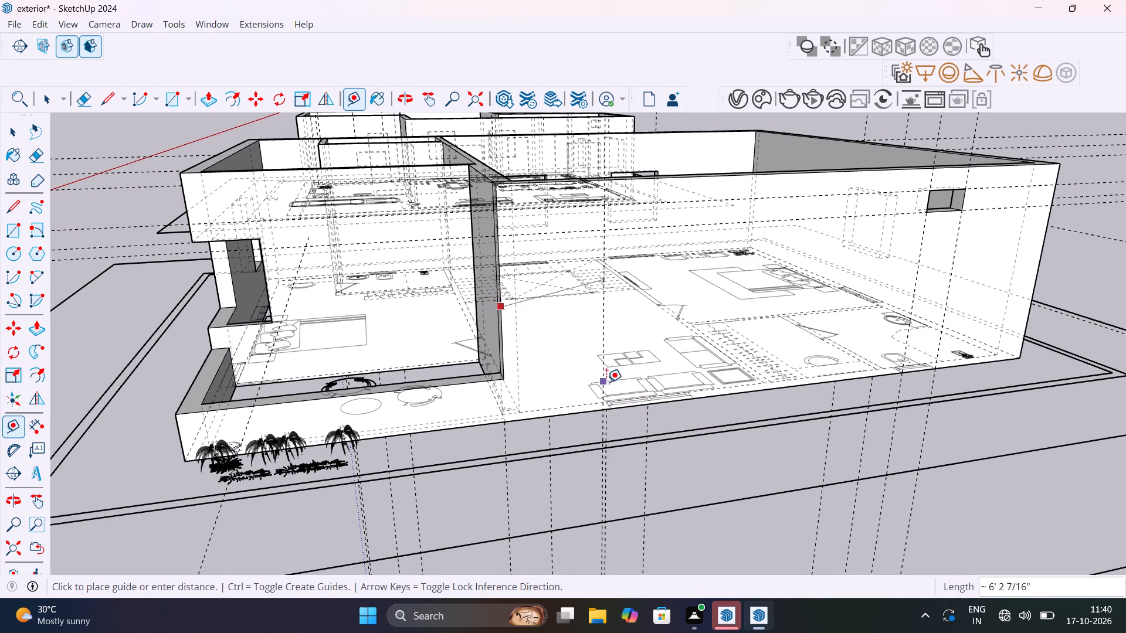
pyautogui.scroll(13, 611, 409)
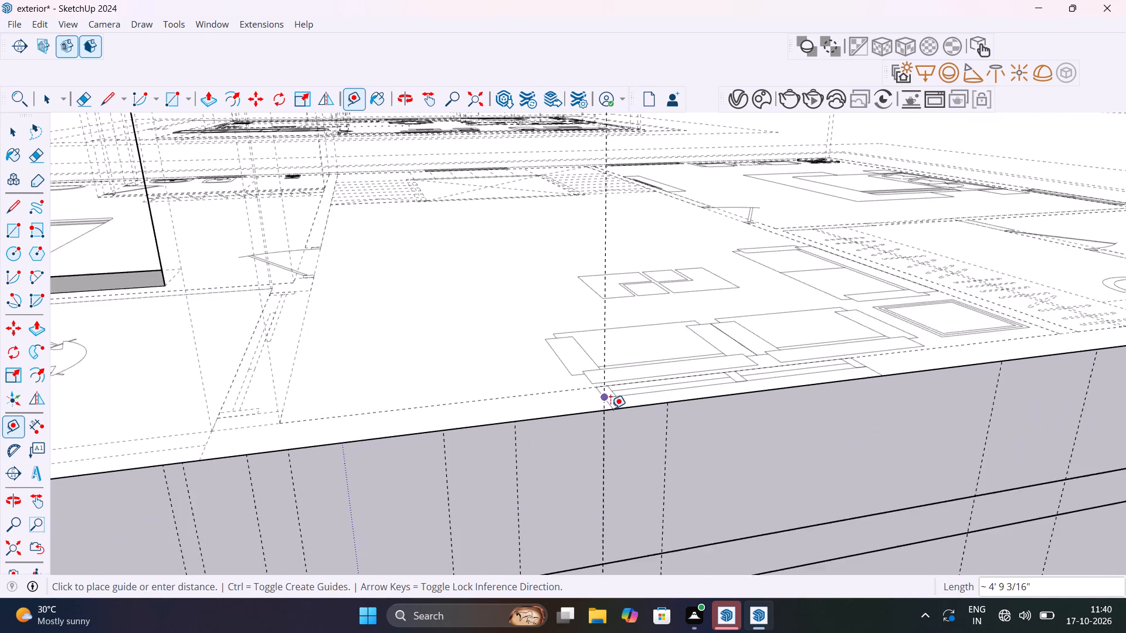
pyautogui.click(617, 408)
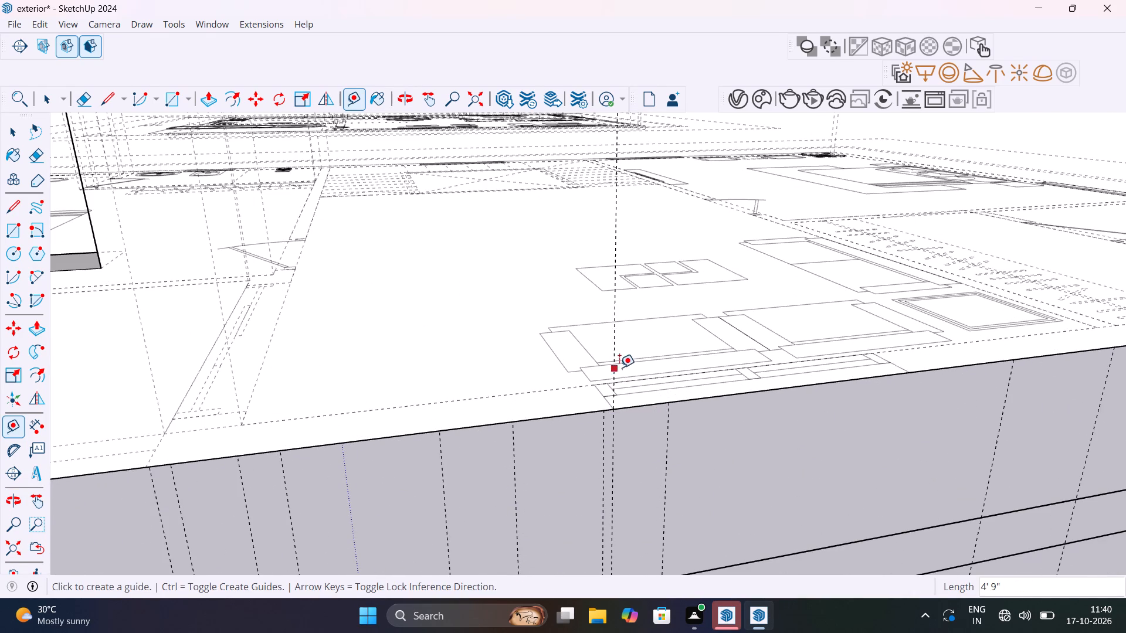
pyautogui.click(617, 328)
pyautogui.scroll(-8, 643, 324)
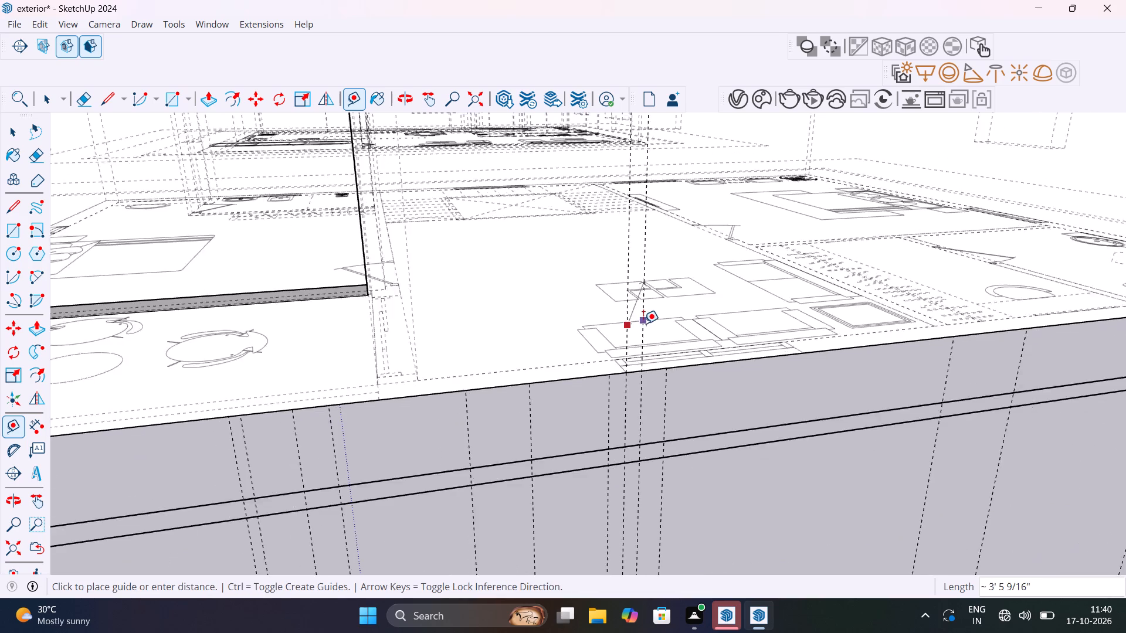
pyautogui.scroll(-4, 643, 324)
pyautogui.keyDown('shift'); pyautogui.moveTo(672, 343); pyautogui.dragTo(321, 401, button='middle'); pyautogui.keyUp('shift')
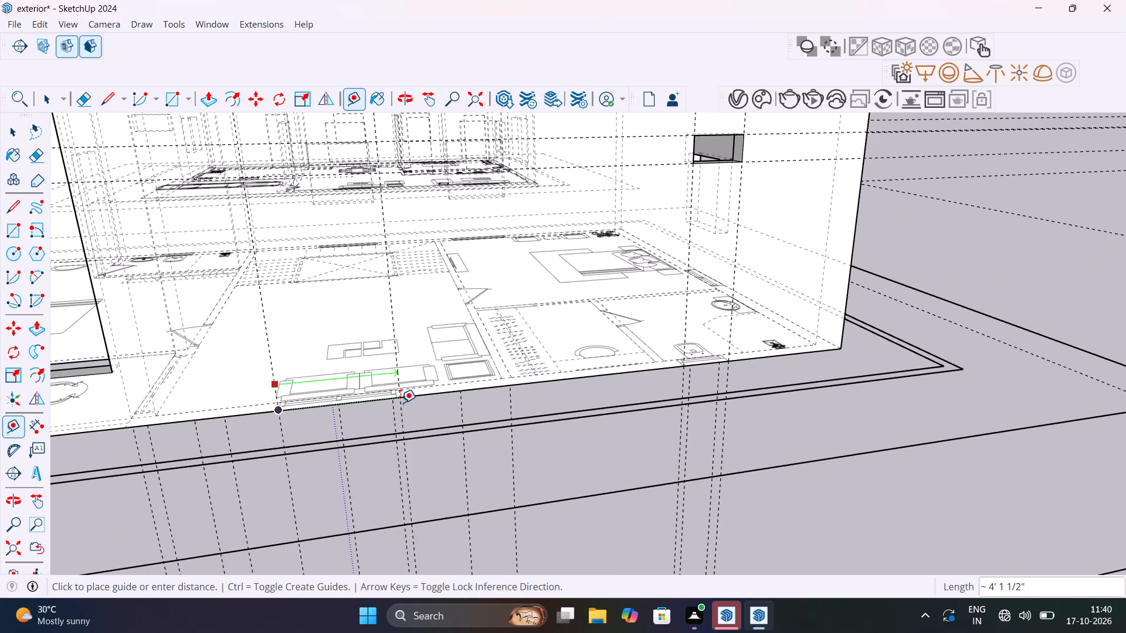
pyautogui.scroll(11, 401, 401)
pyautogui.click(383, 389)
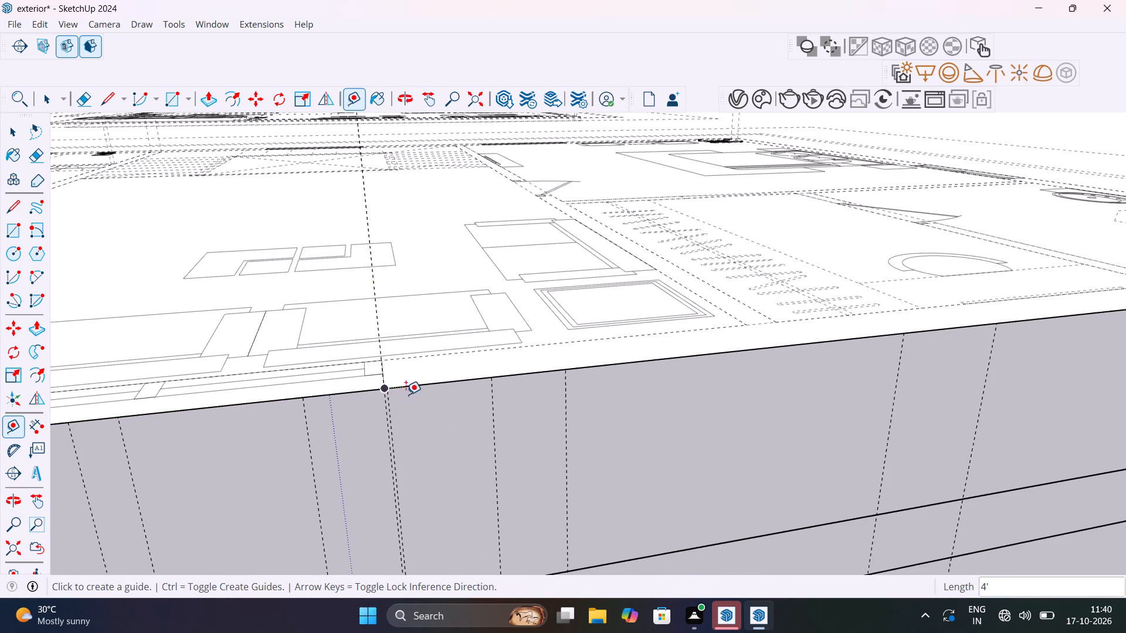
# Place horizontal guides for the living room window, 3' above the long wall's base edge and 4' above that guide.
pyautogui.scroll(-19, 406, 394)
pyautogui.scroll(9, 364, 395)
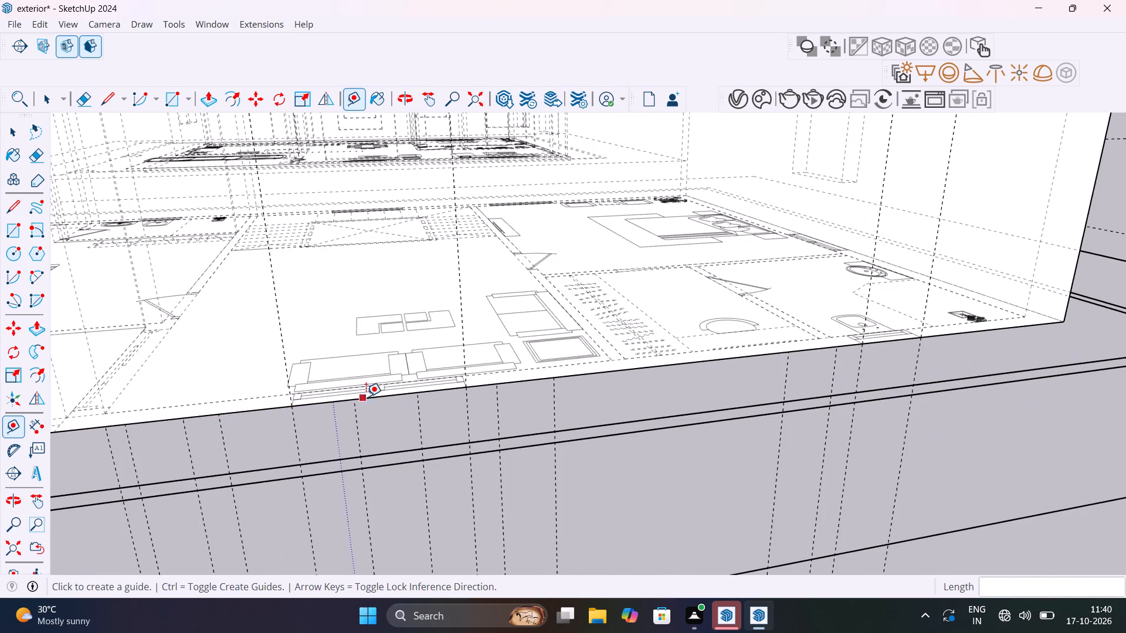
pyautogui.click(366, 396)
pyautogui.scroll(-13, 359, 317)
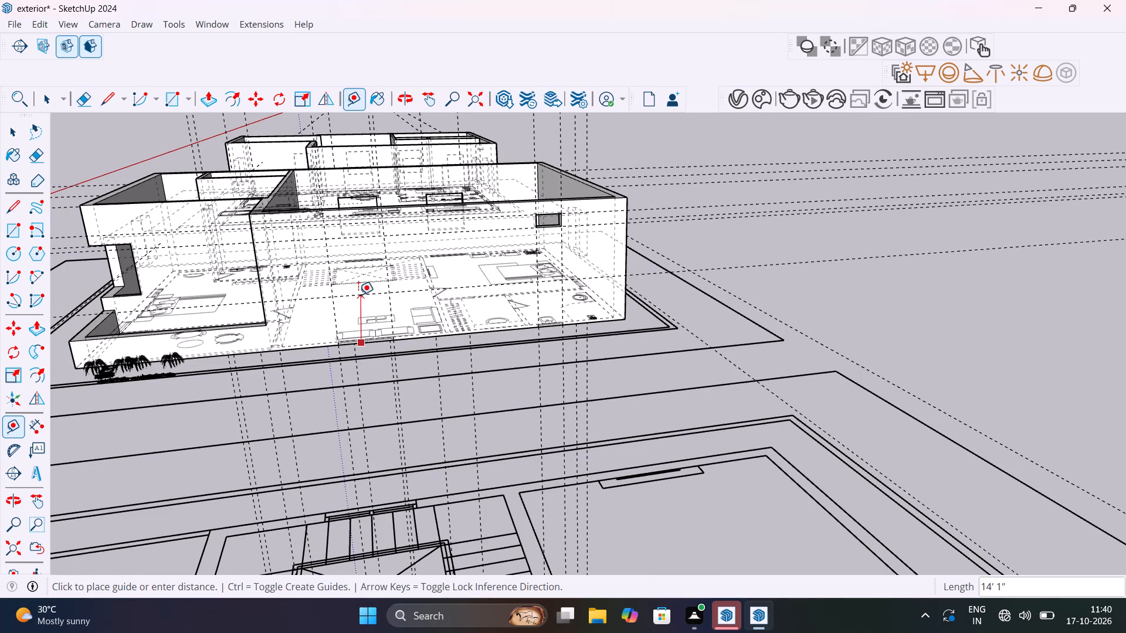
pyautogui.press('Up')
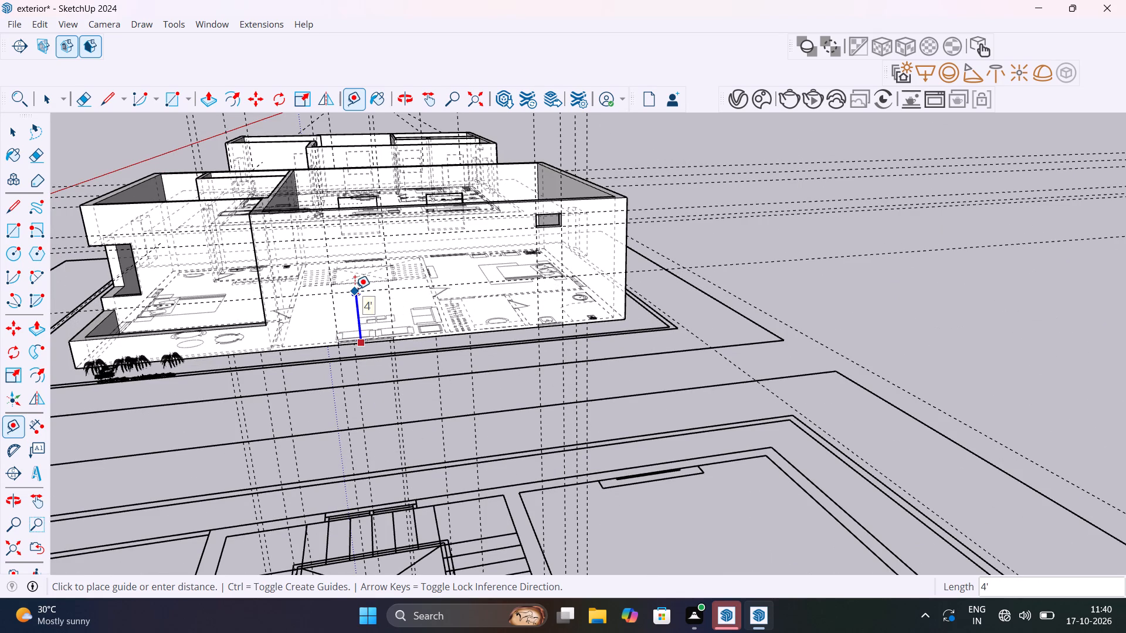
pyautogui.write("3'")
pyautogui.press('Return')
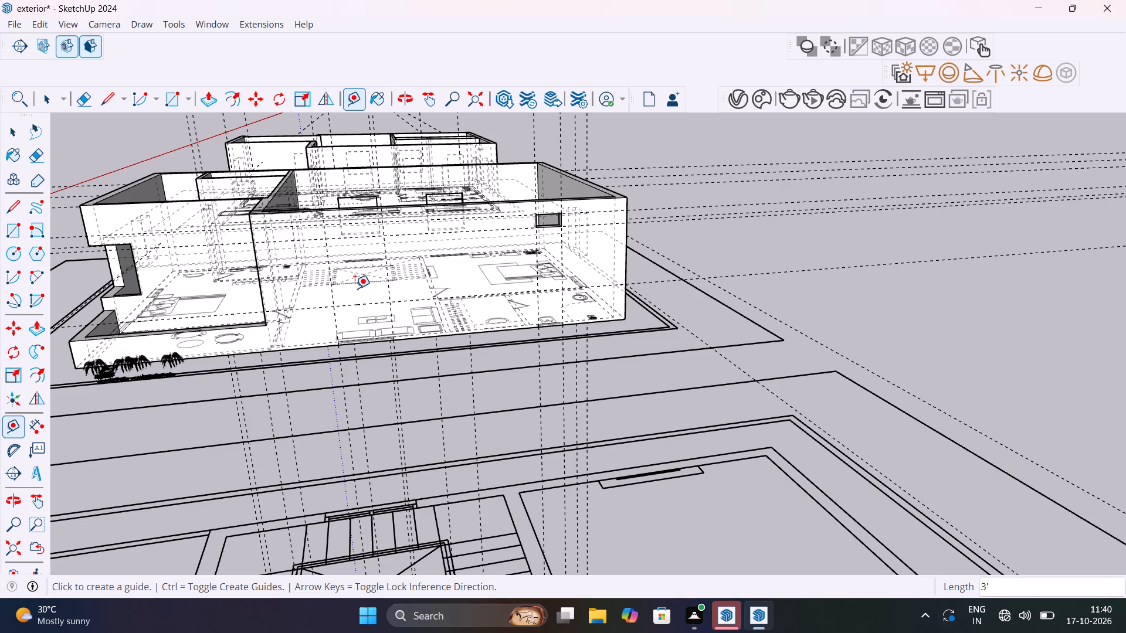
pyautogui.scroll(8, 395, 307)
pyautogui.keyDown('shift'); pyautogui.moveTo(336, 333); pyautogui.dragTo(442, 396, button='middle'); pyautogui.keyUp('shift')
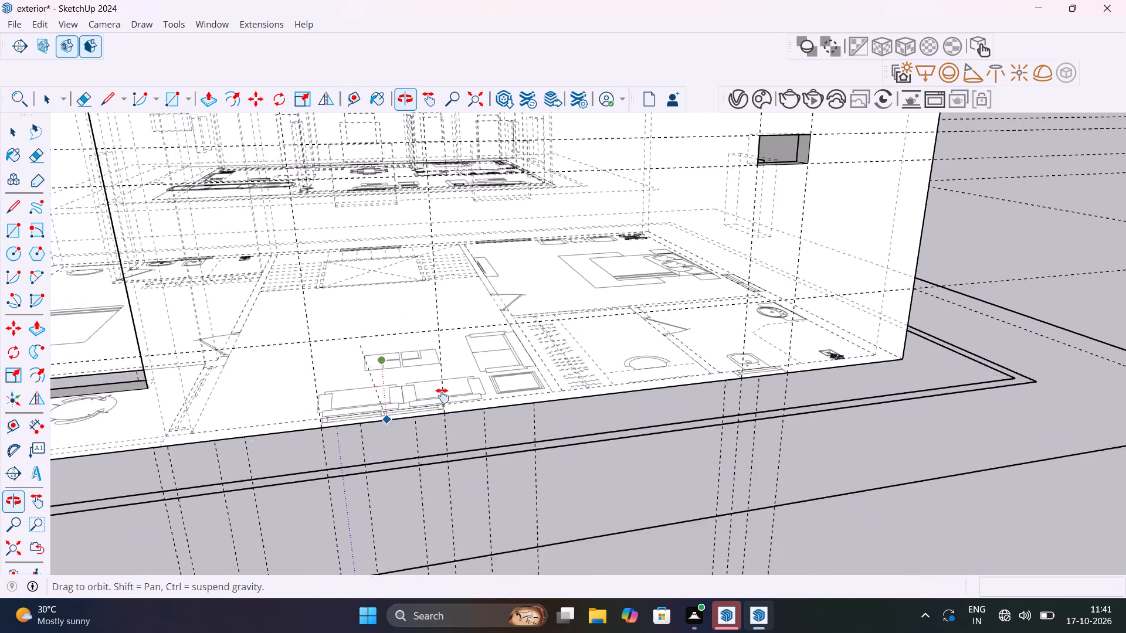
pyautogui.keyDown('shift'); pyautogui.moveTo(442, 396); pyautogui.dragTo(477, 417, button='middle'); pyautogui.keyUp('shift')
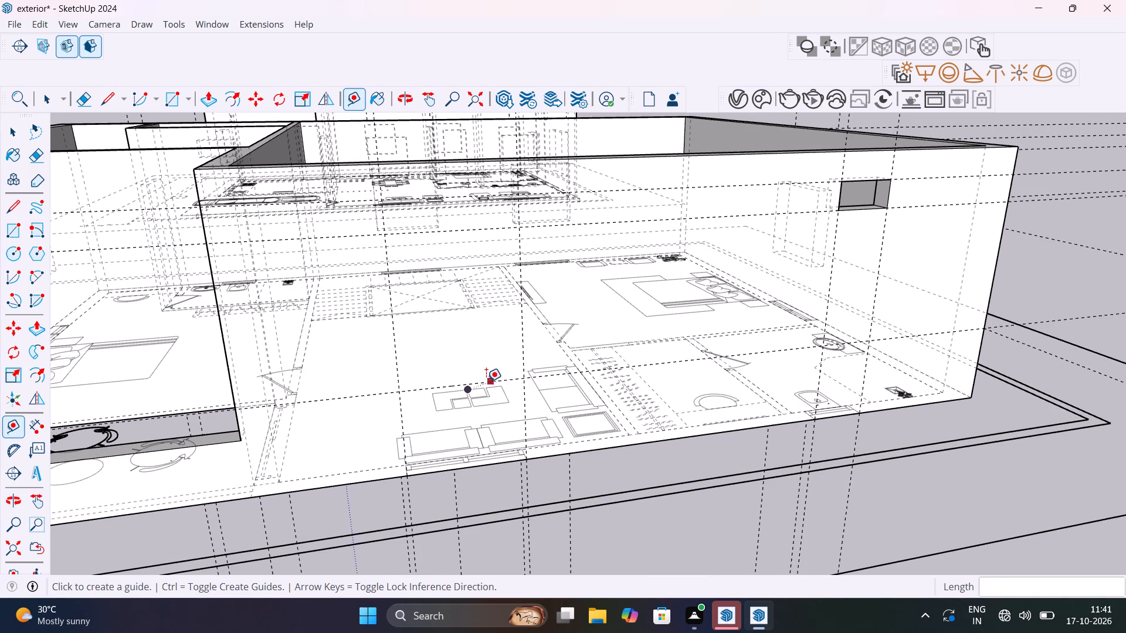
pyautogui.click(493, 380)
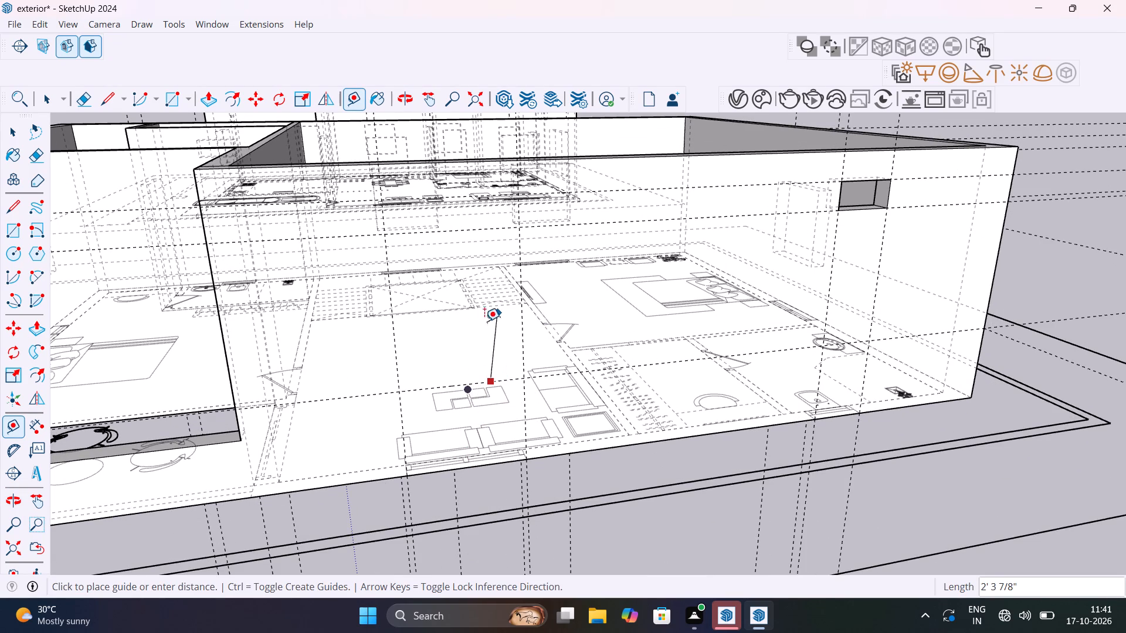
pyautogui.press('Escape')
pyautogui.click(454, 384)
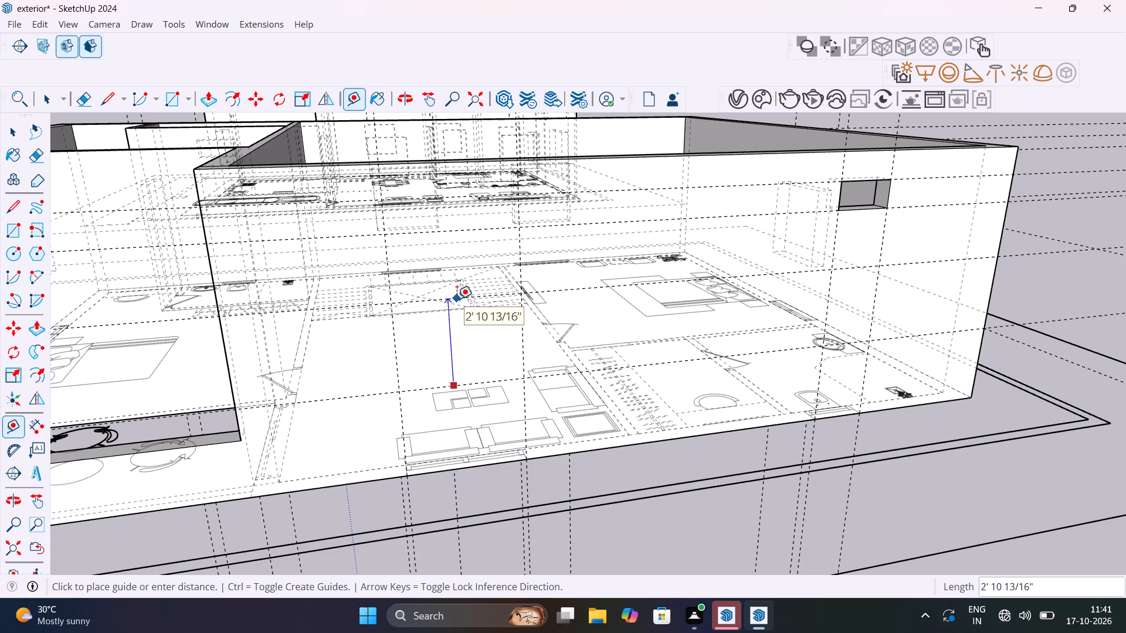
pyautogui.press('Up')
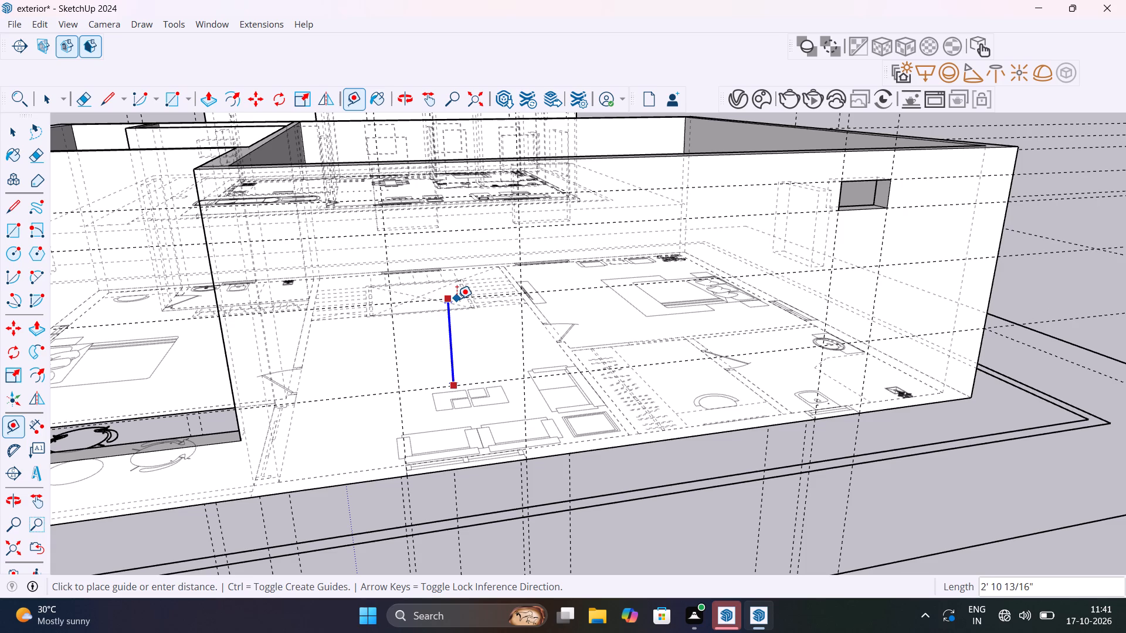
pyautogui.write("4'")
pyautogui.press('Return')
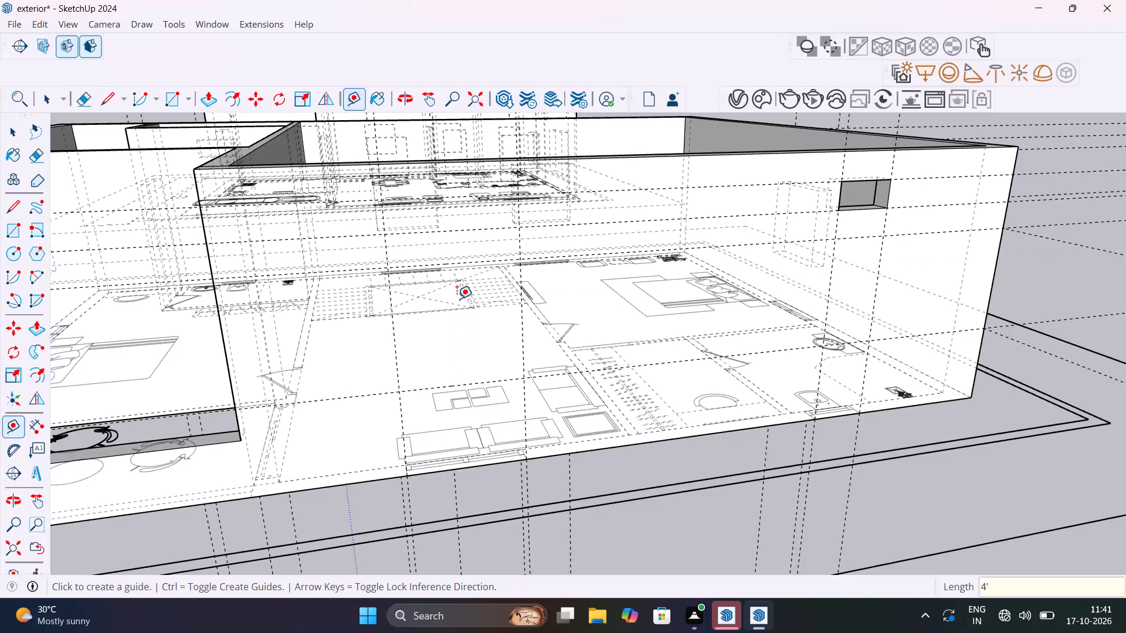
pyautogui.press('space')
# Draw a 4' by 4' rectangle between the living room window guides and push it 9" through the wall to cut the opening.
pyautogui.write('r')
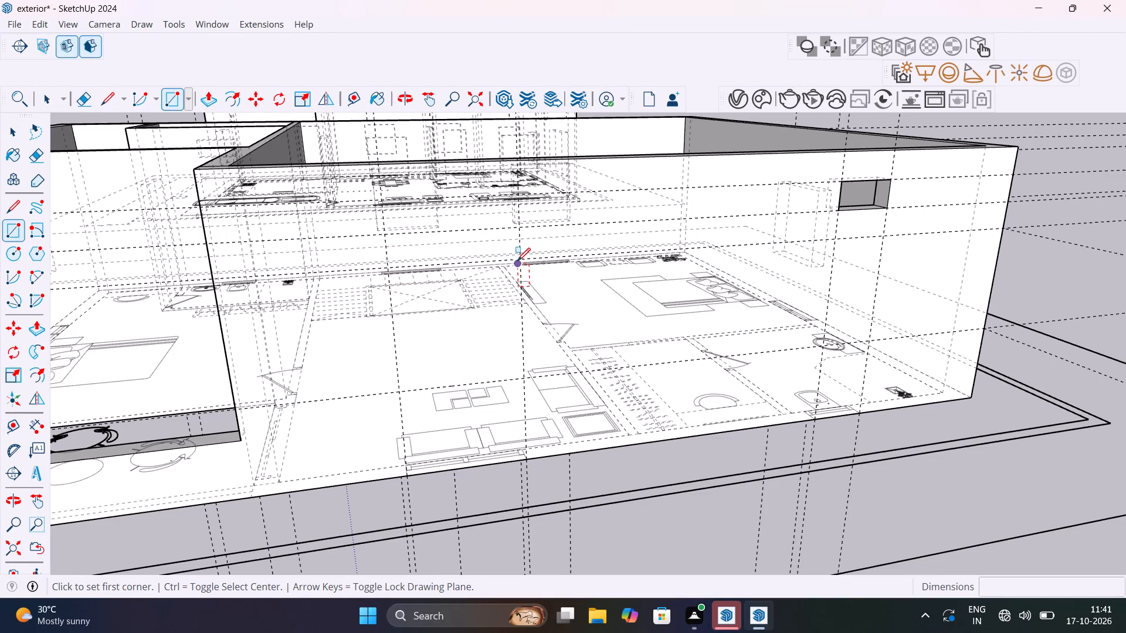
pyautogui.click(391, 266)
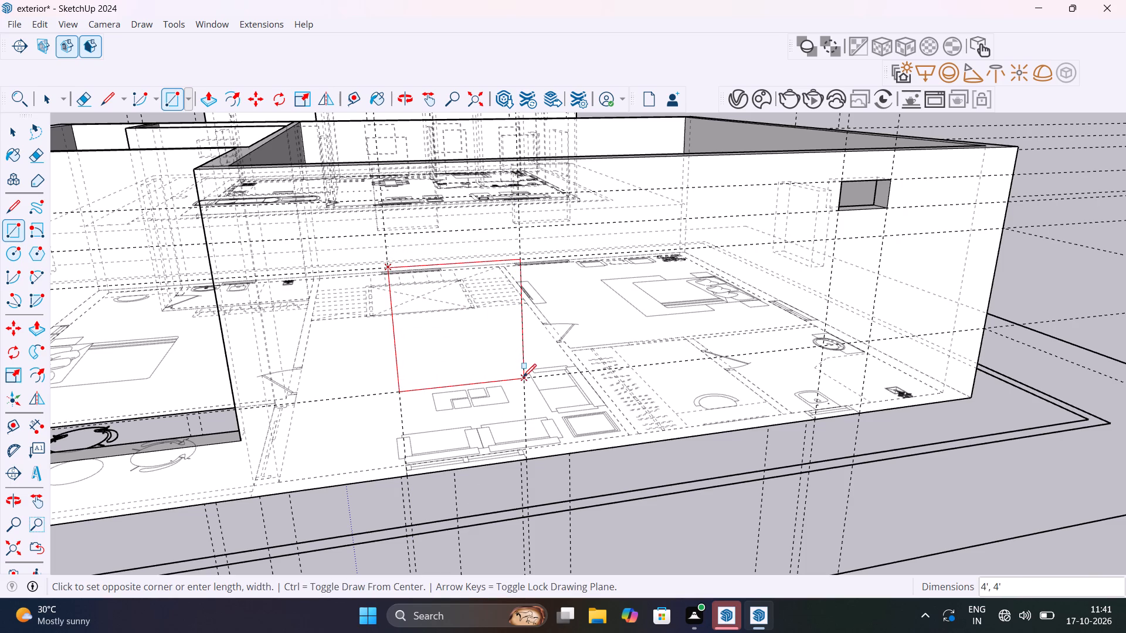
pyautogui.click(523, 377)
pyautogui.press('p')
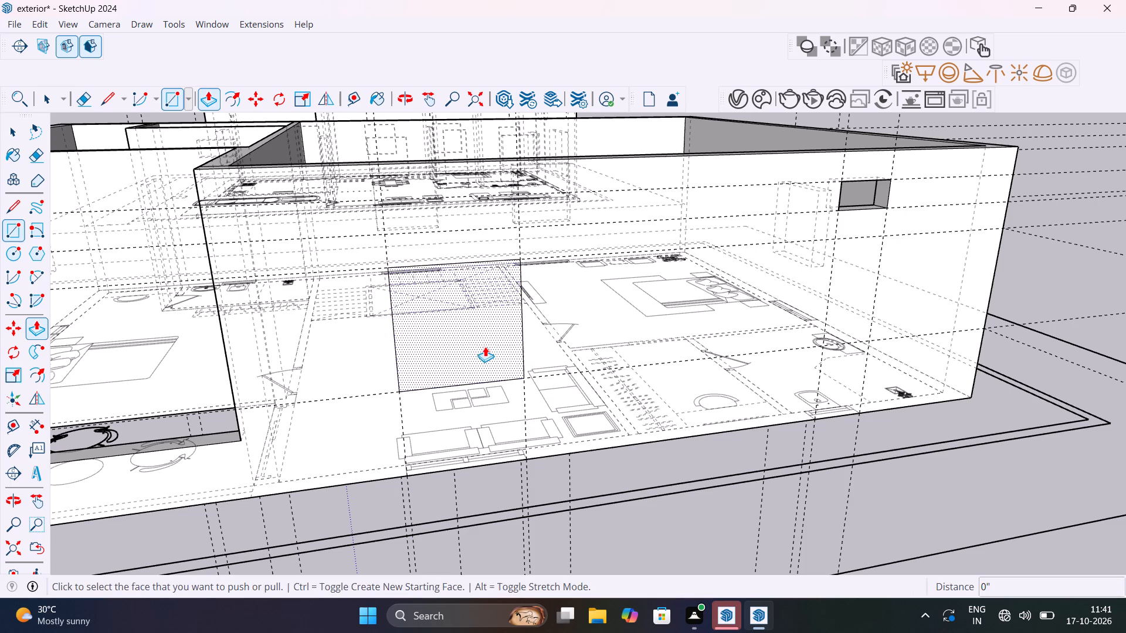
pyautogui.click(483, 345)
pyautogui.click(428, 307)
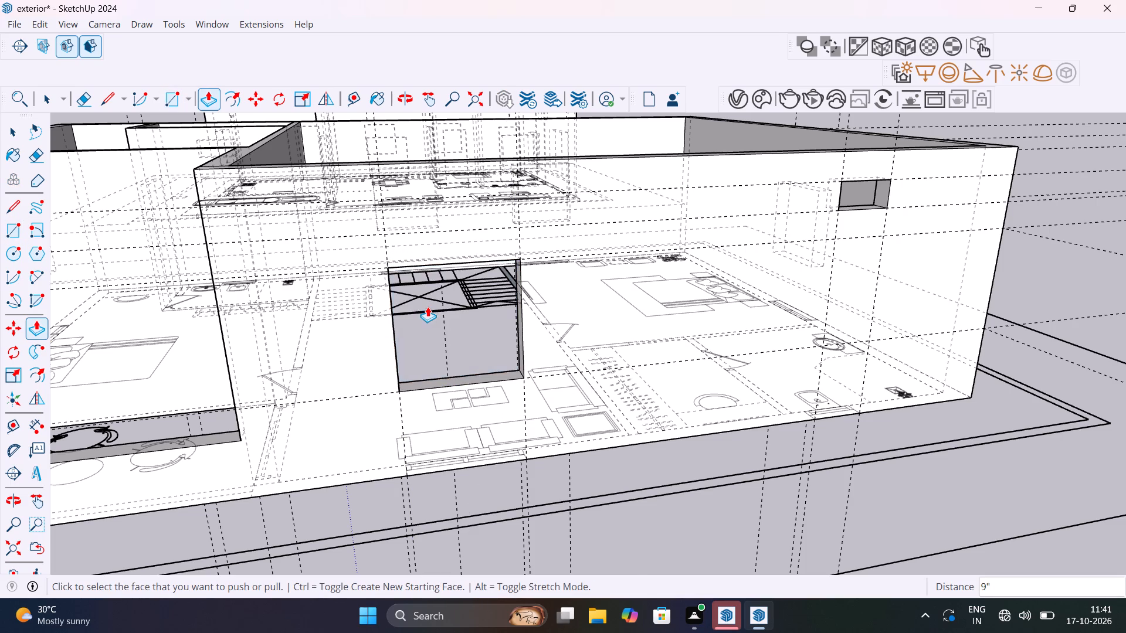
pyautogui.scroll(-6, 452, 329)
pyautogui.press('space')
# Place guides at the sides of the opening in the living room's short balcony wall, about 4 1/2" from the inner corner edge and 6' beyond that.
pyautogui.moveTo(352, 360); pyautogui.dragTo(402, 423, button='middle')
pyautogui.scroll(5, 524, 408)
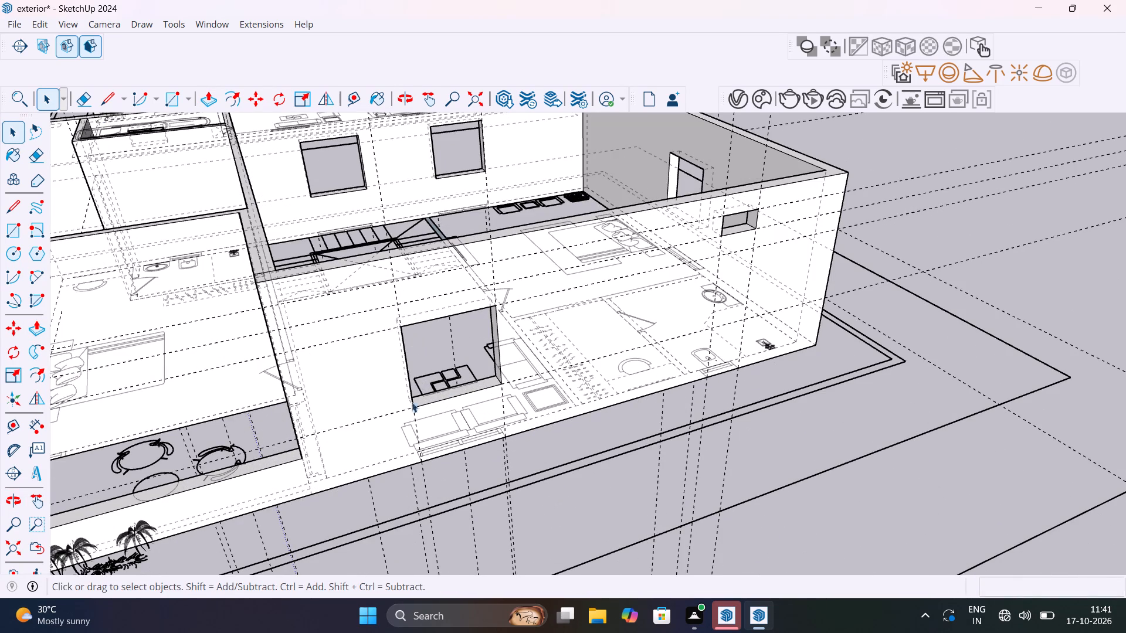
pyautogui.scroll(5, 249, 383)
pyautogui.moveTo(303, 421); pyautogui.dragTo(528, 401, button='middle')
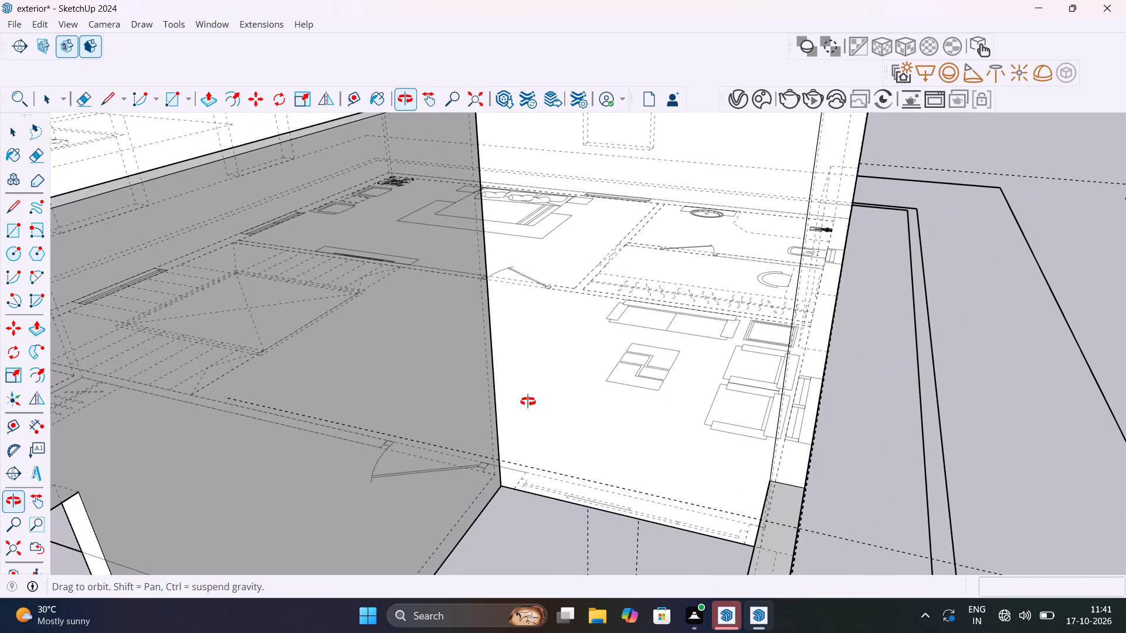
pyautogui.moveTo(528, 401); pyautogui.dragTo(520, 350, button='middle')
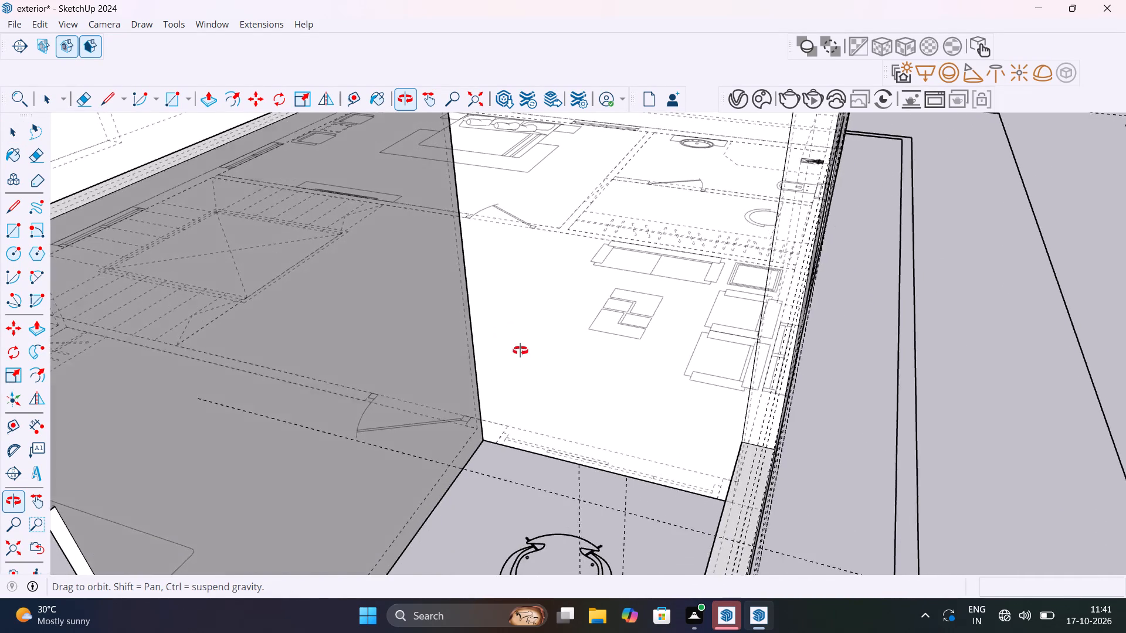
pyautogui.moveTo(520, 350); pyautogui.dragTo(519, 359, button='middle')
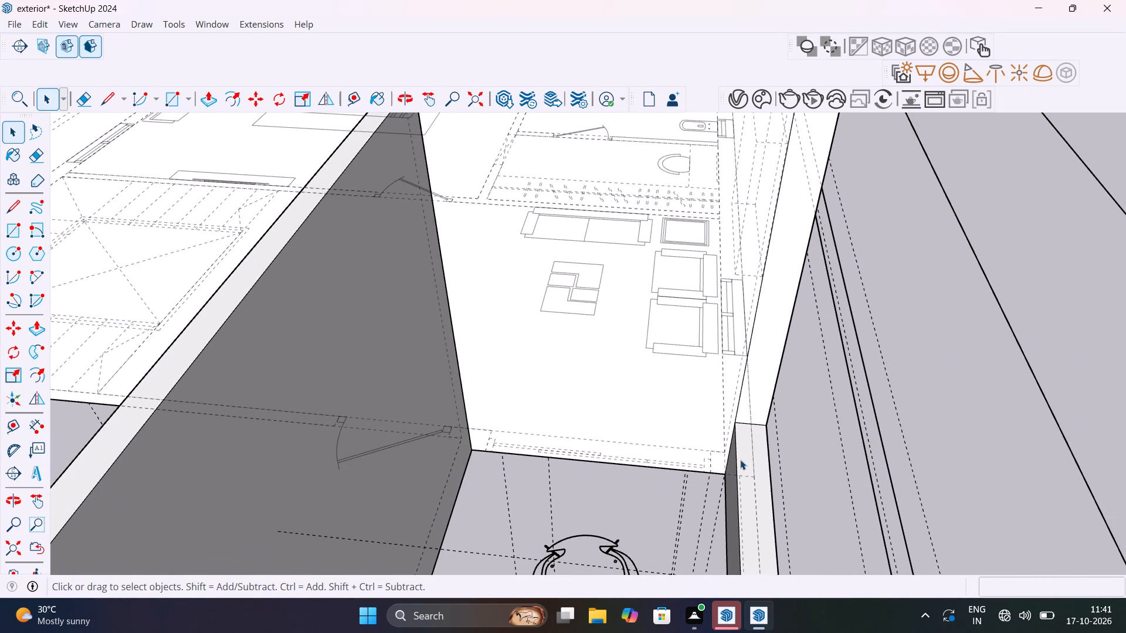
pyautogui.press('t')
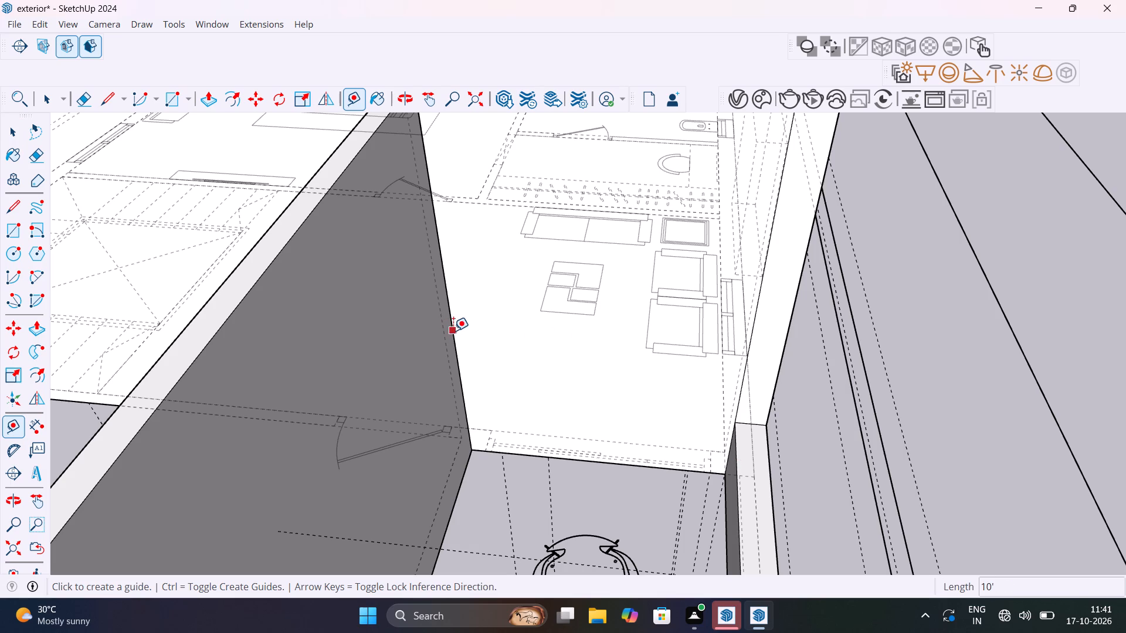
pyautogui.click(452, 330)
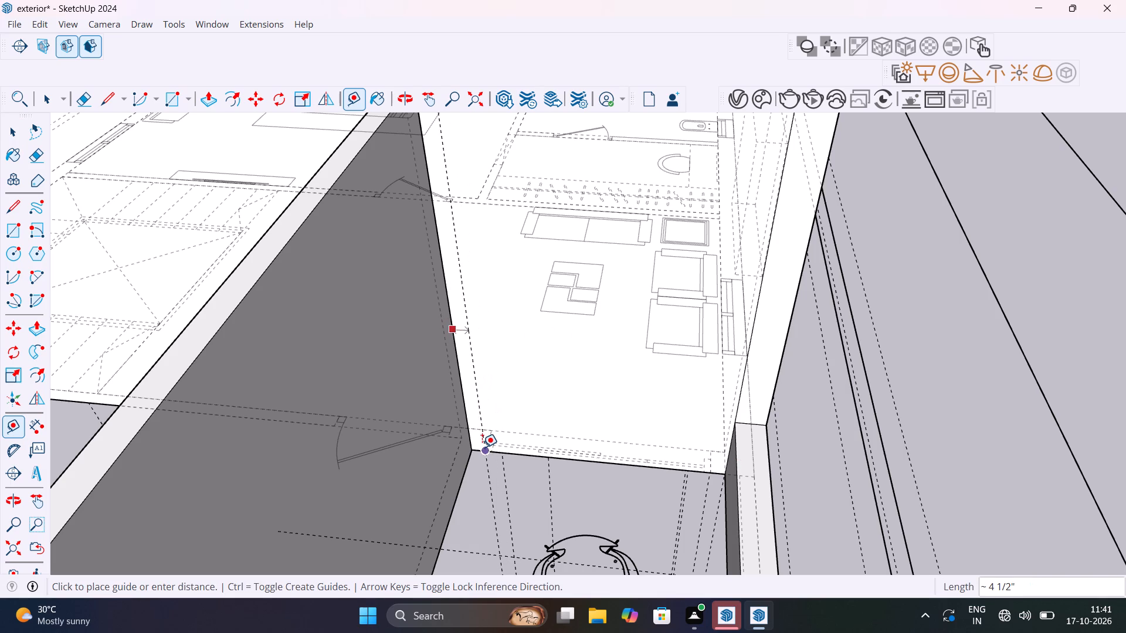
pyautogui.click(482, 447)
pyautogui.click(477, 379)
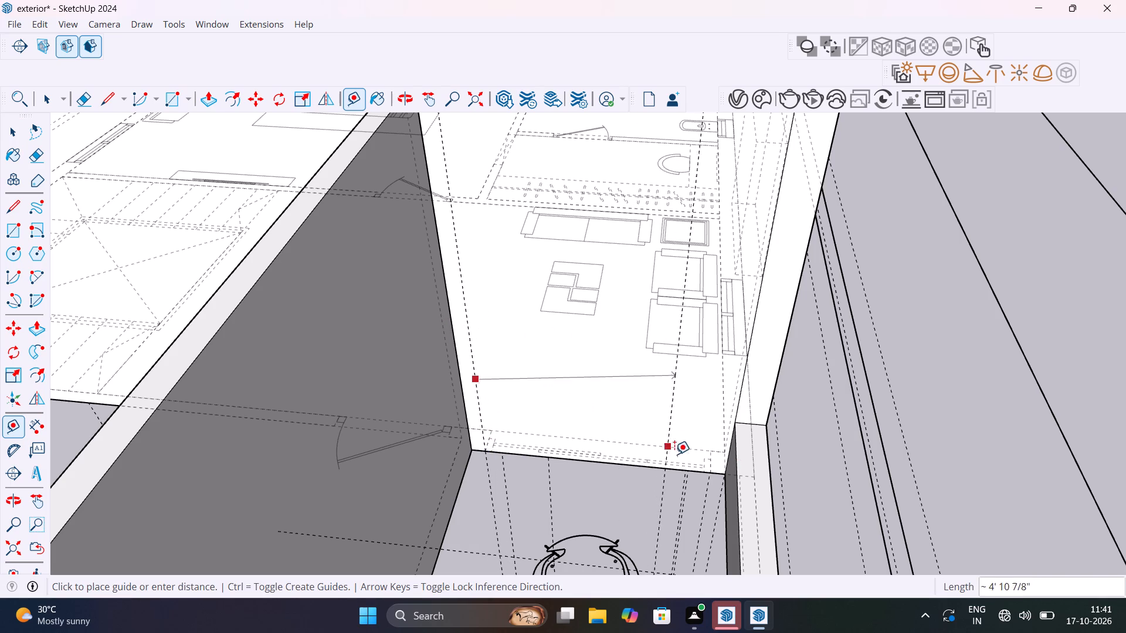
pyautogui.click(708, 467)
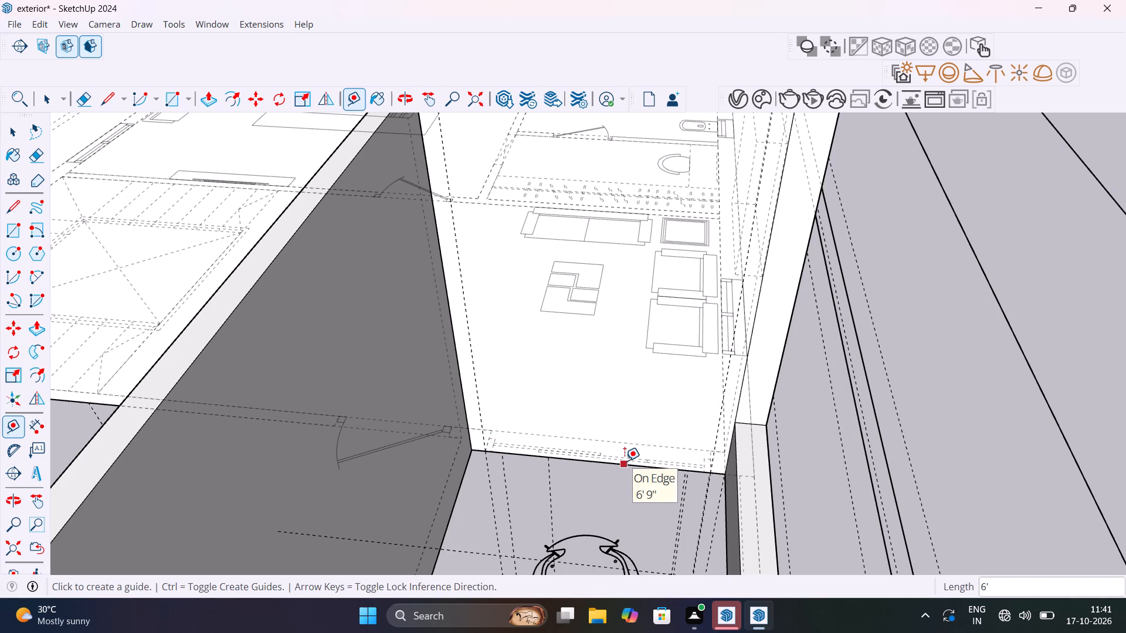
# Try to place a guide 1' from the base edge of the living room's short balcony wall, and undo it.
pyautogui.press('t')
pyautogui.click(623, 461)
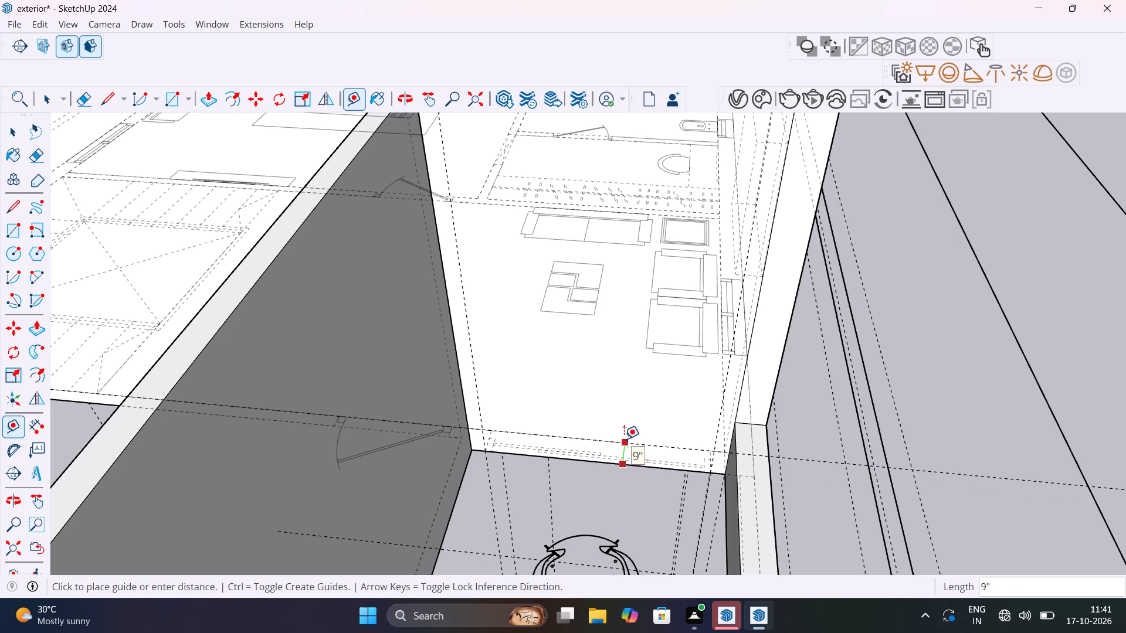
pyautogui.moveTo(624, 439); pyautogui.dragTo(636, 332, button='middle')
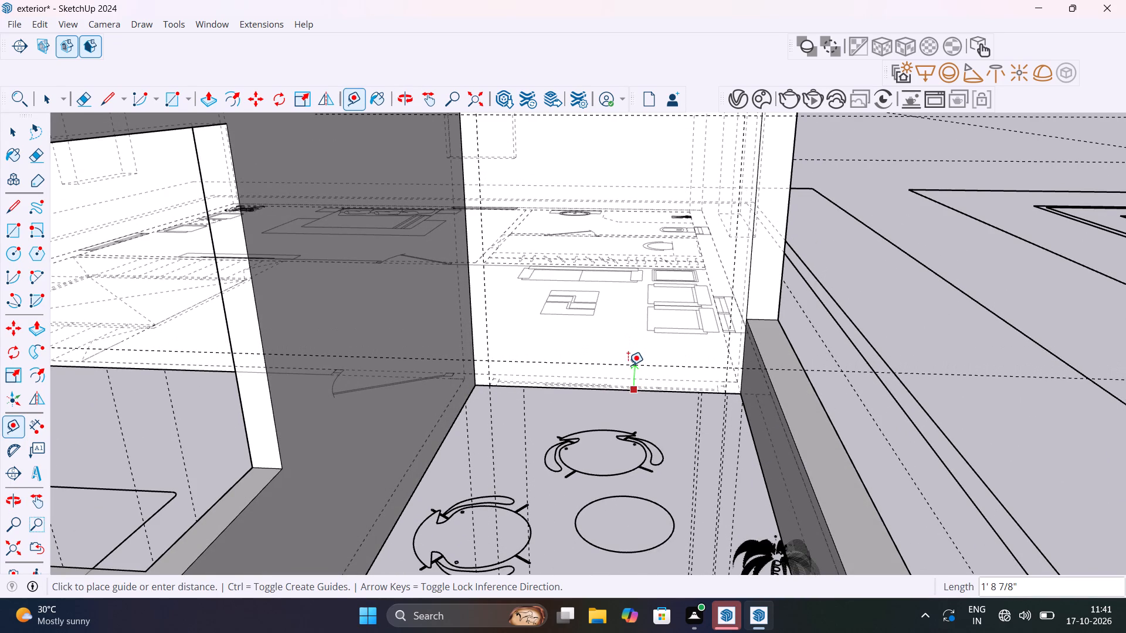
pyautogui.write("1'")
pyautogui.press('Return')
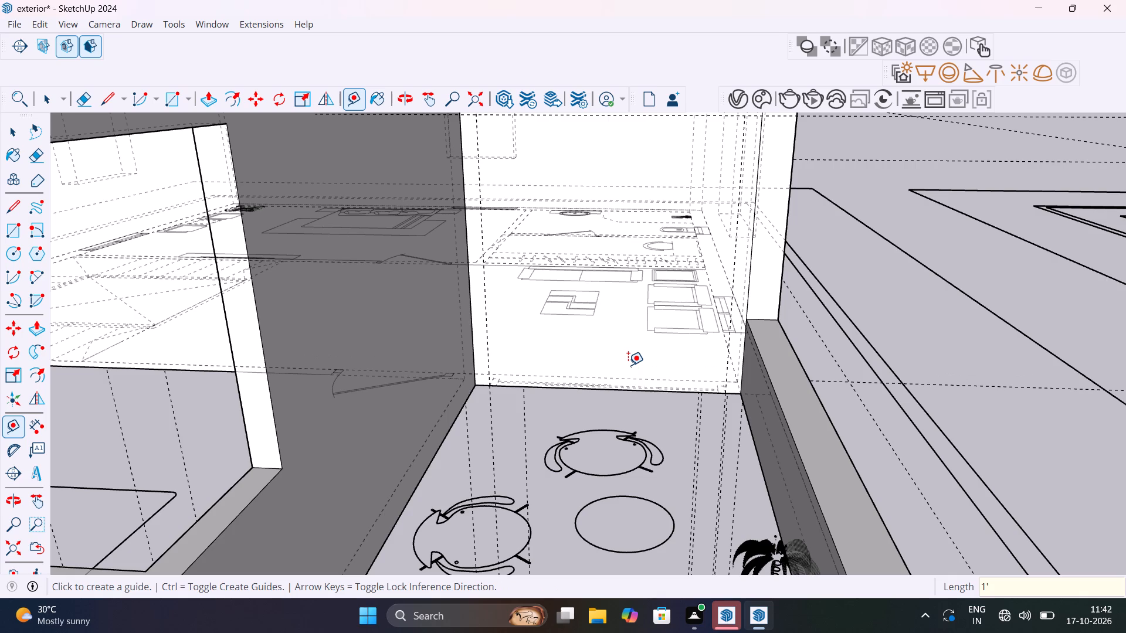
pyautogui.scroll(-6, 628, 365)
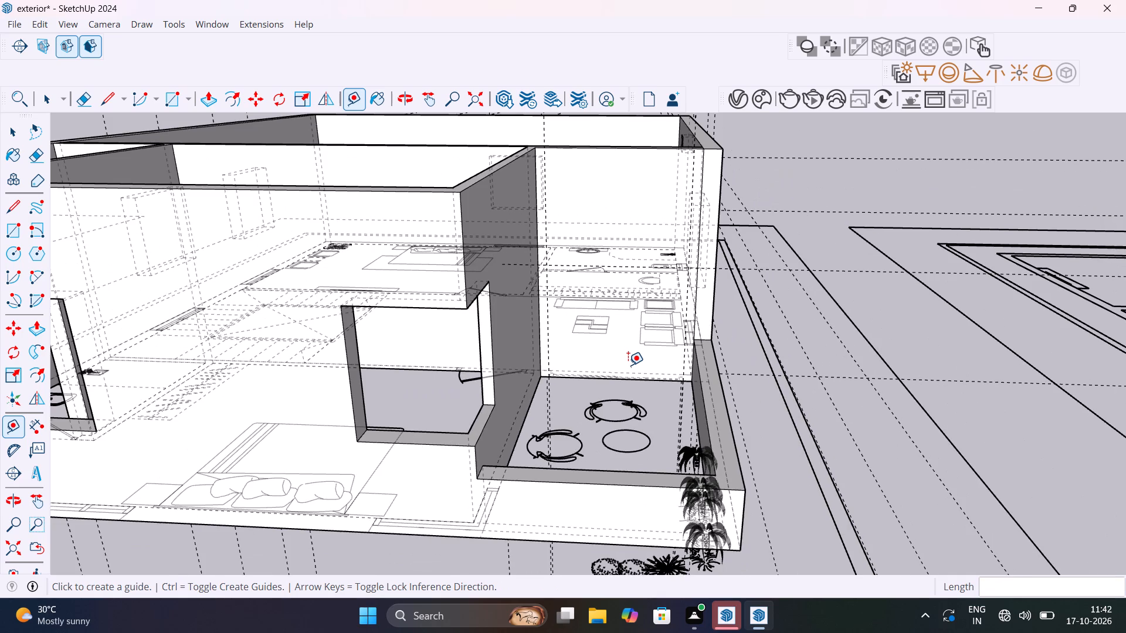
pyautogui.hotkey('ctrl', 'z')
# Place a horizontal guide 4" above the base edge of the living room's short balcony wall.
pyautogui.scroll(7, 626, 366)
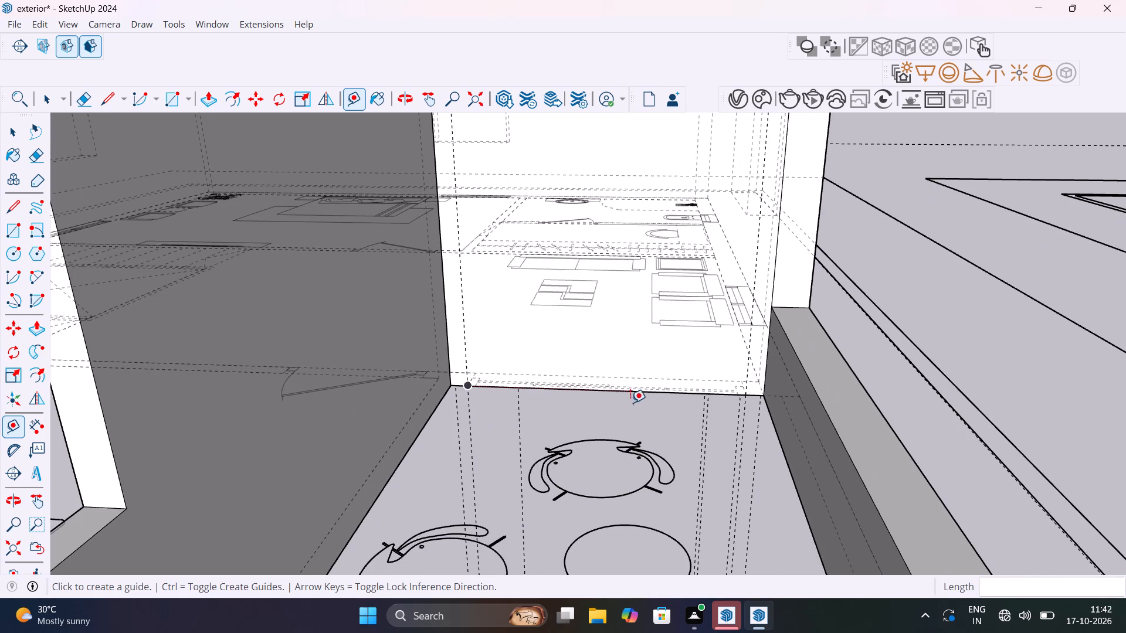
pyautogui.click(617, 390)
pyautogui.press('Up')
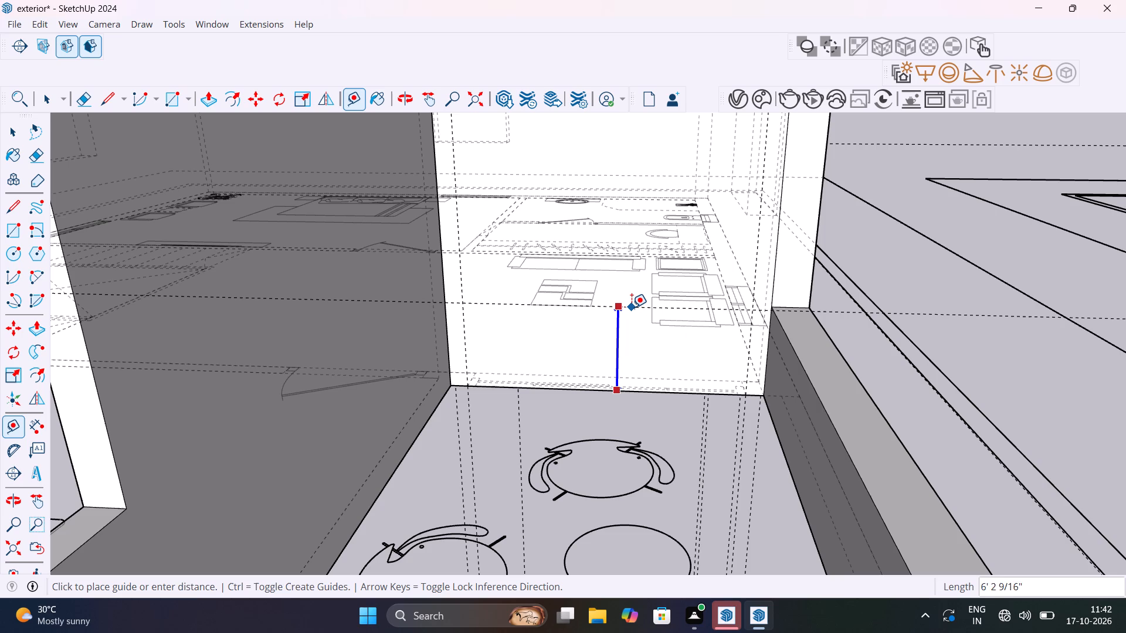
pyautogui.write("1'")
pyautogui.press('Return')
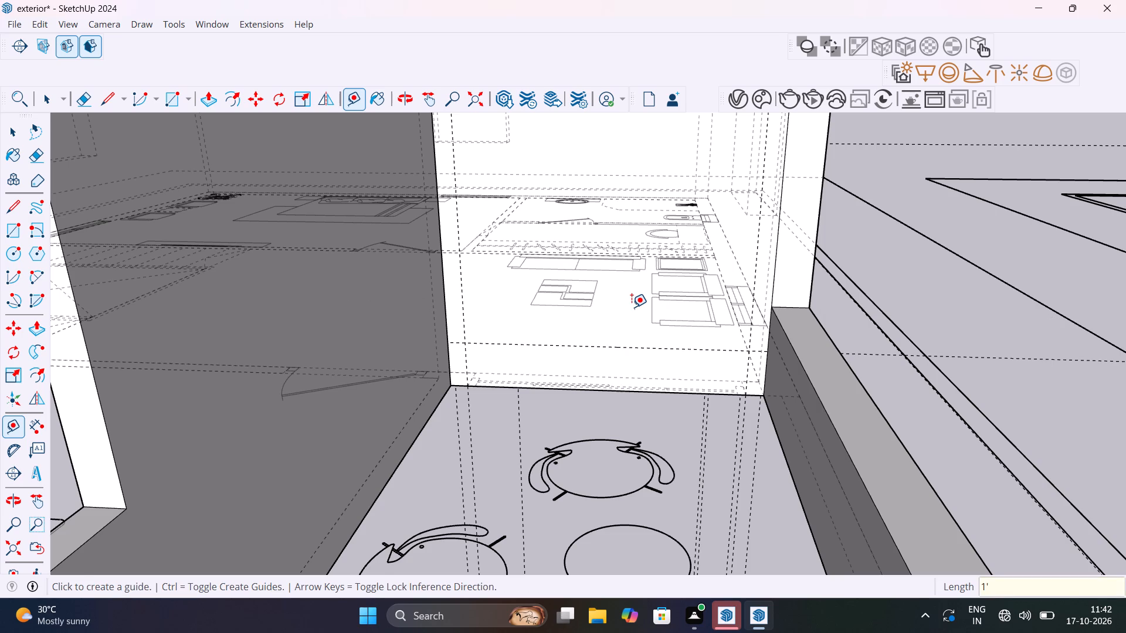
pyautogui.write('9"')
pyautogui.press('Return')
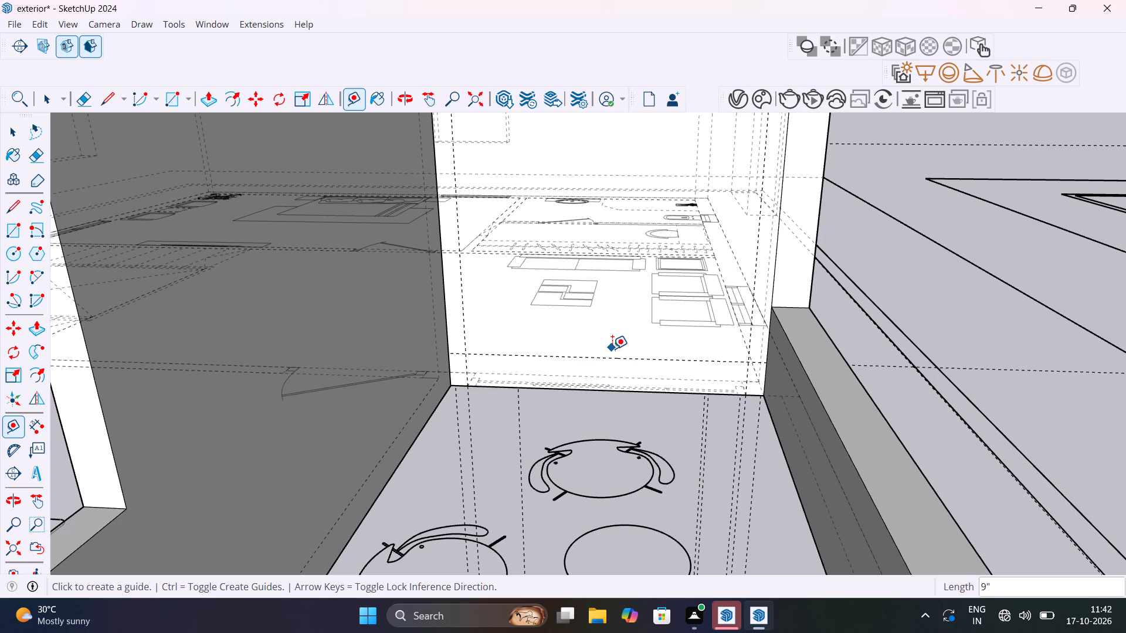
pyautogui.write('4"')
pyautogui.press('Return')
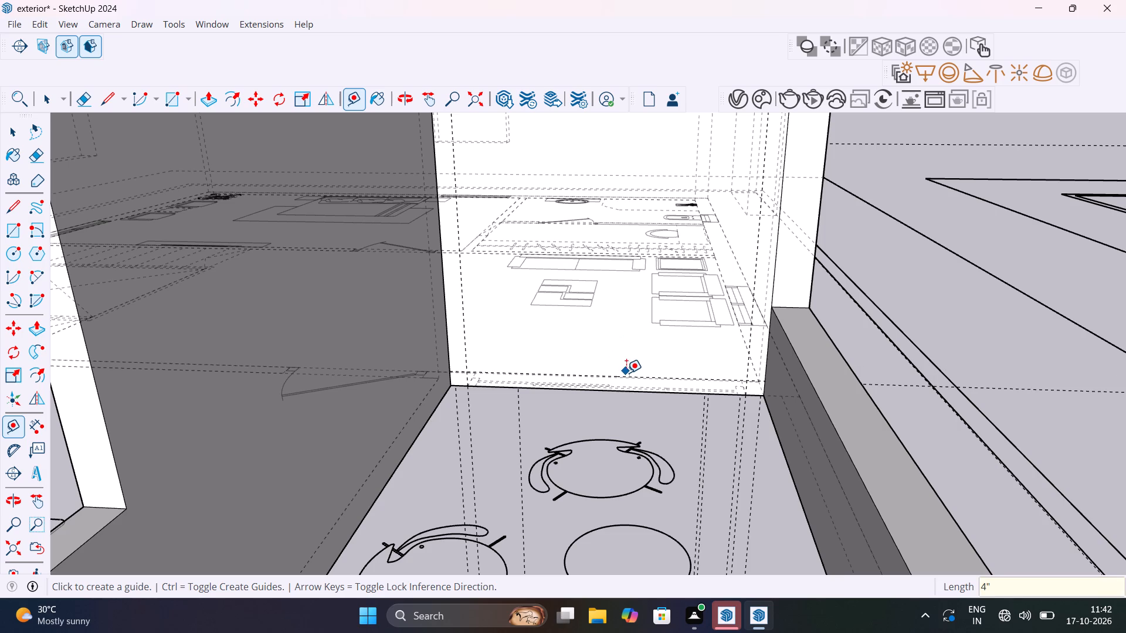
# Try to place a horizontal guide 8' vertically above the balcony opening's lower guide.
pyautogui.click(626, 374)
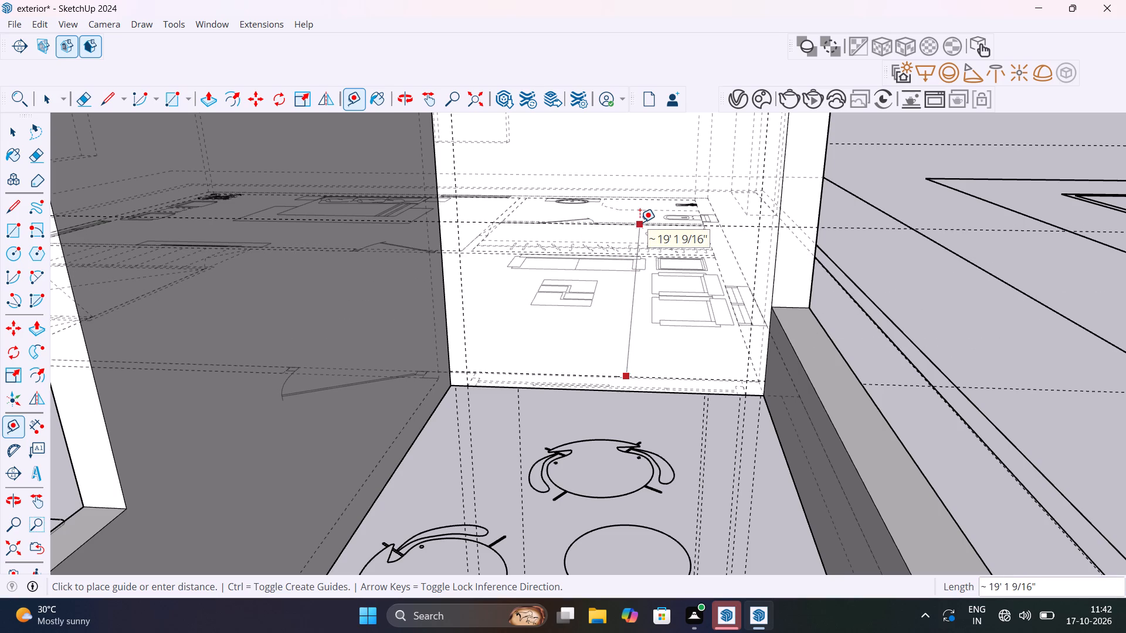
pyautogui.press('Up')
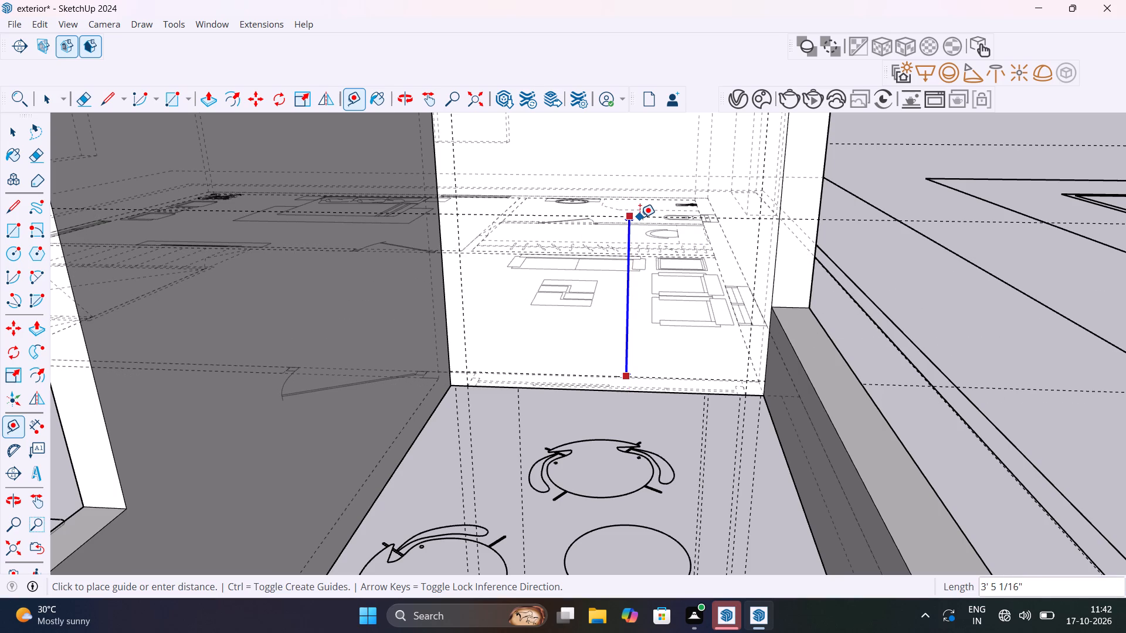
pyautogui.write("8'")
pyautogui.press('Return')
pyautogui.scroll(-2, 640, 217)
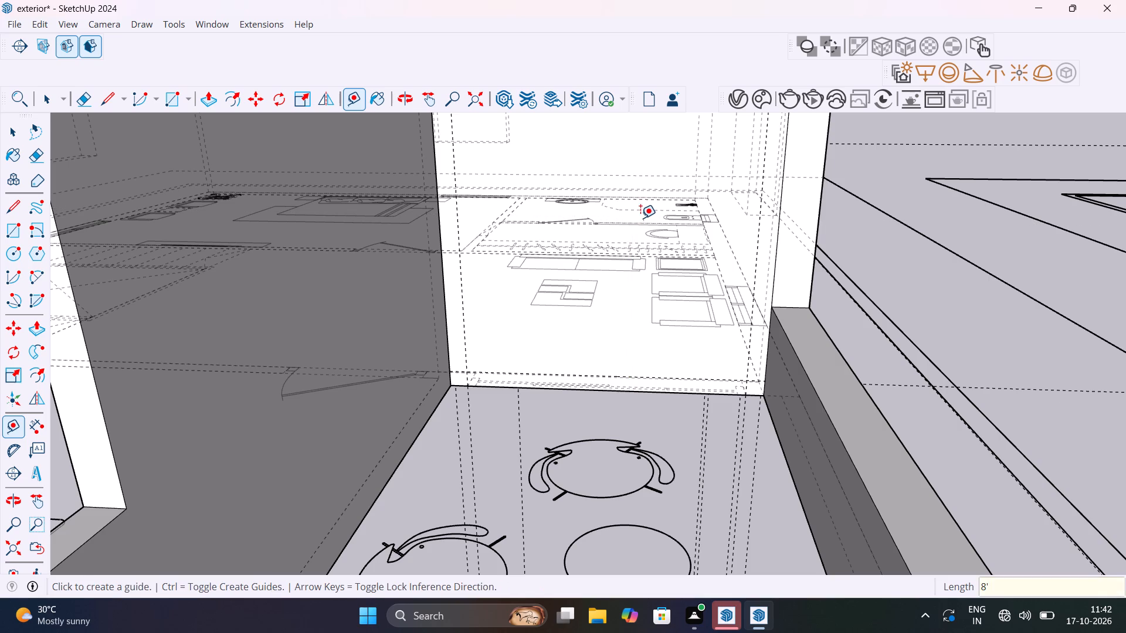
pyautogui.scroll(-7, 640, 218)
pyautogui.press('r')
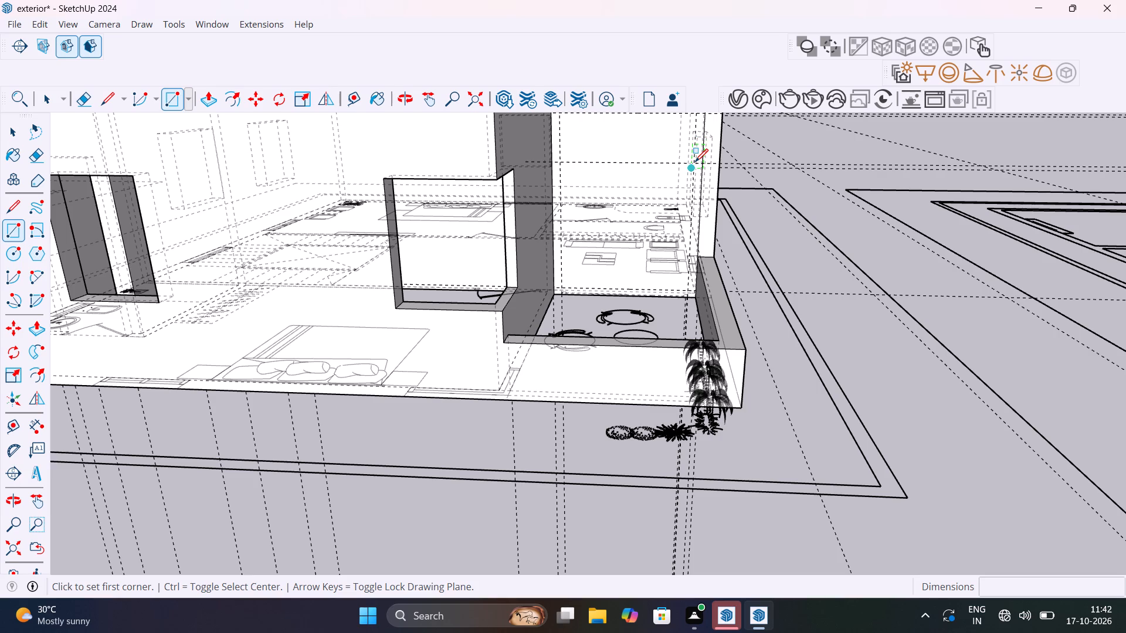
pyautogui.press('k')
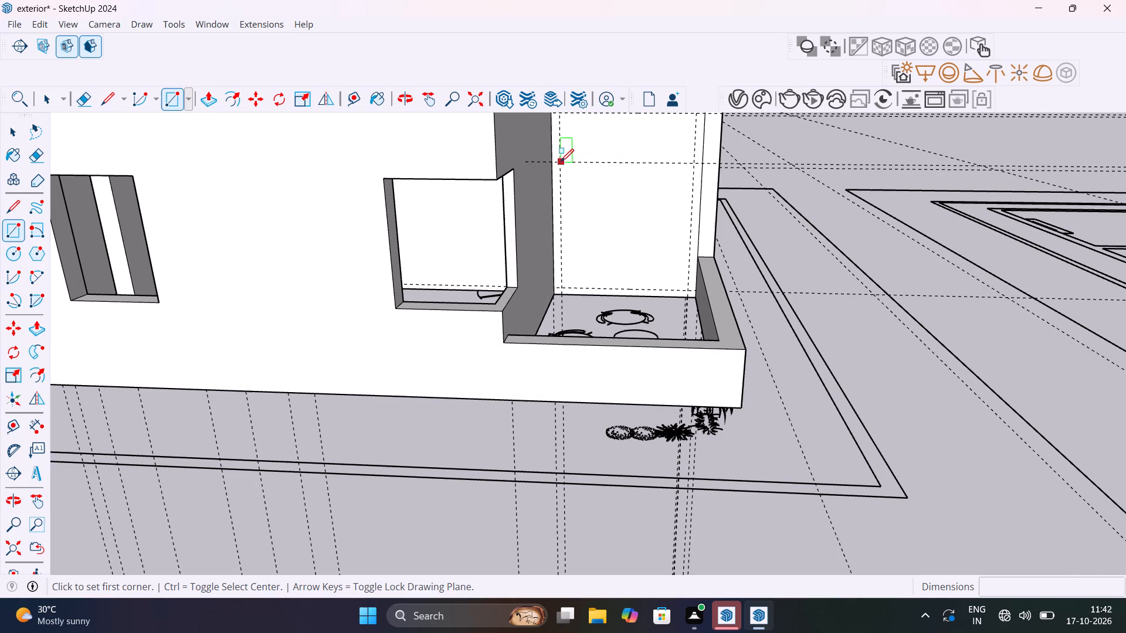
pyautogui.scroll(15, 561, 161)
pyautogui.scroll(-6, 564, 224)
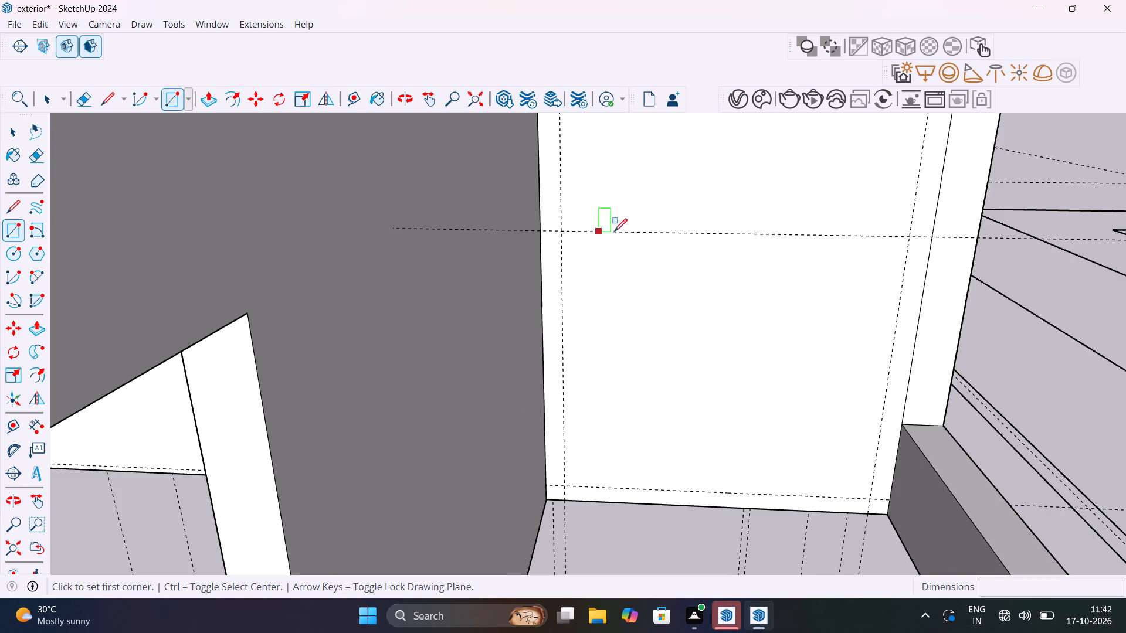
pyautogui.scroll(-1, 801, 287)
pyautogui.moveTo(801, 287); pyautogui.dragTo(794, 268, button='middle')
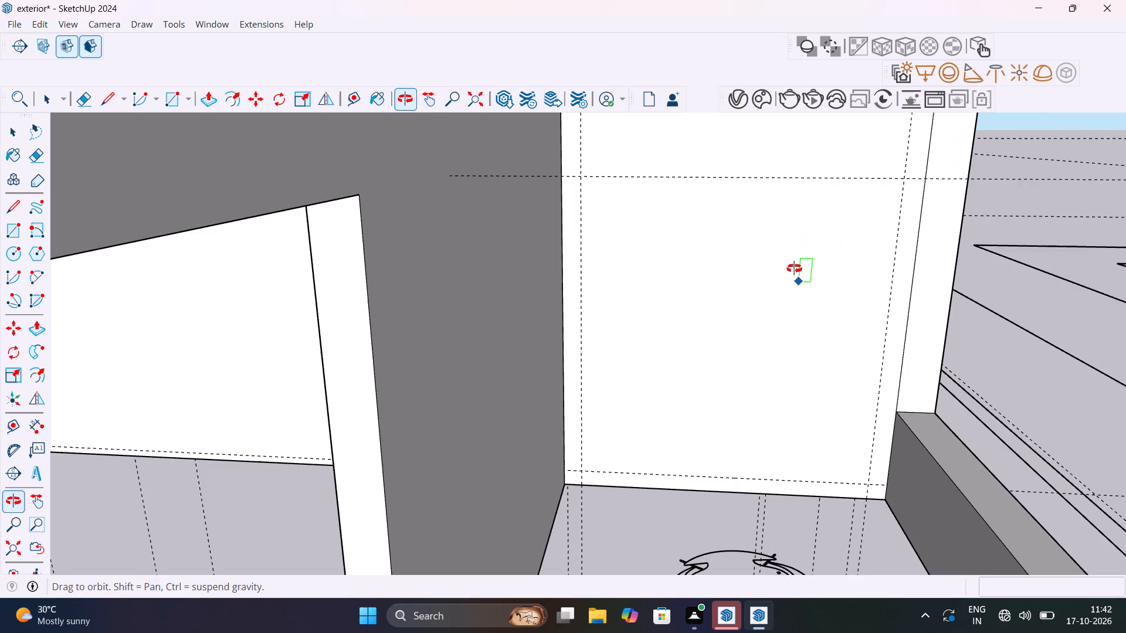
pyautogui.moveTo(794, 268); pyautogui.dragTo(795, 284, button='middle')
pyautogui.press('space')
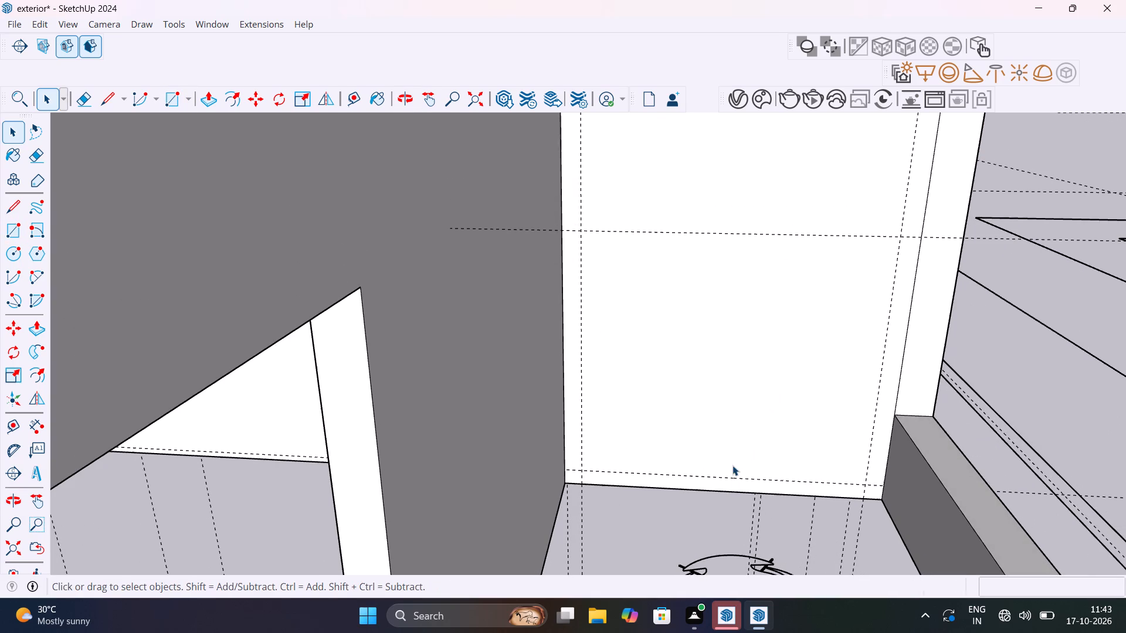
# Place a horizontal guide on the balcony wall face, 8' above the balcony opening's lower guide.
pyautogui.press('t')
pyautogui.click(737, 475)
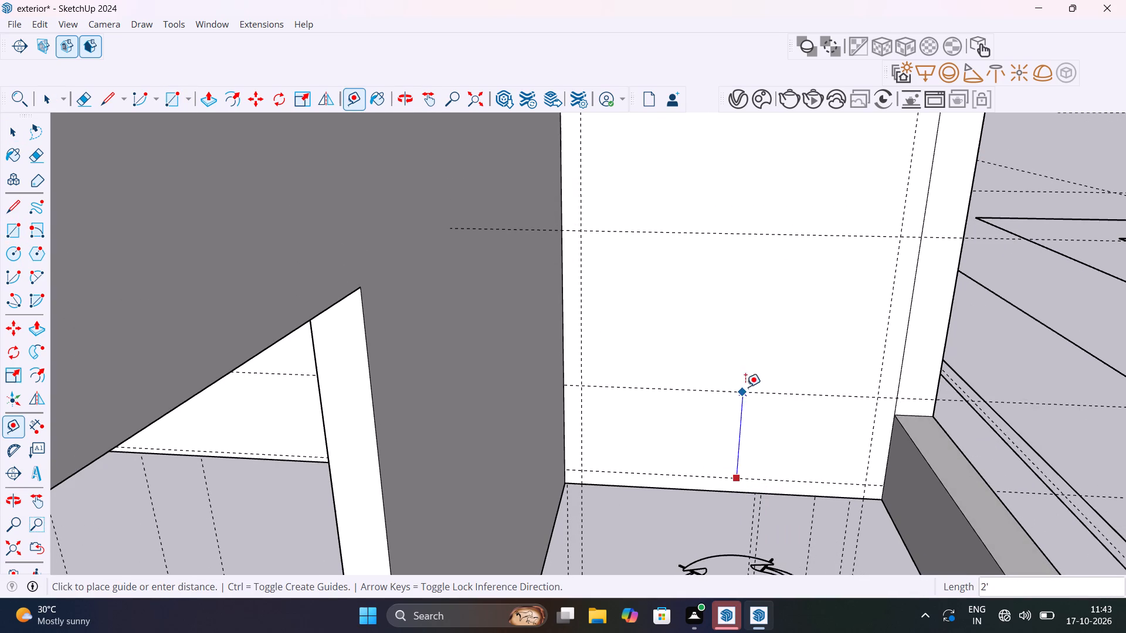
pyautogui.write("8'")
pyautogui.press('Return')
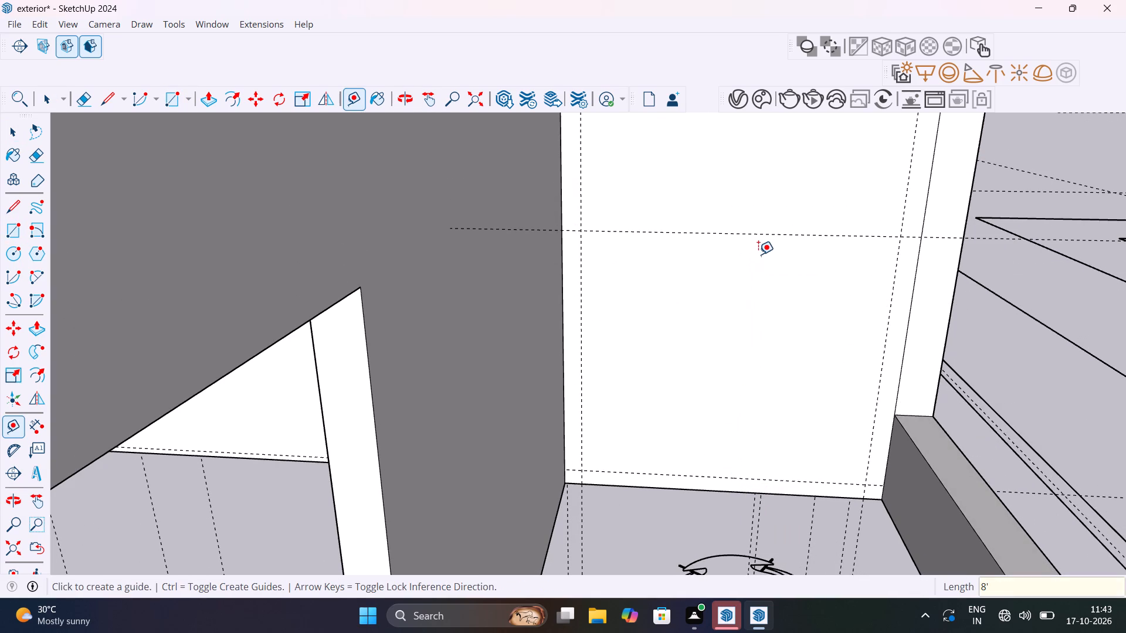
# Delete the stray horizontal guide between the balcony opening's top and bottom guides.
pyautogui.moveTo(760, 254); pyautogui.dragTo(702, 329, button='middle')
pyautogui.scroll(-5, 702, 329)
pyautogui.moveTo(695, 360); pyautogui.dragTo(722, 326, button='middle')
pyautogui.press('space')
pyautogui.click(735, 354)
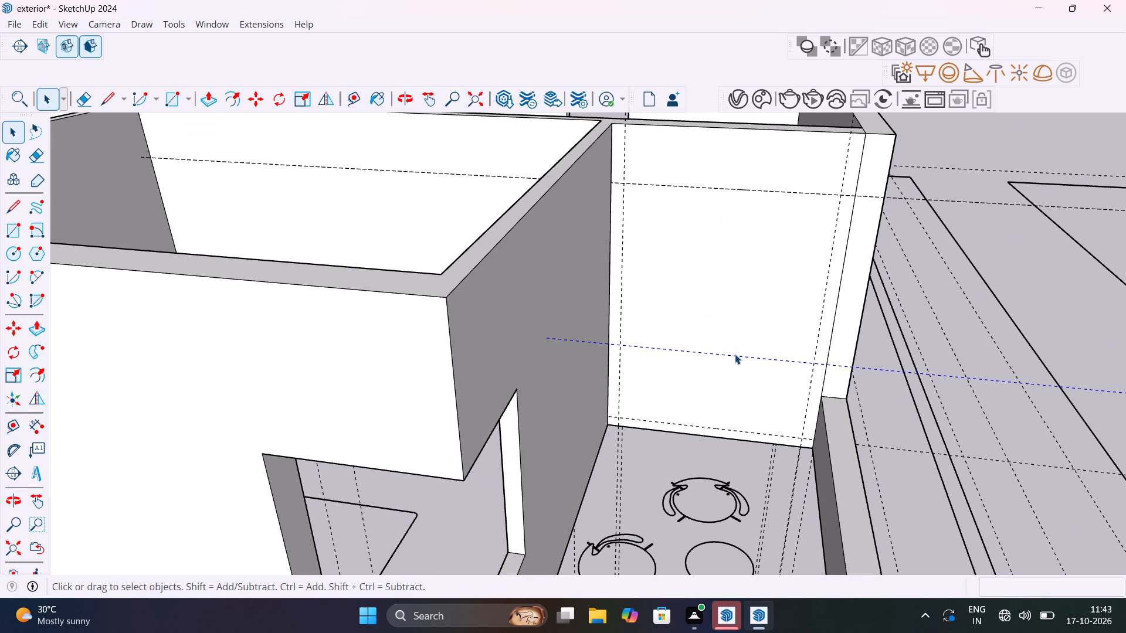
pyautogui.press('BackSpace')
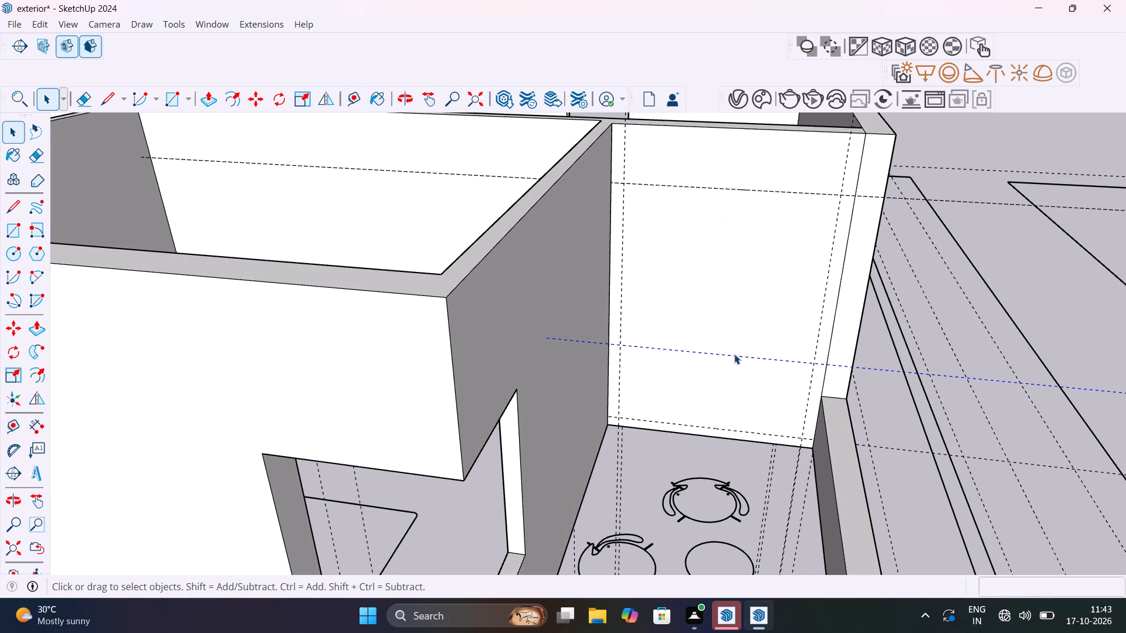
pyautogui.press('Delete')
# Draw a 6' by 8' rectangle between the balcony opening guides and push it 9" through the wall to cut the opening.
pyautogui.press('r')
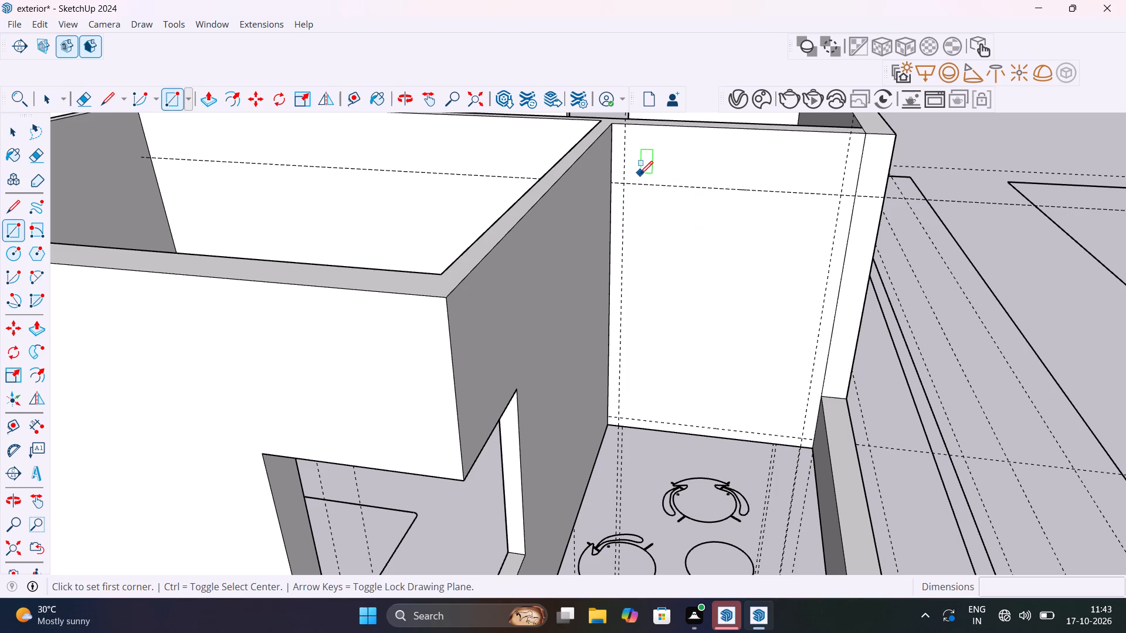
pyautogui.click(626, 185)
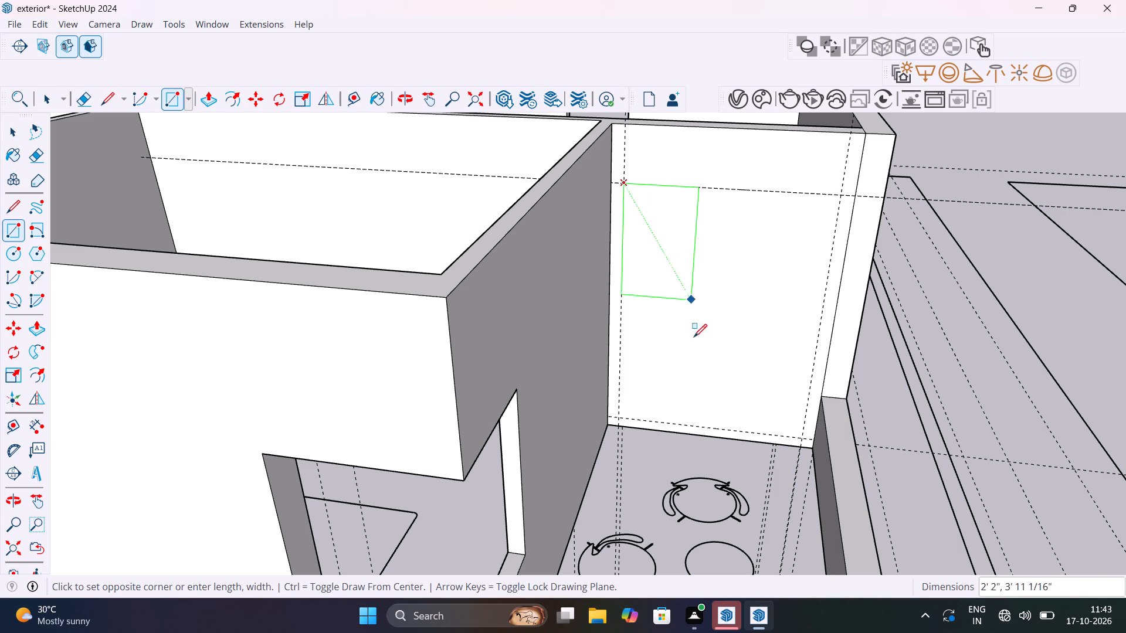
pyautogui.click(804, 435)
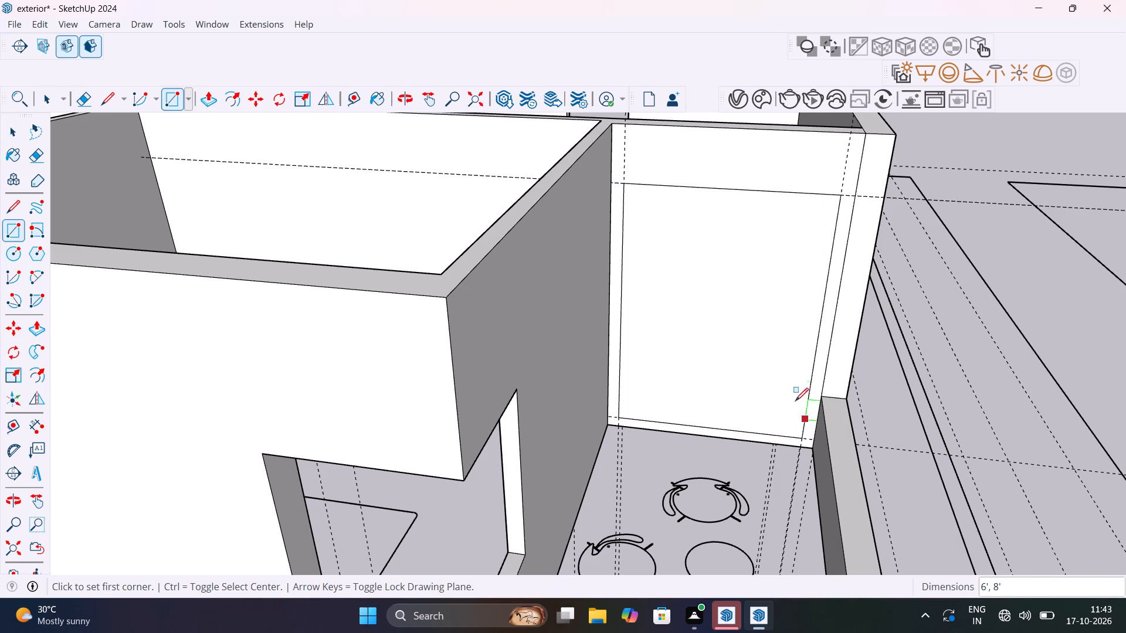
pyautogui.press('p')
pyautogui.click(728, 358)
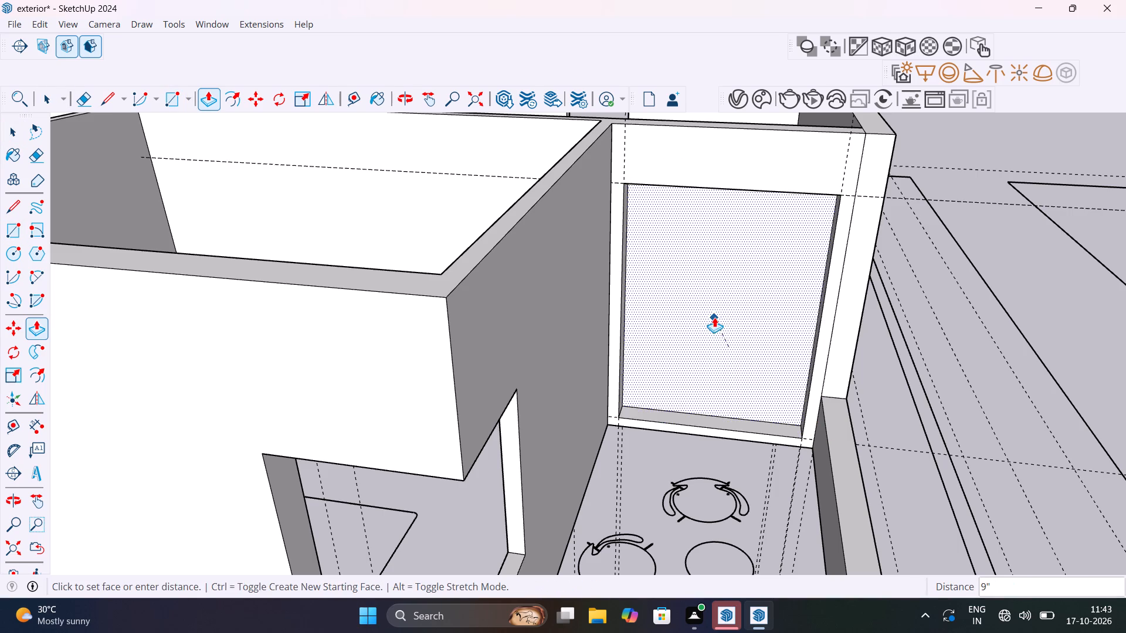
pyautogui.scroll(1, 736, 313)
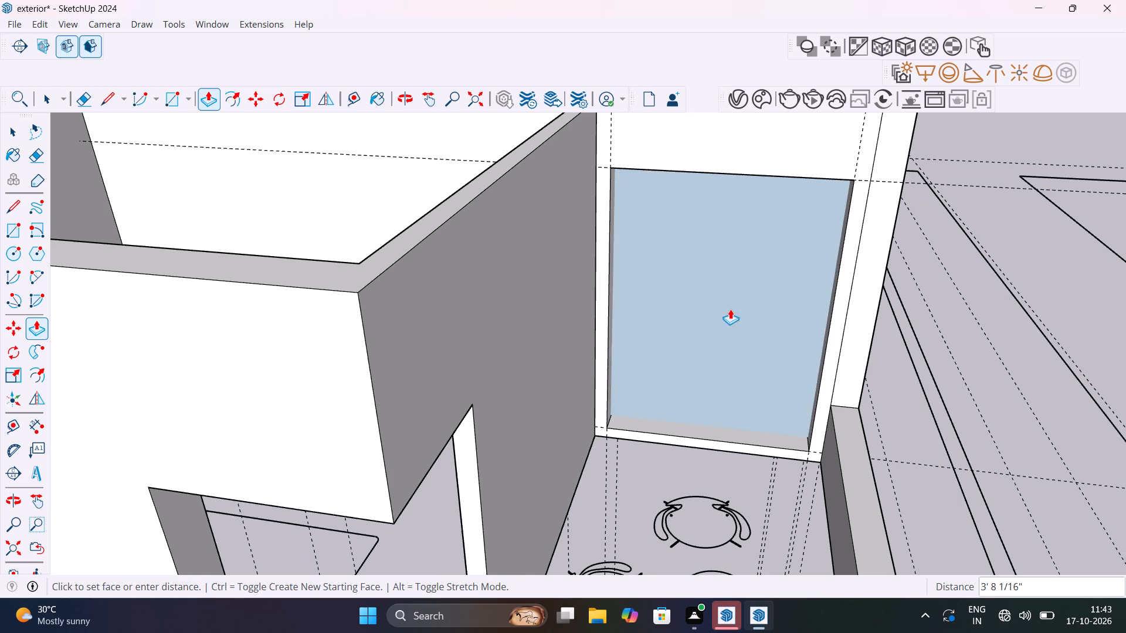
pyautogui.click(696, 297)
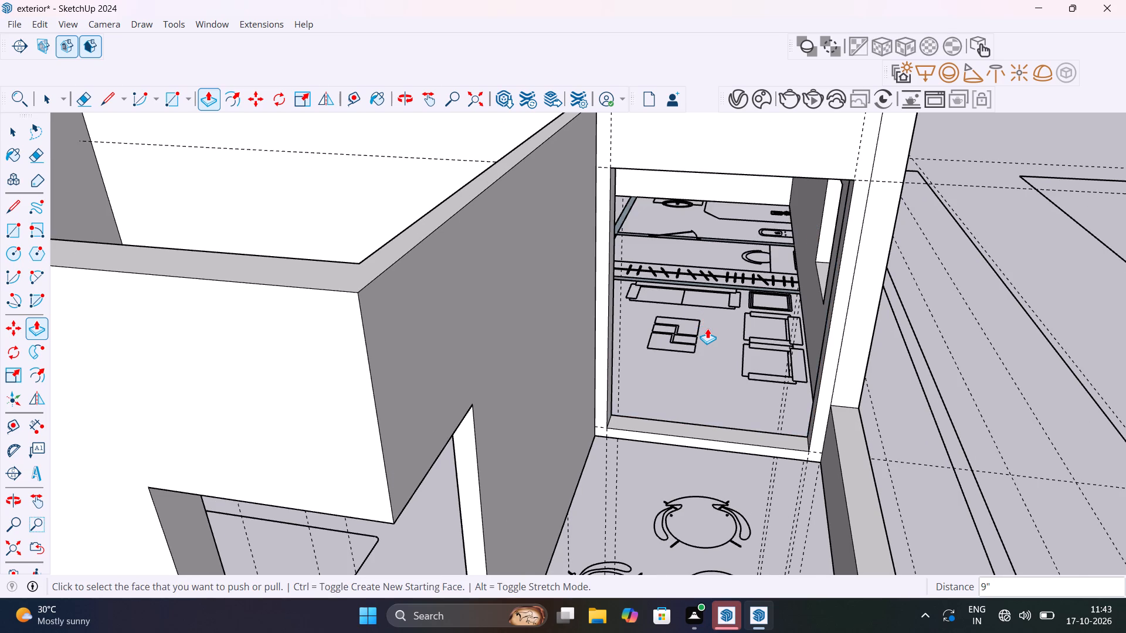
pyautogui.scroll(-7, 707, 328)
pyautogui.press('space')
pyautogui.click(855, 365)
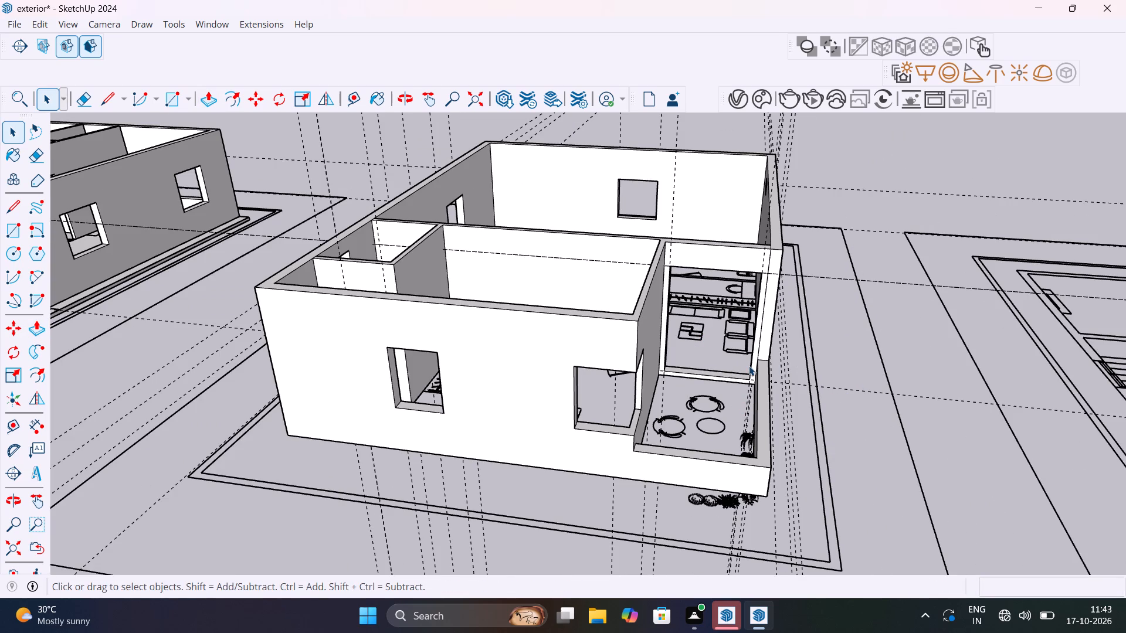
# Show the hidden back edges and examine the middle building's walls and openings against the floor plan from its other sides.
pyautogui.press('k')
pyautogui.moveTo(681, 405); pyautogui.dragTo(596, 450, button='middle')
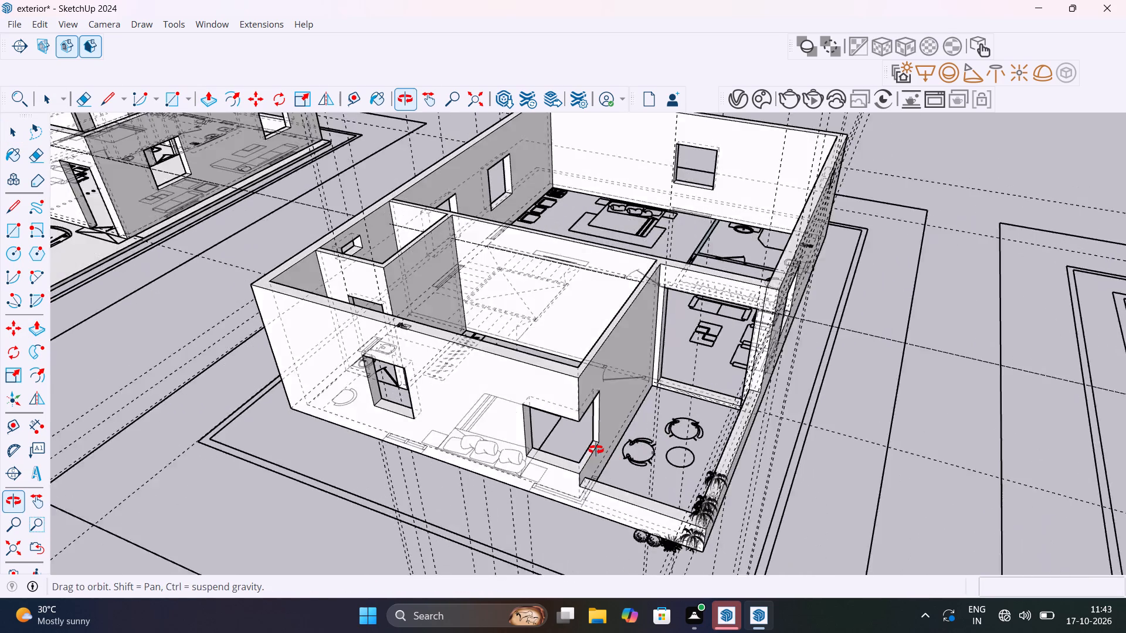
pyautogui.moveTo(596, 450); pyautogui.dragTo(201, 384, button='middle')
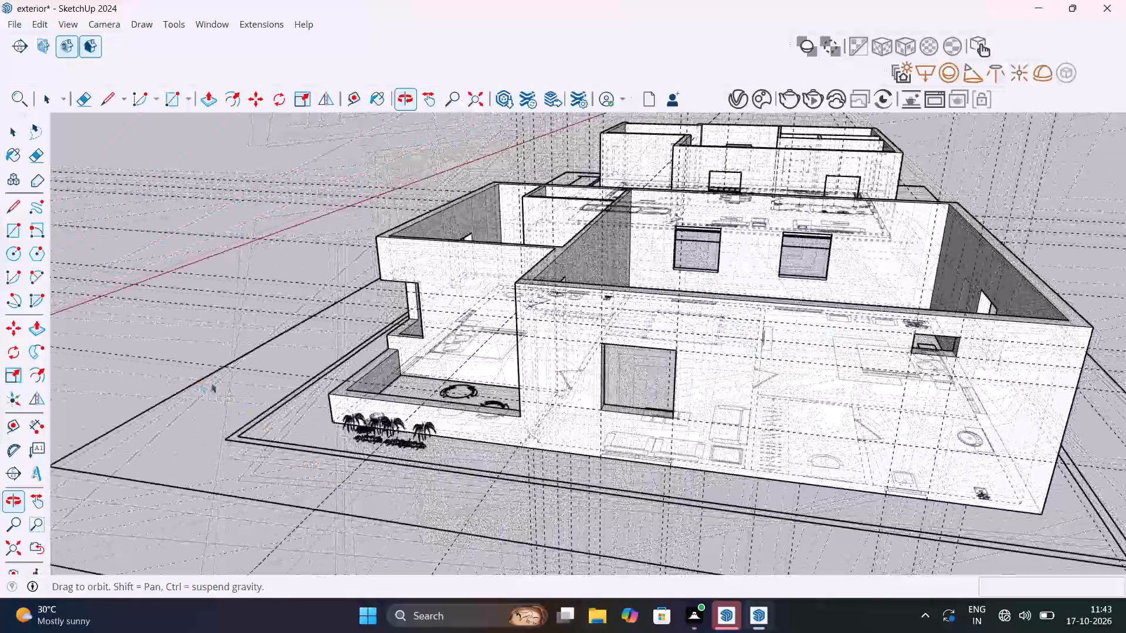
pyautogui.moveTo(748, 370); pyautogui.dragTo(742, 417, button='middle')
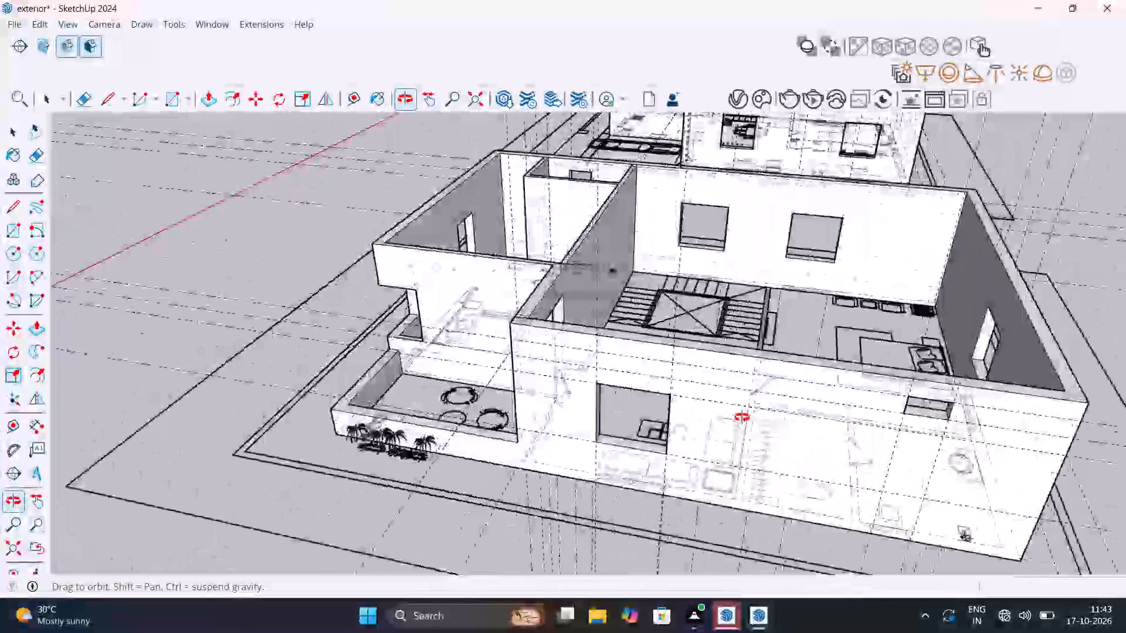
pyautogui.moveTo(742, 417); pyautogui.dragTo(446, 371, button='middle')
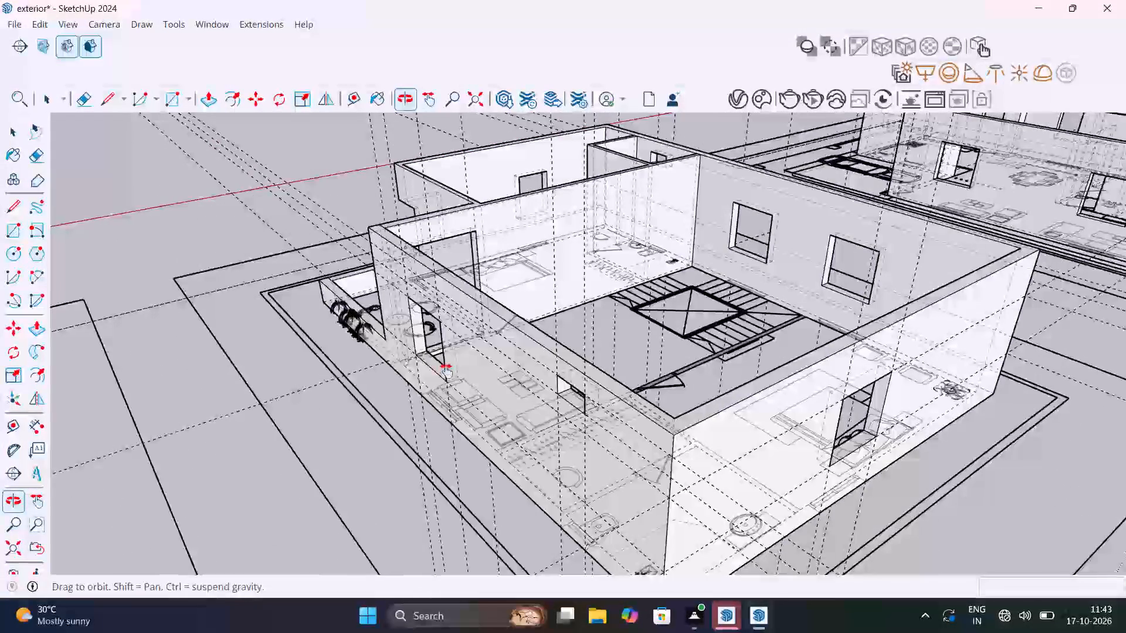
pyautogui.moveTo(446, 371); pyautogui.dragTo(324, 346, button='middle')
pyautogui.scroll(-2, 643, 326)
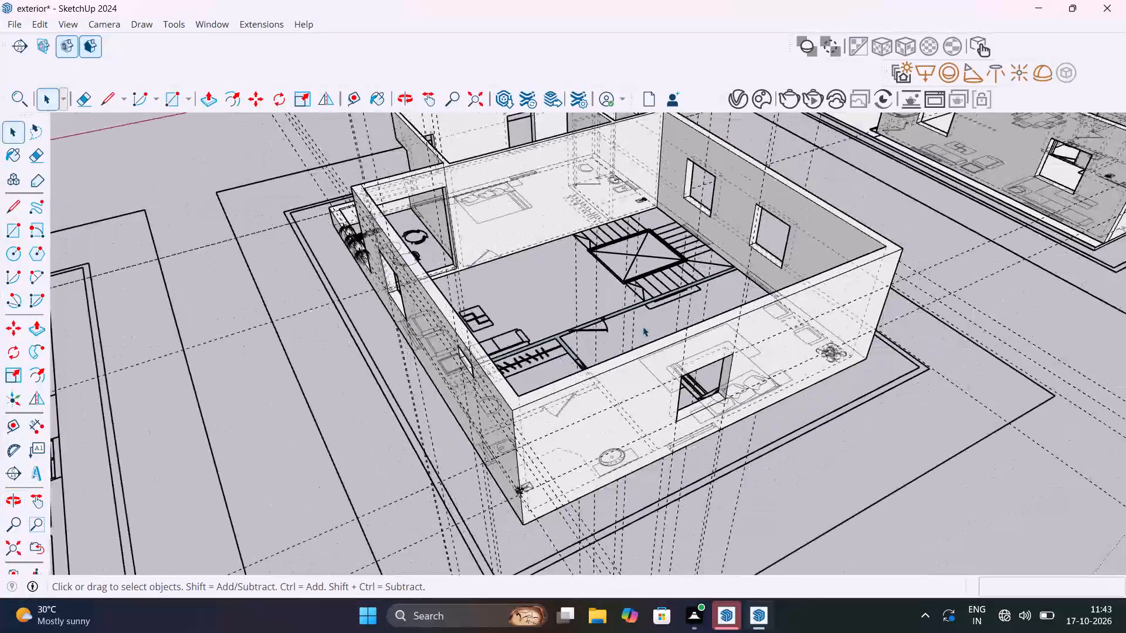
# Examine the middle building's outer walls and cut openings from all sides and from above.
pyautogui.moveTo(656, 335); pyautogui.dragTo(502, 328, button='middle')
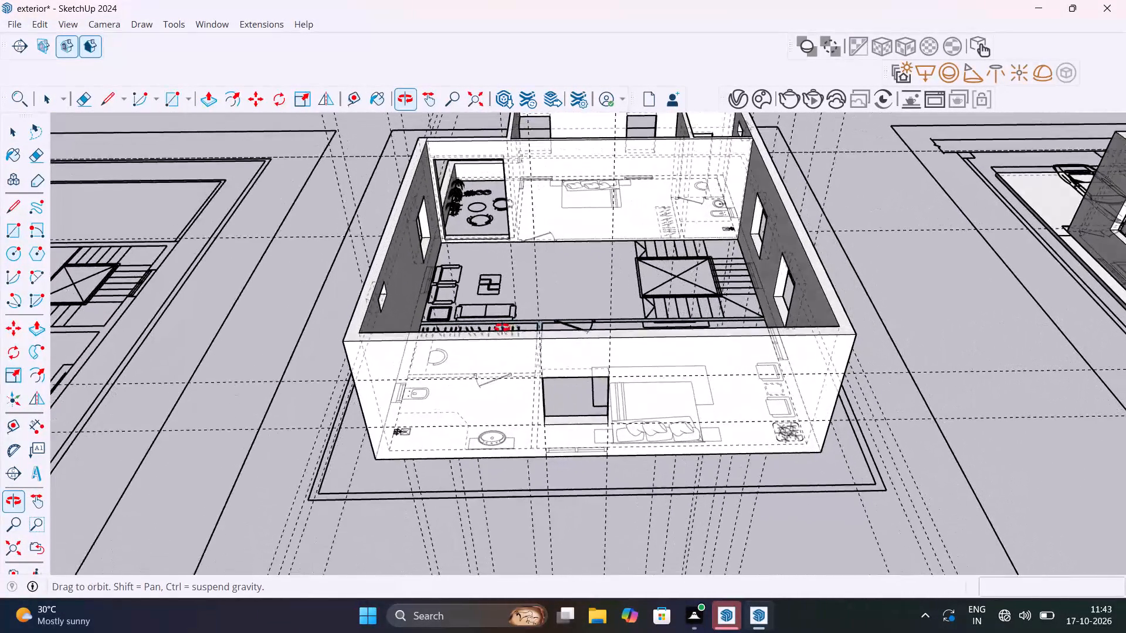
pyautogui.moveTo(502, 328); pyautogui.dragTo(432, 313, button='middle')
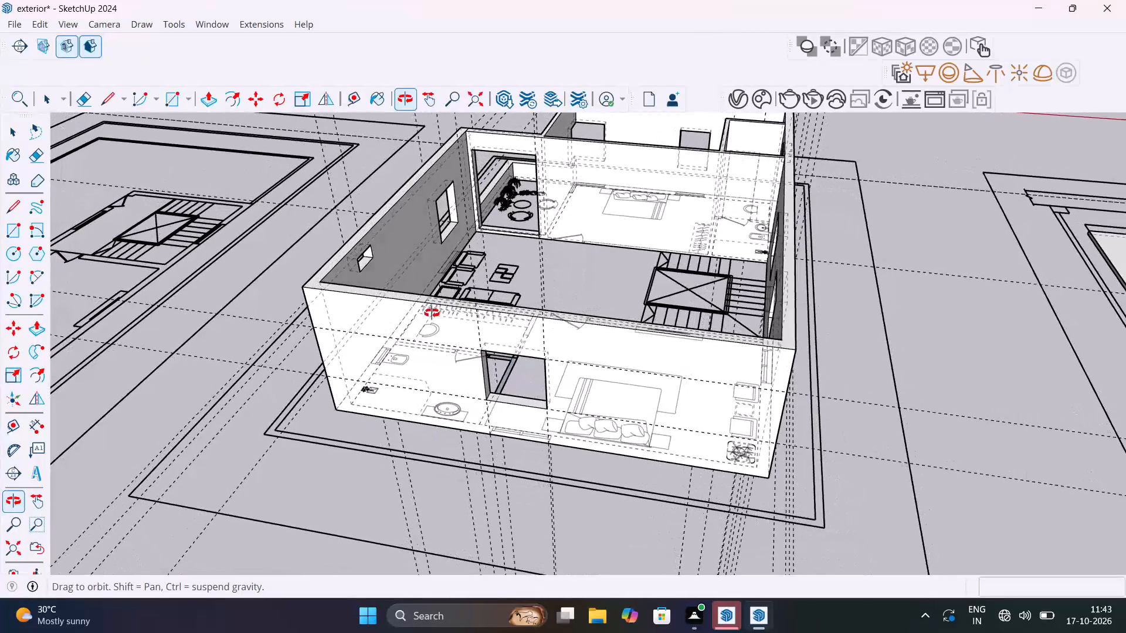
pyautogui.moveTo(432, 313); pyautogui.dragTo(713, 461, button='middle')
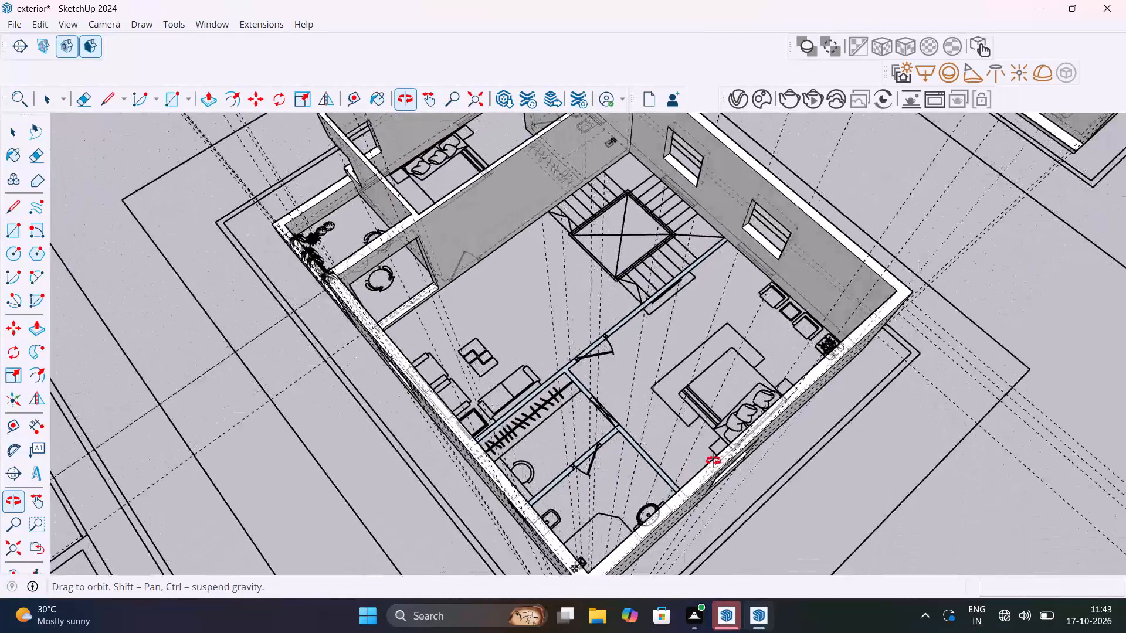
pyautogui.moveTo(713, 461); pyautogui.dragTo(1016, 80, button='middle')
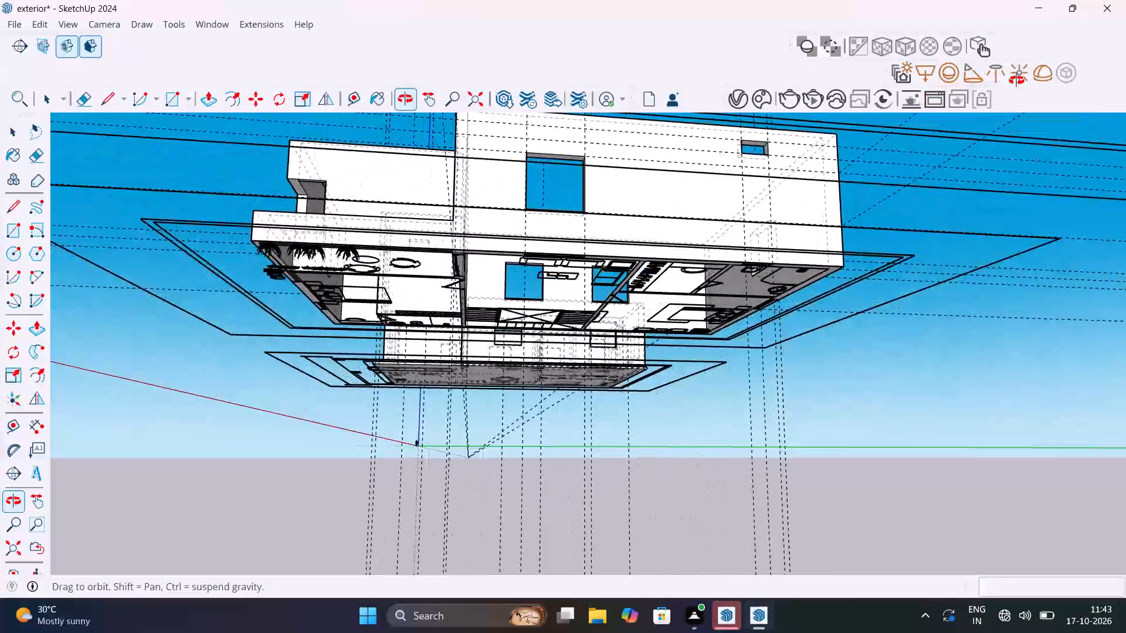
pyautogui.moveTo(1016, 80); pyautogui.dragTo(1088, 289, button='middle')
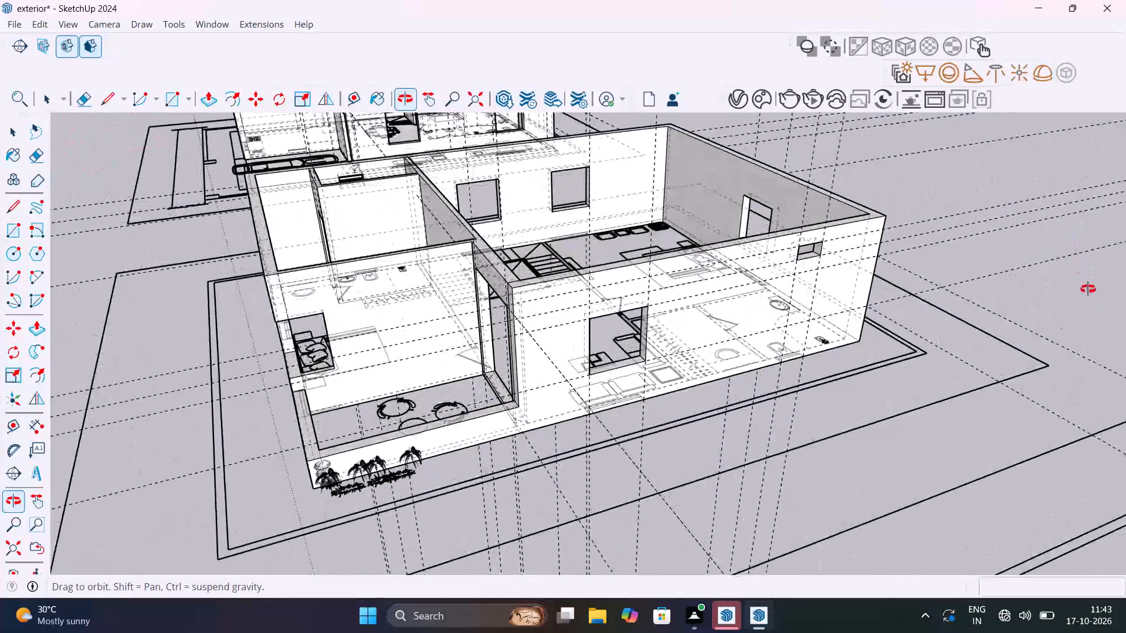
pyautogui.moveTo(1088, 289); pyautogui.dragTo(1086, 310, button='middle')
pyautogui.scroll(-7, 506, 267)
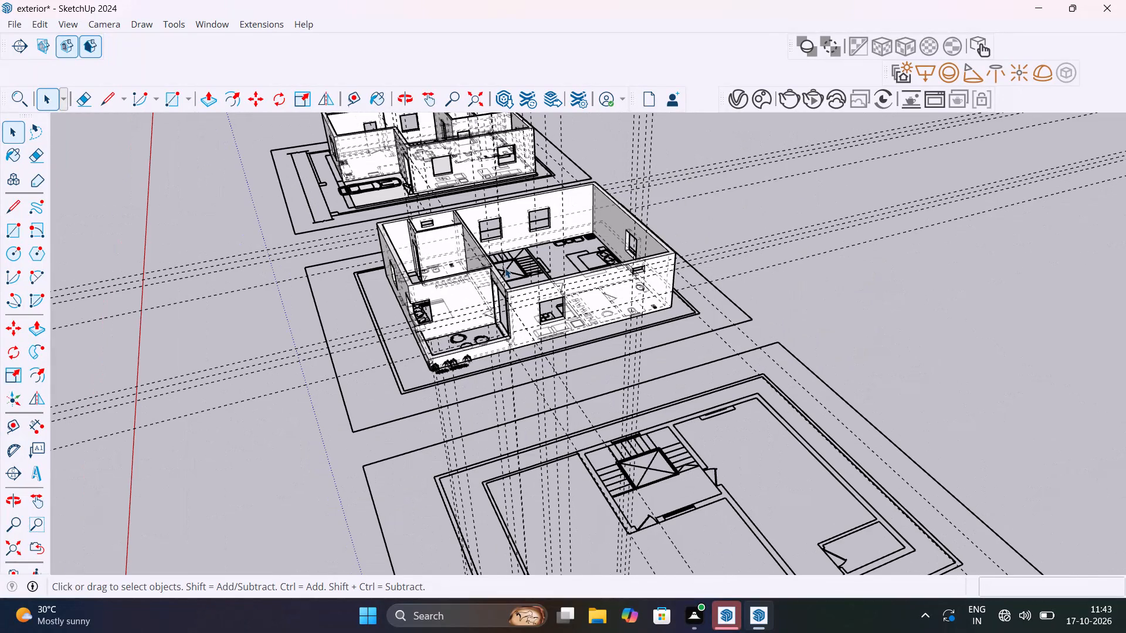
pyautogui.keyDown('shift'); pyautogui.moveTo(506, 270); pyautogui.dragTo(358, 290, button='middle'); pyautogui.keyUp('shift')
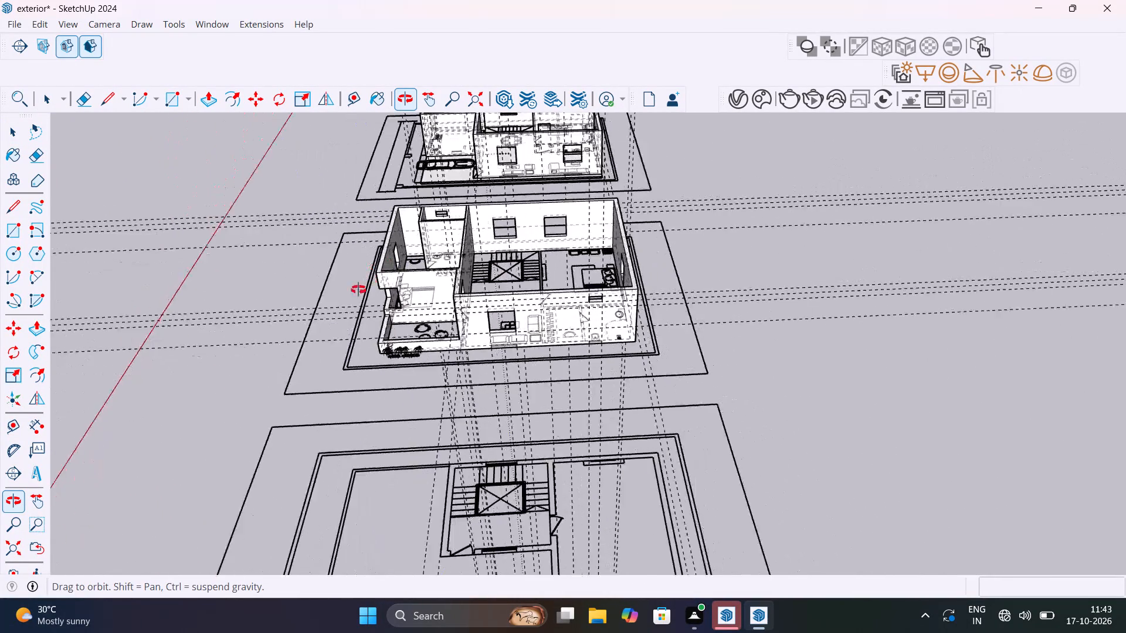
pyautogui.keyDown('shift'); pyautogui.moveTo(358, 290); pyautogui.dragTo(333, 373, button='middle'); pyautogui.keyUp('shift')
pyautogui.scroll(6, 554, 210)
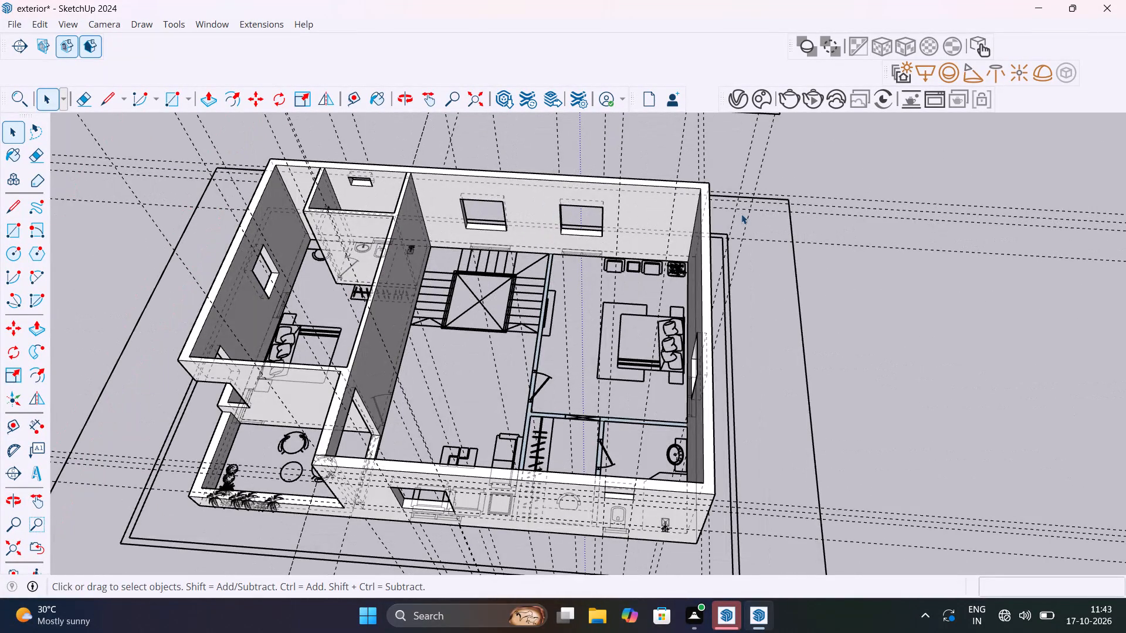
# Turn off the hidden back edges and delete all construction guides in the model.
pyautogui.press('k')
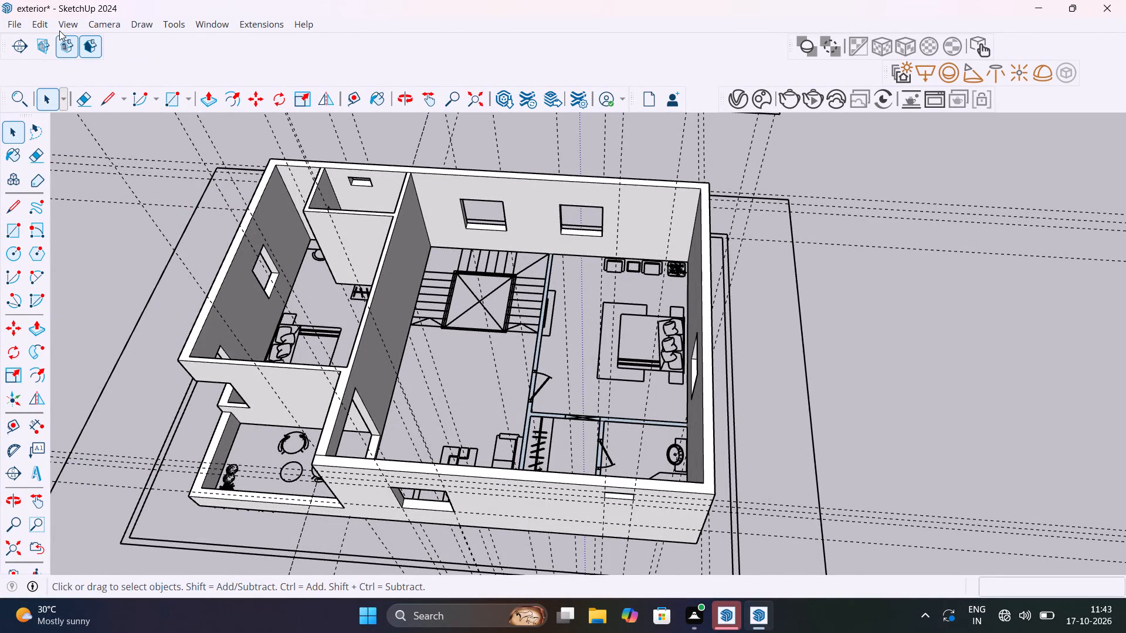
pyautogui.click(42, 29)
pyautogui.click(97, 166)
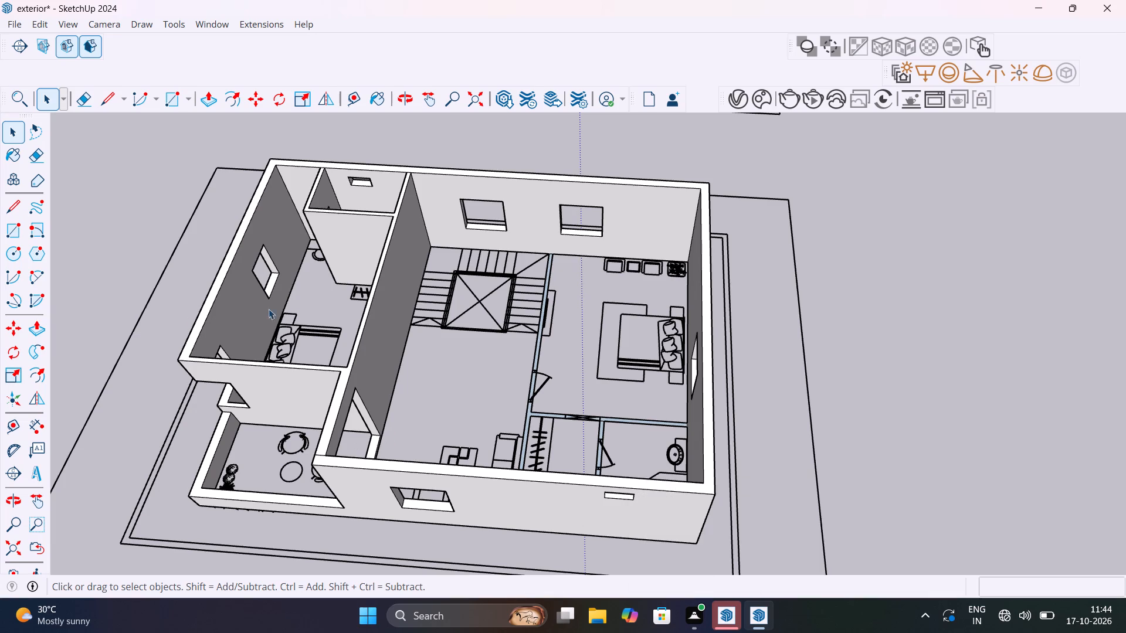
# Measure the length and depth of the wardrobe beside the small bathroom with temporary dimensions, and remove them again.
pyautogui.scroll(5, 483, 296)
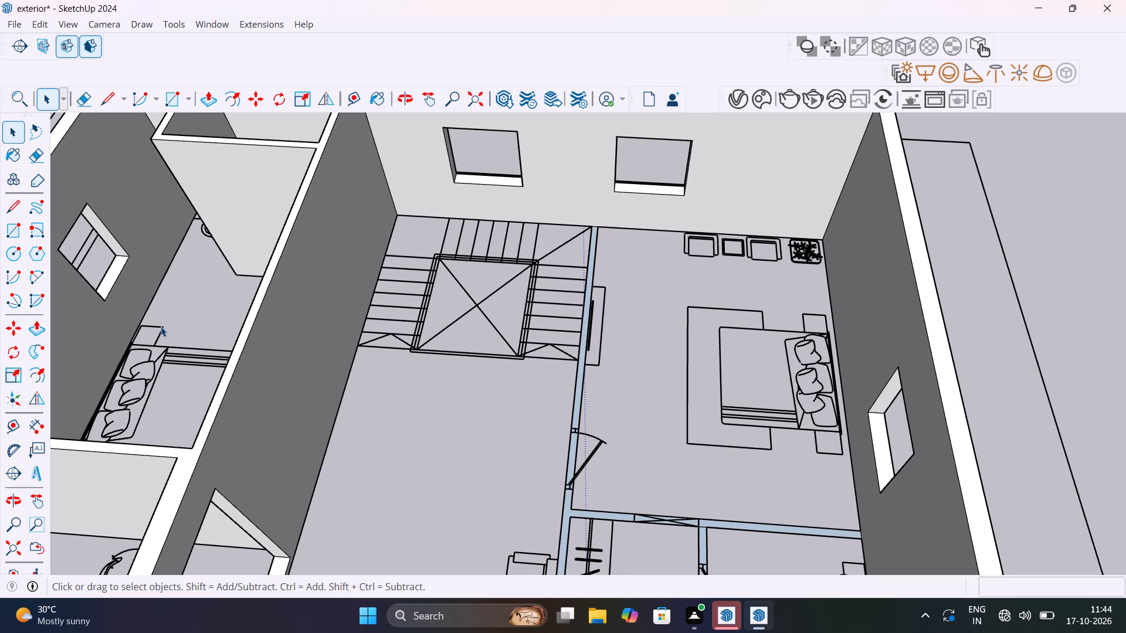
pyautogui.moveTo(182, 327); pyautogui.dragTo(590, 350, button='middle')
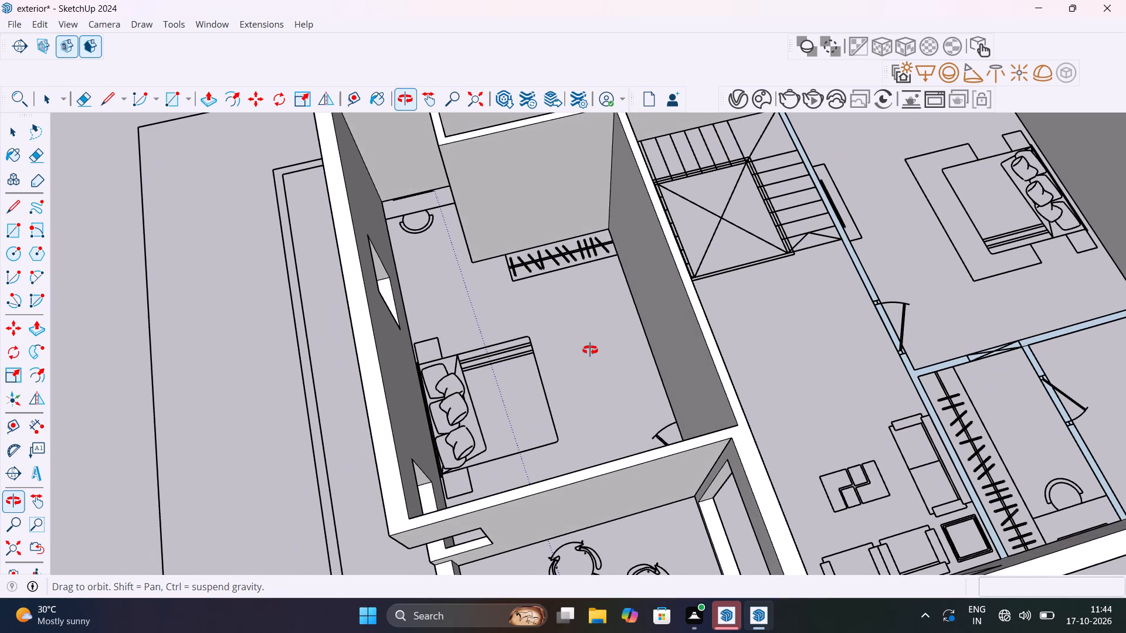
pyautogui.moveTo(590, 350); pyautogui.dragTo(507, 275, button='middle')
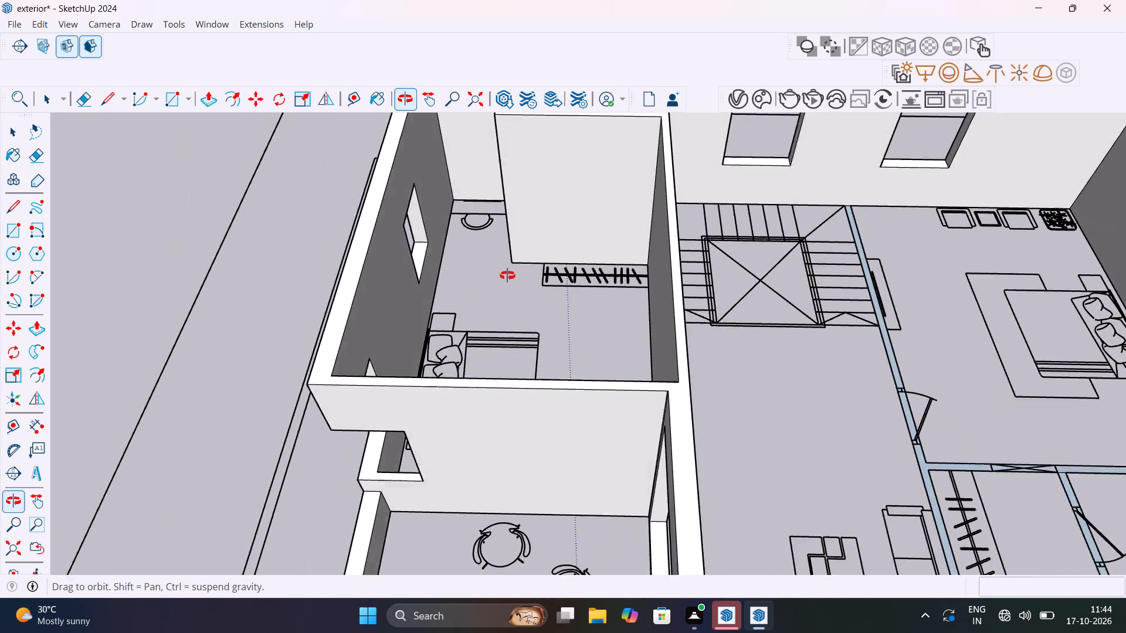
pyautogui.moveTo(507, 275); pyautogui.dragTo(557, 380, button='middle')
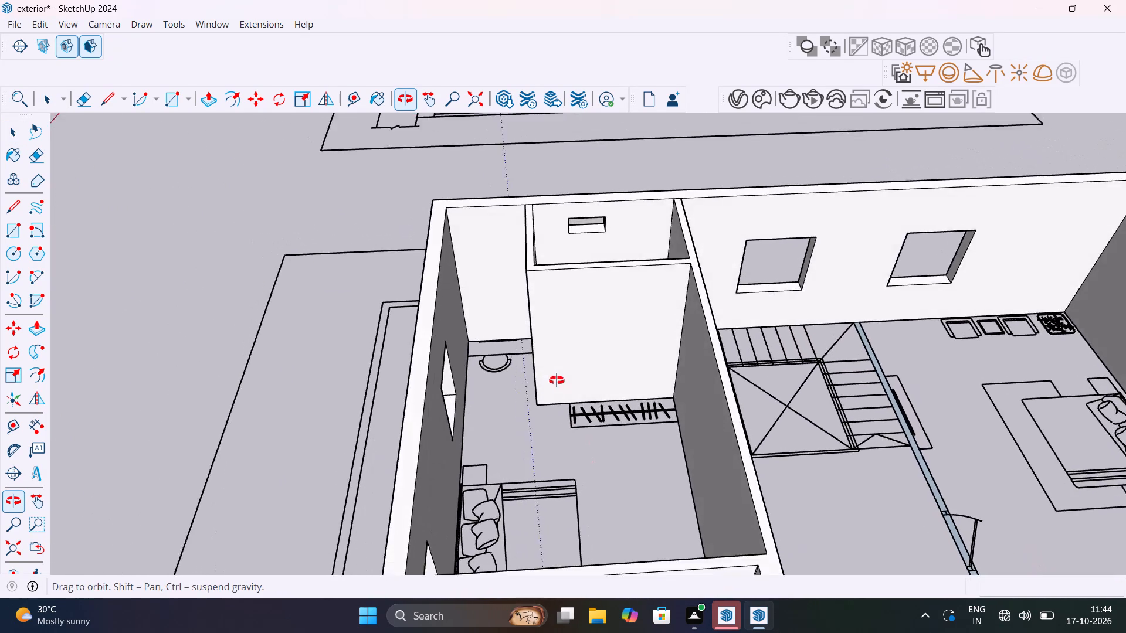
pyautogui.moveTo(557, 380); pyautogui.dragTo(657, 444, button='middle')
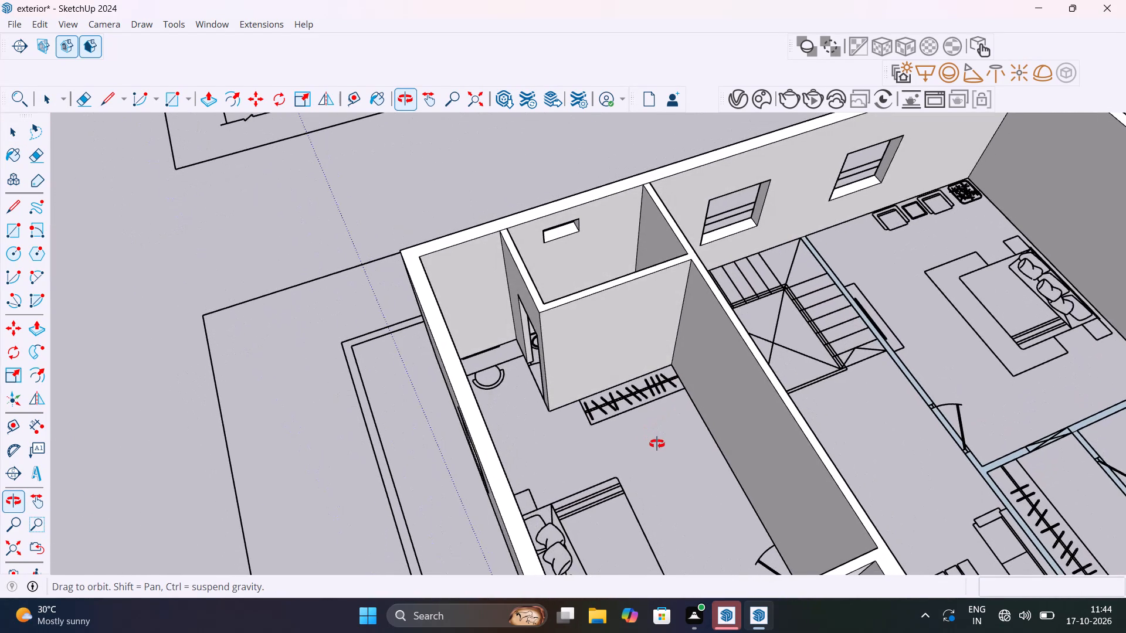
pyautogui.moveTo(657, 444); pyautogui.dragTo(656, 438, button='middle')
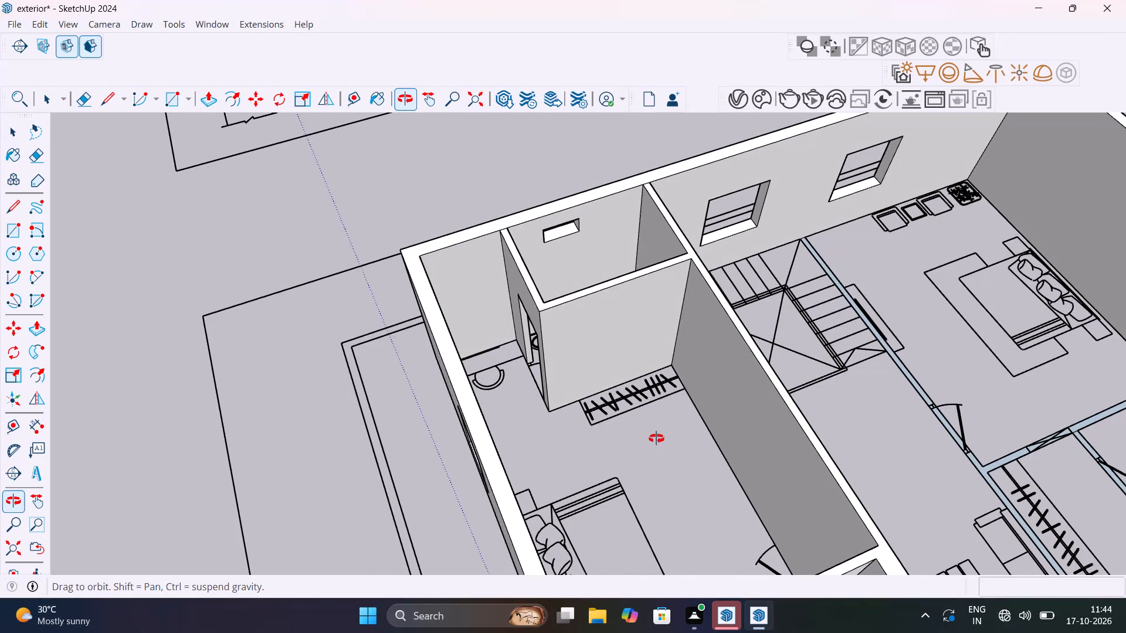
pyautogui.moveTo(656, 438); pyautogui.dragTo(435, 412, button='middle')
pyautogui.scroll(7, 467, 394)
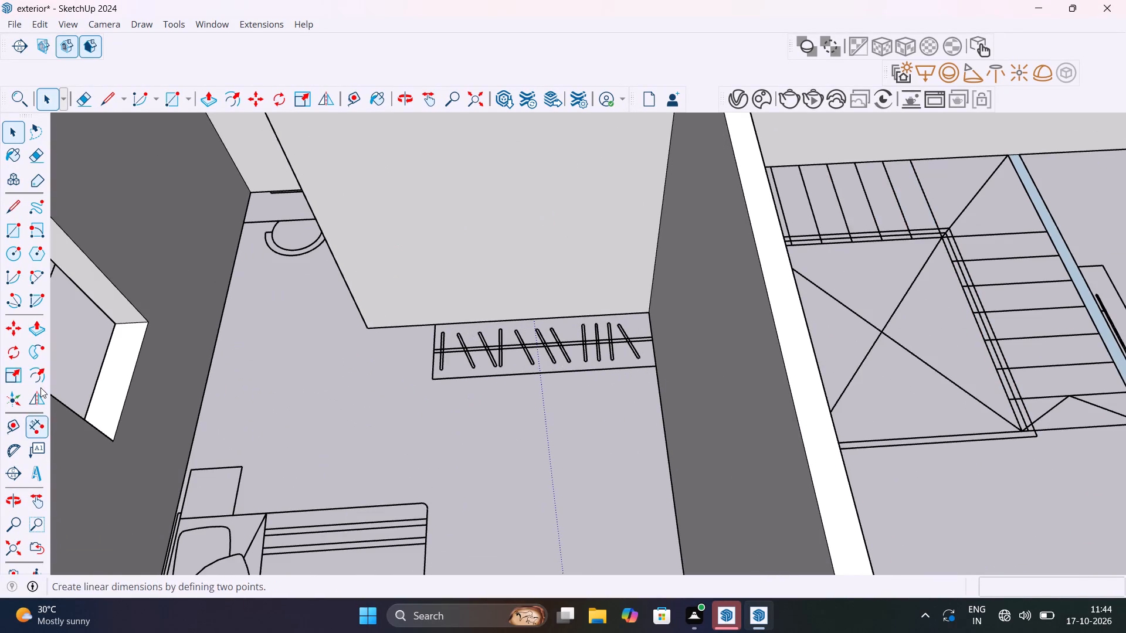
pyautogui.click(38, 426)
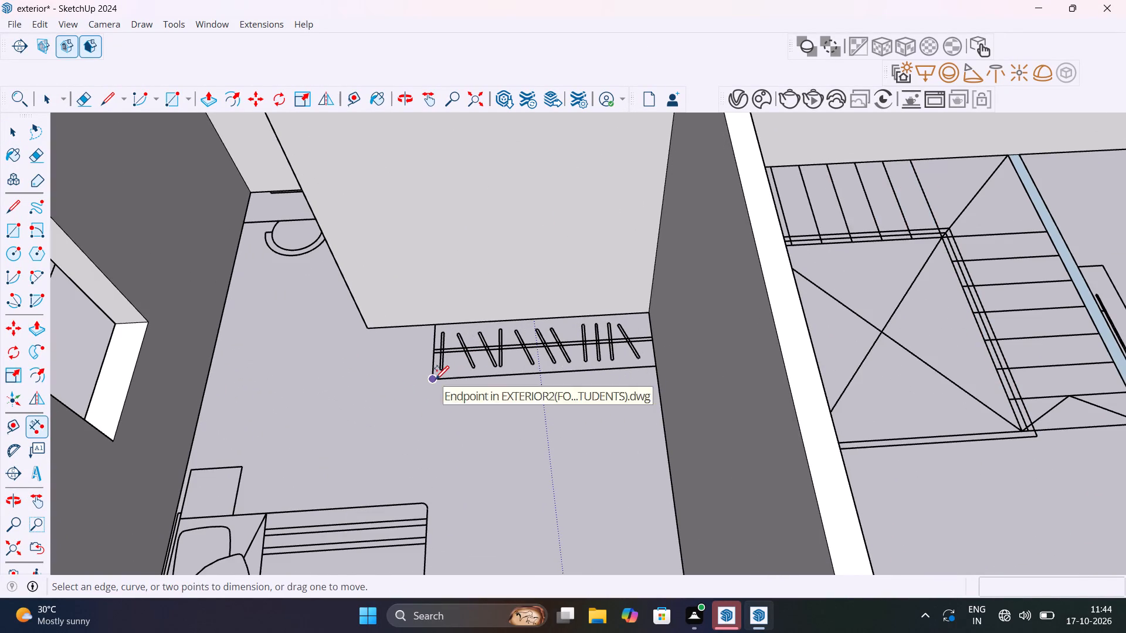
pyautogui.click(435, 379)
pyautogui.click(653, 364)
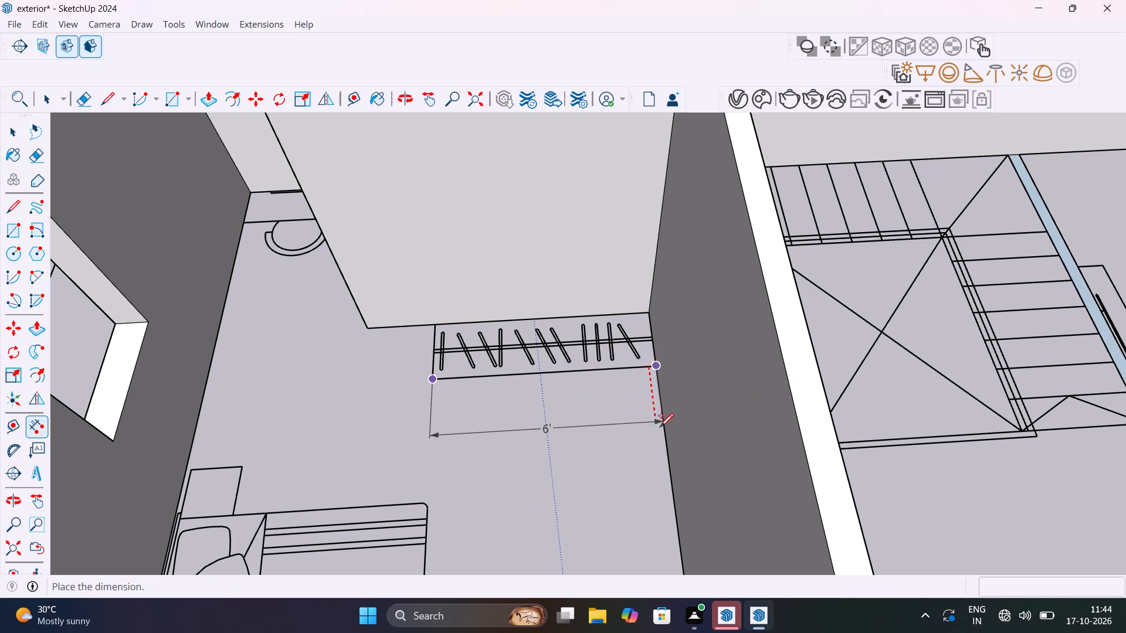
pyautogui.click(661, 433)
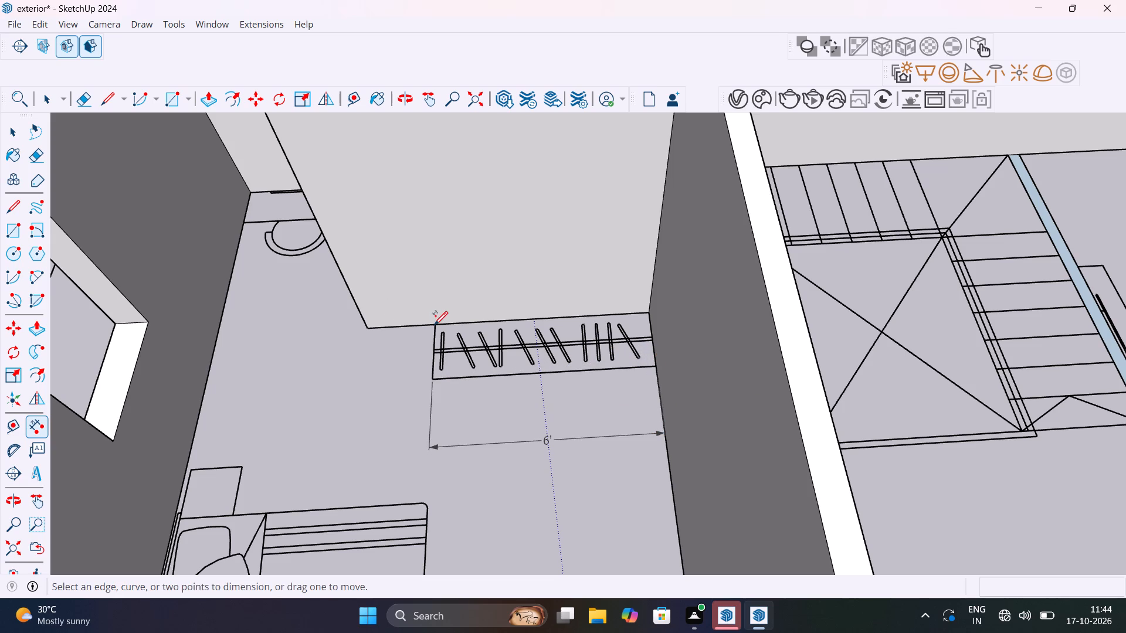
pyautogui.click(433, 376)
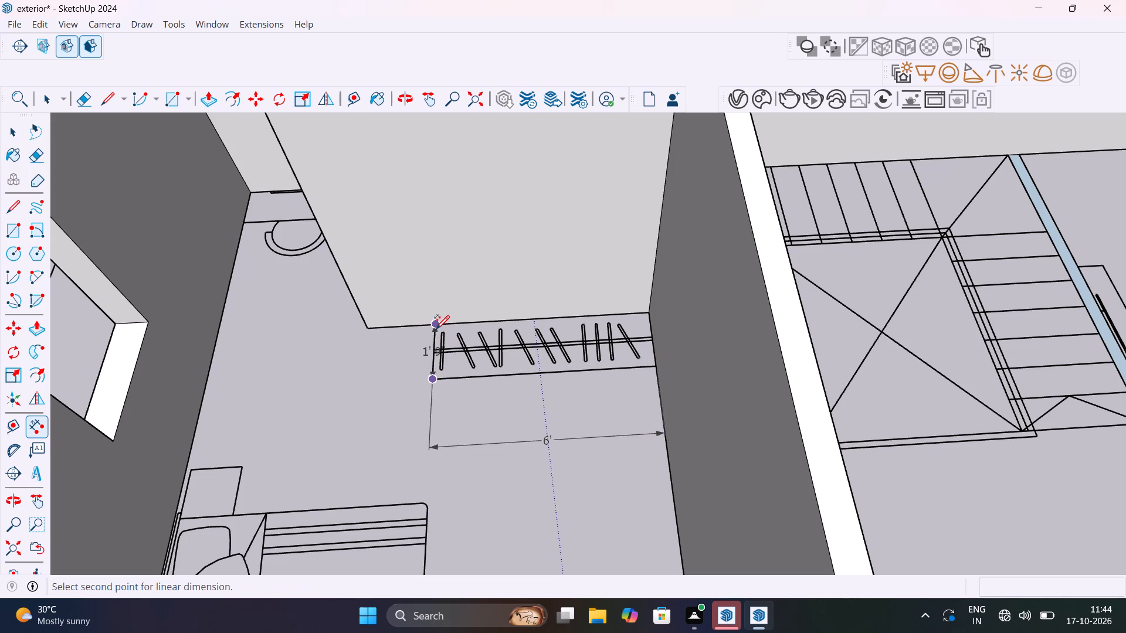
pyautogui.click(436, 325)
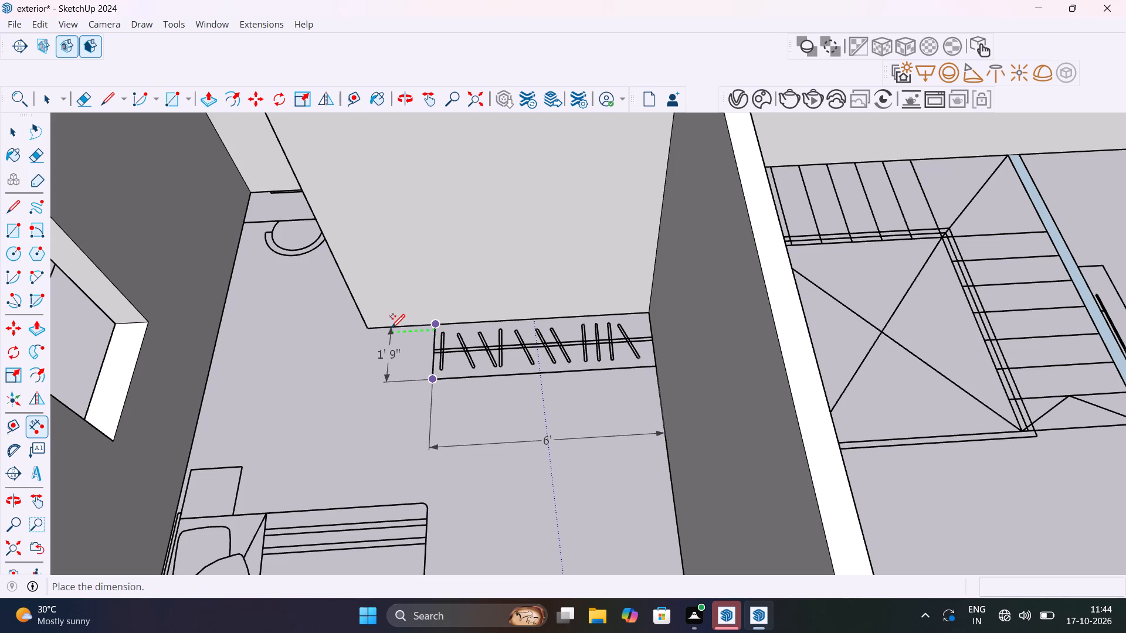
pyautogui.press('Escape')
pyautogui.hotkey('ctrl', 'z')
pyautogui.press('space')
# Examine the middle building's interior partition layout around the staircase, second bedroom, dressing area and bathroom.
pyautogui.scroll(-6, 513, 471)
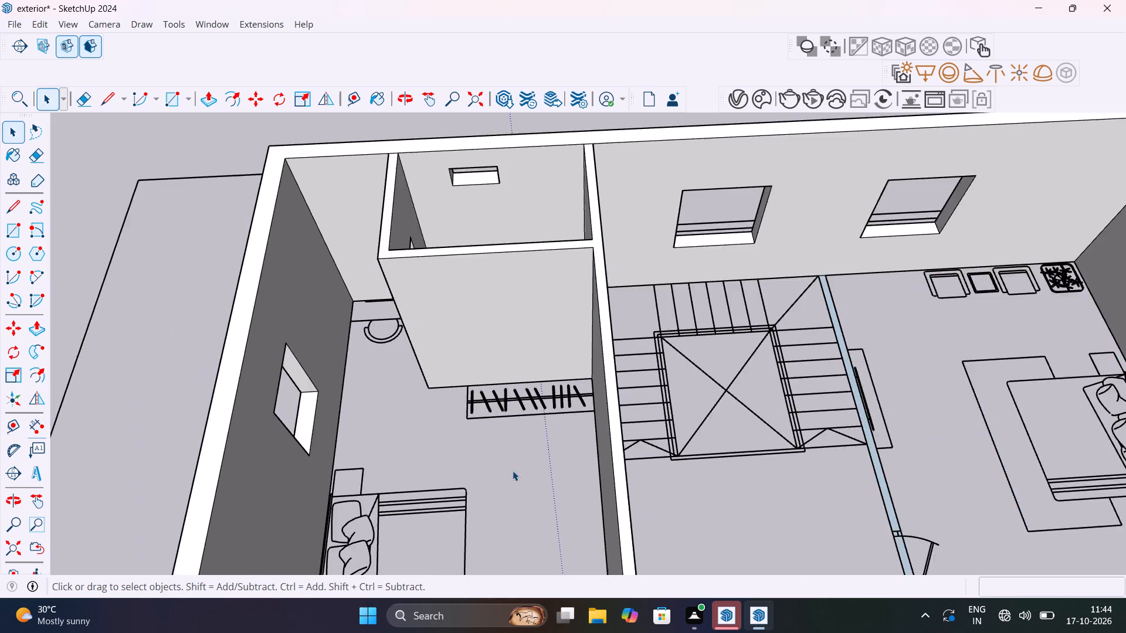
pyautogui.scroll(-6, 513, 471)
pyautogui.keyDown('shift'); pyautogui.moveTo(535, 473); pyautogui.dragTo(296, 349, button='middle'); pyautogui.keyUp('shift')
pyautogui.keyDown('shift'); pyautogui.moveTo(660, 434); pyautogui.dragTo(422, 300, button='middle'); pyautogui.keyUp('shift')
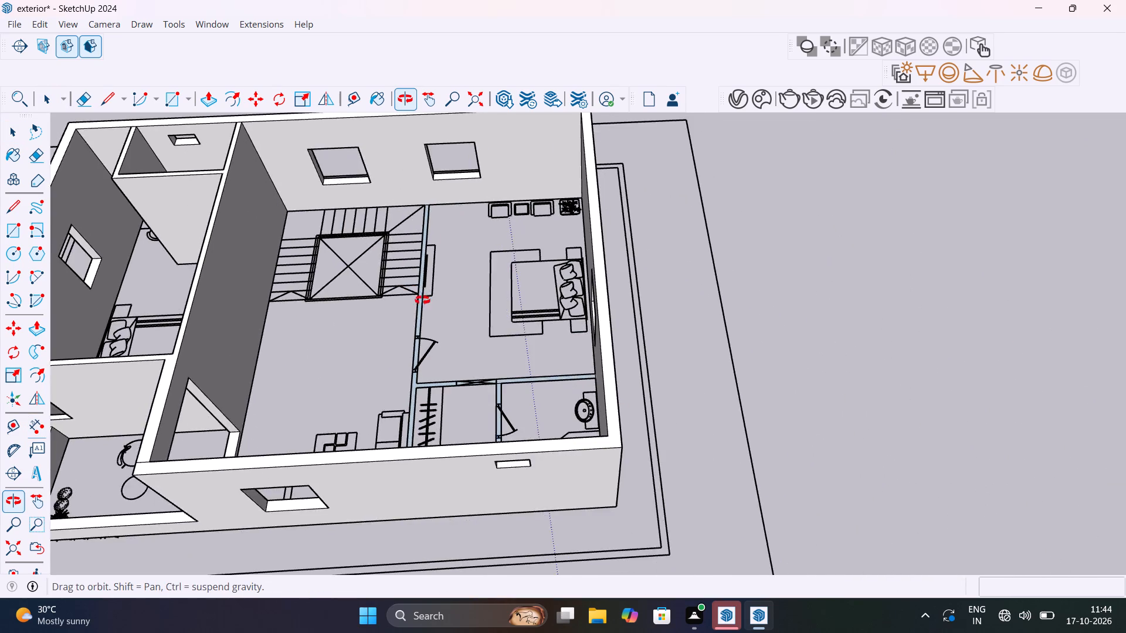
pyautogui.keyDown('shift'); pyautogui.moveTo(422, 300); pyautogui.dragTo(559, 333, button='middle'); pyautogui.keyUp('shift')
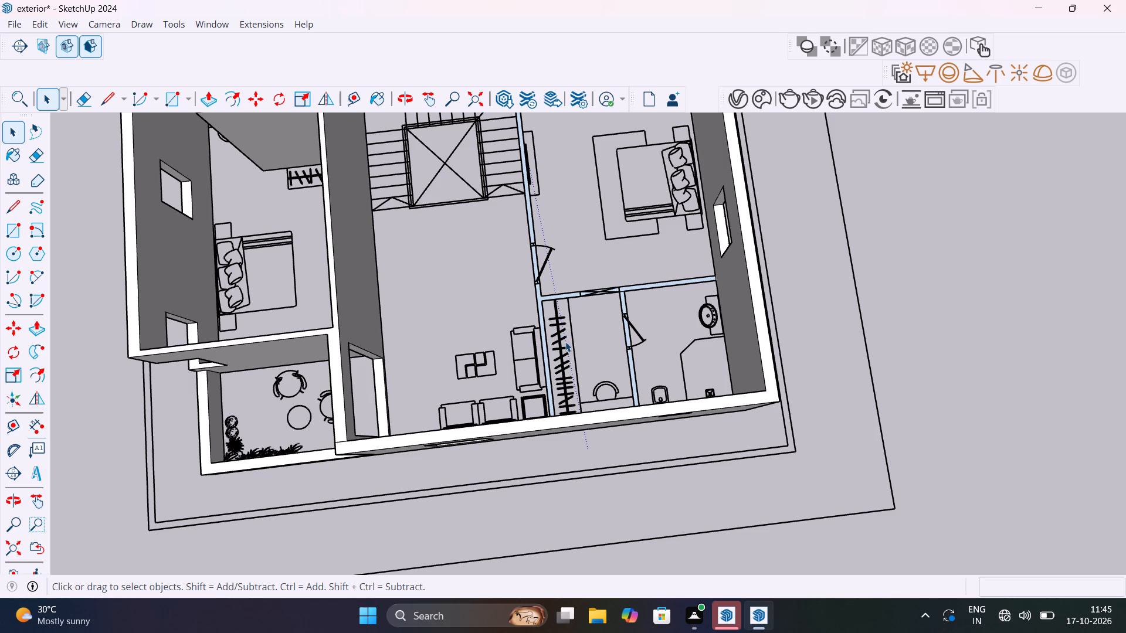
pyautogui.scroll(-11, 365, 91)
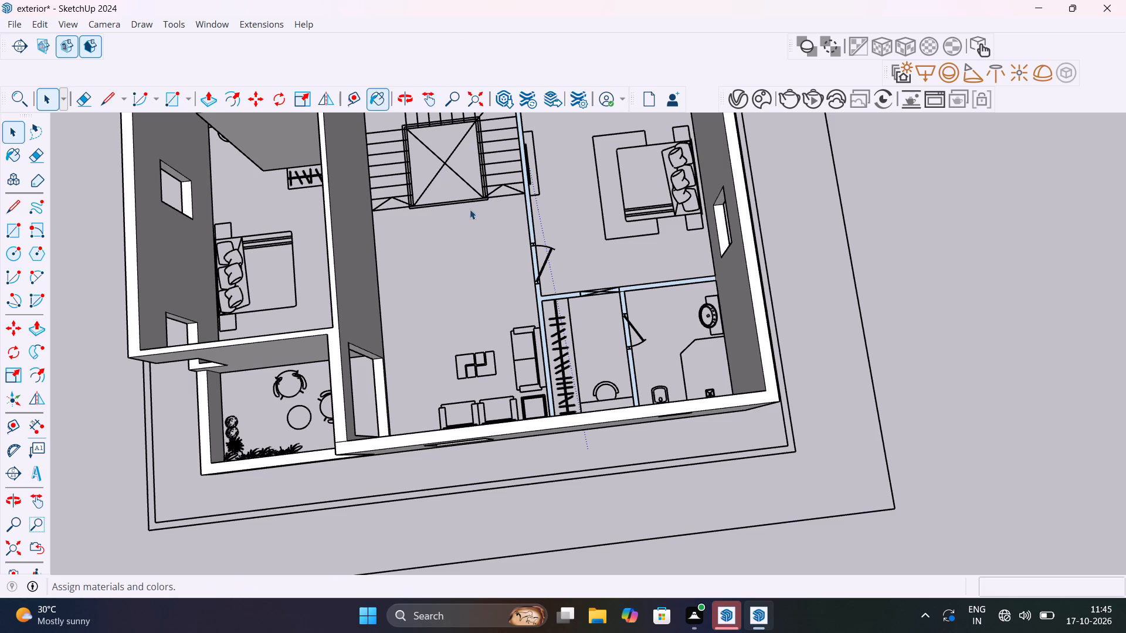
pyautogui.keyDown('shift'); pyautogui.moveTo(525, 263); pyautogui.dragTo(482, 294, button='middle'); pyautogui.keyUp('shift')
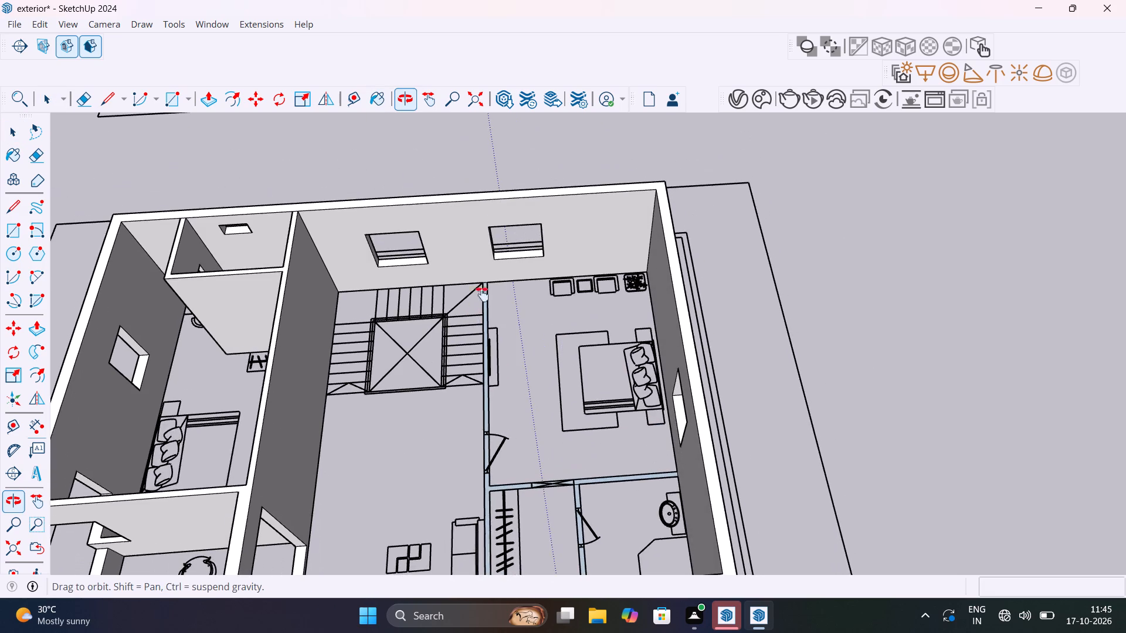
pyautogui.keyDown('shift'); pyautogui.moveTo(482, 294); pyautogui.dragTo(521, 298, button='middle'); pyautogui.keyUp('shift')
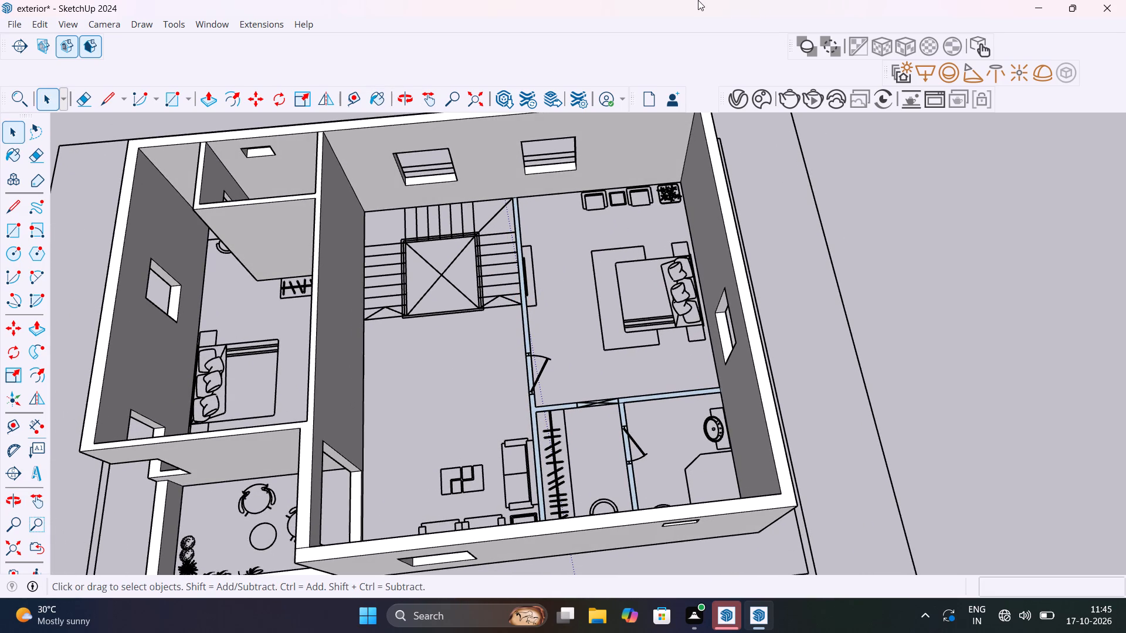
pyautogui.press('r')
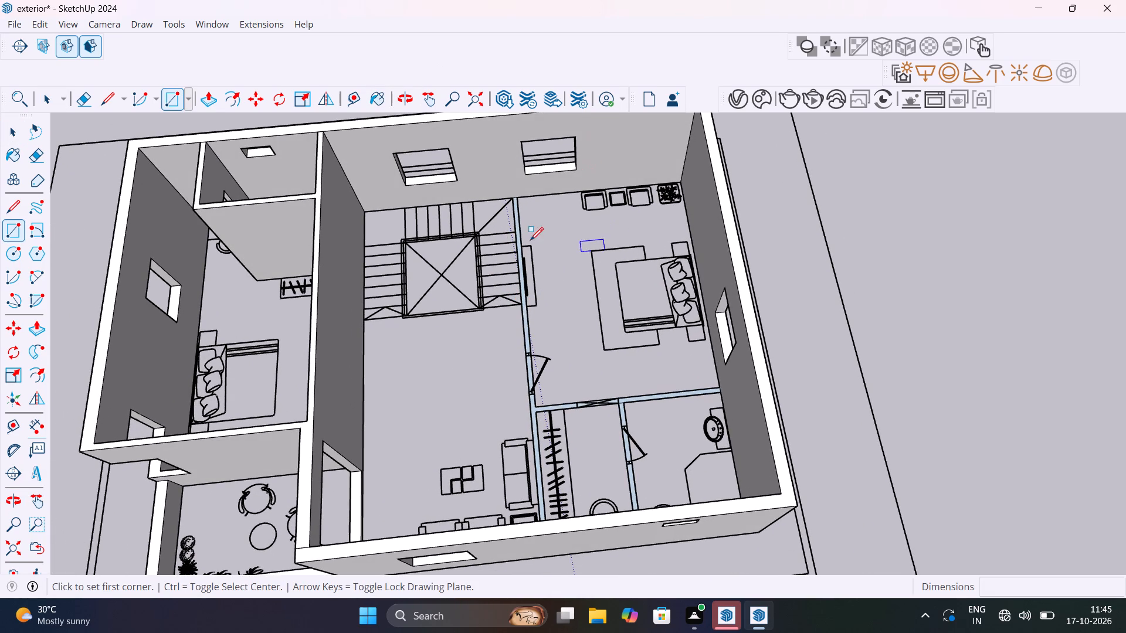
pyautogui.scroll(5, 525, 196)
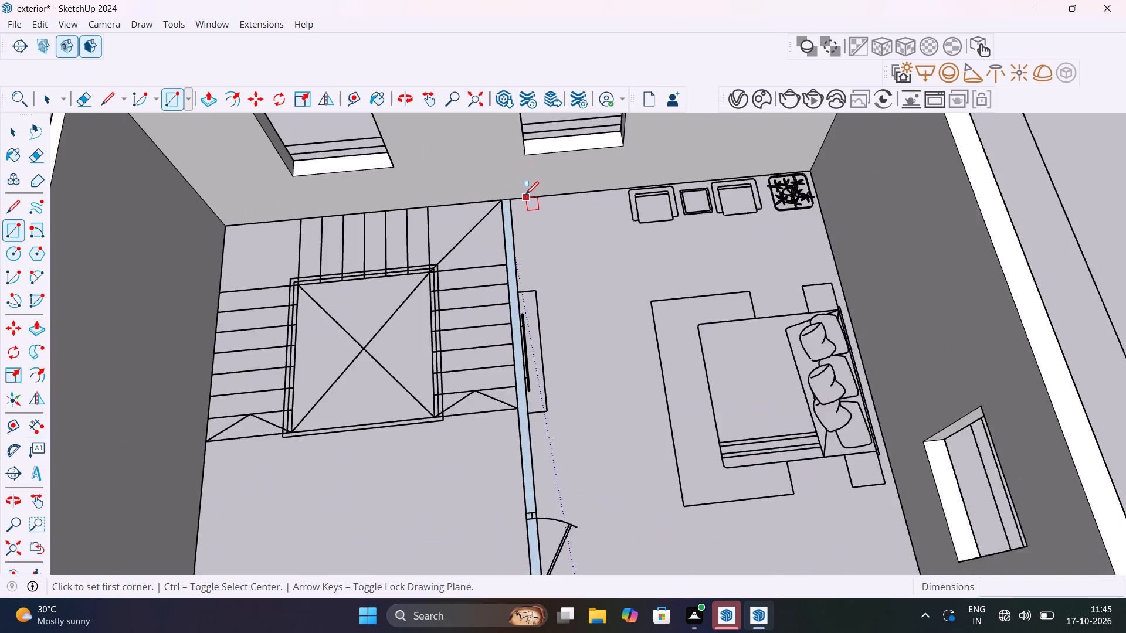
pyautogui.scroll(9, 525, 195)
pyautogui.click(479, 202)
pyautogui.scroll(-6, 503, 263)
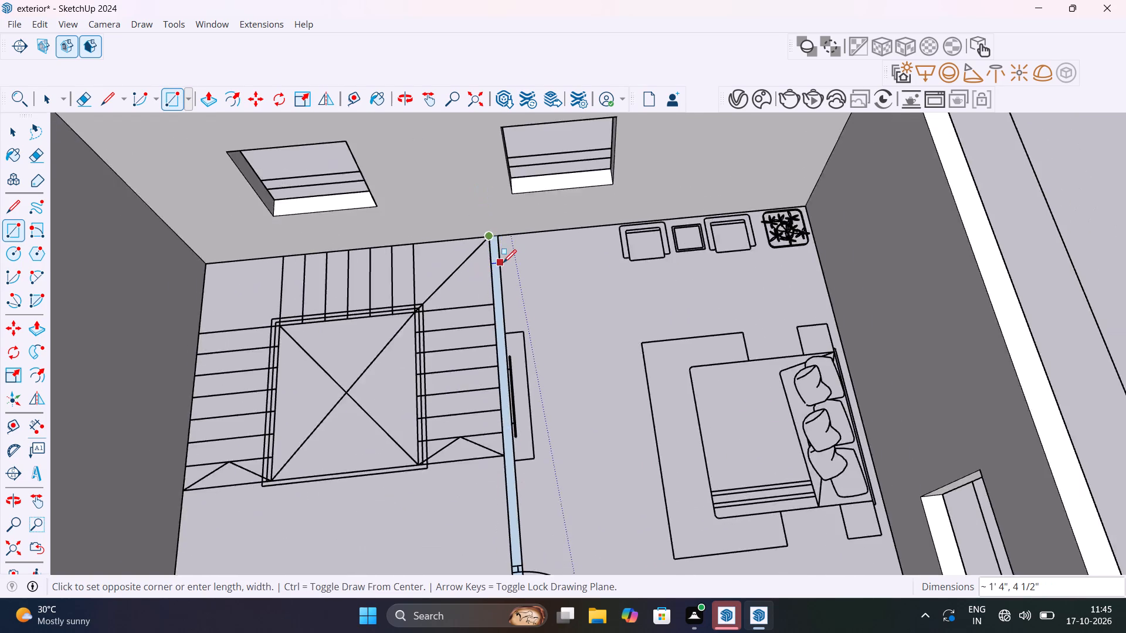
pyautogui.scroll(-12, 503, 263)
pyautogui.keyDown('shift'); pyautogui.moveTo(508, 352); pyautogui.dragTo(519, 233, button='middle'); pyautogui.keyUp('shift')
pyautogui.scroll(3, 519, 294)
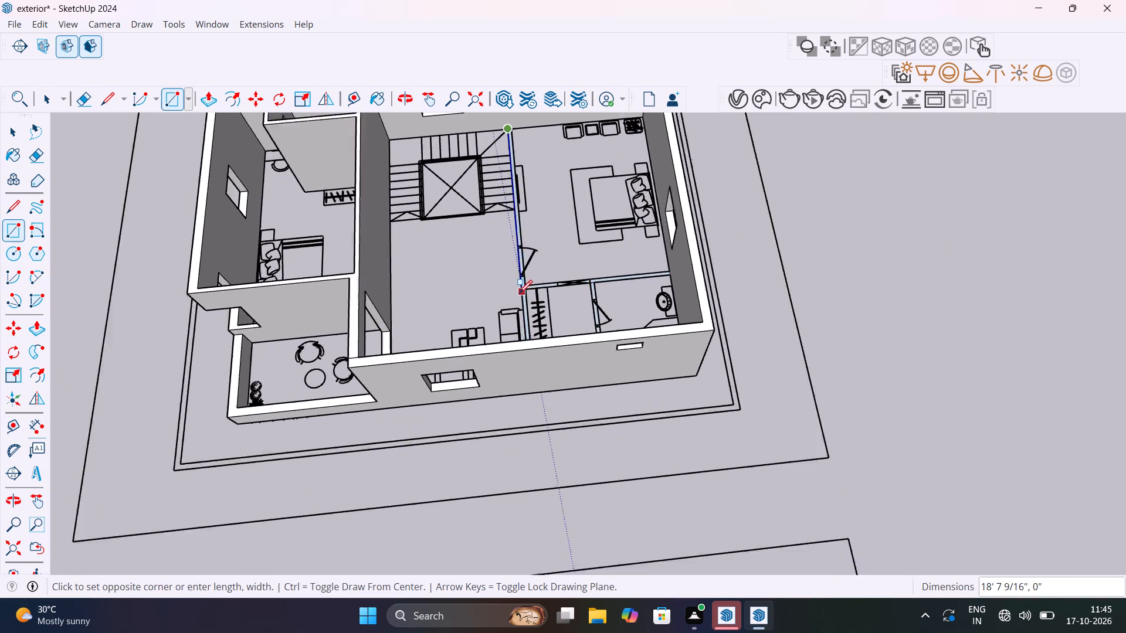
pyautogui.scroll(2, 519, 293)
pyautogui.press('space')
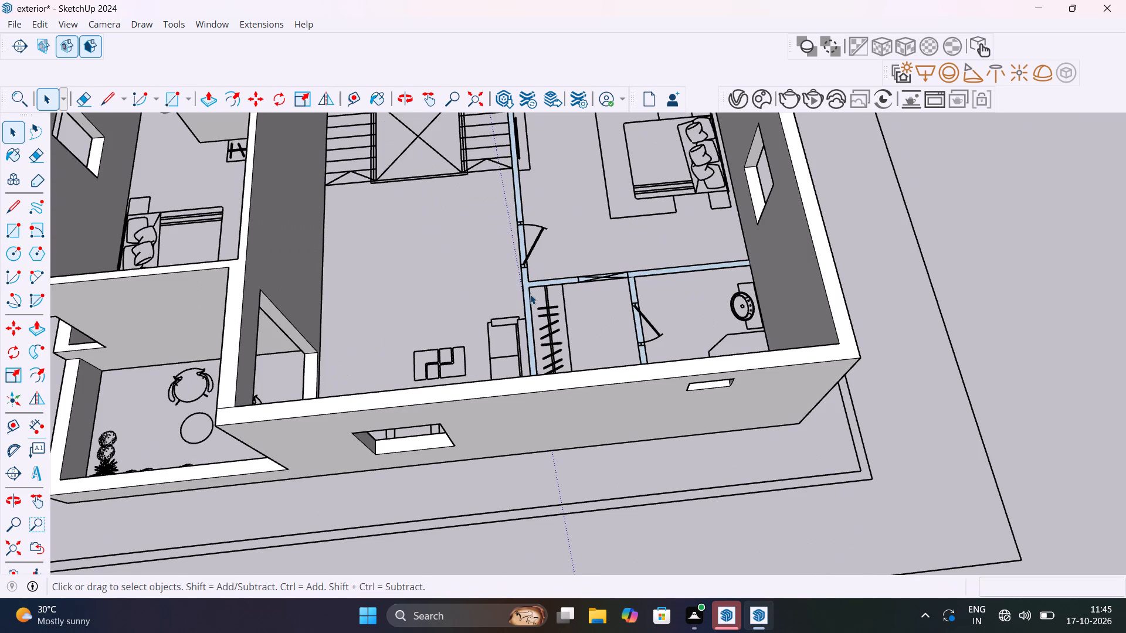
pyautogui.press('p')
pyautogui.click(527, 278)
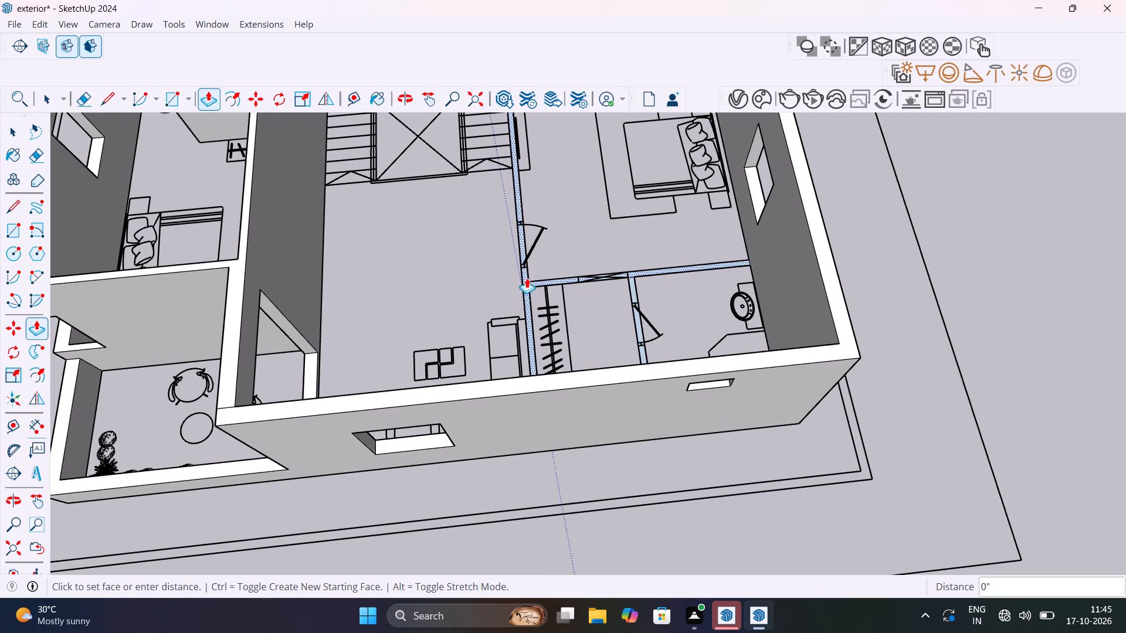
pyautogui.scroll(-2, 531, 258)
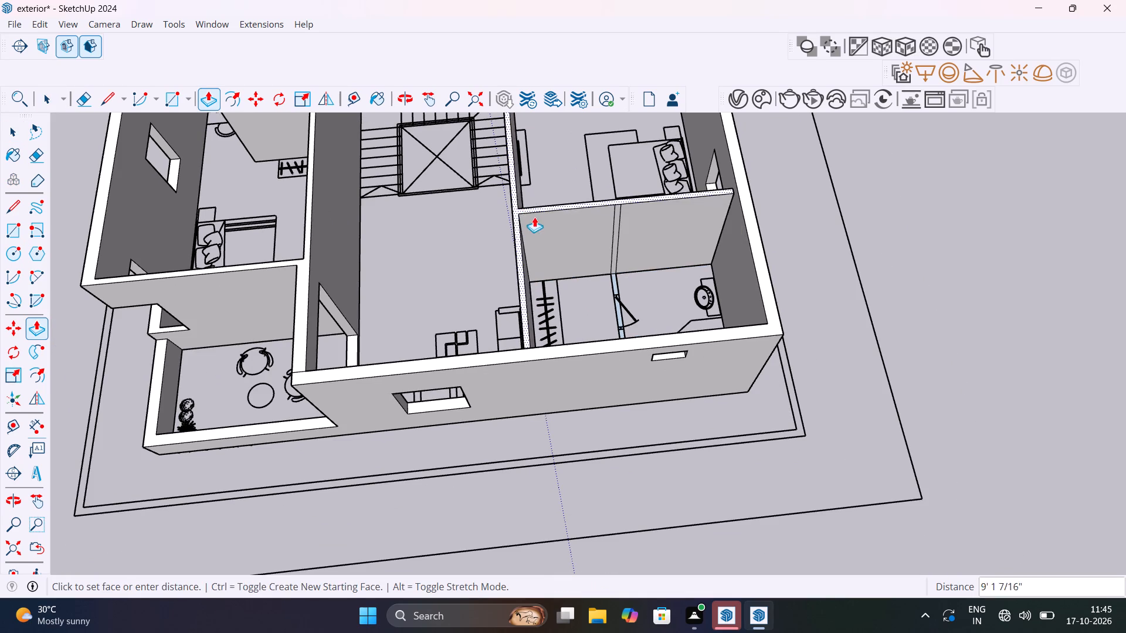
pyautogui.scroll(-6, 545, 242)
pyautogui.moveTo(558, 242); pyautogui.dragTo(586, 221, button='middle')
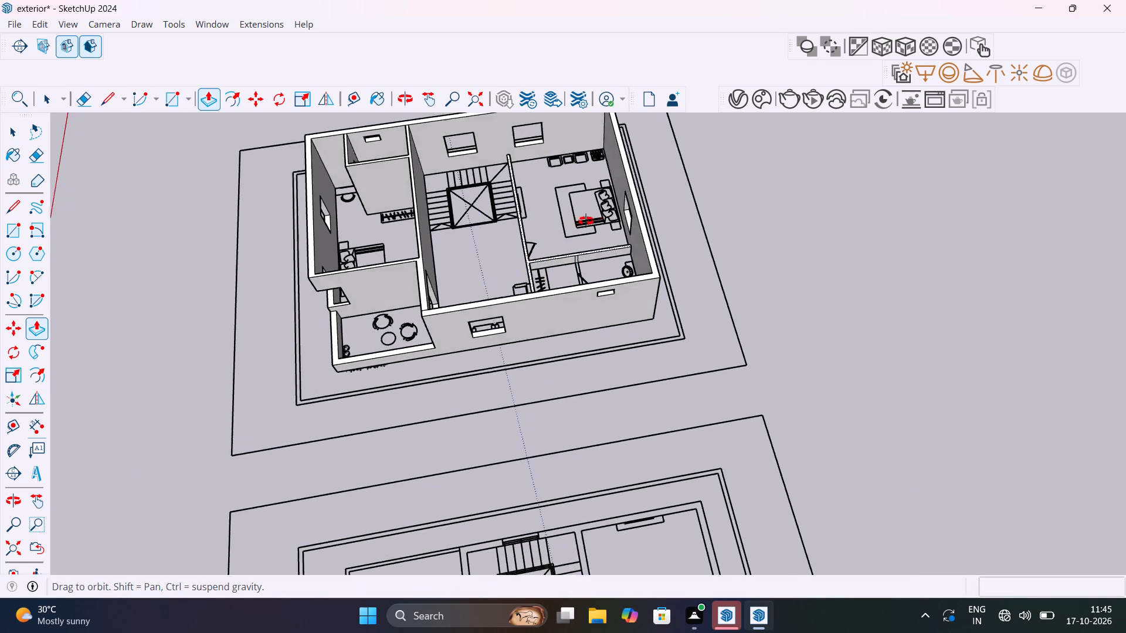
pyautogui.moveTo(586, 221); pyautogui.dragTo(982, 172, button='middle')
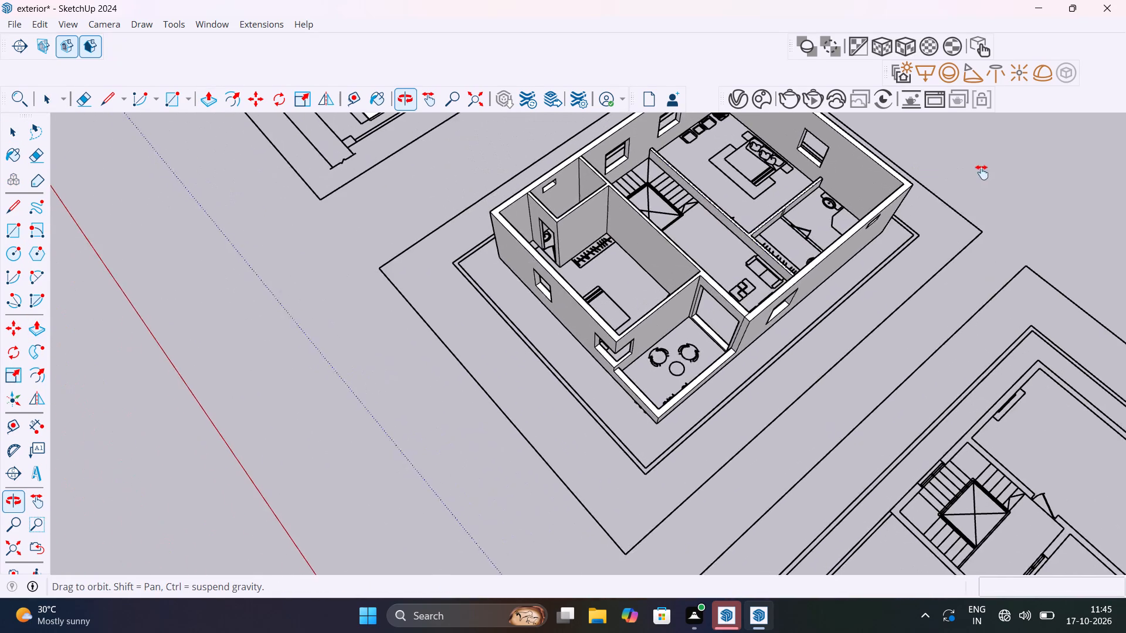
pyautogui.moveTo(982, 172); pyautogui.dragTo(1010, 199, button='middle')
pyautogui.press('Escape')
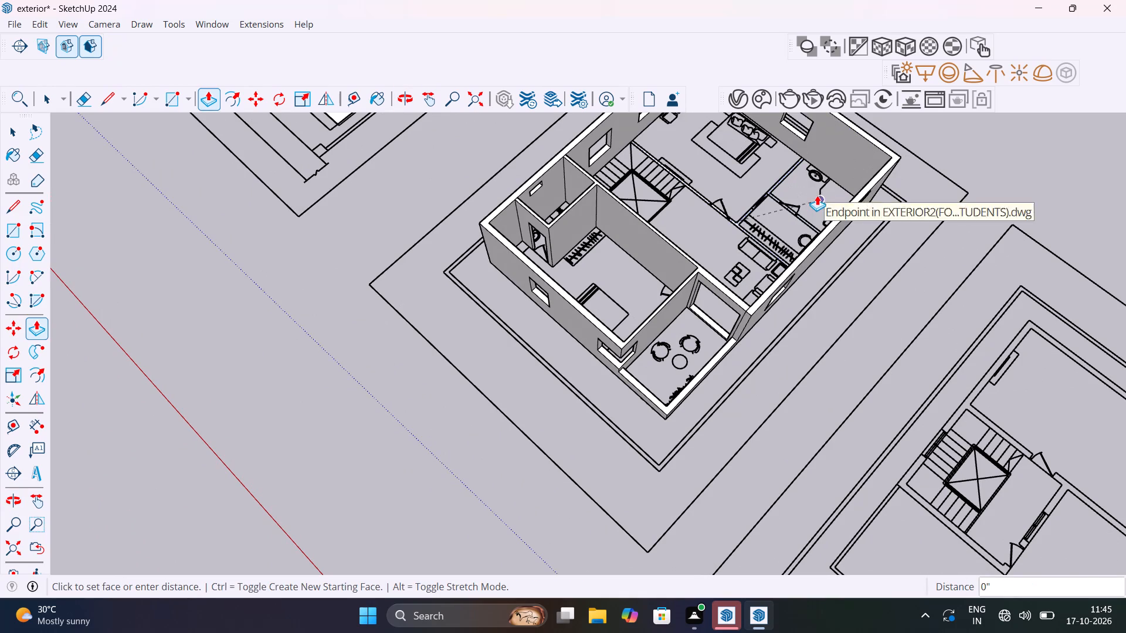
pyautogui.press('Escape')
# Delete the short edge separating the bathroom–dressing partition from the bedroom partition at their junction.
pyautogui.scroll(10, 786, 193)
pyautogui.press('space')
pyautogui.scroll(8, 747, 188)
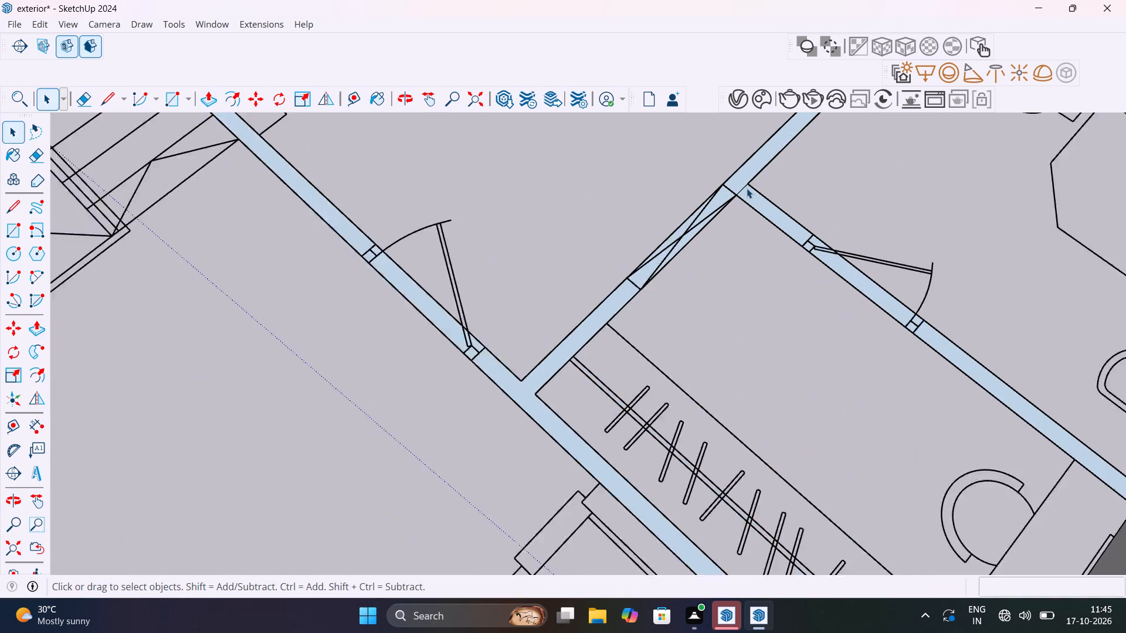
pyautogui.scroll(2, 747, 188)
pyautogui.click(742, 186)
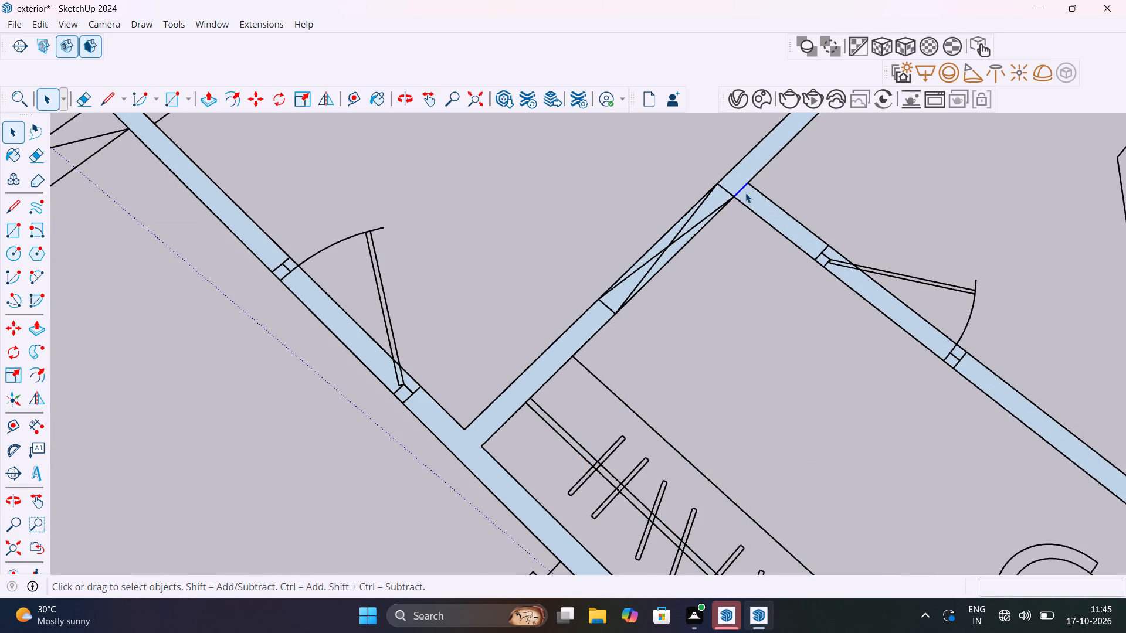
pyautogui.press('Delete')
# Extrude the joined interior partition face around the second bedroom, dressing area and bathroom up 10', level with the outer walls.
pyautogui.scroll(-7, 745, 193)
pyautogui.click(746, 193)
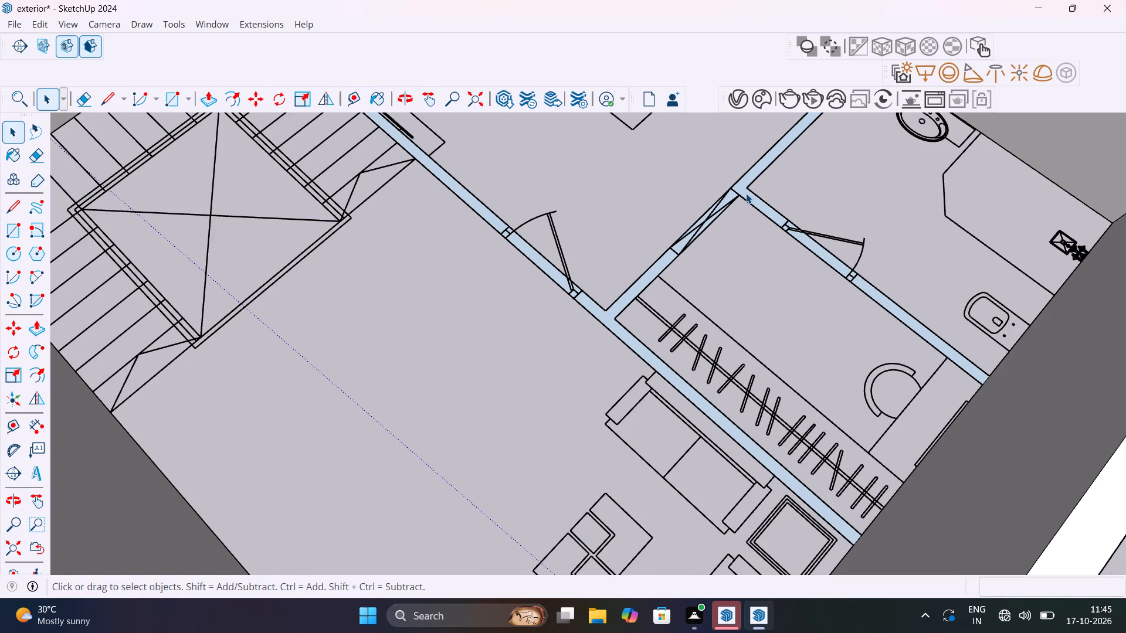
pyautogui.press('p')
pyautogui.click(746, 193)
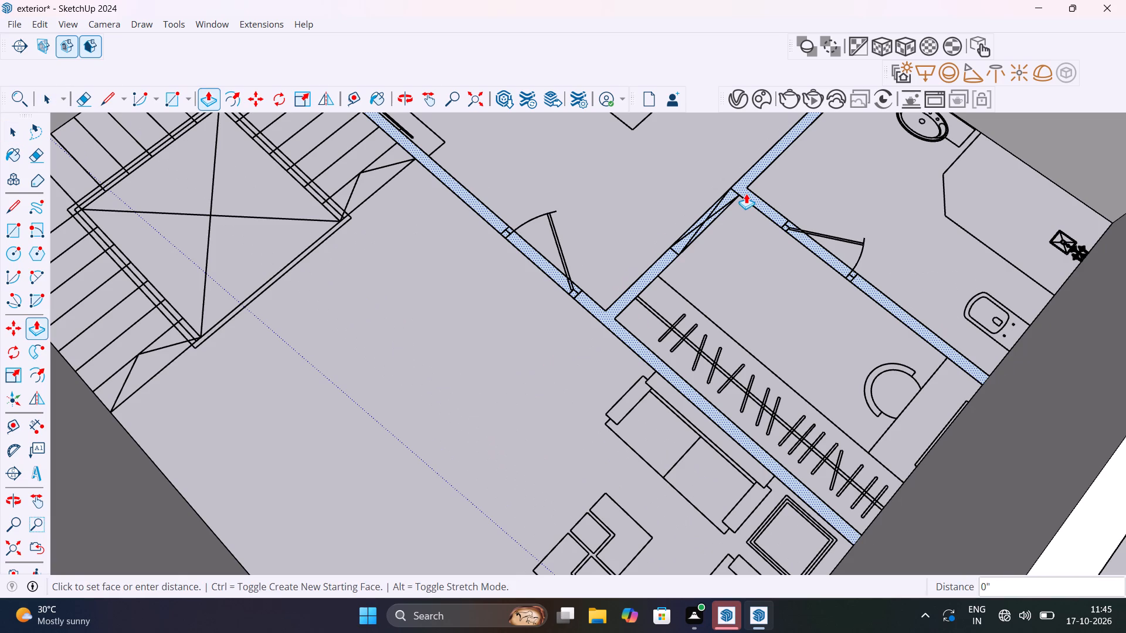
pyautogui.scroll(-7, 749, 163)
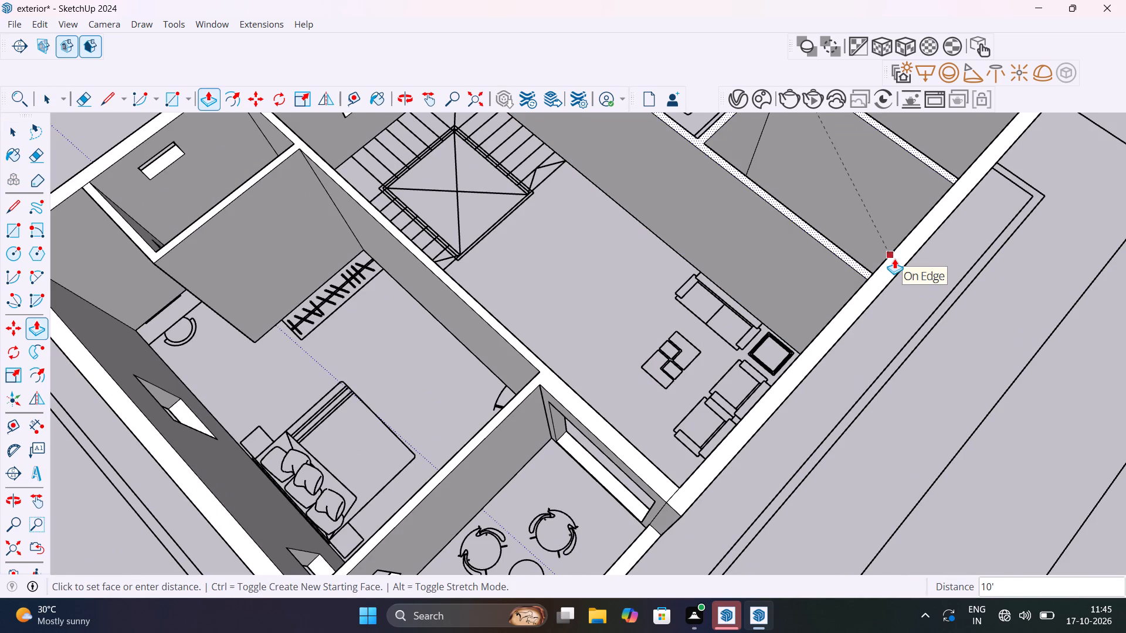
pyautogui.click(894, 258)
pyautogui.scroll(-6, 785, 281)
pyautogui.press('space')
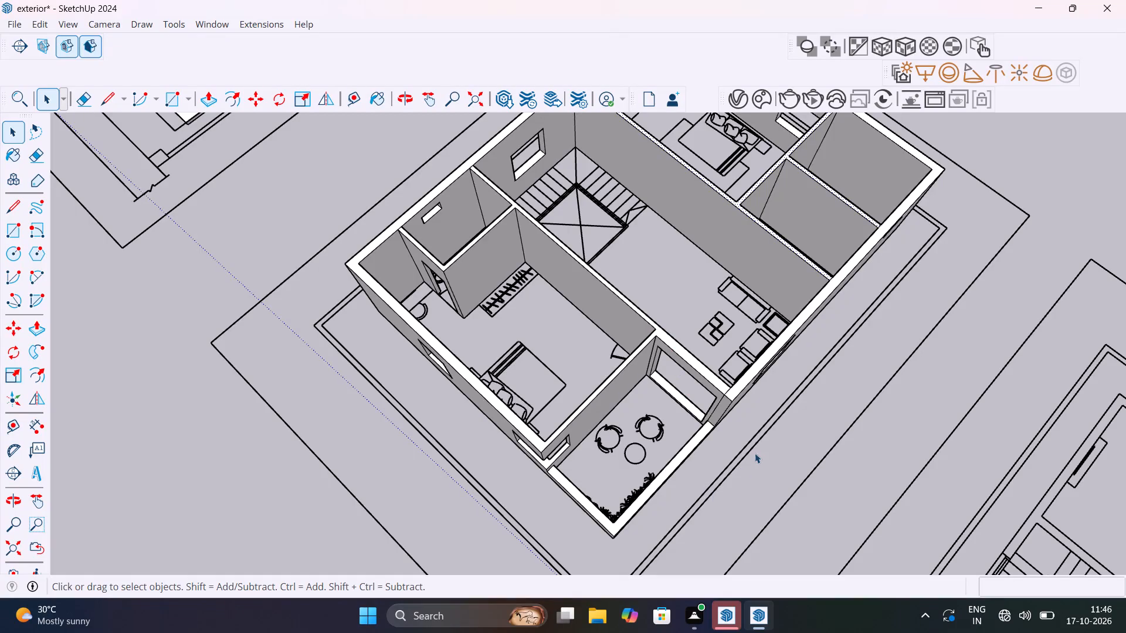
# Examine the middle building's raised interior partitions from the balcony side, the staircase and above.
pyautogui.scroll(2, 754, 427)
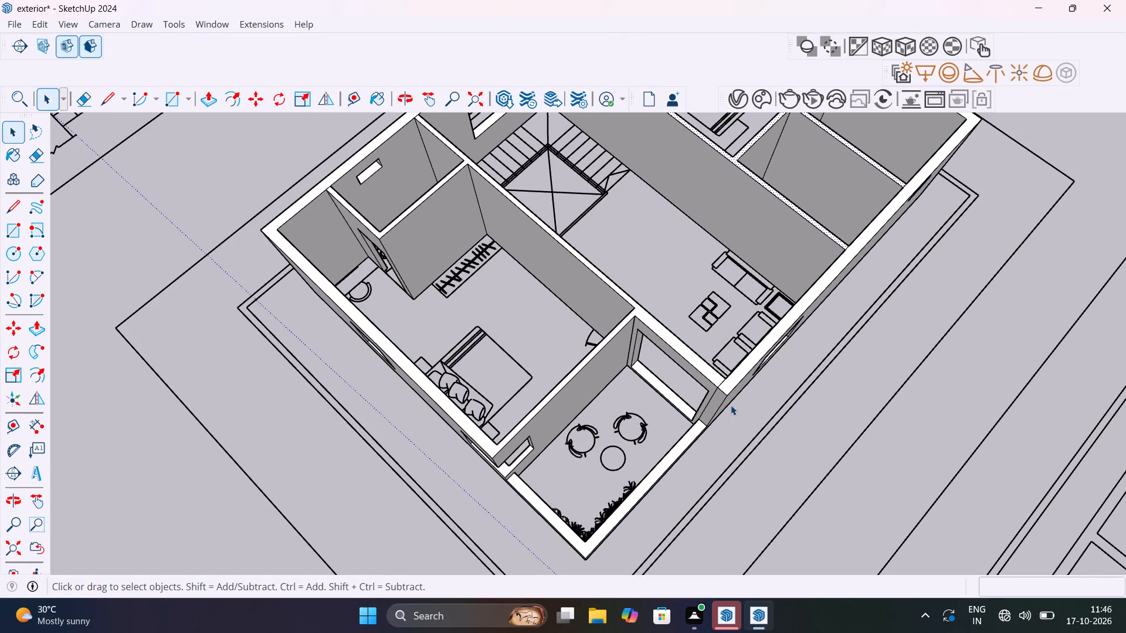
pyautogui.moveTo(731, 404); pyautogui.dragTo(986, 181, button='middle')
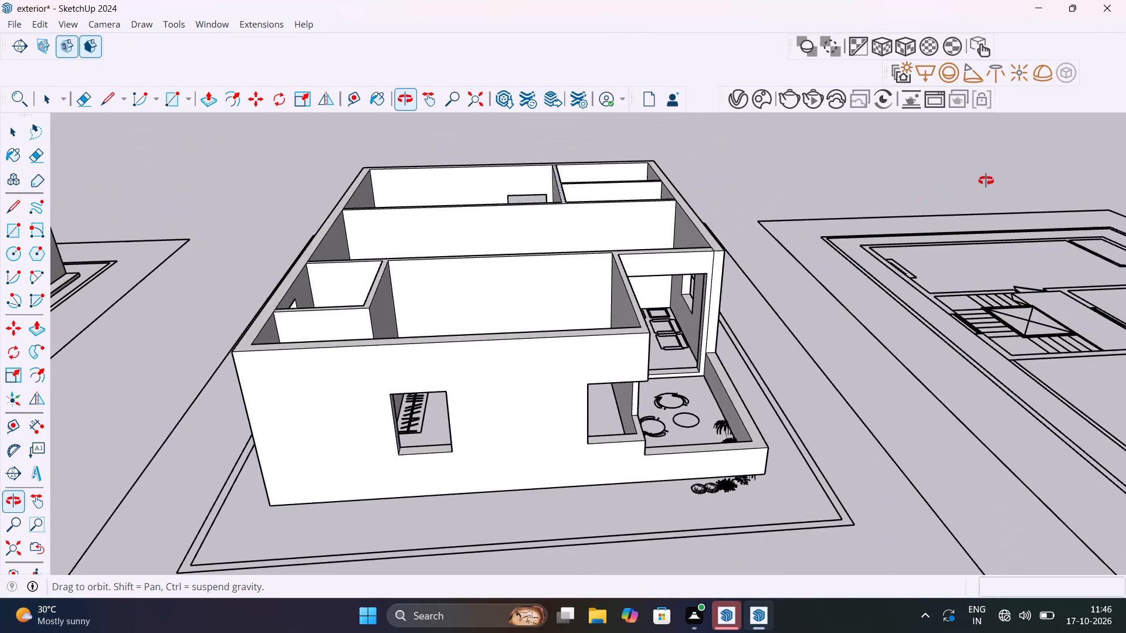
pyautogui.moveTo(986, 181); pyautogui.dragTo(701, 236, button='middle')
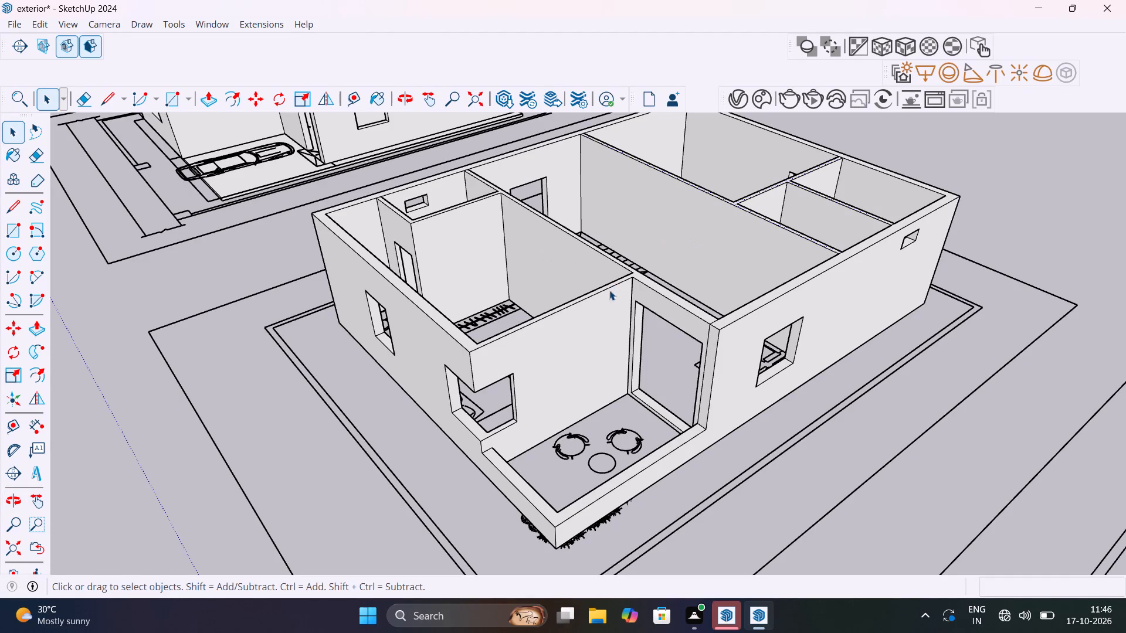
pyautogui.moveTo(600, 300); pyautogui.dragTo(480, 418, button='middle')
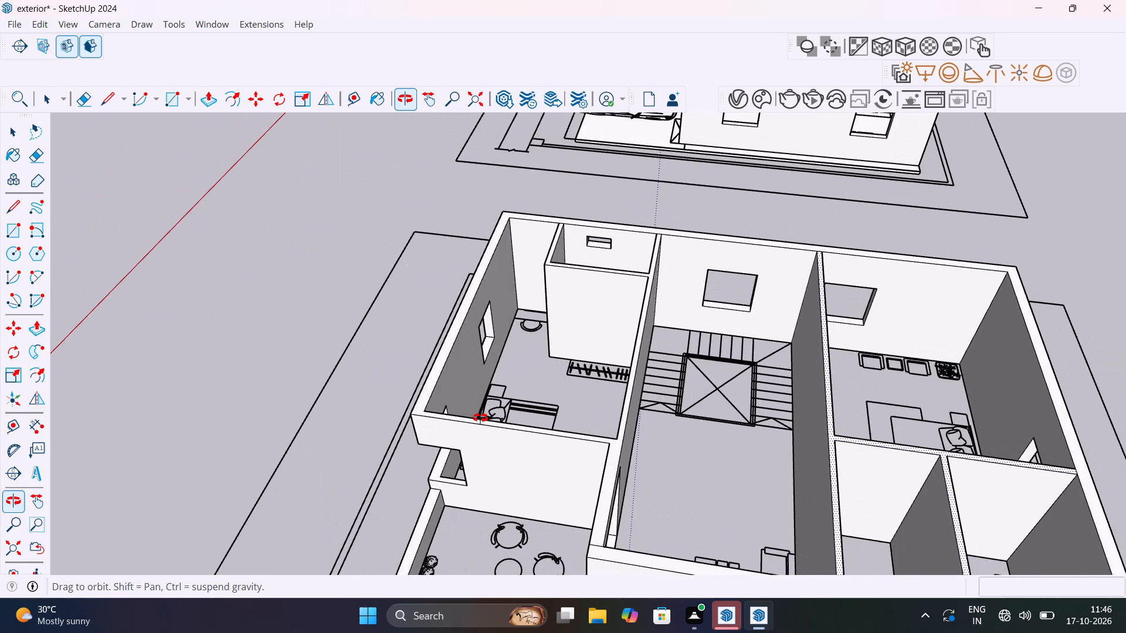
pyautogui.moveTo(480, 418); pyautogui.dragTo(378, 370, button='middle')
pyautogui.scroll(5, 676, 361)
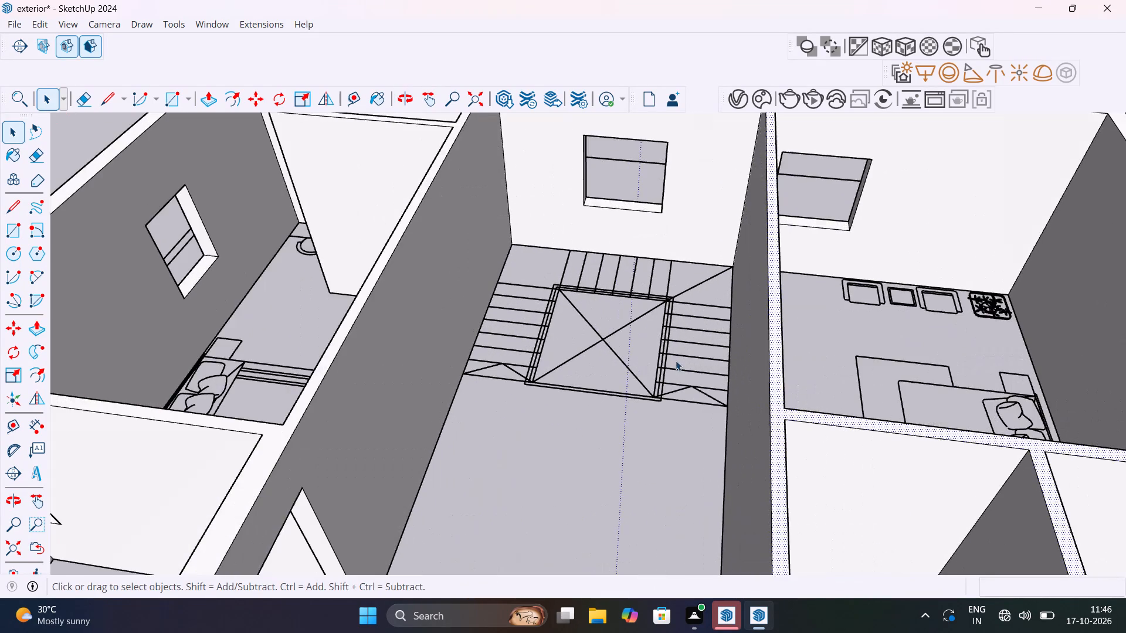
pyautogui.scroll(-4, 687, 365)
pyautogui.moveTo(706, 380); pyautogui.dragTo(986, 407, button='middle')
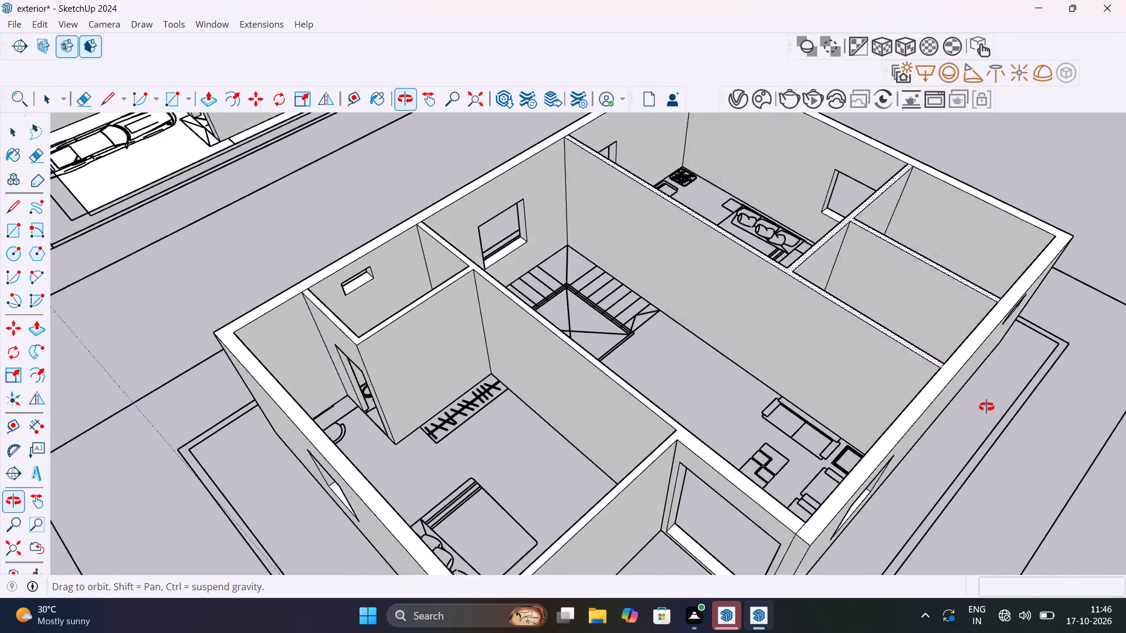
pyautogui.moveTo(986, 407); pyautogui.dragTo(1003, 379, button='middle')
# Show the hidden back edges and place guides for the bedroom door beside the staircase: 10' 9" from the partition's end, 3' 3" further, and 7' high.
pyautogui.press('k')
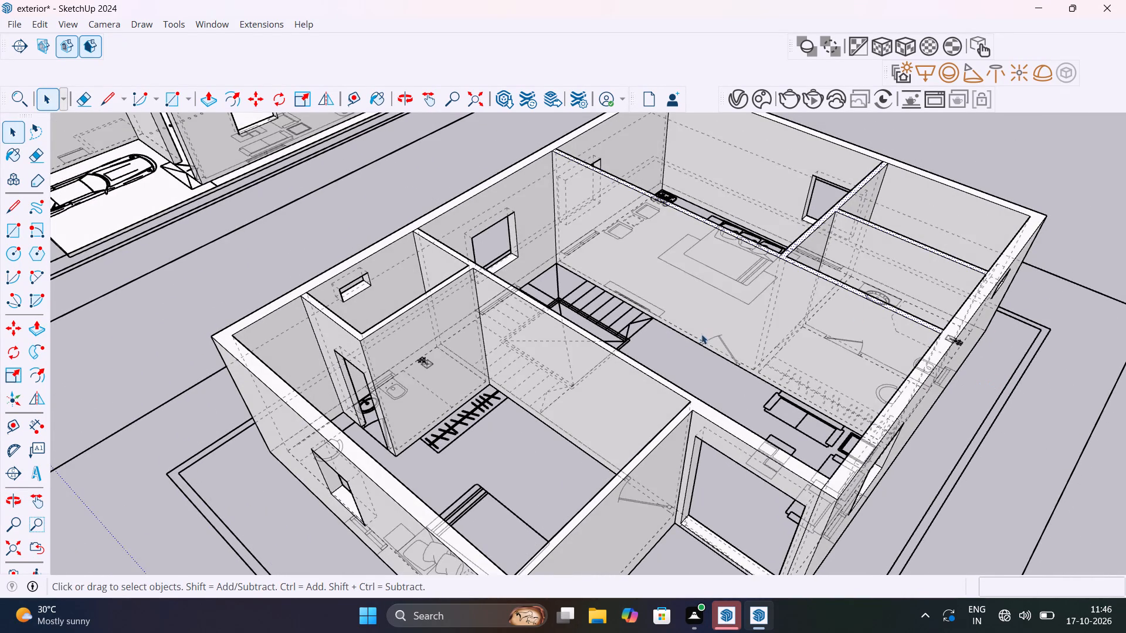
pyautogui.scroll(3, 701, 334)
pyautogui.moveTo(752, 373); pyautogui.dragTo(923, 518, button='middle')
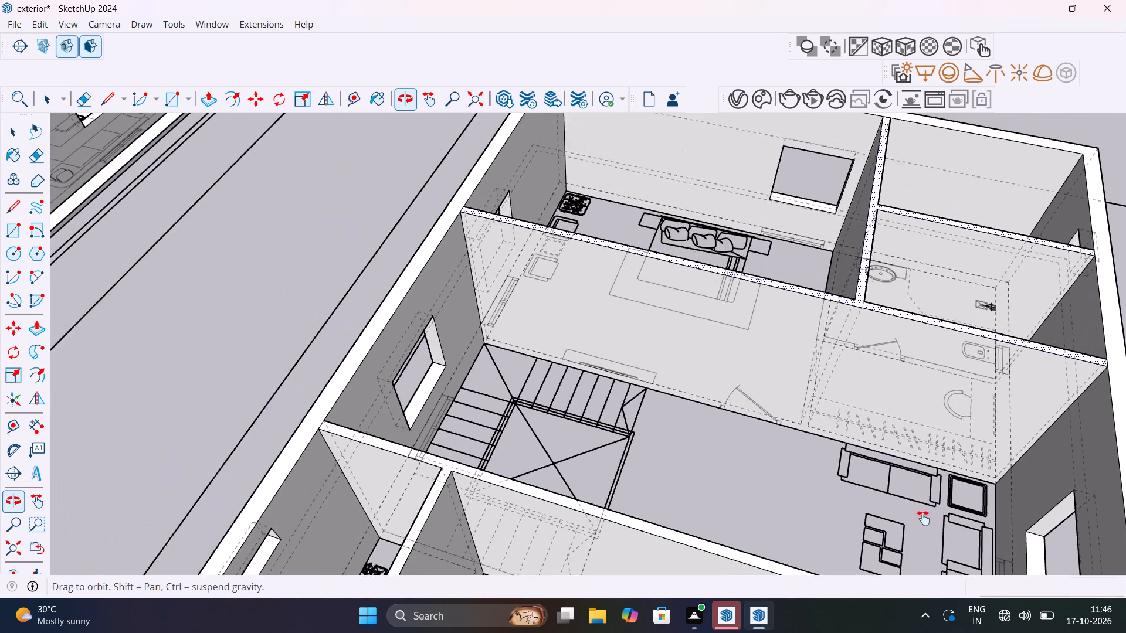
pyautogui.moveTo(923, 518); pyautogui.dragTo(944, 464, button='middle')
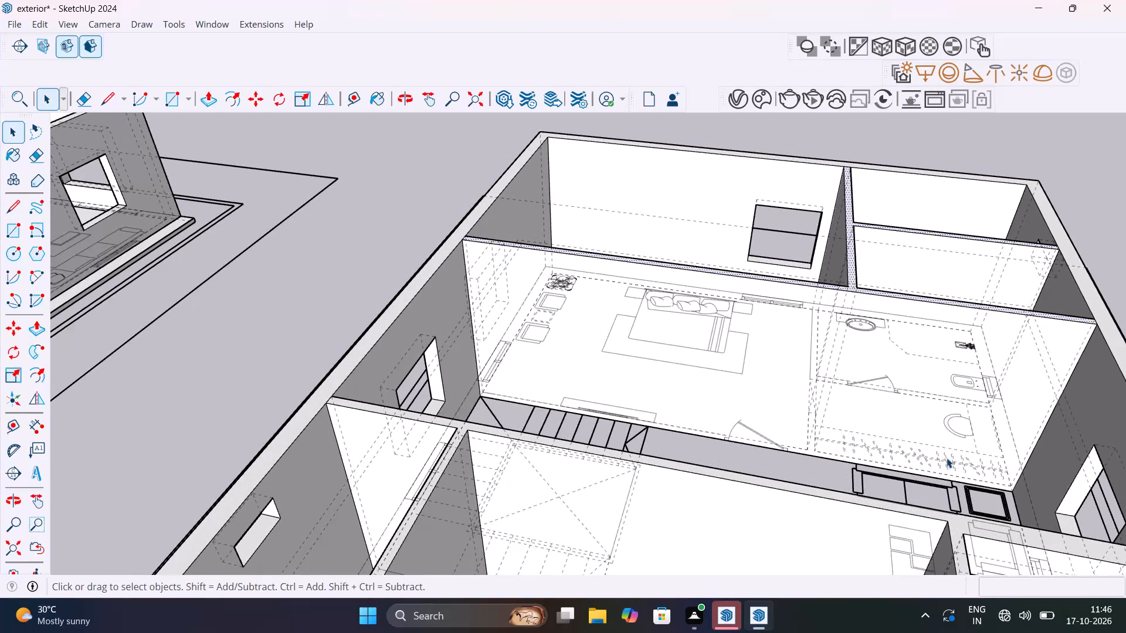
pyautogui.press('t')
pyautogui.click(1044, 436)
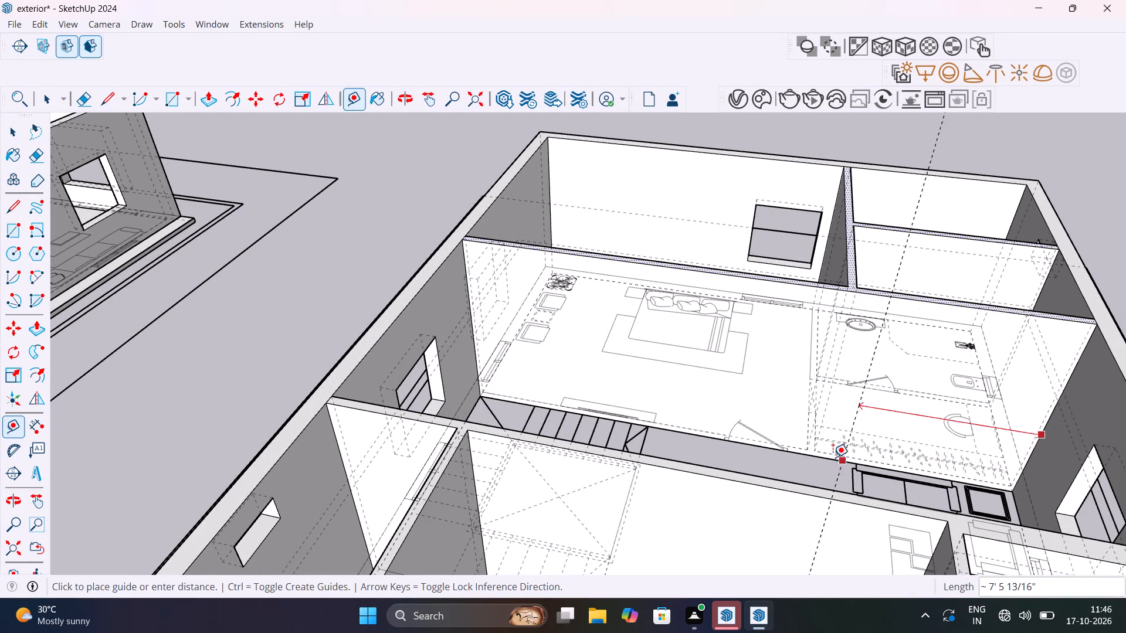
pyautogui.scroll(9, 785, 455)
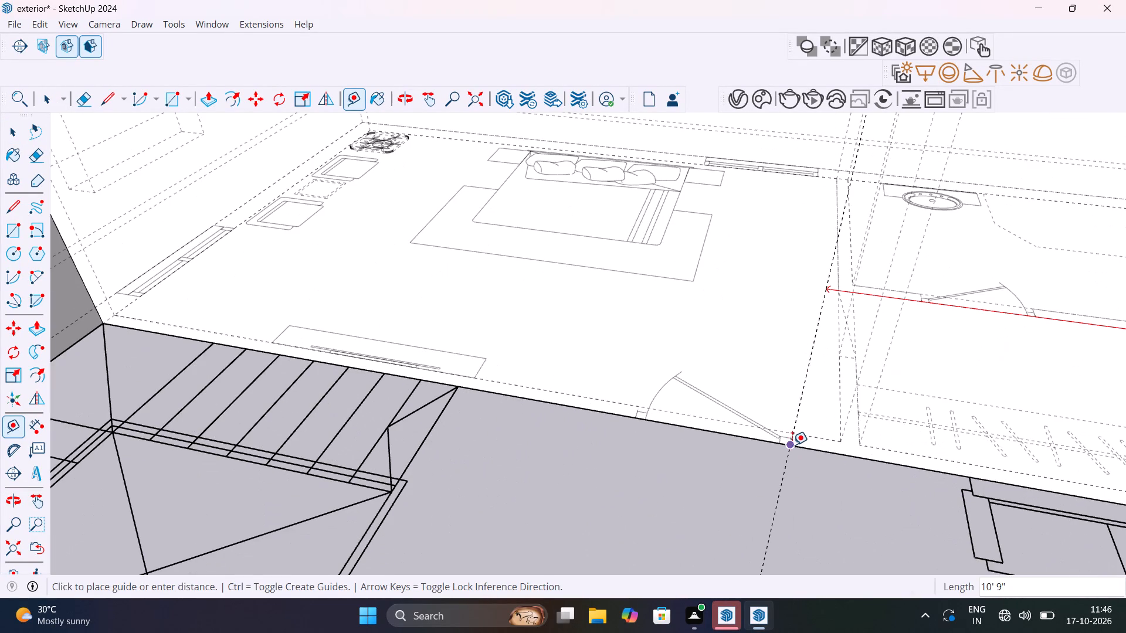
pyautogui.click(792, 444)
pyautogui.click(799, 404)
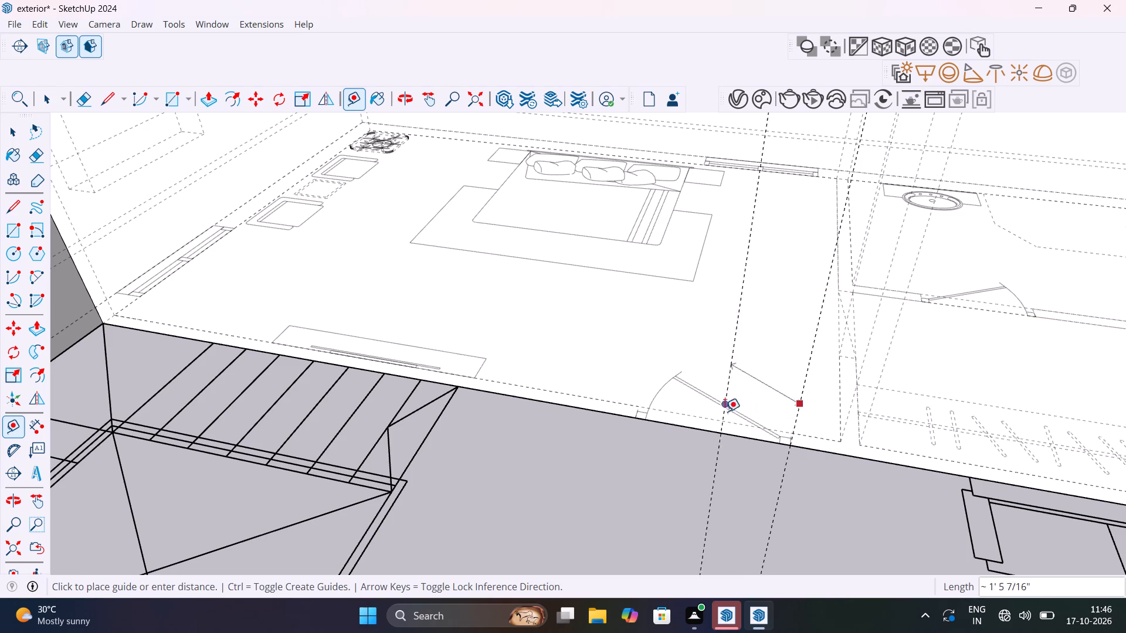
pyautogui.click(634, 417)
pyautogui.click(687, 426)
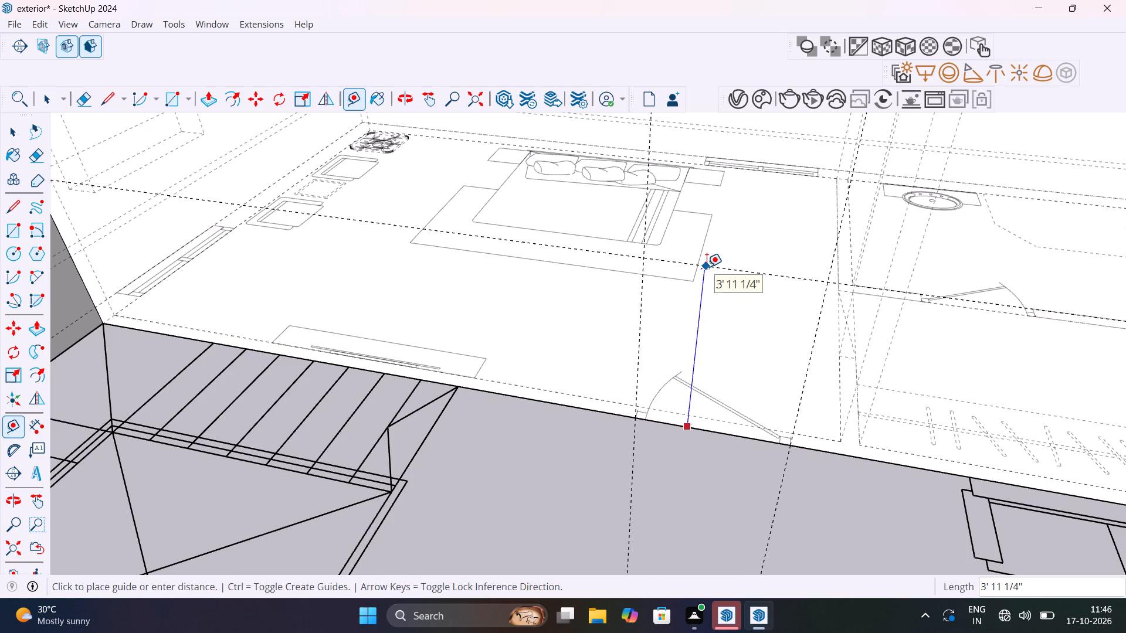
pyautogui.write("7'")
pyautogui.press('Return')
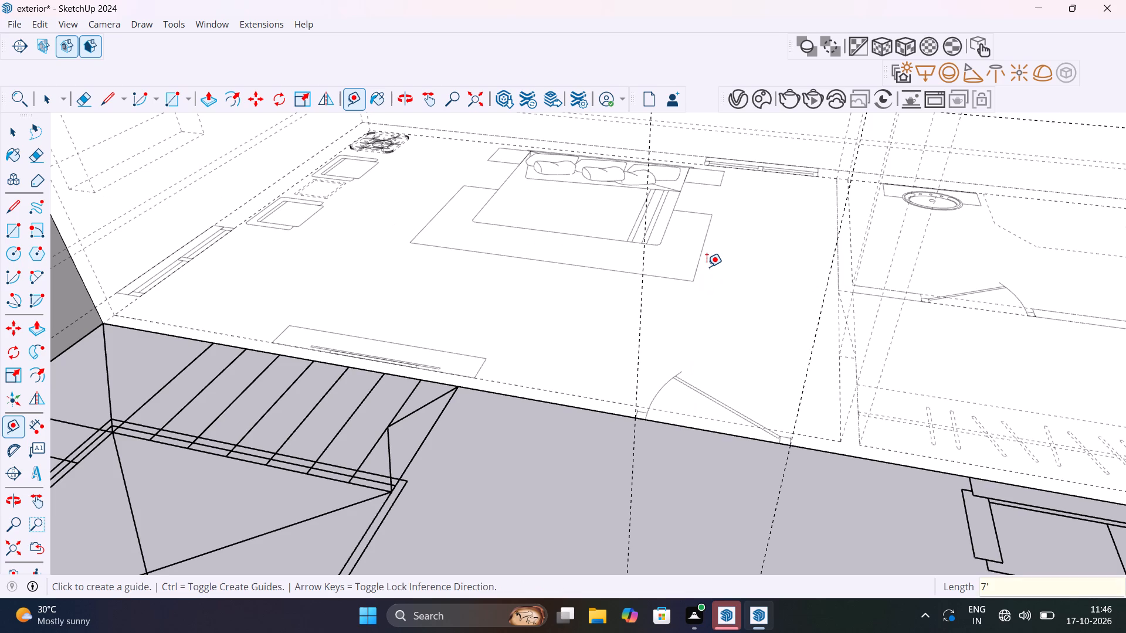
pyautogui.press('space')
# Draw a 3' 3" by 7' rectangle between the guides on the bedroom partition for the door opening.
pyautogui.scroll(-2, 707, 265)
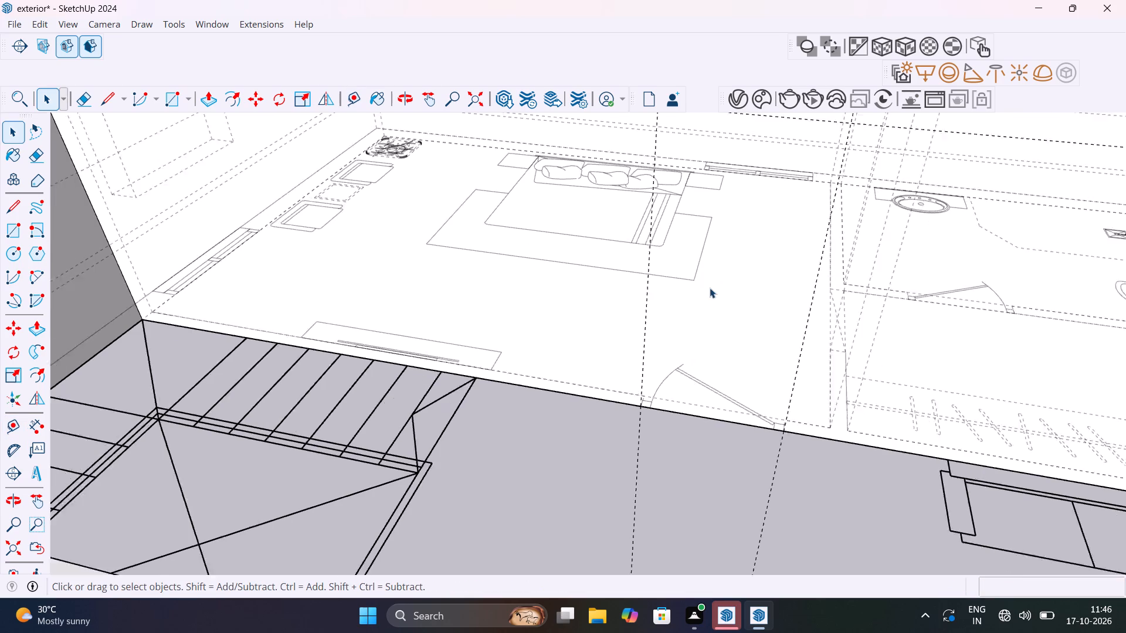
pyautogui.scroll(-4, 710, 288)
pyautogui.keyDown('shift'); pyautogui.moveTo(724, 301); pyautogui.dragTo(738, 441, button='middle'); pyautogui.keyUp('shift')
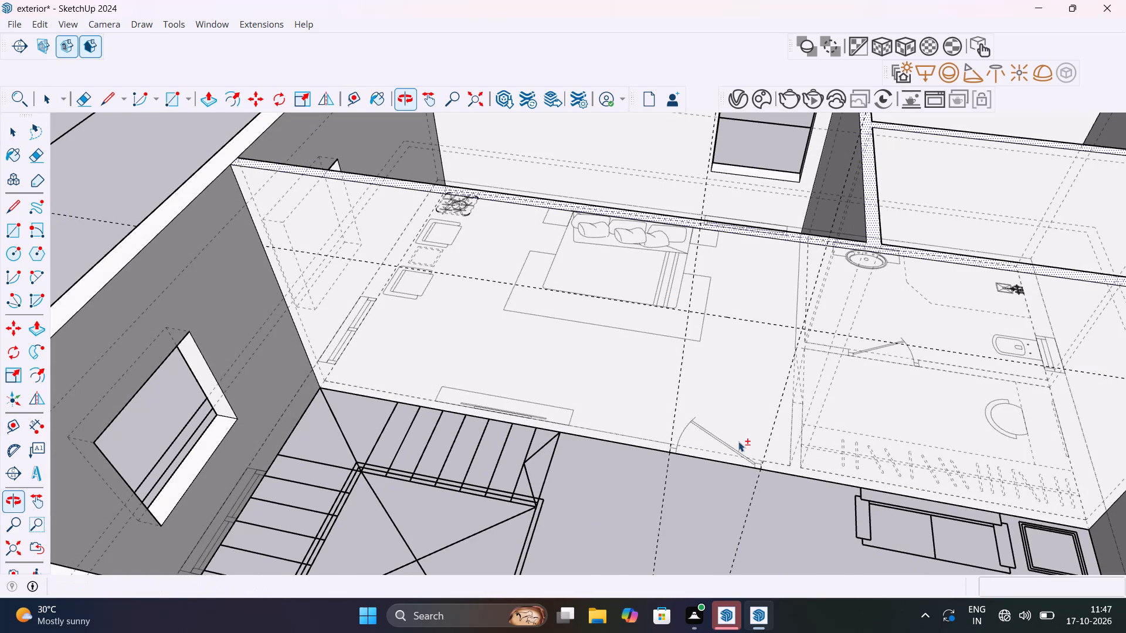
pyautogui.press('r')
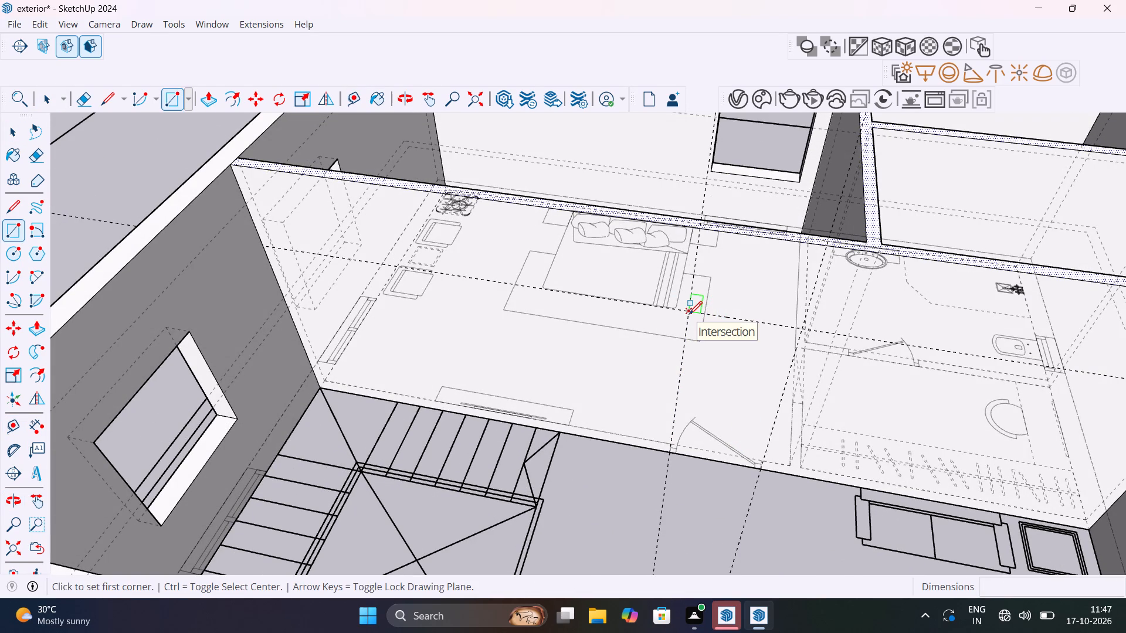
pyautogui.click(689, 314)
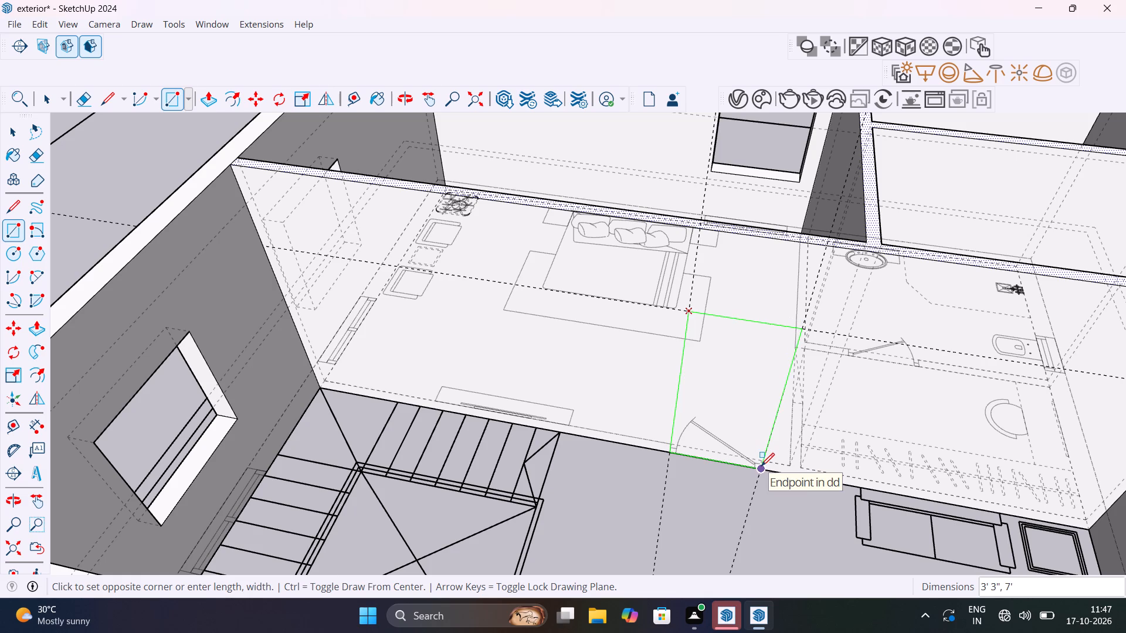
pyautogui.click(761, 466)
# Push the door rectangle 4 1/2" through the bedroom partition to cut the opening.
pyautogui.press('p')
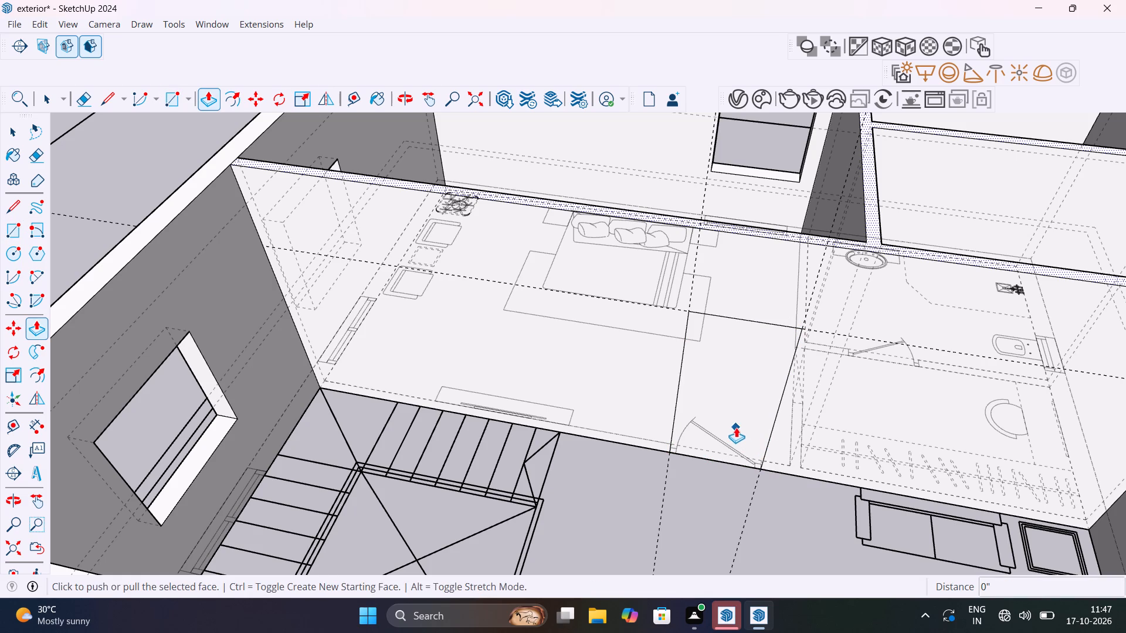
pyautogui.press('space')
pyautogui.click(741, 415)
pyautogui.press('p')
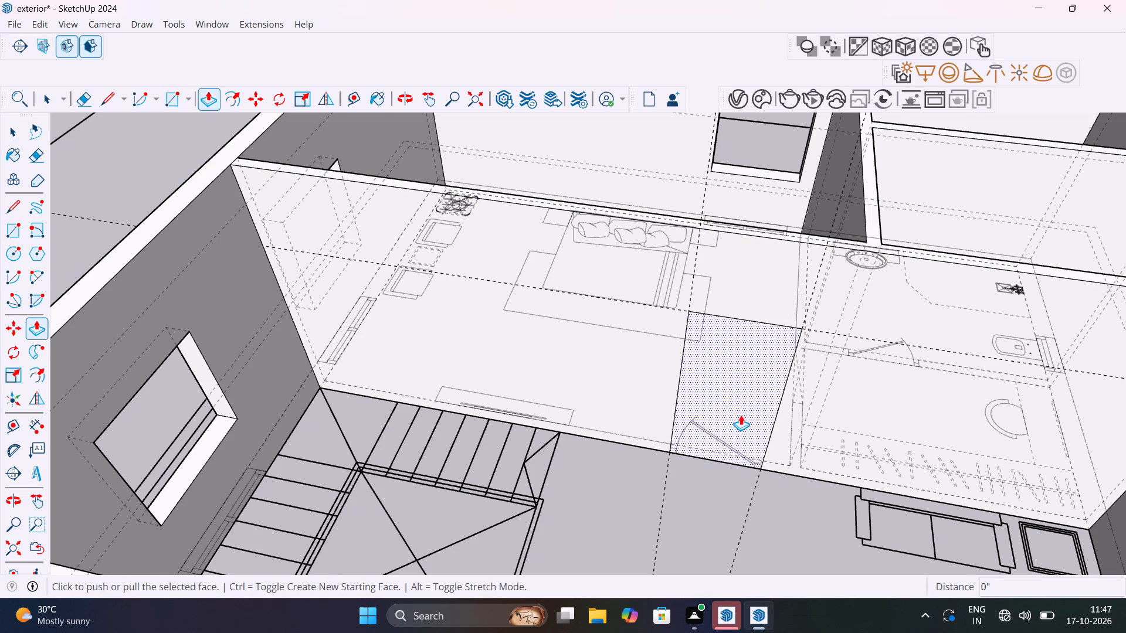
pyautogui.click(741, 415)
pyautogui.click(726, 372)
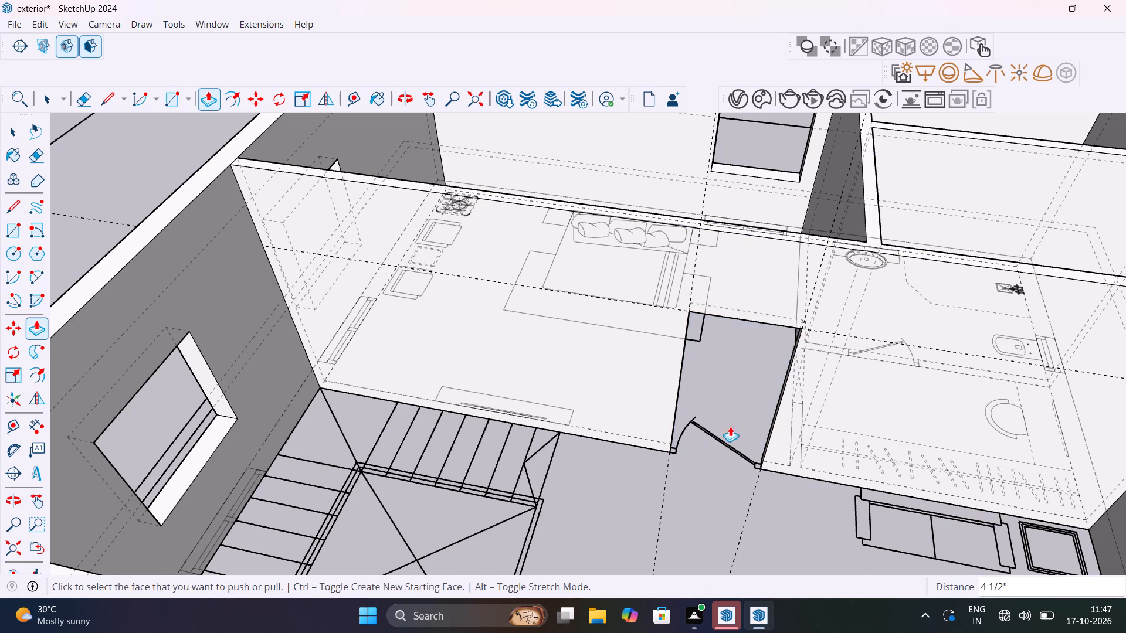
pyautogui.scroll(-5, 731, 437)
pyautogui.press('space')
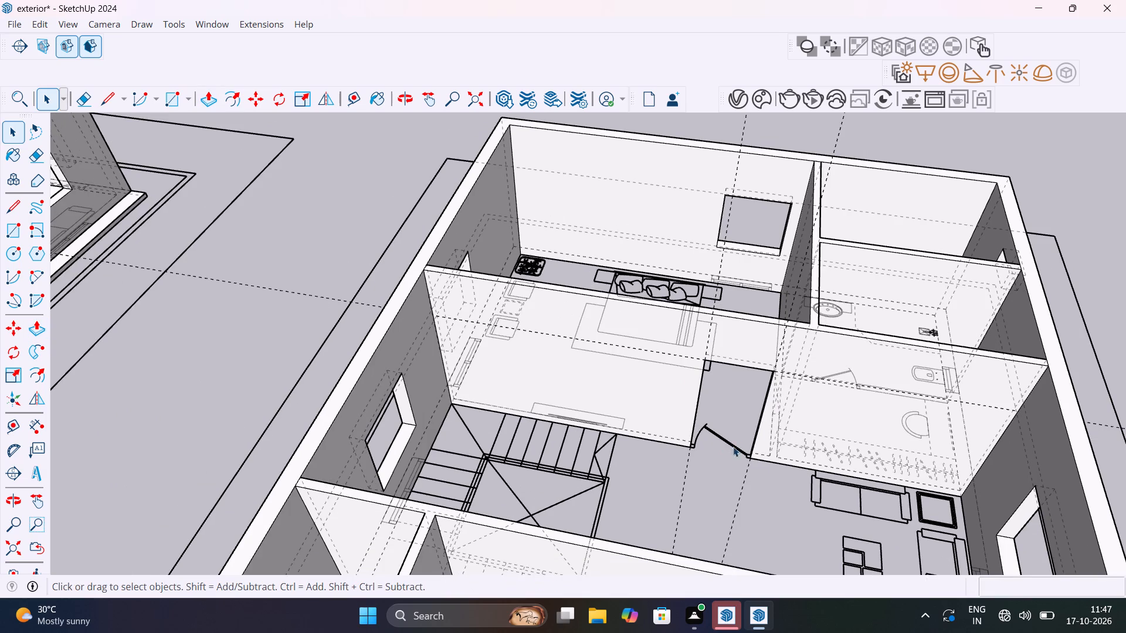
pyautogui.keyDown('shift'); pyautogui.moveTo(856, 489); pyautogui.dragTo(725, 555, button='middle'); pyautogui.keyUp('shift')
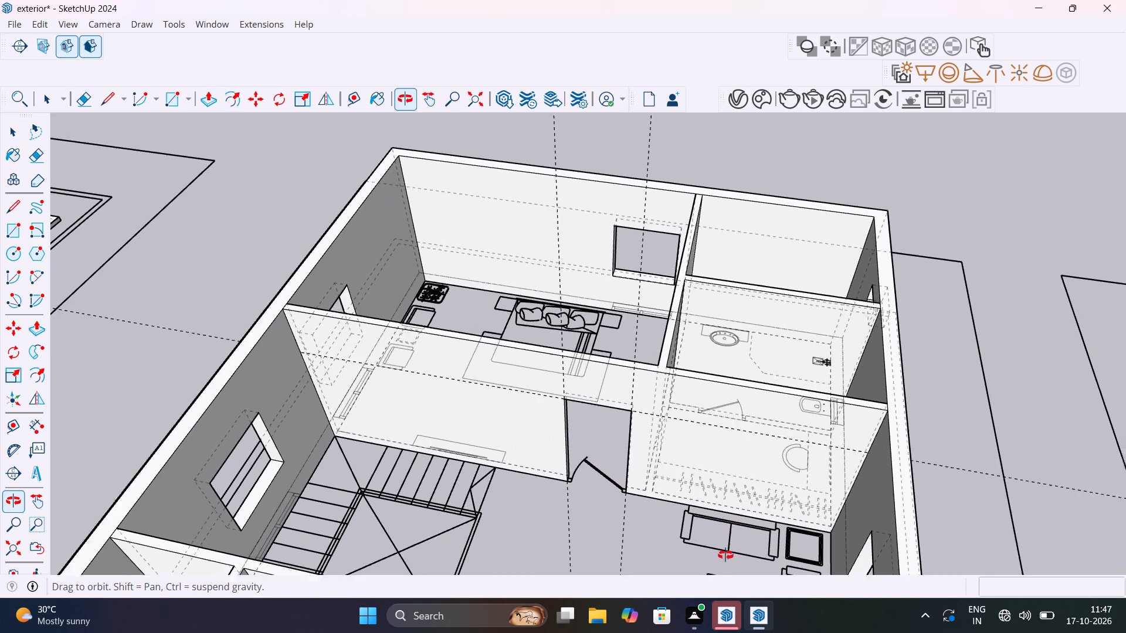
pyautogui.keyDown('shift'); pyautogui.moveTo(725, 555); pyautogui.dragTo(971, 588, button='middle'); pyautogui.keyUp('shift')
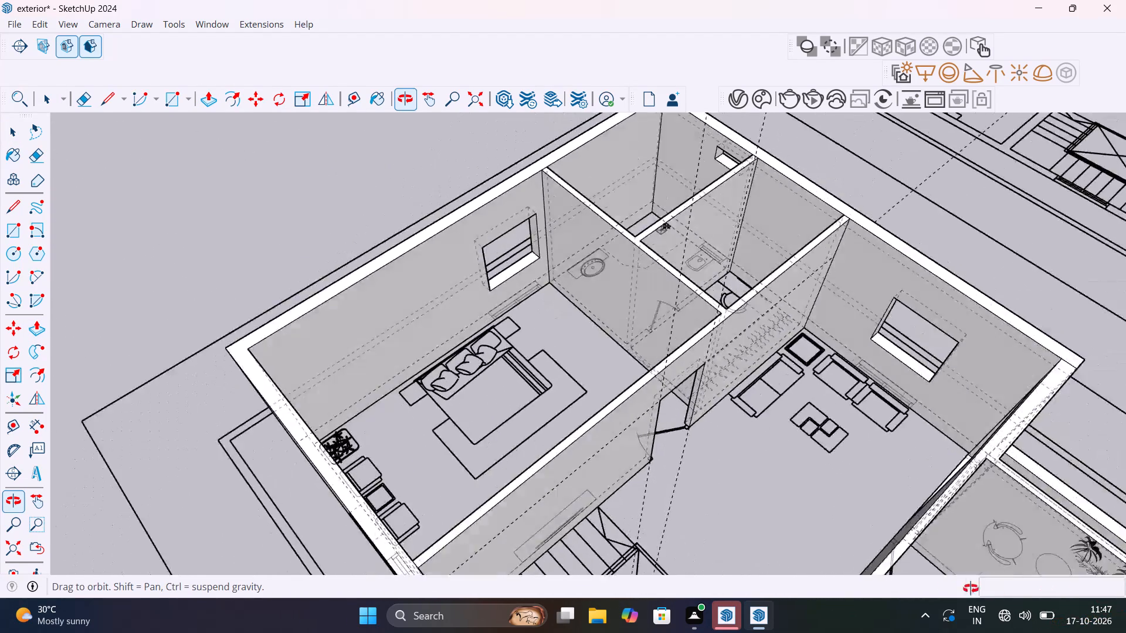
# Examine the bedroom's new door opening and the bathroom and dressing-room partitions against the floor plan from several sides.
pyautogui.keyDown('shift'); pyautogui.moveTo(971, 588); pyautogui.dragTo(1048, 605, button='middle'); pyautogui.keyUp('shift')
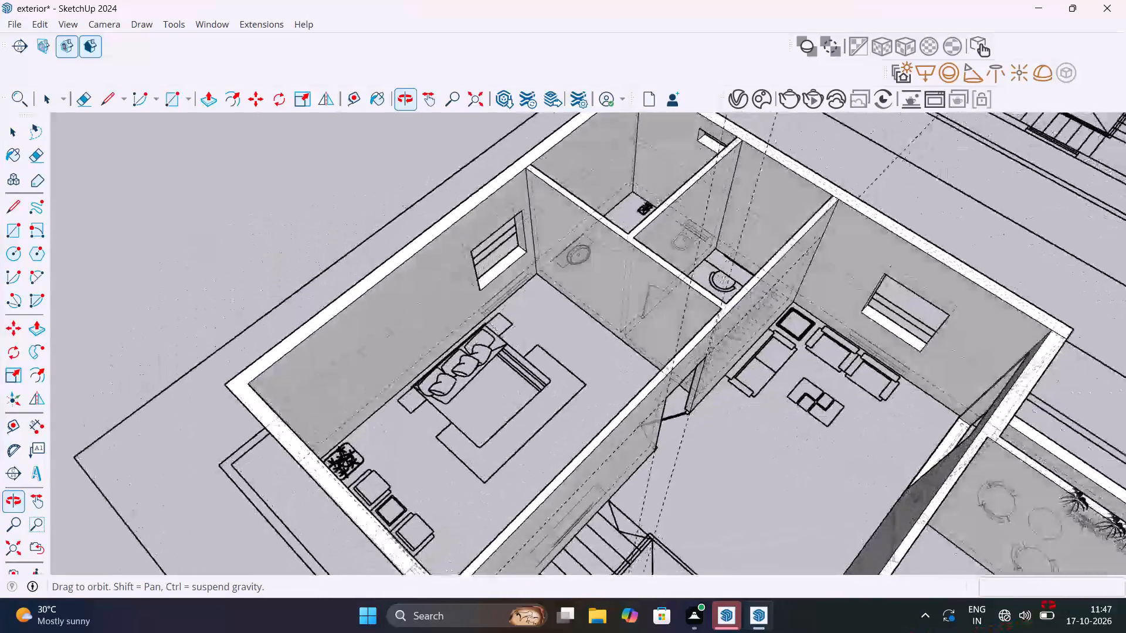
pyautogui.keyDown('shift'); pyautogui.moveTo(1048, 605); pyautogui.dragTo(1009, 632, button='middle'); pyautogui.keyUp('shift')
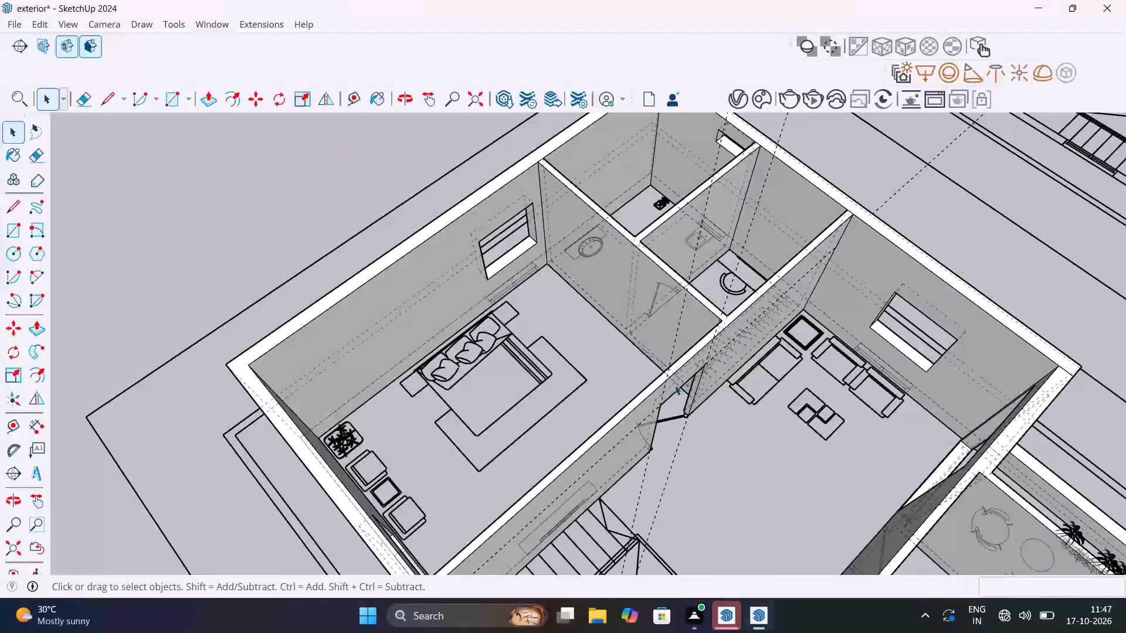
pyautogui.scroll(9, 645, 331)
pyautogui.moveTo(693, 434); pyautogui.dragTo(842, 412, button='middle')
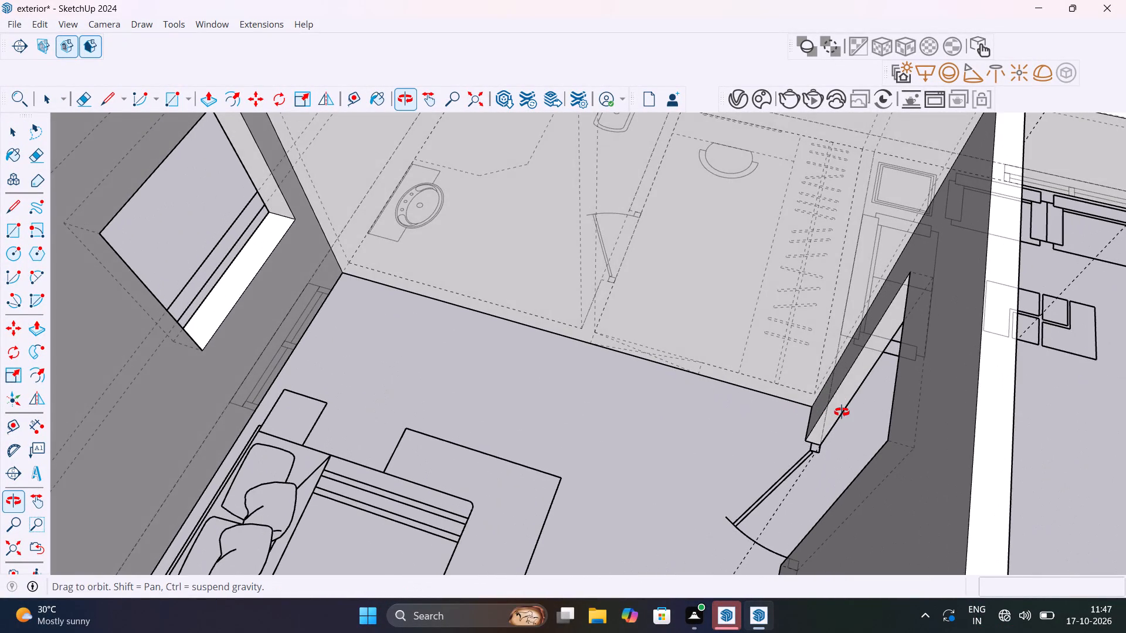
pyautogui.moveTo(842, 412); pyautogui.dragTo(850, 453, button='middle')
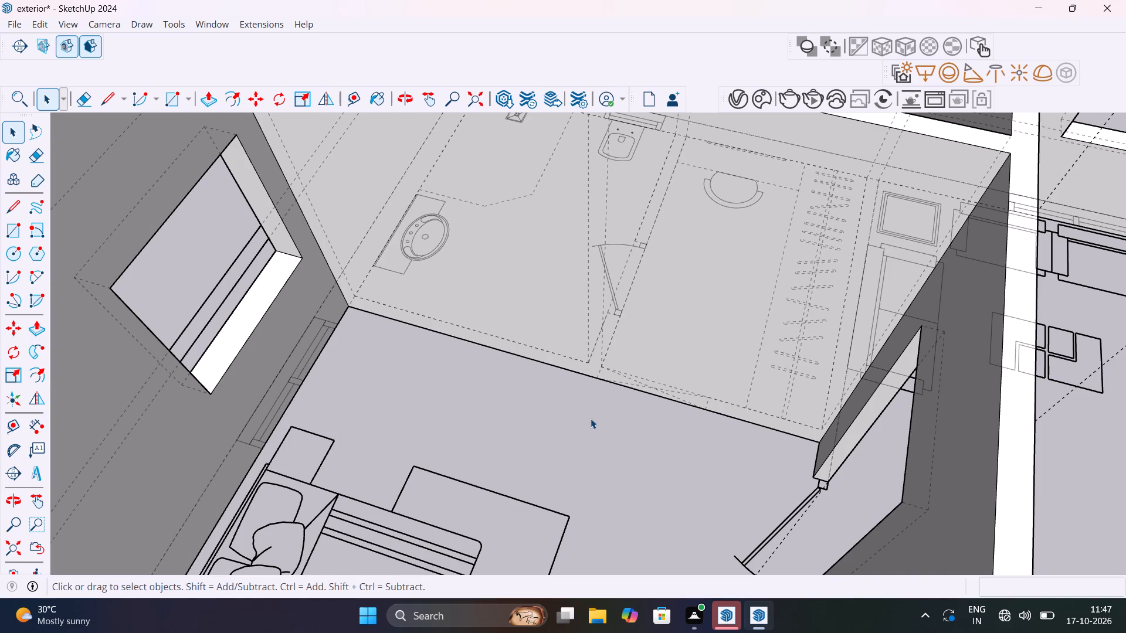
pyautogui.scroll(-6, 591, 418)
pyautogui.moveTo(621, 498); pyautogui.dragTo(621, 512, button='middle')
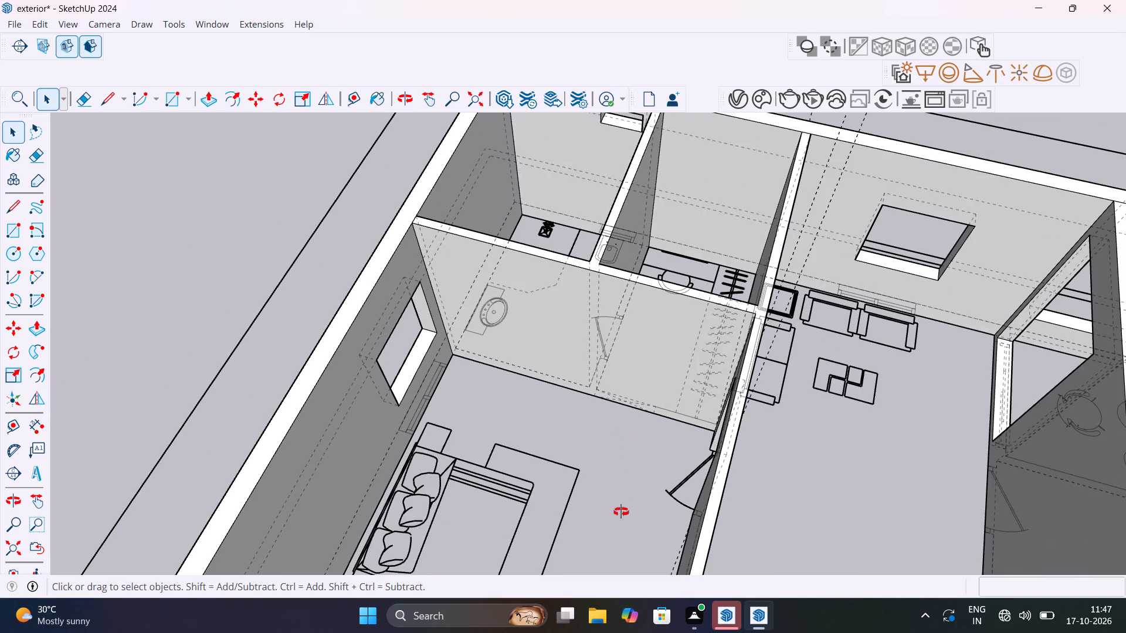
pyautogui.moveTo(621, 512); pyautogui.dragTo(622, 555, button='middle')
pyautogui.scroll(1, 622, 555)
pyautogui.moveTo(618, 422); pyautogui.dragTo(599, 562, button='middle')
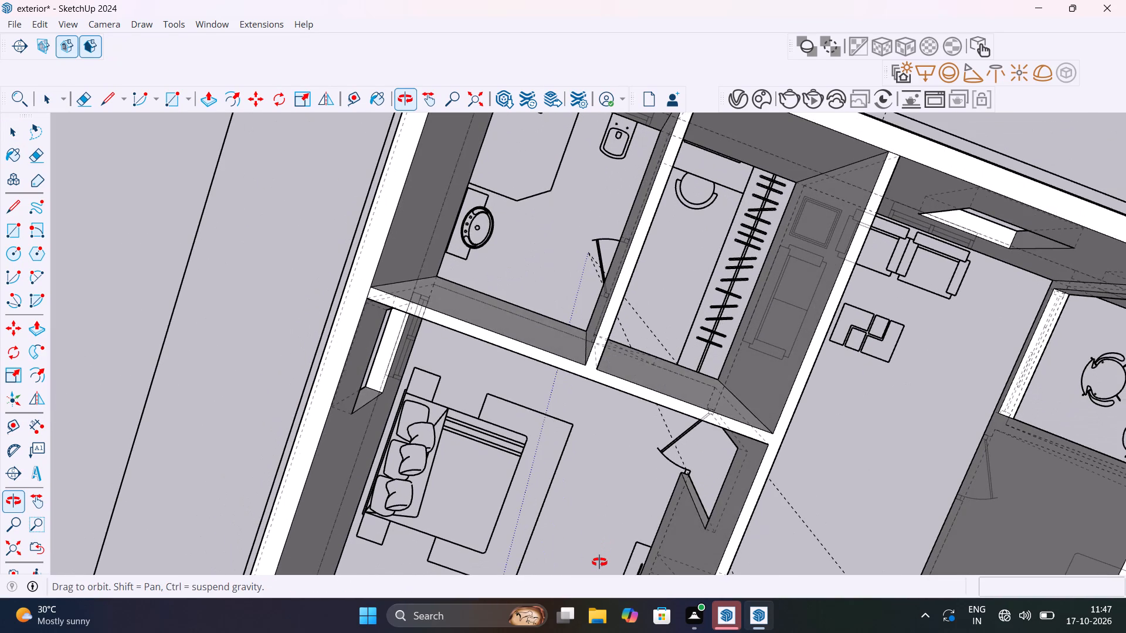
pyautogui.moveTo(599, 562); pyautogui.dragTo(654, 349, button='middle')
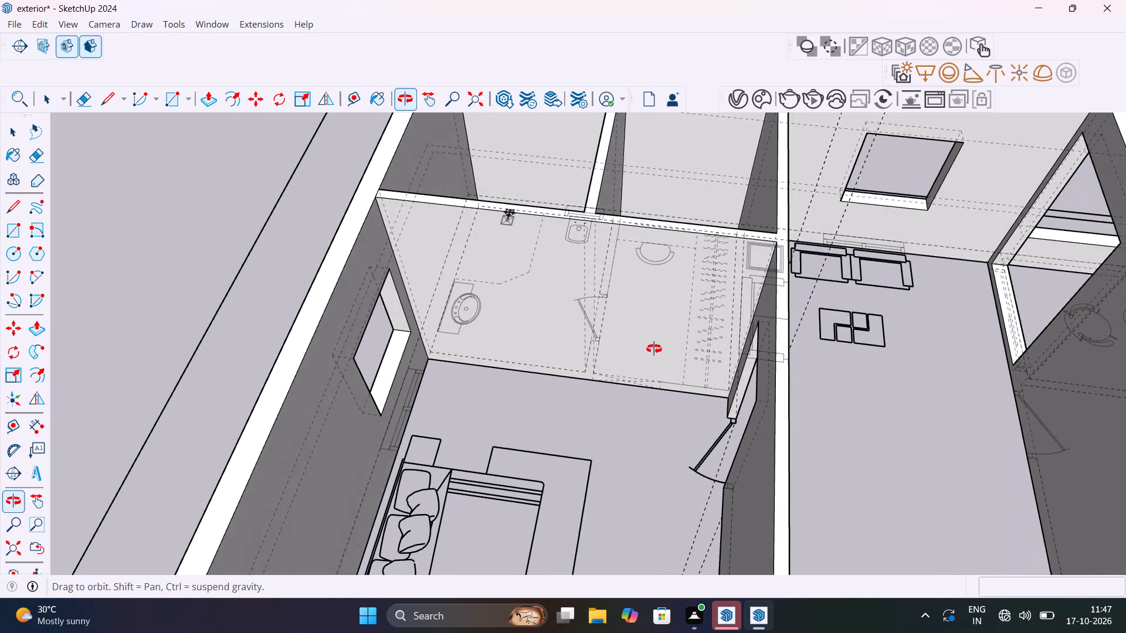
pyautogui.moveTo(654, 349); pyautogui.dragTo(735, 280, button='middle')
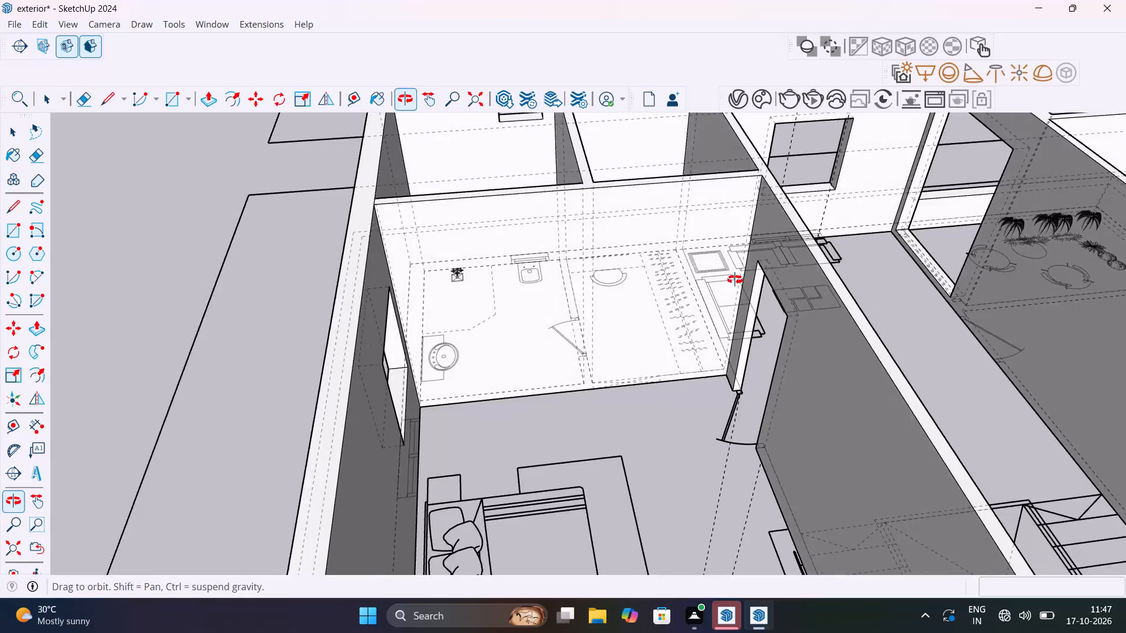
pyautogui.moveTo(735, 280); pyautogui.dragTo(727, 307, button='middle')
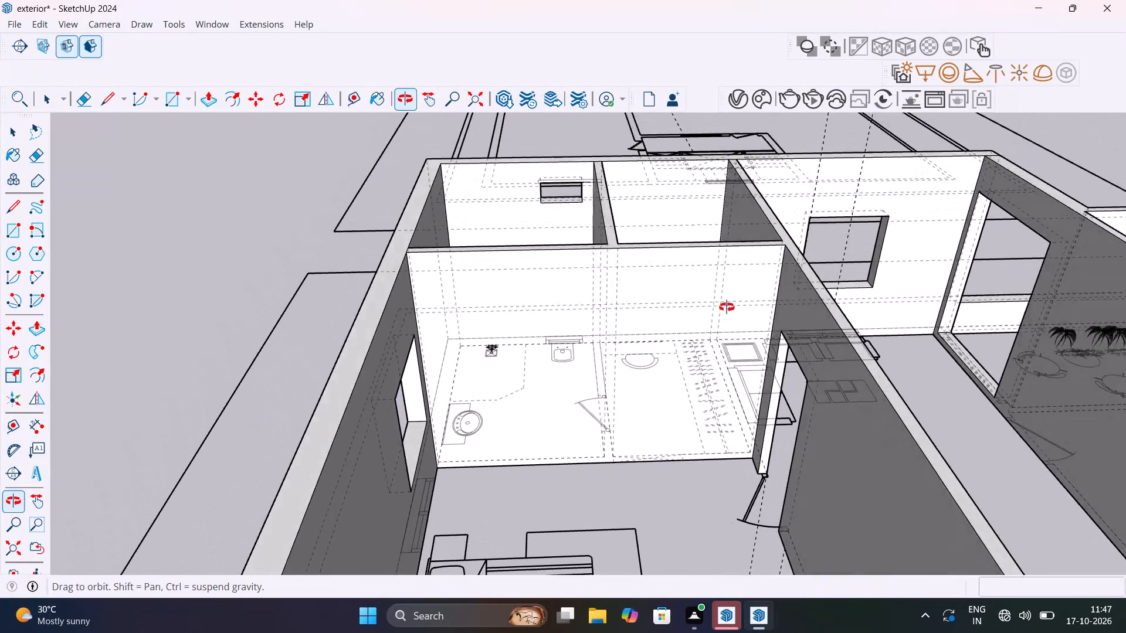
pyautogui.moveTo(727, 307); pyautogui.dragTo(395, 421, button='middle')
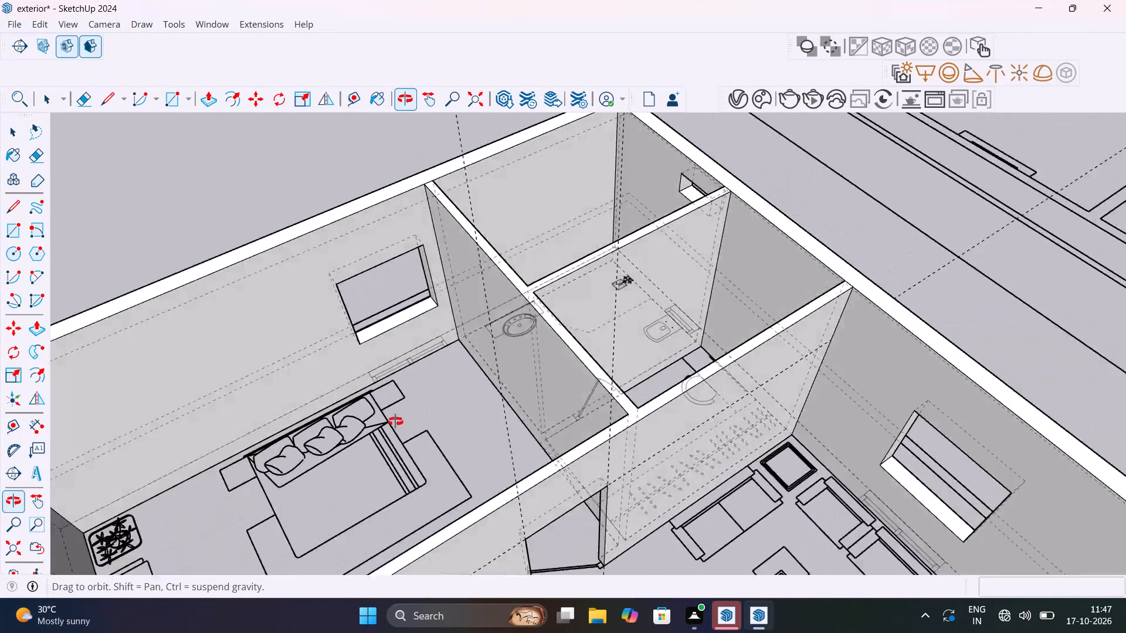
pyautogui.moveTo(395, 421); pyautogui.dragTo(161, 500, button='middle')
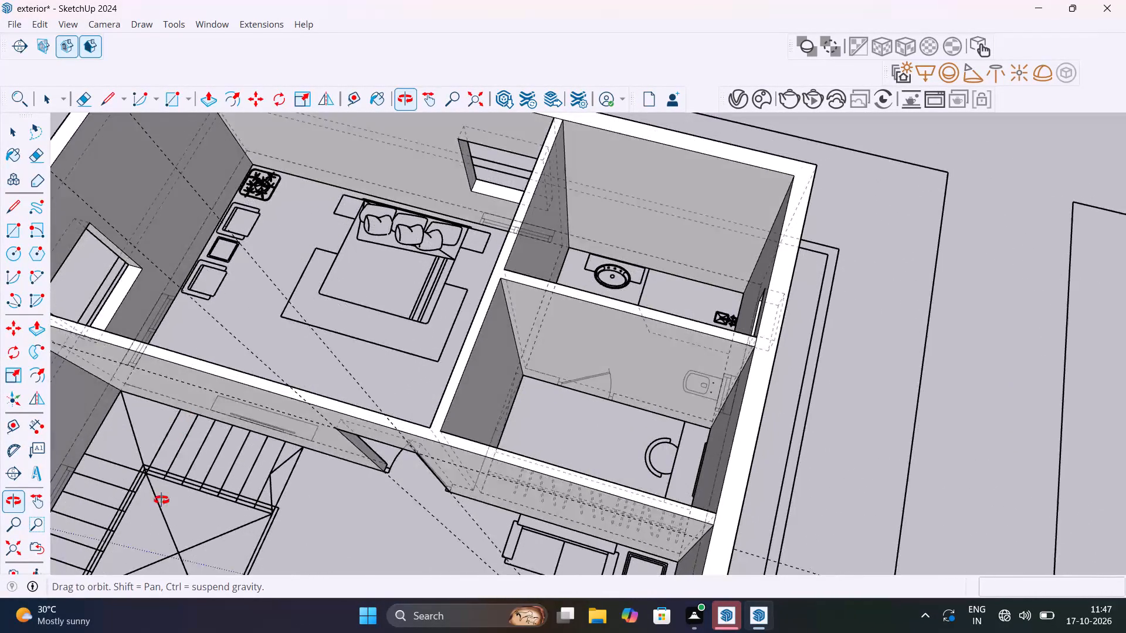
pyautogui.moveTo(161, 500); pyautogui.dragTo(445, 450, button='middle')
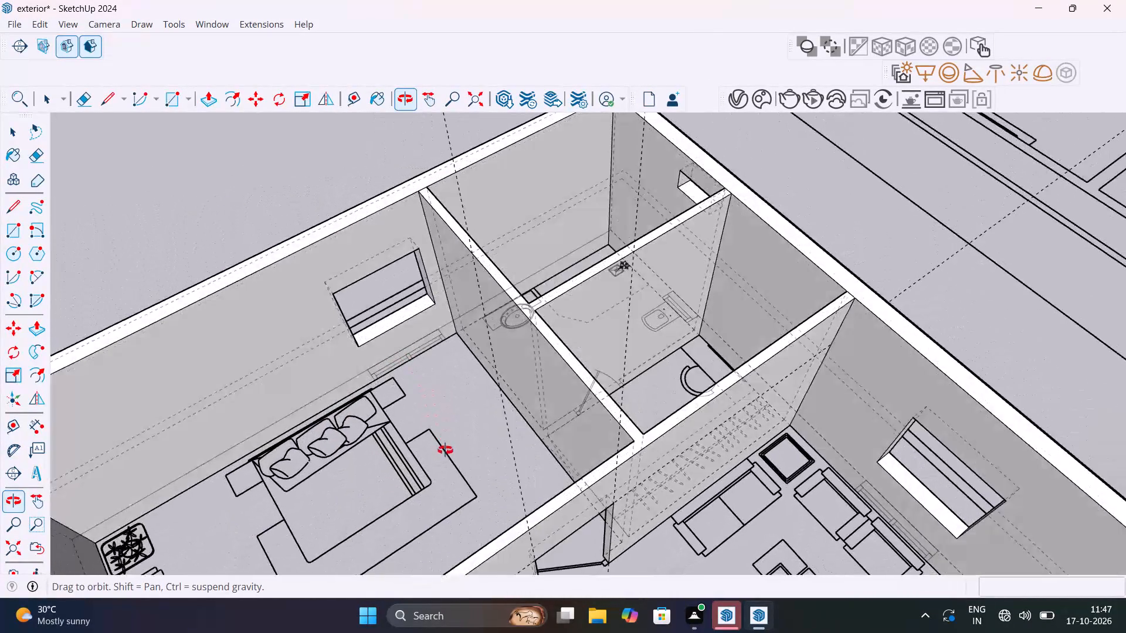
# Place guides for the bathroom door on the dressing-room side: 4' 10 1/2" from the outer wall corner, 2' 9" further, and 7' high.
pyautogui.moveTo(445, 450); pyautogui.dragTo(256, 486, button='middle')
pyautogui.scroll(4, 551, 393)
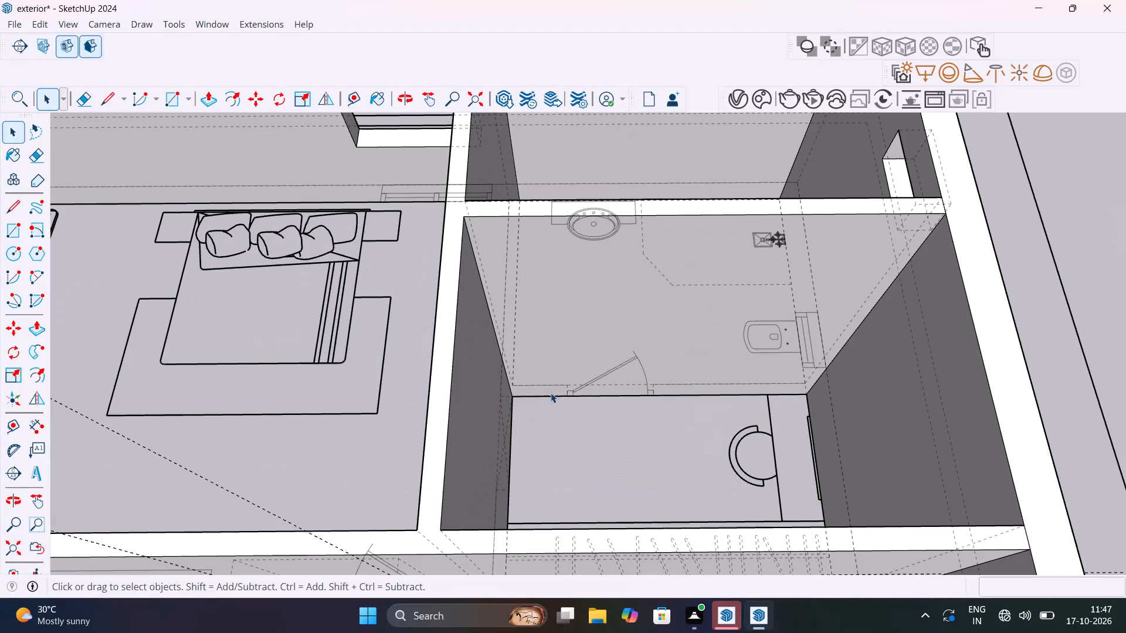
pyautogui.press('t')
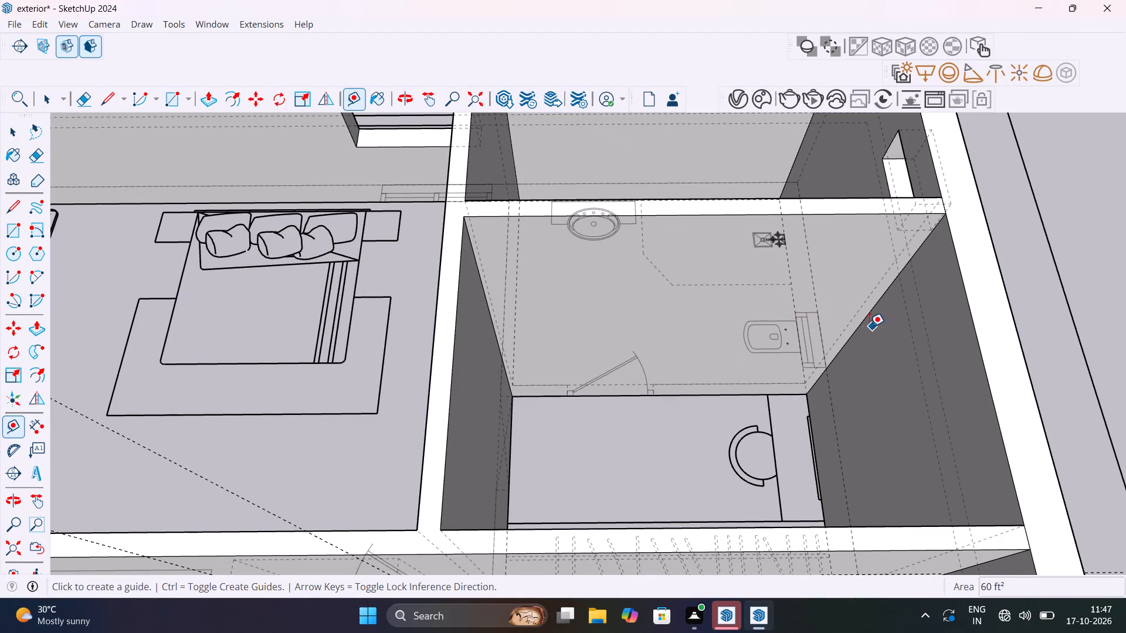
pyautogui.click(864, 326)
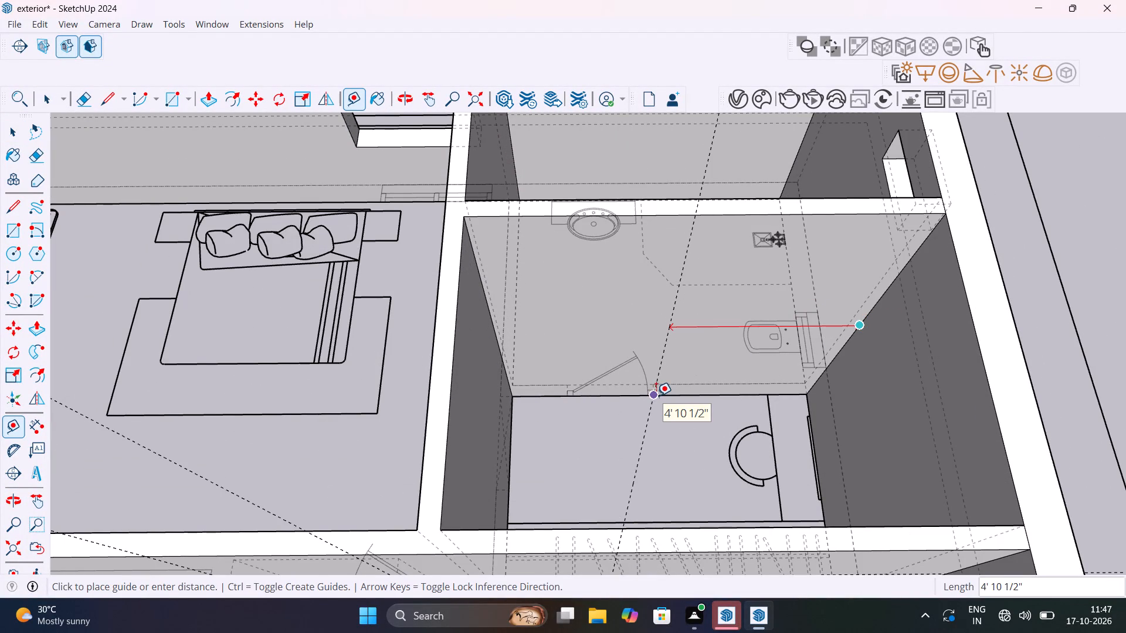
pyautogui.click(656, 394)
pyautogui.click(658, 366)
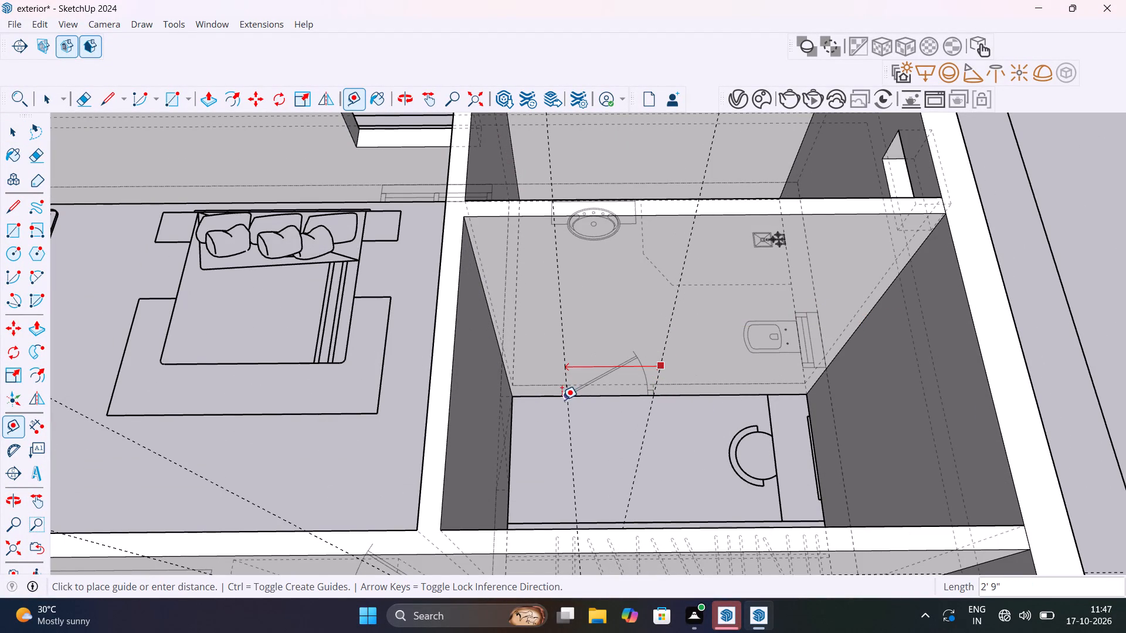
pyautogui.scroll(7, 562, 400)
pyautogui.moveTo(561, 398); pyautogui.dragTo(578, 341, button='middle')
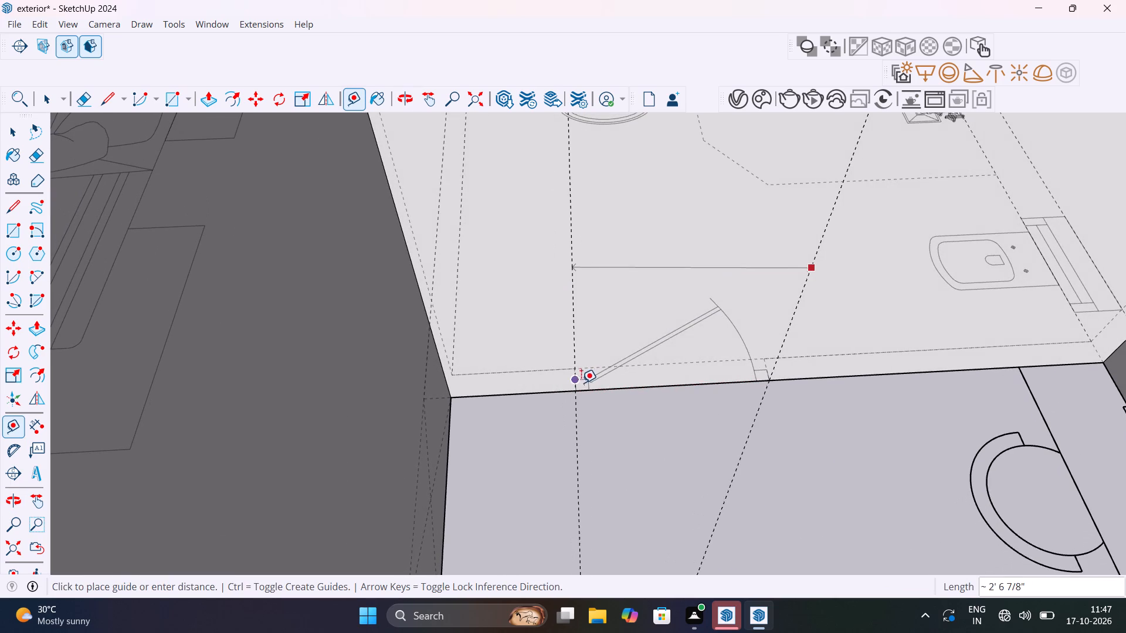
pyautogui.click(578, 387)
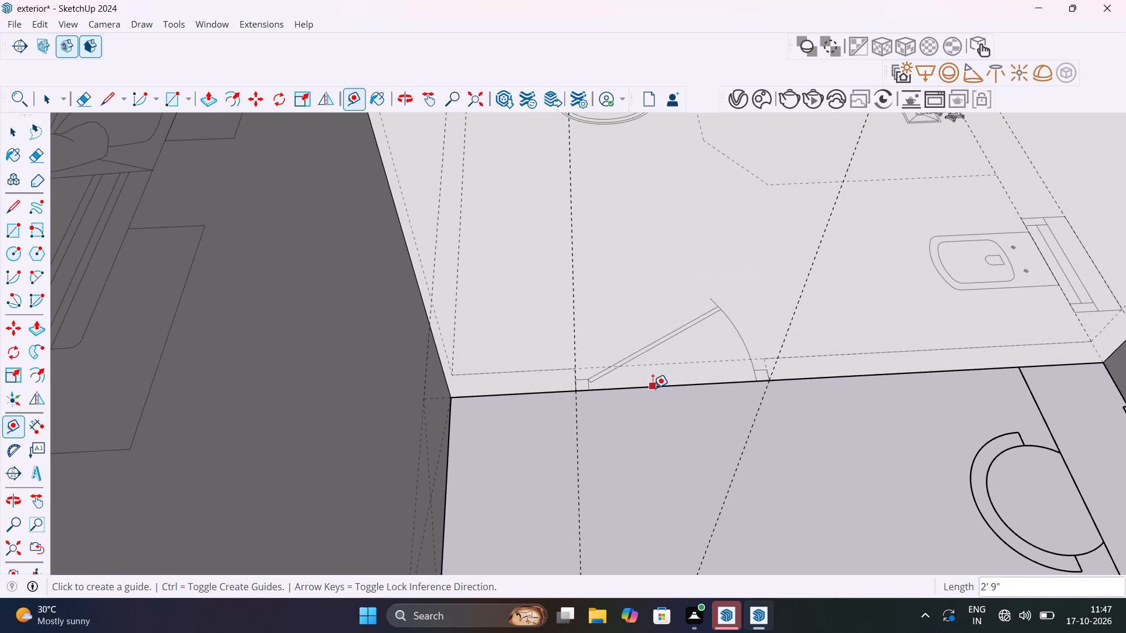
pyautogui.click(653, 387)
pyautogui.scroll(-12, 654, 356)
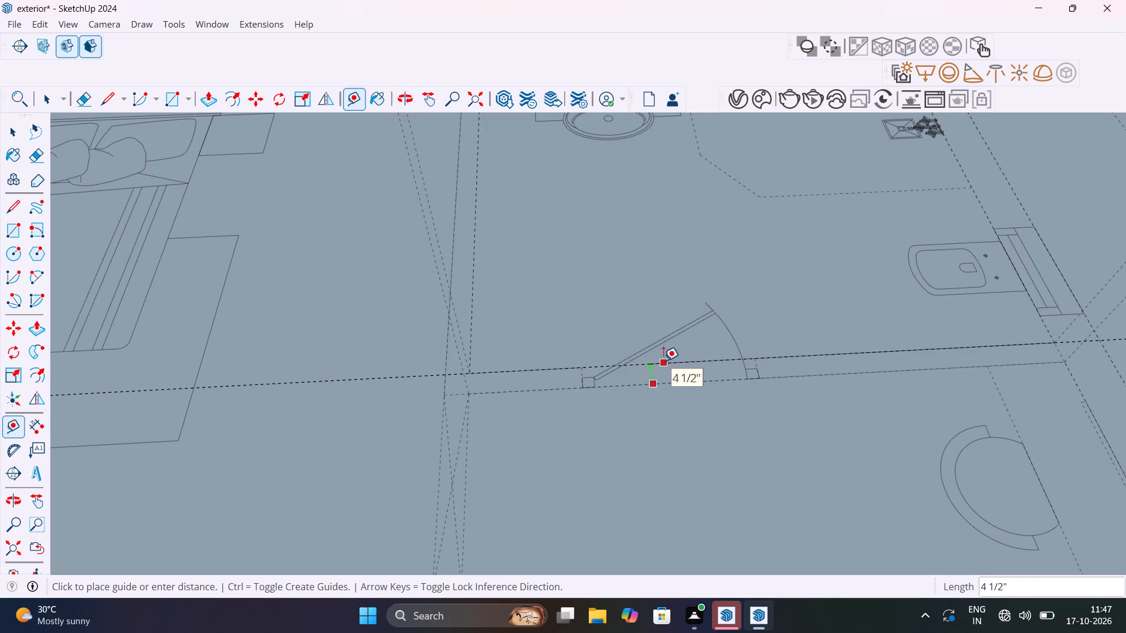
pyautogui.keyDown('shift'); pyautogui.moveTo(663, 360); pyautogui.dragTo(653, 534, button='middle'); pyautogui.keyUp('shift')
pyautogui.scroll(-5, 663, 417)
pyautogui.scroll(4, 663, 417)
pyautogui.scroll(-11, 663, 389)
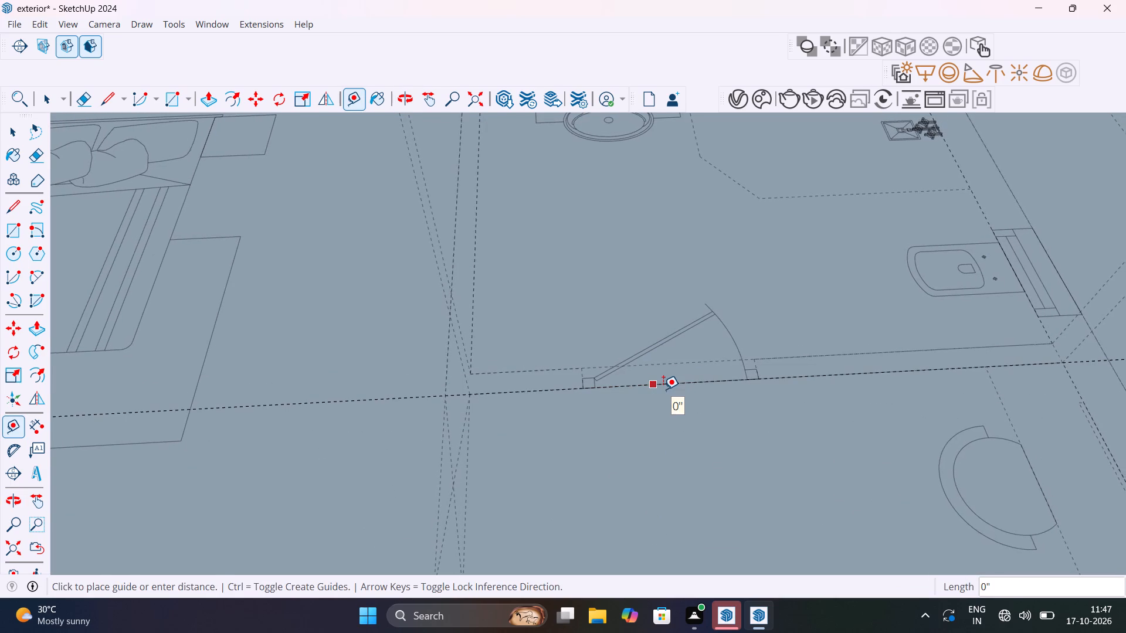
pyautogui.scroll(-20, 663, 389)
pyautogui.scroll(-18, 663, 389)
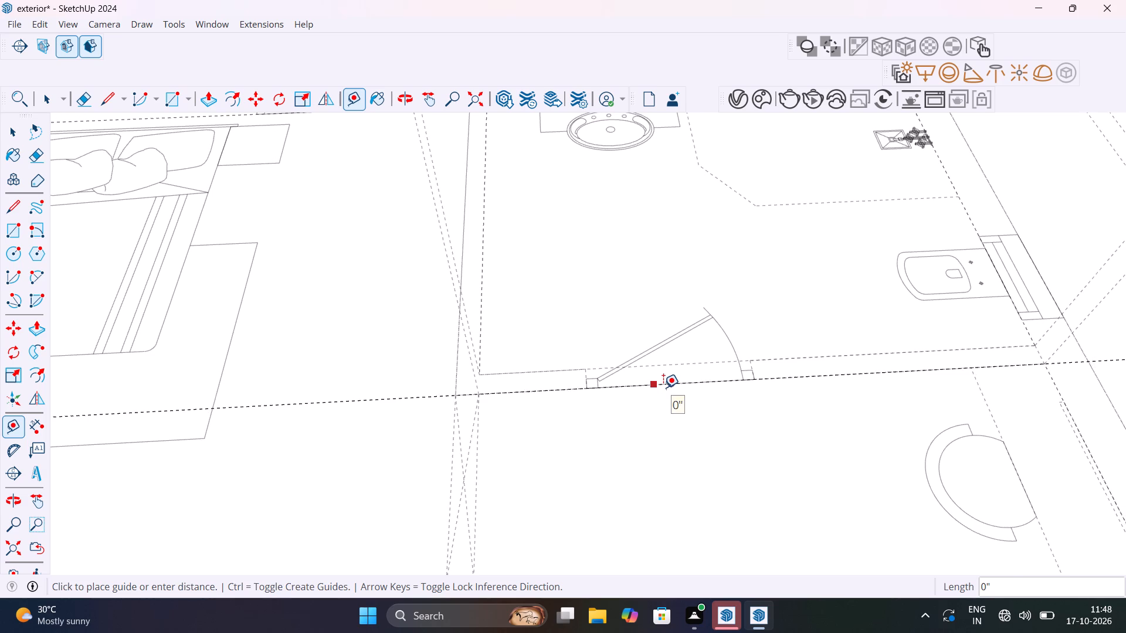
pyautogui.scroll(-20, 699, 294)
pyautogui.scroll(-19, 699, 294)
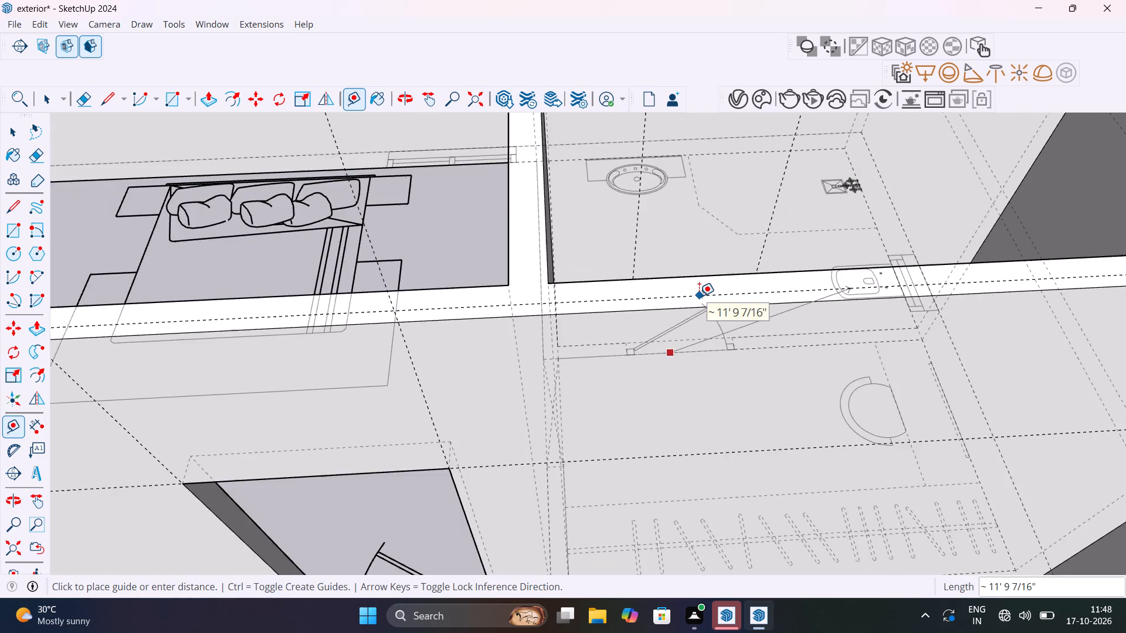
pyautogui.scroll(-9, 699, 296)
pyautogui.moveTo(724, 232); pyautogui.dragTo(725, 319, button='middle')
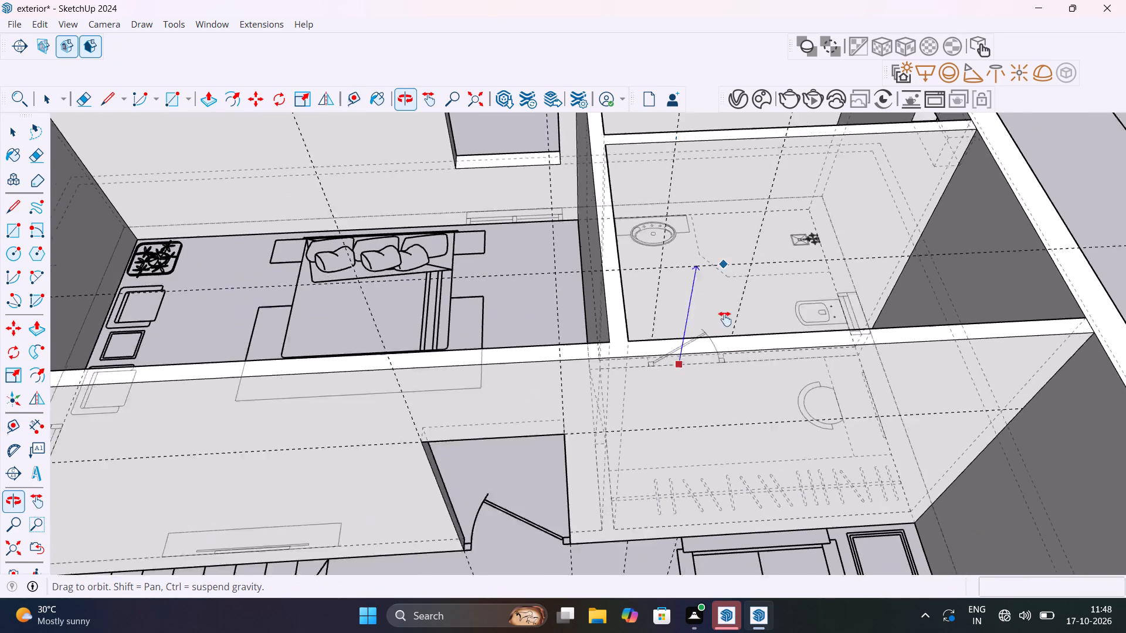
pyautogui.moveTo(725, 319); pyautogui.dragTo(716, 385, button='middle')
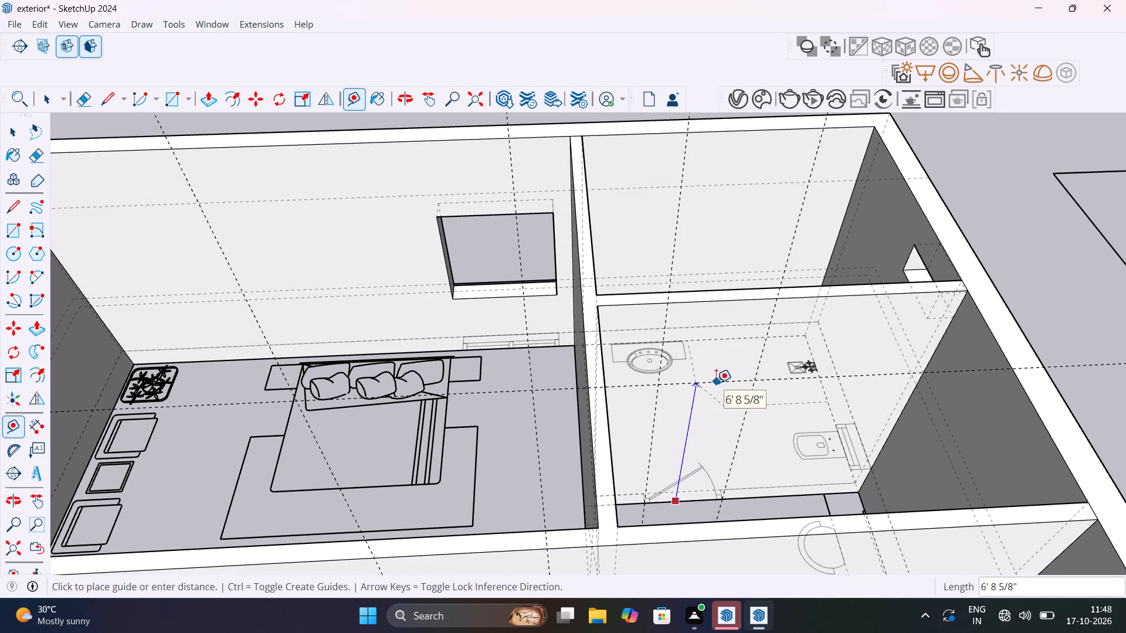
pyautogui.write("7'")
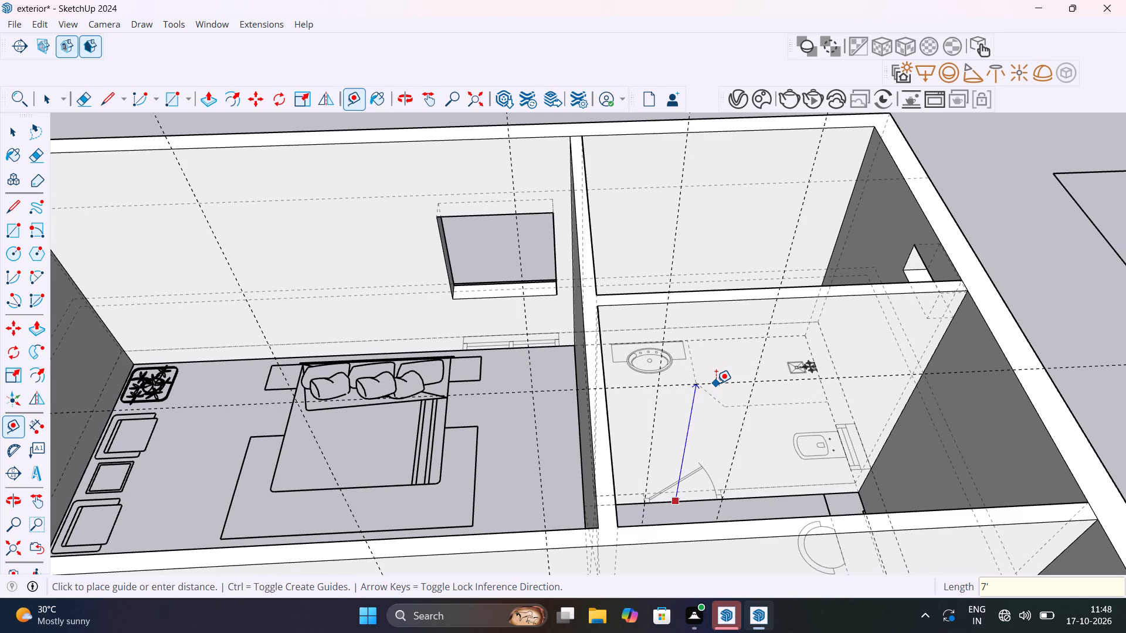
pyautogui.press('Return')
# Draw a 2' 9" by 7' rectangle between the guides on the bathroom partition for the door opening.
pyautogui.press('r')
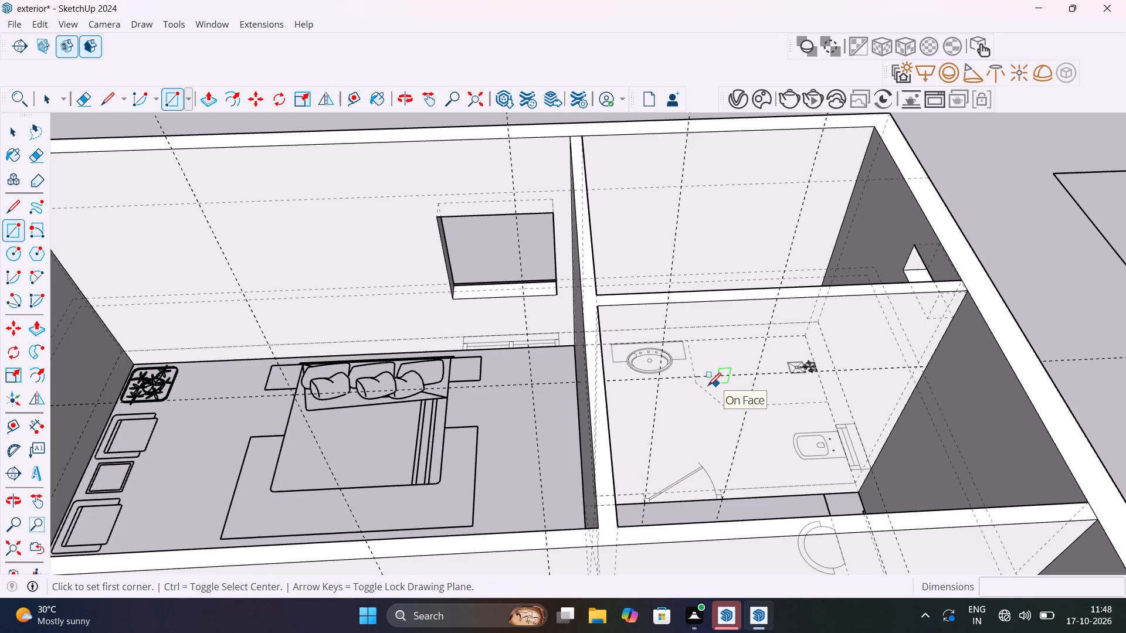
pyautogui.click(659, 381)
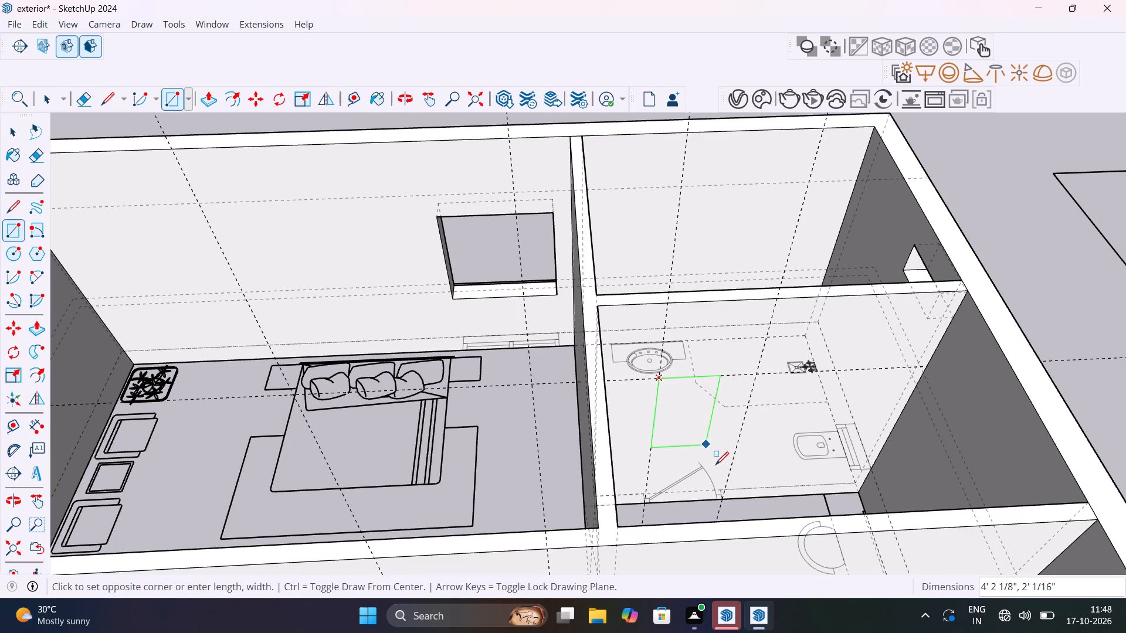
pyautogui.click(724, 499)
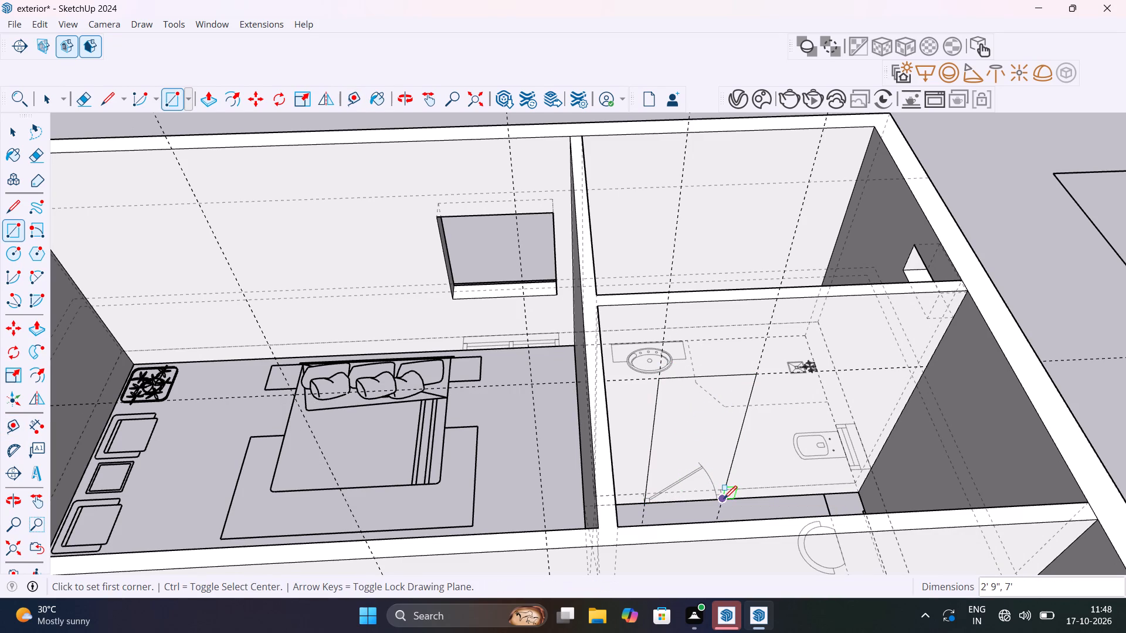
# Push the door rectangle 4 1/2" through the partition between the bathroom and dressing room to cut the opening.
pyautogui.press('p')
pyautogui.click(711, 458)
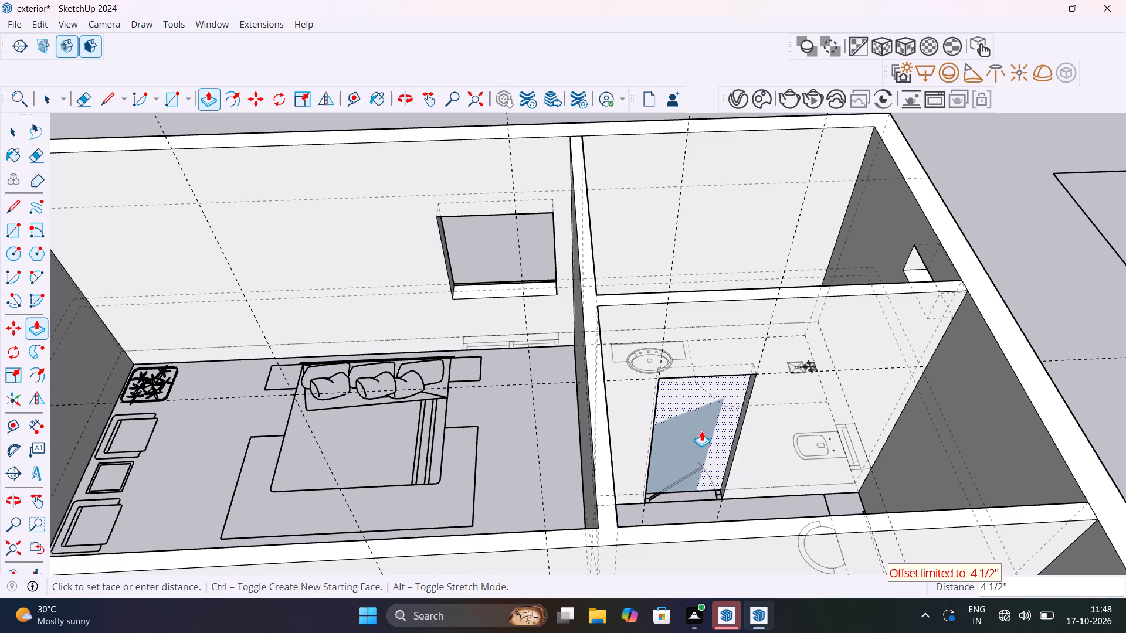
pyautogui.click(701, 428)
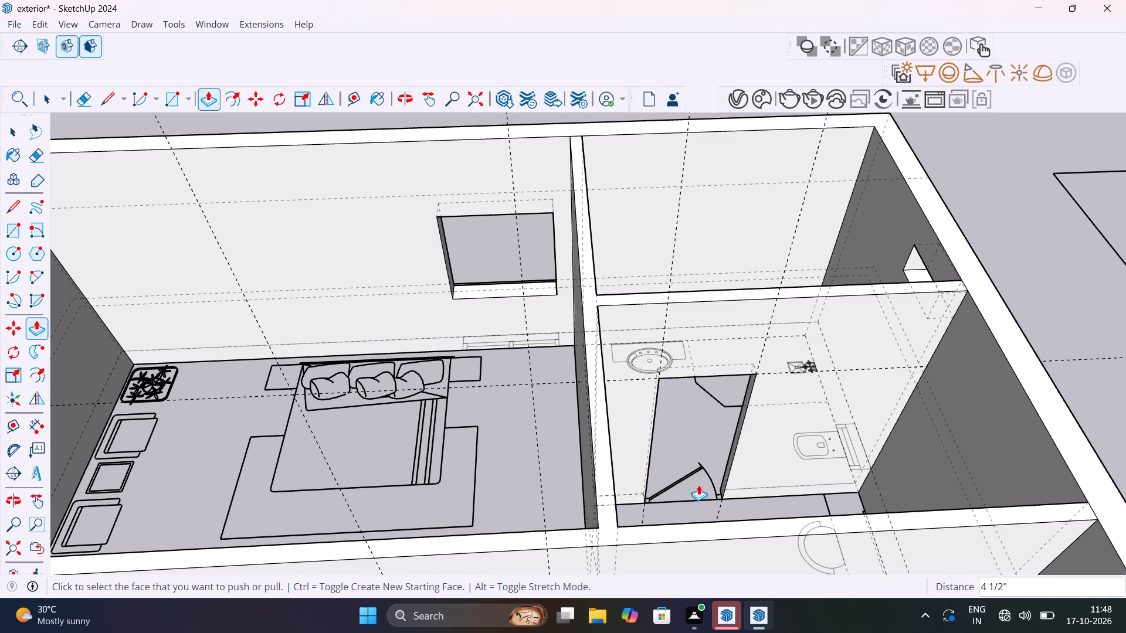
pyautogui.press('space')
# Examine the bathroom, dressing-room and bedroom partitions with their door openings from several sides of the middle building.
pyautogui.scroll(-5, 698, 485)
pyautogui.moveTo(720, 487); pyautogui.dragTo(1125, 450, button='middle')
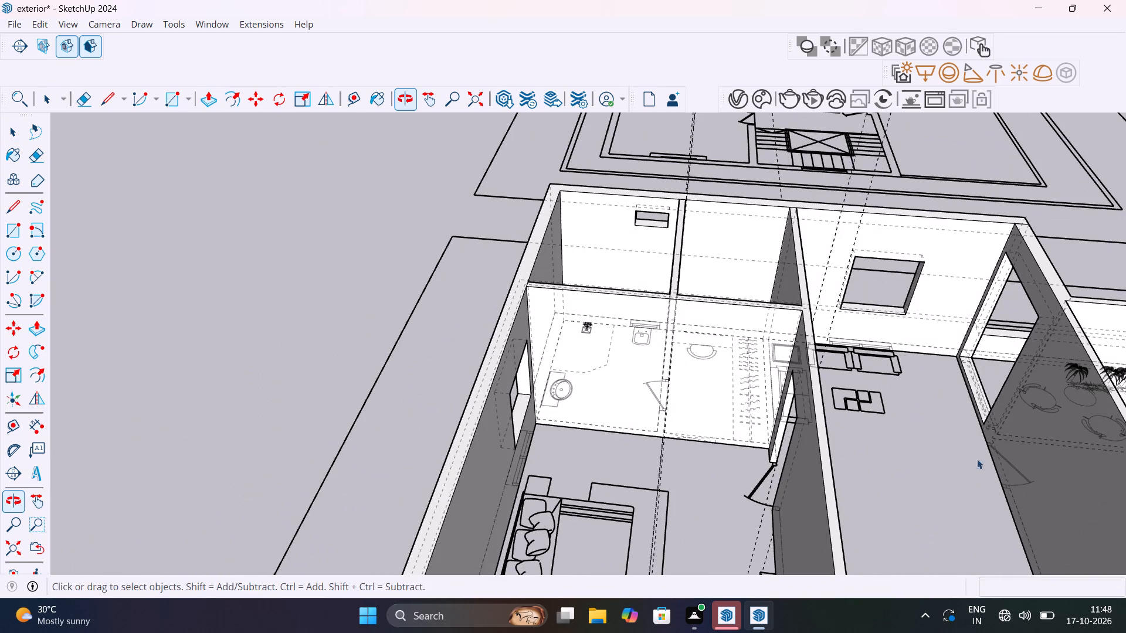
pyautogui.scroll(5, 662, 476)
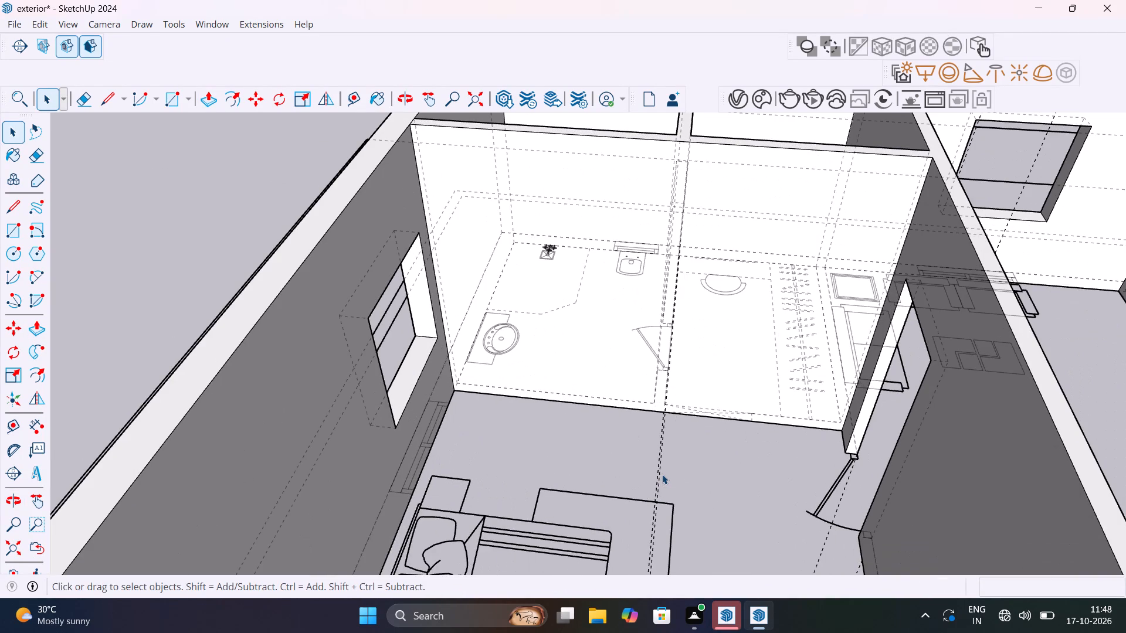
pyautogui.keyDown('shift'); pyautogui.moveTo(701, 458); pyautogui.dragTo(691, 573, button='middle'); pyautogui.keyUp('shift')
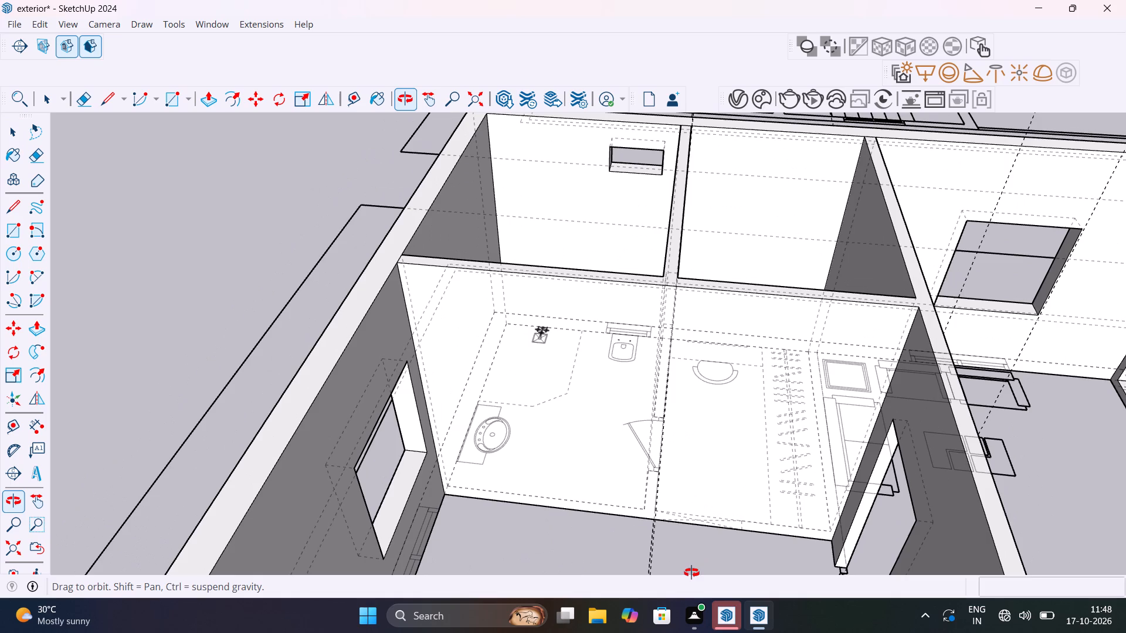
pyautogui.keyDown('shift'); pyautogui.moveTo(691, 573); pyautogui.dragTo(618, 630, button='middle'); pyautogui.keyUp('shift')
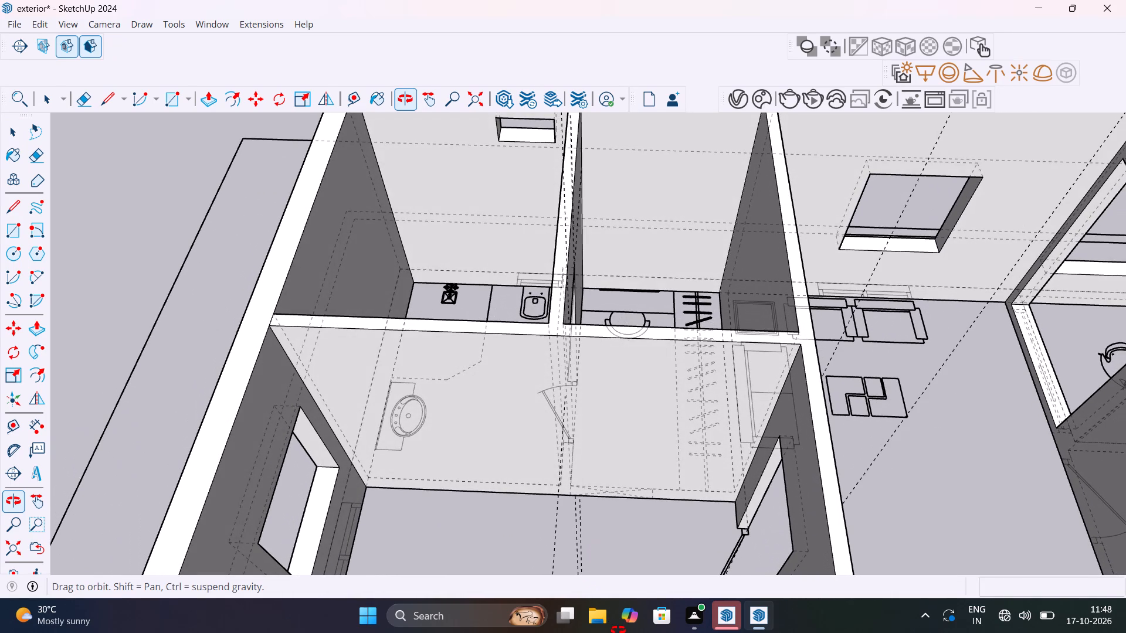
pyautogui.keyDown('shift'); pyautogui.moveTo(618, 630); pyautogui.dragTo(741, 513, button='middle'); pyautogui.keyUp('shift')
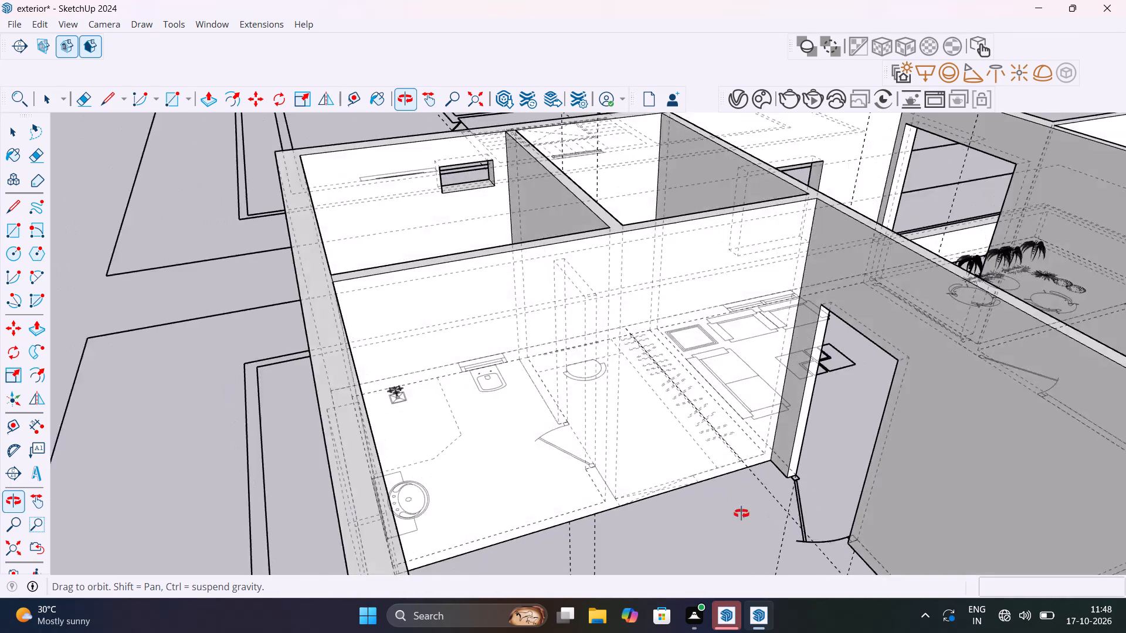
pyautogui.keyDown('shift'); pyautogui.moveTo(741, 513); pyautogui.dragTo(696, 512, button='middle'); pyautogui.keyUp('shift')
pyautogui.scroll(-11, 708, 513)
pyautogui.keyDown('shift'); pyautogui.moveTo(711, 516); pyautogui.dragTo(704, 508, button='middle'); pyautogui.keyUp('shift')
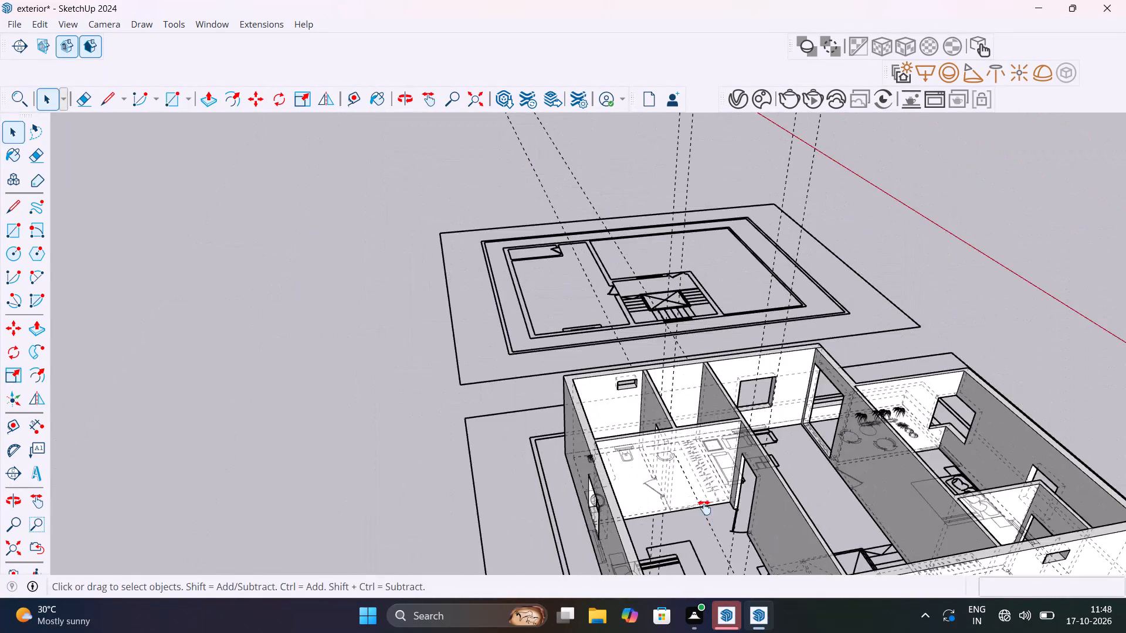
pyautogui.keyDown('shift'); pyautogui.moveTo(704, 508); pyautogui.dragTo(711, 499, button='middle'); pyautogui.keyUp('shift')
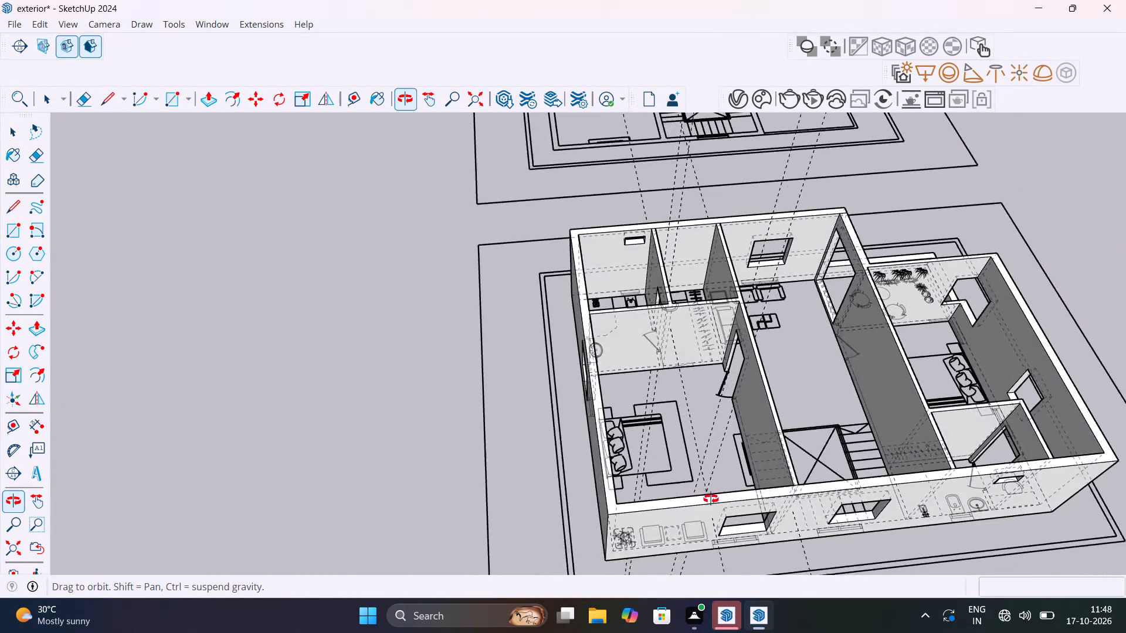
pyautogui.keyDown('shift'); pyautogui.moveTo(711, 499); pyautogui.dragTo(188, 523, button='middle'); pyautogui.keyUp('shift')
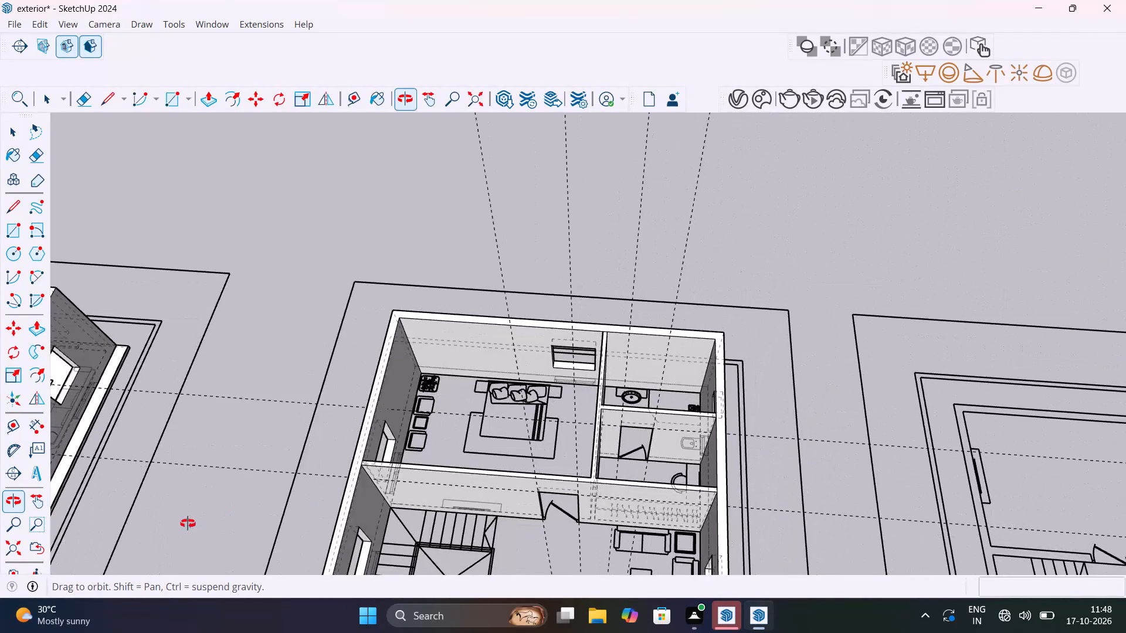
pyautogui.keyDown('shift'); pyautogui.moveTo(188, 523); pyautogui.dragTo(347, 527, button='middle'); pyautogui.keyUp('shift')
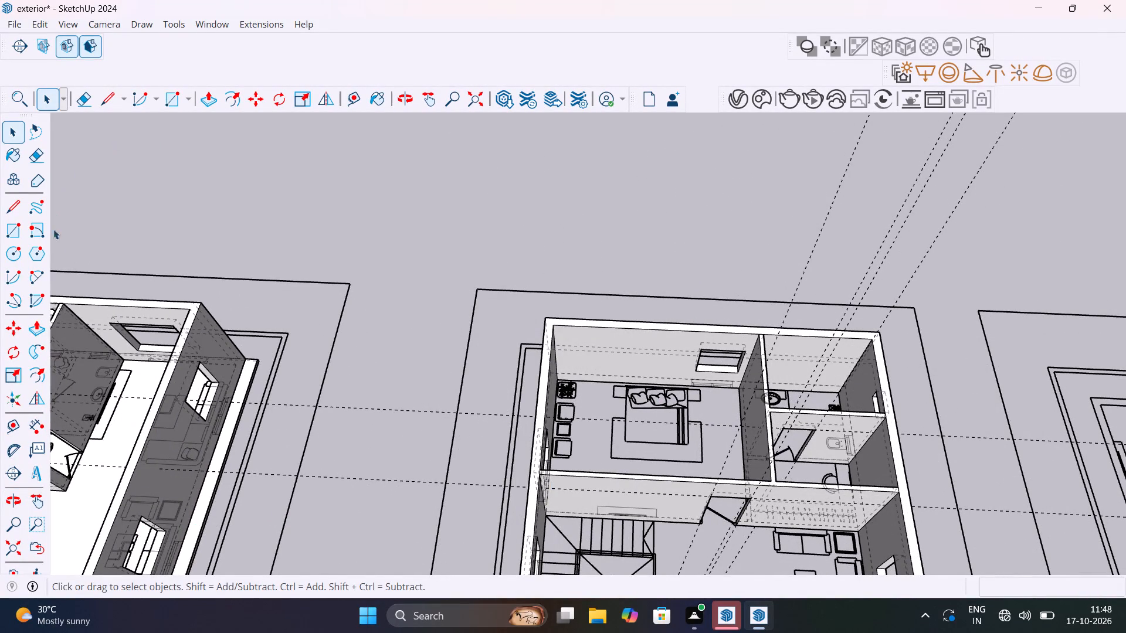
# Measure the middle building's rear bedroom along its window wall, between the inside corners at floor level.
pyautogui.click(40, 427)
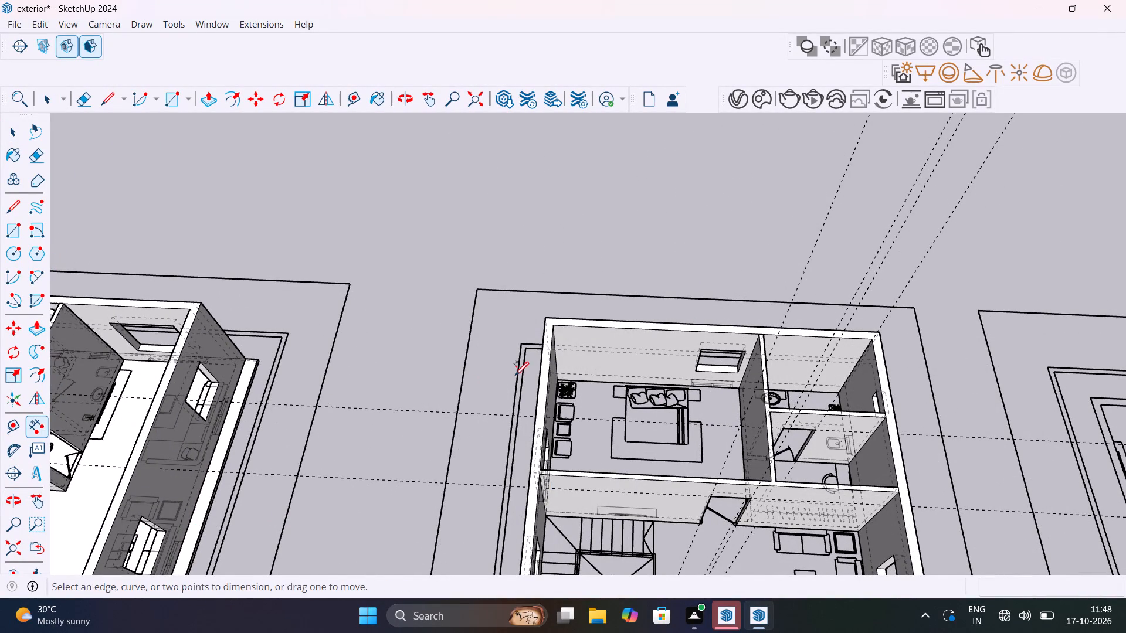
pyautogui.scroll(8, 604, 376)
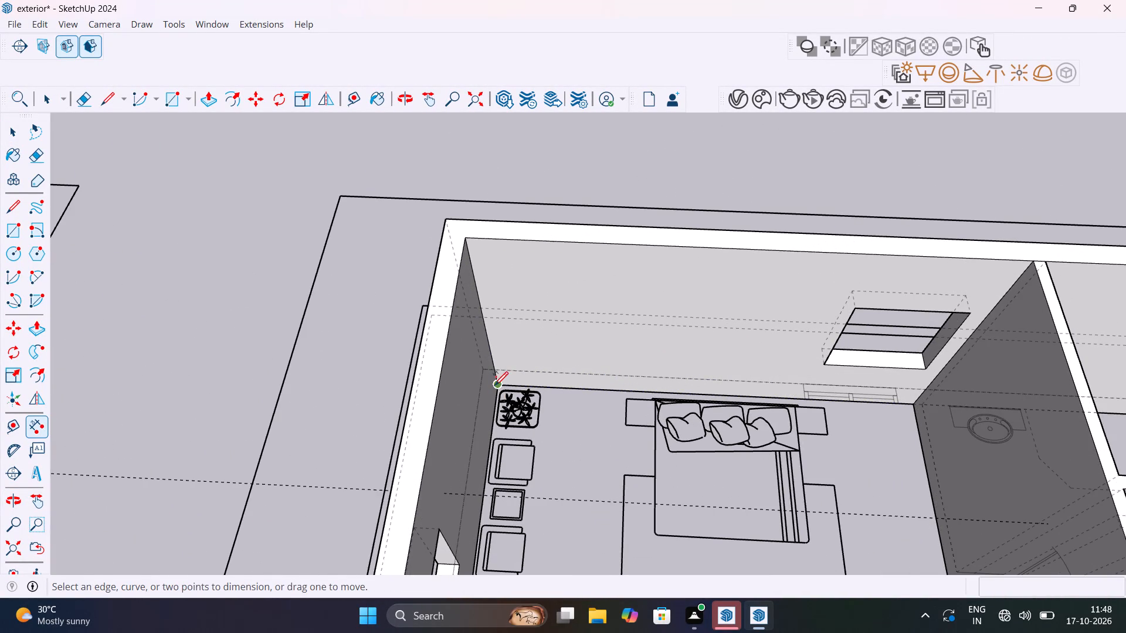
pyautogui.click(494, 384)
pyautogui.click(910, 402)
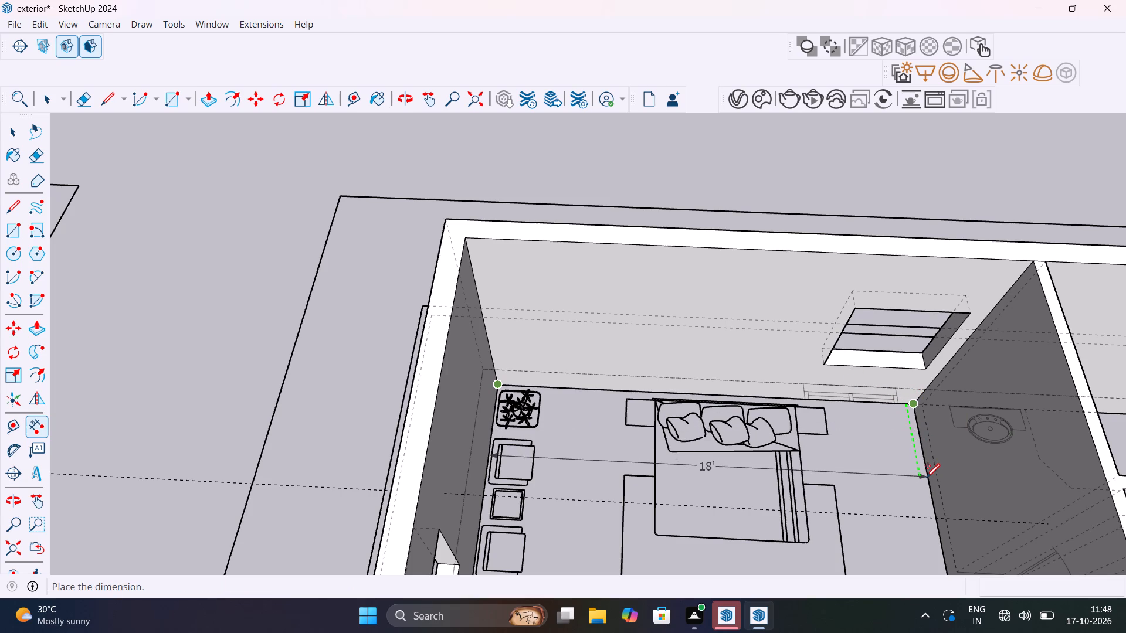
pyautogui.scroll(-11, 926, 477)
pyautogui.moveTo(922, 472); pyautogui.dragTo(666, 318, button='middle')
pyautogui.press('Escape')
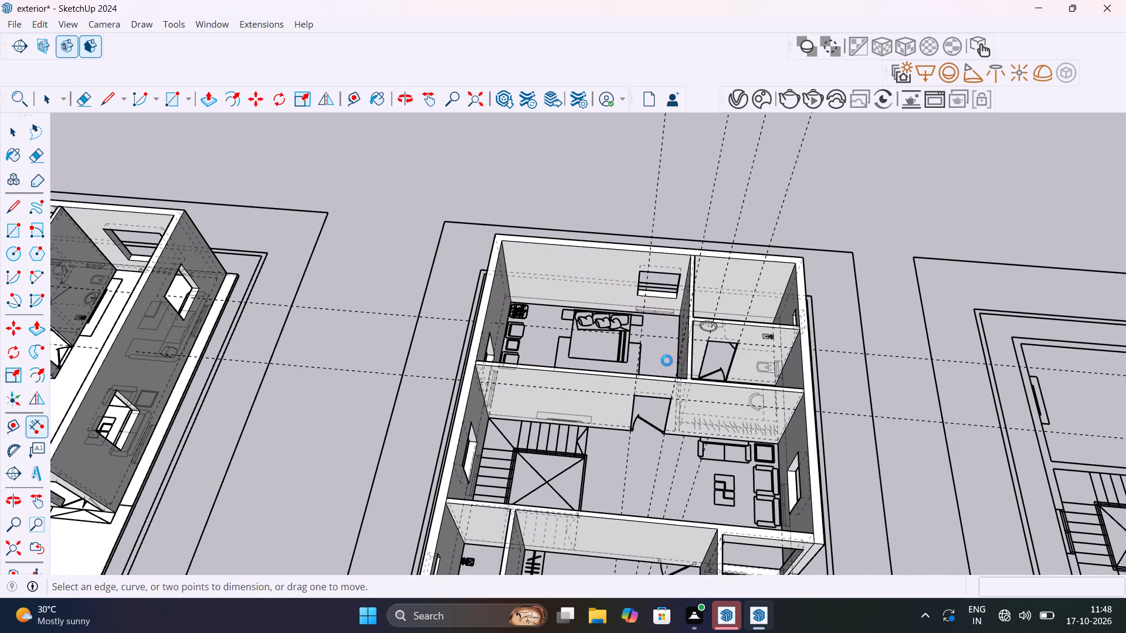
# Measure the bedroom in the building with the car porch along its wardrobe wall, between the inside corners.
pyautogui.scroll(-13, 667, 360)
pyautogui.keyDown('shift'); pyautogui.moveTo(276, 386); pyautogui.dragTo(351, 385, button='middle'); pyautogui.keyUp('shift')
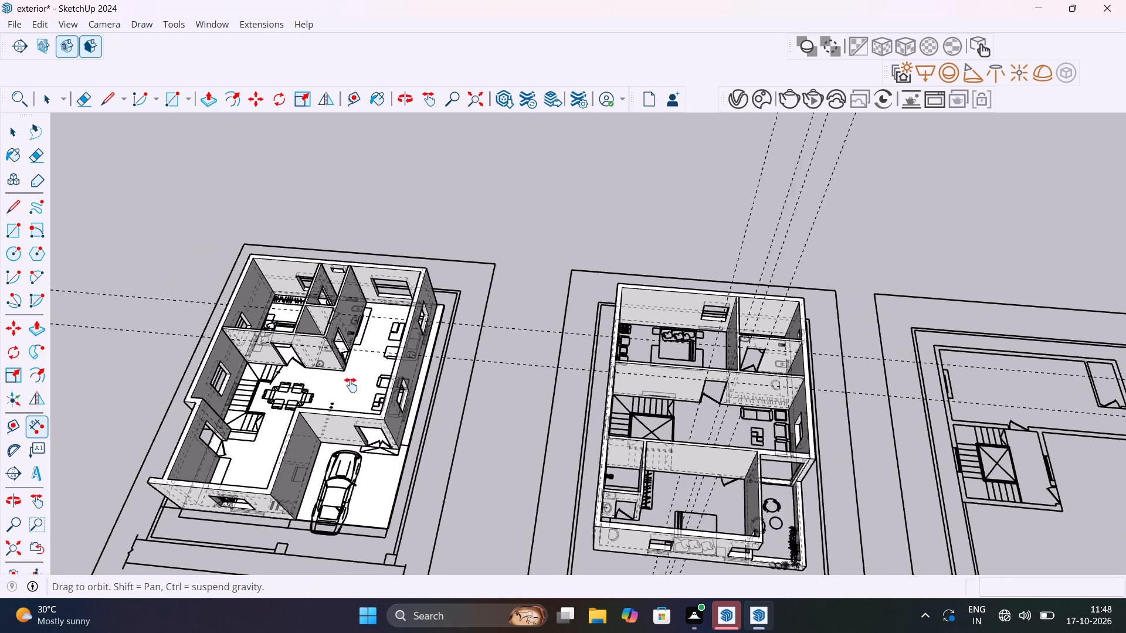
pyautogui.keyDown('shift'); pyautogui.moveTo(351, 385); pyautogui.dragTo(570, 483, button='middle'); pyautogui.keyUp('shift')
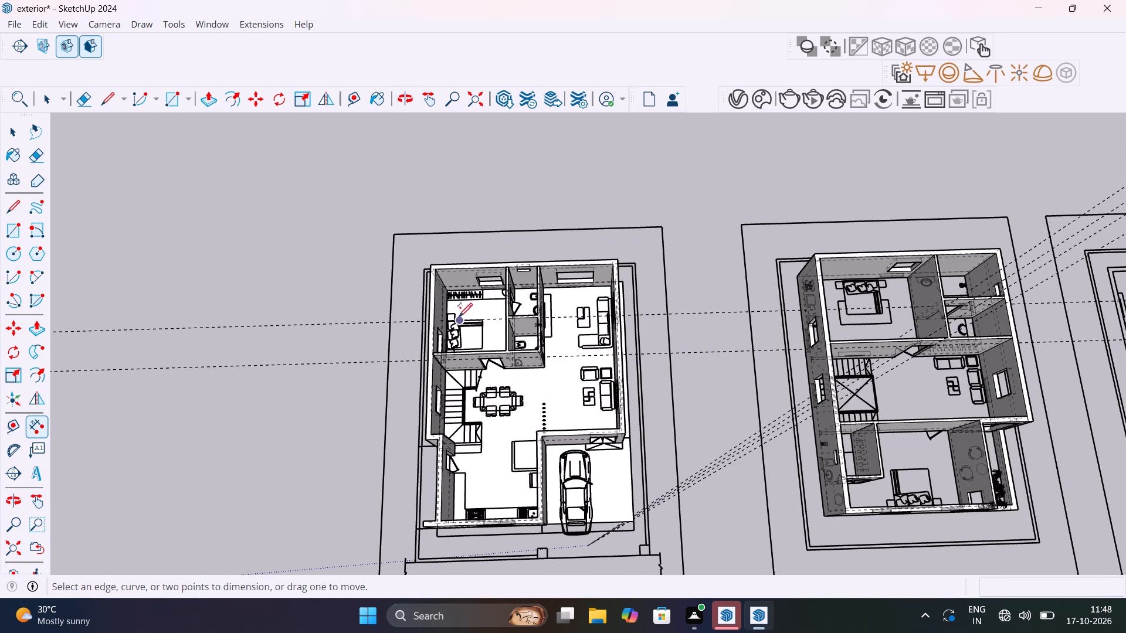
pyautogui.scroll(9, 458, 314)
pyautogui.keyDown('shift'); pyautogui.moveTo(483, 324); pyautogui.dragTo(530, 394, button='middle'); pyautogui.keyUp('shift')
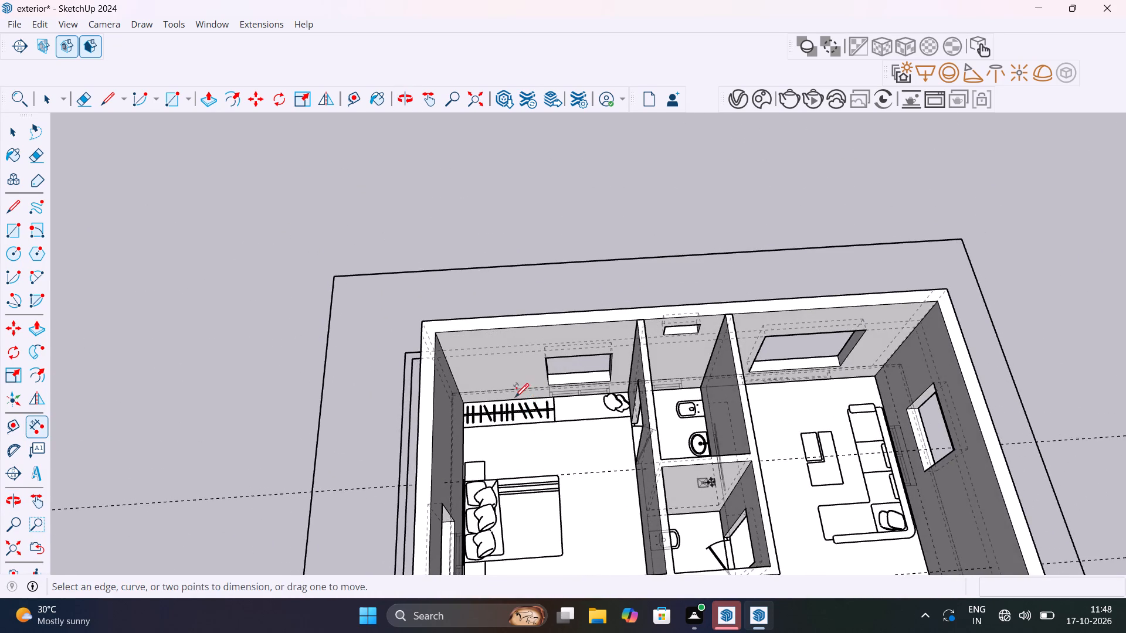
pyautogui.scroll(5, 514, 396)
pyautogui.click(432, 406)
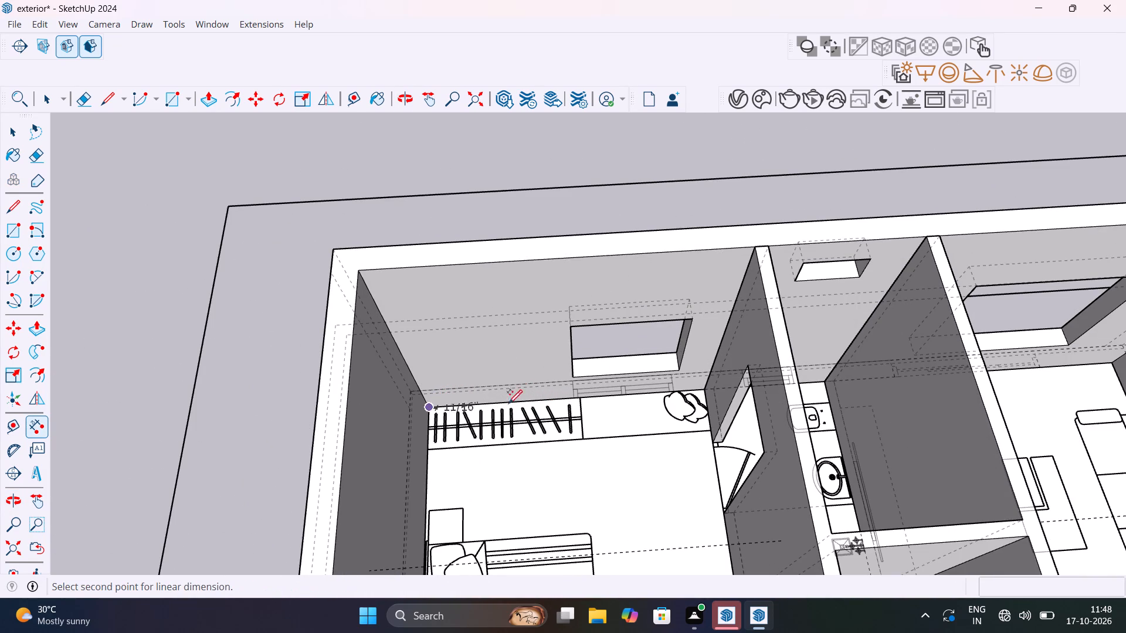
pyautogui.click(708, 392)
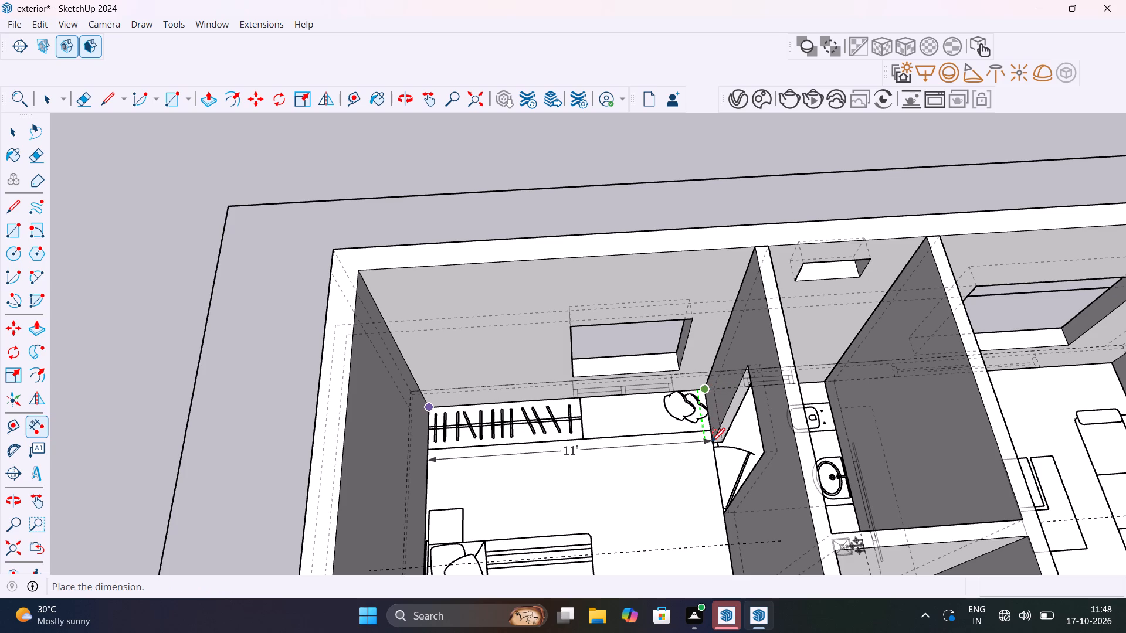
pyautogui.scroll(-14, 711, 441)
pyautogui.press('Escape')
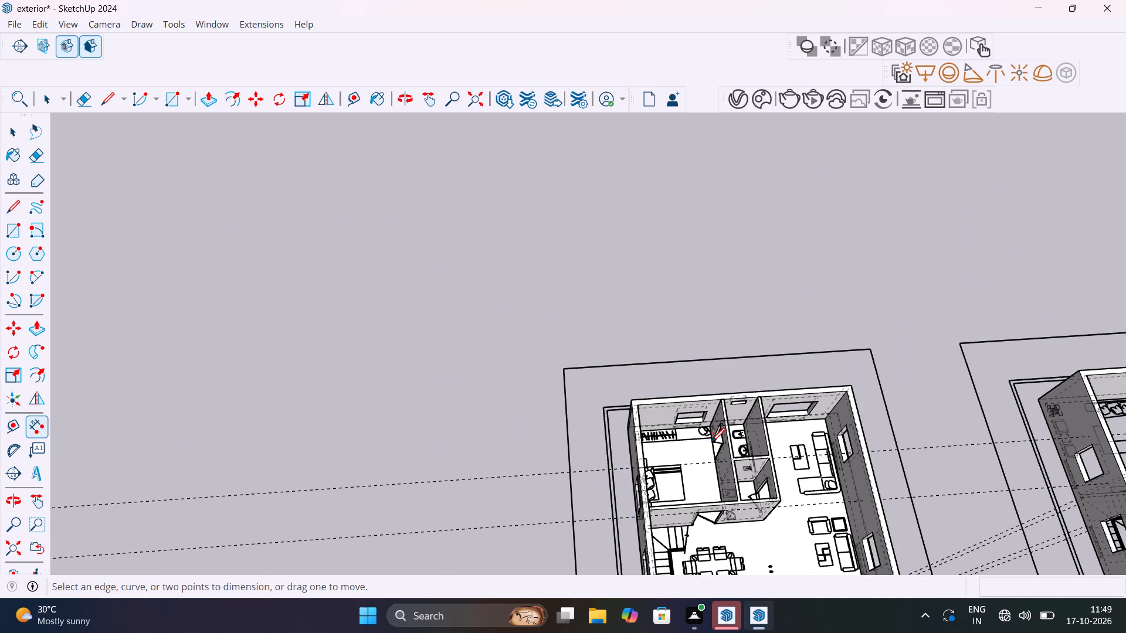
# Examine the staircase, dining, kitchen and porch layout of the building with the car, alongside the middle building.
pyautogui.scroll(-7, 711, 441)
pyautogui.keyDown('shift'); pyautogui.moveTo(704, 447); pyautogui.dragTo(428, 290, button='middle'); pyautogui.keyUp('shift')
pyautogui.scroll(10, 497, 323)
pyautogui.keyDown('shift'); pyautogui.moveTo(491, 404); pyautogui.dragTo(443, 326, button='middle'); pyautogui.keyUp('shift')
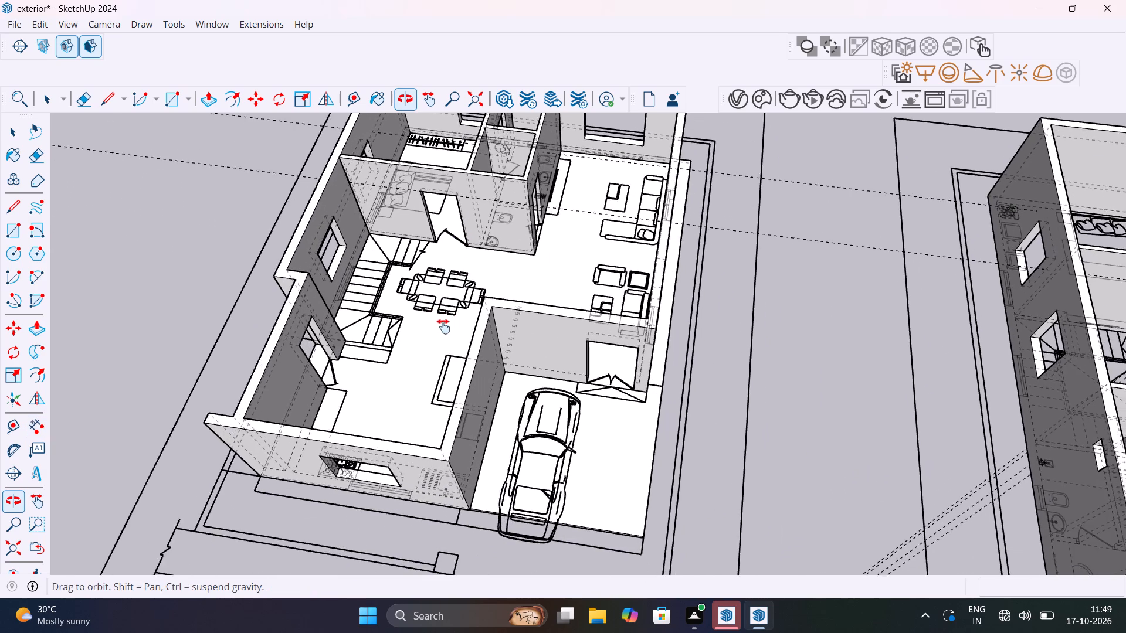
pyautogui.keyDown('shift'); pyautogui.moveTo(443, 326); pyautogui.dragTo(538, 421, button='middle'); pyautogui.keyUp('shift')
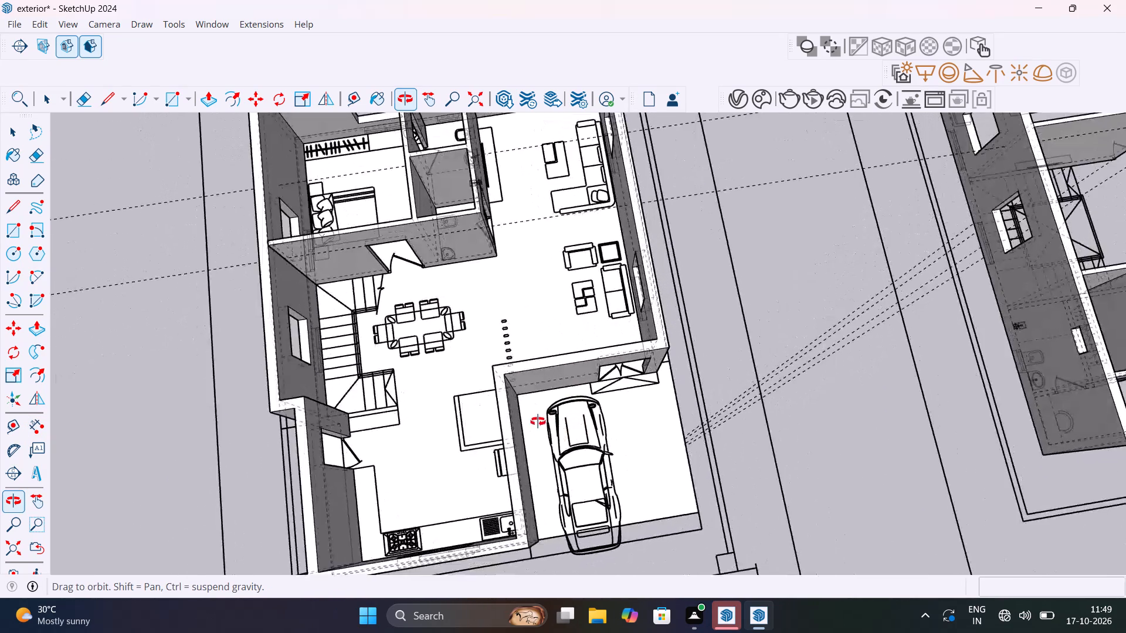
pyautogui.keyDown('shift'); pyautogui.moveTo(538, 421); pyautogui.dragTo(216, 389, button='middle'); pyautogui.keyUp('shift')
pyautogui.scroll(1, 216, 389)
pyautogui.scroll(-7, 534, 381)
pyautogui.keyDown('shift'); pyautogui.moveTo(589, 399); pyautogui.dragTo(579, 389, button='middle'); pyautogui.keyUp('shift')
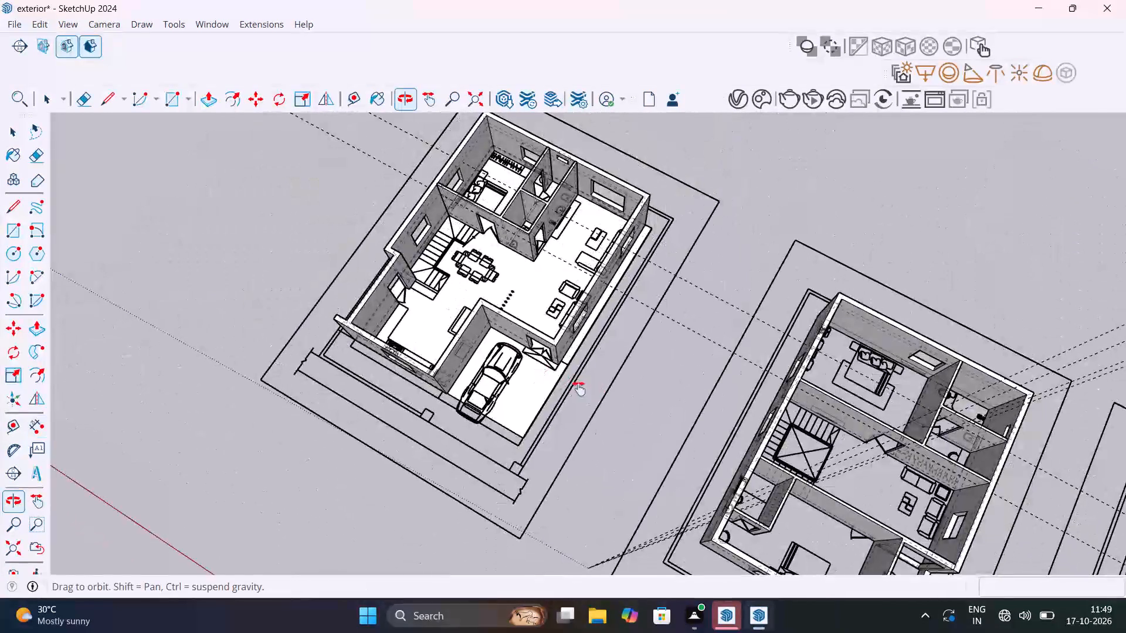
pyautogui.keyDown('shift'); pyautogui.moveTo(579, 389); pyautogui.dragTo(608, 262, button='middle'); pyautogui.keyUp('shift')
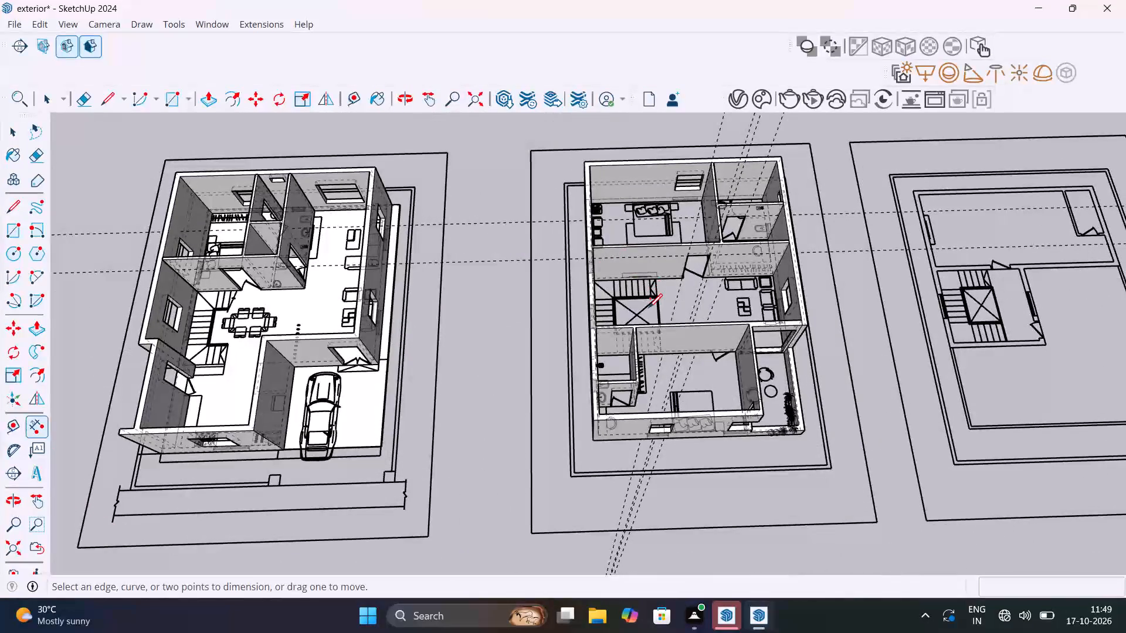
# Measure the middle building's front bedroom along the door wall, from the wardrobe-side partition to the balcony-side wall.
pyautogui.scroll(5, 696, 379)
pyautogui.scroll(1, 603, 397)
pyautogui.moveTo(624, 444); pyautogui.dragTo(625, 496, button='middle')
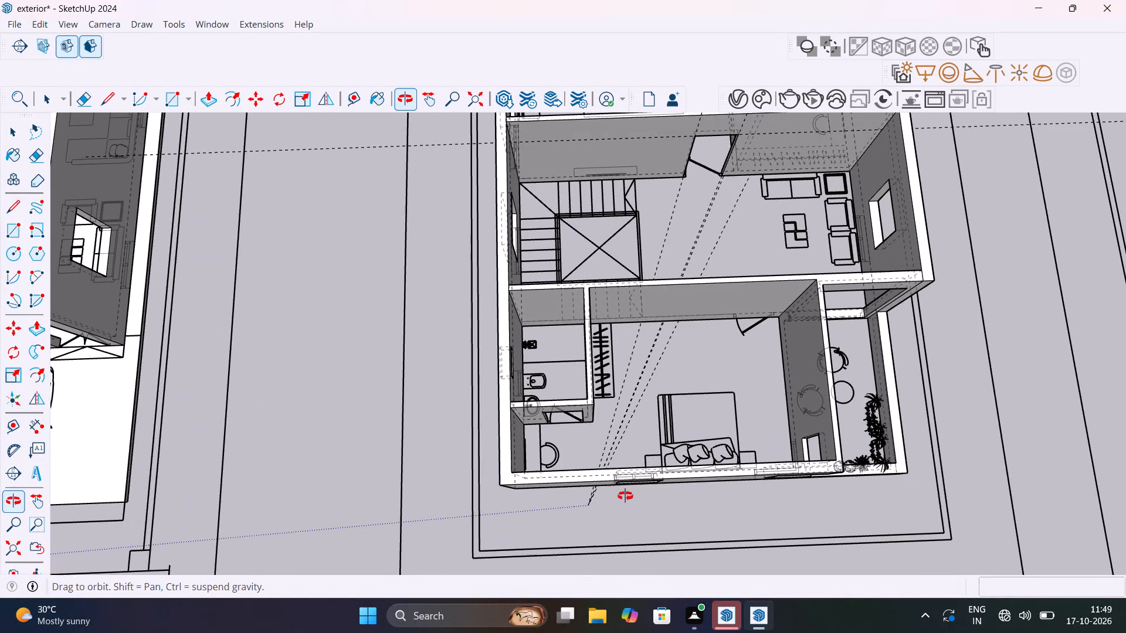
pyautogui.moveTo(625, 496); pyautogui.dragTo(435, 496, button='middle')
pyautogui.scroll(8, 421, 349)
pyautogui.click(399, 322)
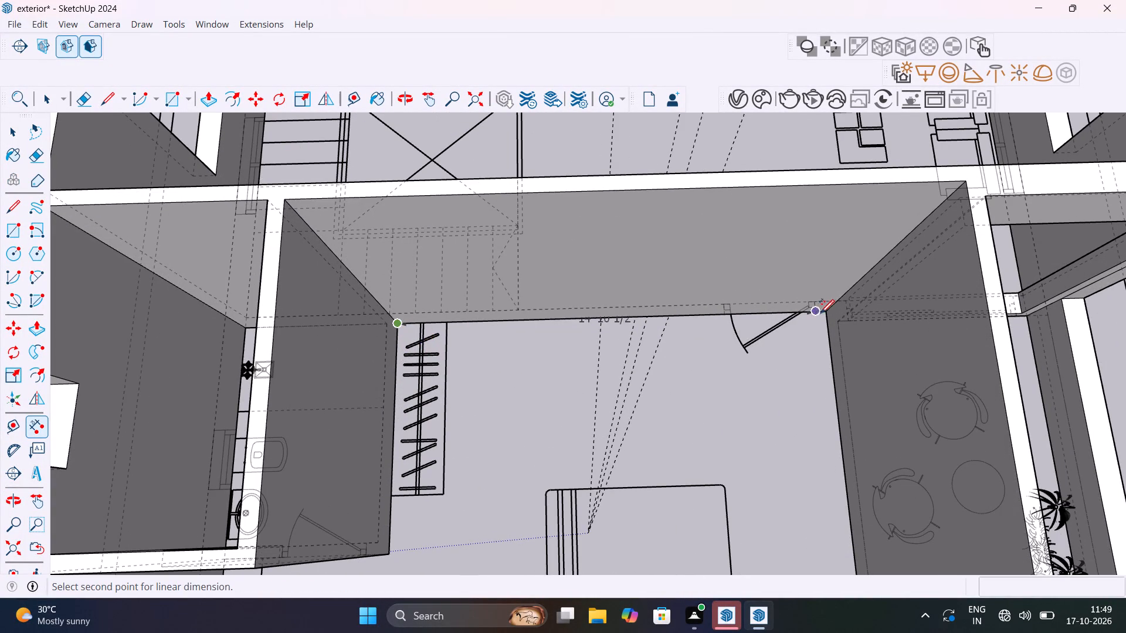
pyautogui.click(825, 311)
pyautogui.press('Escape')
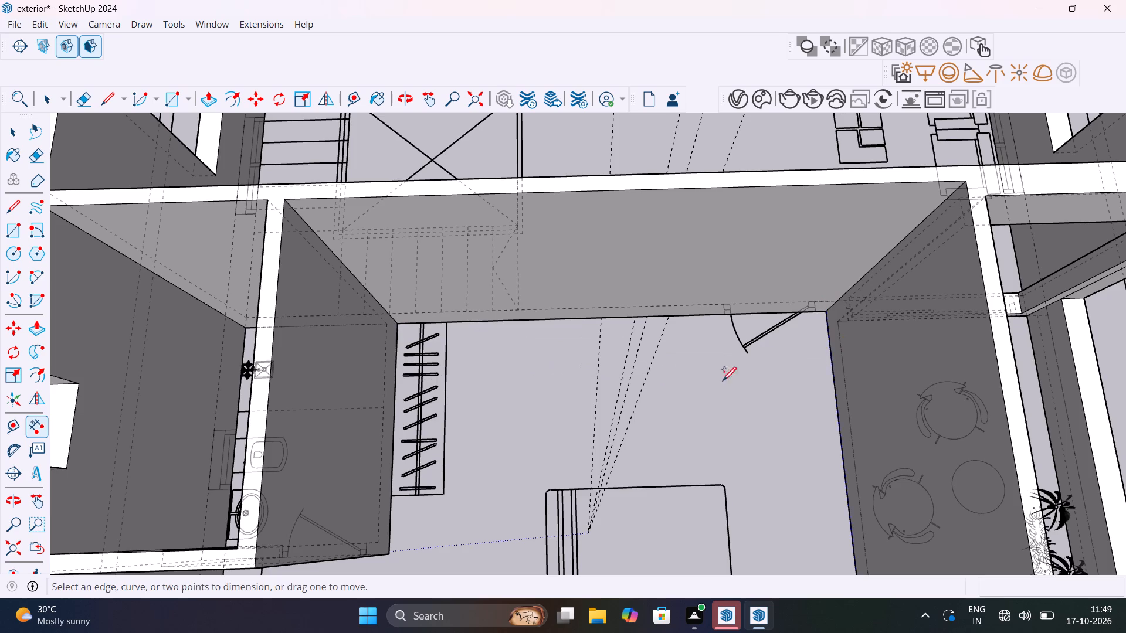
pyautogui.scroll(-8, 659, 366)
pyautogui.press('space')
# Compare the bedroom and bathroom partitions and door openings of the car-porch building with those of the middle building.
pyautogui.keyDown('shift'); pyautogui.moveTo(647, 338); pyautogui.dragTo(852, 403, button='middle'); pyautogui.keyUp('shift')
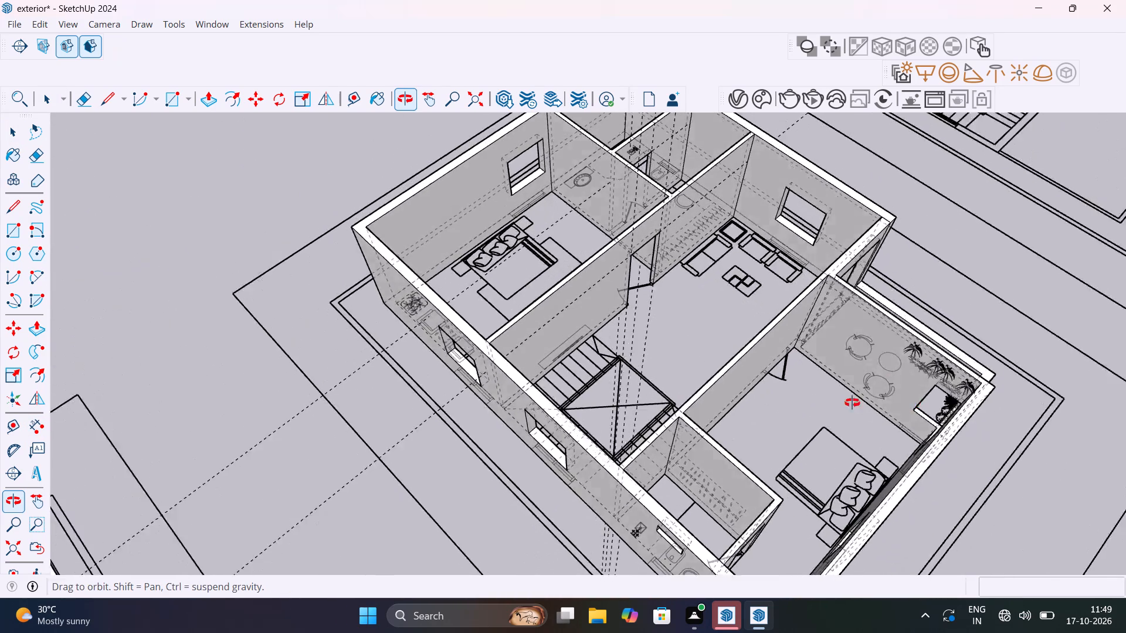
pyautogui.keyDown('shift'); pyautogui.moveTo(852, 403); pyautogui.dragTo(997, 382, button='middle'); pyautogui.keyUp('shift')
pyautogui.scroll(-7, 666, 392)
pyautogui.keyDown('shift'); pyautogui.moveTo(472, 400); pyautogui.dragTo(764, 348, button='middle'); pyautogui.keyUp('shift')
pyautogui.scroll(10, 671, 350)
pyautogui.scroll(1, 612, 403)
pyautogui.moveTo(816, 438); pyautogui.dragTo(882, 452, button='middle')
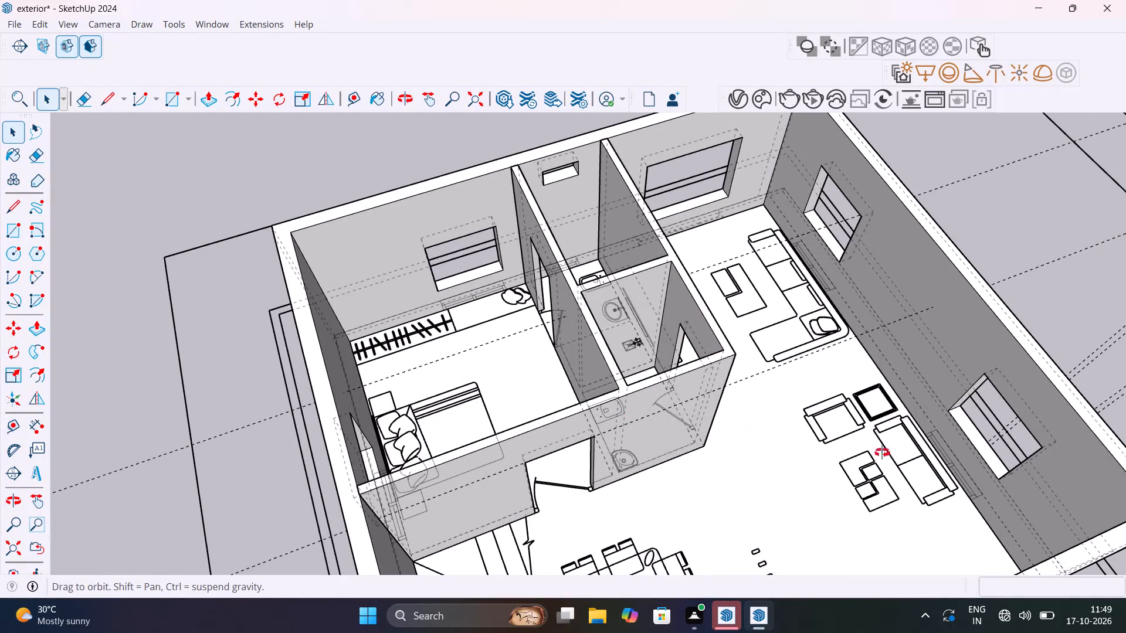
pyautogui.moveTo(882, 452); pyautogui.dragTo(585, 418, button='middle')
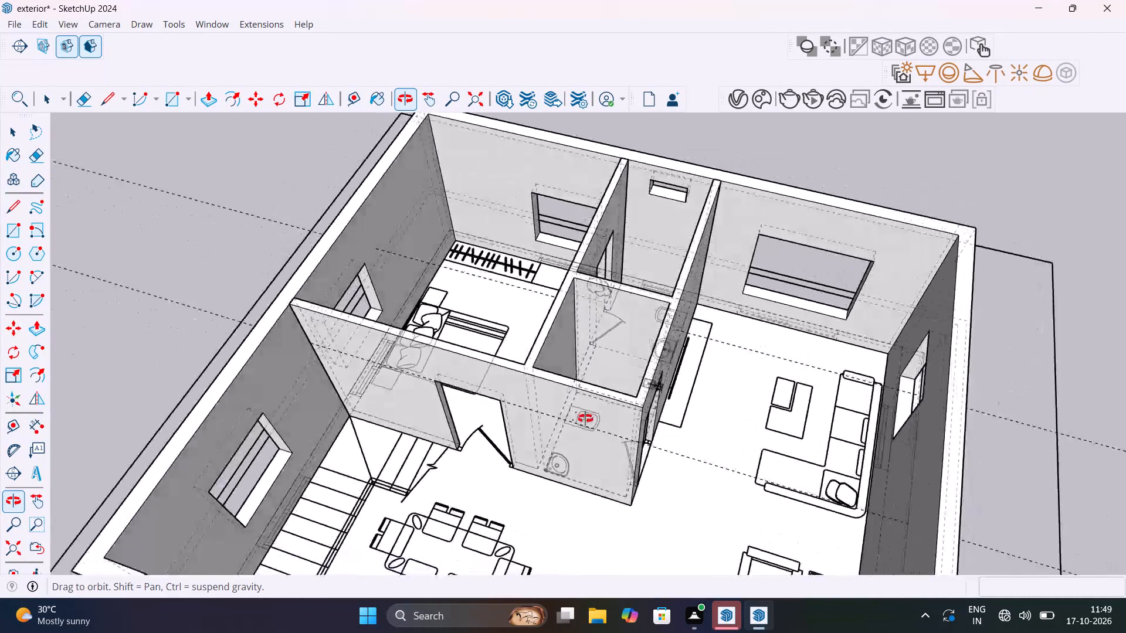
pyautogui.moveTo(585, 418); pyautogui.dragTo(638, 420, button='middle')
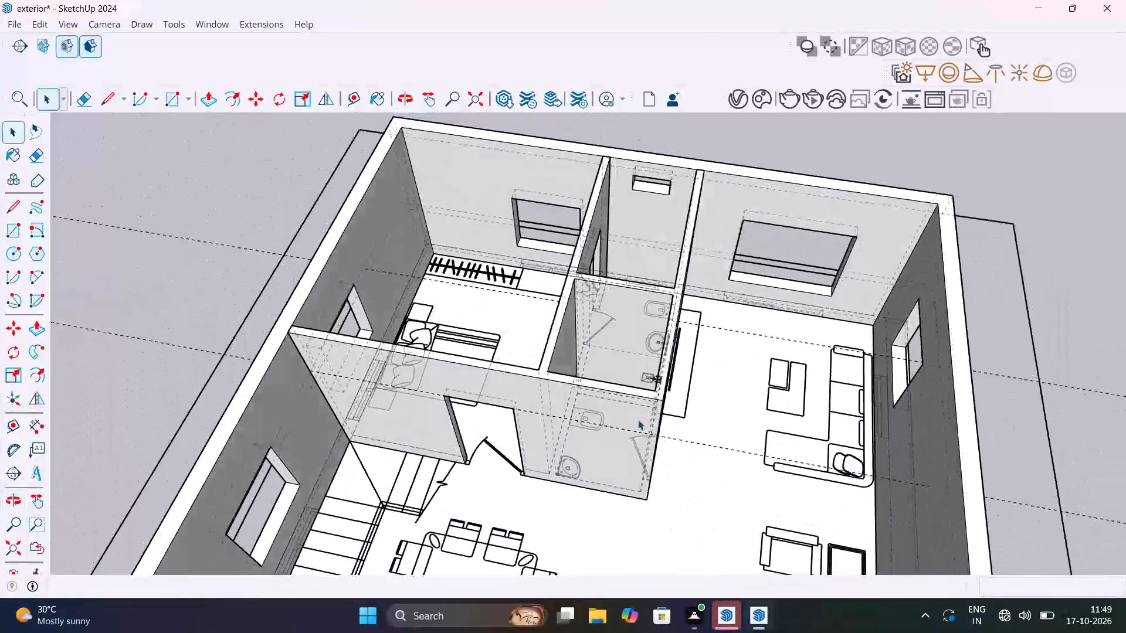
pyautogui.scroll(-8, 638, 420)
pyautogui.keyDown('shift'); pyautogui.moveTo(690, 426); pyautogui.dragTo(389, 343, button='middle'); pyautogui.keyUp('shift')
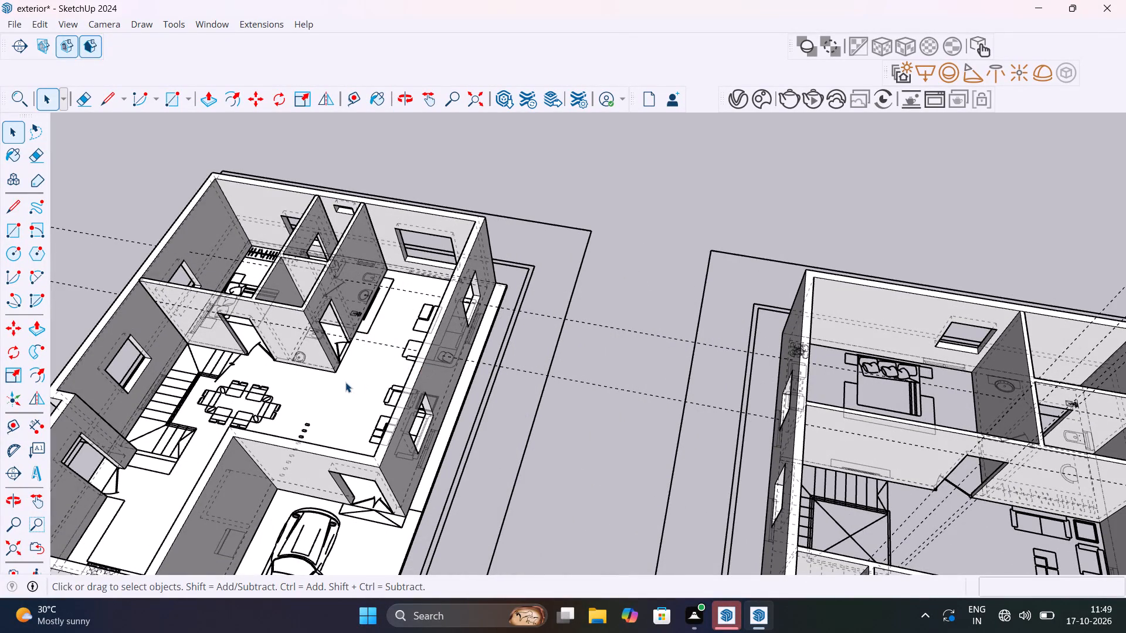
pyautogui.moveTo(332, 380); pyautogui.dragTo(510, 353, button='middle')
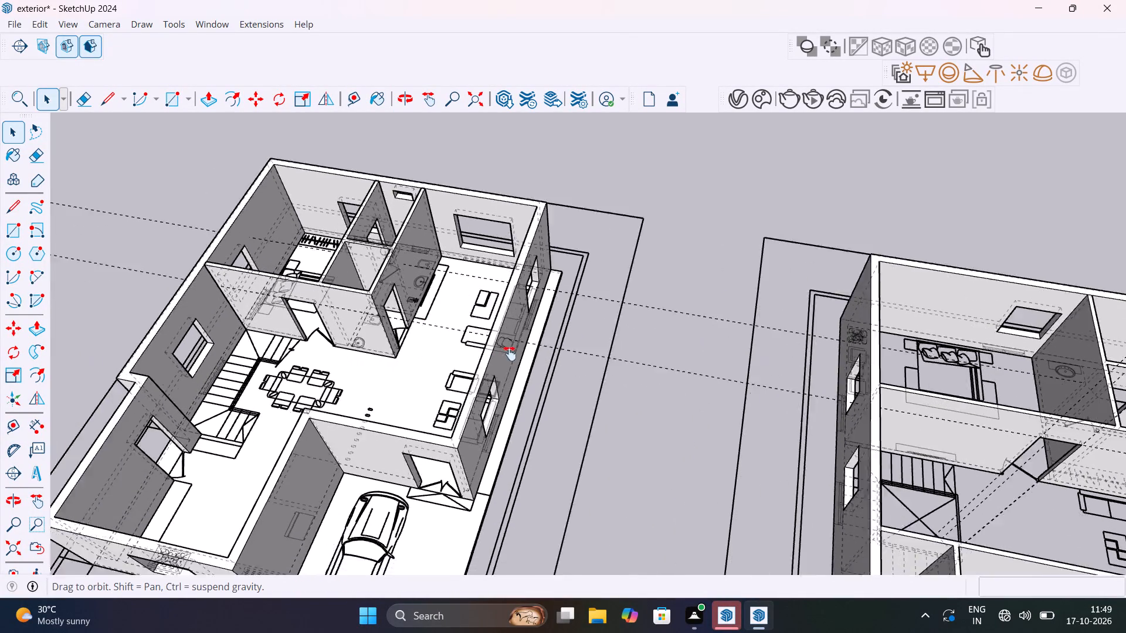
pyautogui.moveTo(510, 353); pyautogui.dragTo(620, 360, button='middle')
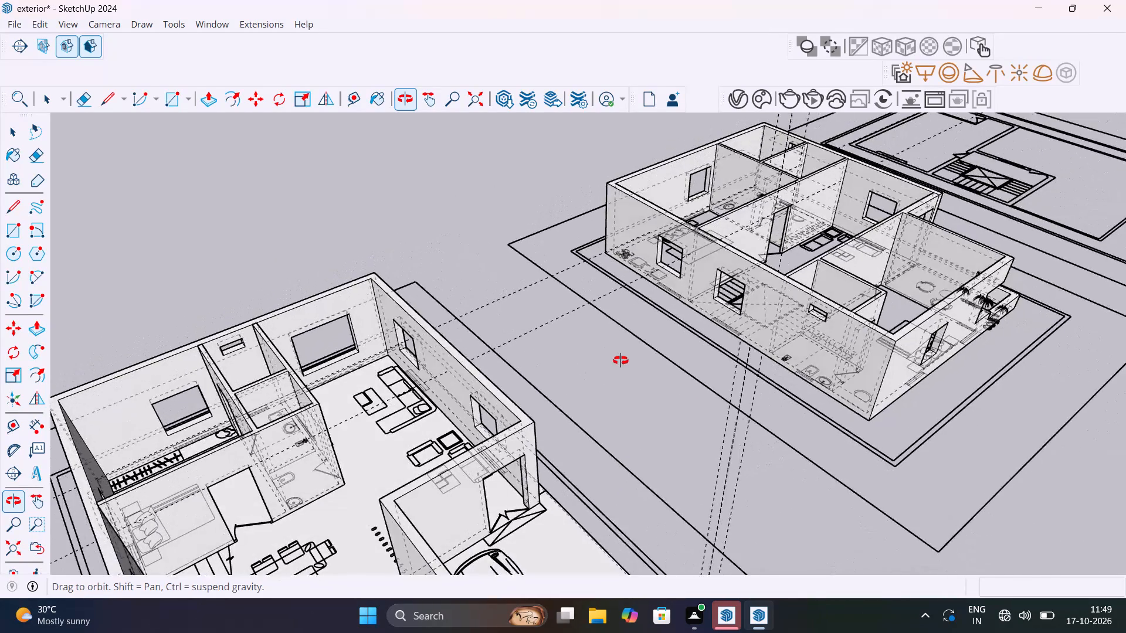
pyautogui.moveTo(620, 360); pyautogui.dragTo(467, 434, button='middle')
pyautogui.scroll(12, 936, 277)
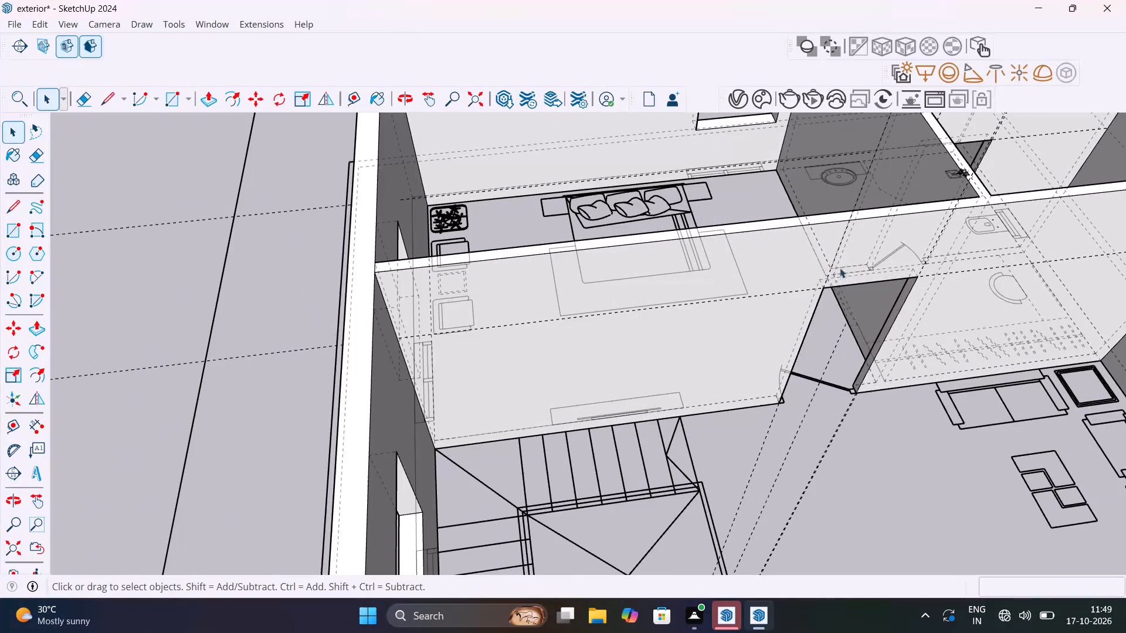
pyautogui.keyDown('shift'); pyautogui.moveTo(840, 275); pyautogui.dragTo(1091, 431, button='middle'); pyautogui.keyUp('shift')
pyautogui.scroll(1, 1091, 431)
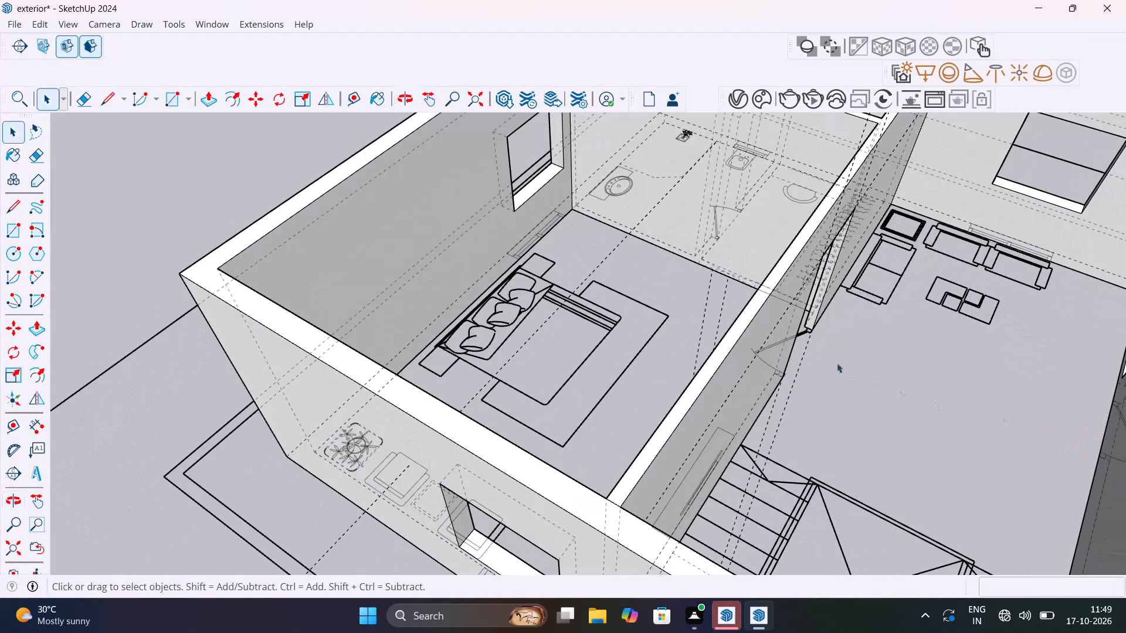
# Place two vertical guides 3' apart on the bedroom's partition facing the dressing area, the first 3' from the door-wall corner.
pyautogui.keyDown('shift'); pyautogui.moveTo(723, 246); pyautogui.dragTo(512, 322, button='middle'); pyautogui.keyUp('shift')
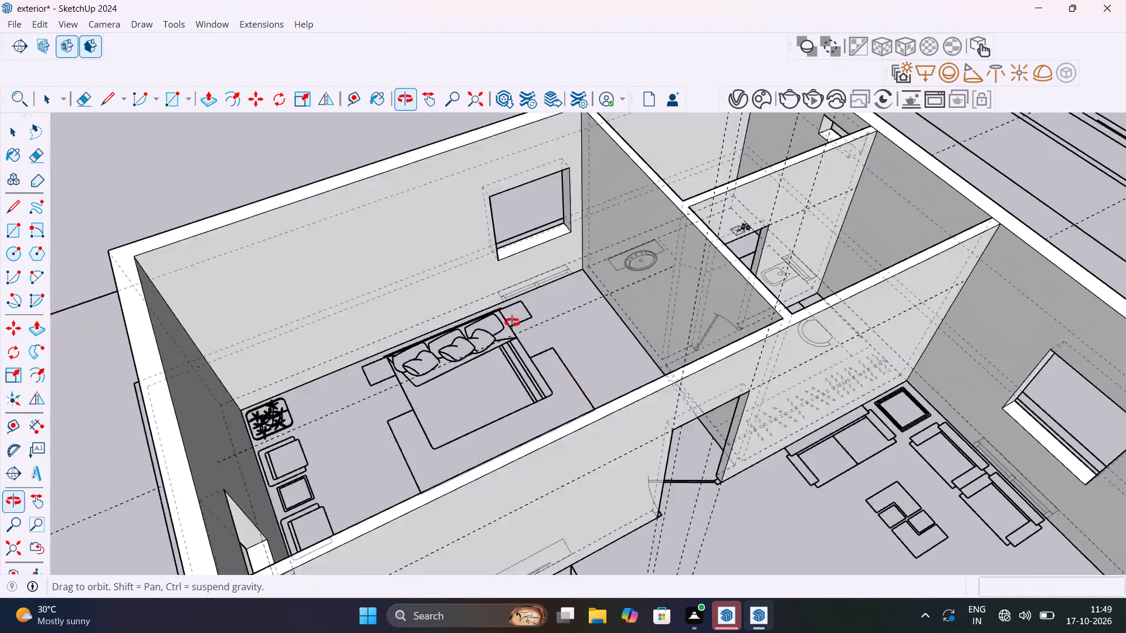
pyautogui.keyDown('shift'); pyautogui.moveTo(512, 322); pyautogui.dragTo(850, 268, button='middle'); pyautogui.keyUp('shift')
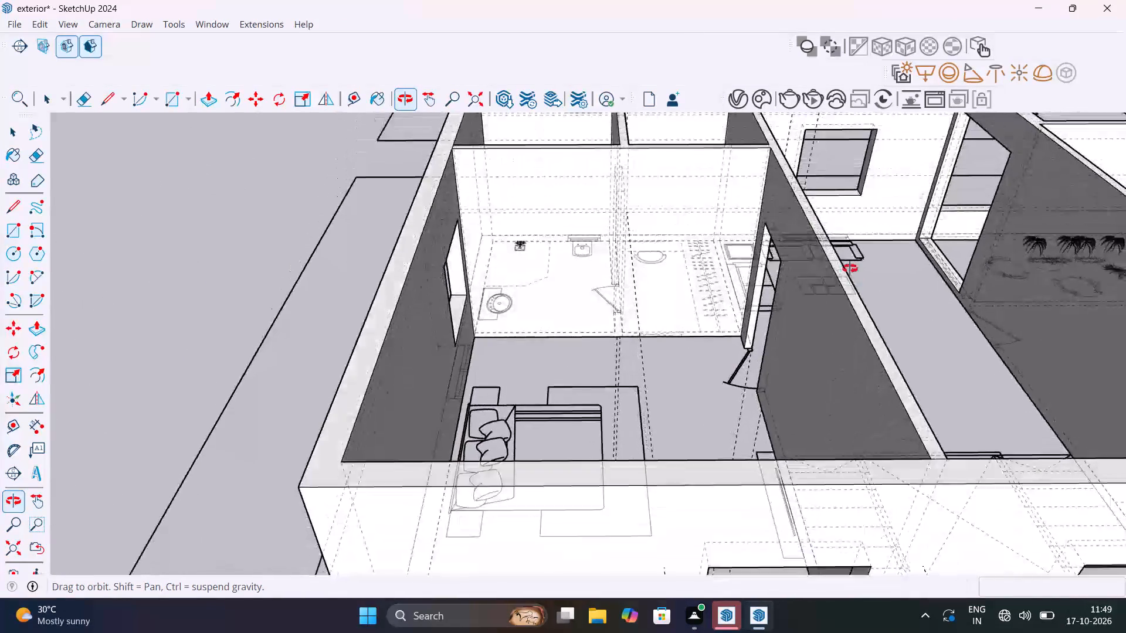
pyautogui.keyDown('shift'); pyautogui.moveTo(850, 268); pyautogui.dragTo(802, 410, button='middle'); pyautogui.keyUp('shift')
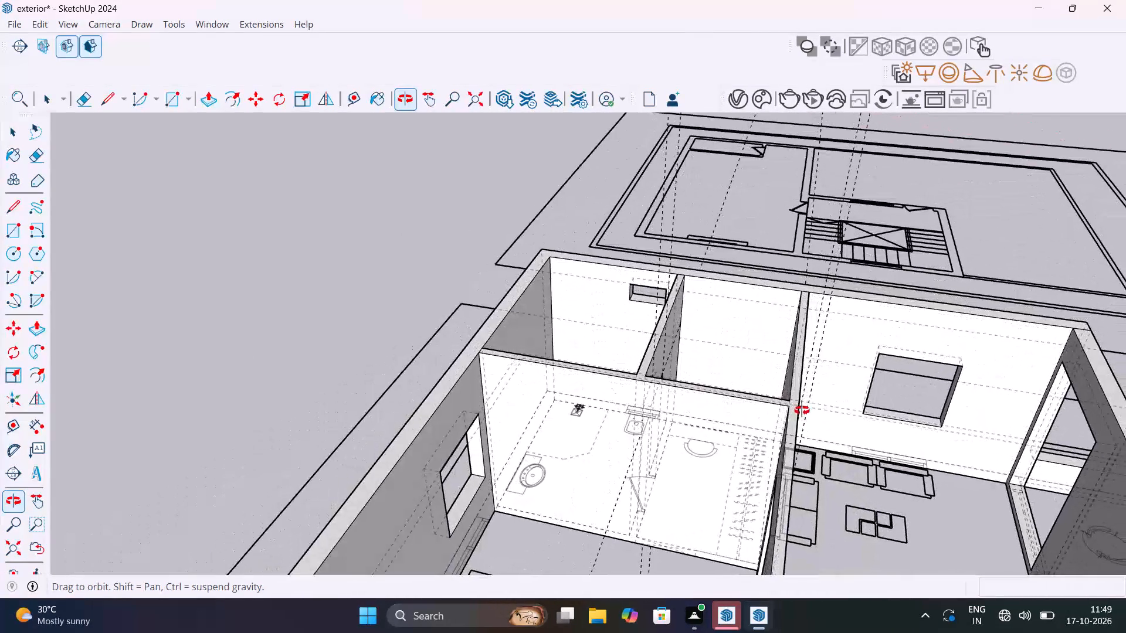
pyautogui.keyDown('shift'); pyautogui.moveTo(802, 410); pyautogui.dragTo(841, 358, button='middle'); pyautogui.keyUp('shift')
pyautogui.press('t')
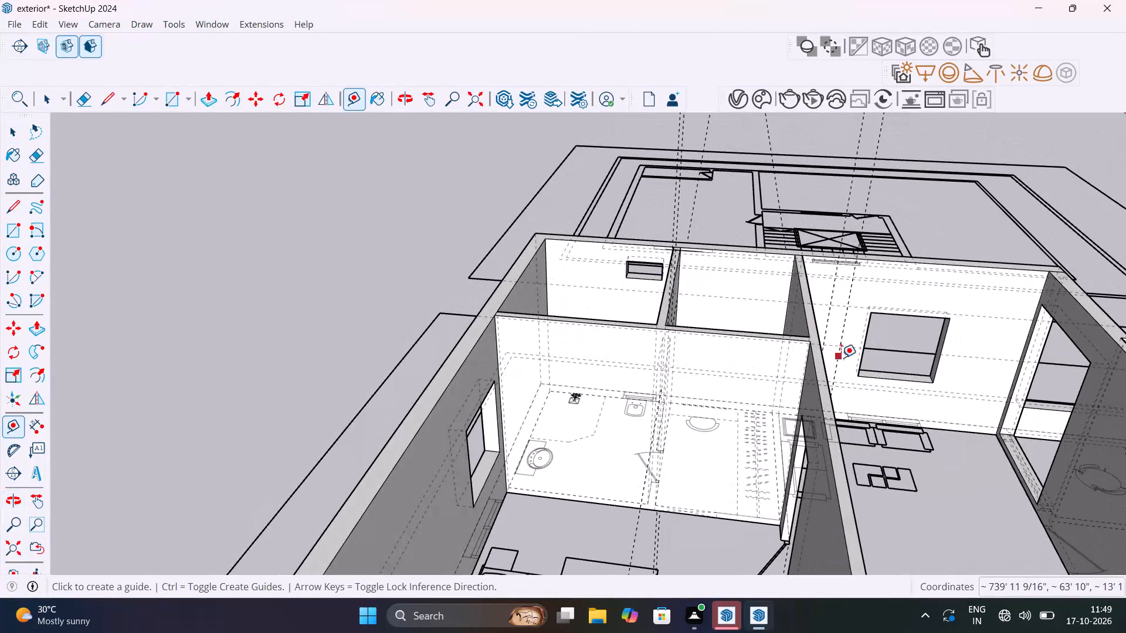
pyautogui.click(795, 410)
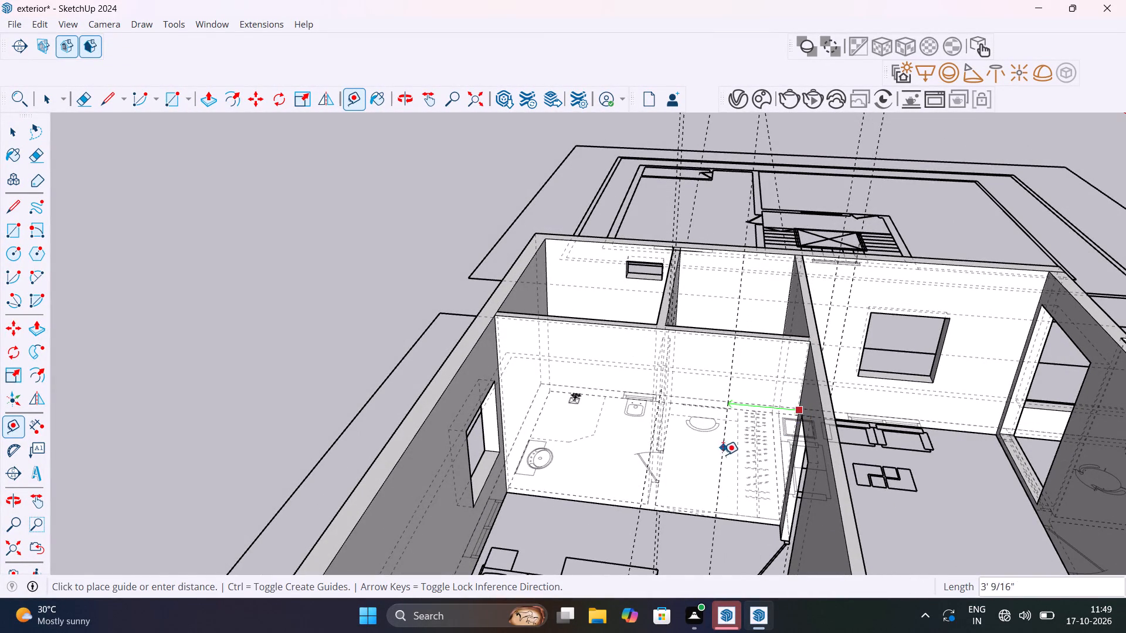
pyautogui.scroll(11, 714, 521)
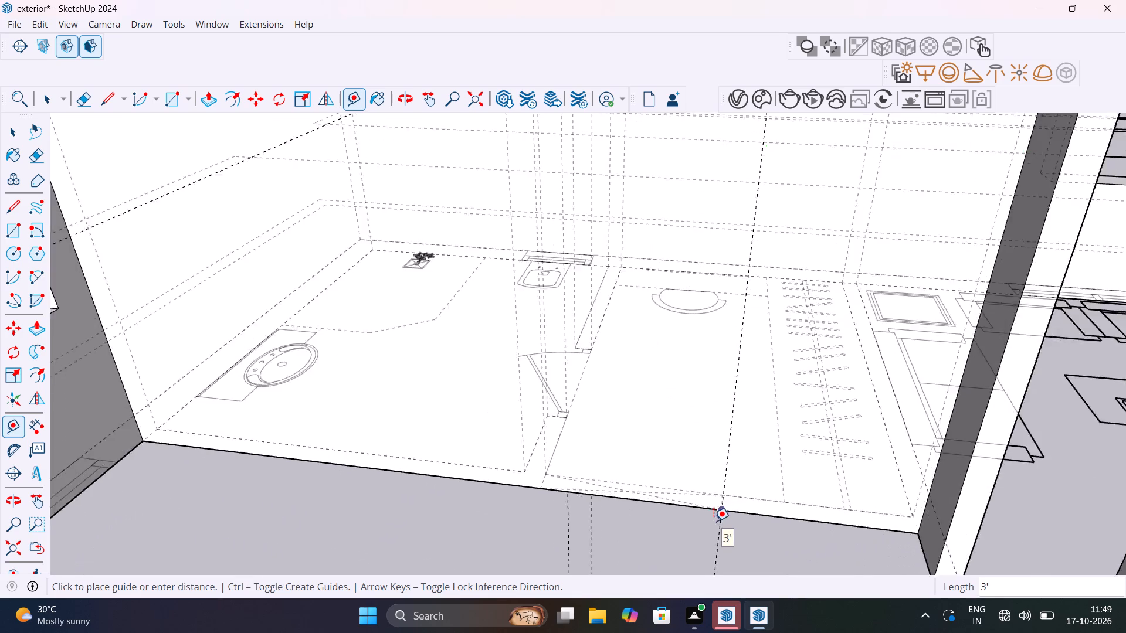
pyautogui.scroll(3, 714, 521)
pyautogui.click(723, 503)
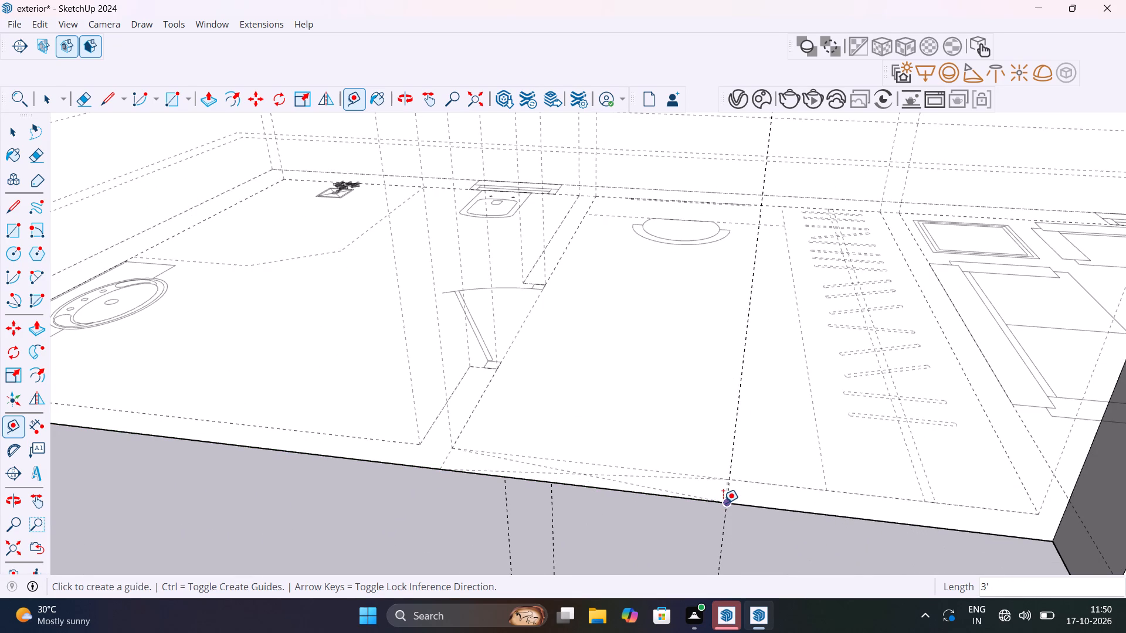
pyautogui.click(734, 440)
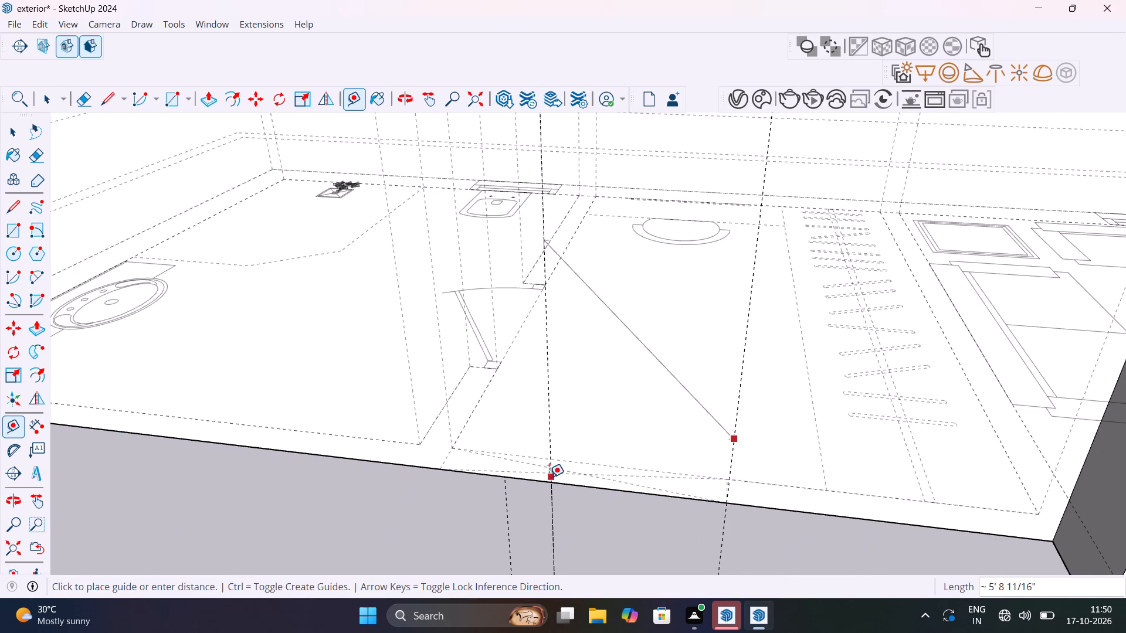
pyautogui.click(445, 462)
# Add a horizontal guide 9' above the floor on the same bedroom partition.
pyautogui.scroll(-7, 541, 497)
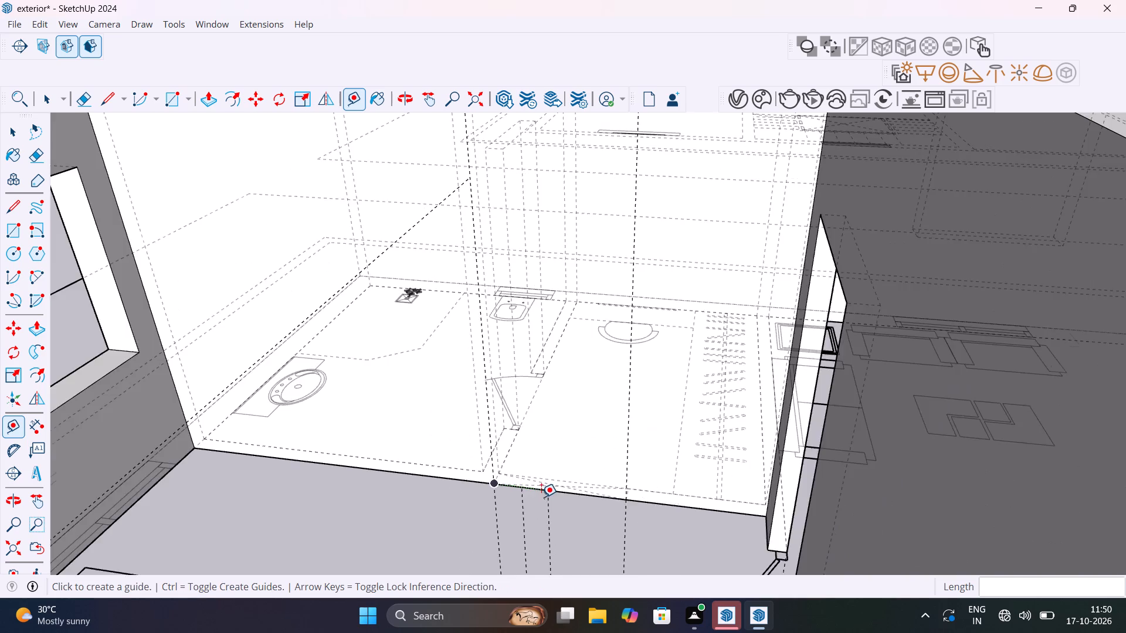
pyautogui.scroll(-5, 541, 497)
pyautogui.moveTo(602, 500); pyautogui.dragTo(664, 482, button='middle')
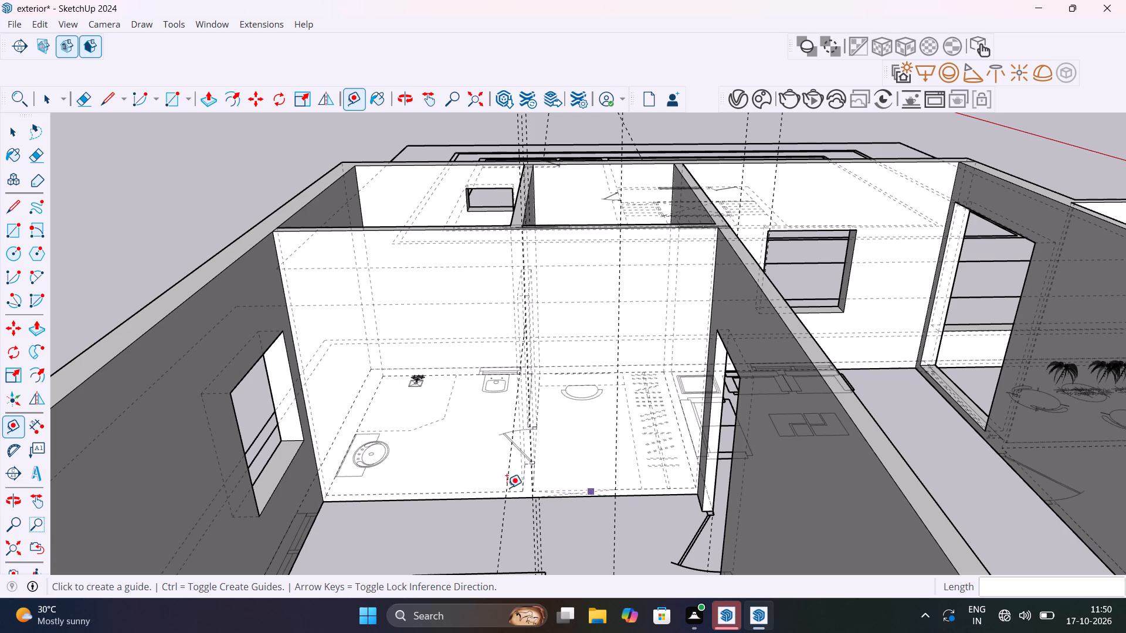
pyautogui.click(583, 496)
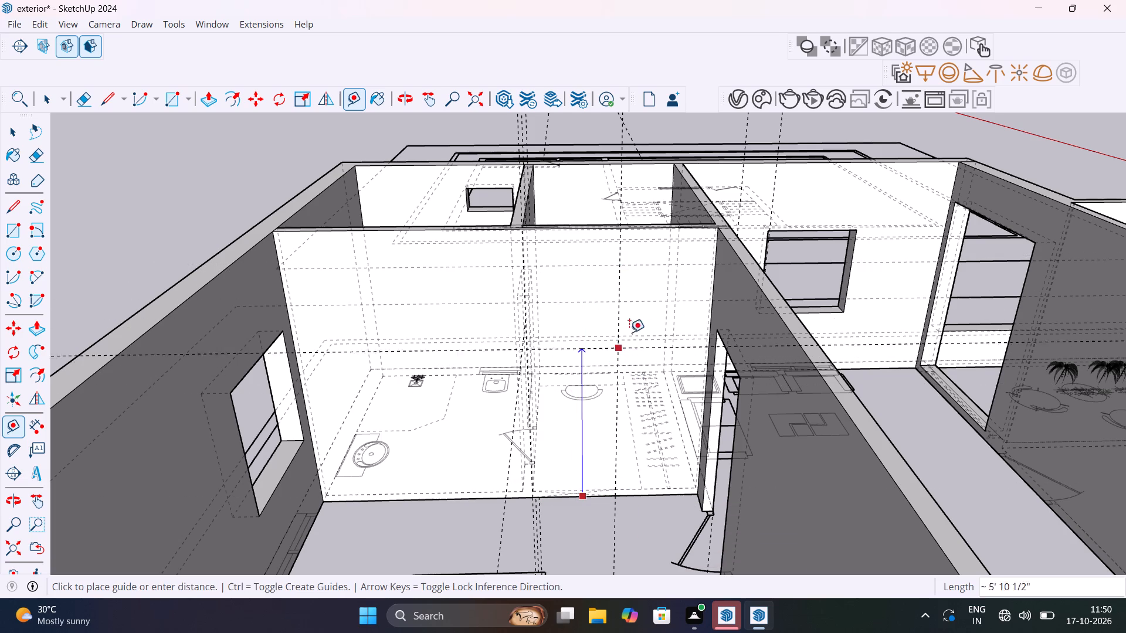
pyautogui.scroll(-1, 591, 469)
pyautogui.moveTo(595, 456); pyautogui.dragTo(648, 400, button='middle')
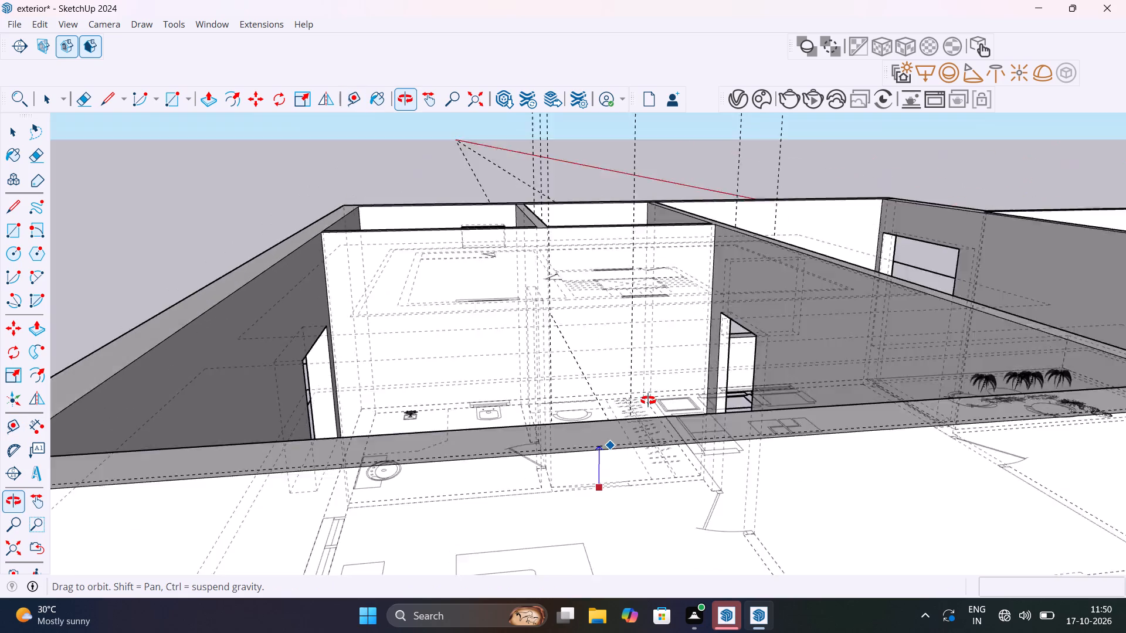
pyautogui.moveTo(648, 400); pyautogui.dragTo(638, 601, button='middle')
pyautogui.scroll(1, 638, 601)
pyautogui.scroll(4, 588, 356)
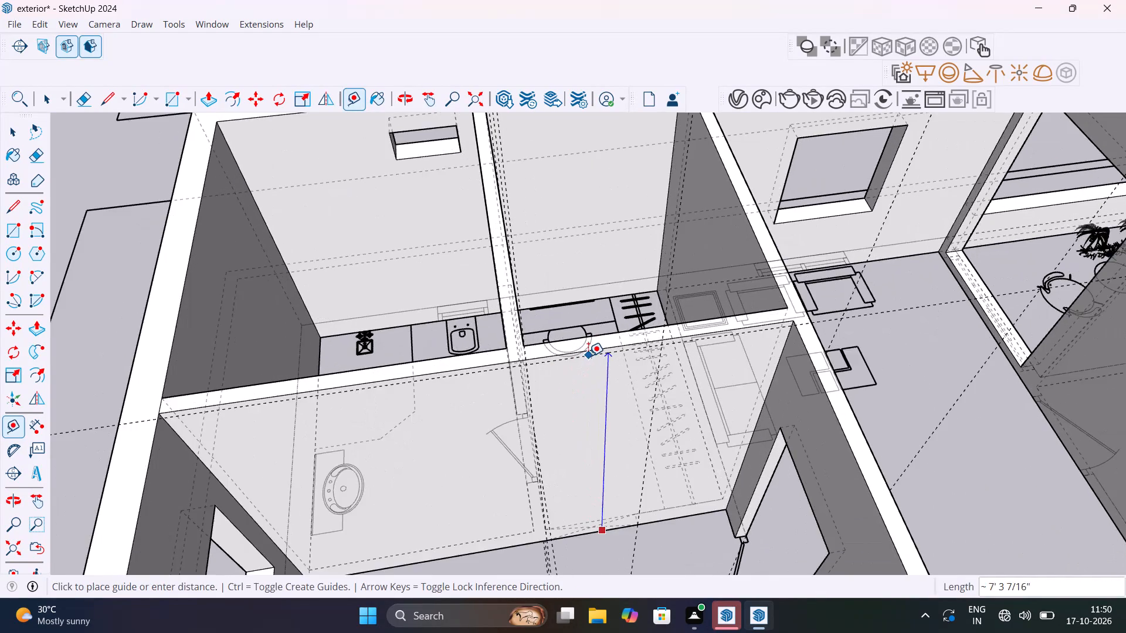
pyautogui.moveTo(592, 377); pyautogui.dragTo(603, 504, button='middle')
pyautogui.scroll(1, 602, 480)
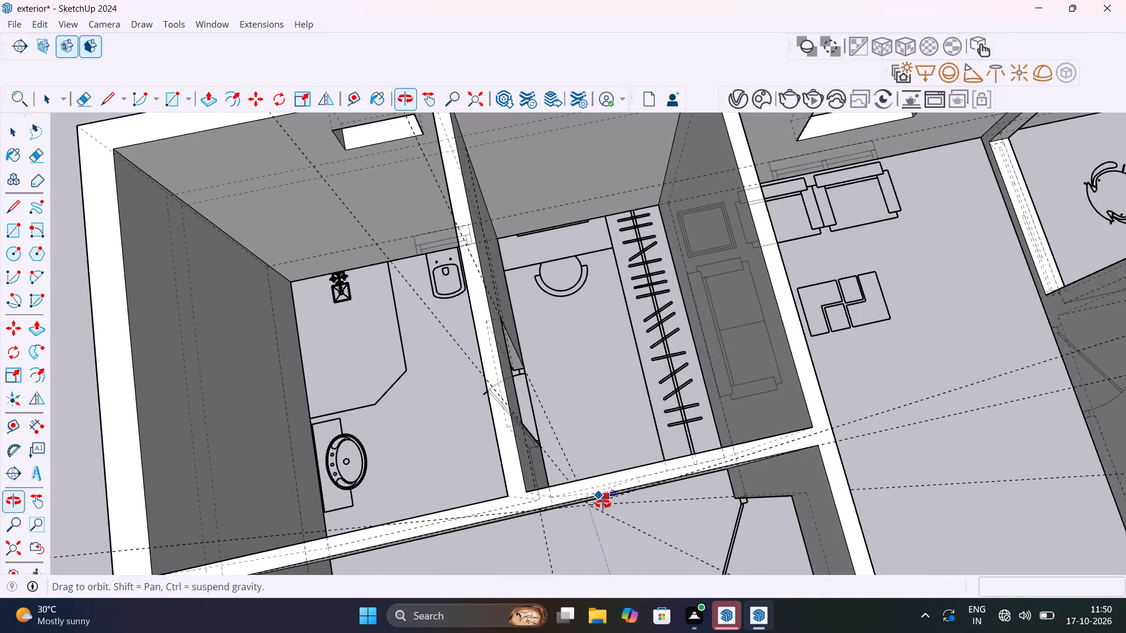
pyautogui.moveTo(603, 504); pyautogui.dragTo(574, 234, button='middle')
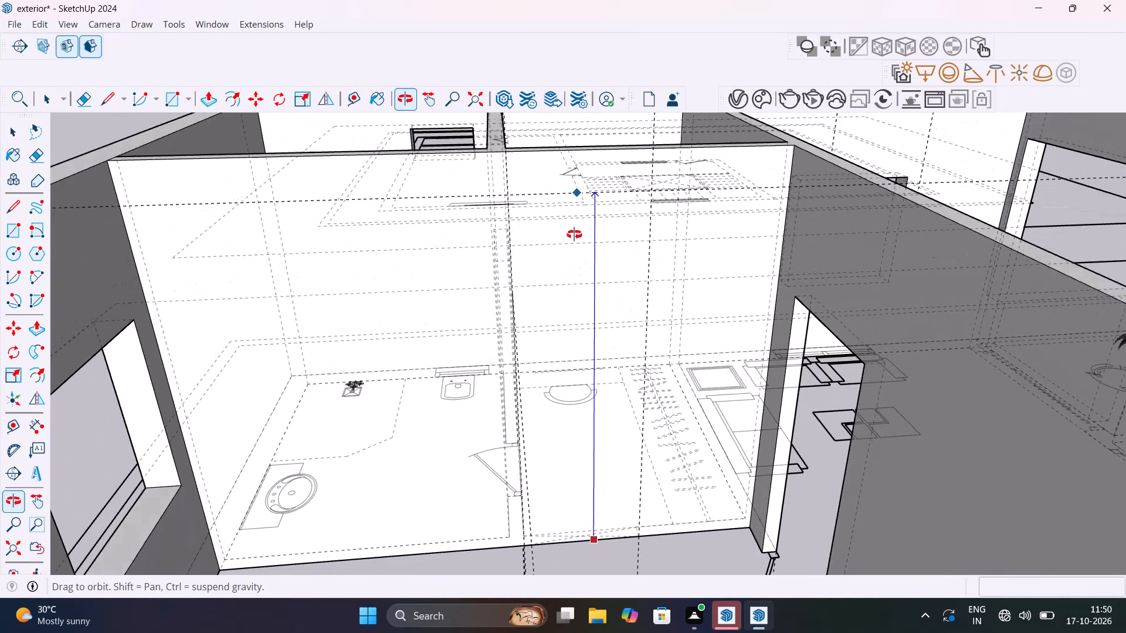
pyautogui.moveTo(574, 234); pyautogui.dragTo(581, 191, button='middle')
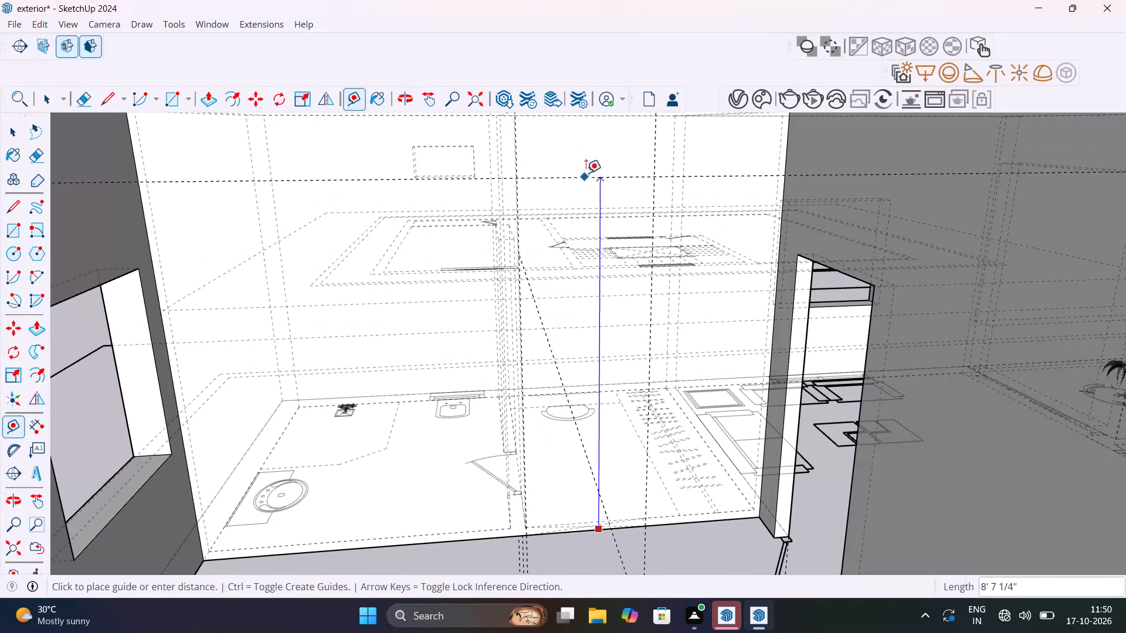
pyautogui.write("9'")
pyautogui.press('Return')
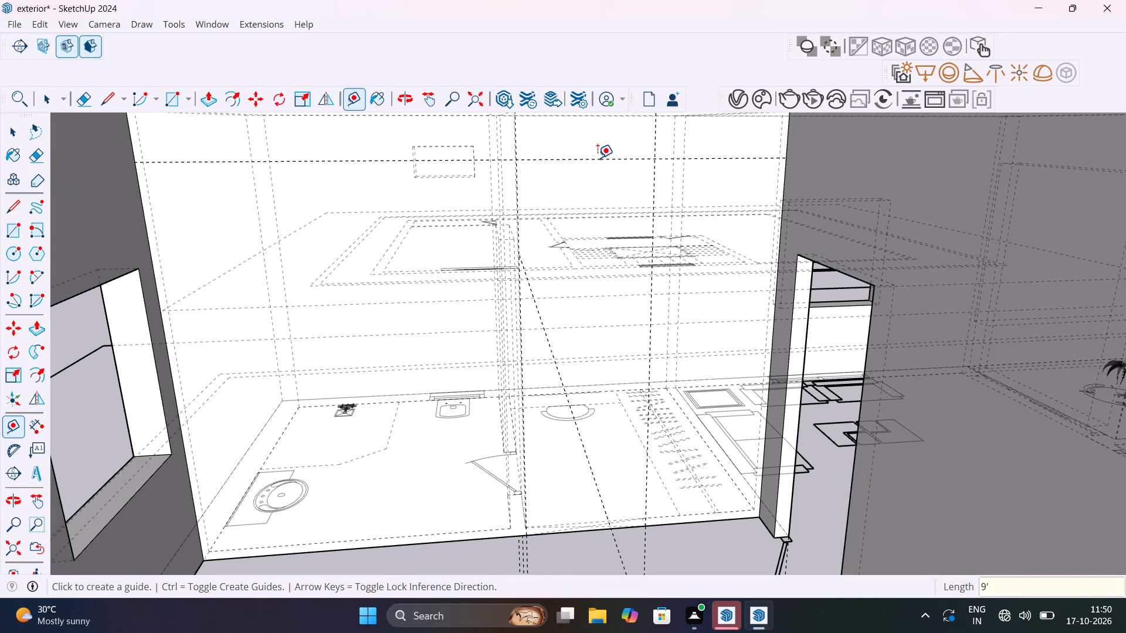
# Draw a 9' by 3' rectangle between the guides and push it 4 1/2" through the partition as the dressing-area opening.
pyautogui.press('r')
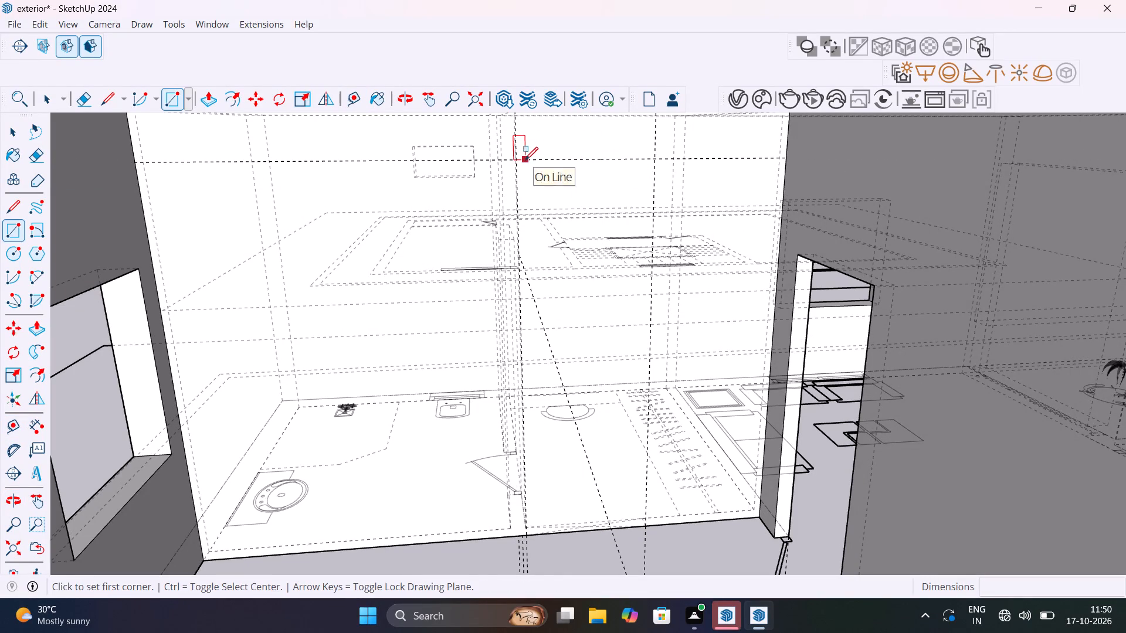
pyautogui.click(523, 159)
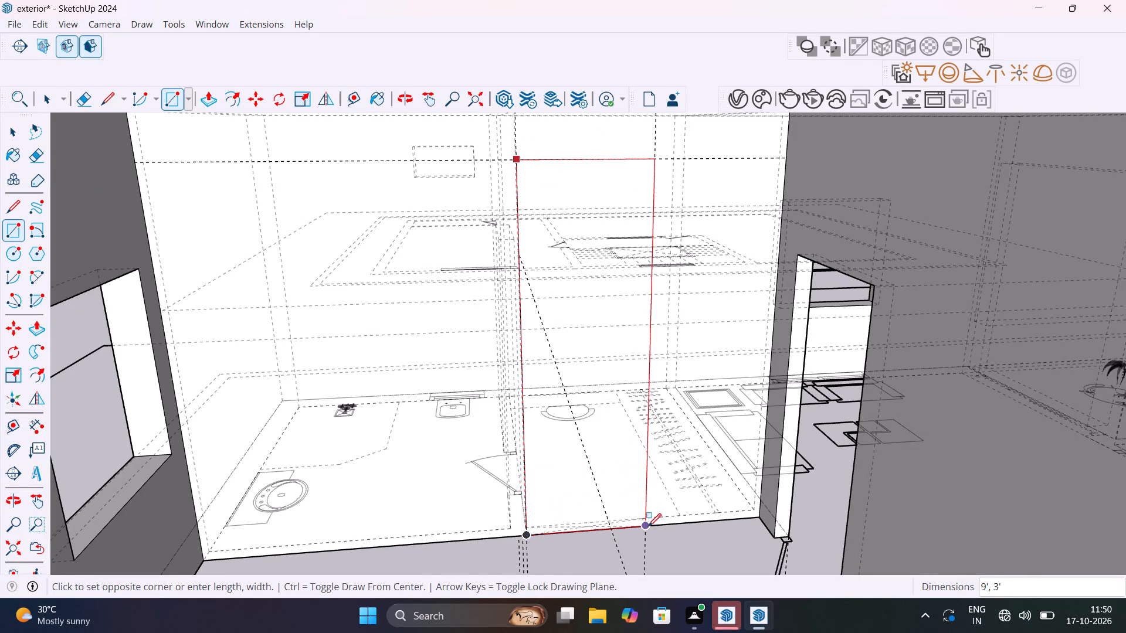
pyautogui.click(647, 528)
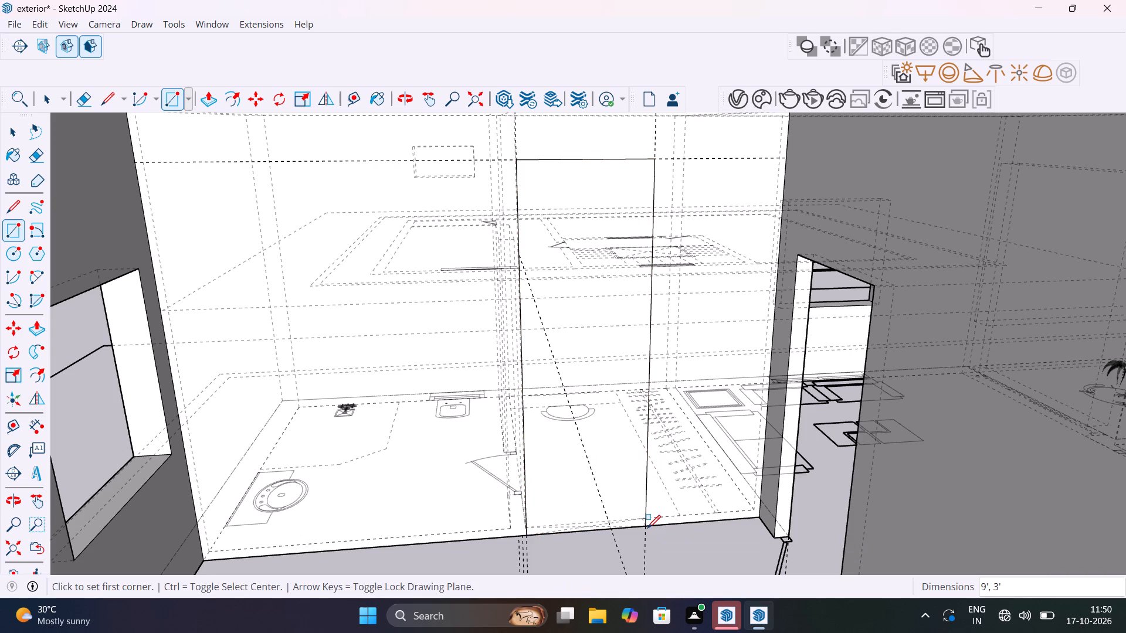
pyautogui.press('p')
pyautogui.click(609, 473)
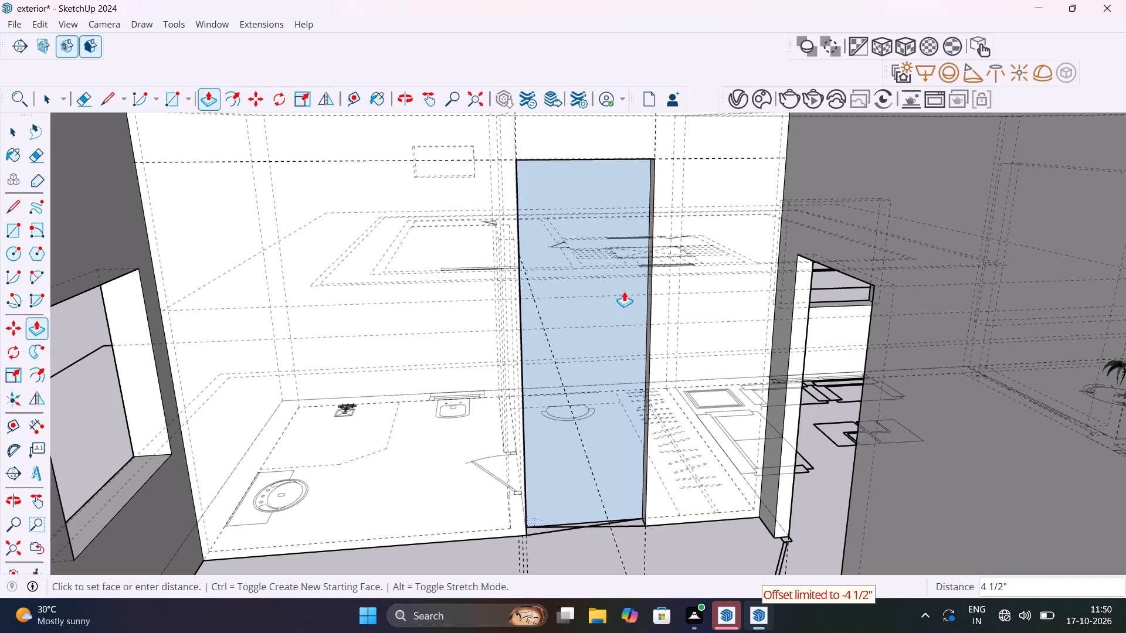
pyautogui.scroll(-6, 622, 415)
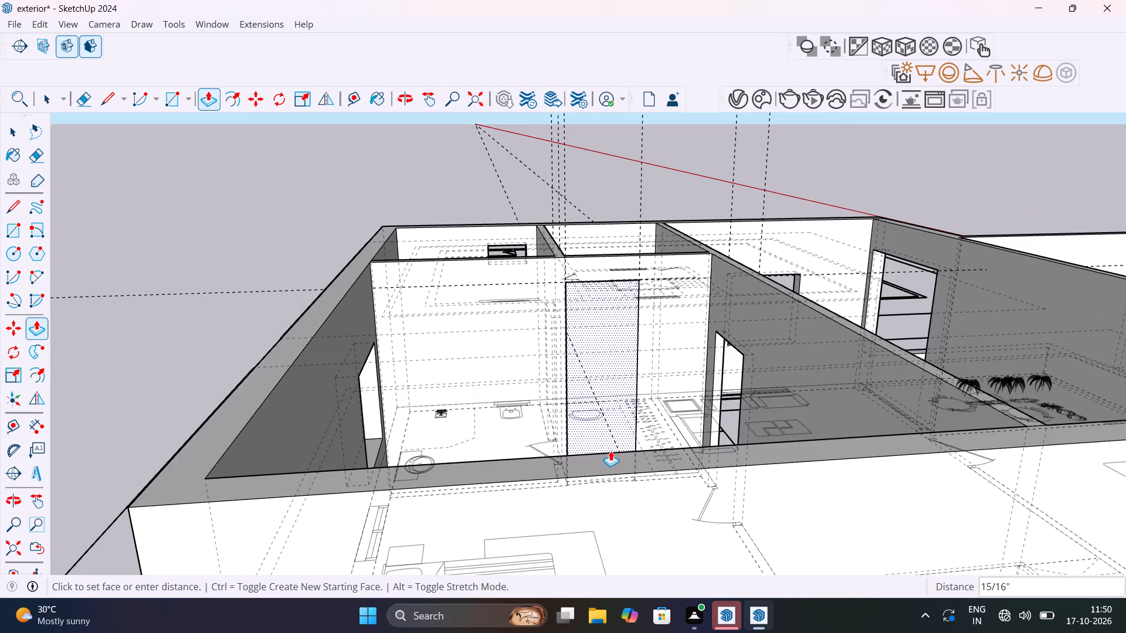
pyautogui.moveTo(611, 451); pyautogui.dragTo(479, 513, button='middle')
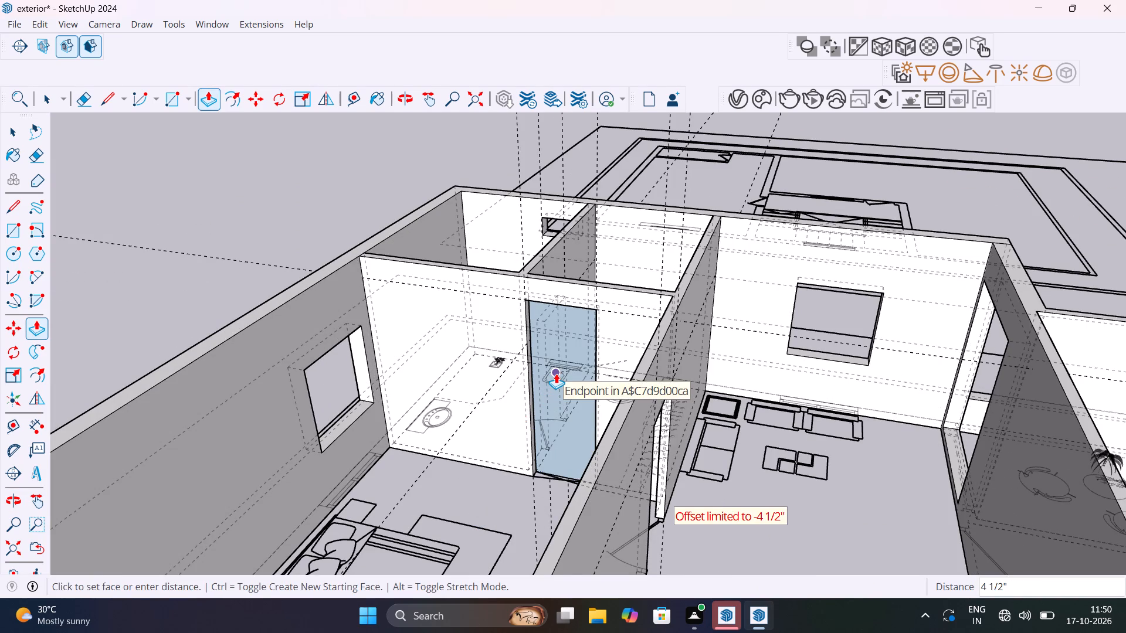
pyautogui.moveTo(568, 377); pyautogui.dragTo(633, 392, button='middle')
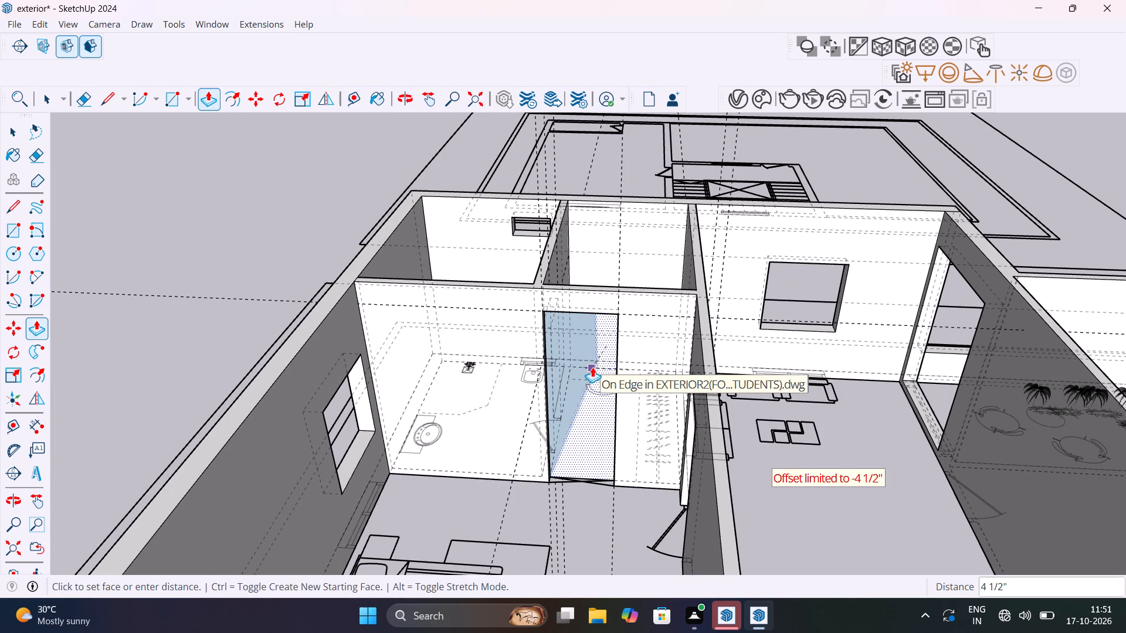
pyautogui.click(581, 384)
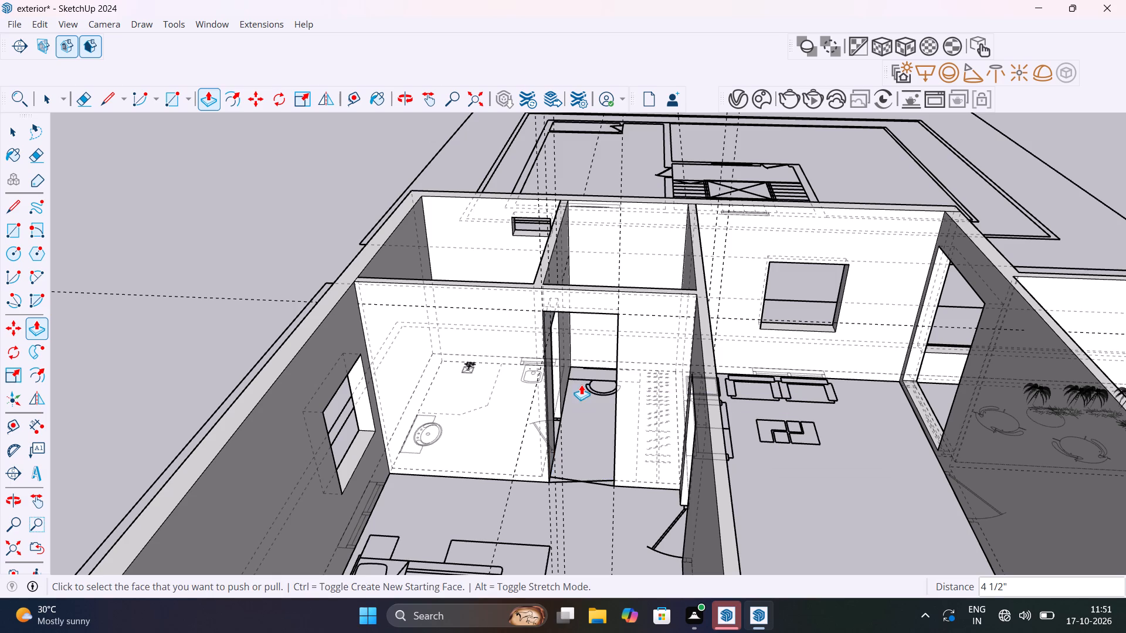
pyautogui.press('space')
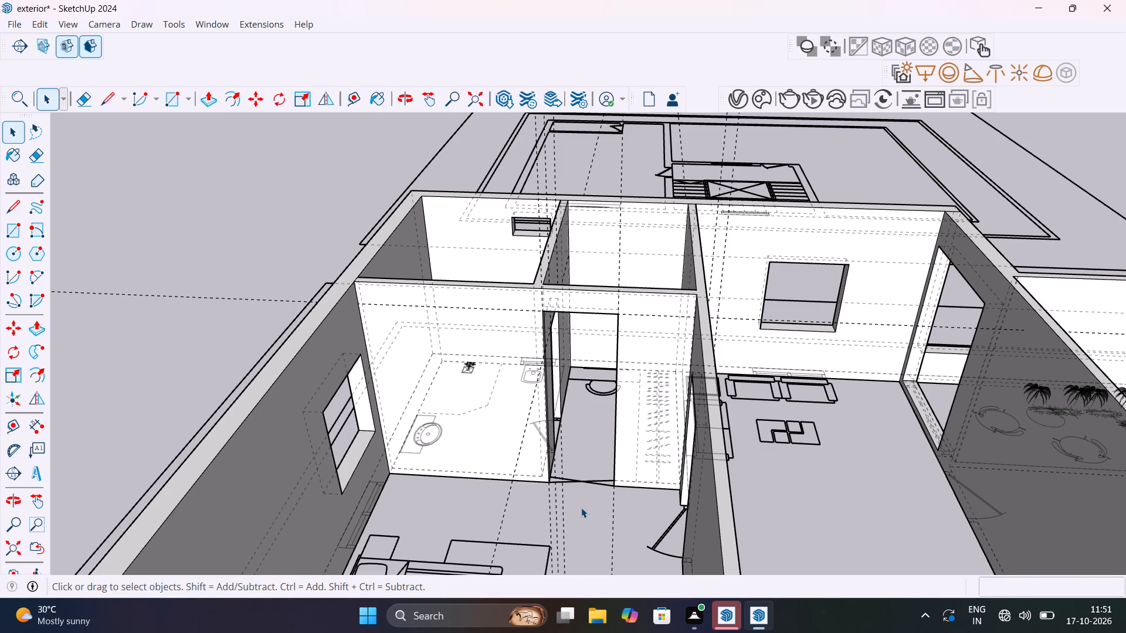
# Save the model.
pyautogui.scroll(-6, 581, 508)
pyautogui.hotkey('ctrl', 's')
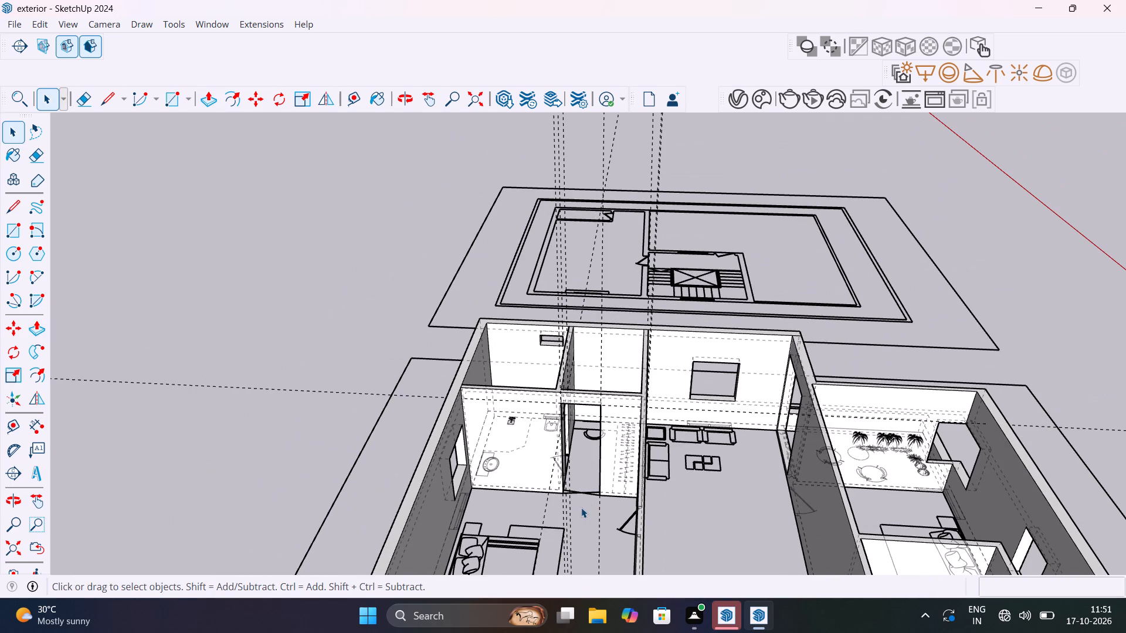
# Place two vertical guides 3' 3" apart on the living-room wall beside the balcony opening, aligned with the bedroom door symbol in the plan.
pyautogui.moveTo(586, 506); pyautogui.dragTo(759, 436, button='middle')
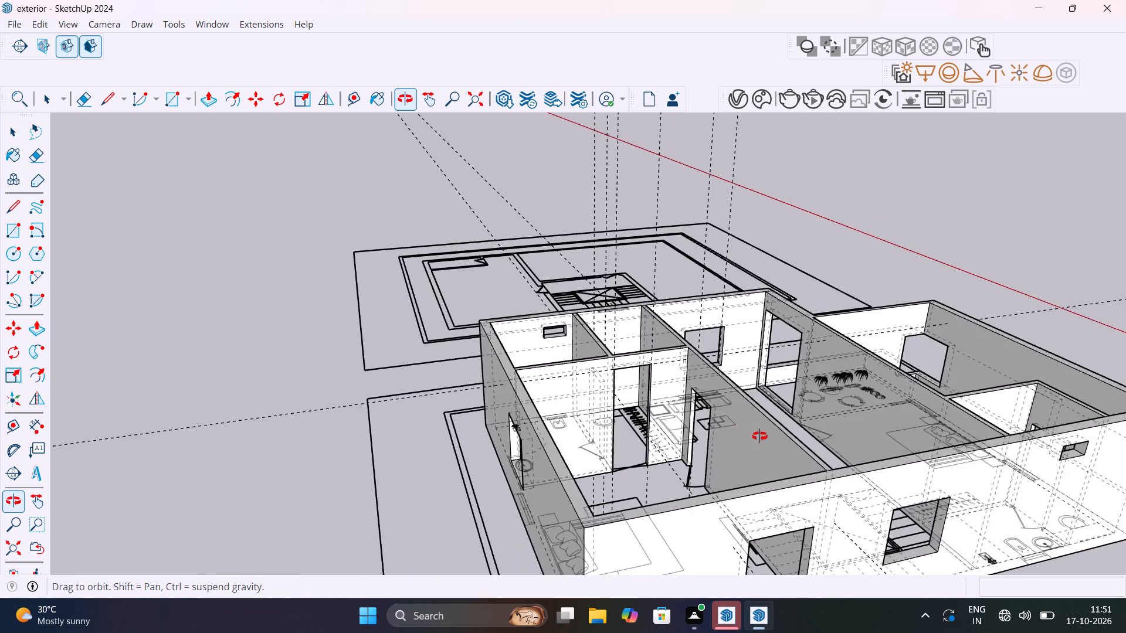
pyautogui.moveTo(759, 436); pyautogui.dragTo(584, 532, button='middle')
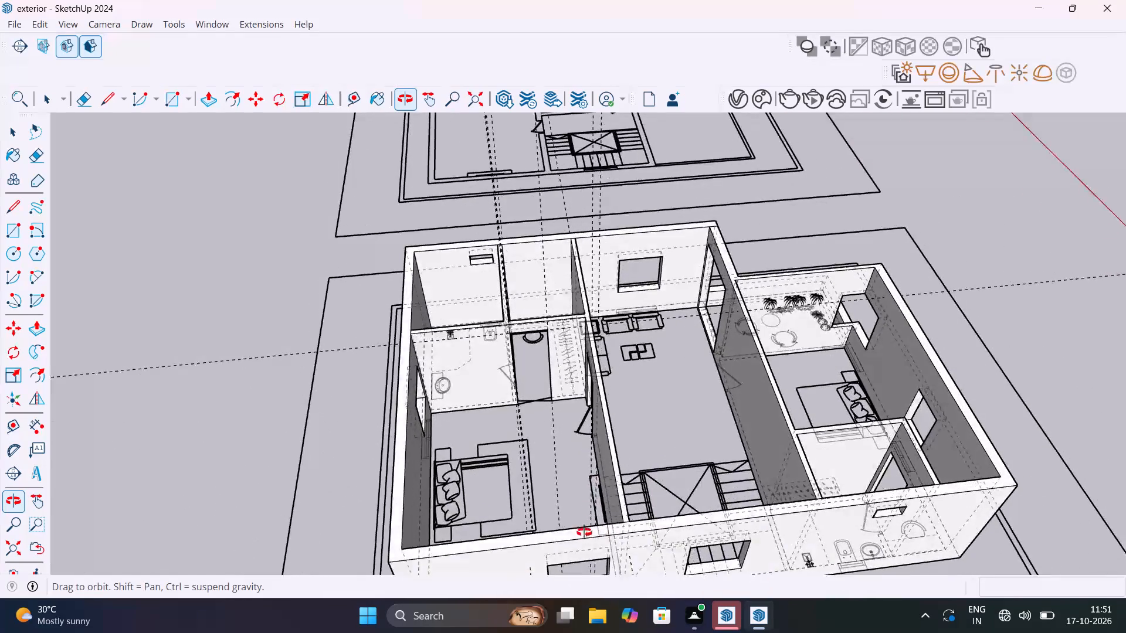
pyautogui.moveTo(584, 532); pyautogui.dragTo(637, 631, button='middle')
pyautogui.scroll(8, 749, 299)
pyautogui.scroll(1, 749, 428)
pyautogui.moveTo(749, 428); pyautogui.dragTo(759, 426, button='middle')
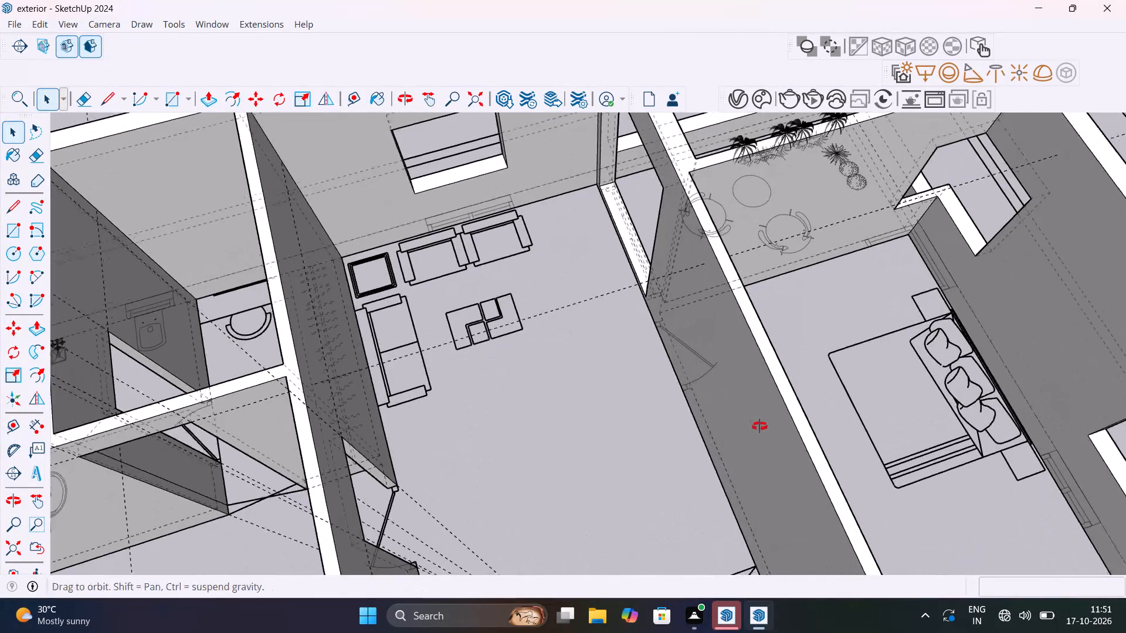
pyautogui.moveTo(759, 426); pyautogui.dragTo(999, 336, button='middle')
pyautogui.keyDown('shift'); pyautogui.moveTo(634, 406); pyautogui.dragTo(699, 587, button='middle'); pyautogui.keyUp('shift')
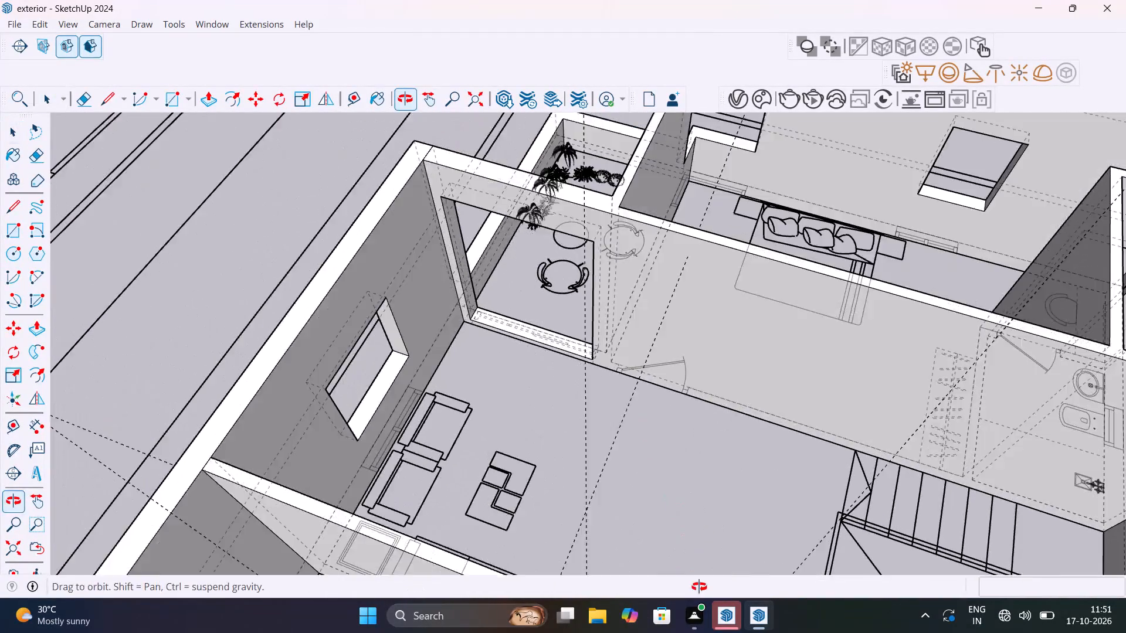
pyautogui.keyDown('shift'); pyautogui.moveTo(699, 587); pyautogui.dragTo(803, 632, button='middle'); pyautogui.keyUp('shift')
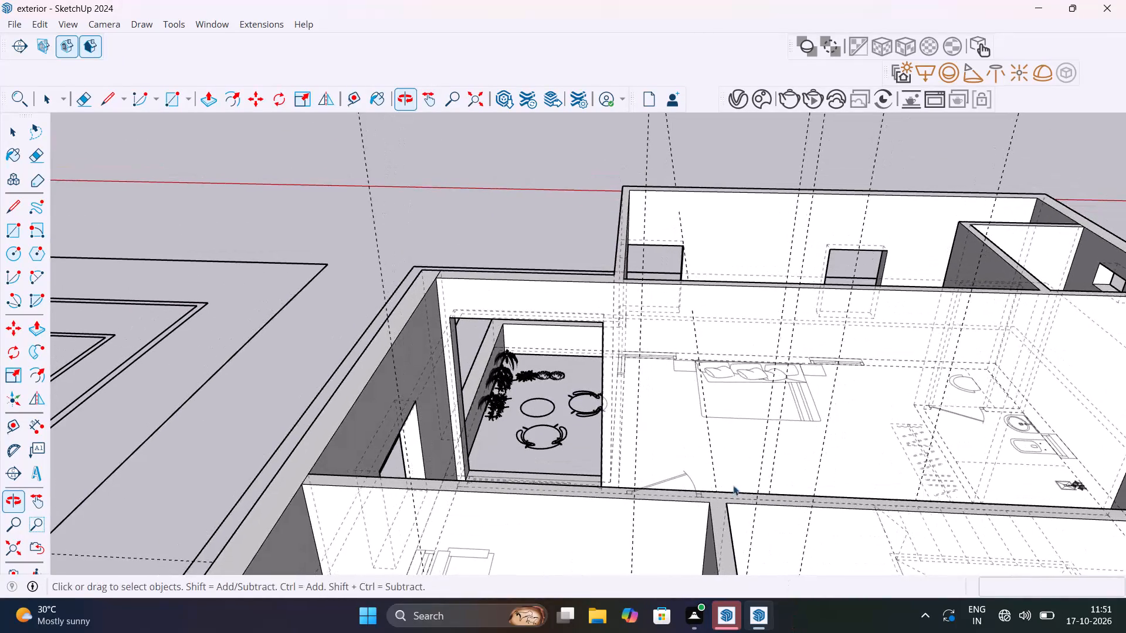
pyautogui.scroll(4, 709, 411)
pyautogui.moveTo(721, 414); pyautogui.dragTo(725, 434, button='middle')
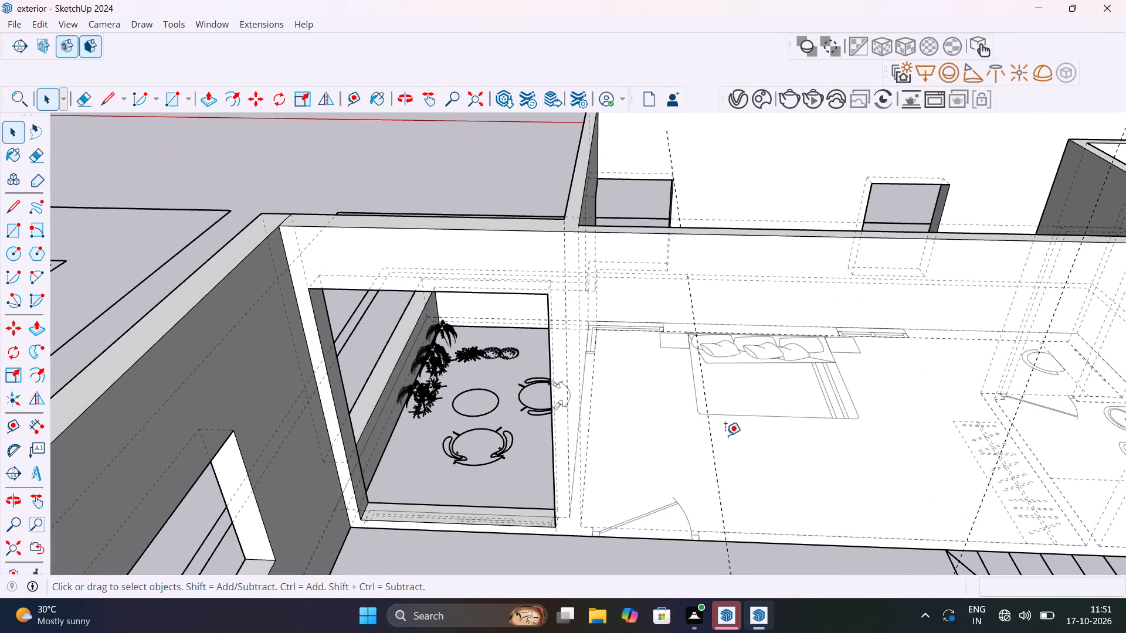
pyautogui.press('t')
pyautogui.click(550, 444)
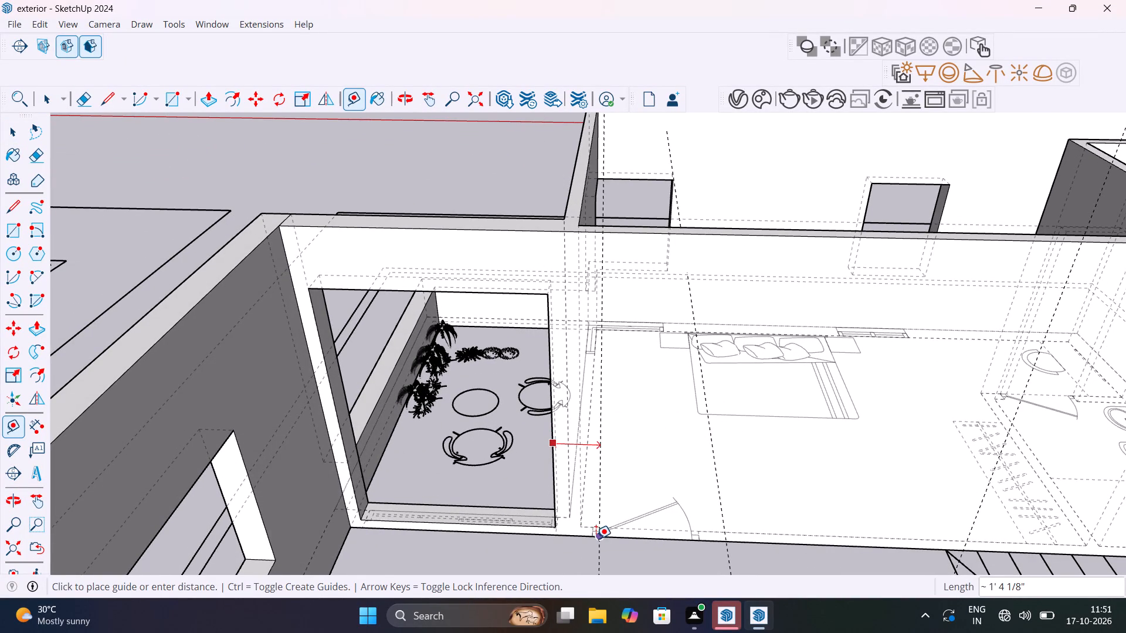
pyautogui.click(591, 537)
pyautogui.click(592, 507)
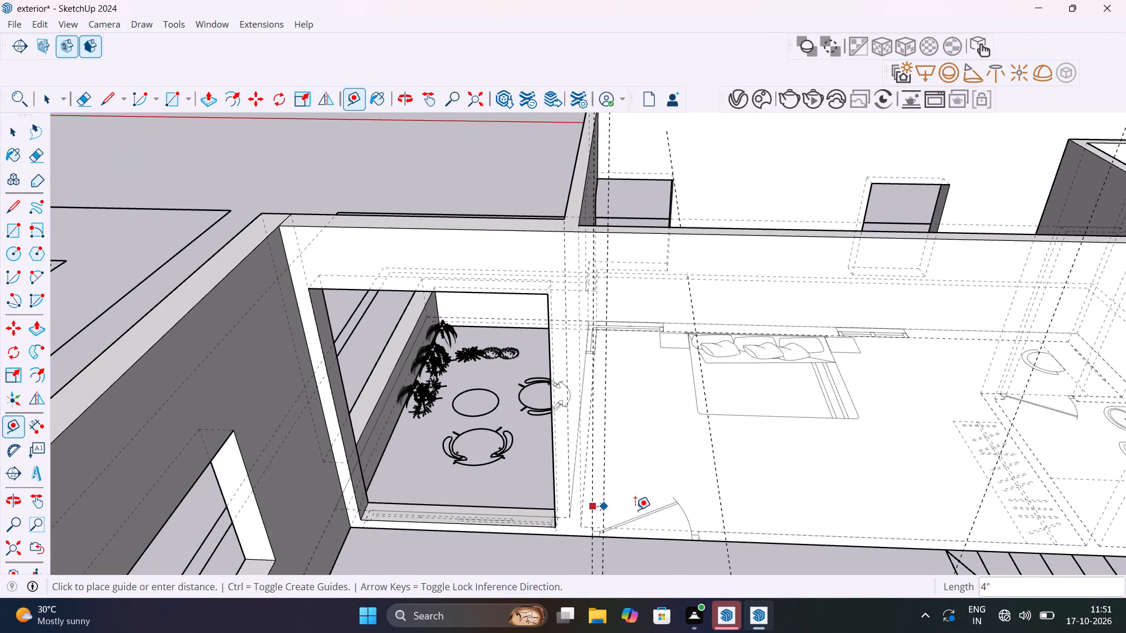
pyautogui.click(698, 541)
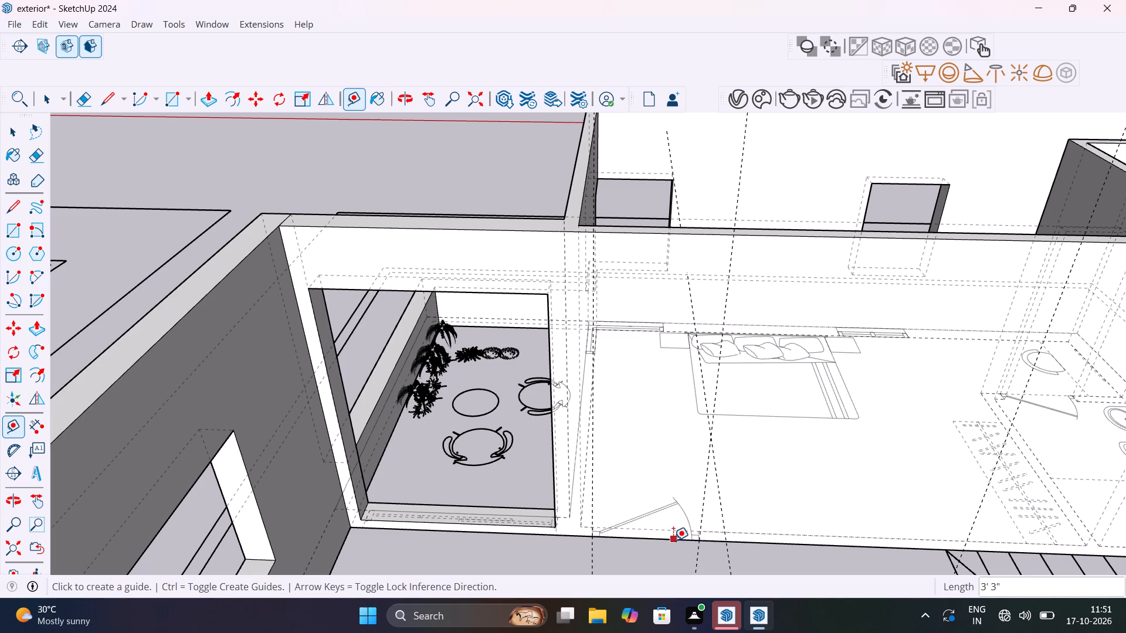
# Add a horizontal guide 7' above the floor on the same living-room wall.
pyautogui.click(673, 540)
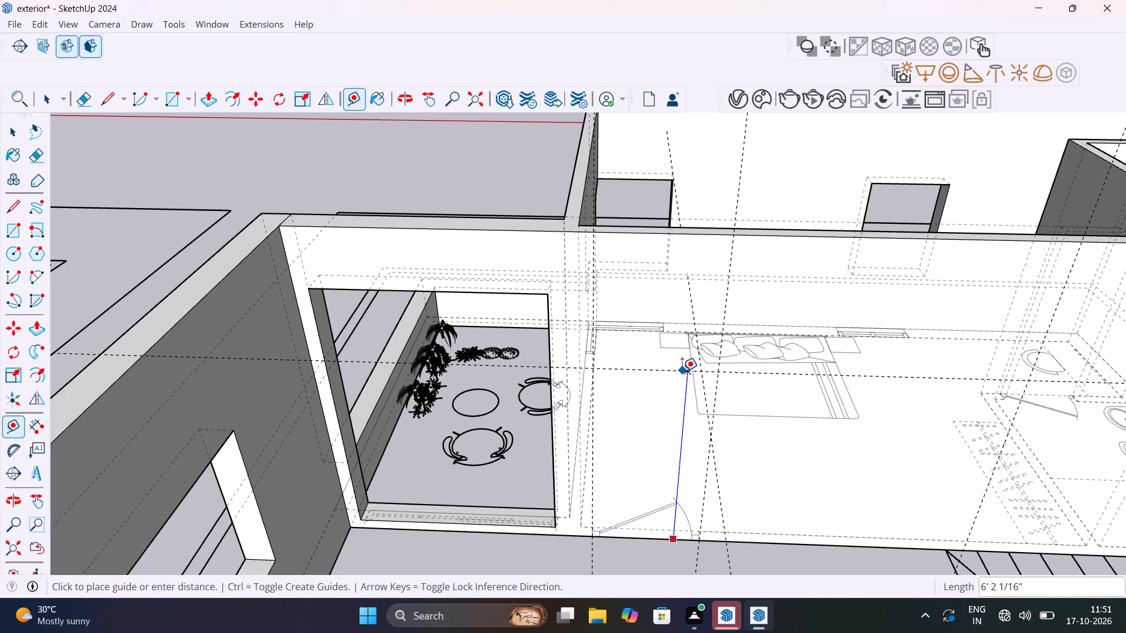
pyautogui.write("7'")
pyautogui.press('Return')
# Draw a 3' 3" by 7' rectangle between the guides and push it 4 1/2" through the wall as the bedroom doorway.
pyautogui.press('r')
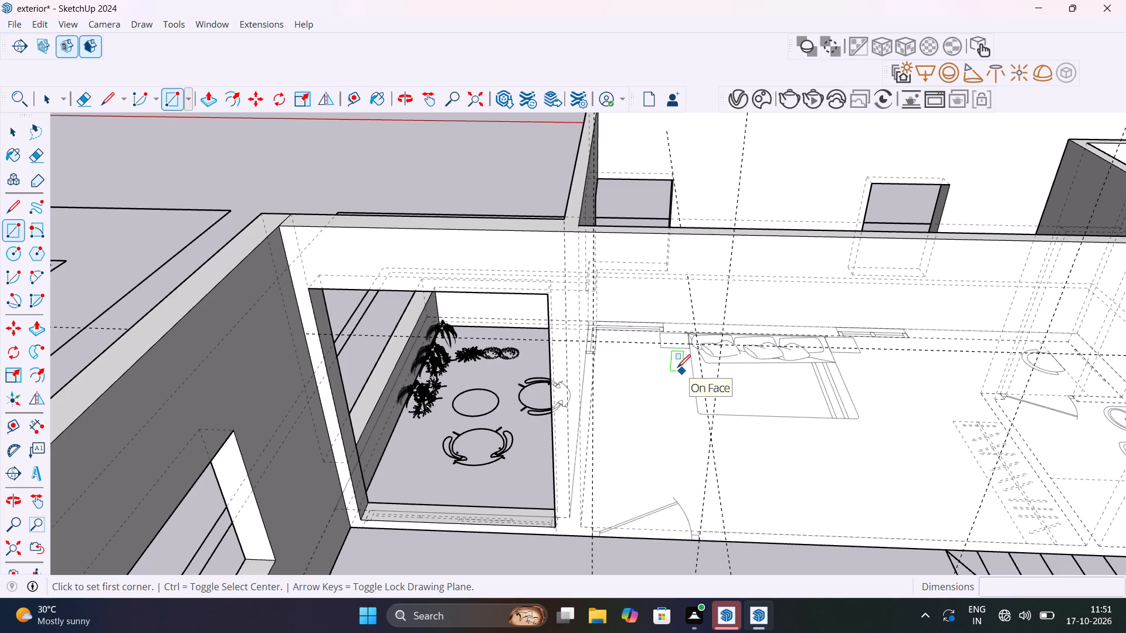
pyautogui.click(592, 340)
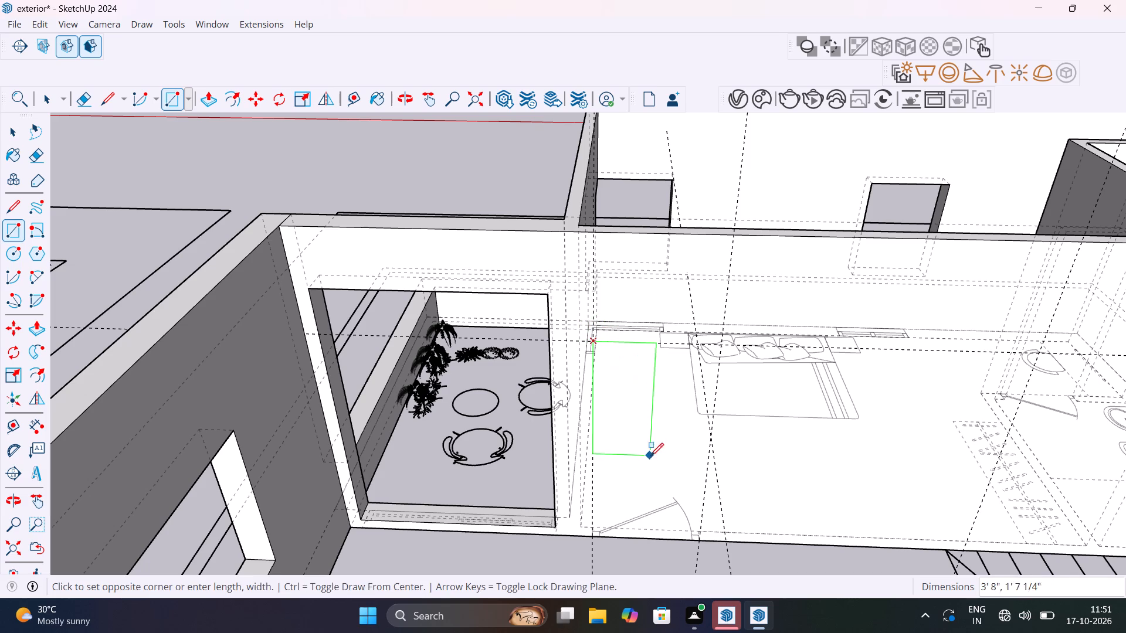
pyautogui.click(702, 539)
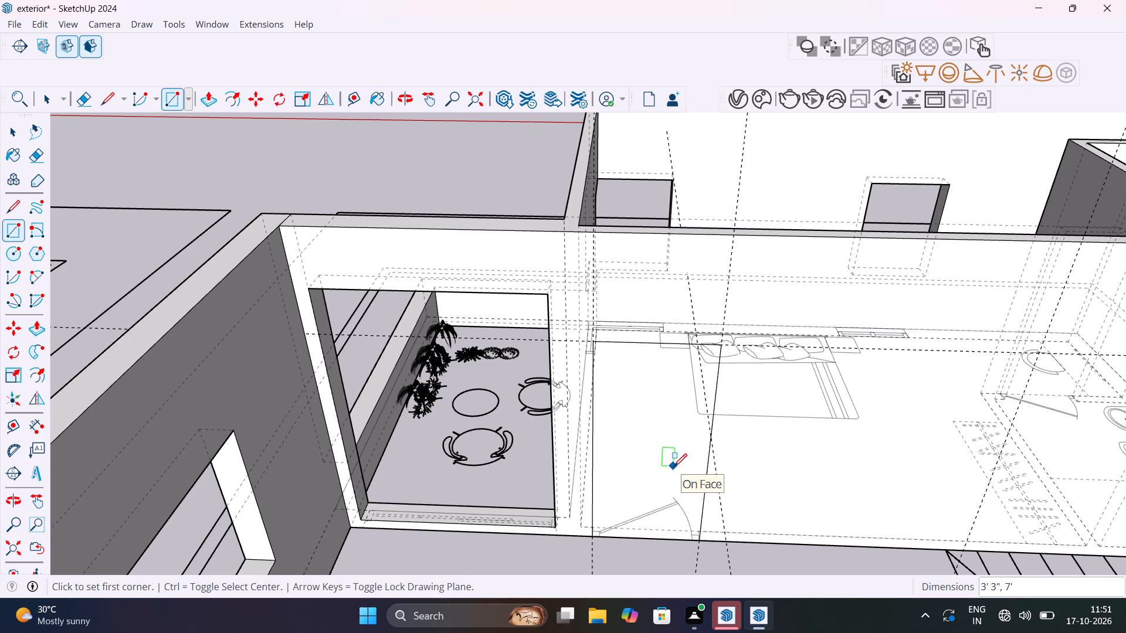
pyautogui.press('p')
pyautogui.click(665, 460)
pyautogui.click(654, 426)
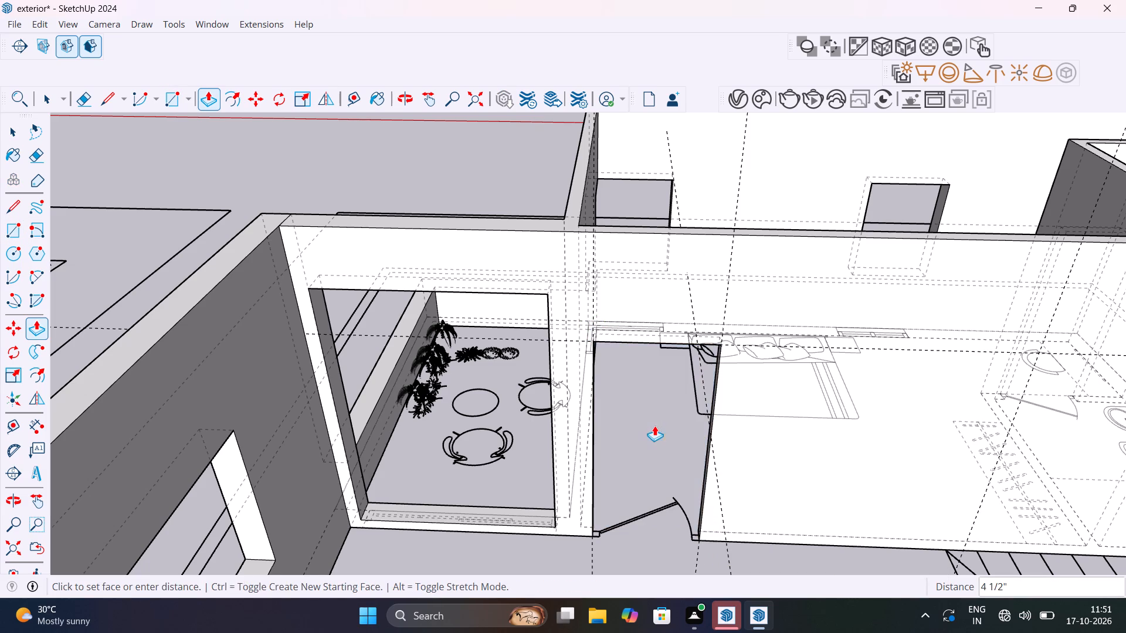
pyautogui.scroll(-6, 664, 477)
pyautogui.press('space')
pyautogui.click(573, 256)
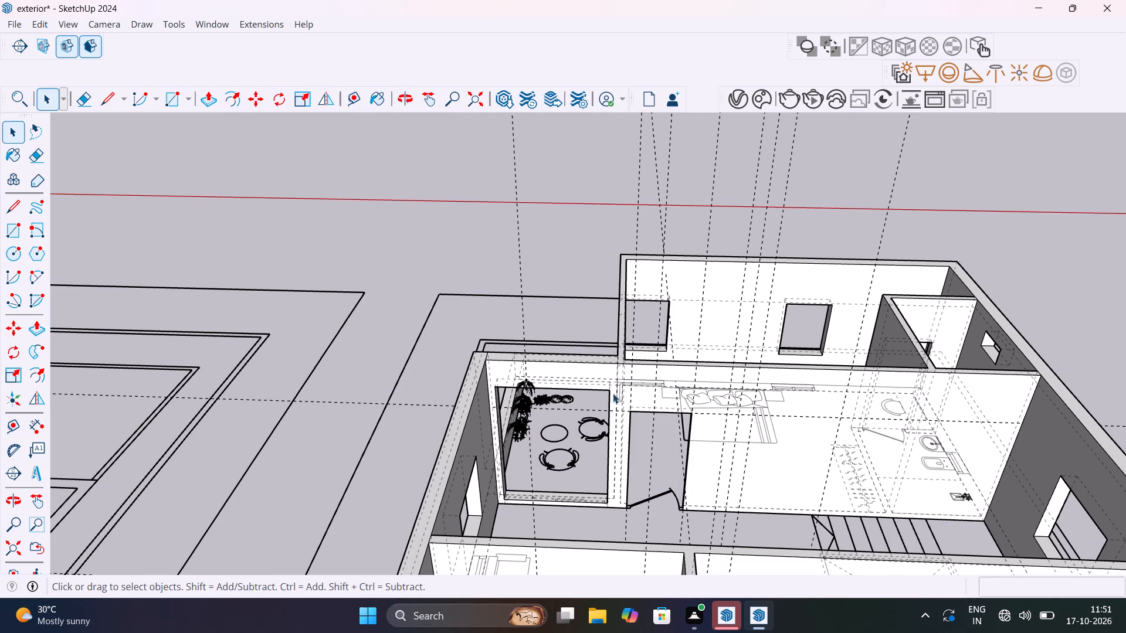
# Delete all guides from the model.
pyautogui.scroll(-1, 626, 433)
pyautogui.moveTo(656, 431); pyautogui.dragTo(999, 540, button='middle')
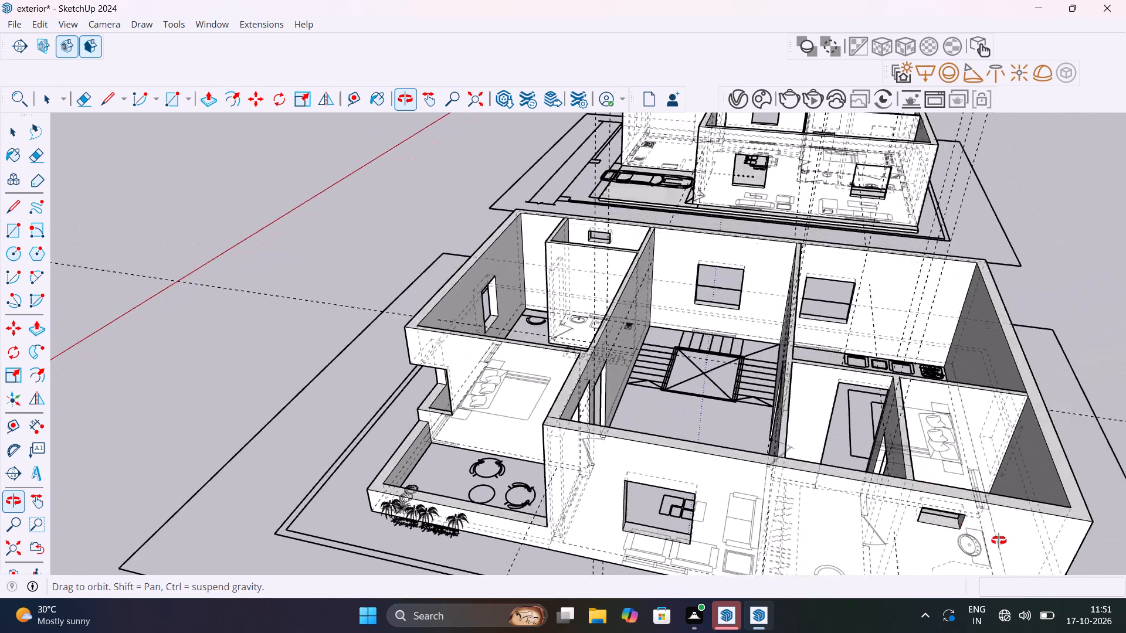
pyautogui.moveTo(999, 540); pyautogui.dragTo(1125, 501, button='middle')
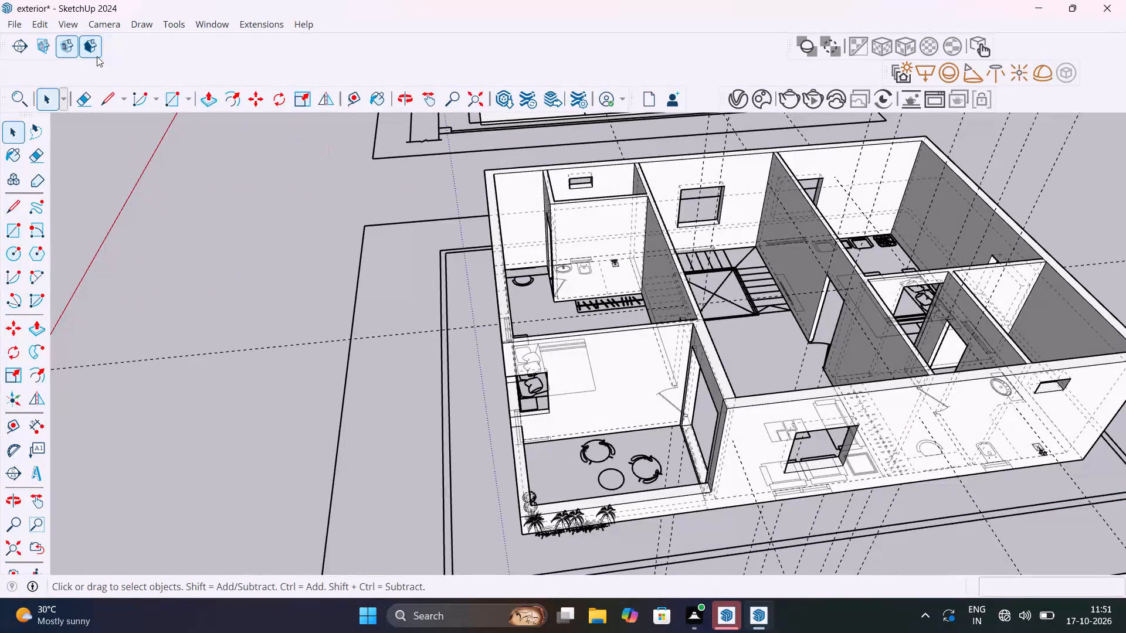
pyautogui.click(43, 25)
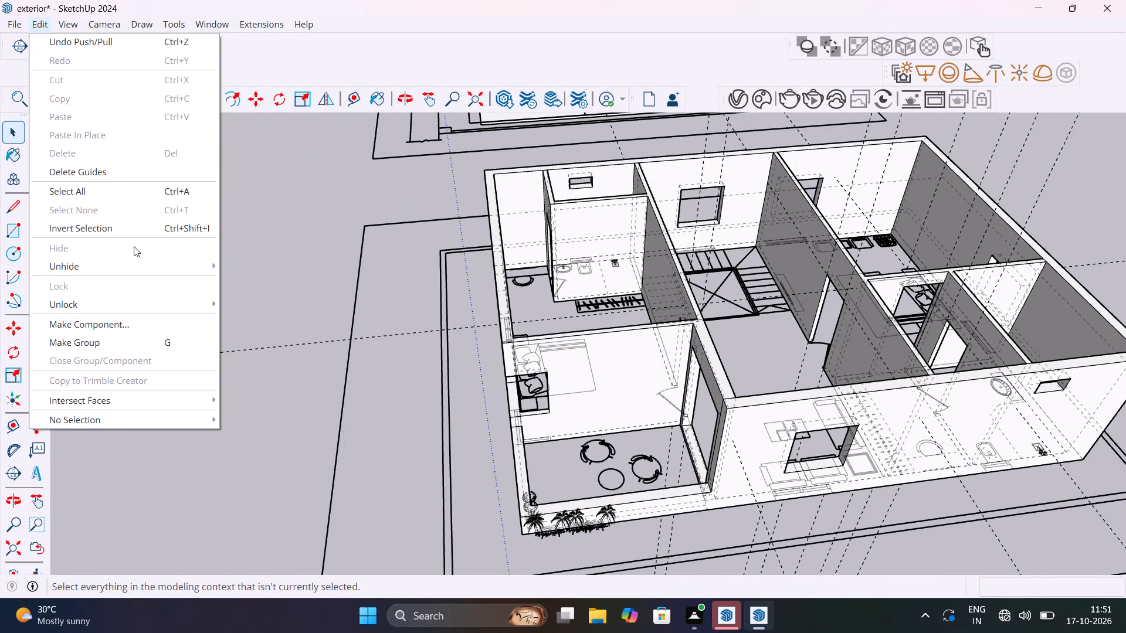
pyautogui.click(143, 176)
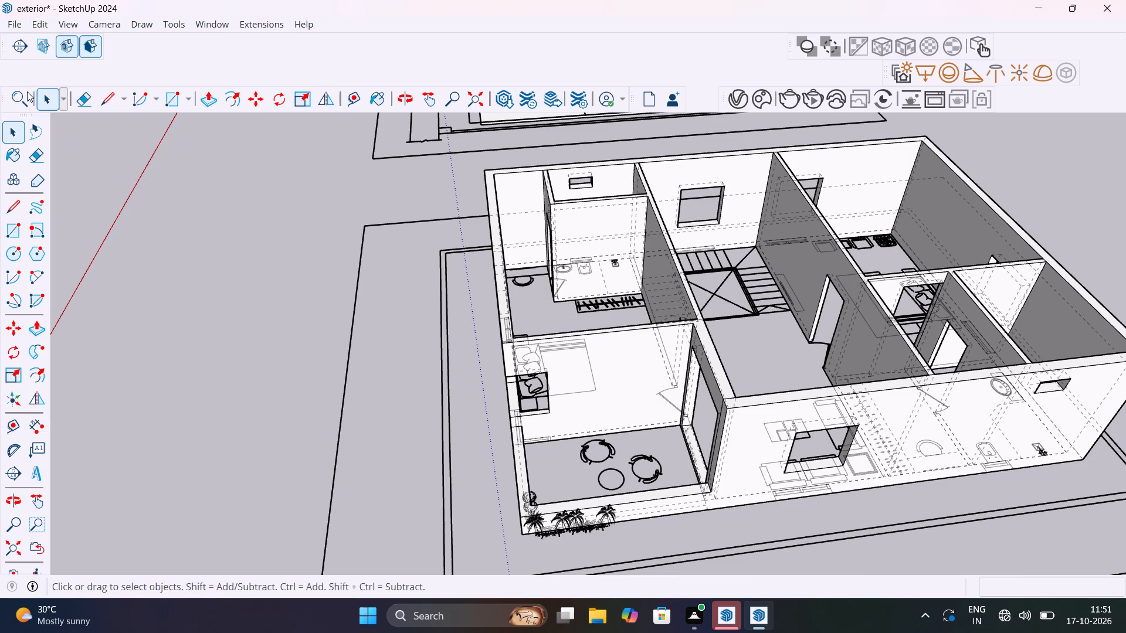
# Turn off the display of back edges.
pyautogui.press('k')
# Examine the walls, door openings and windows of the middle building and compare them with the neighbouring car-porch building.
pyautogui.scroll(-4, 453, 400)
pyautogui.moveTo(474, 440); pyautogui.dragTo(849, 365, button='middle')
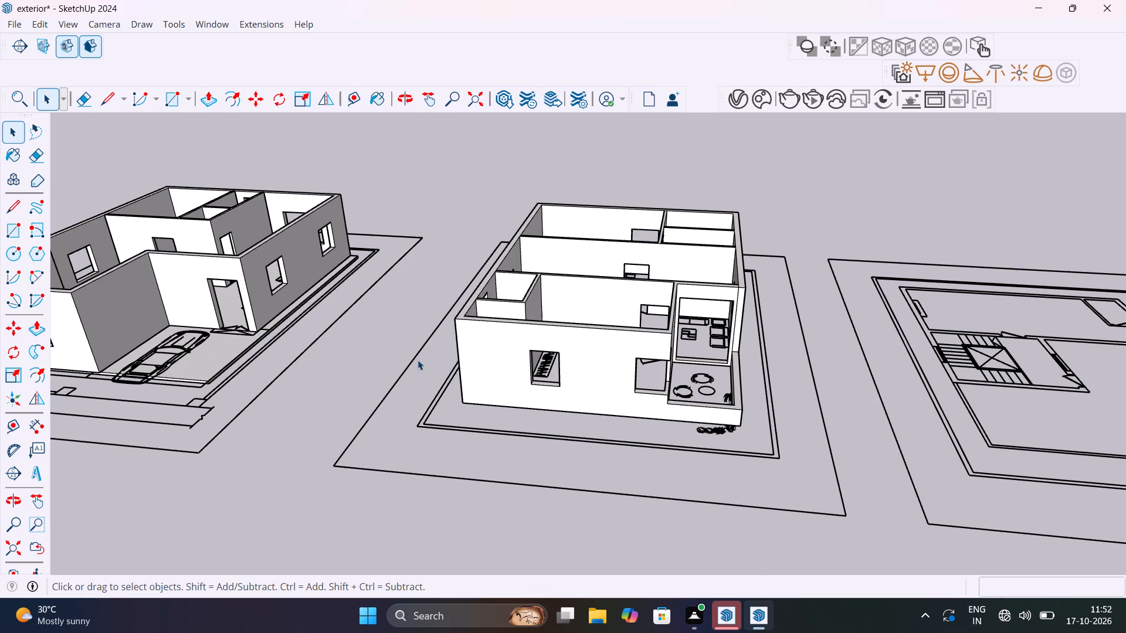
pyautogui.scroll(-4, 625, 404)
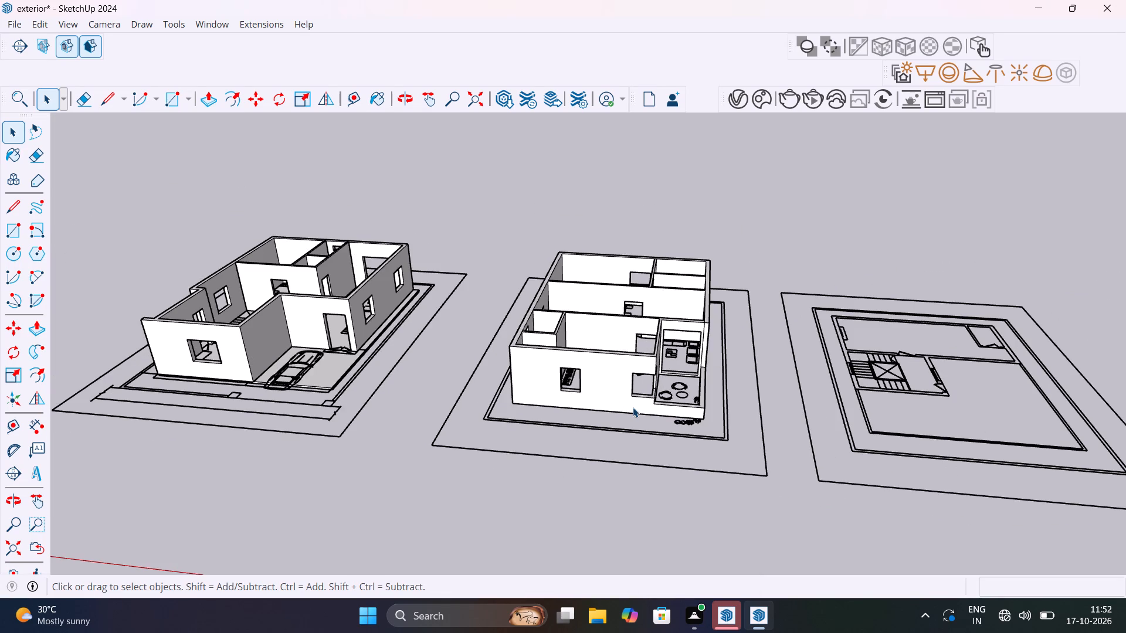
pyautogui.keyDown('shift'); pyautogui.moveTo(669, 409); pyautogui.dragTo(759, 533, button='middle'); pyautogui.keyUp('shift')
pyautogui.scroll(4, 770, 392)
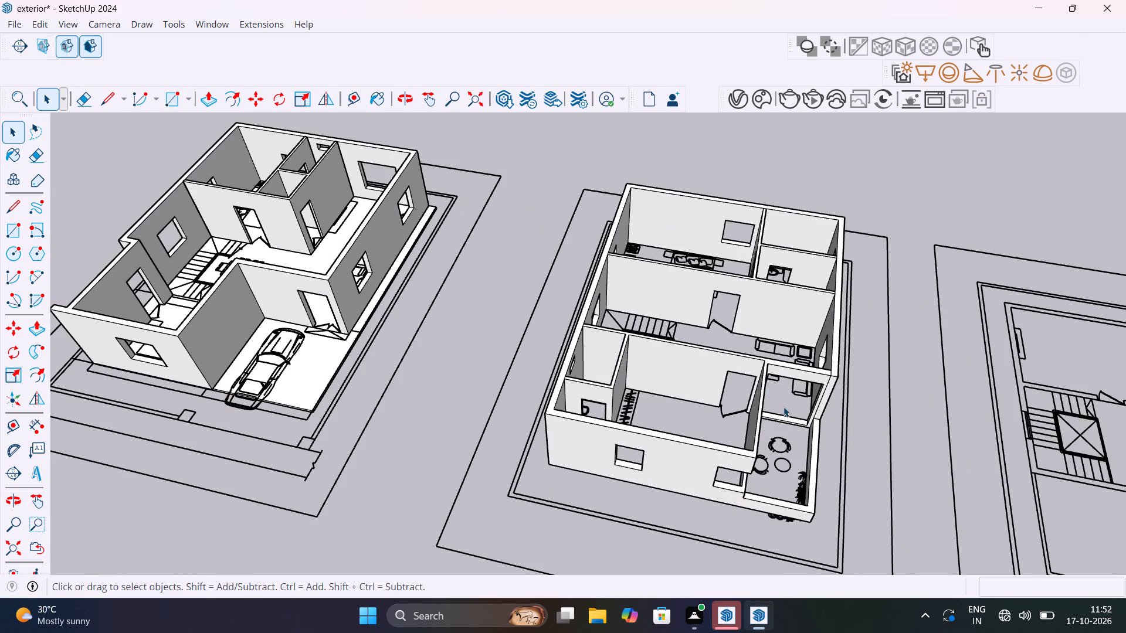
pyautogui.scroll(1, 784, 405)
pyautogui.moveTo(791, 431); pyautogui.dragTo(586, 488, button='middle')
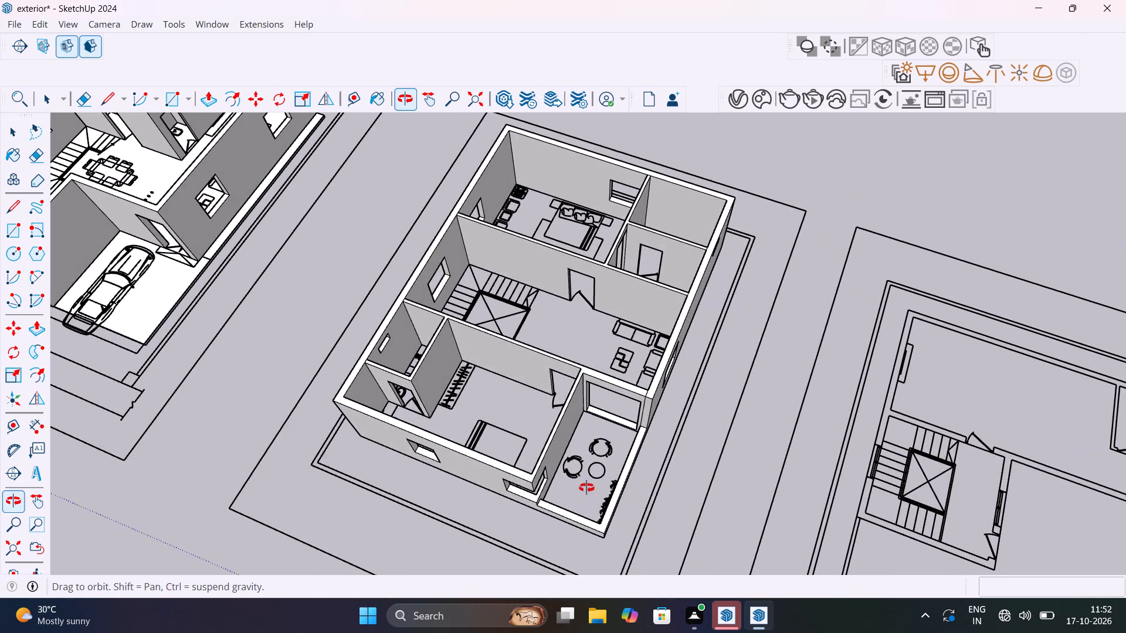
pyautogui.moveTo(586, 488); pyautogui.dragTo(584, 412, button='middle')
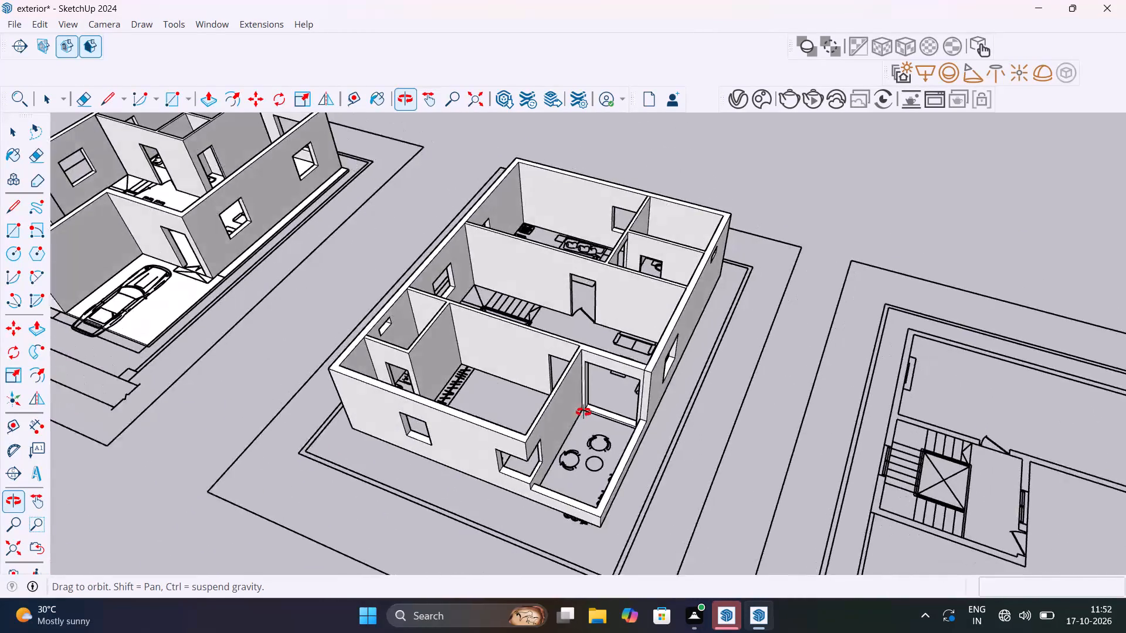
pyautogui.moveTo(584, 412); pyautogui.dragTo(680, 377, button='middle')
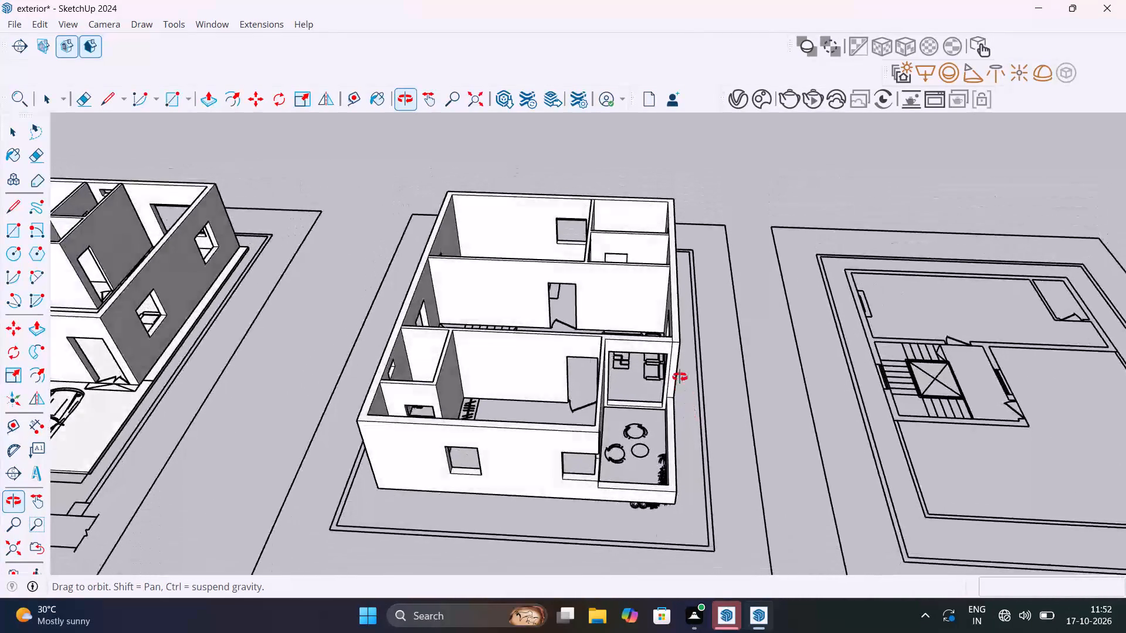
pyautogui.moveTo(680, 377); pyautogui.dragTo(841, 291, button='middle')
pyautogui.scroll(-7, 726, 367)
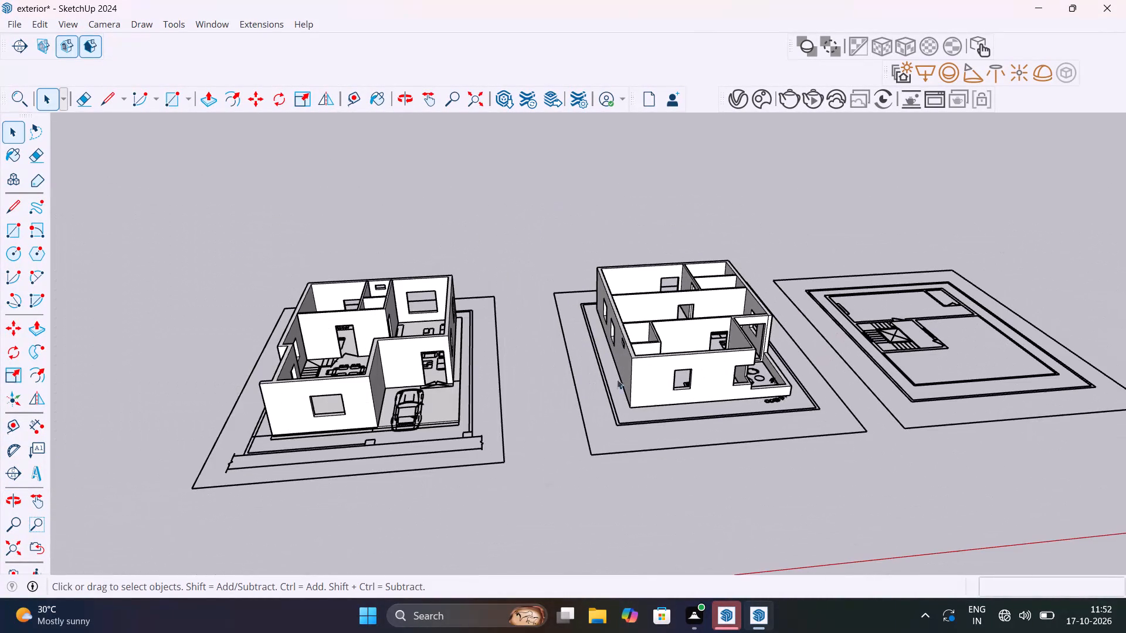
pyautogui.scroll(5, 309, 402)
pyautogui.moveTo(325, 412); pyautogui.dragTo(537, 343, button='middle')
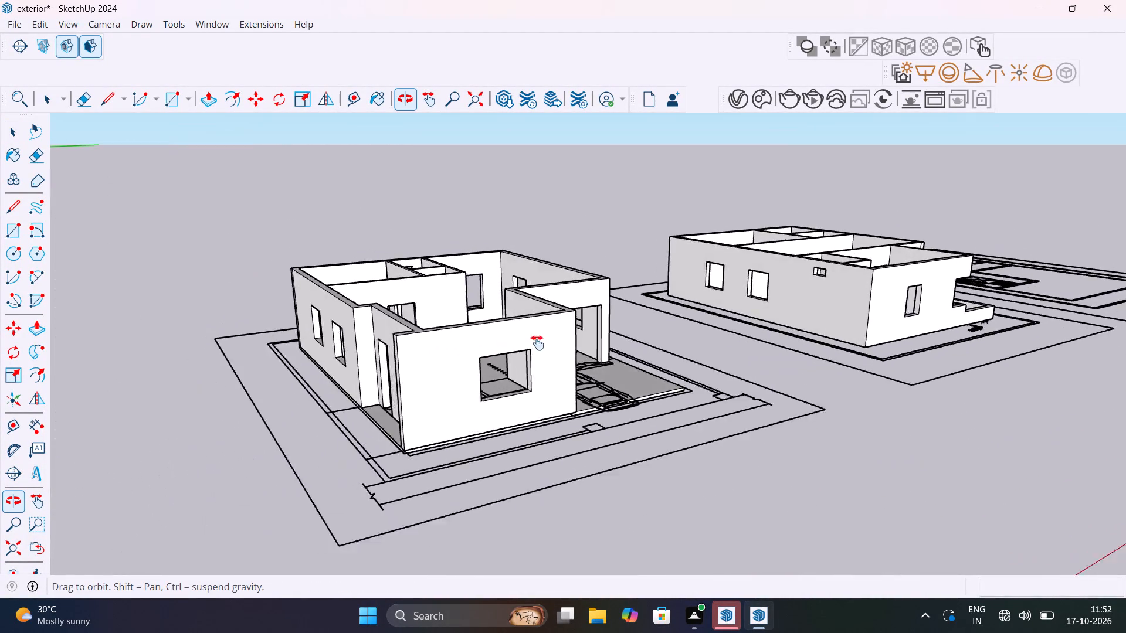
pyautogui.moveTo(537, 343); pyautogui.dragTo(541, 350, button='middle')
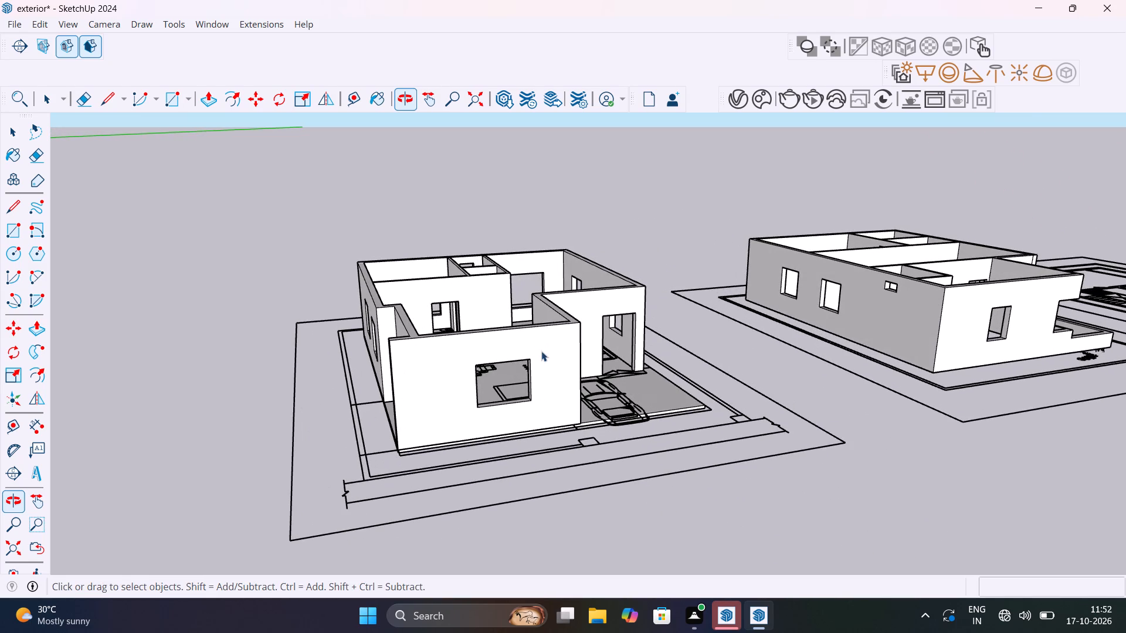
# Show the 1001bit pro tool set and dock it beneath the large tool set.
pyautogui.rightClick(596, 25)
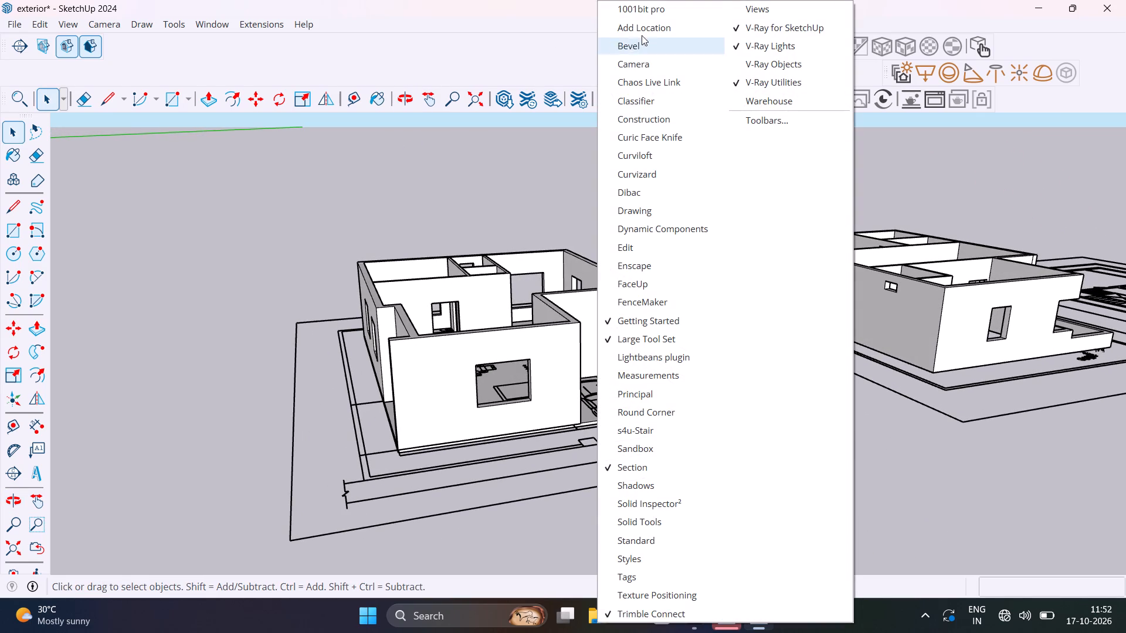
pyautogui.click(664, 11)
pyautogui.moveTo(538, 187); pyautogui.dragTo(589, 144)
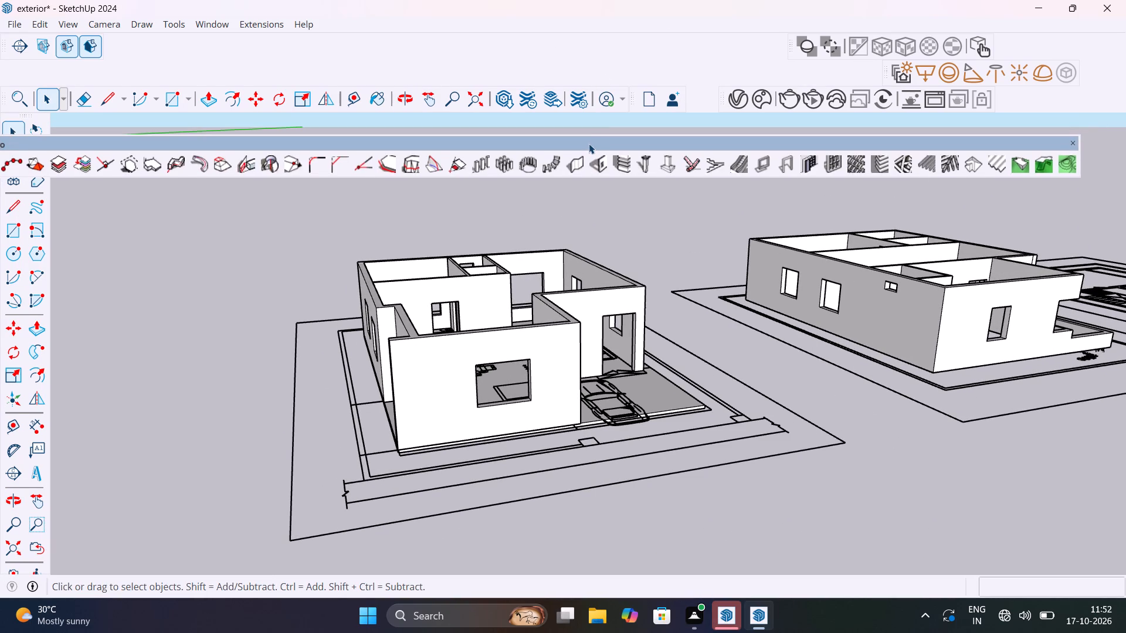
pyautogui.moveTo(589, 144); pyautogui.dragTo(620, 140)
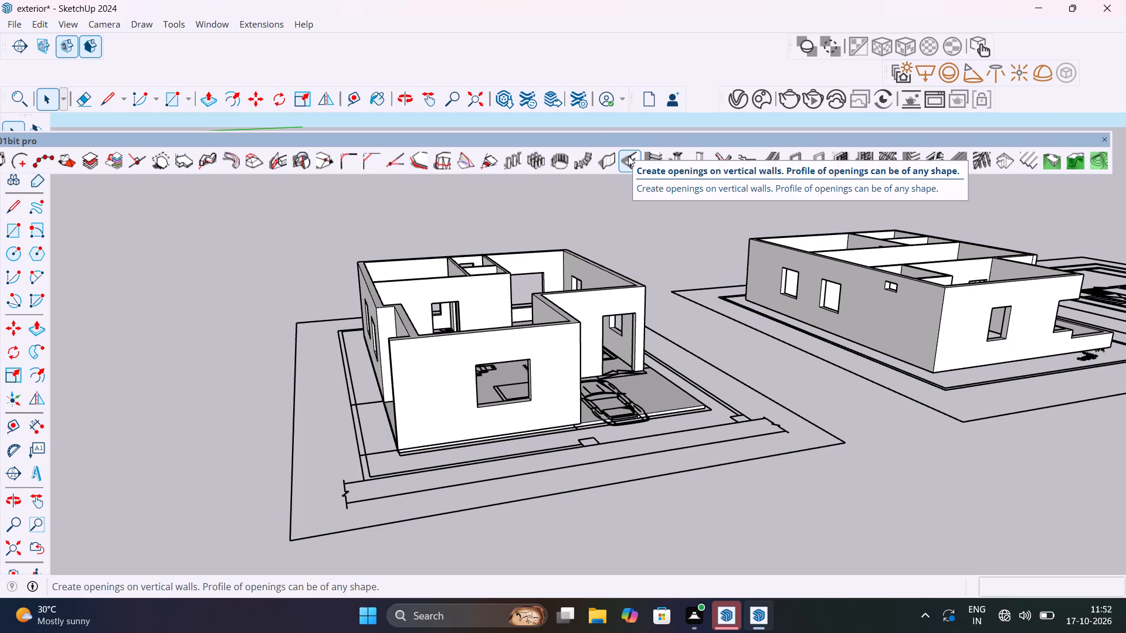
pyautogui.moveTo(104, 140); pyautogui.dragTo(165, 165)
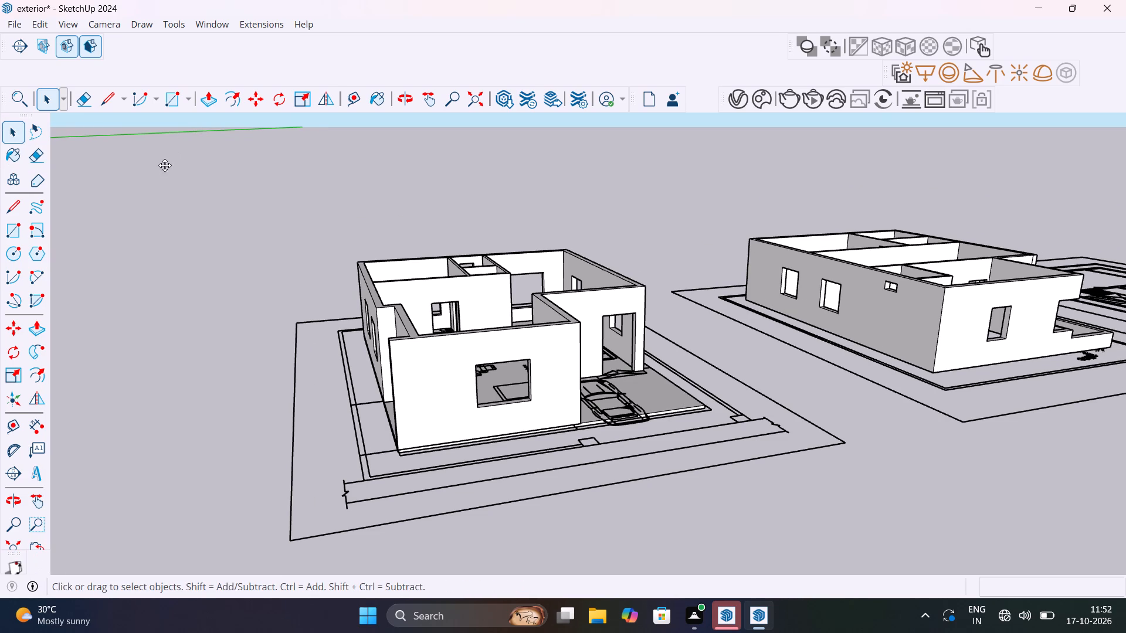
pyautogui.moveTo(165, 165); pyautogui.dragTo(174, 279)
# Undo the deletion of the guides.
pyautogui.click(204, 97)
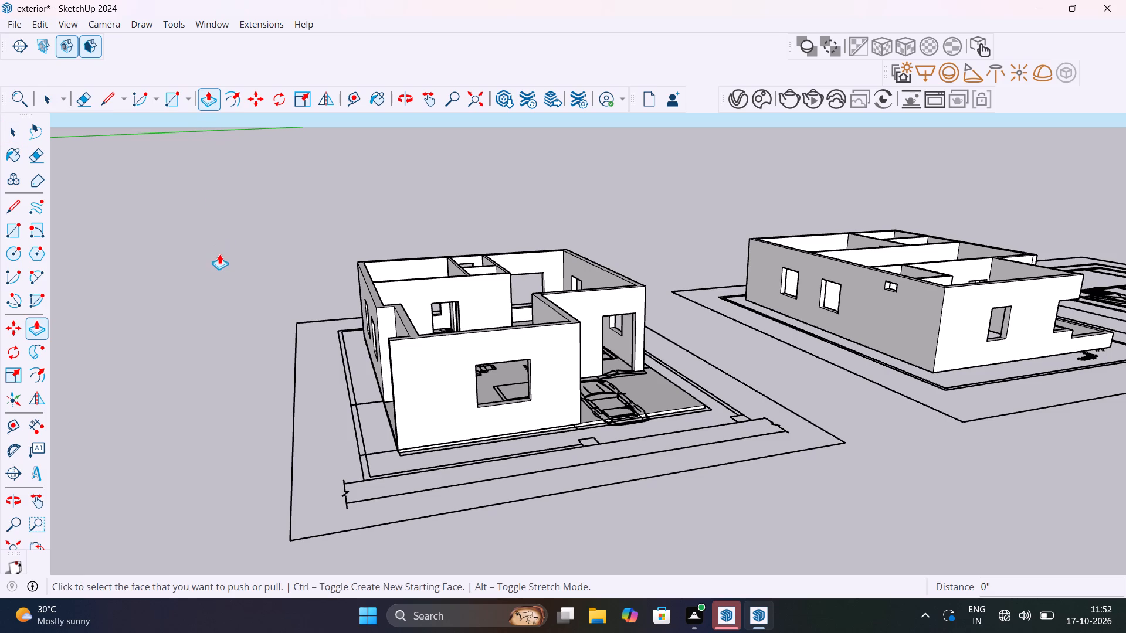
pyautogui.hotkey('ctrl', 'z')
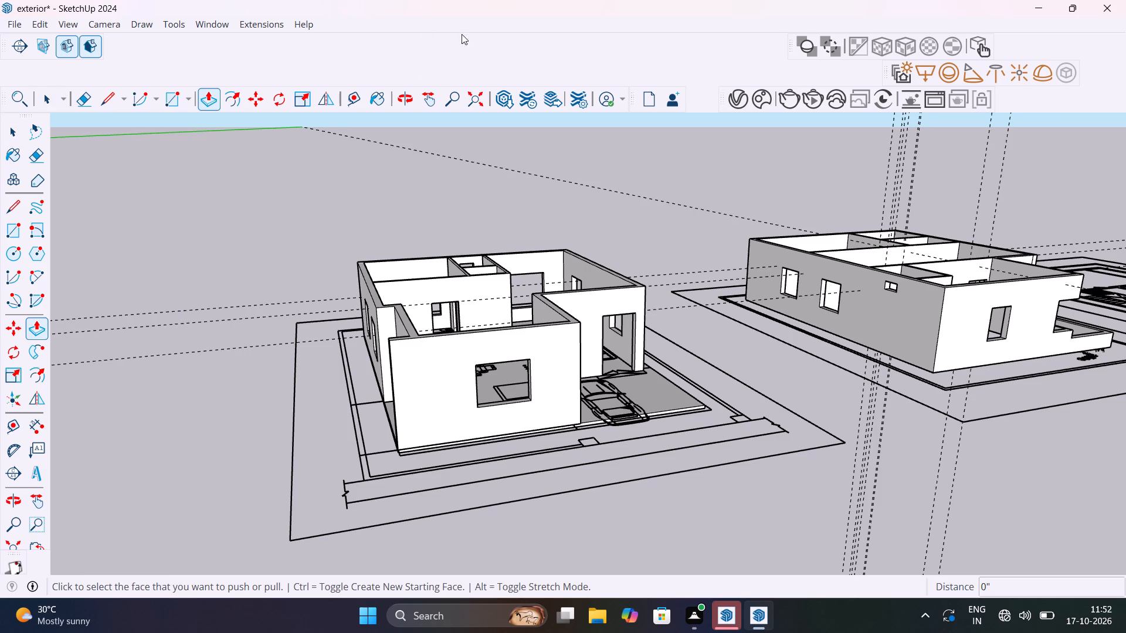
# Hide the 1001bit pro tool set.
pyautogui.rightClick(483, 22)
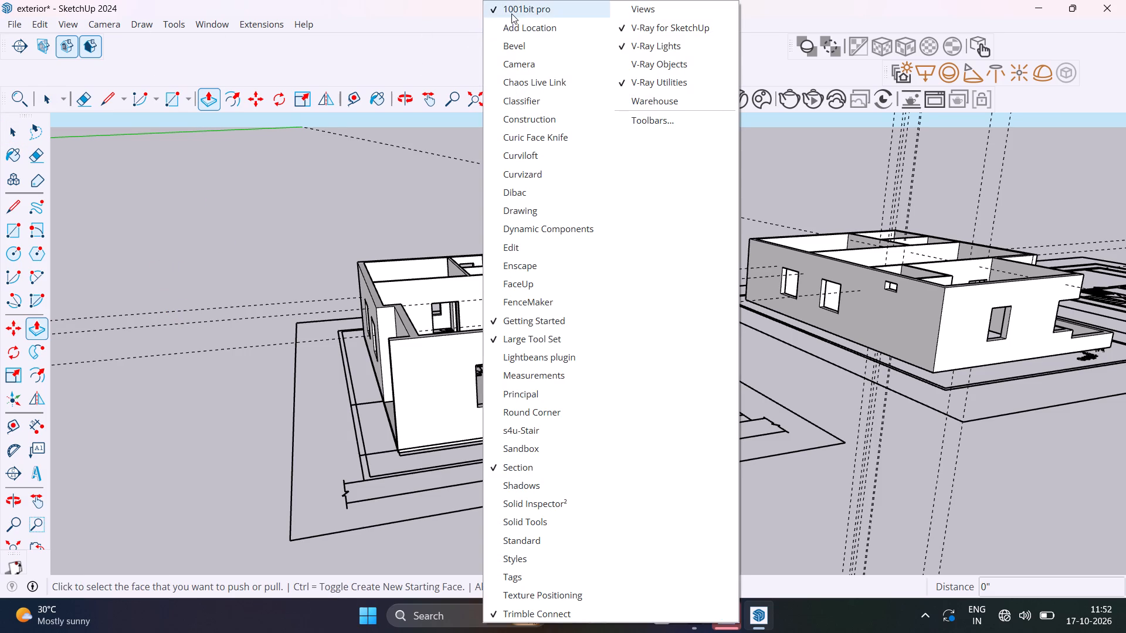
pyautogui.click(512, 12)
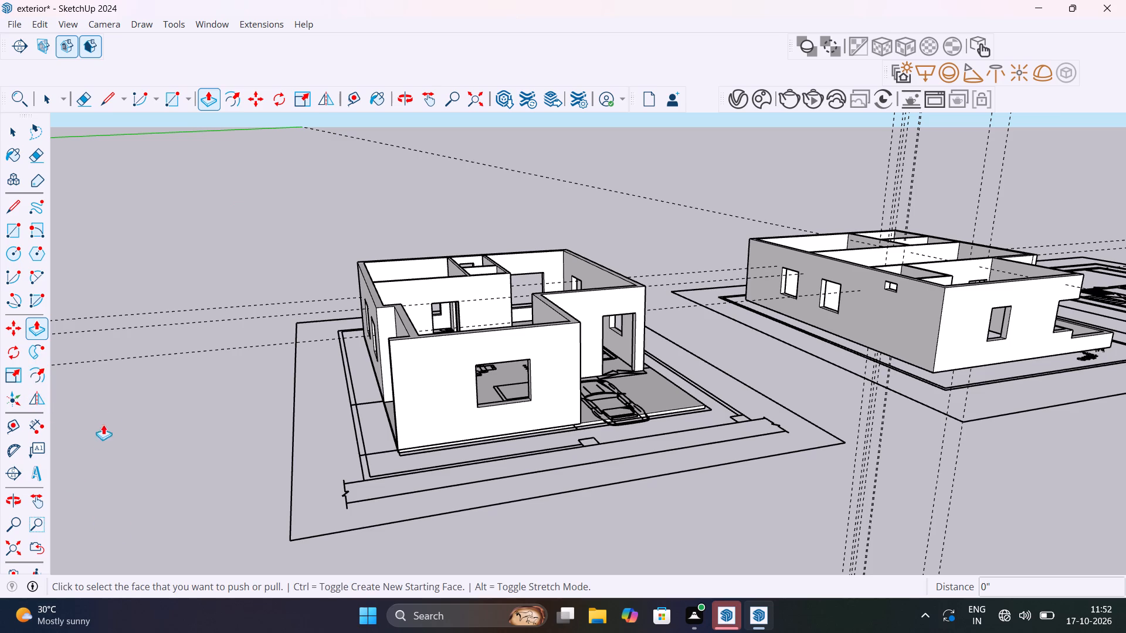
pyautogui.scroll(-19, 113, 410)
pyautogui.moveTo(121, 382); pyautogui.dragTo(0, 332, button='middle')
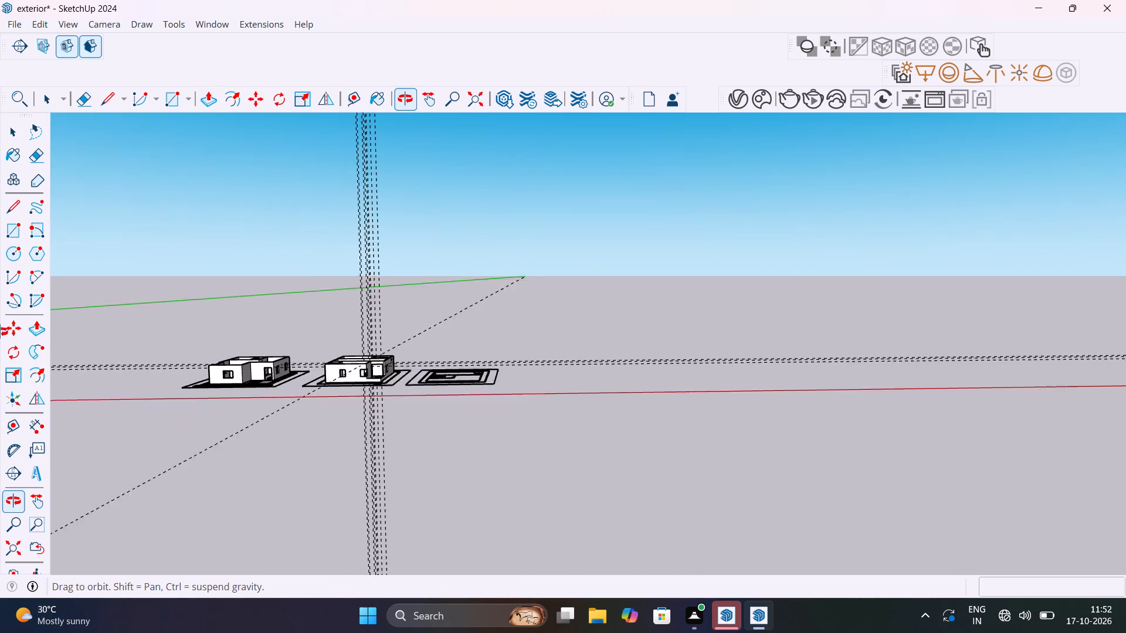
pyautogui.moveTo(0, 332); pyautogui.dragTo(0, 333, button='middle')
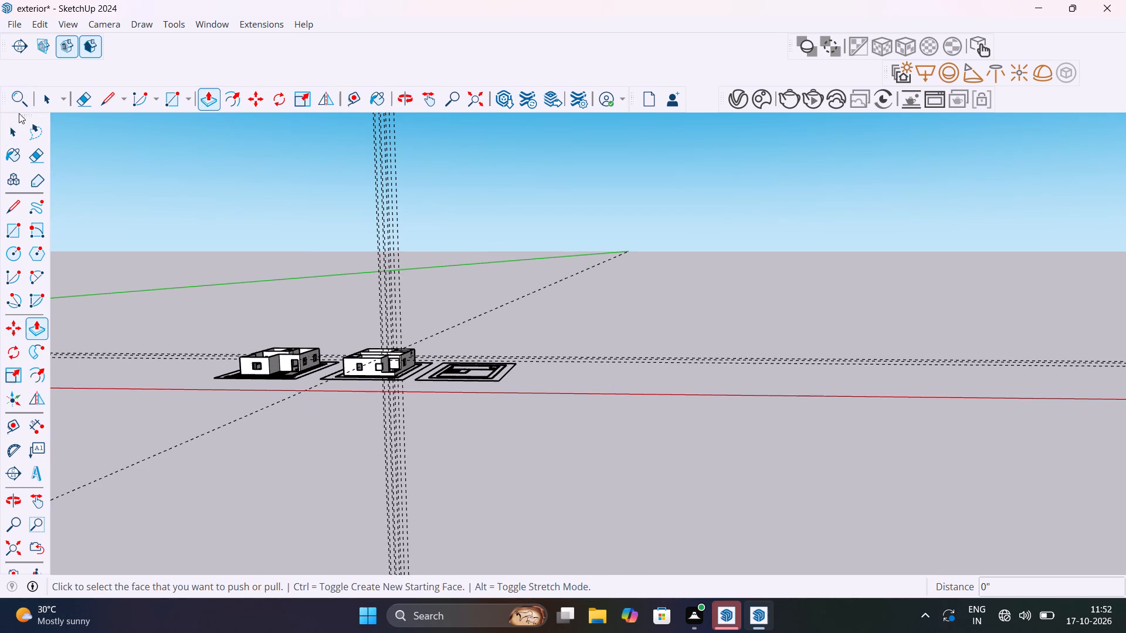
# Undock the Large Tool Set and move the Getting Started tool set up into the first row beside Section.
pyautogui.moveTo(19, 113); pyautogui.dragTo(36, 114)
pyautogui.moveTo(19, 114); pyautogui.dragTo(169, 150)
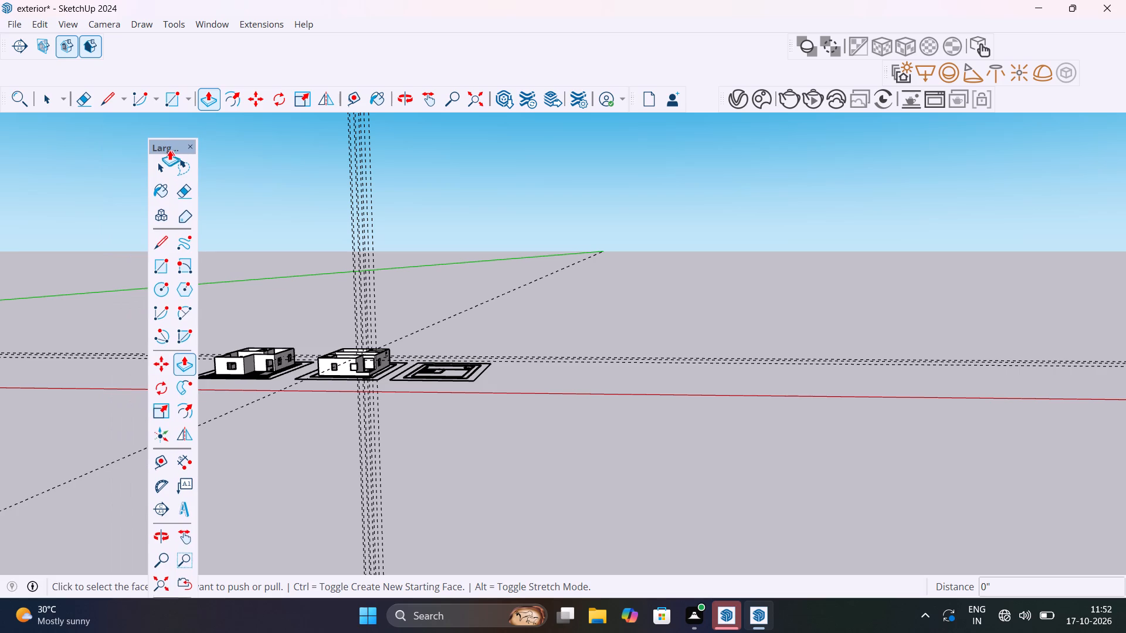
pyautogui.moveTo(169, 150); pyautogui.dragTo(53, 144)
pyautogui.moveTo(4, 103); pyautogui.dragTo(16, 80)
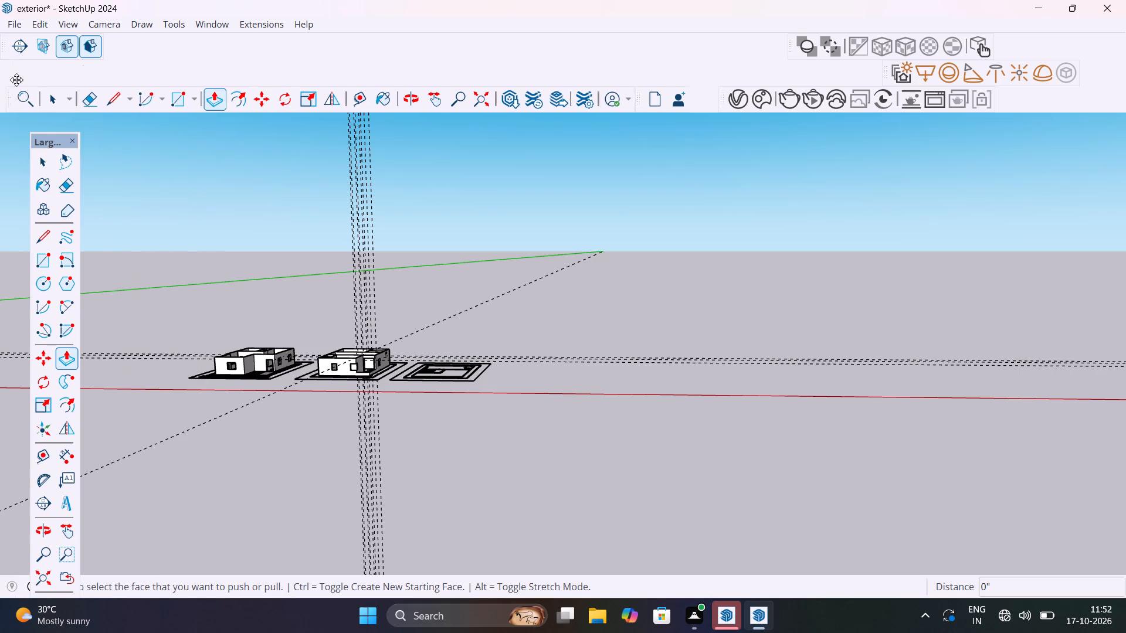
pyautogui.moveTo(16, 80); pyautogui.dragTo(153, 47)
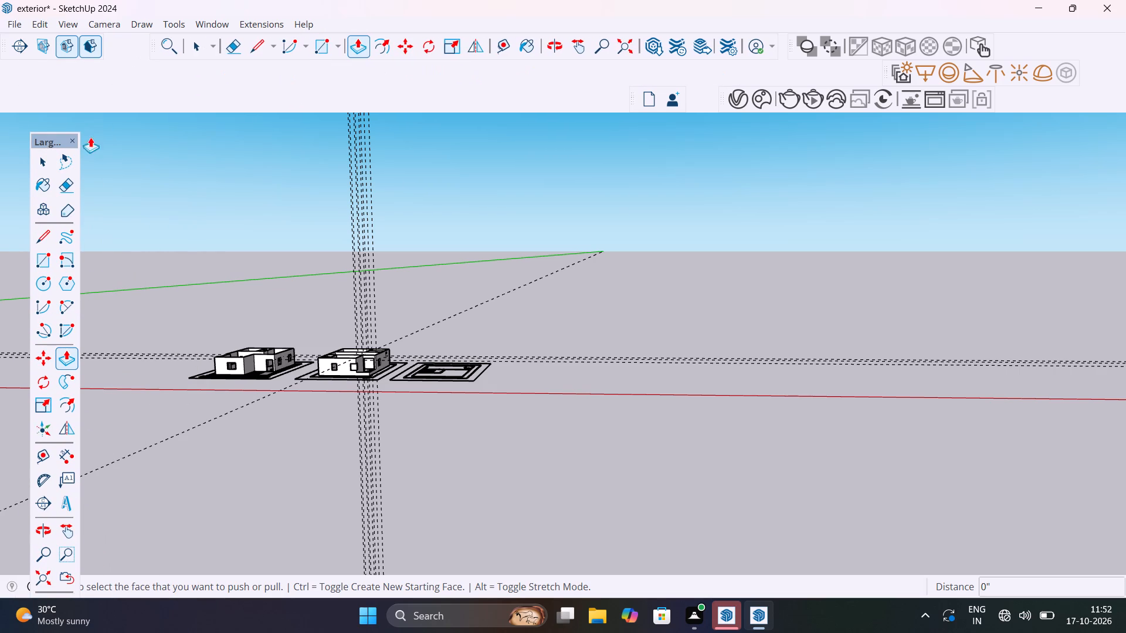
pyautogui.moveTo(50, 139); pyautogui.dragTo(21, 63)
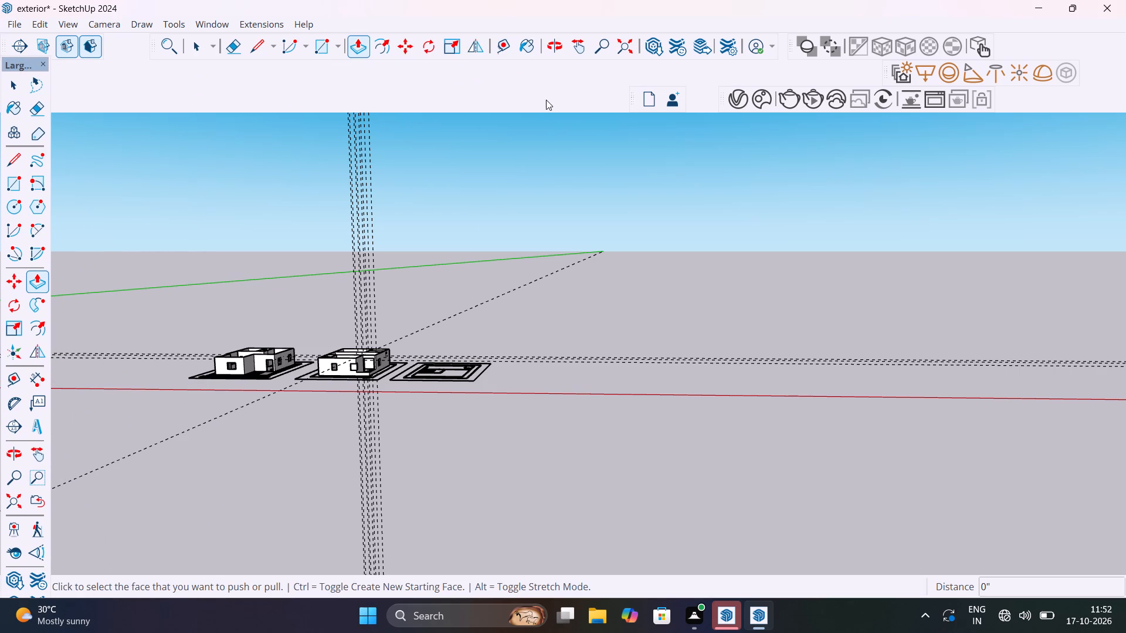
# Turn the display of the 1001bit pro tool set back on.
pyautogui.press('space')
pyautogui.rightClick(547, 21)
pyautogui.click(578, 13)
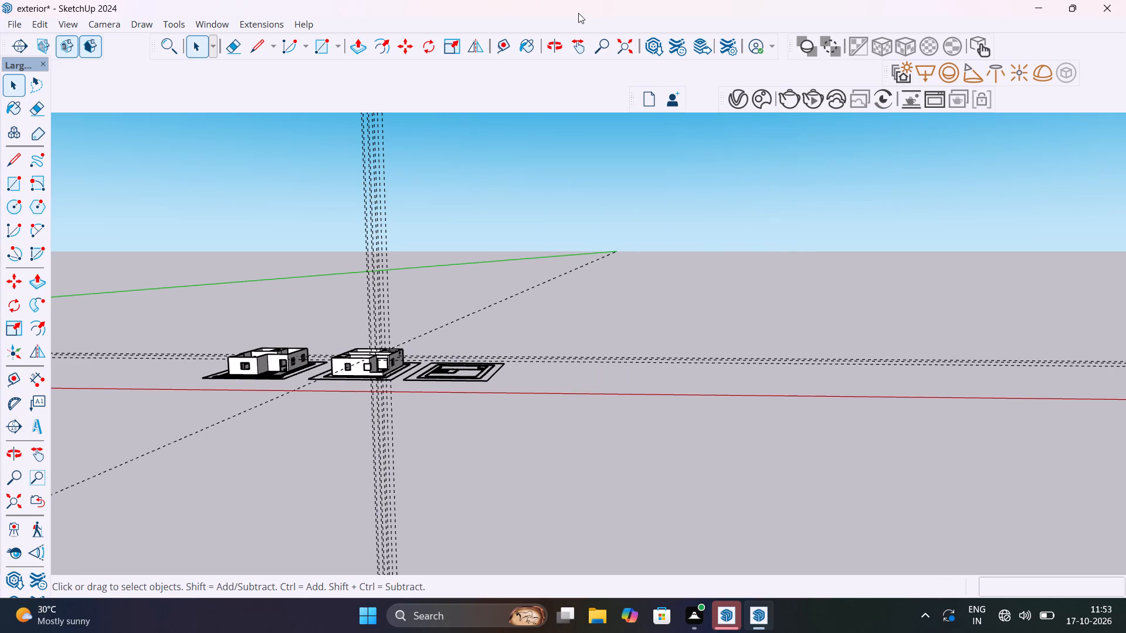
pyautogui.rightClick(578, 13)
pyautogui.click(544, 25)
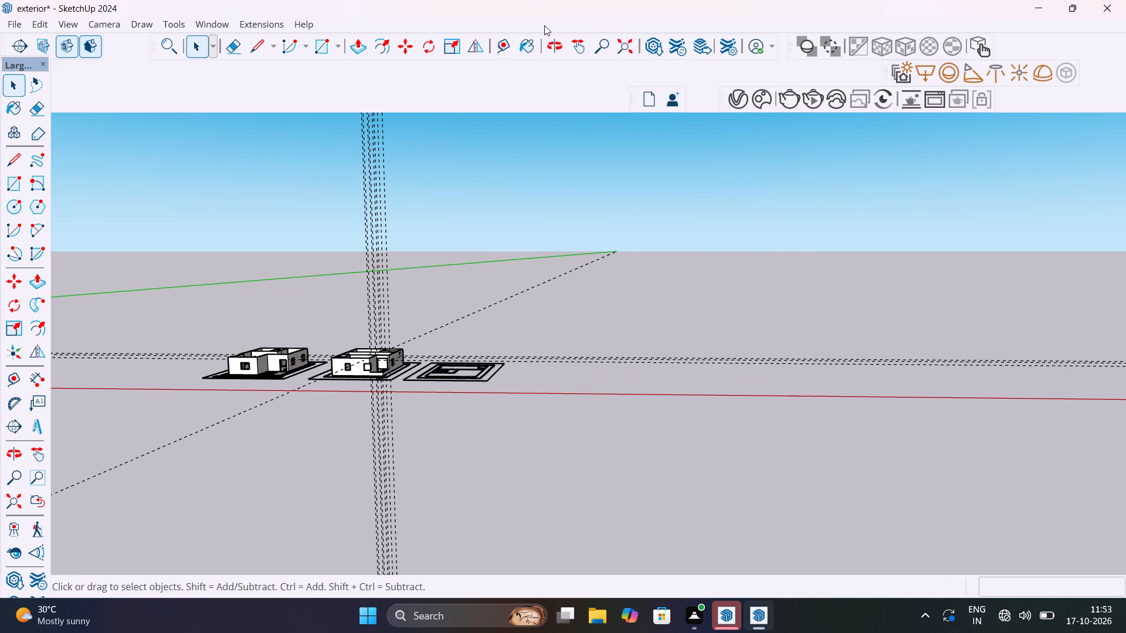
pyautogui.rightClick(544, 25)
pyautogui.click(568, 9)
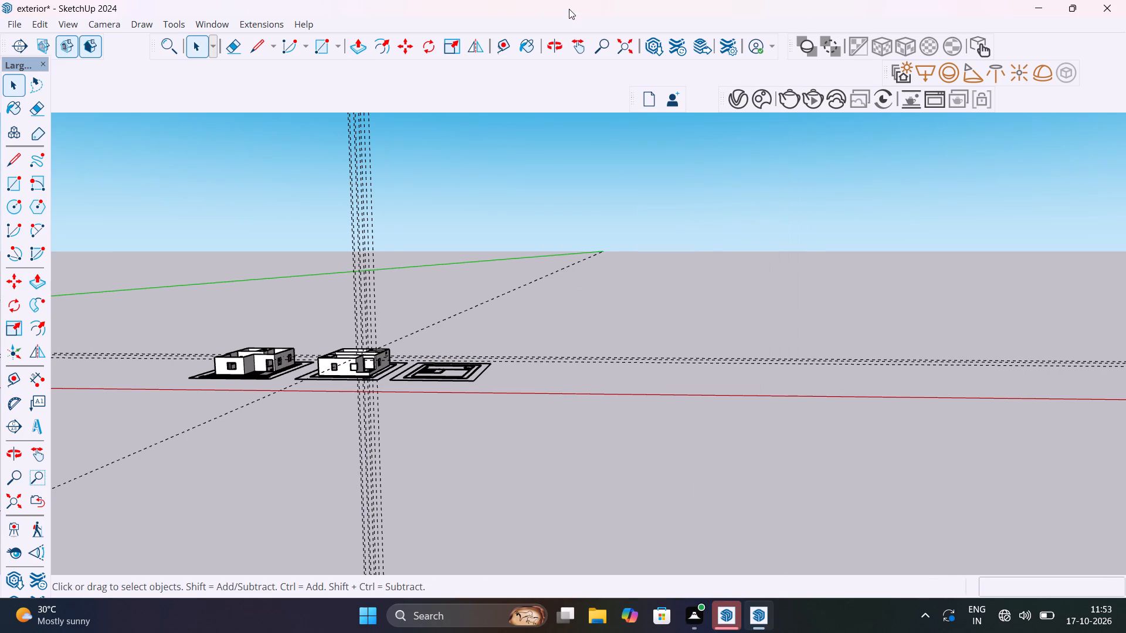
pyautogui.rightClick(569, 9)
pyautogui.click(541, 13)
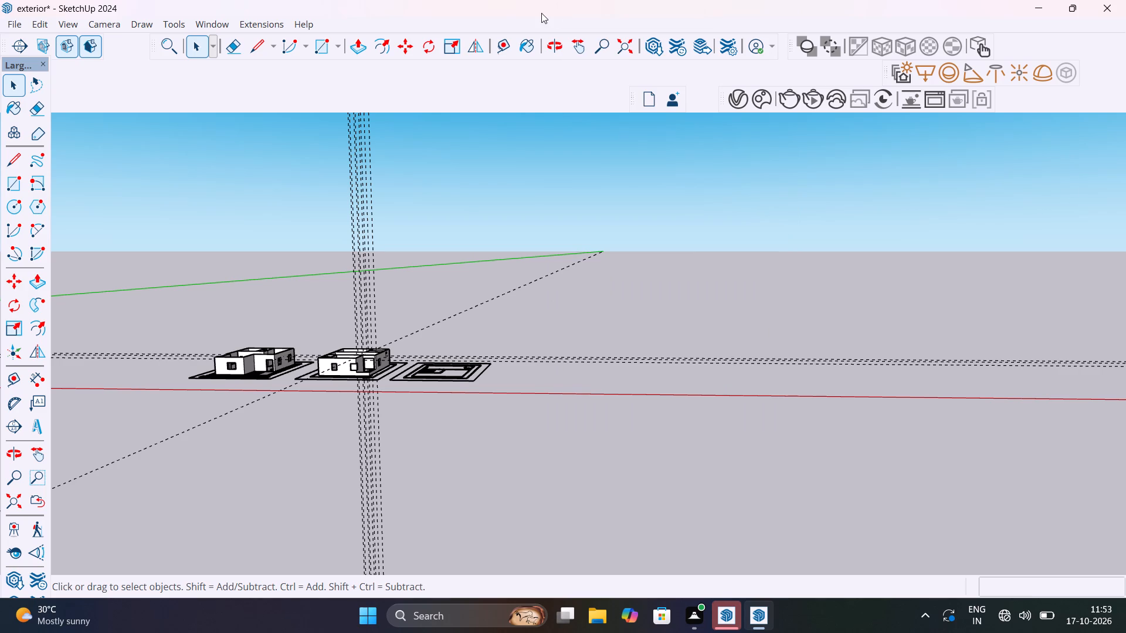
pyautogui.rightClick(541, 16)
pyautogui.click(527, 32)
pyautogui.rightClick(527, 32)
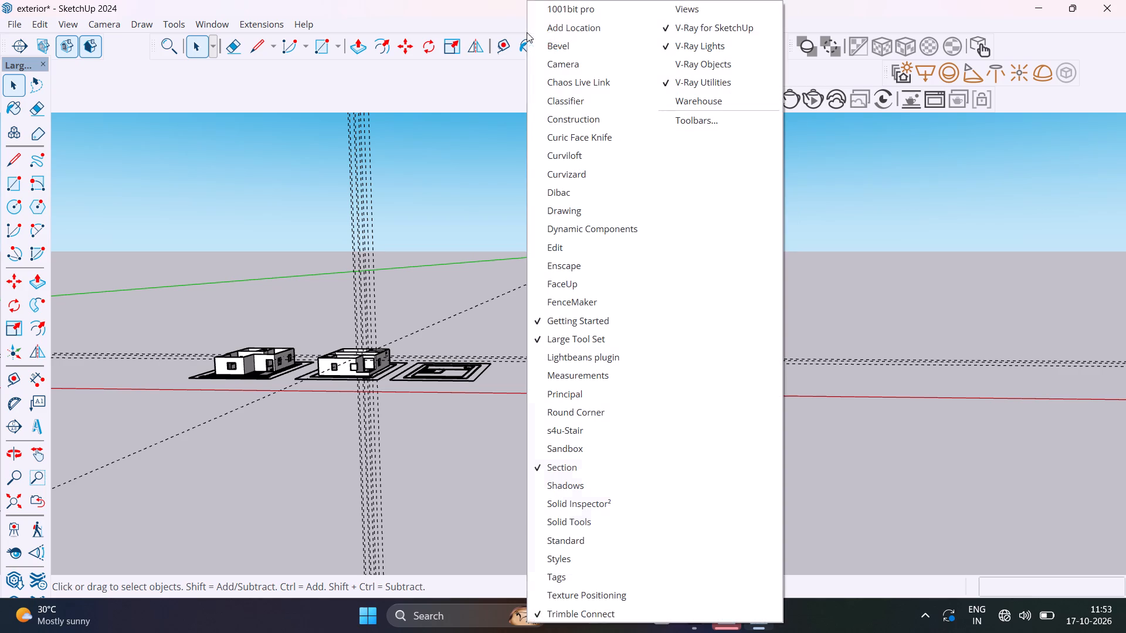
pyautogui.click(573, 9)
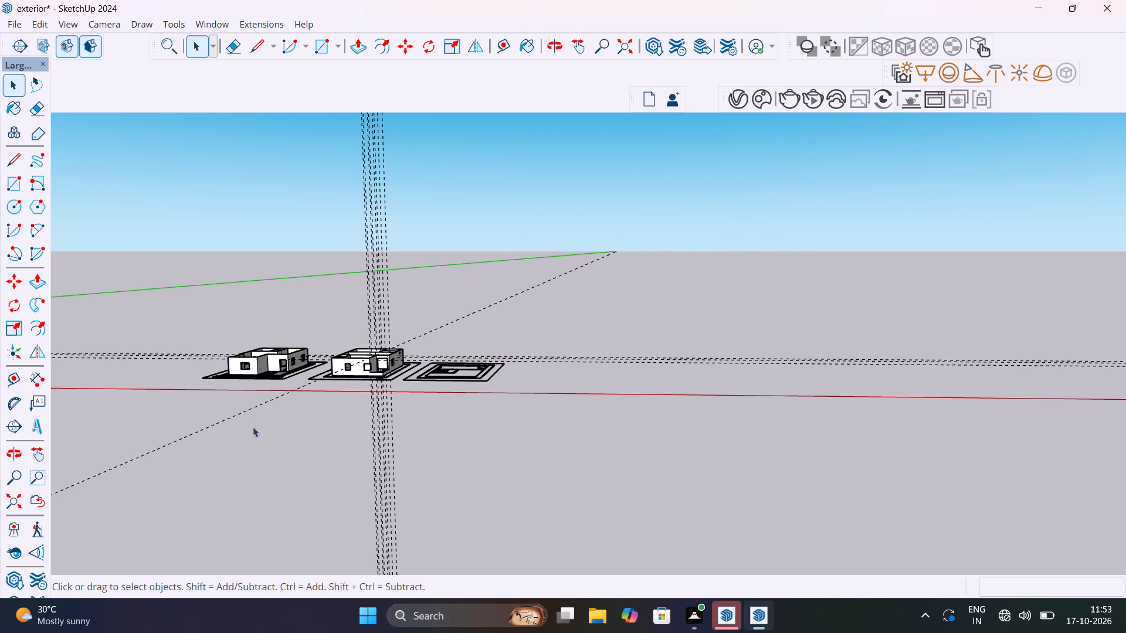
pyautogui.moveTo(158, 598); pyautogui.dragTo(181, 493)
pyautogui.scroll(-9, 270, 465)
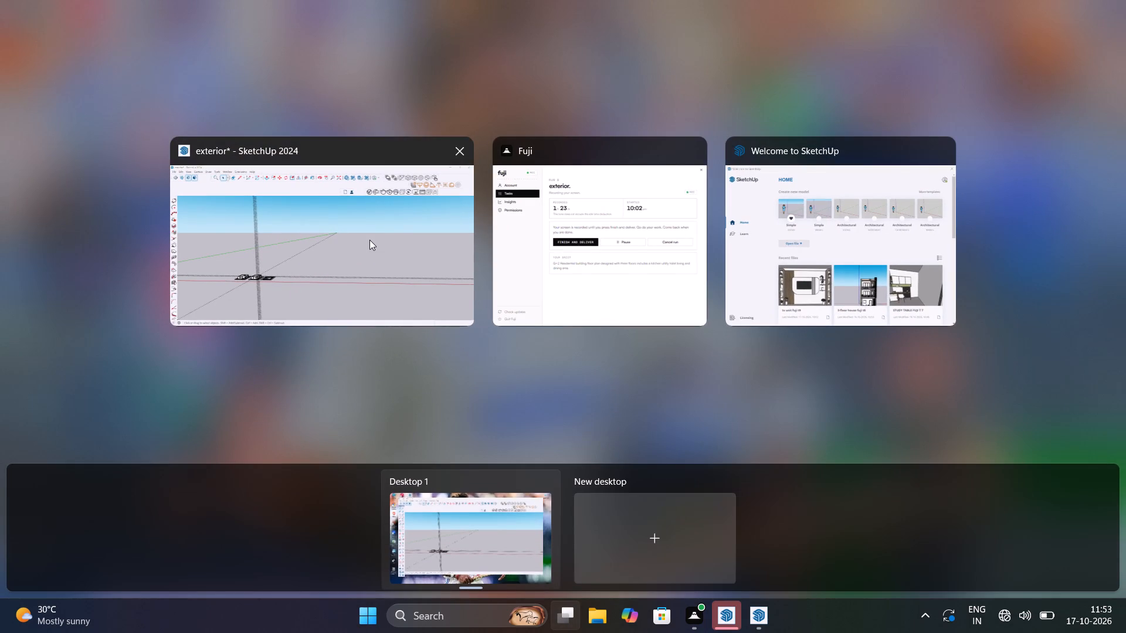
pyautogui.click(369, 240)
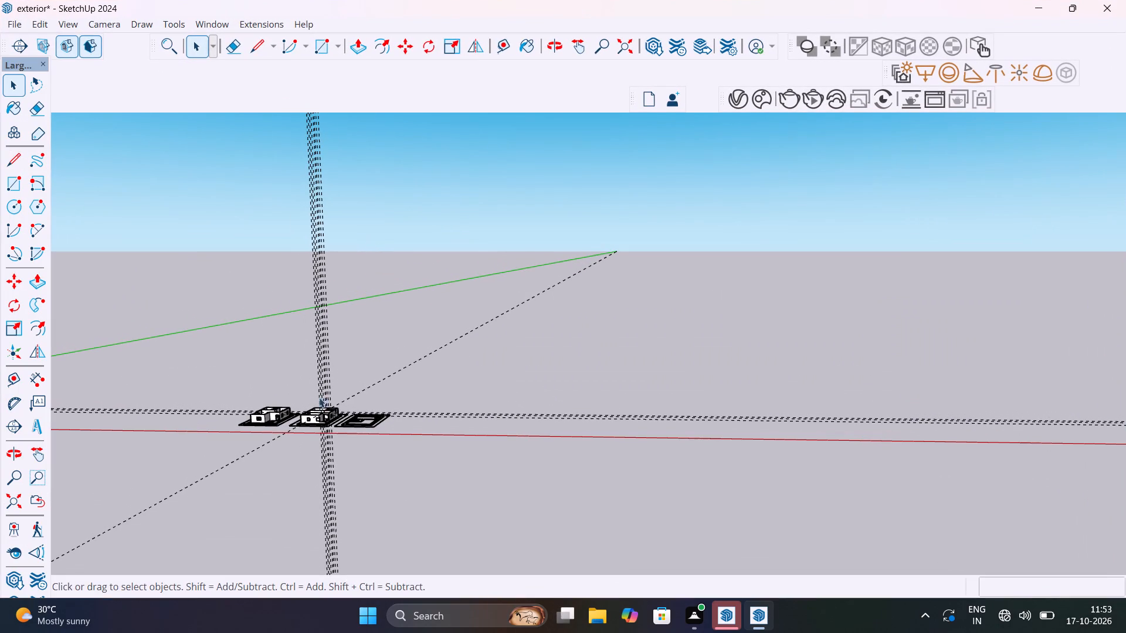
# Delete all the construction guides from the model.
pyautogui.scroll(9, 306, 422)
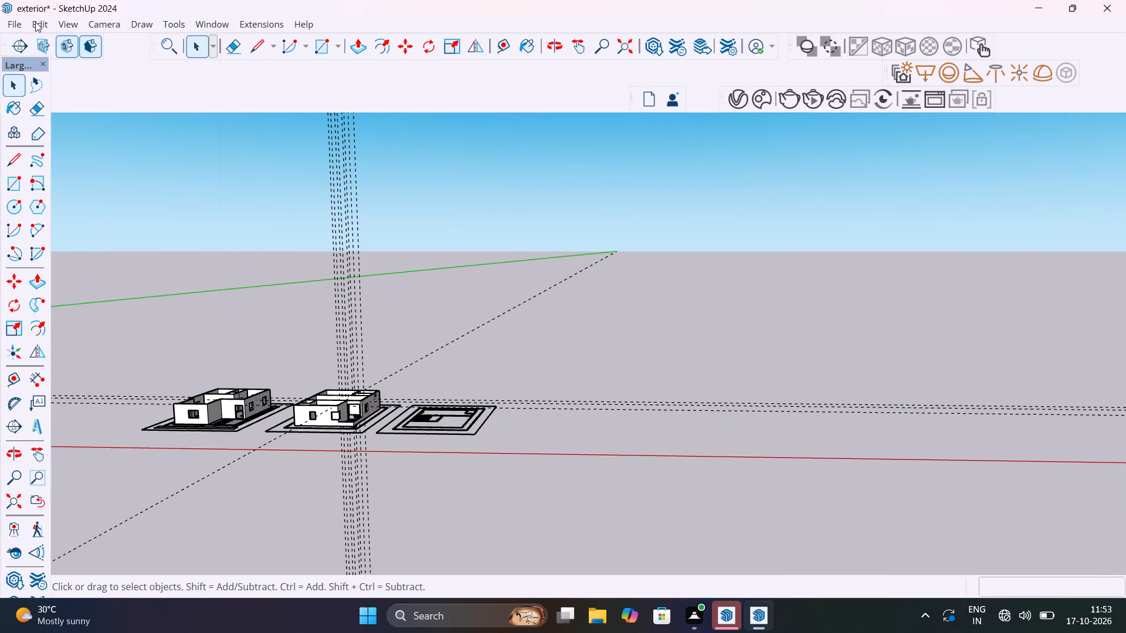
pyautogui.click(35, 22)
pyautogui.click(116, 169)
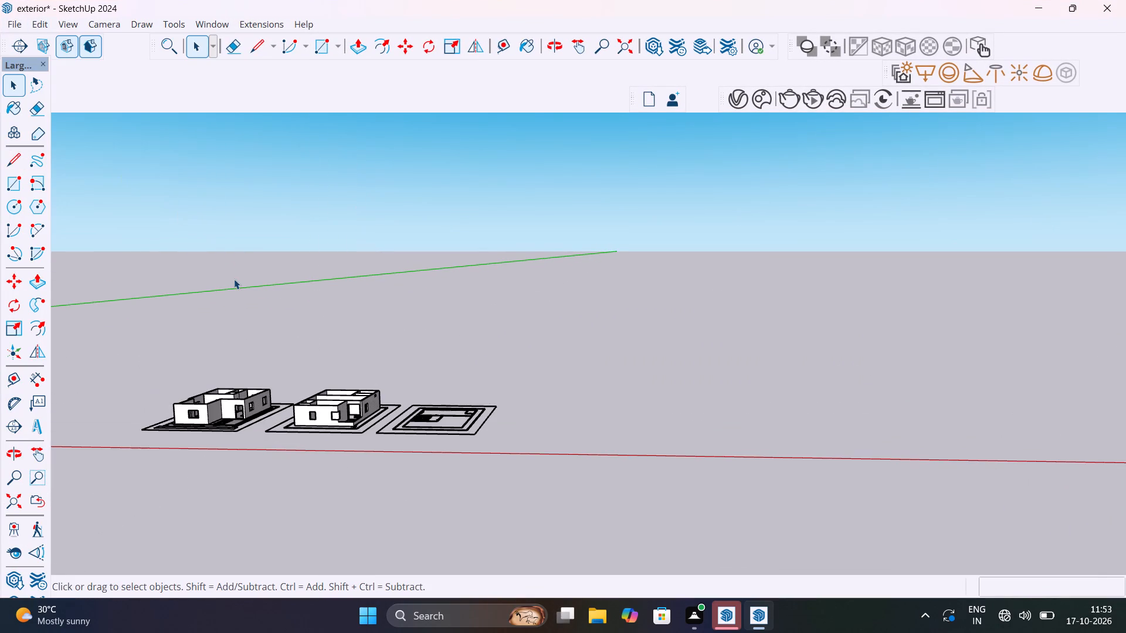
# Detach the Getting Started tool set and dock it again in the first row, above the Section tools.
pyautogui.scroll(-4, 237, 282)
pyautogui.moveTo(252, 292); pyautogui.dragTo(167, 287, button='middle')
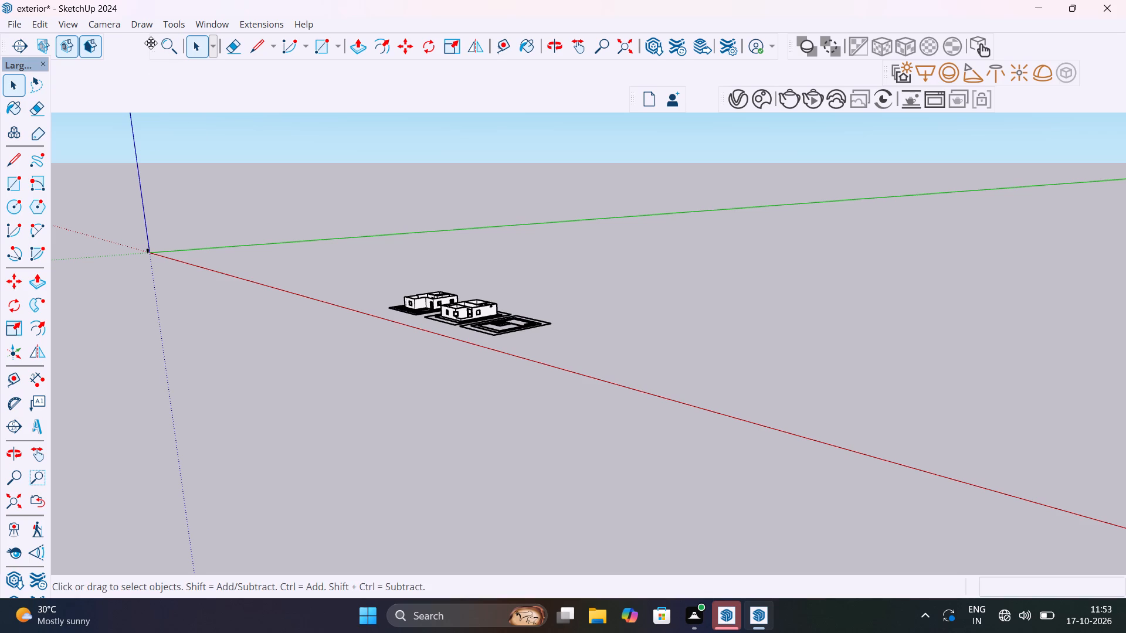
pyautogui.moveTo(151, 42); pyautogui.dragTo(305, 440)
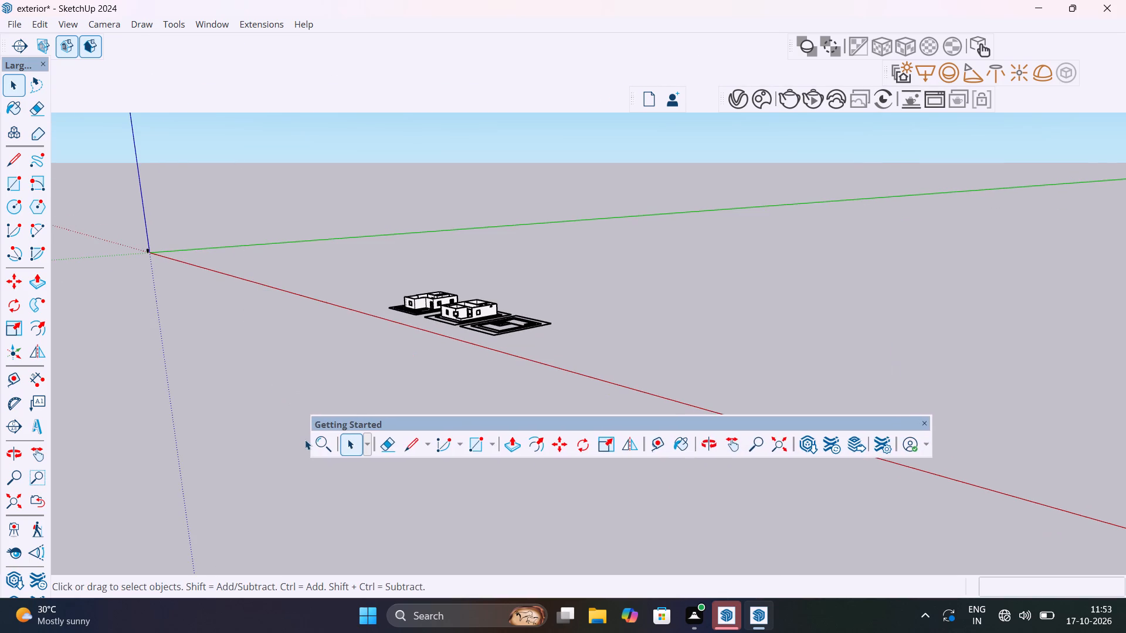
pyautogui.moveTo(305, 440); pyautogui.dragTo(215, 66)
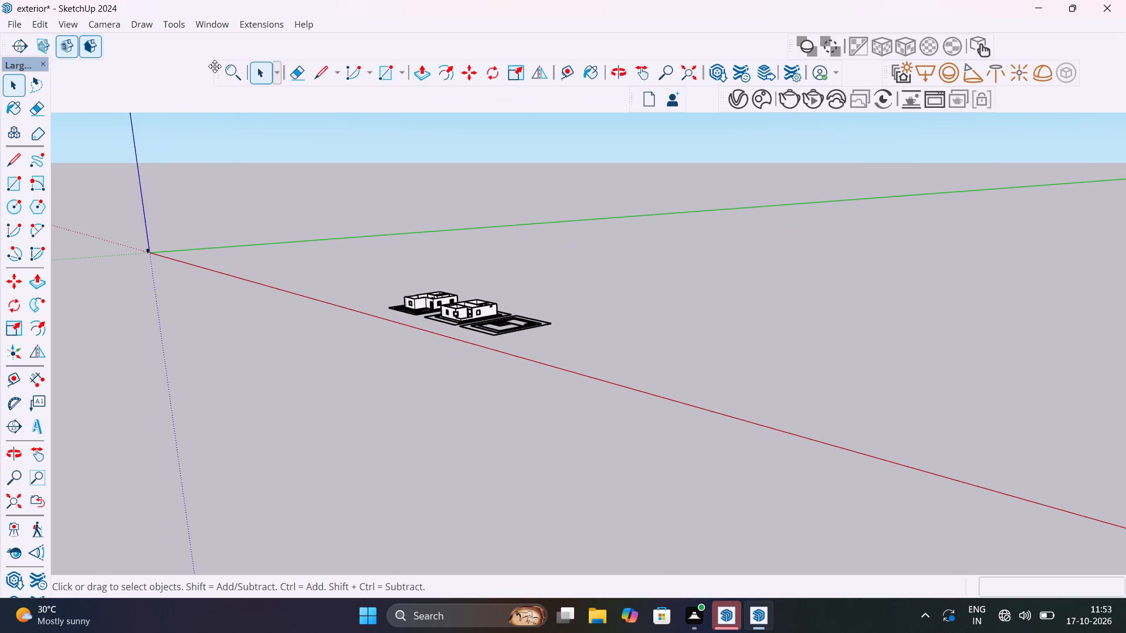
pyautogui.moveTo(215, 66); pyautogui.dragTo(235, 64)
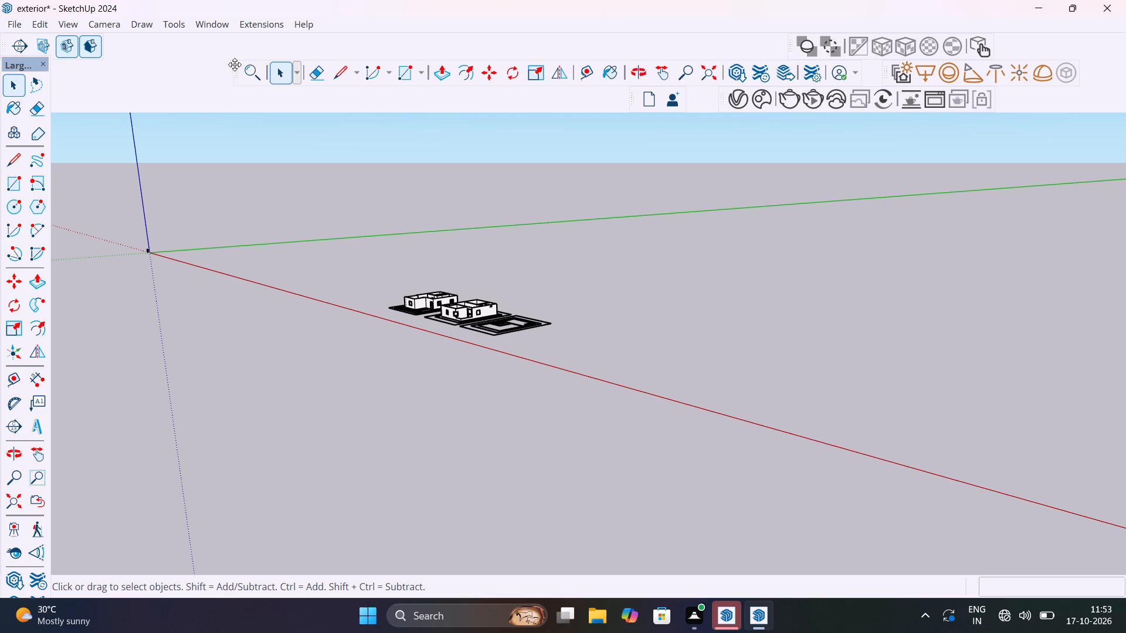
pyautogui.moveTo(235, 64); pyautogui.dragTo(127, 25)
# Dock the floating Large Tool Set vertically beside the 1001bit pro tools.
pyautogui.moveTo(67, 72); pyautogui.dragTo(67, 72)
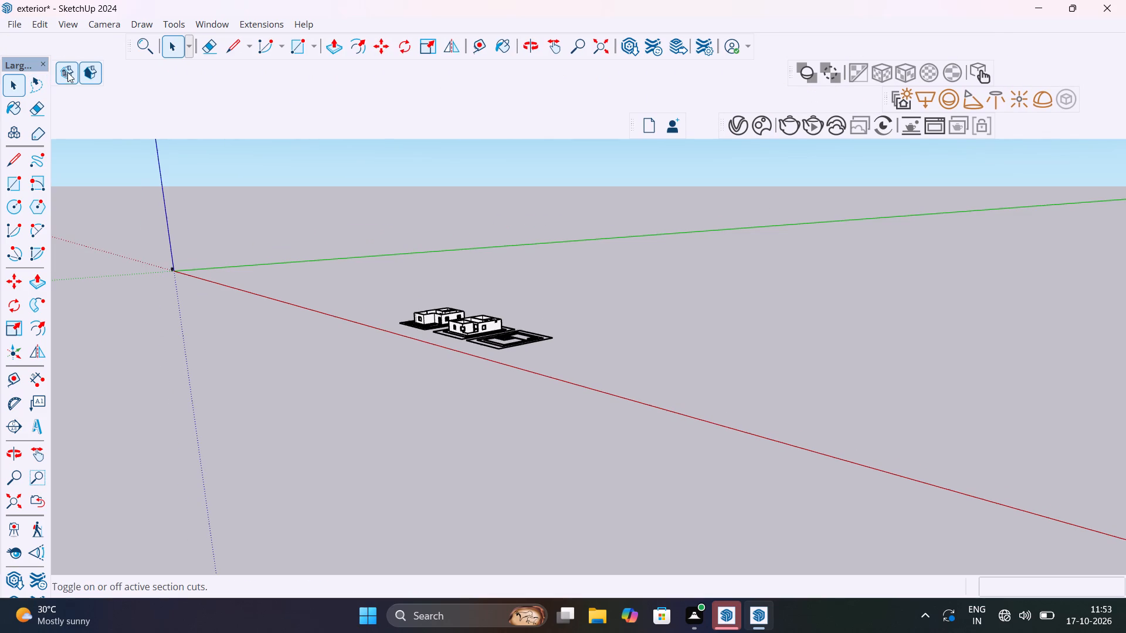
pyautogui.moveTo(67, 72); pyautogui.dragTo(132, 71)
pyautogui.moveTo(18, 66); pyautogui.dragTo(35, 158)
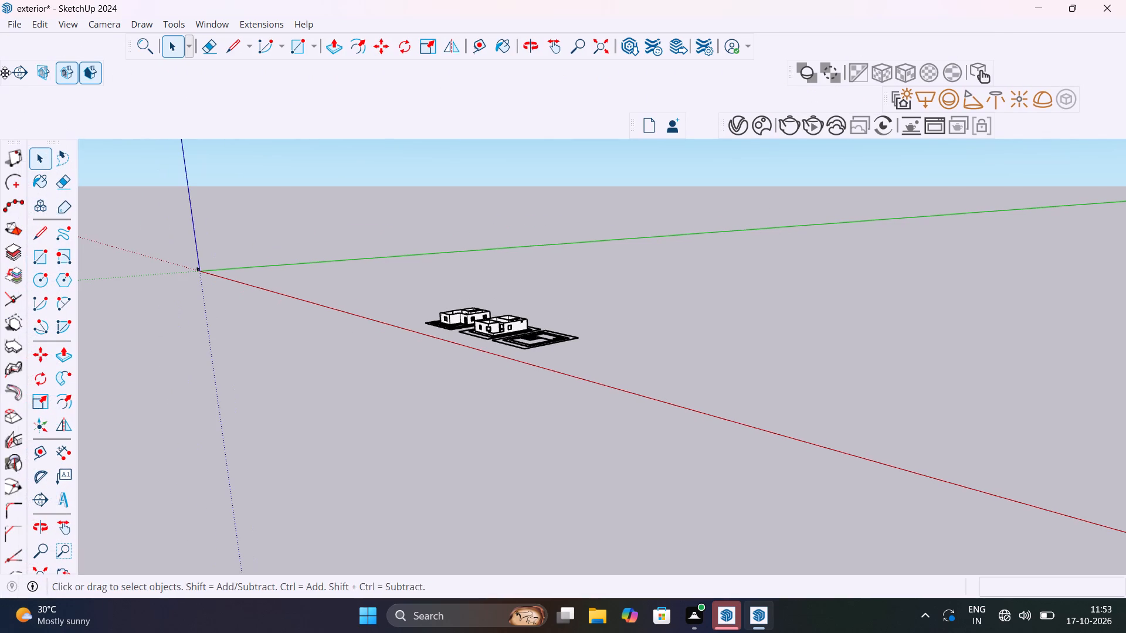
# Move the 1001bit pro tool set out of its vertical dock into a horizontal row above the drawing area.
pyautogui.click(14, 139)
pyautogui.moveTo(15, 145); pyautogui.dragTo(211, 127)
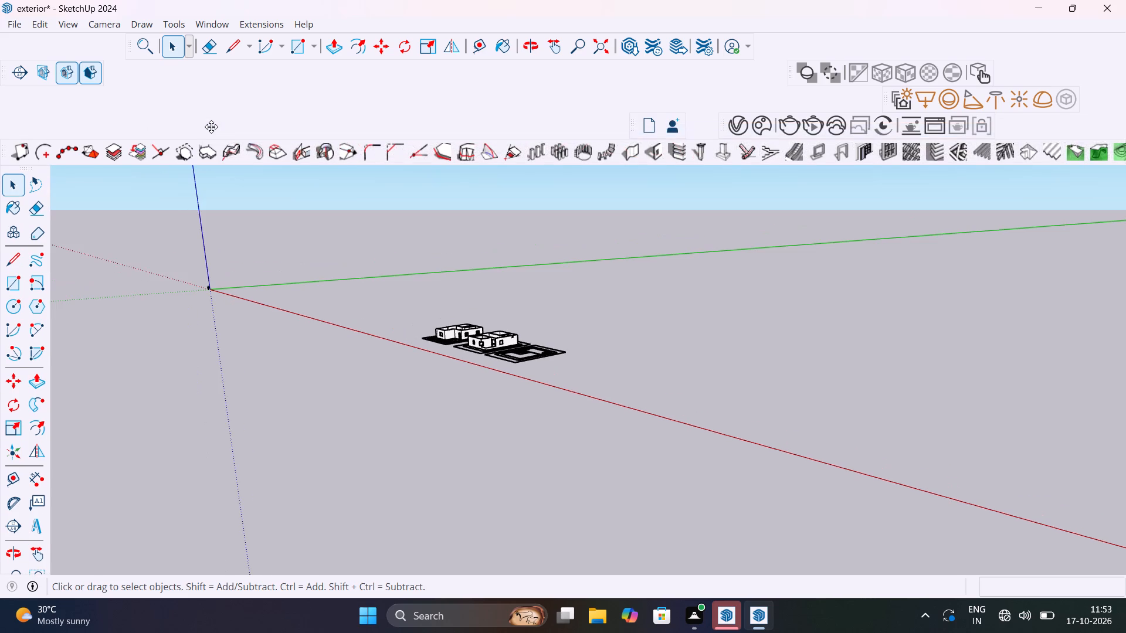
pyautogui.moveTo(211, 127); pyautogui.dragTo(226, 118)
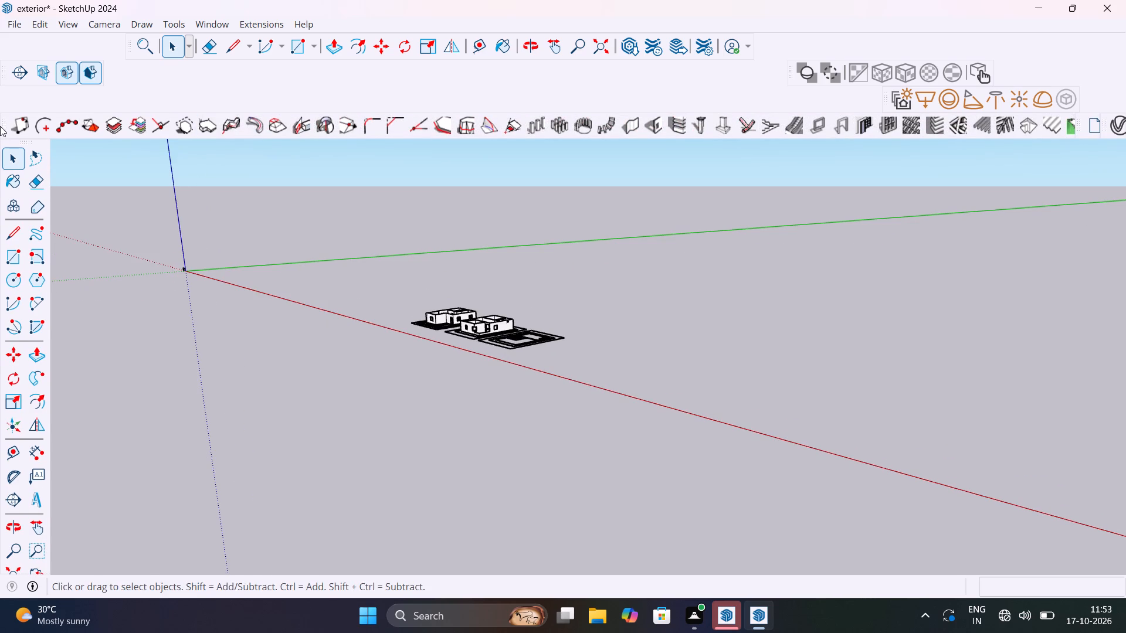
# Move the V-Ray Utilities and V-Ray Lights tool sets into the first row, next to the Getting Started tools.
pyautogui.moveTo(788, 74); pyautogui.dragTo(786, 56)
pyautogui.moveTo(786, 56); pyautogui.dragTo(782, 43)
pyautogui.moveTo(793, 76); pyautogui.dragTo(778, 43)
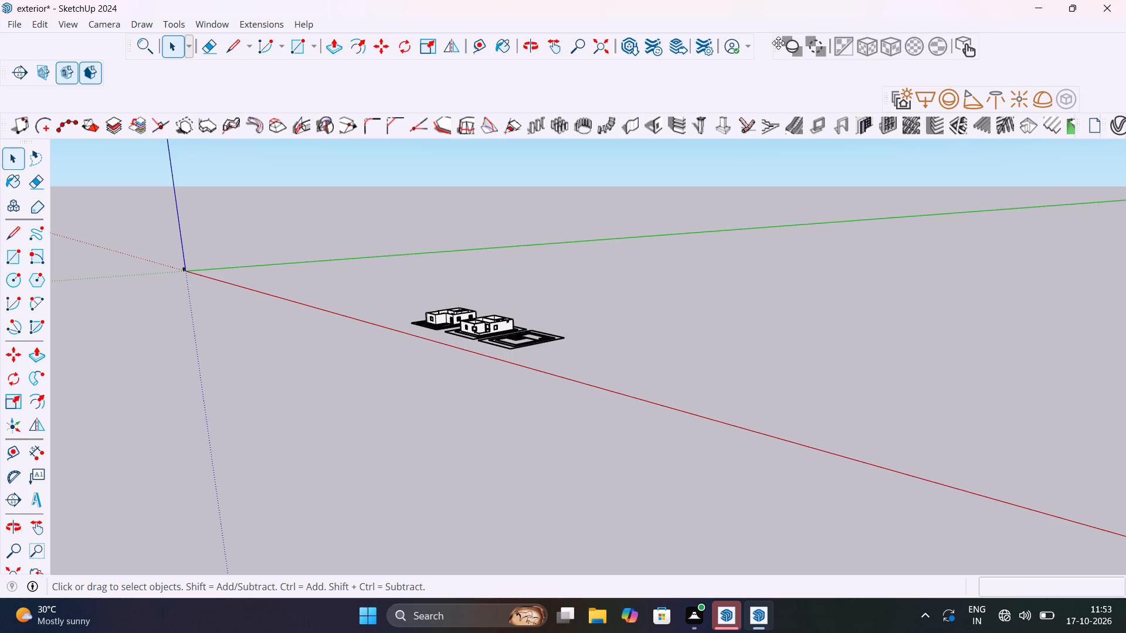
pyautogui.moveTo(778, 43); pyautogui.dragTo(738, 38)
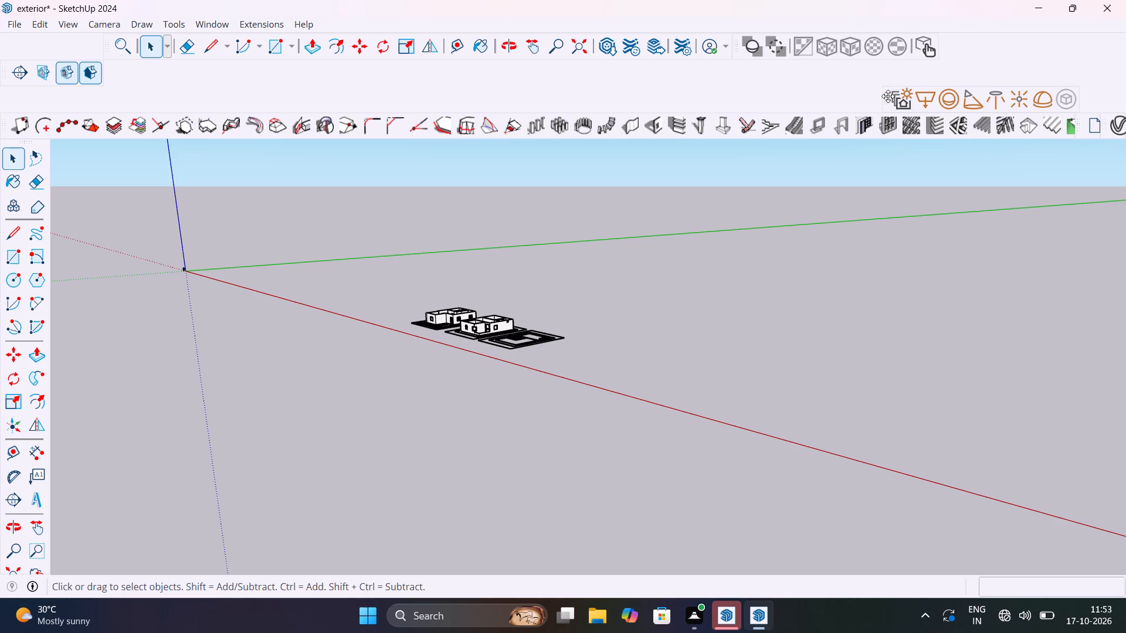
pyautogui.moveTo(888, 96); pyautogui.dragTo(939, 41)
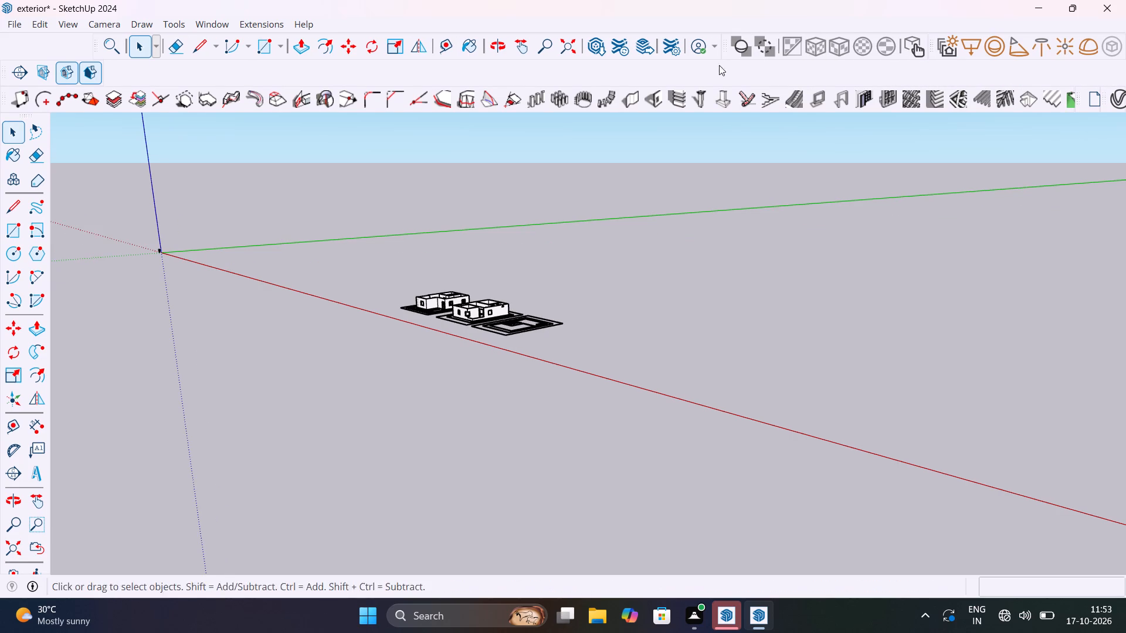
# Detach the 1001bit pro tool set from its docked row so it floats over the drawing area.
pyautogui.moveTo(0, 72); pyautogui.dragTo(12, 51)
pyautogui.moveTo(12, 51); pyautogui.dragTo(33, 37)
pyautogui.moveTo(1, 96); pyautogui.dragTo(76, 104)
pyautogui.moveTo(6, 100); pyautogui.dragTo(87, 96)
pyautogui.moveTo(87, 96); pyautogui.dragTo(108, 94)
pyautogui.moveTo(2, 96); pyautogui.dragTo(130, 149)
# Move the Section tools up into the first row, ahead of the Getting Started tools.
pyautogui.moveTo(23, 114); pyautogui.dragTo(25, 81)
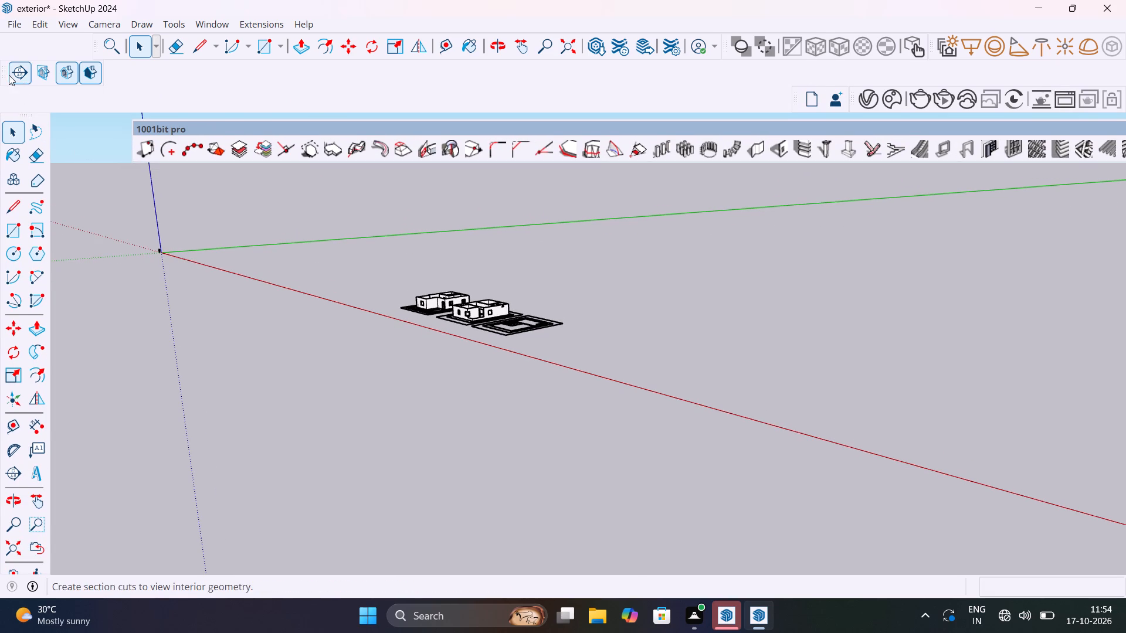
pyautogui.moveTo(3, 72); pyautogui.dragTo(8, 36)
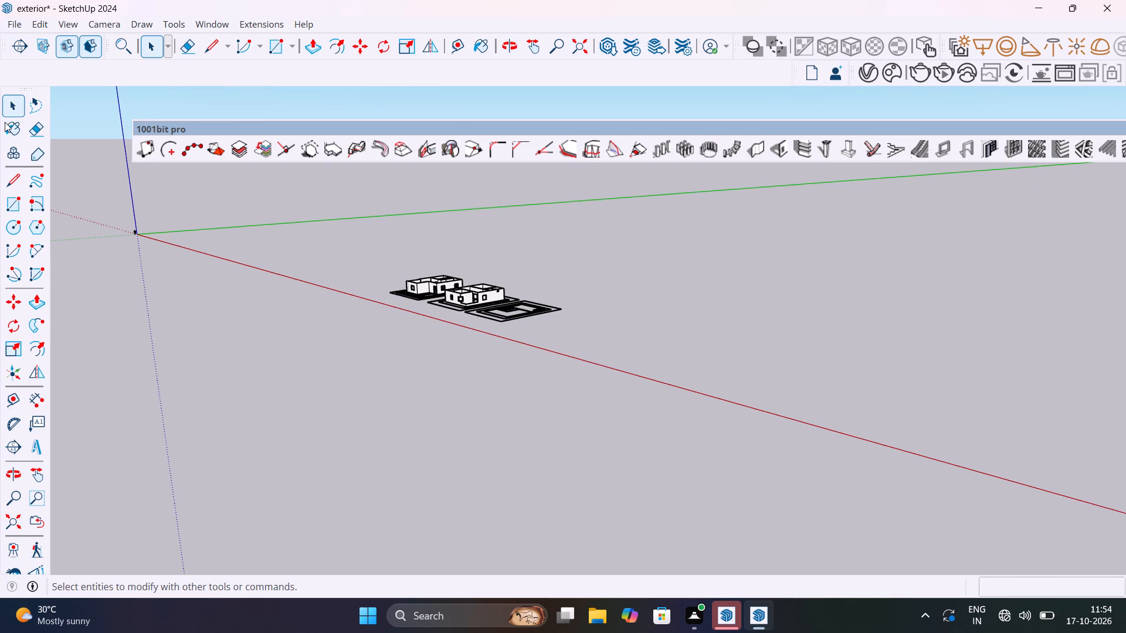
# Detach the Large Tool Set and leave it floating vertically beside the drawing area, just below the first tool row.
pyautogui.moveTo(22, 88); pyautogui.dragTo(23, 57)
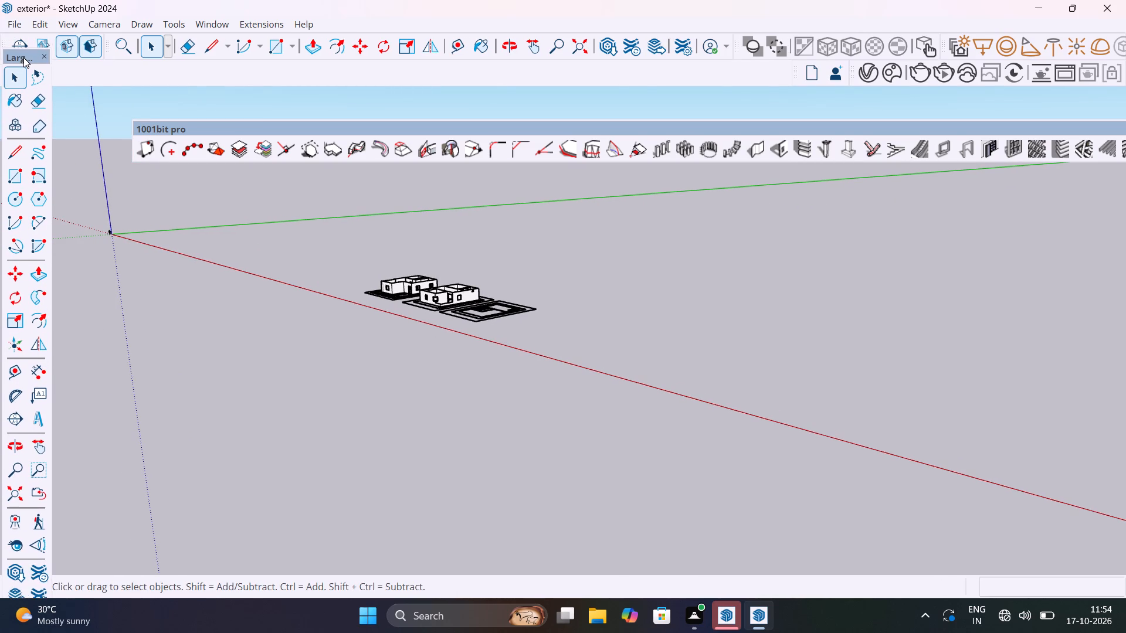
pyautogui.moveTo(23, 57); pyautogui.dragTo(23, 70)
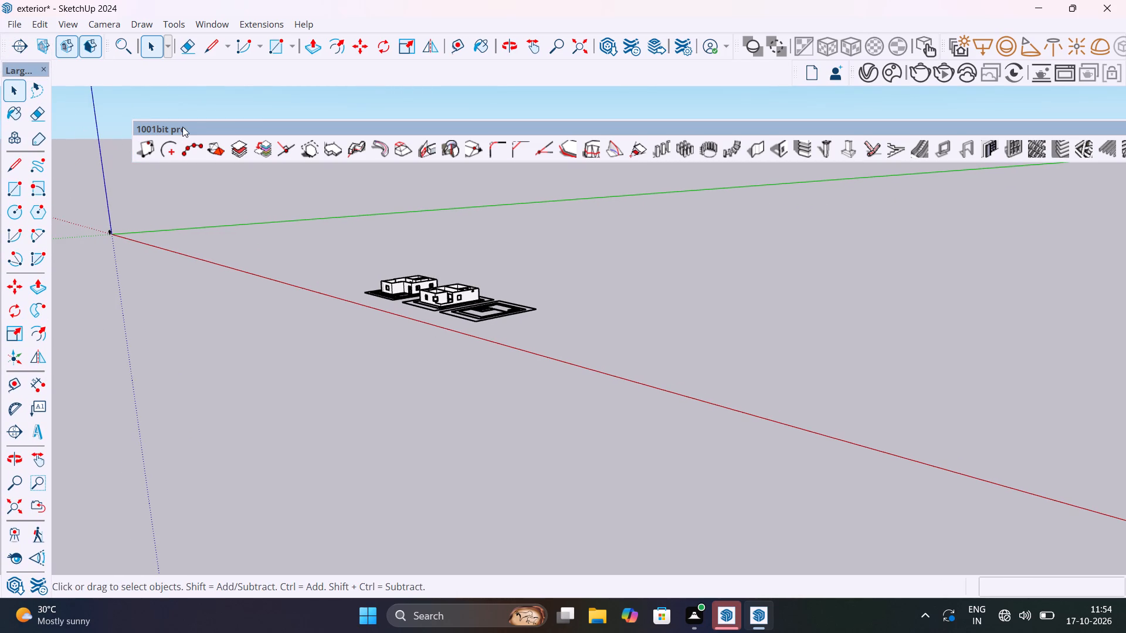
# Dock the floating 1001bit pro tool set in its own horizontal row beneath the V-Ray tools.
pyautogui.moveTo(184, 127); pyautogui.dragTo(124, 87)
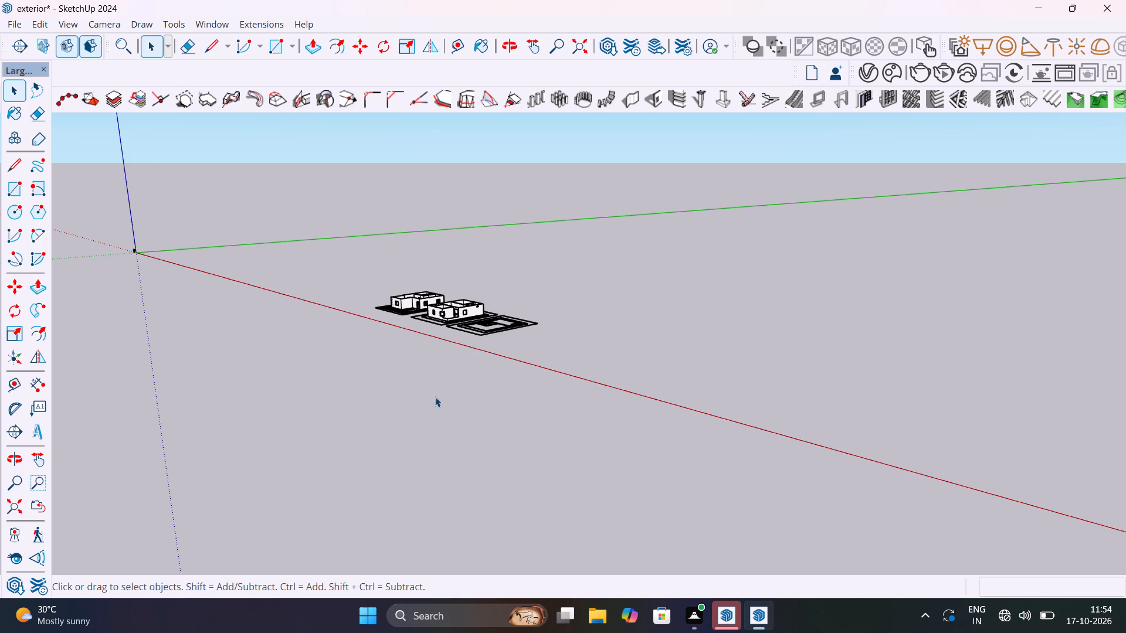
# Review the 1001bit pro Panel divider settings and close them without creating a panel.
pyautogui.scroll(17, 403, 324)
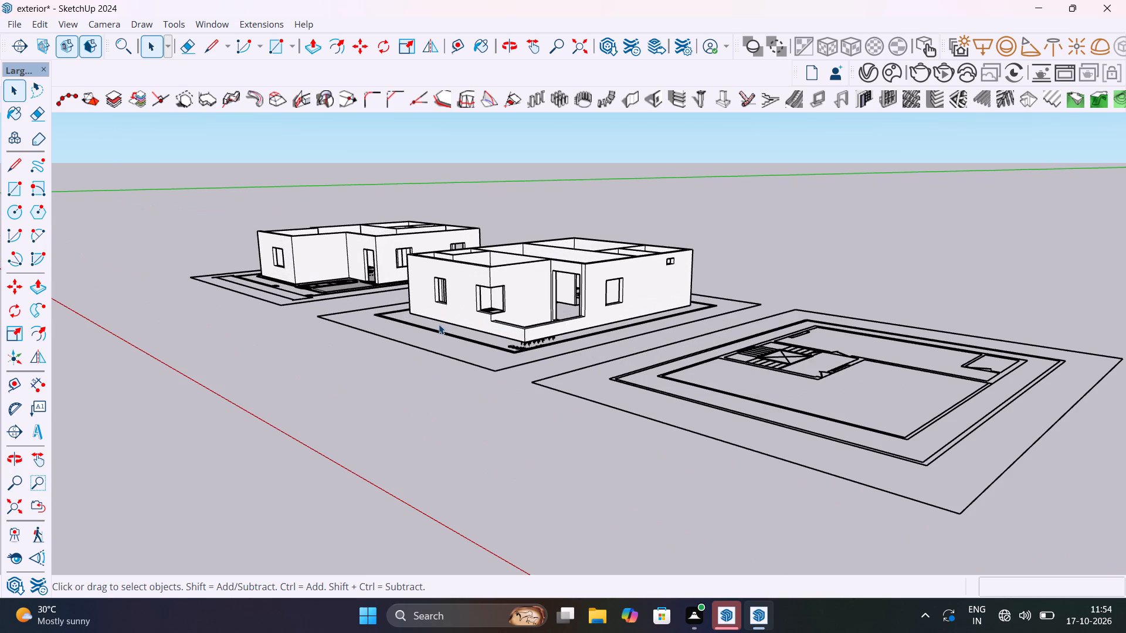
pyautogui.scroll(9, 483, 314)
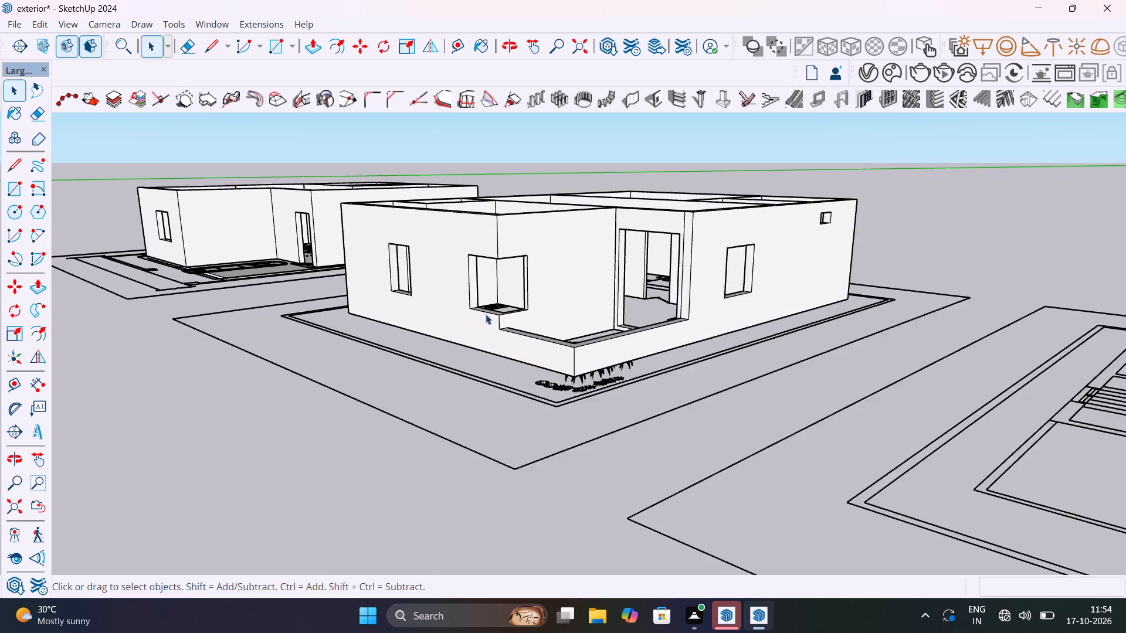
pyautogui.scroll(7, 486, 314)
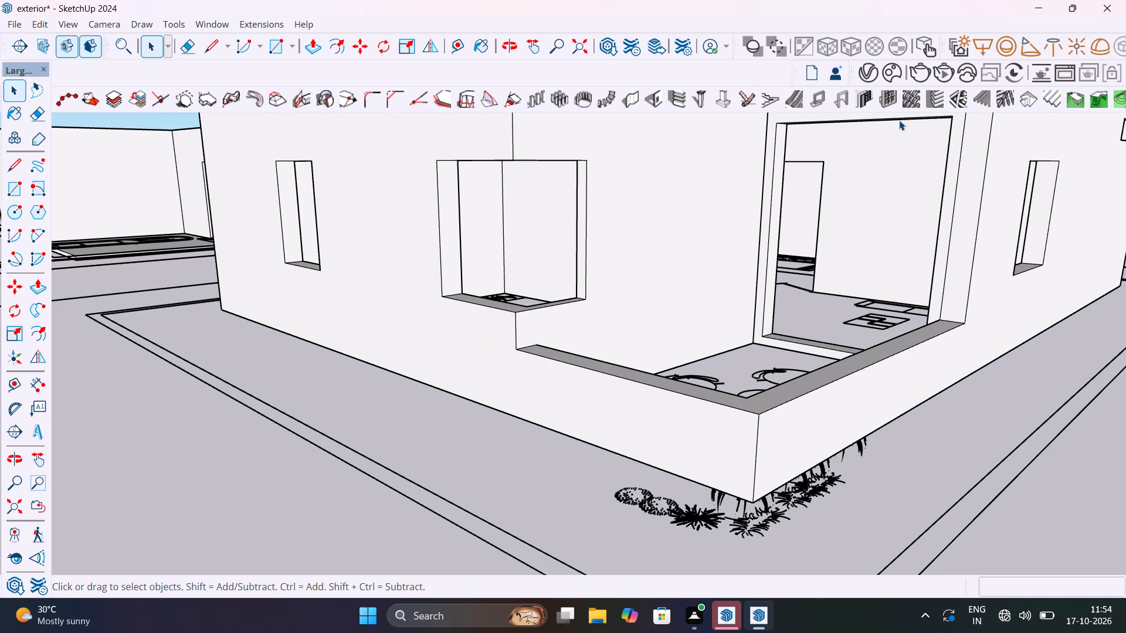
pyautogui.scroll(3, 899, 120)
pyautogui.click(890, 100)
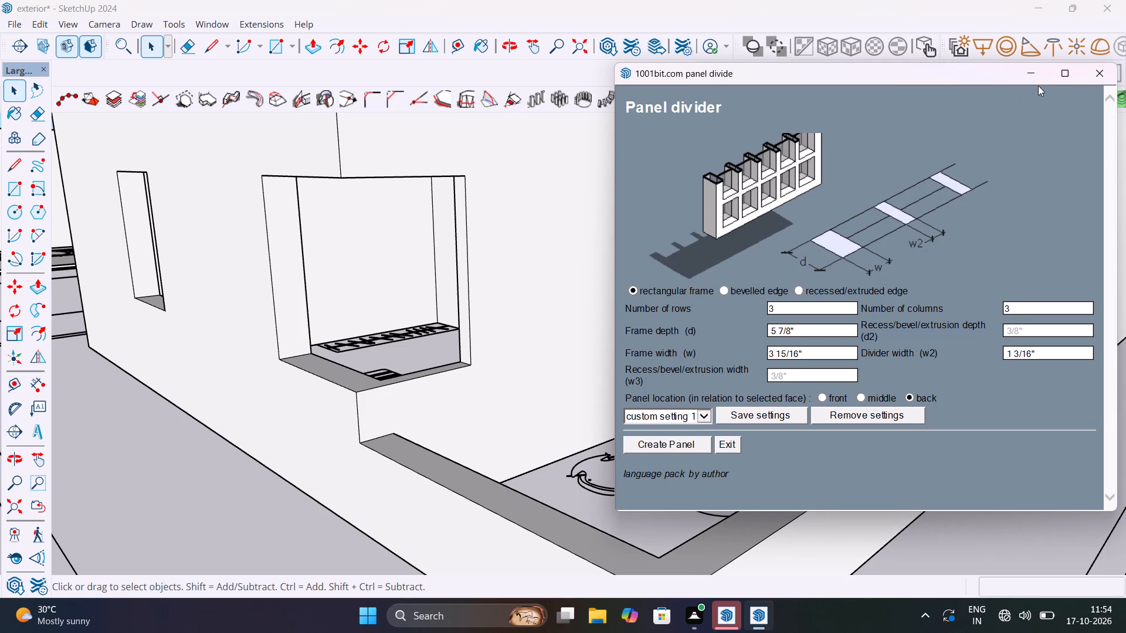
pyautogui.click(1100, 81)
# Examine the window and door openings around the middle building and the neighbouring building with the car porch.
pyautogui.scroll(-7, 496, 217)
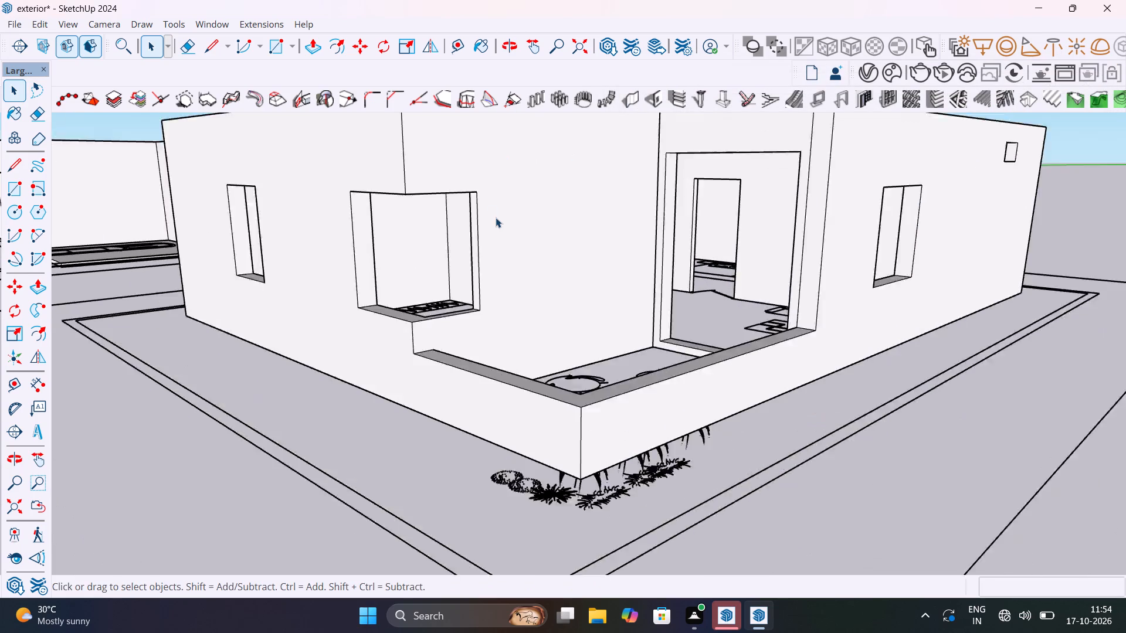
pyautogui.scroll(-6, 496, 217)
pyautogui.moveTo(513, 258); pyautogui.dragTo(514, 287, button='middle')
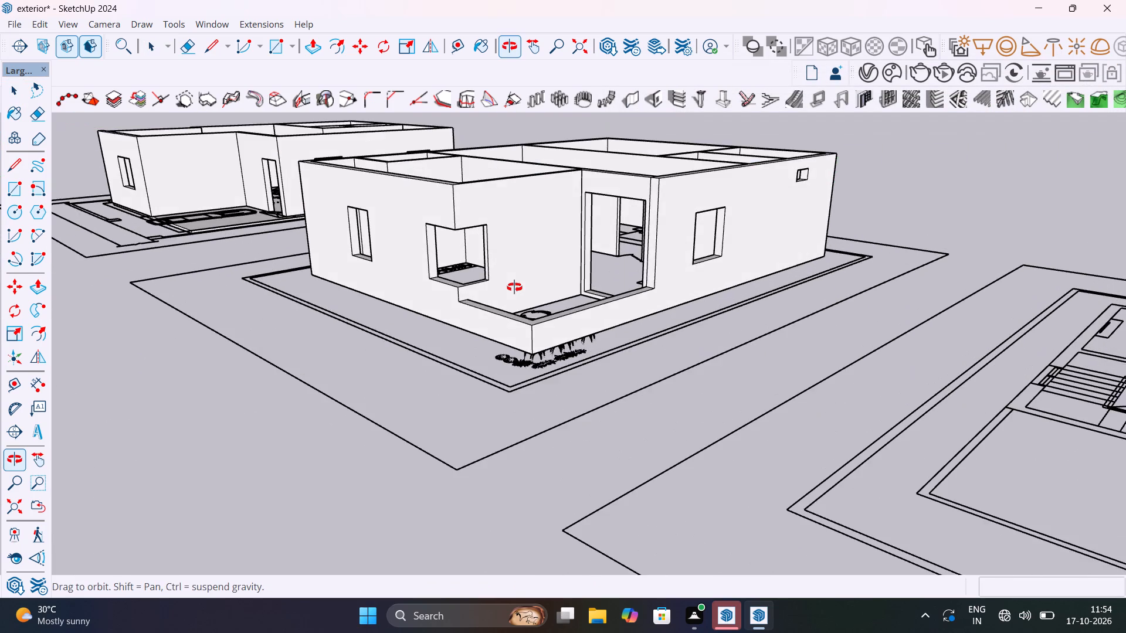
pyautogui.moveTo(514, 287); pyautogui.dragTo(776, 315, button='middle')
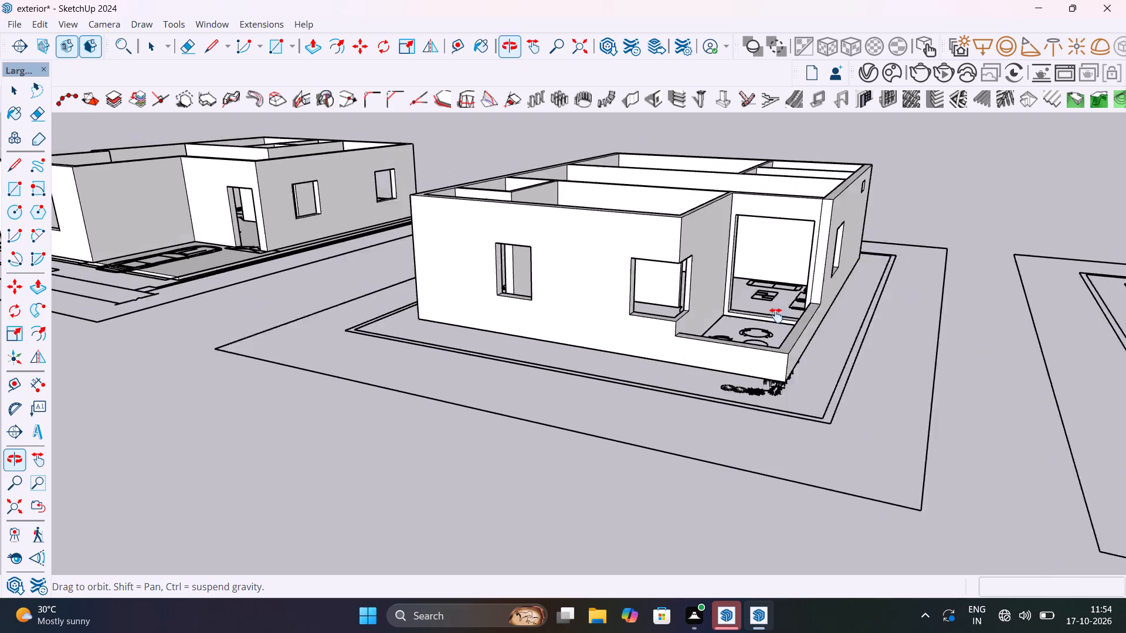
pyautogui.moveTo(776, 315); pyautogui.dragTo(799, 319, button='middle')
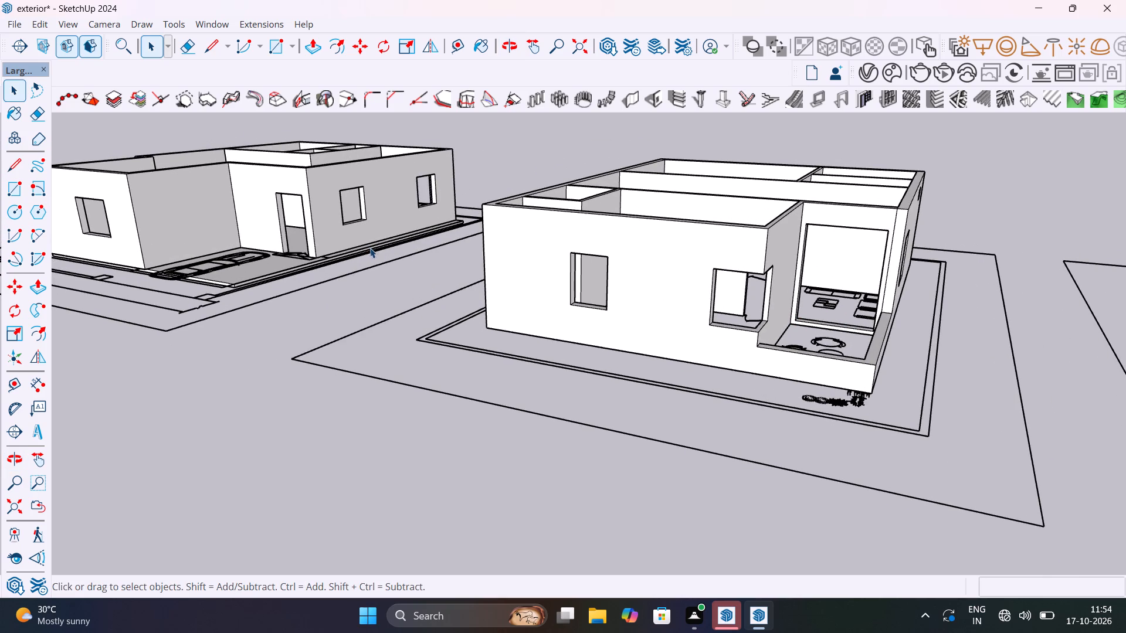
pyautogui.keyDown('shift'); pyautogui.moveTo(316, 245); pyautogui.dragTo(671, 317, button='middle'); pyautogui.keyUp('shift')
pyautogui.scroll(12, 459, 301)
pyautogui.moveTo(448, 305); pyautogui.dragTo(830, 359, button='middle')
pyautogui.scroll(1, 494, 313)
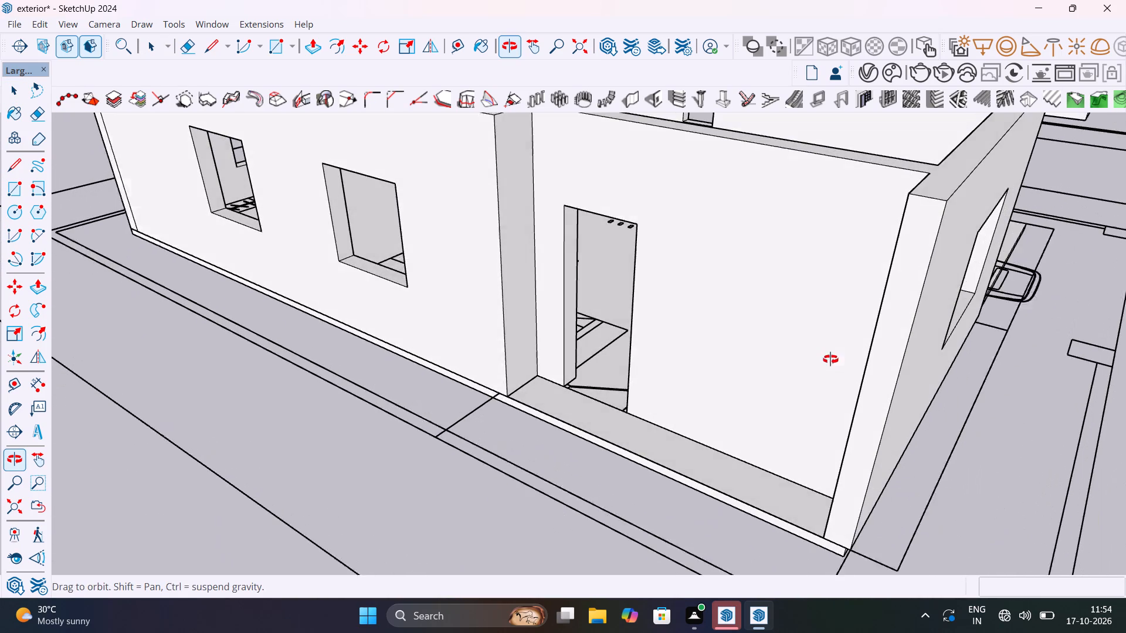
pyautogui.moveTo(830, 359); pyautogui.dragTo(829, 362, button='middle')
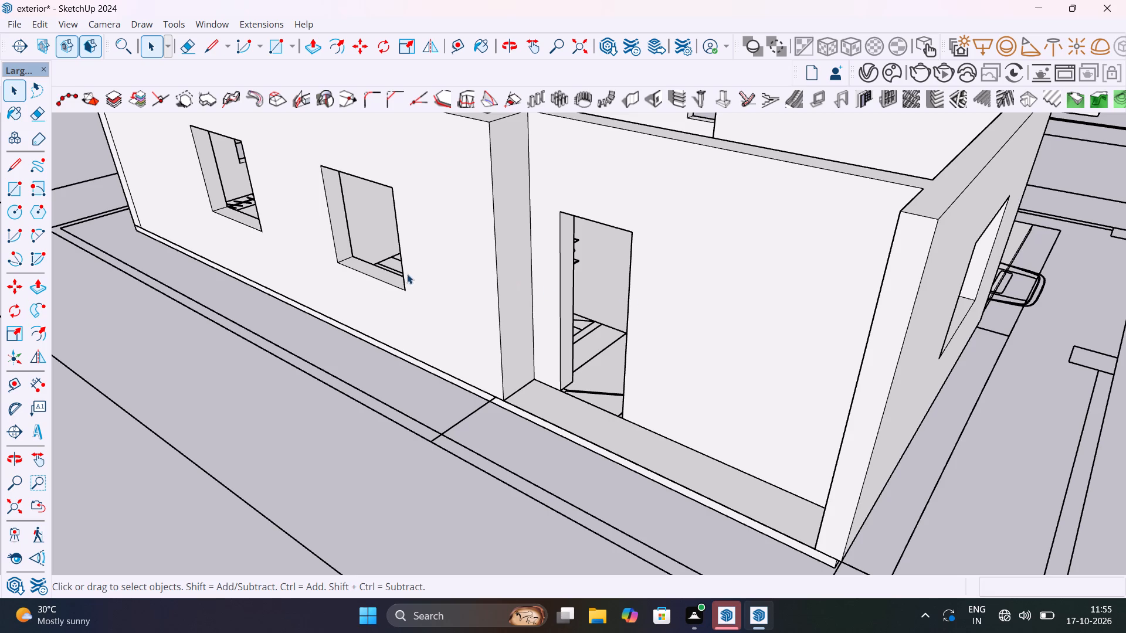
pyautogui.moveTo(412, 277); pyautogui.dragTo(925, 328, button='middle')
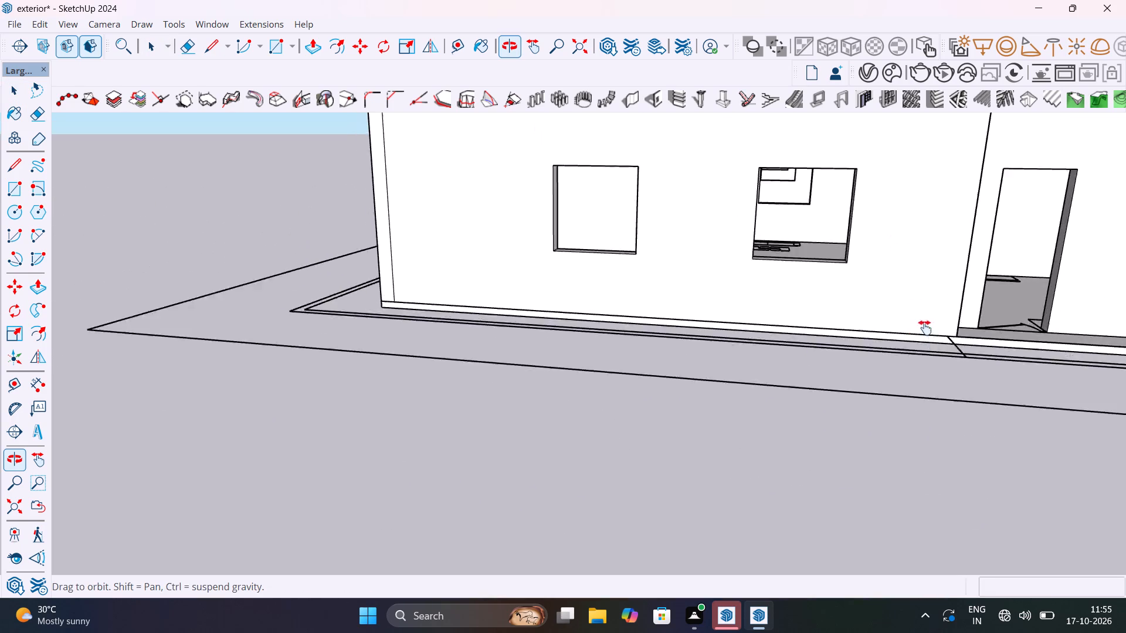
pyautogui.moveTo(925, 328); pyautogui.dragTo(752, 366, button='middle')
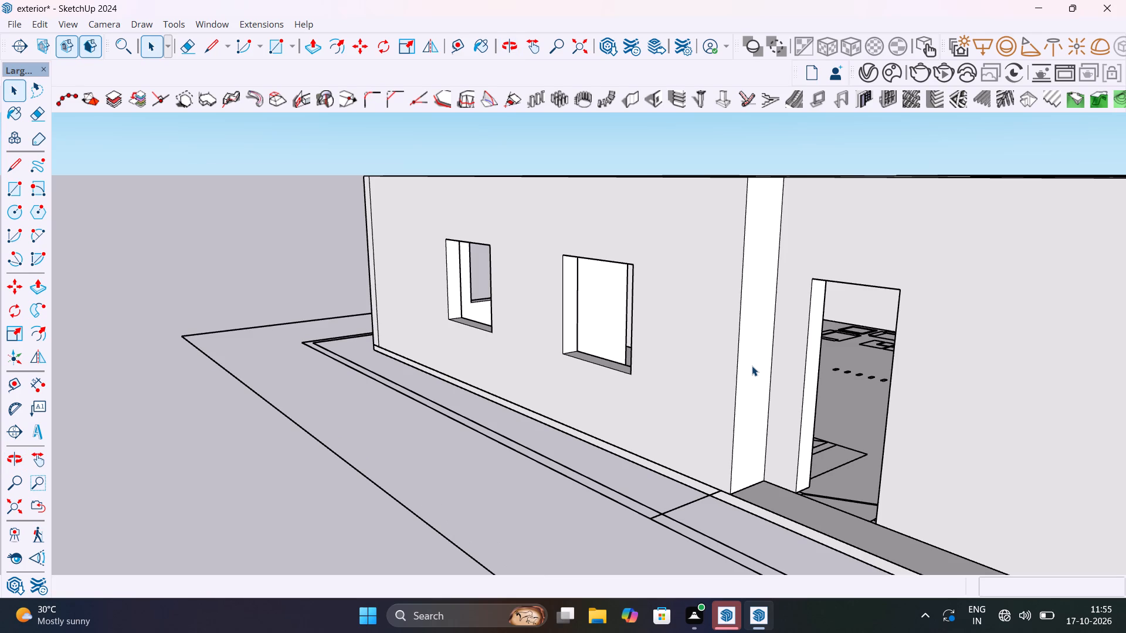
pyautogui.scroll(-7, 823, 309)
pyautogui.moveTo(863, 345); pyautogui.dragTo(538, 351, button='middle')
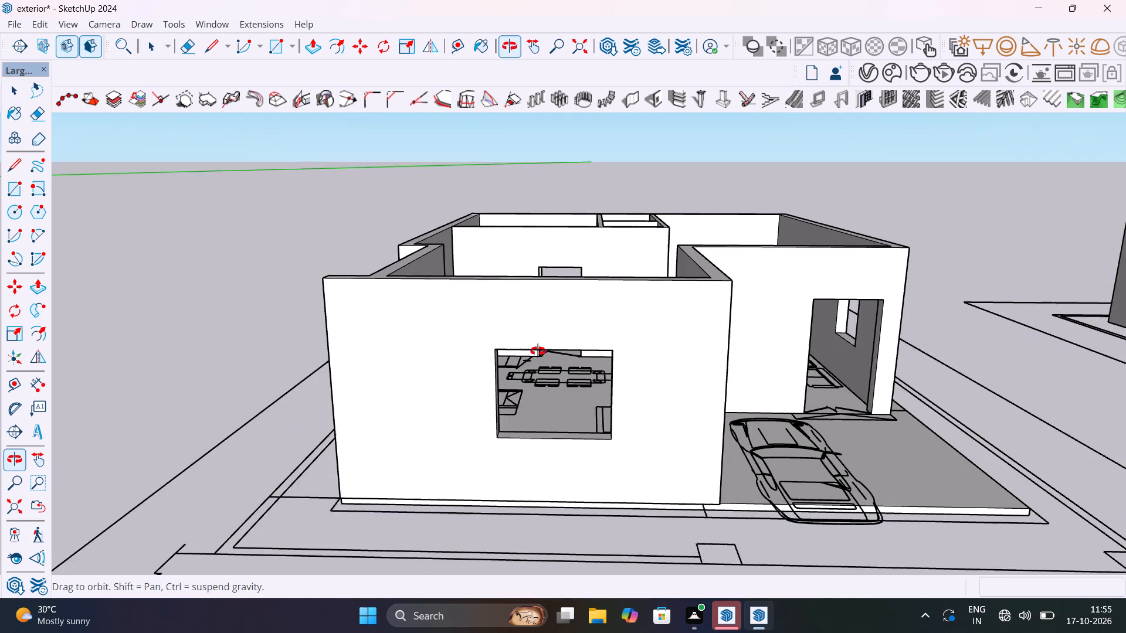
pyautogui.moveTo(538, 351); pyautogui.dragTo(538, 352, button='middle')
pyautogui.scroll(-5, 629, 348)
pyautogui.scroll(5, 634, 359)
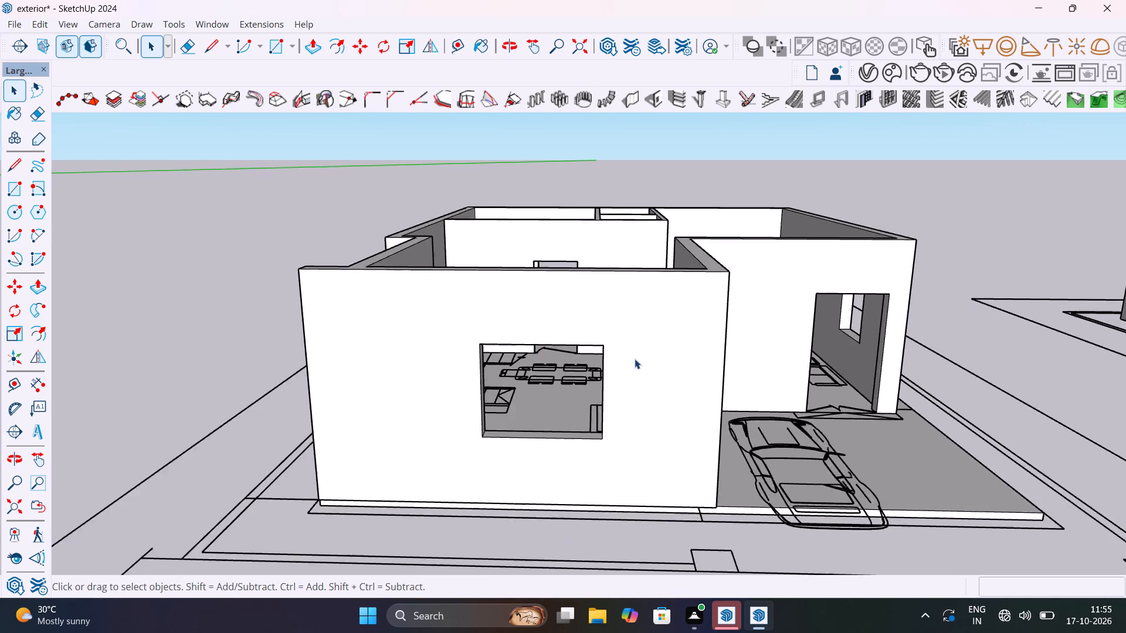
pyautogui.scroll(4, 635, 359)
pyautogui.moveTo(666, 372); pyautogui.dragTo(745, 388, button='middle')
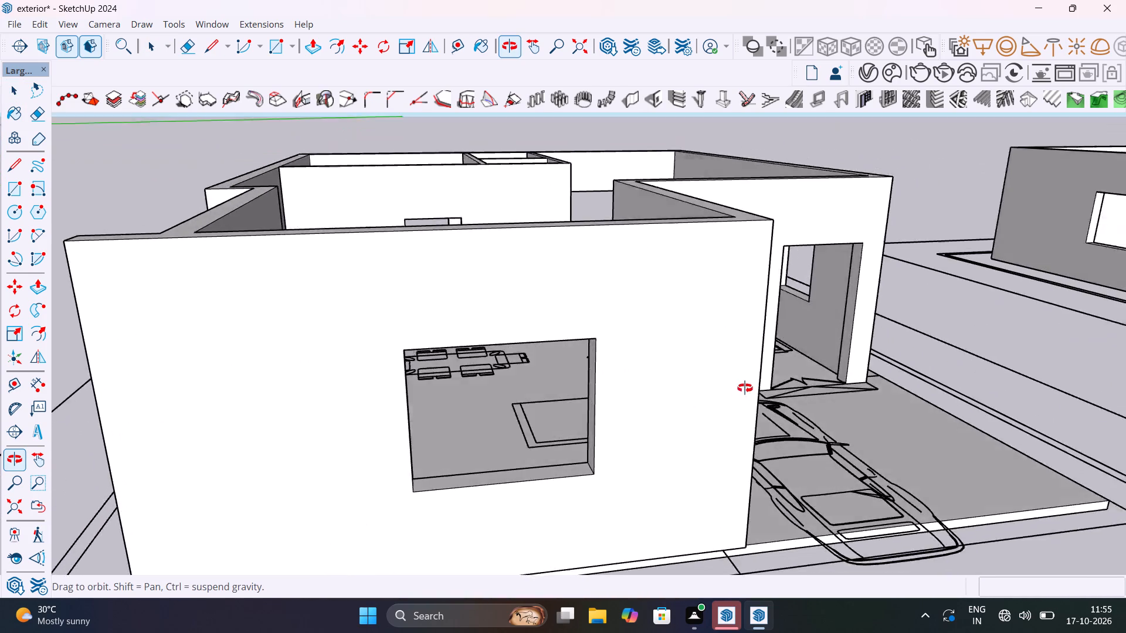
pyautogui.moveTo(745, 388); pyautogui.dragTo(926, 380, button='middle')
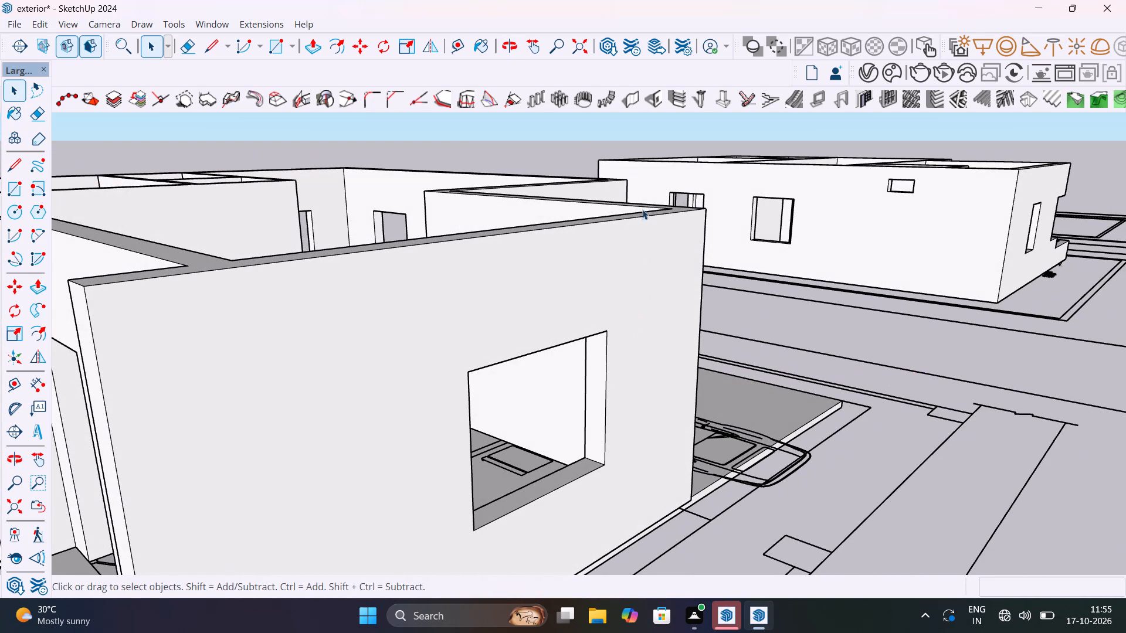
# Browse the window types in the MajWindow extension and close it without drawing a window.
pyautogui.rightClick(572, 16)
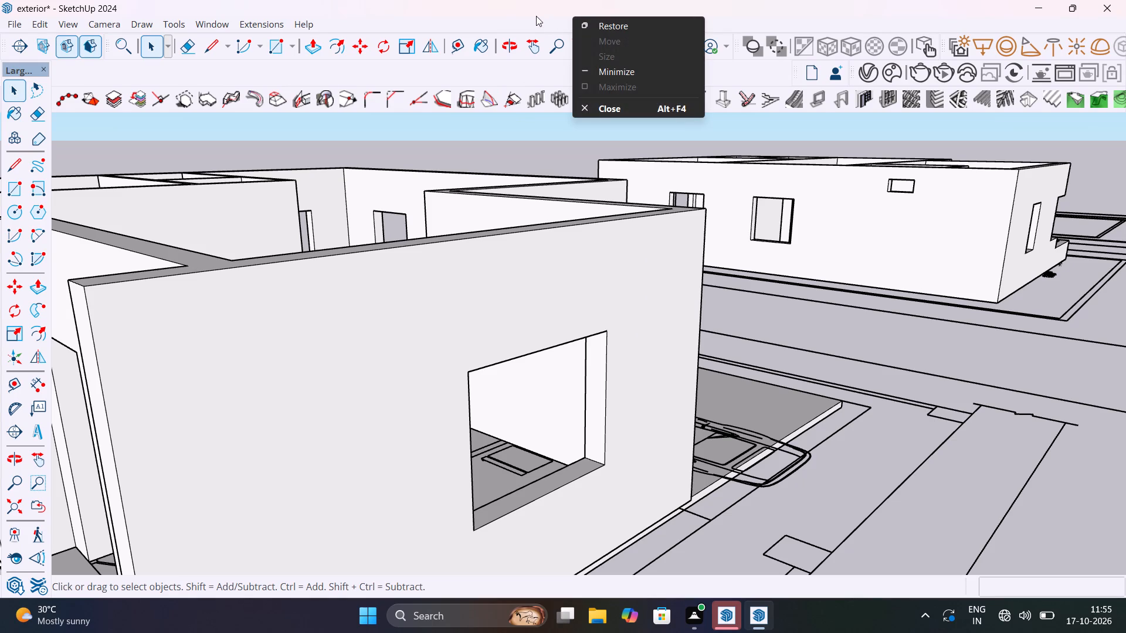
pyautogui.click(267, 25)
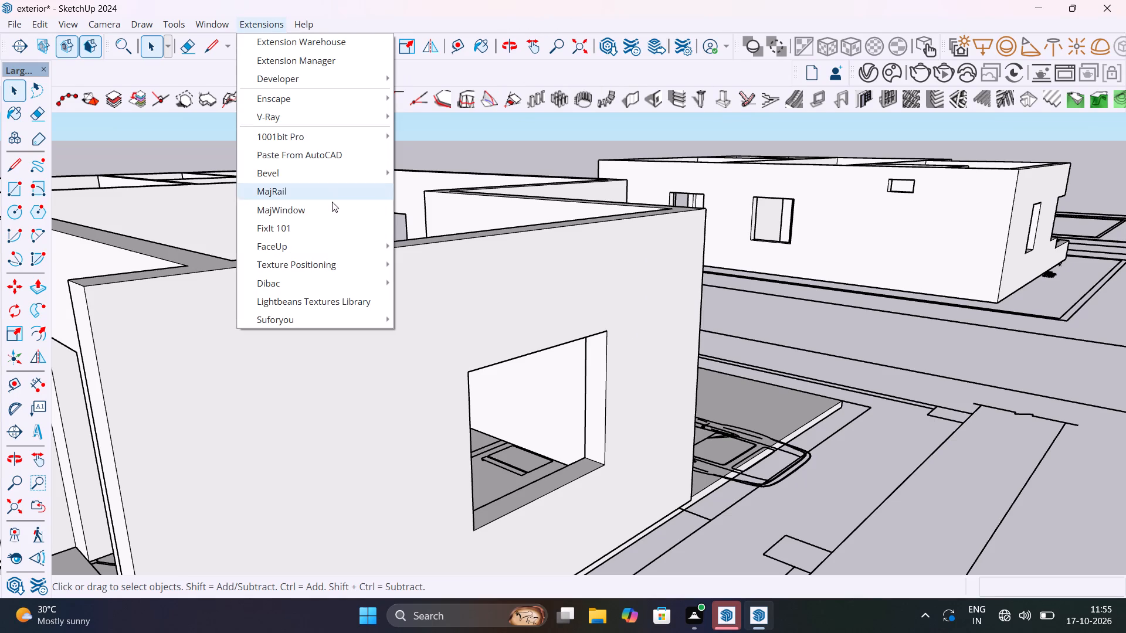
pyautogui.click(332, 210)
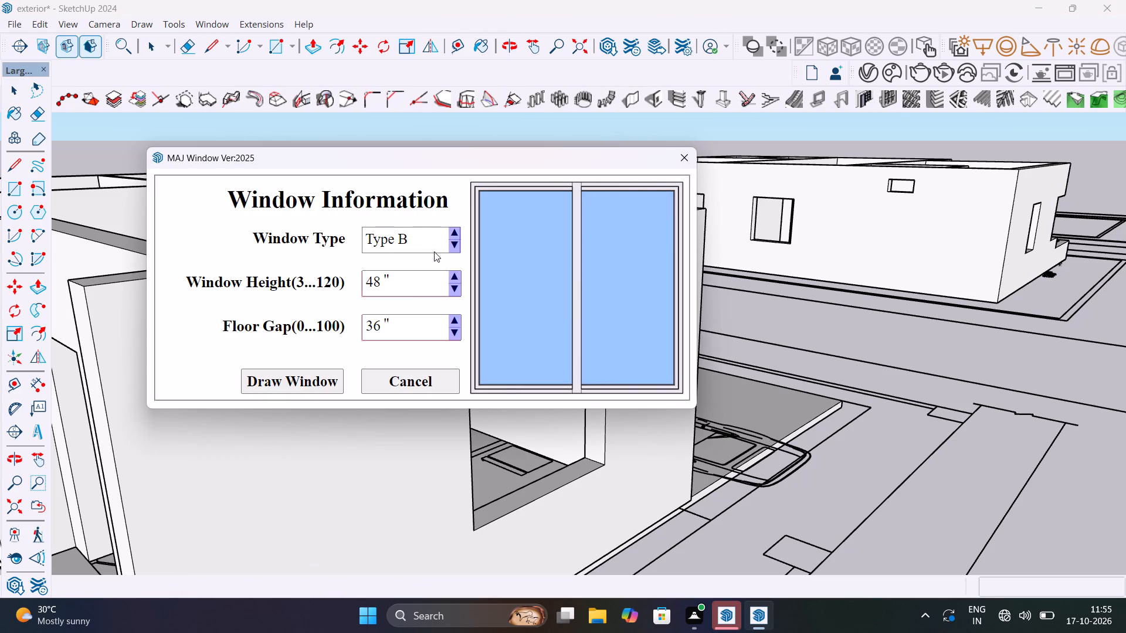
pyautogui.click(457, 245)
pyautogui.click(457, 245)
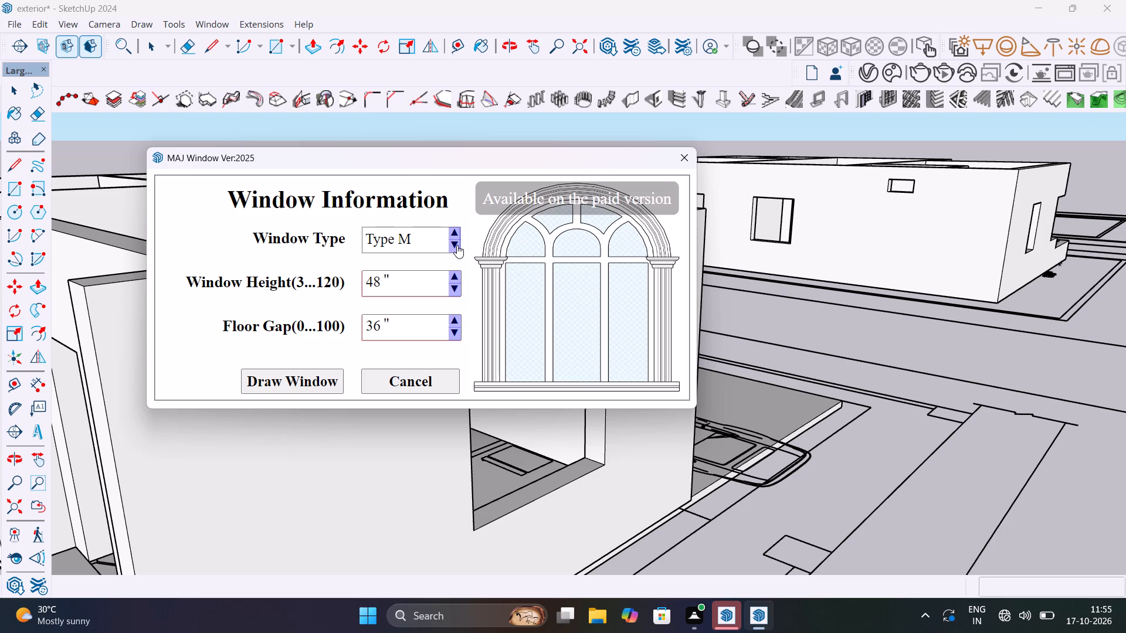
pyautogui.click(456, 230)
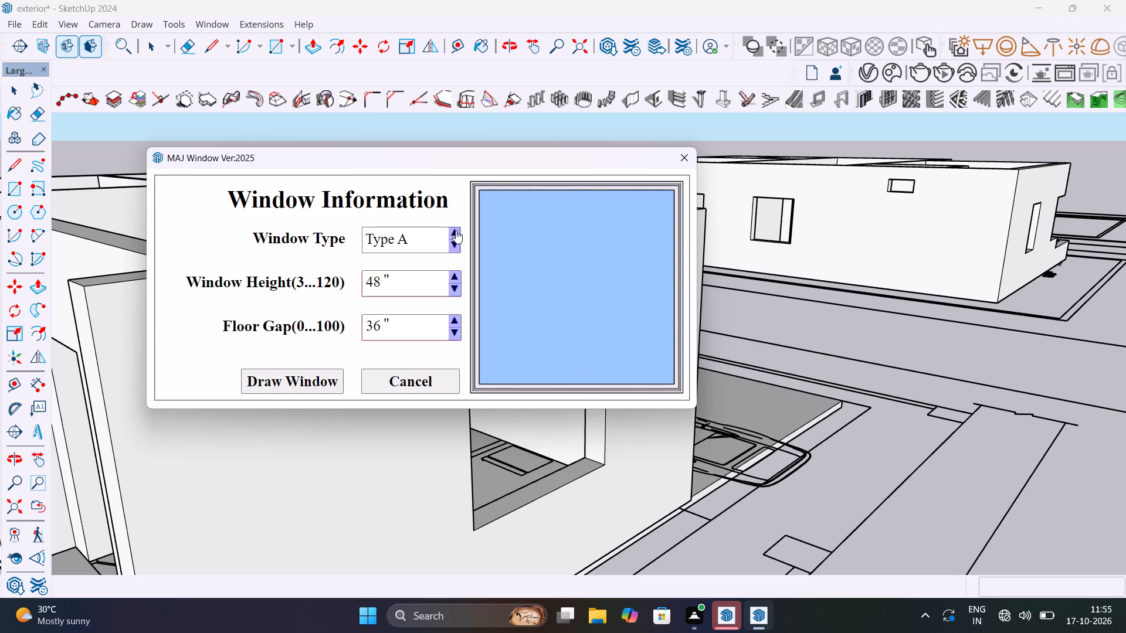
pyautogui.click(456, 230)
pyautogui.click(456, 230)
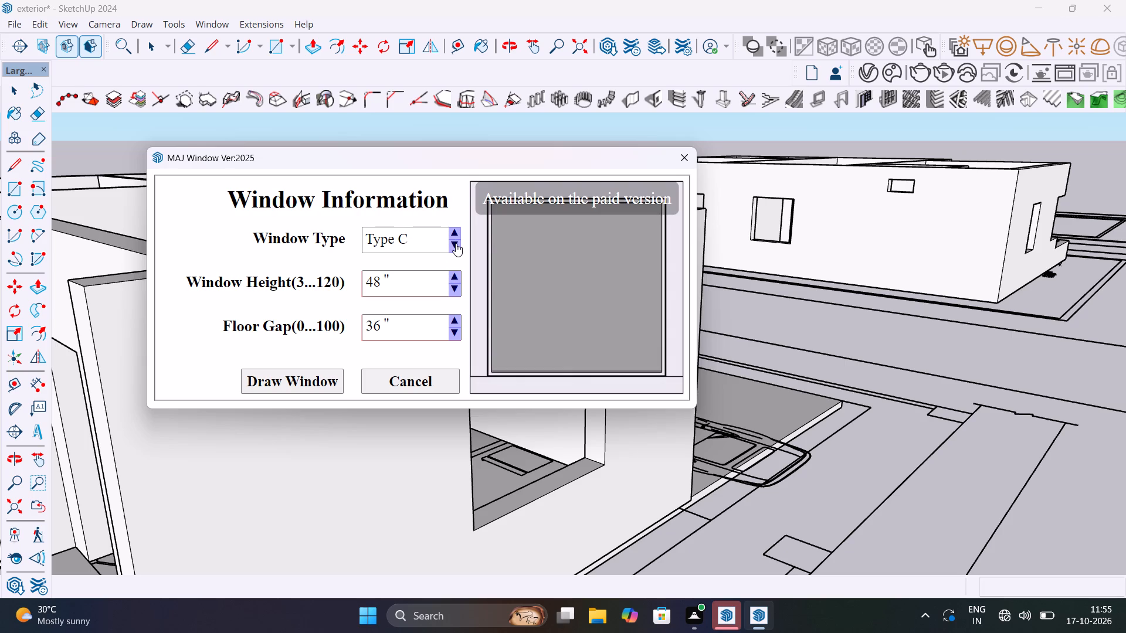
pyautogui.click(456, 243)
pyautogui.click(456, 243)
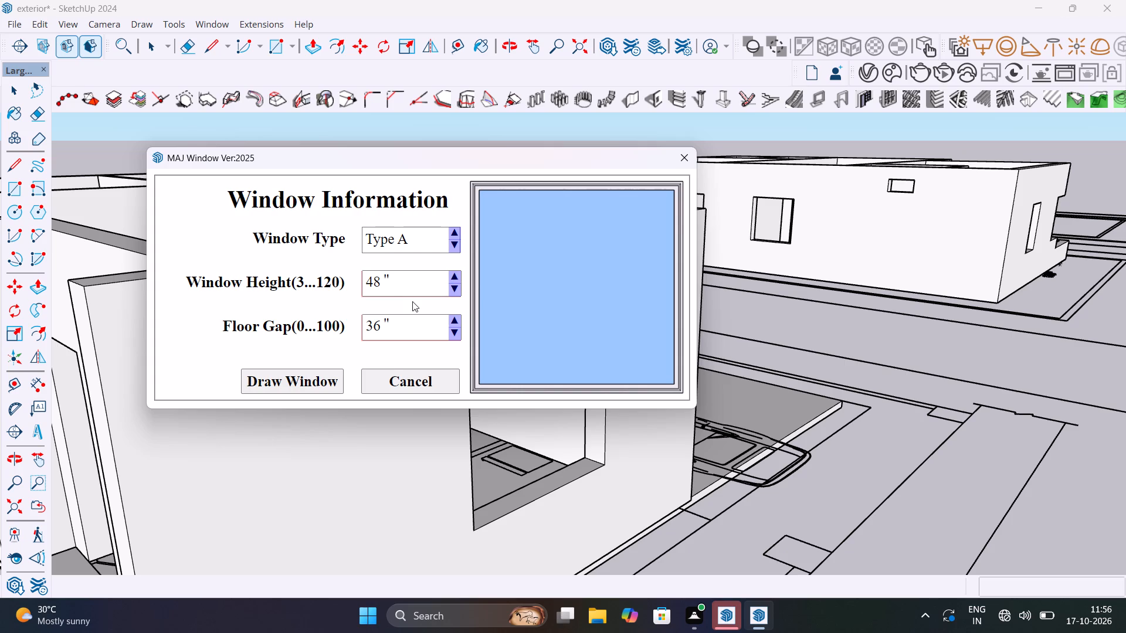
pyautogui.click(677, 157)
# Examine the window openings in the outer walls of the building with the car porch, from several sides.
pyautogui.scroll(-9, 501, 314)
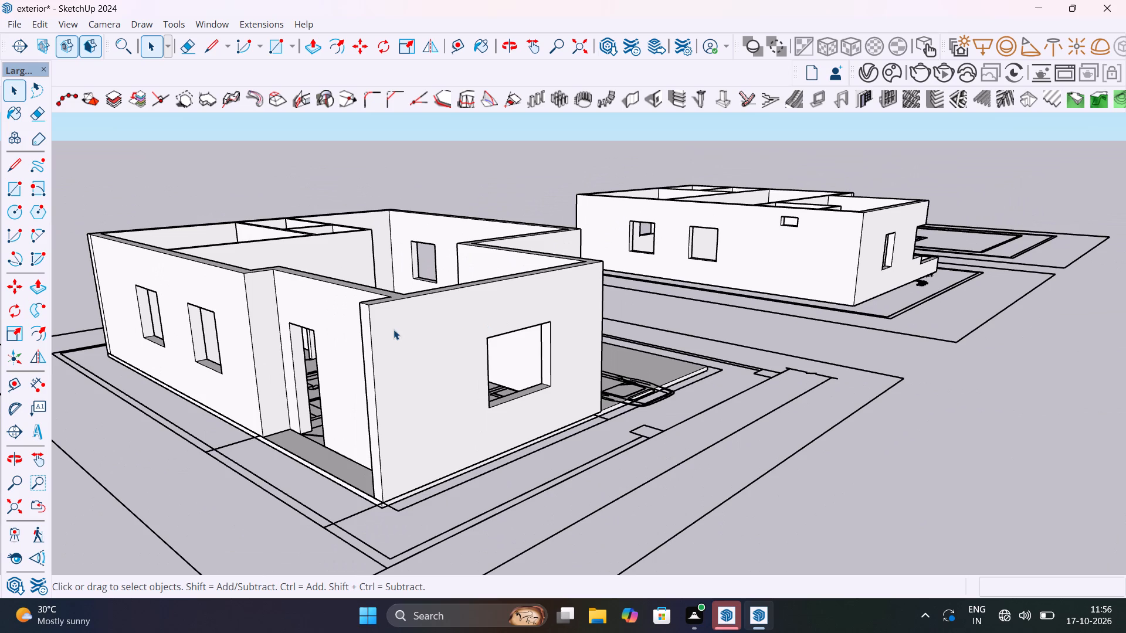
pyautogui.keyDown('shift'); pyautogui.moveTo(355, 359); pyautogui.dragTo(399, 369, button='middle'); pyautogui.keyUp('shift')
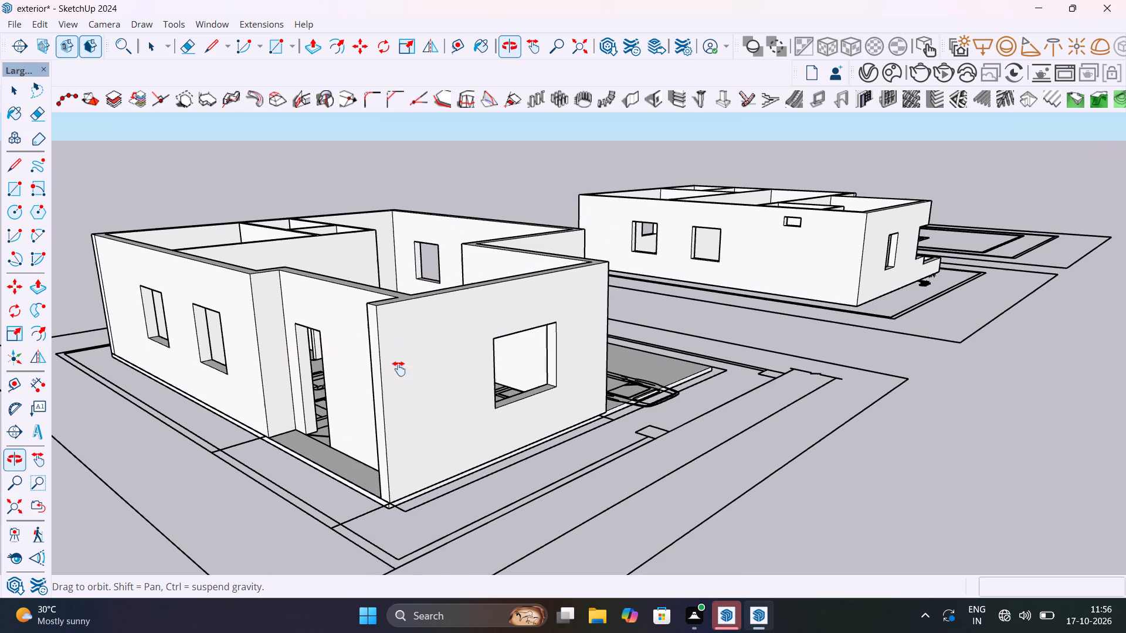
pyautogui.keyDown('shift'); pyautogui.moveTo(399, 369); pyautogui.dragTo(679, 384, button='middle'); pyautogui.keyUp('shift')
pyautogui.scroll(8, 467, 345)
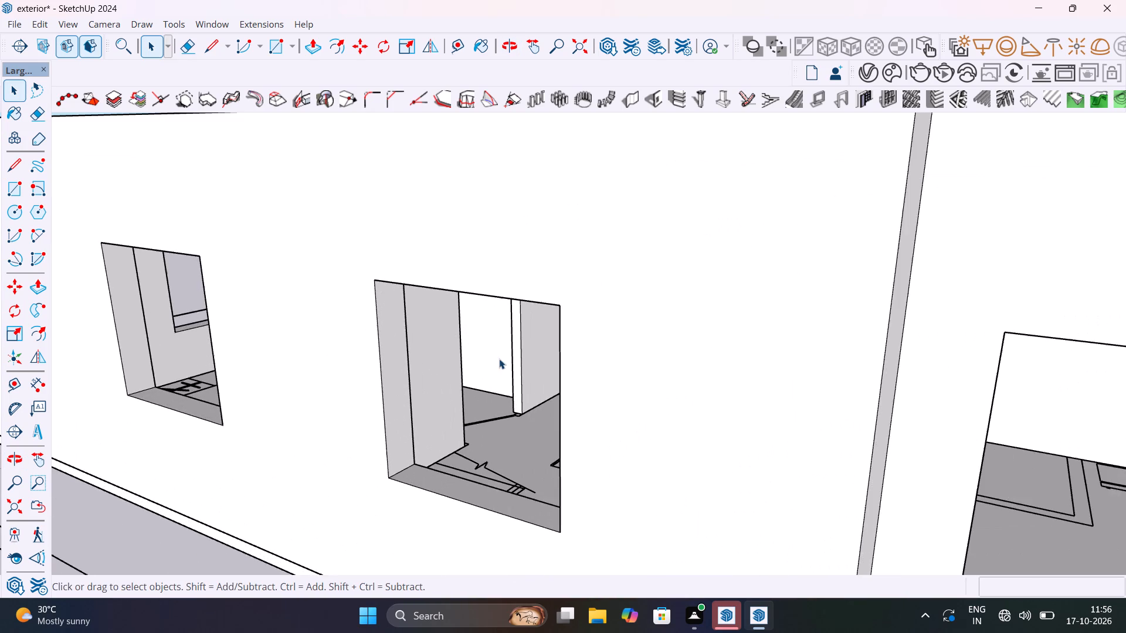
pyautogui.scroll(1, 499, 358)
pyautogui.keyDown('shift'); pyautogui.moveTo(500, 358); pyautogui.dragTo(607, 357, button='middle'); pyautogui.keyUp('shift')
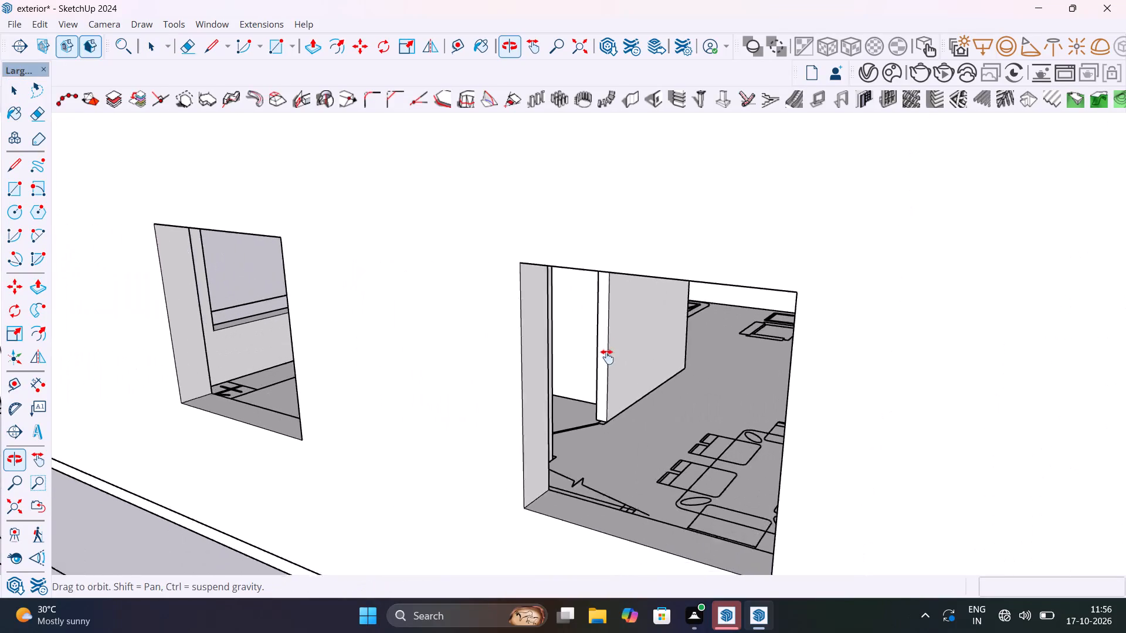
pyautogui.keyDown('shift'); pyautogui.moveTo(607, 357); pyautogui.dragTo(608, 356, button='middle'); pyautogui.keyUp('shift')
pyautogui.scroll(-6, 584, 357)
pyautogui.moveTo(612, 364); pyautogui.dragTo(705, 362, button='middle')
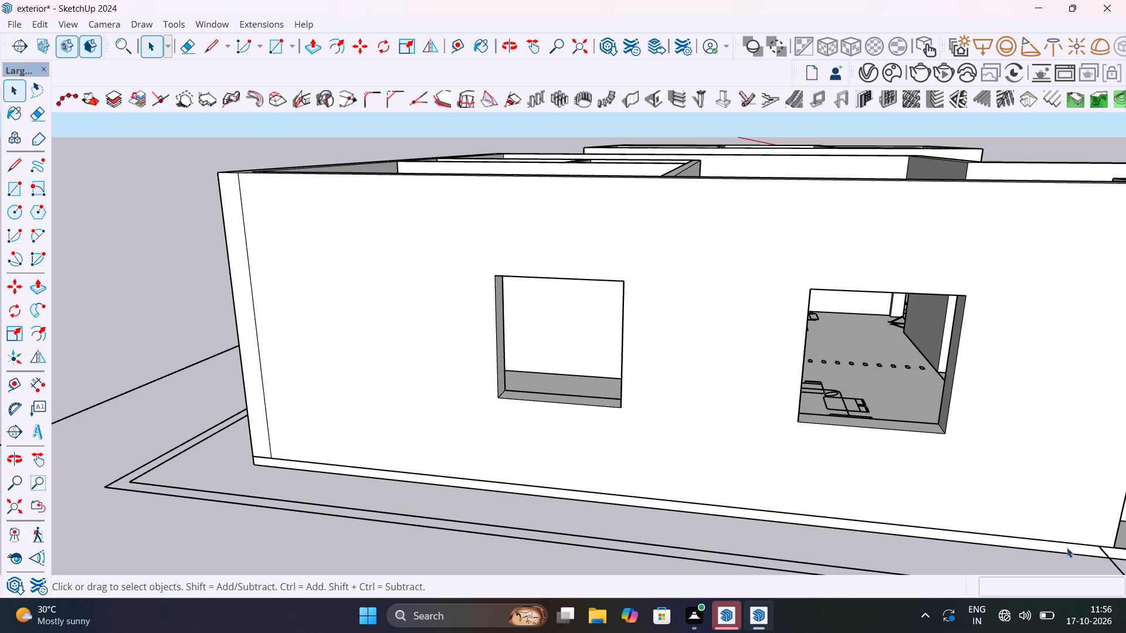
# Review the two walled buildings and the adjacent floor plan without walls from above, comparing their room layouts and openings.
pyautogui.scroll(-15, 1067, 547)
pyautogui.moveTo(1049, 561); pyautogui.dragTo(979, 624, button='middle')
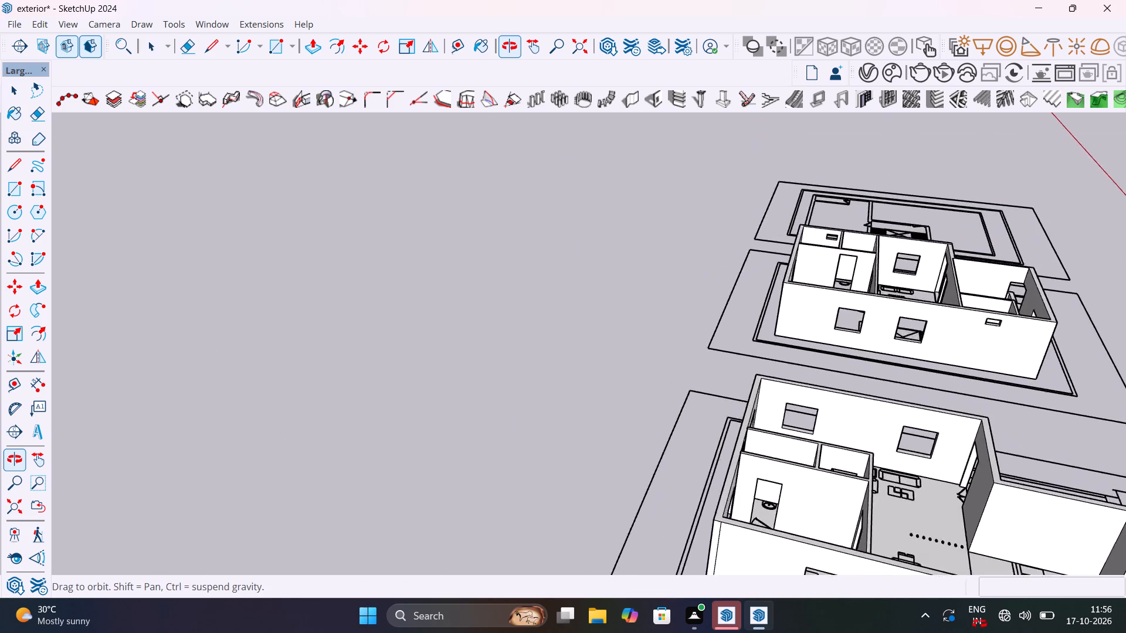
pyautogui.moveTo(979, 624); pyautogui.dragTo(714, 516, button='middle')
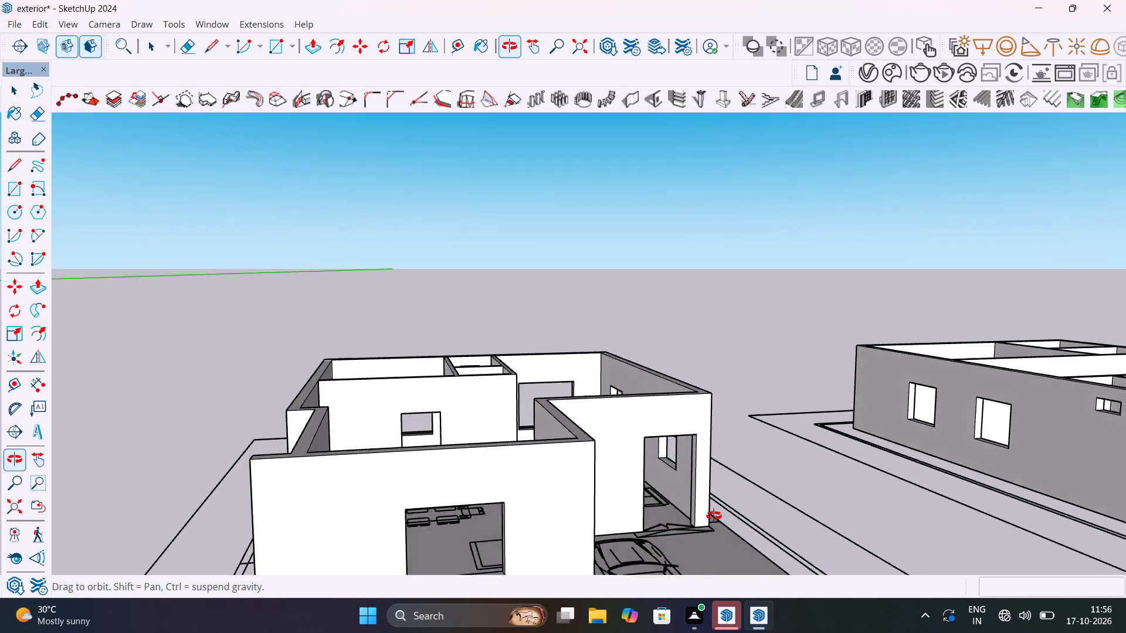
pyautogui.moveTo(714, 516); pyautogui.dragTo(708, 533, button='middle')
pyautogui.scroll(-11, 751, 474)
pyautogui.moveTo(772, 491); pyautogui.dragTo(768, 550, button='middle')
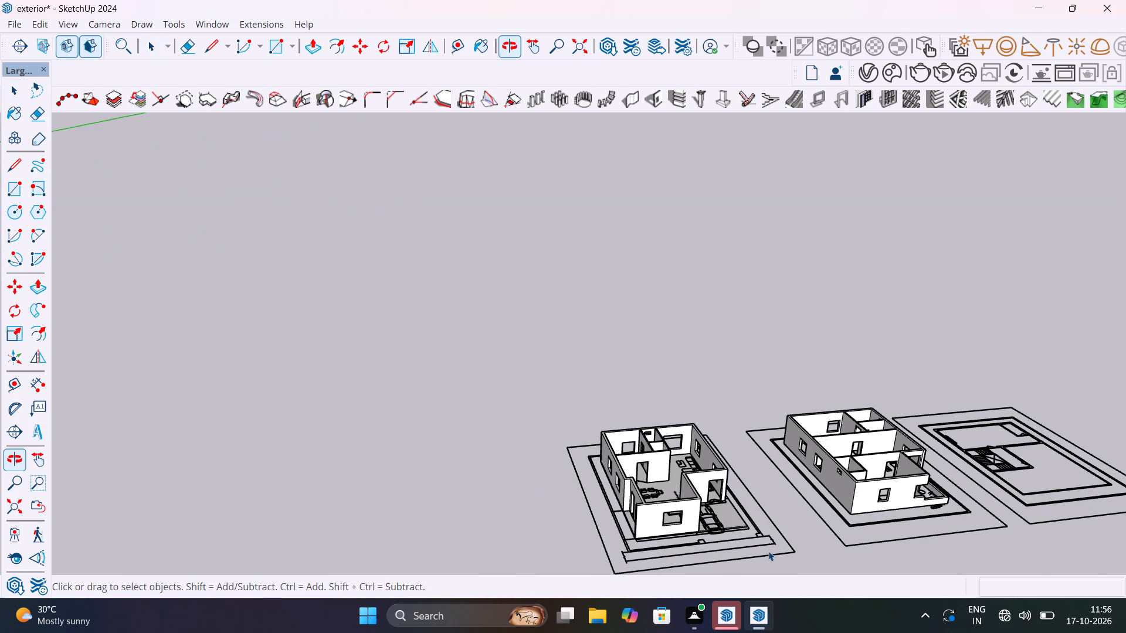
pyautogui.scroll(7, 749, 509)
pyautogui.moveTo(792, 515); pyautogui.dragTo(787, 571, button='middle')
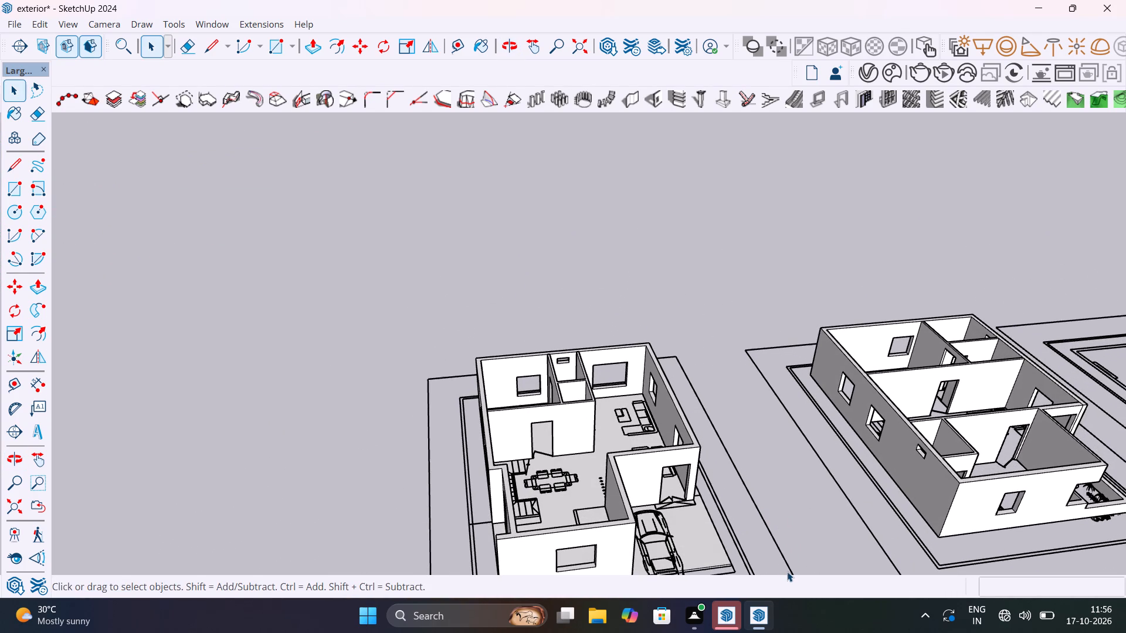
pyautogui.scroll(-2, 790, 490)
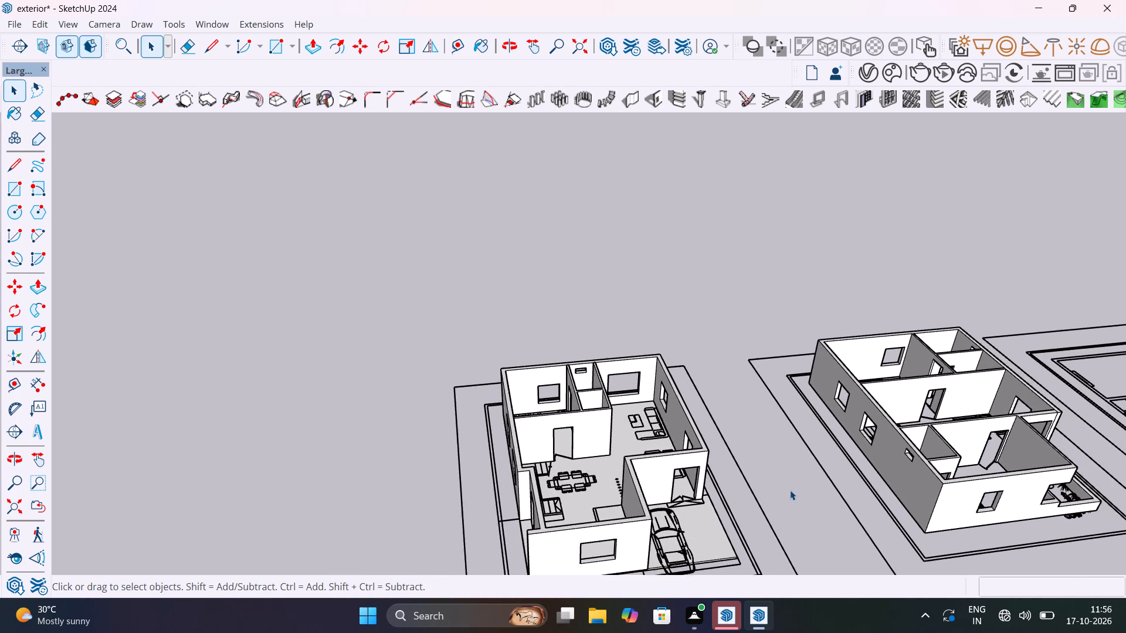
pyautogui.scroll(-3, 790, 490)
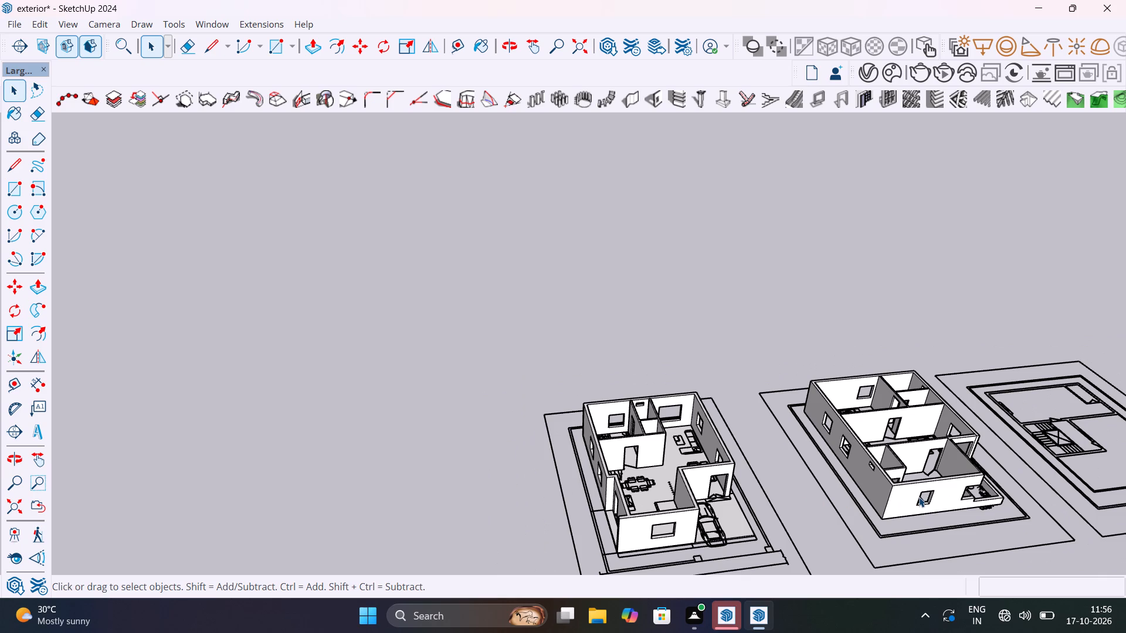
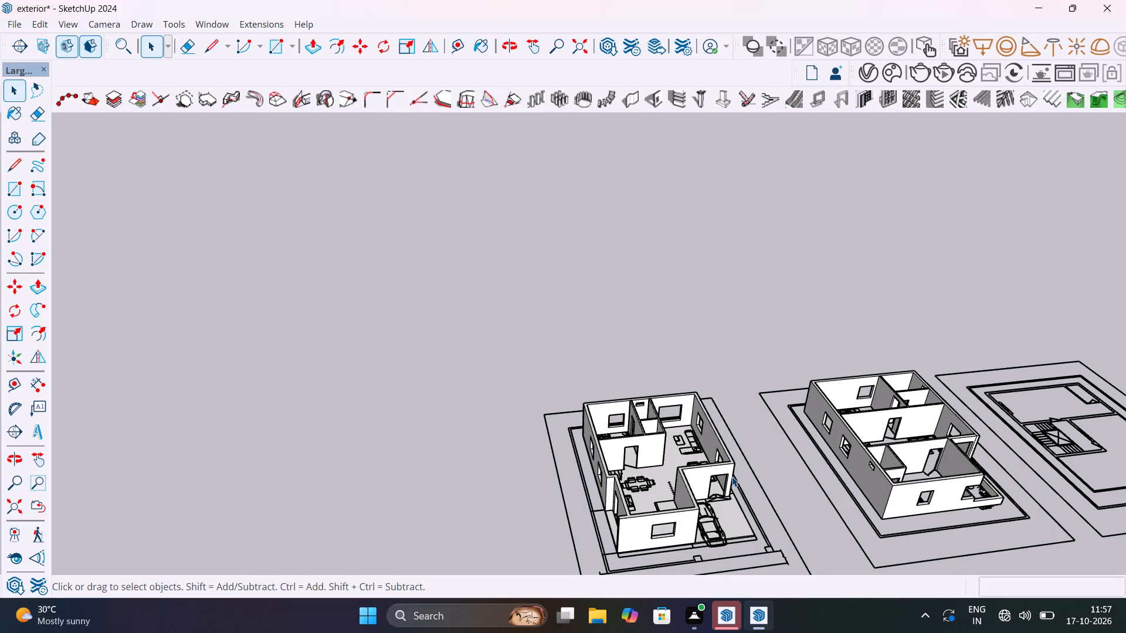
# Examine the outer walls and window and door openings of the building with the car porch from its long side and front.
pyautogui.scroll(-12, 667, 430)
pyautogui.scroll(6, 671, 449)
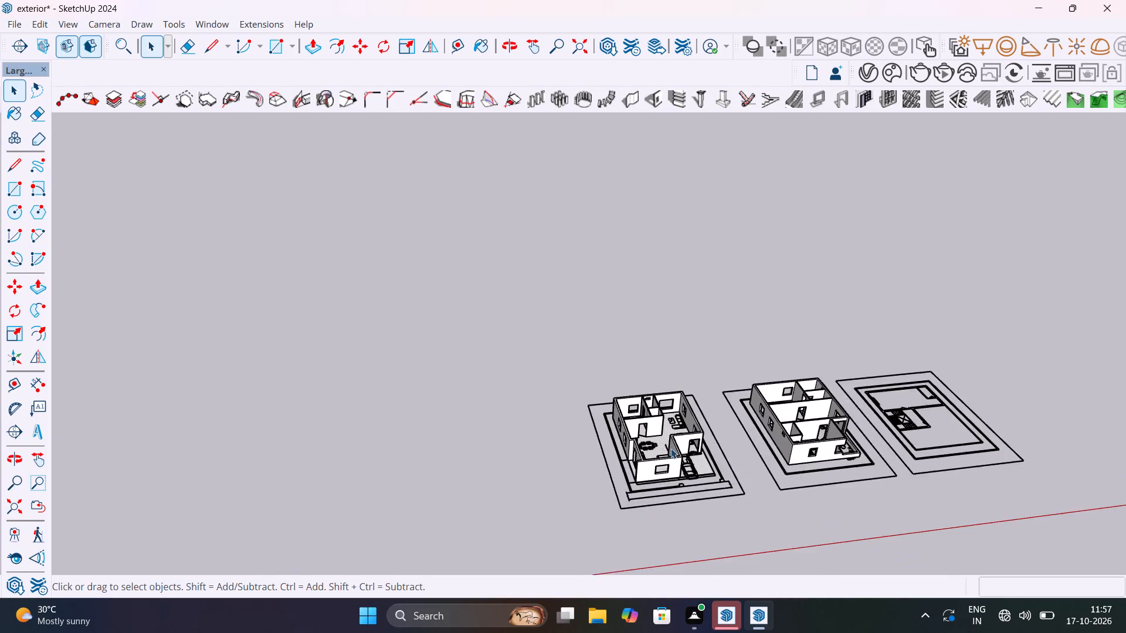
pyautogui.scroll(11, 671, 448)
pyautogui.scroll(1, 536, 438)
pyautogui.moveTo(552, 438); pyautogui.dragTo(955, 431, button='middle')
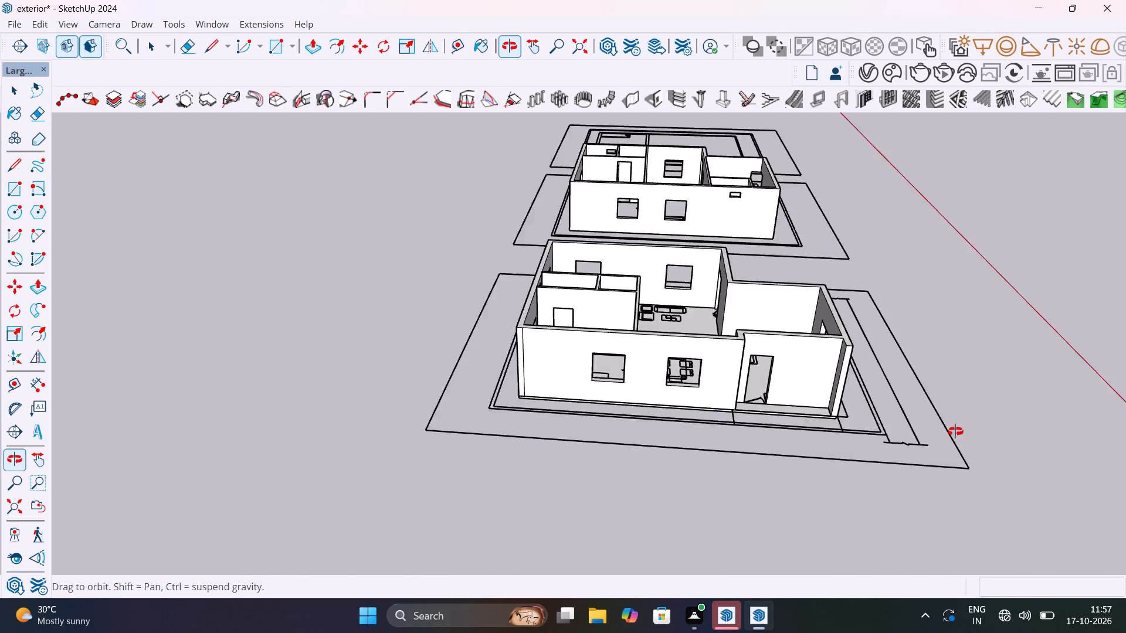
pyautogui.moveTo(955, 431); pyautogui.dragTo(989, 435, button='middle')
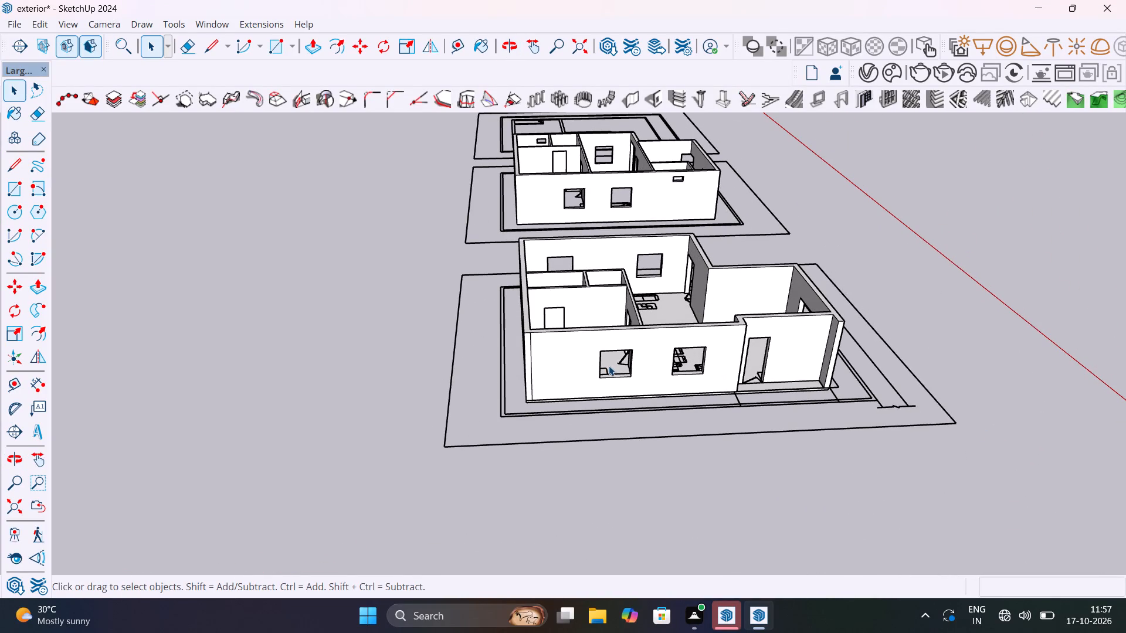
pyautogui.scroll(4, 610, 366)
pyautogui.moveTo(683, 404); pyautogui.dragTo(644, 348, button='middle')
pyautogui.scroll(-4, 673, 393)
pyautogui.moveTo(725, 404); pyautogui.dragTo(662, 475, button='middle')
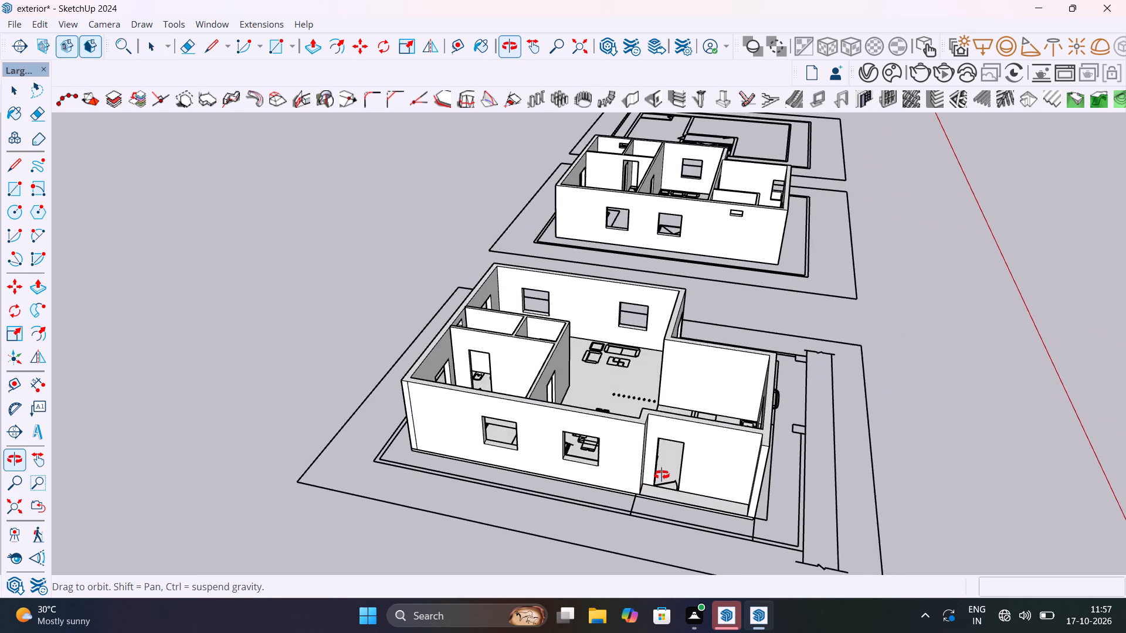
pyautogui.moveTo(662, 475); pyautogui.dragTo(394, 523, button='middle')
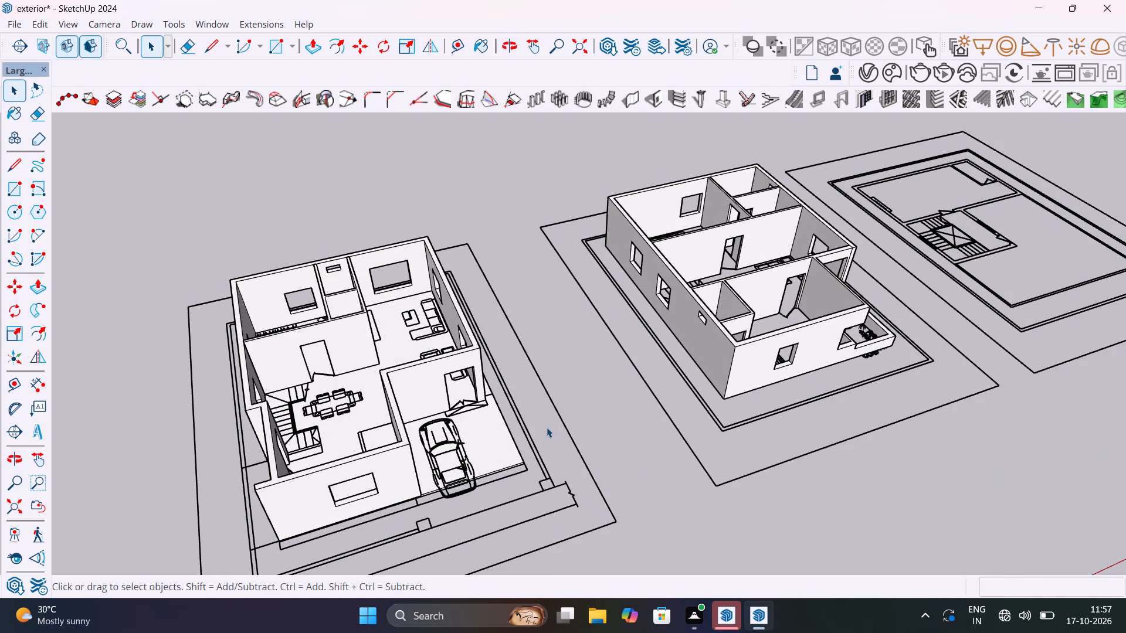
# Examine the middle building's rooms, balcony and wall openings from the front and from above.
pyautogui.scroll(-6, 547, 426)
pyautogui.moveTo(698, 417); pyautogui.dragTo(614, 420, button='middle')
pyautogui.scroll(10, 690, 382)
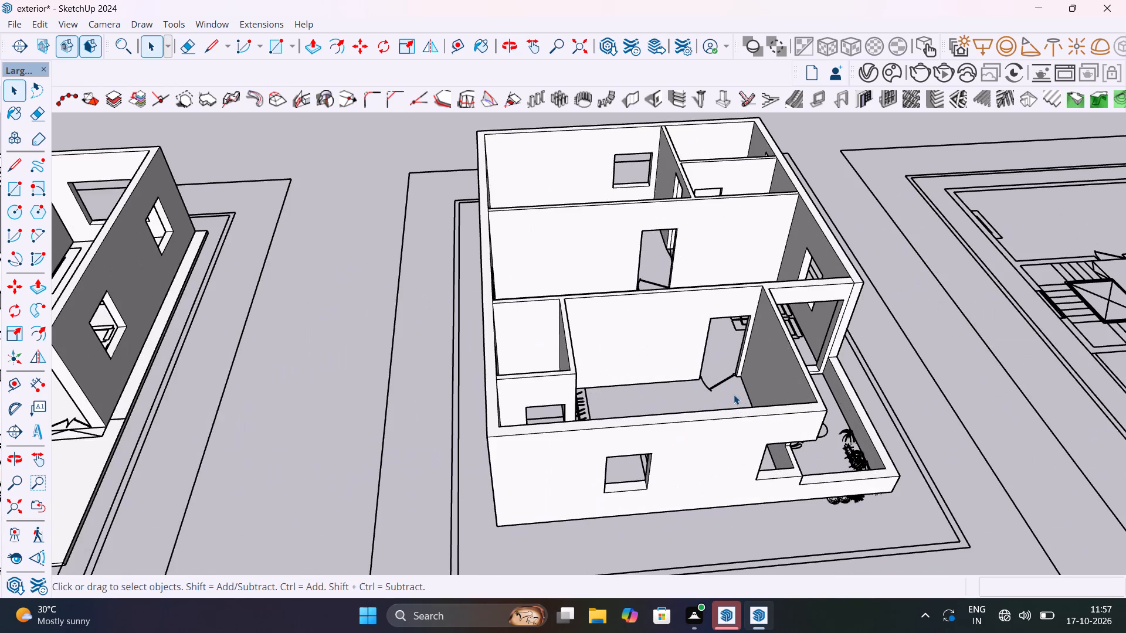
pyautogui.moveTo(734, 394); pyautogui.dragTo(588, 424, button='middle')
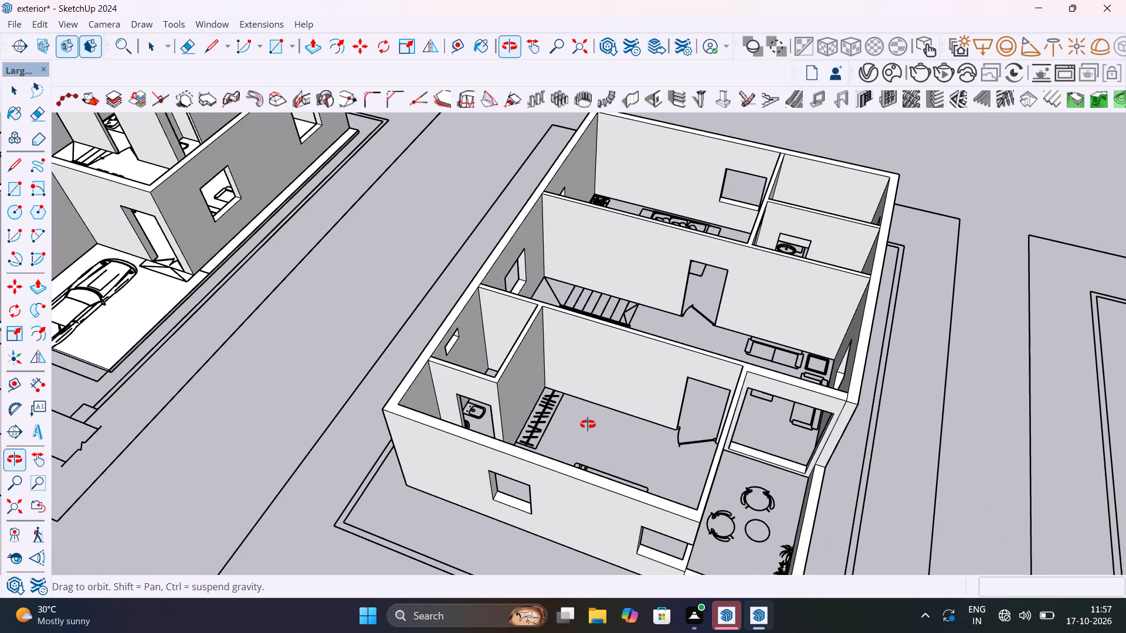
pyautogui.moveTo(588, 424); pyautogui.dragTo(767, 414, button='middle')
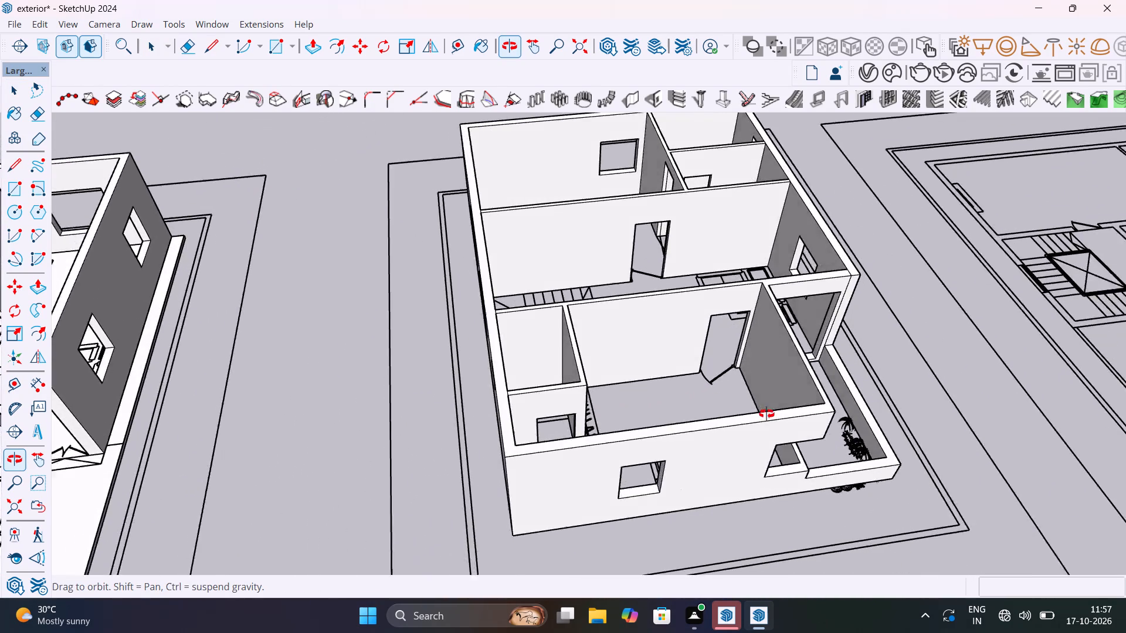
pyautogui.moveTo(767, 414); pyautogui.dragTo(789, 414, button='middle')
pyautogui.scroll(-8, 640, 418)
pyautogui.scroll(8, 650, 423)
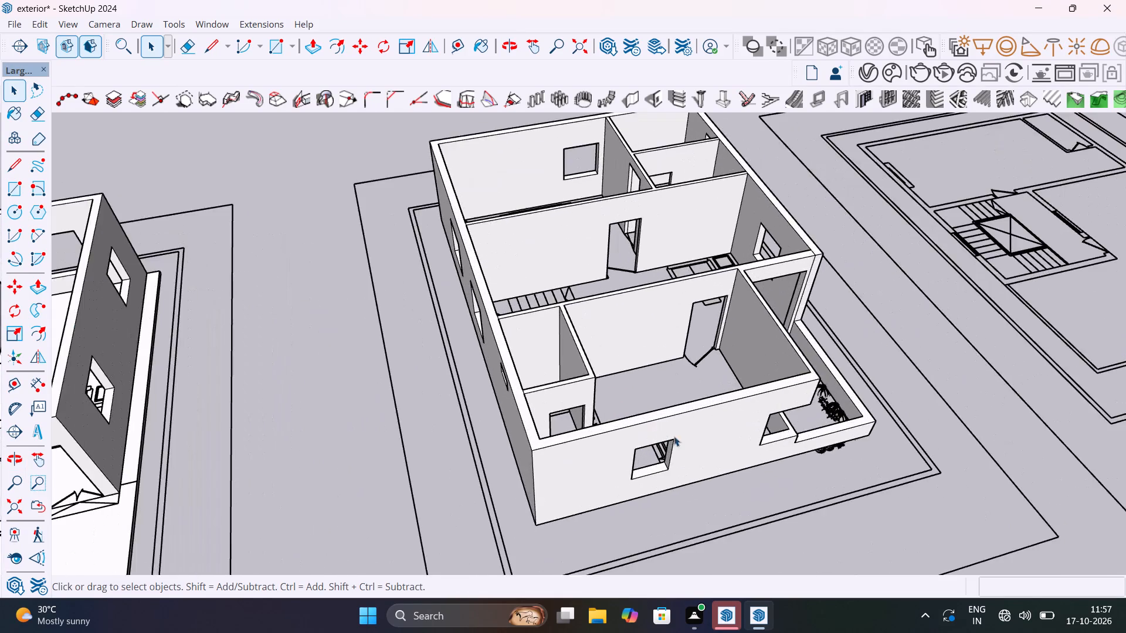
pyautogui.moveTo(691, 443); pyautogui.dragTo(700, 553, button='middle')
pyautogui.scroll(6, 632, 416)
pyautogui.moveTo(647, 427); pyautogui.dragTo(513, 410, button='middle')
pyautogui.scroll(-7, 575, 411)
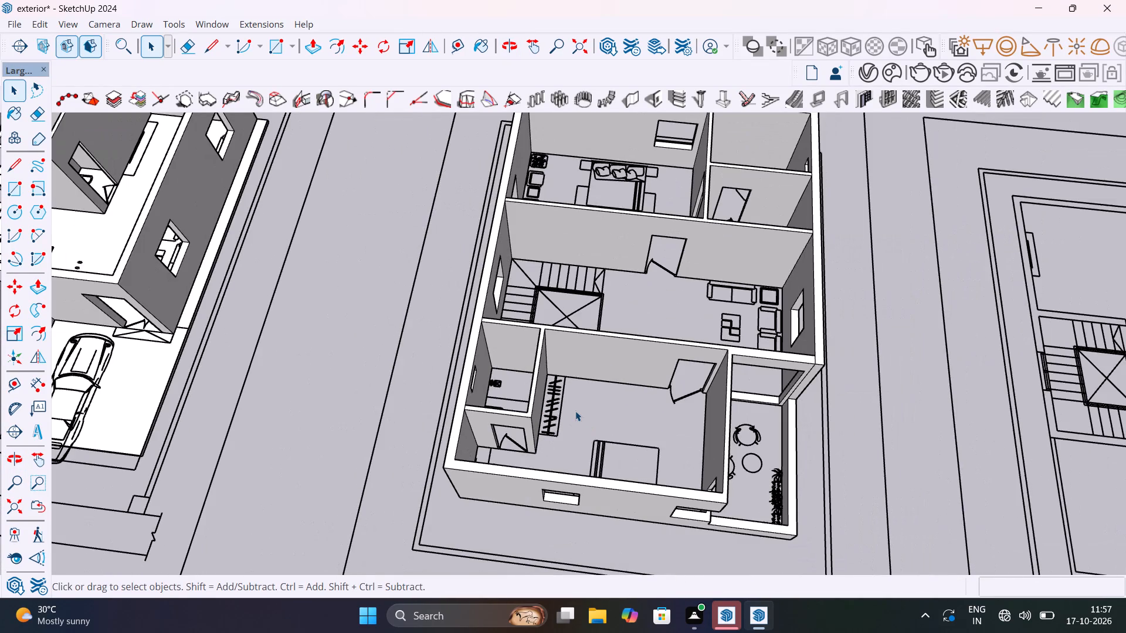
pyautogui.scroll(-6, 575, 411)
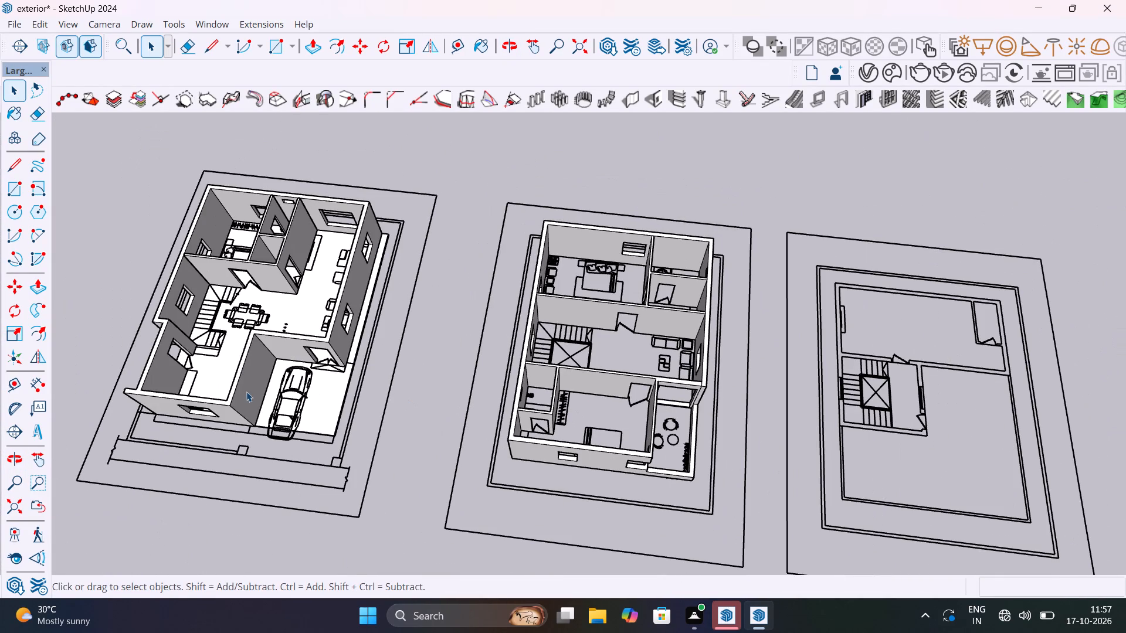
# Inspect the car-porch building's rooms, partition walls and window openings from several sides, and compare it with the middle building.
pyautogui.keyDown('shift'); pyautogui.moveTo(246, 392); pyautogui.dragTo(559, 384, button='middle'); pyautogui.keyUp('shift')
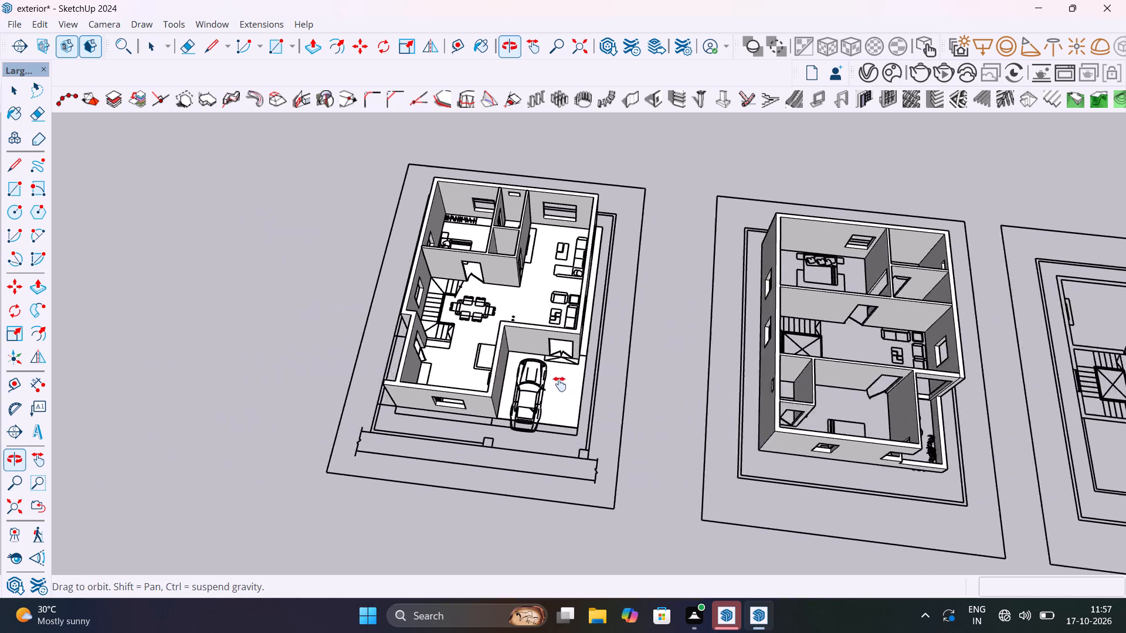
pyautogui.keyDown('shift'); pyautogui.moveTo(559, 384); pyautogui.dragTo(770, 290, button='middle'); pyautogui.keyUp('shift')
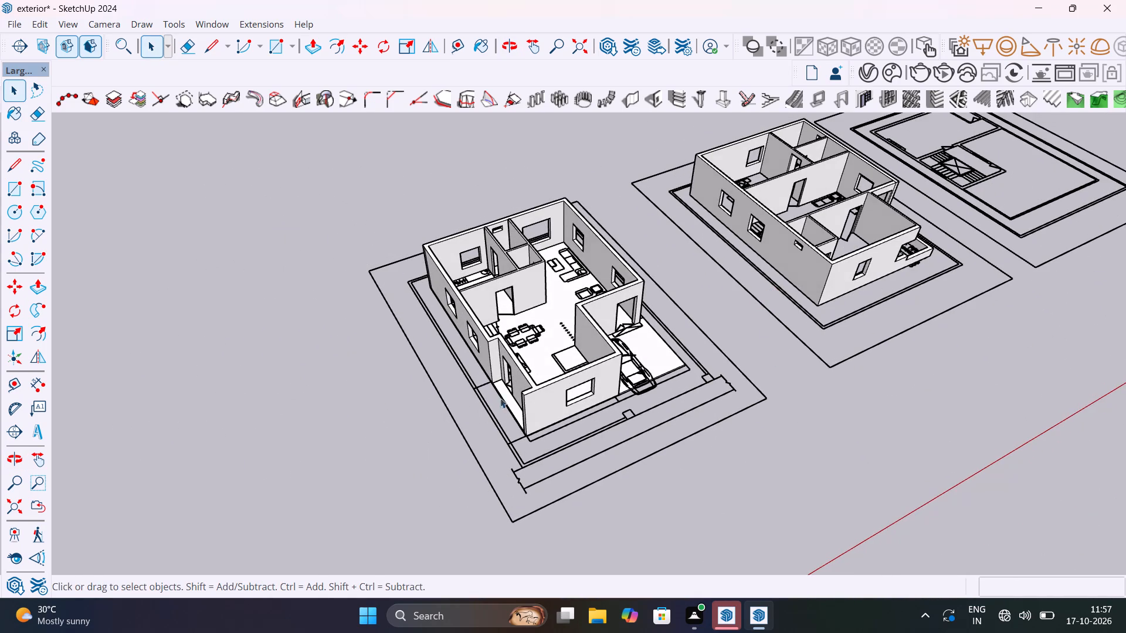
pyautogui.scroll(6, 504, 396)
pyautogui.scroll(1, 554, 445)
pyautogui.moveTo(554, 444); pyautogui.dragTo(672, 399, button='middle')
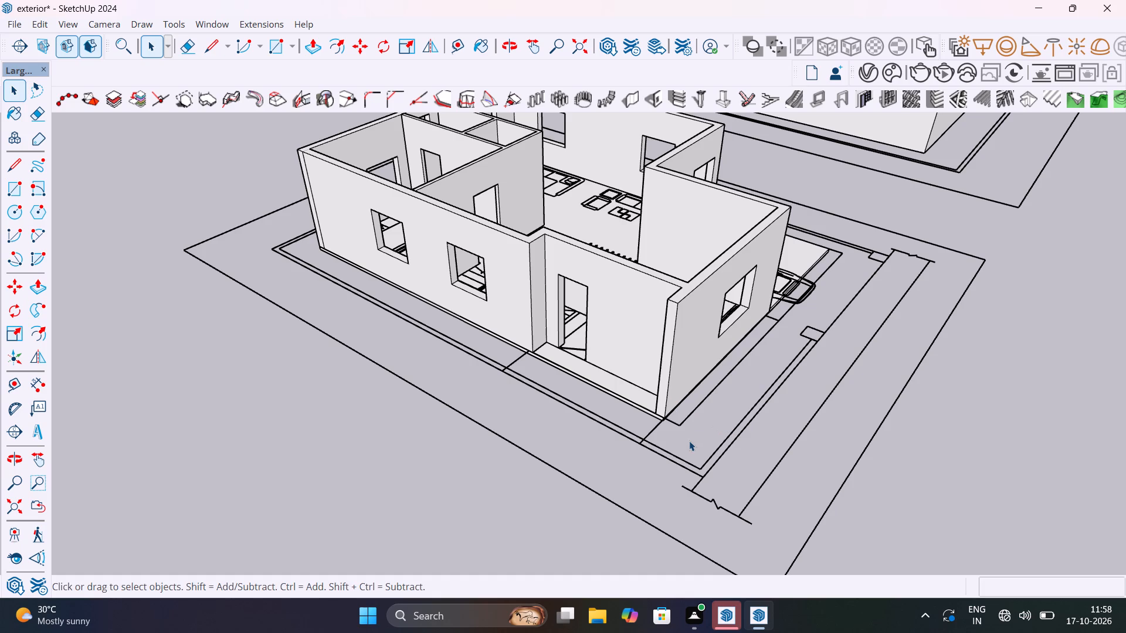
pyautogui.scroll(-4, 689, 441)
pyautogui.moveTo(701, 428); pyautogui.dragTo(639, 513, button='middle')
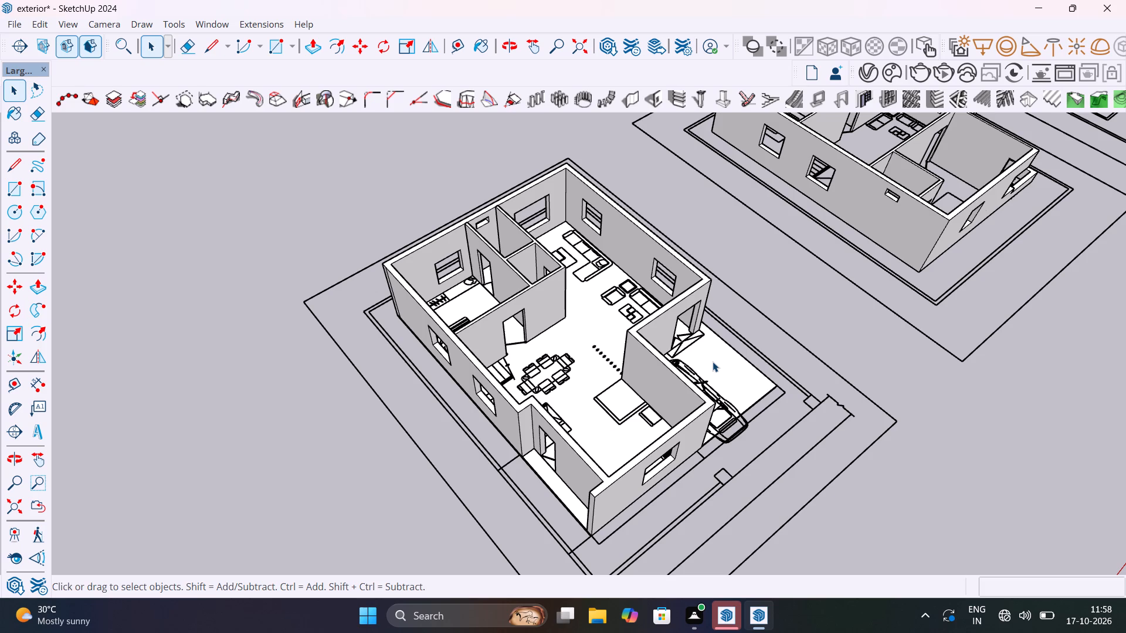
pyautogui.scroll(2, 413, 315)
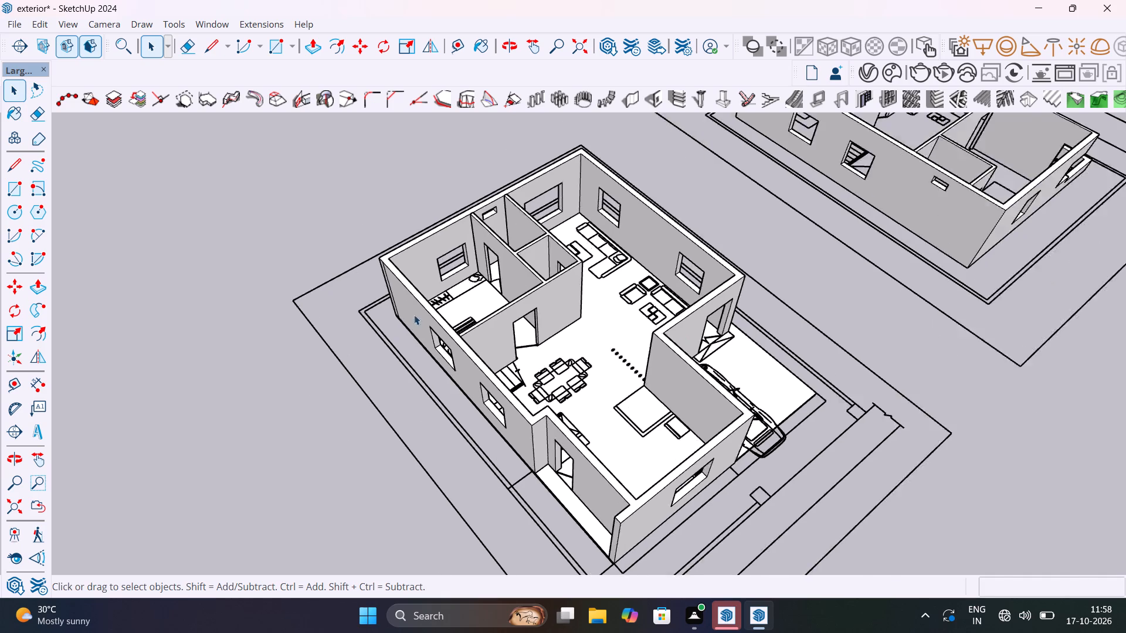
pyautogui.scroll(7, 414, 315)
pyautogui.moveTo(481, 335); pyautogui.dragTo(776, 411, button='middle')
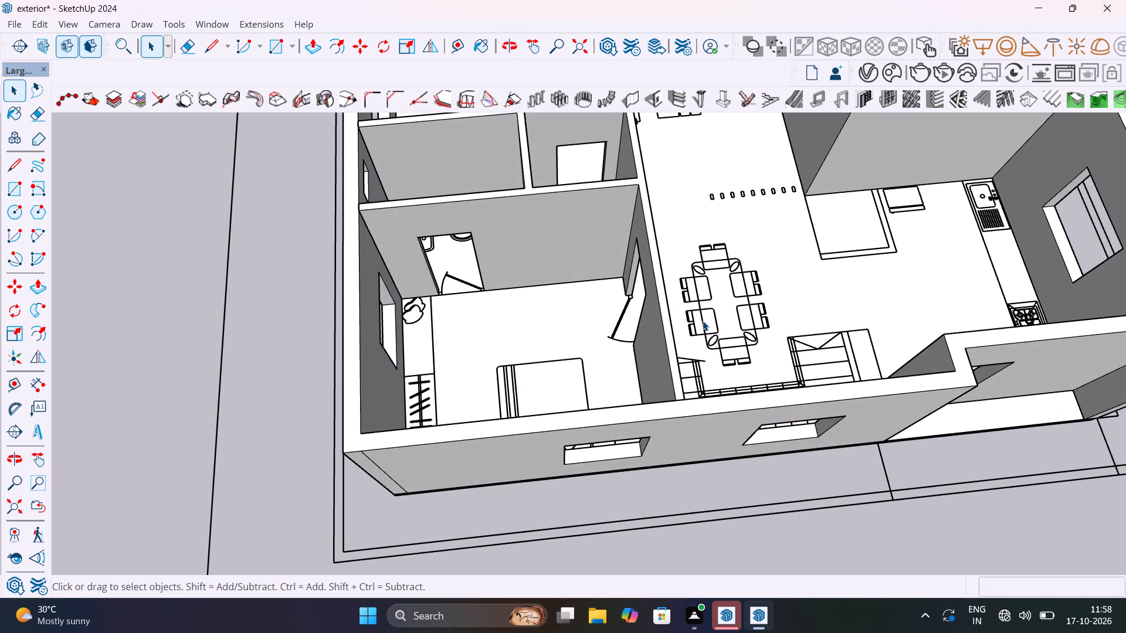
pyautogui.scroll(-7, 703, 321)
pyautogui.moveTo(799, 301); pyautogui.dragTo(619, 234, button='middle')
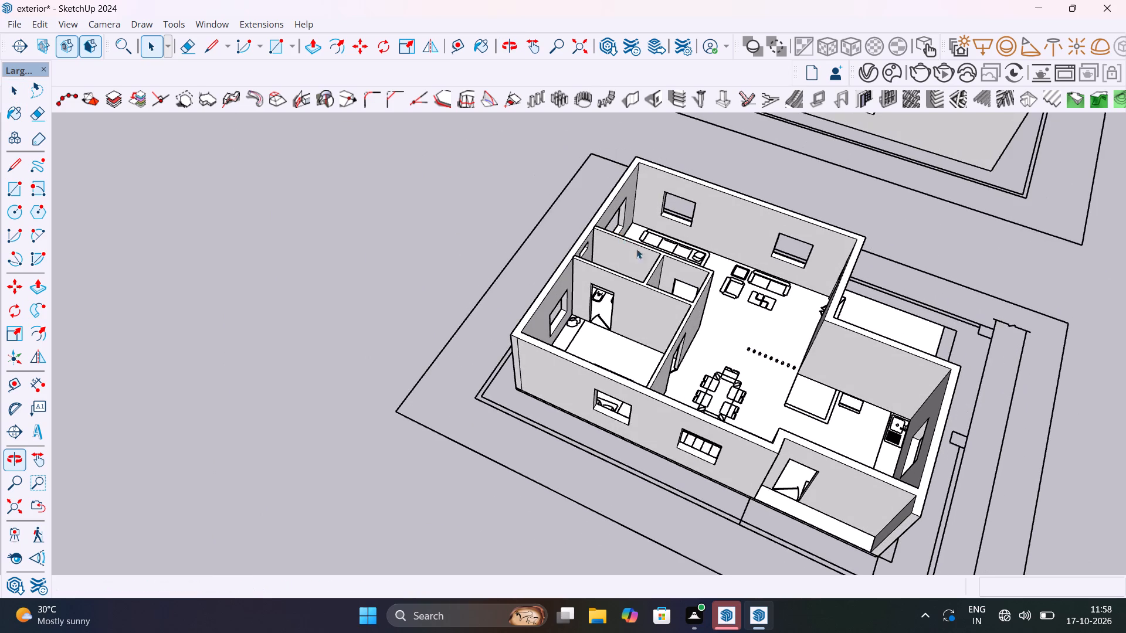
pyautogui.scroll(9, 708, 298)
pyautogui.moveTo(698, 378); pyautogui.dragTo(467, 323, button='middle')
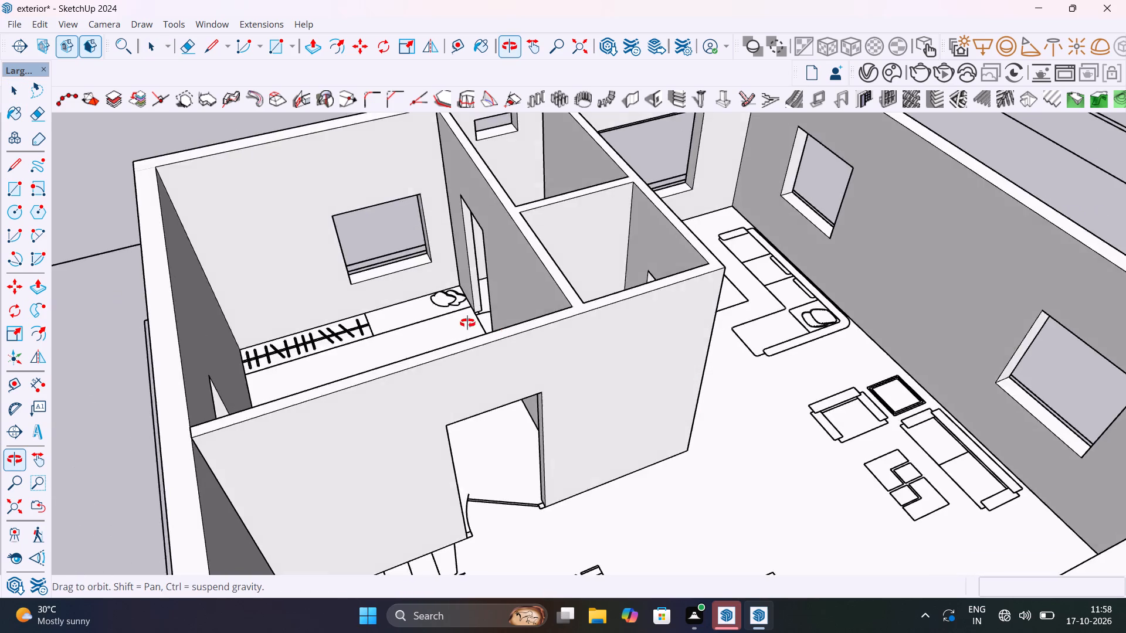
pyautogui.moveTo(467, 323); pyautogui.dragTo(506, 322, button='middle')
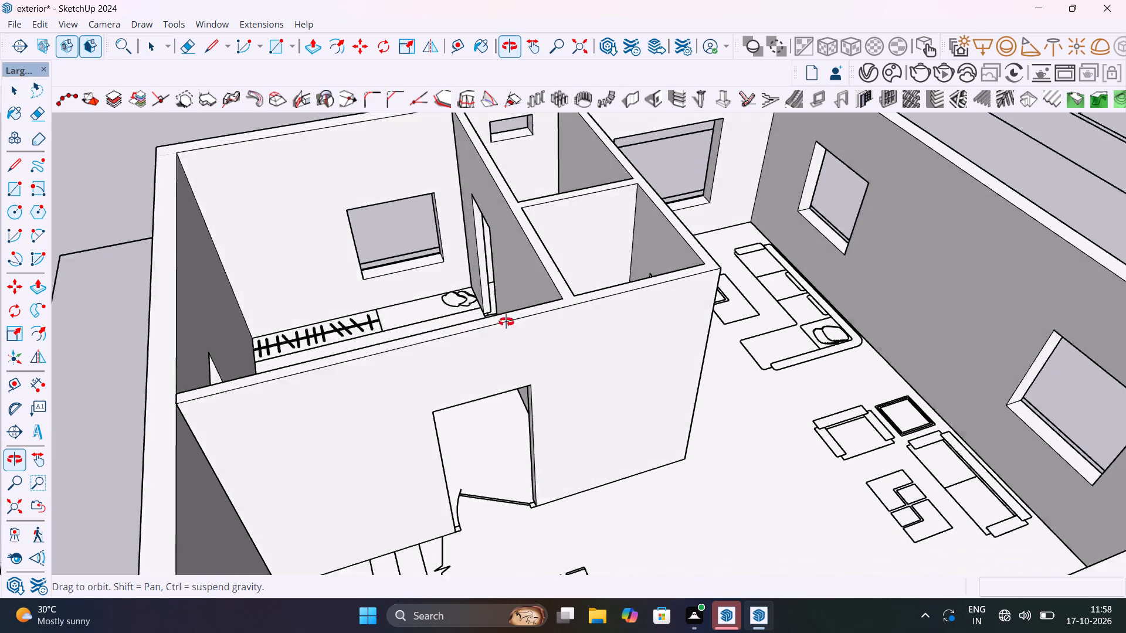
pyautogui.moveTo(506, 322); pyautogui.dragTo(887, 499, button='middle')
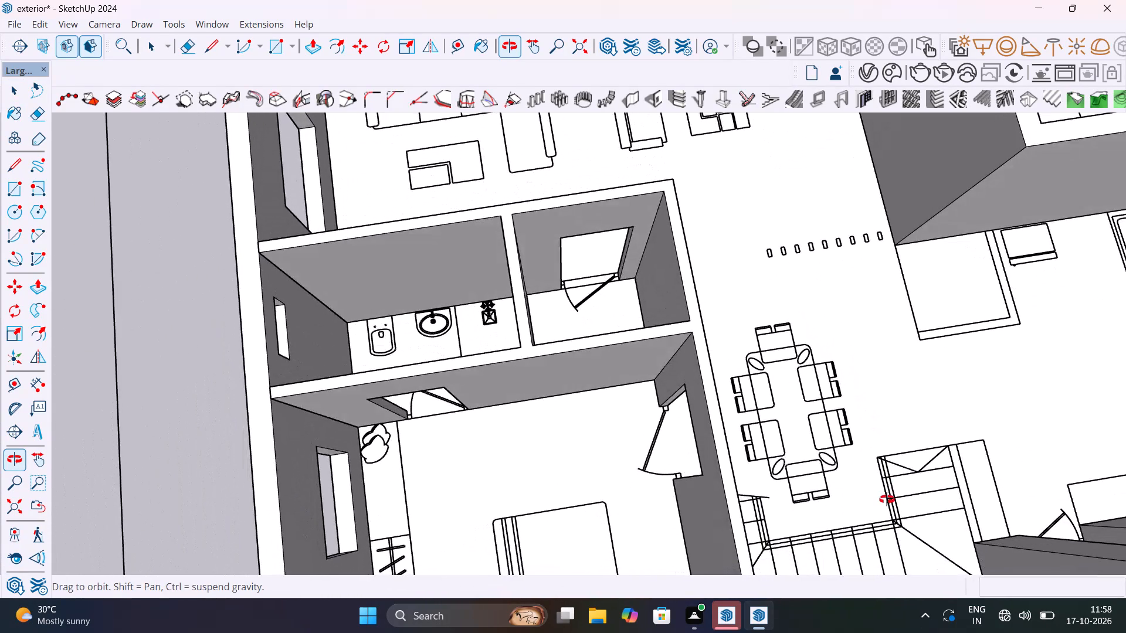
pyautogui.moveTo(887, 499); pyautogui.dragTo(741, 282, button='middle')
pyautogui.scroll(-9, 741, 282)
pyautogui.moveTo(812, 288); pyautogui.dragTo(619, 314, button='middle')
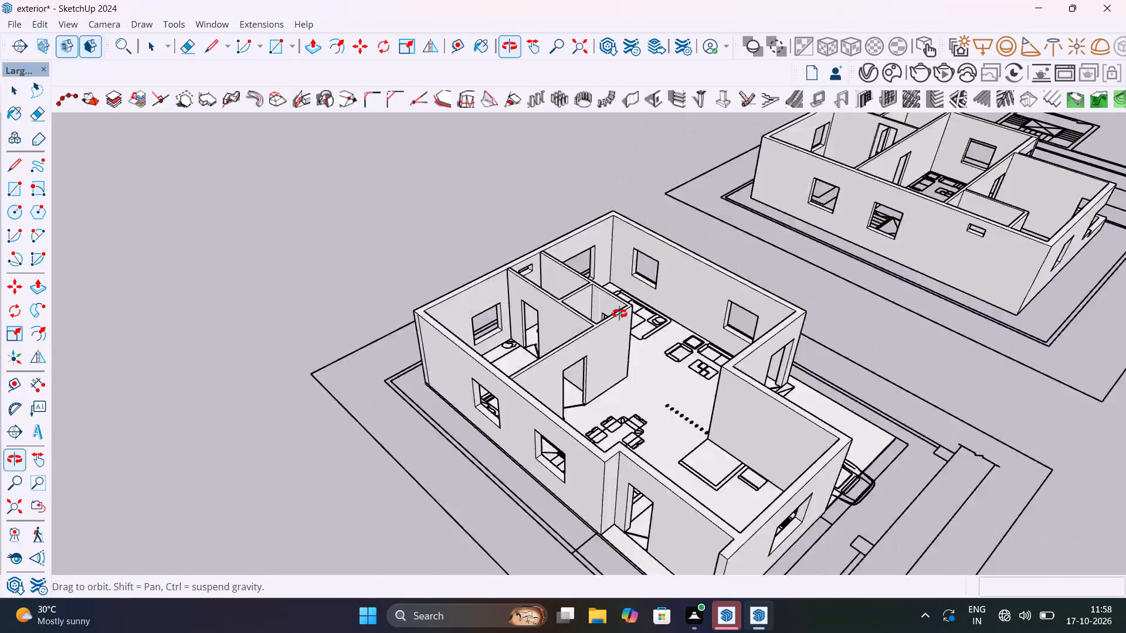
pyautogui.moveTo(619, 314); pyautogui.dragTo(381, 308, button='middle')
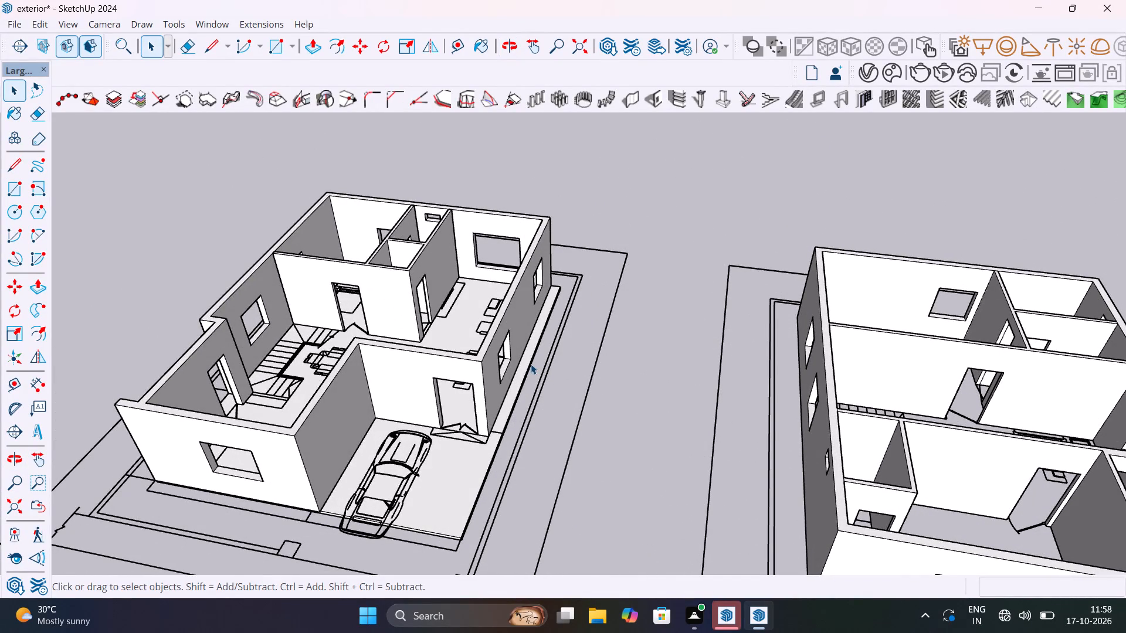
pyautogui.moveTo(538, 367); pyautogui.dragTo(409, 285, button='middle')
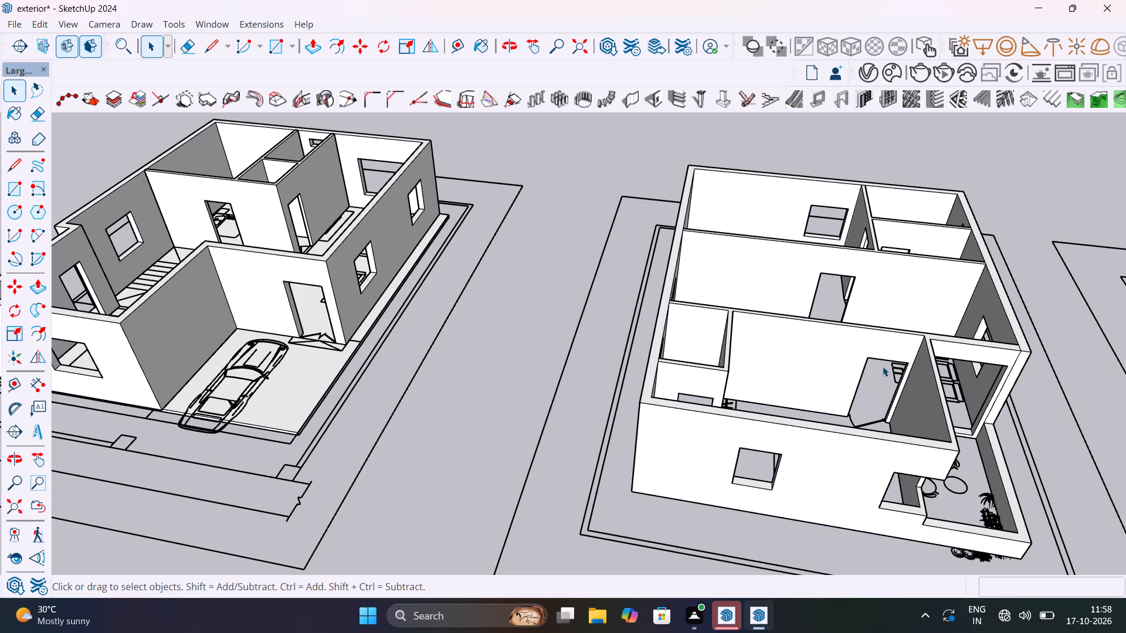
pyautogui.scroll(-6, 913, 338)
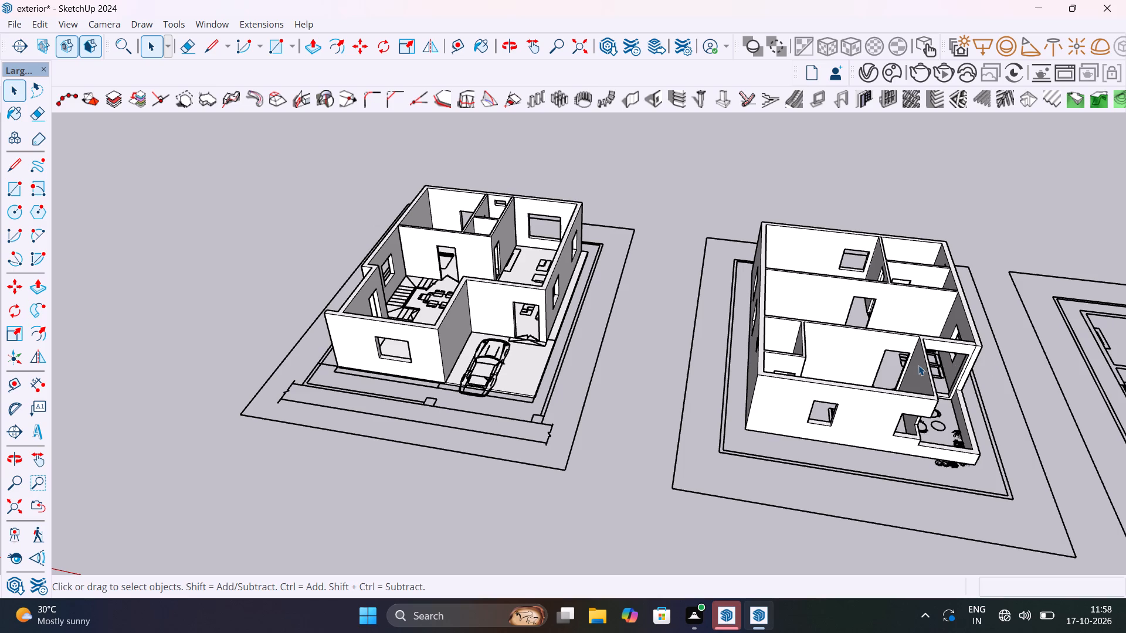
pyautogui.scroll(-1, 903, 365)
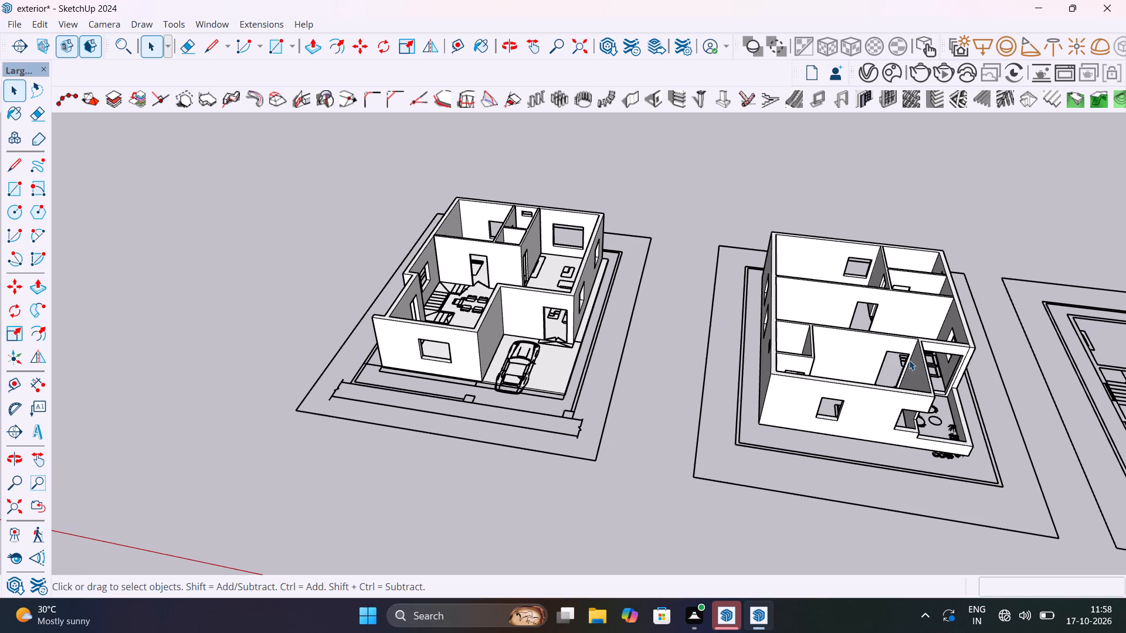
pyautogui.scroll(2, 953, 417)
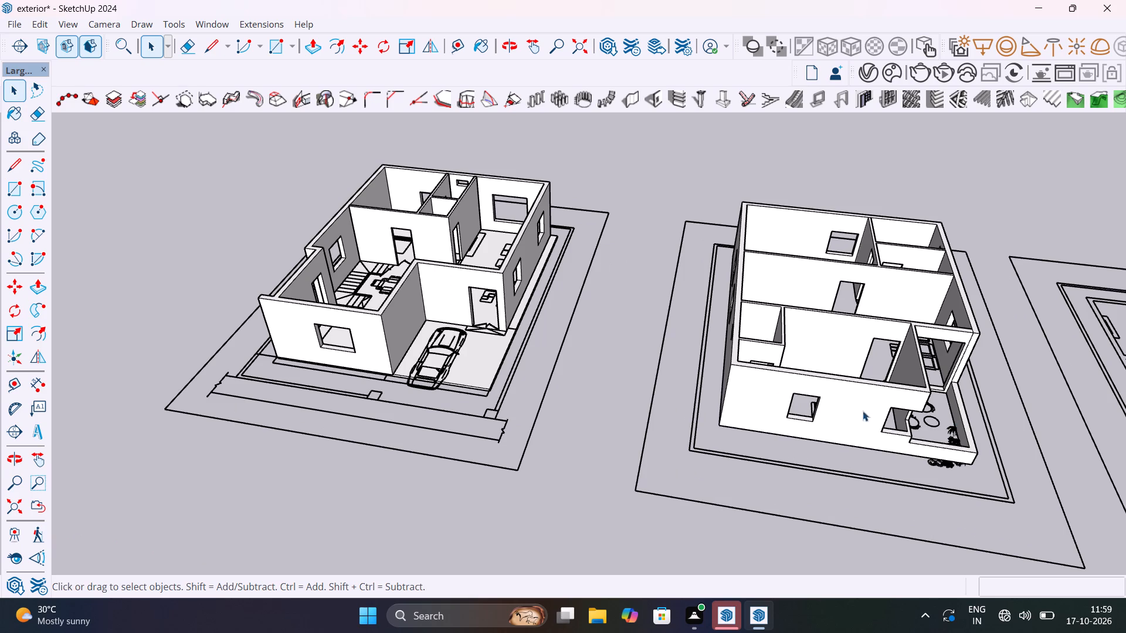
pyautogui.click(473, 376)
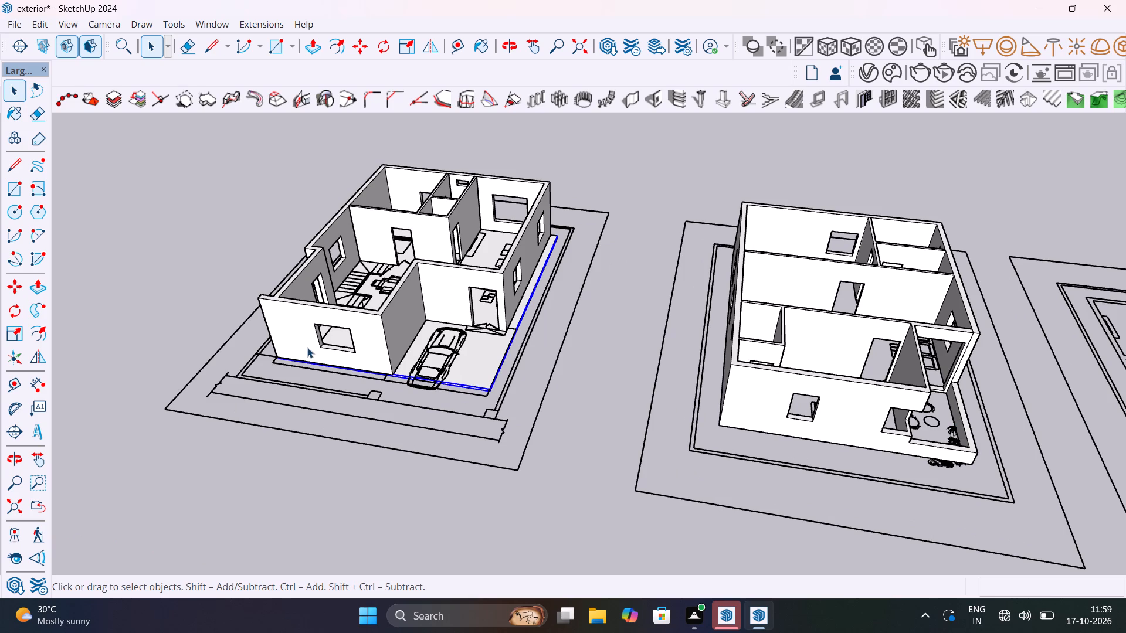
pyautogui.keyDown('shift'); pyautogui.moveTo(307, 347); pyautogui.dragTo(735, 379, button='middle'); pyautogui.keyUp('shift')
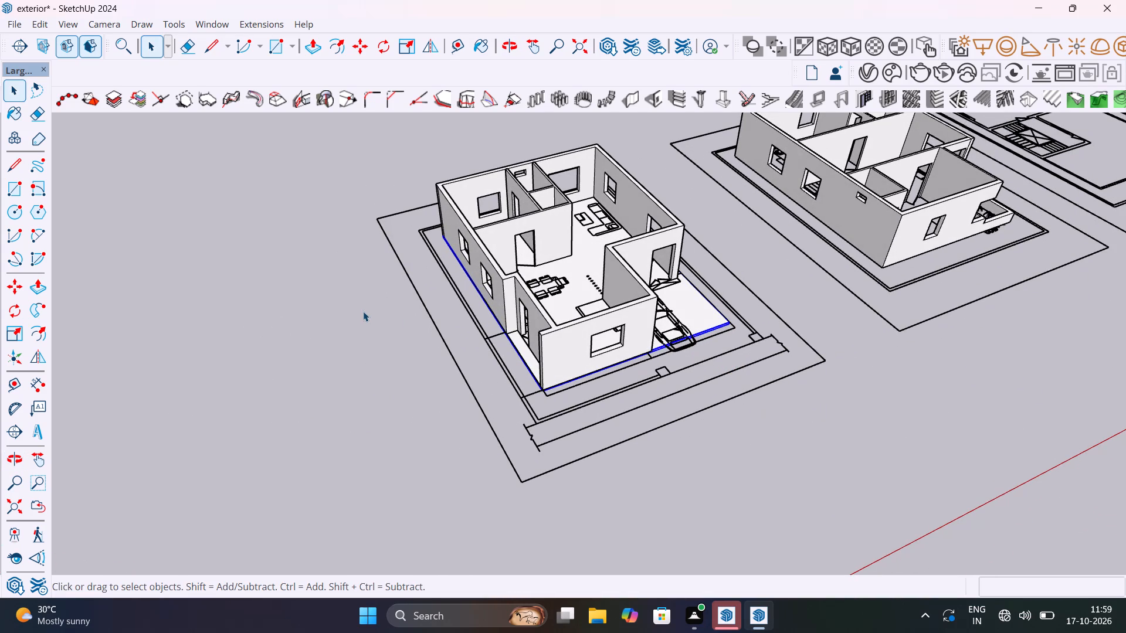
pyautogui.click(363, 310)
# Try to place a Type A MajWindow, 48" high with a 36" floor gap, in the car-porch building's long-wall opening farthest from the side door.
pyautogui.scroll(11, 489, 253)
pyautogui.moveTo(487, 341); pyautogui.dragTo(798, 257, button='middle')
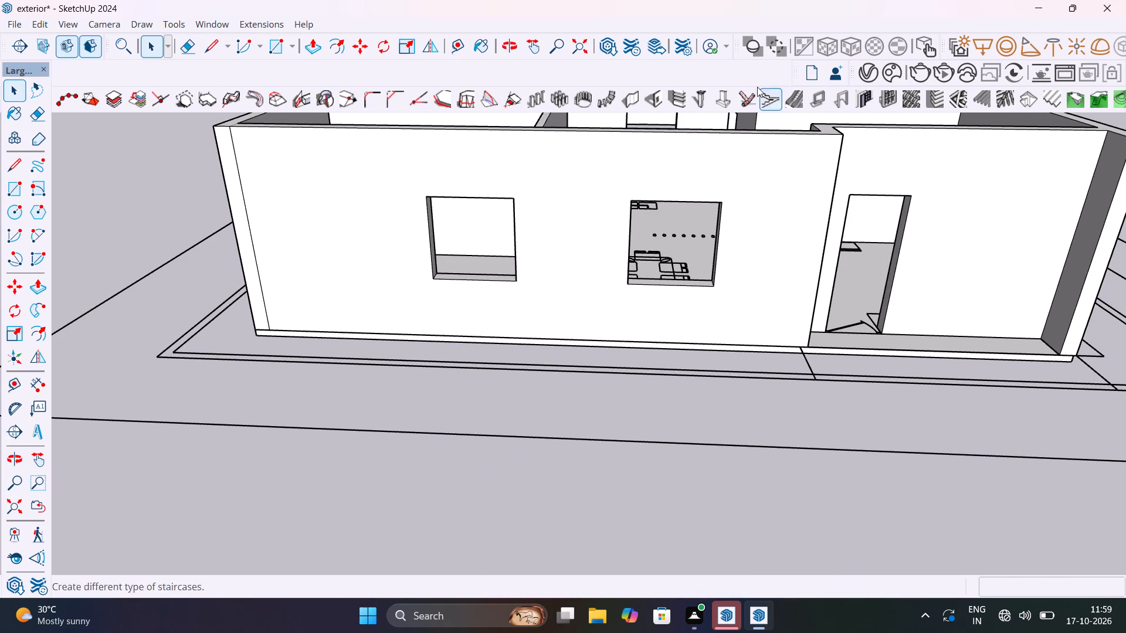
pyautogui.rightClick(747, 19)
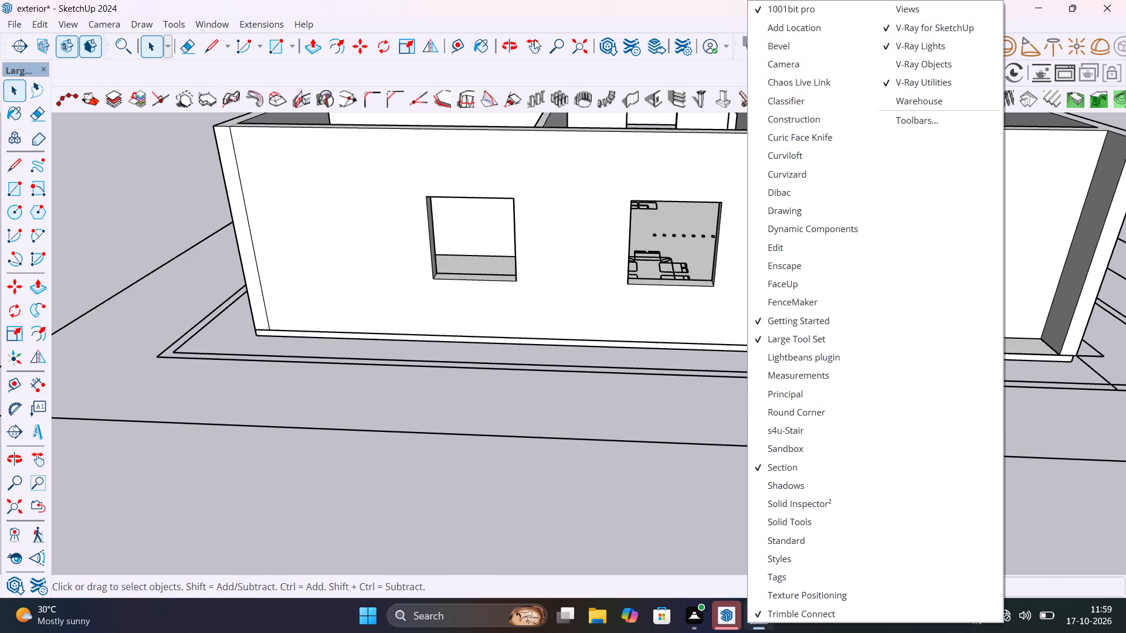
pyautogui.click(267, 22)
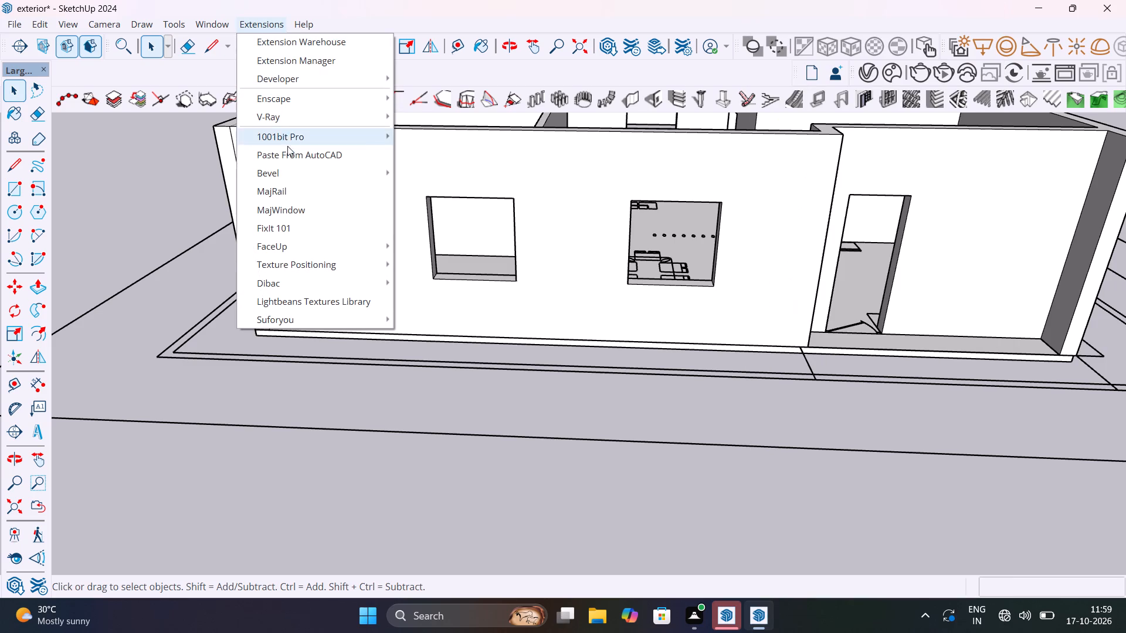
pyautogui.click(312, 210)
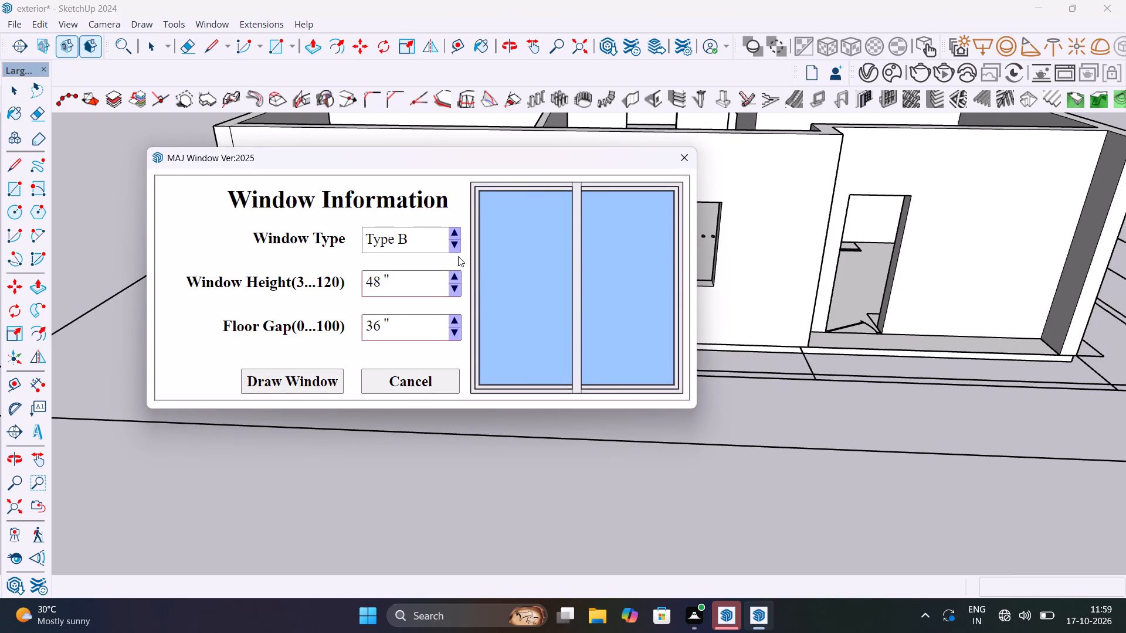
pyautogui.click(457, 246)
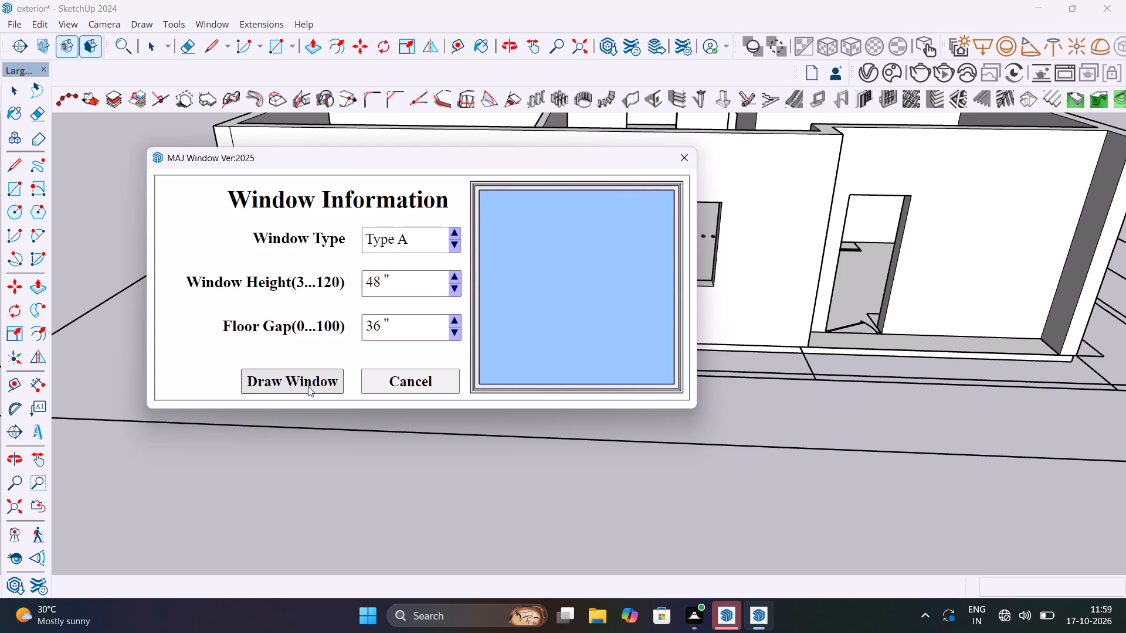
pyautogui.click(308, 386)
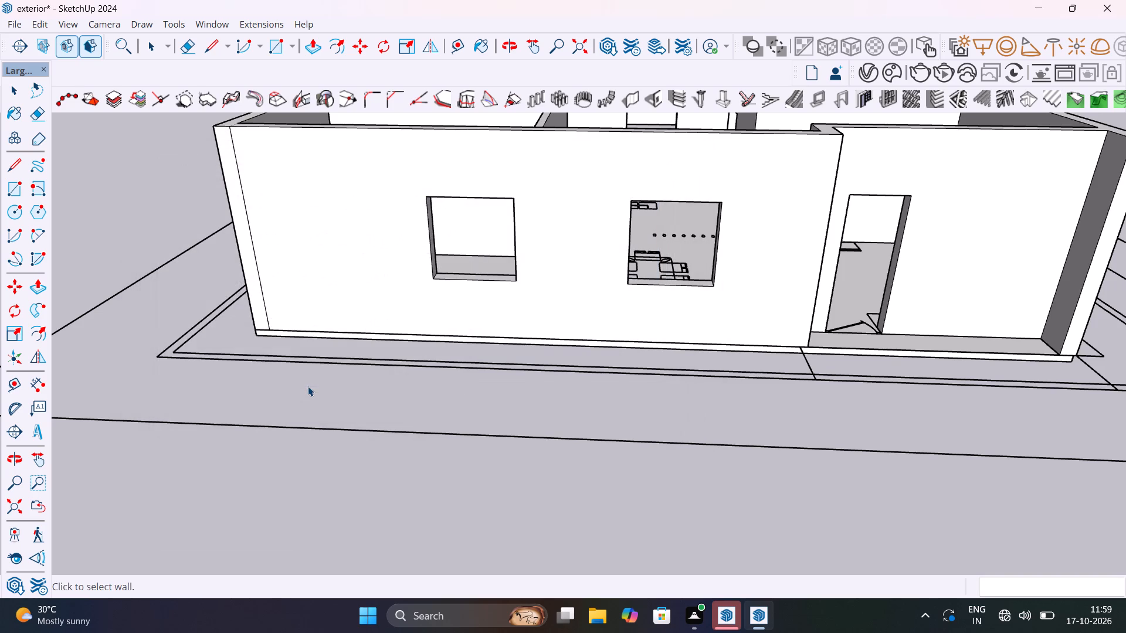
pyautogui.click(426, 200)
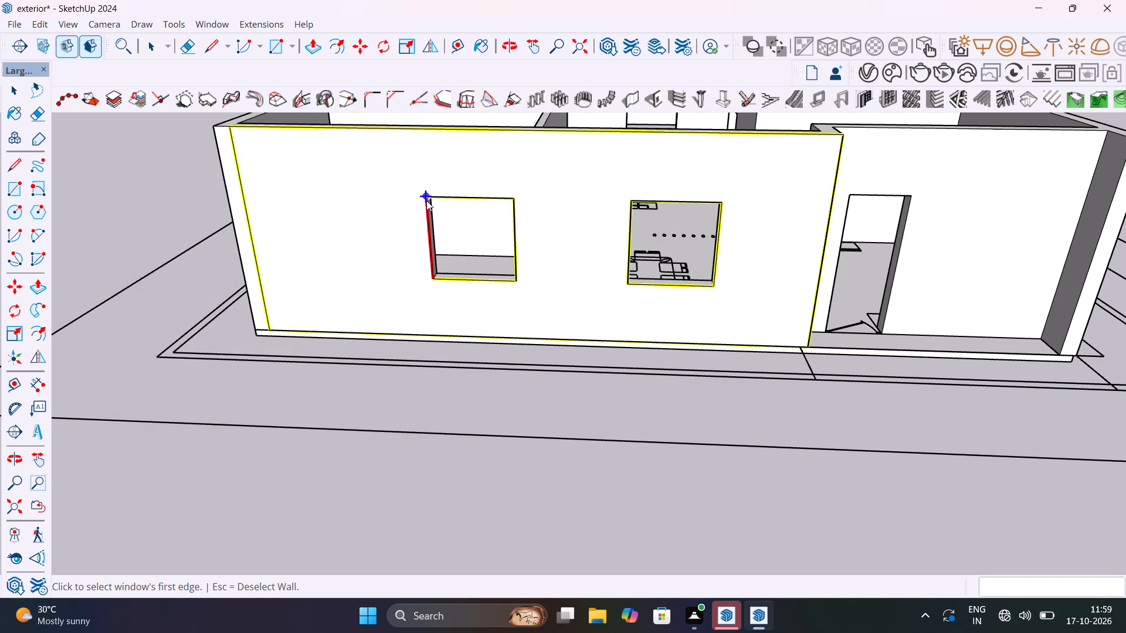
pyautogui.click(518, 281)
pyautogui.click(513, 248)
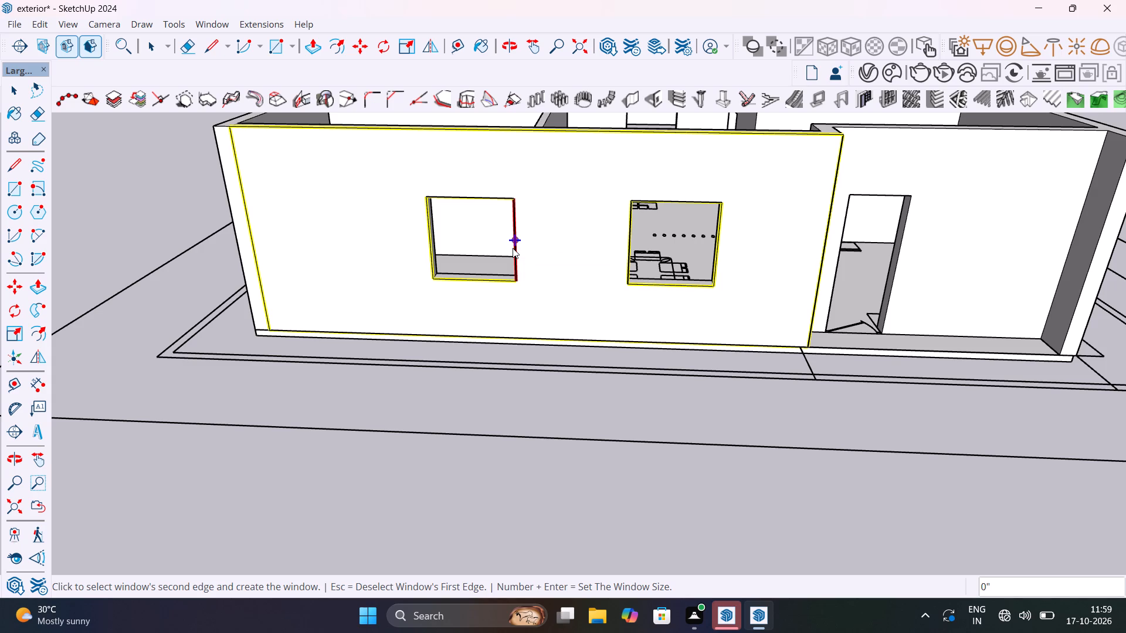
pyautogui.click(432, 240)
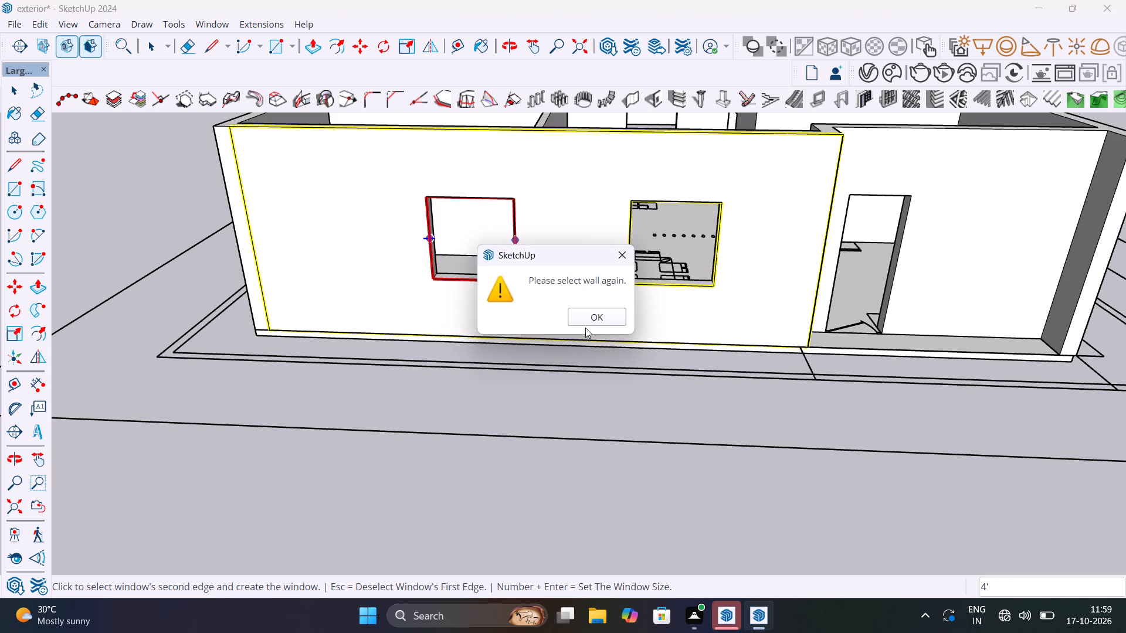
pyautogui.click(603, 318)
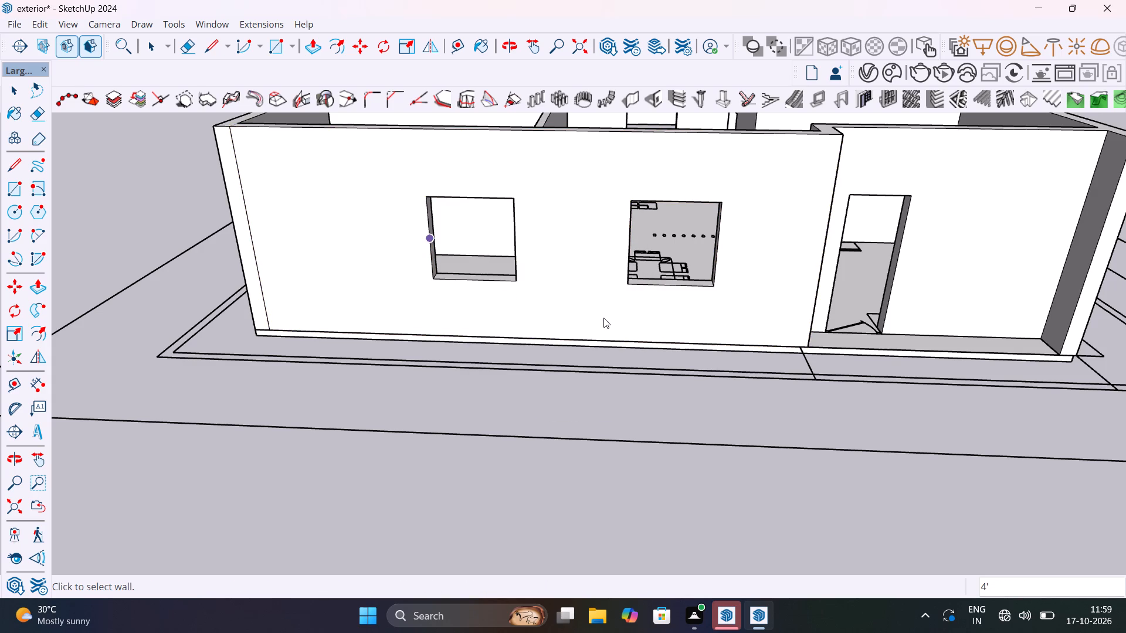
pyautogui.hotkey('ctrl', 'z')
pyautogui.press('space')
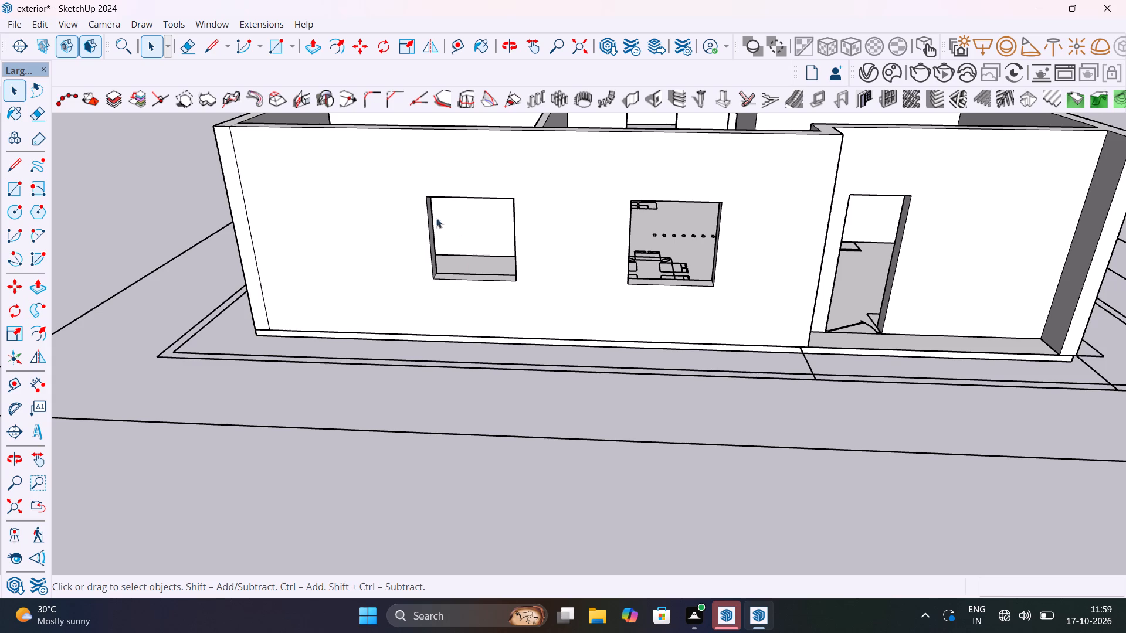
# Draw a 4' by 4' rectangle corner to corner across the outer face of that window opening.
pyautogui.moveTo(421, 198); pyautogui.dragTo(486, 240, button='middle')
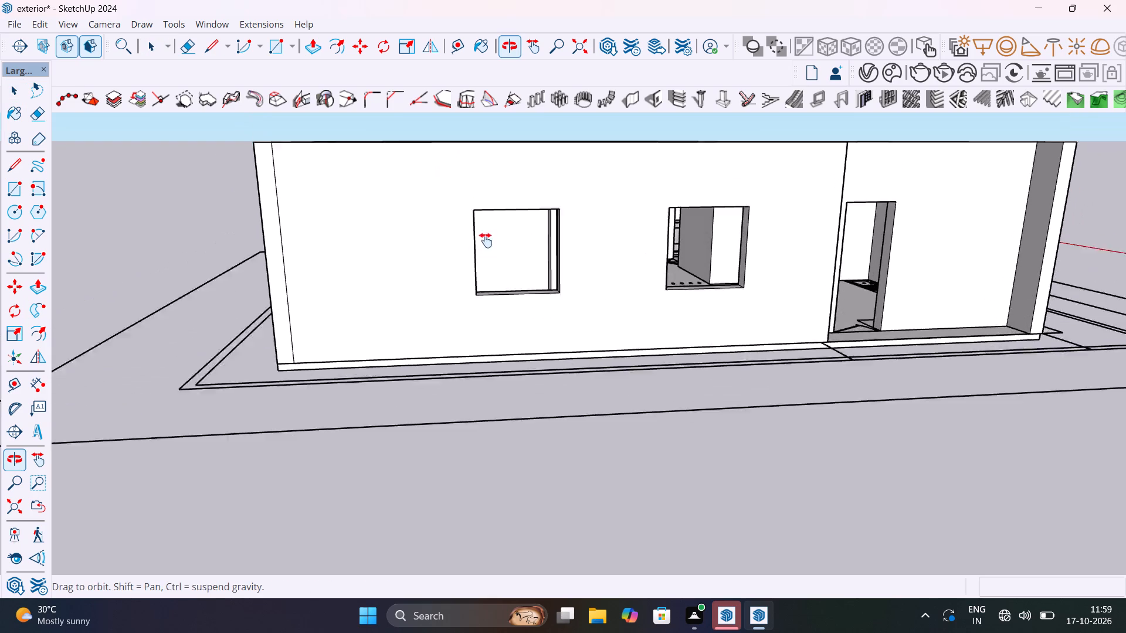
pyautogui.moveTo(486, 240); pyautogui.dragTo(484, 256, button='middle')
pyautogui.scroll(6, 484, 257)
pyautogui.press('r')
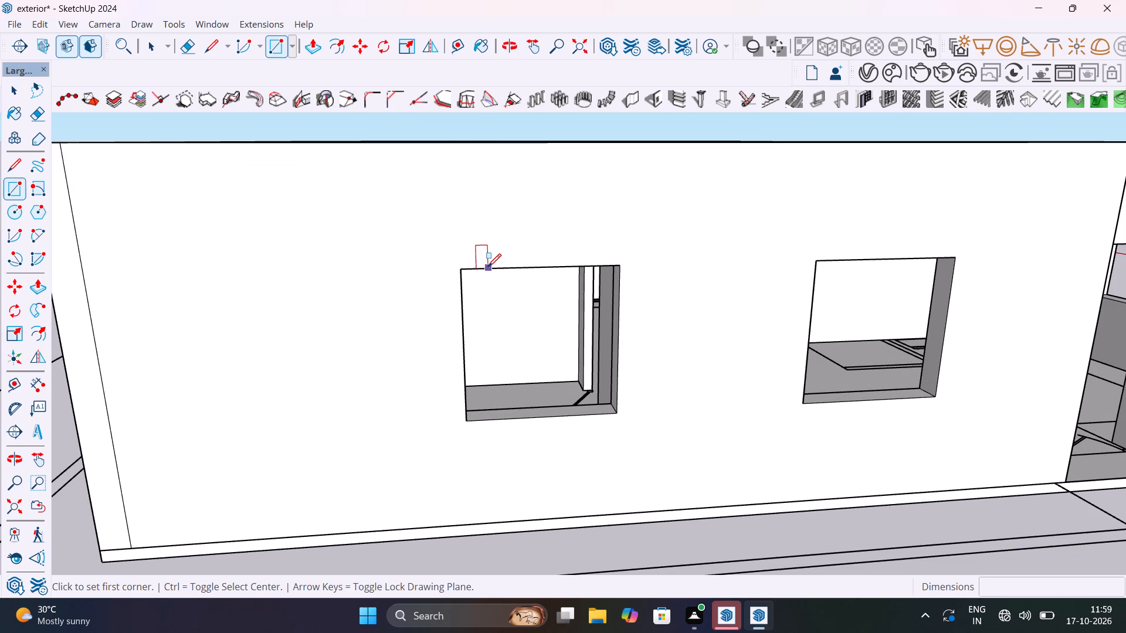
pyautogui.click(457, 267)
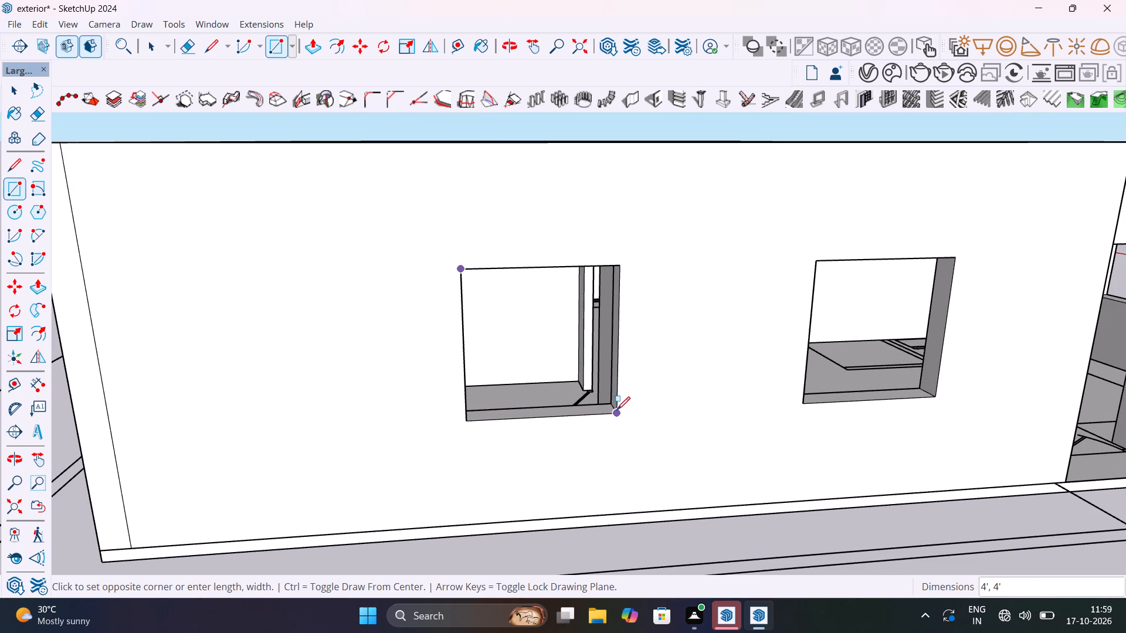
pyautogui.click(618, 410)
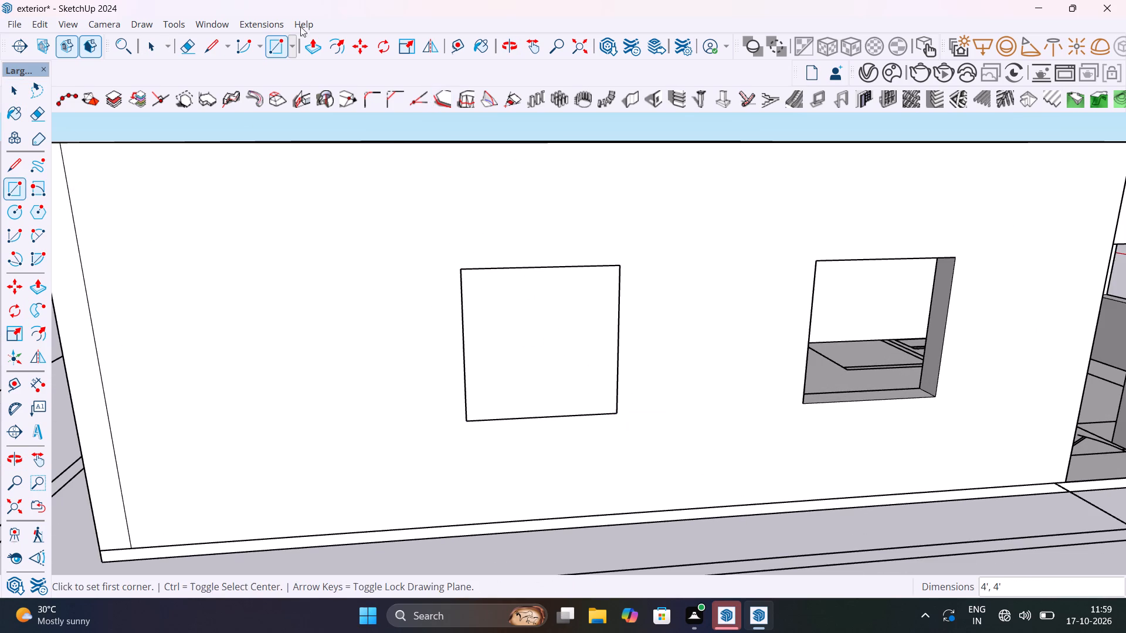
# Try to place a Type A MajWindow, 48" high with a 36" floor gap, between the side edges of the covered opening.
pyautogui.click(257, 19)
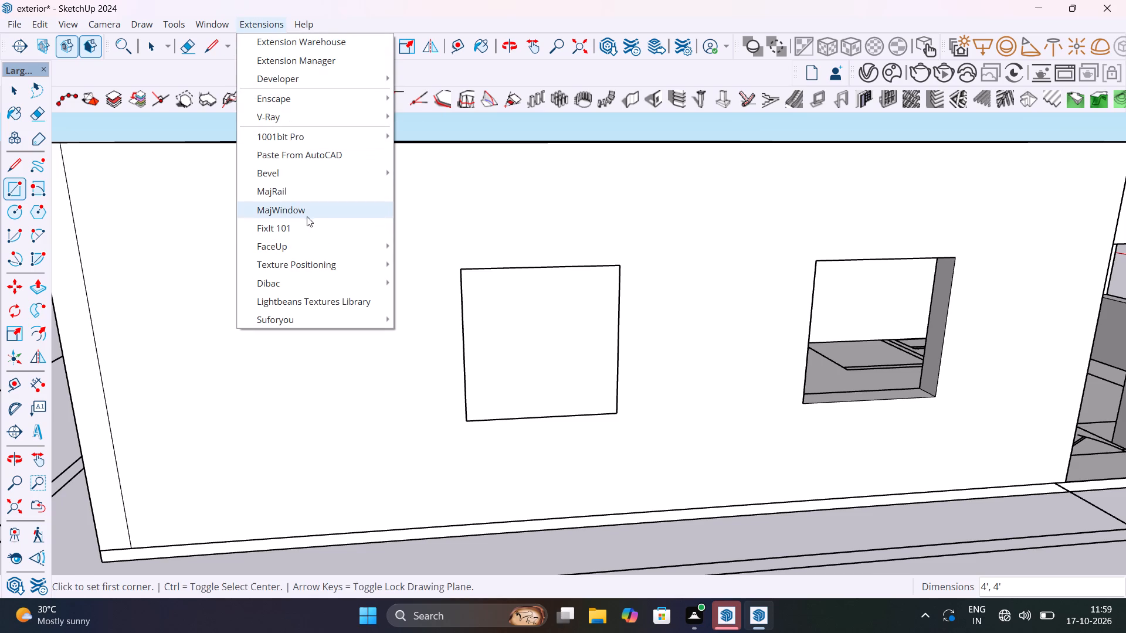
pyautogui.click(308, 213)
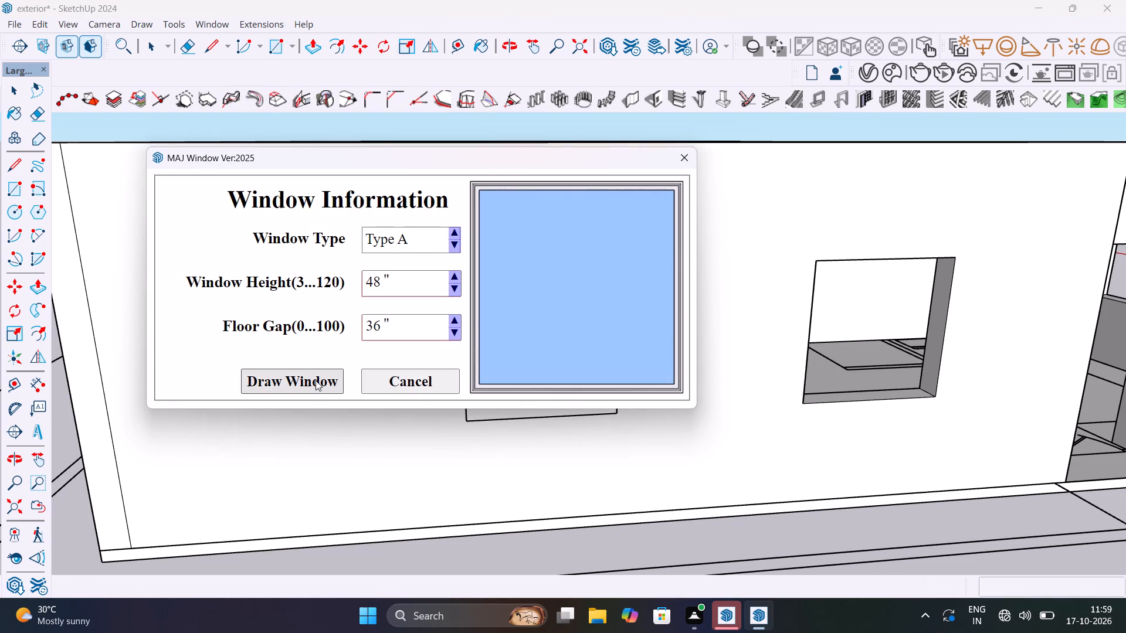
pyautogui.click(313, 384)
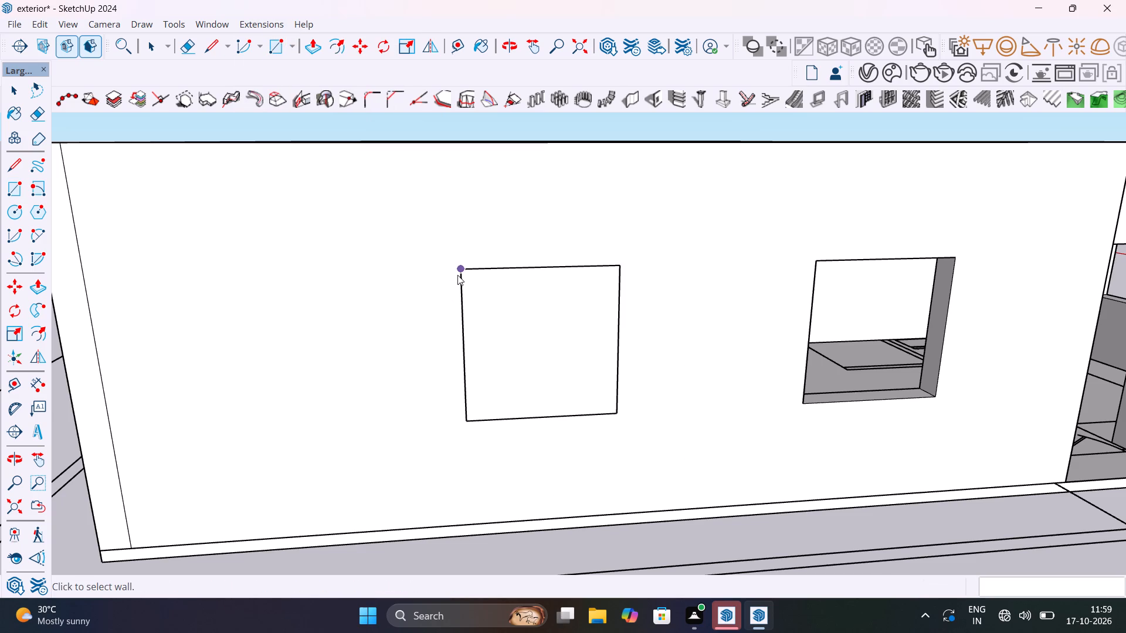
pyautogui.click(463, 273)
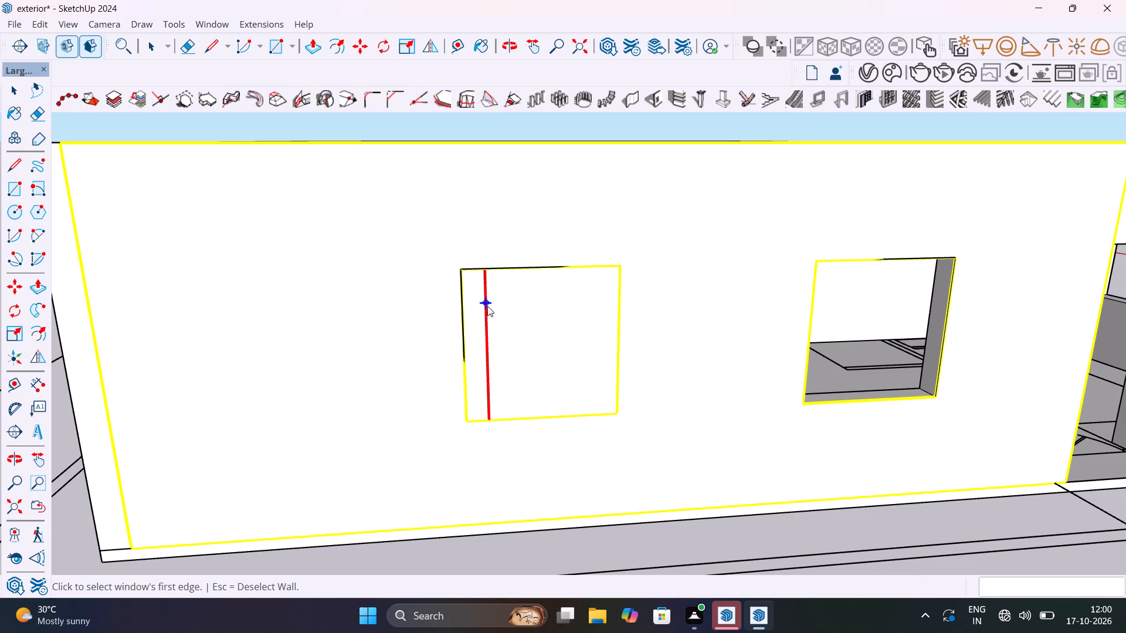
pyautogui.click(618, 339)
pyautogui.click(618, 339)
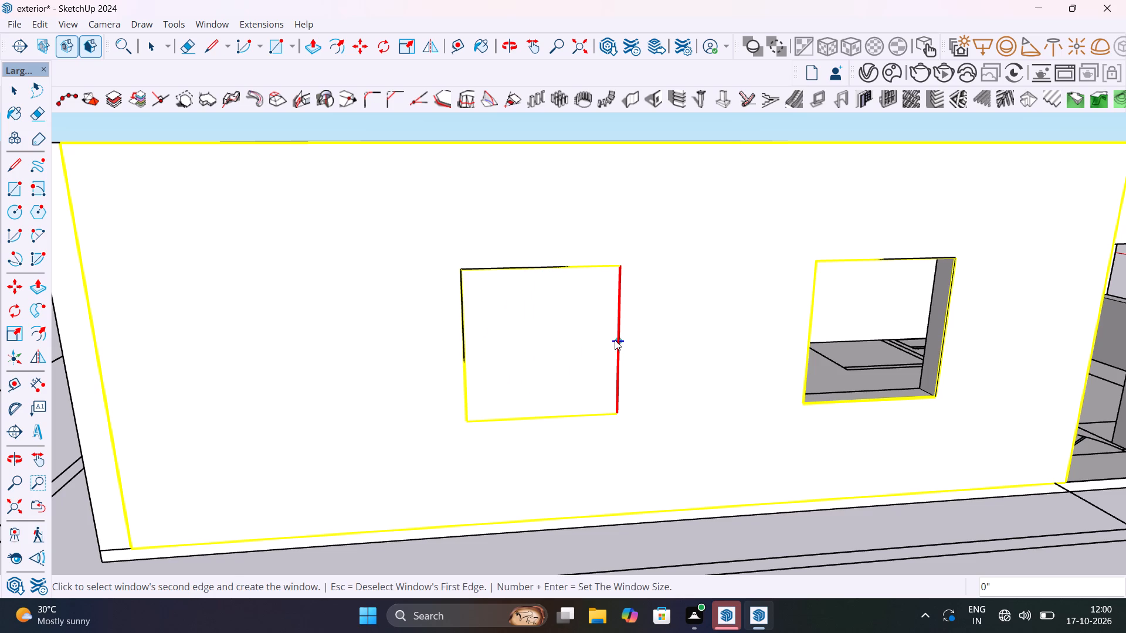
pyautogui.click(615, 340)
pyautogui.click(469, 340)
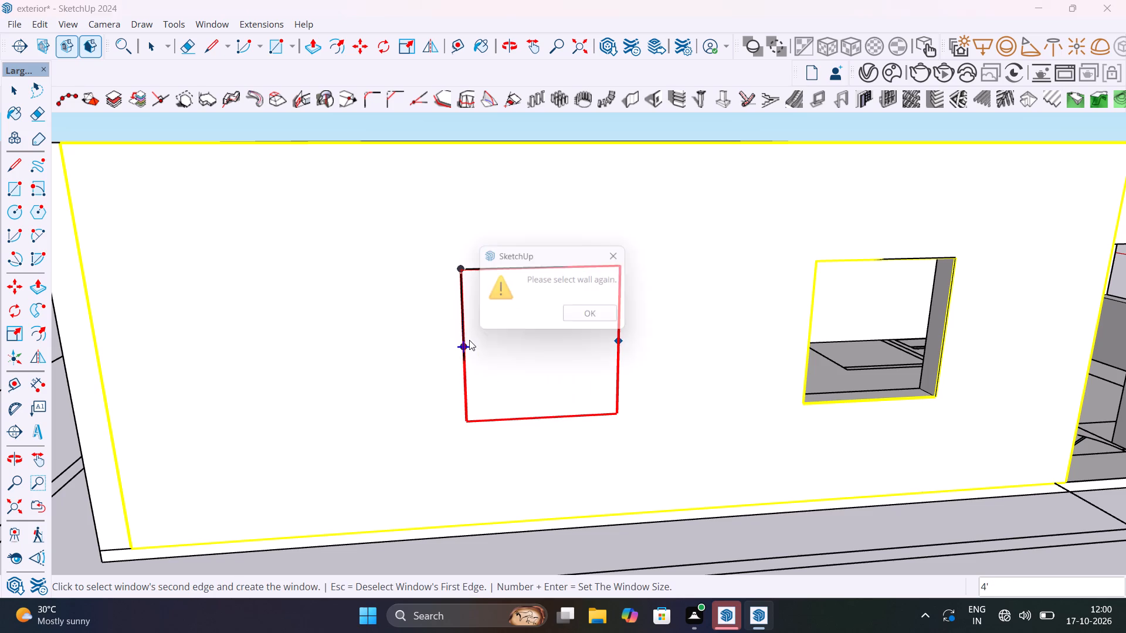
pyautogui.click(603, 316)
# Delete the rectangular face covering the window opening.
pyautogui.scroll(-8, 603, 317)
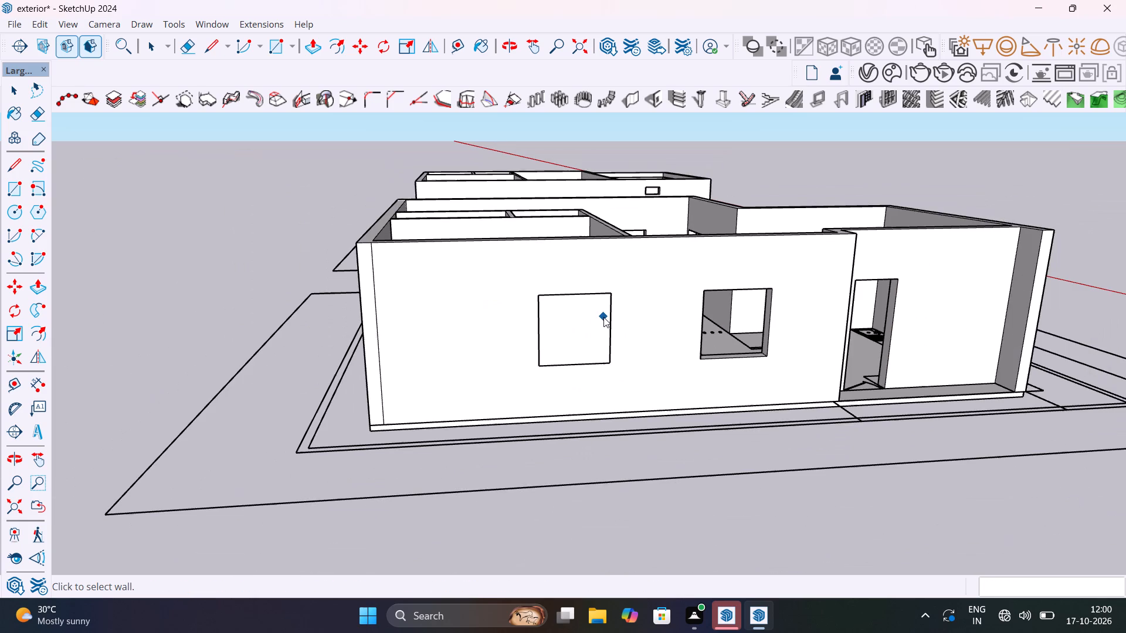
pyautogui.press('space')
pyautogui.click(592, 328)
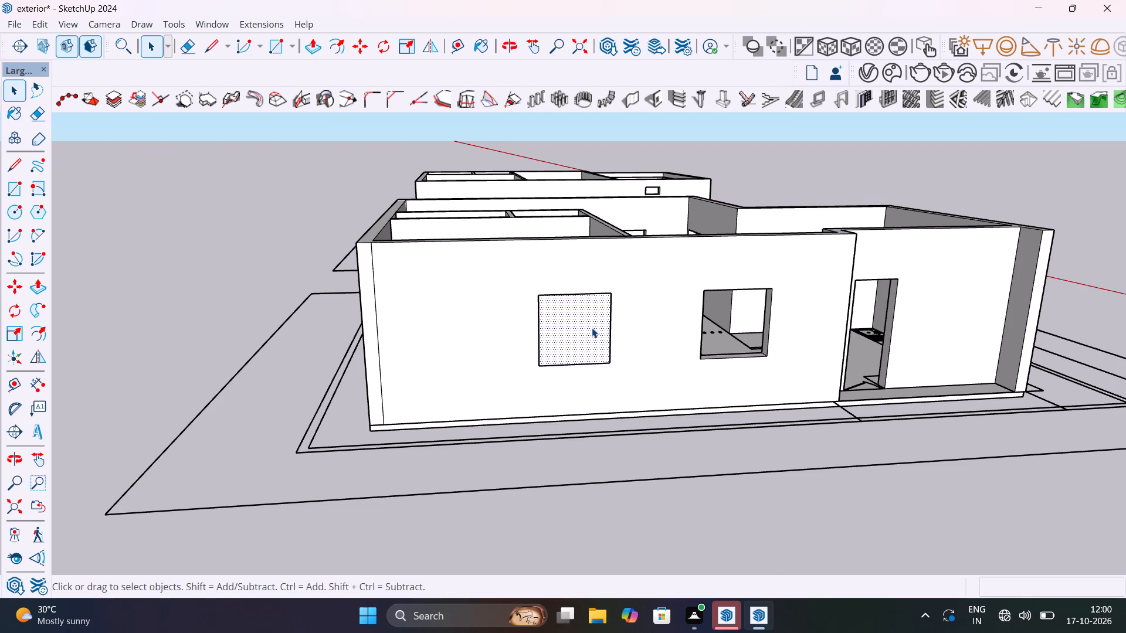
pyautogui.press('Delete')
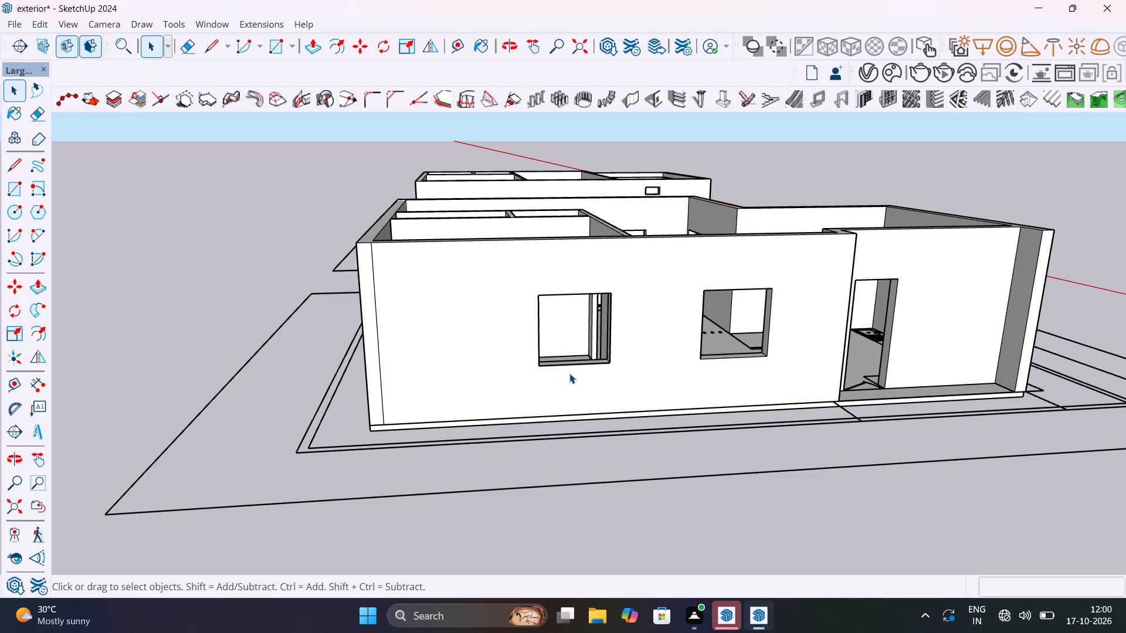
# Draw a 4' line along the middle of the opening's sill, between the midpoints of its two short edges.
pyautogui.moveTo(568, 373); pyautogui.dragTo(521, 448, button='middle')
pyautogui.scroll(2, 570, 374)
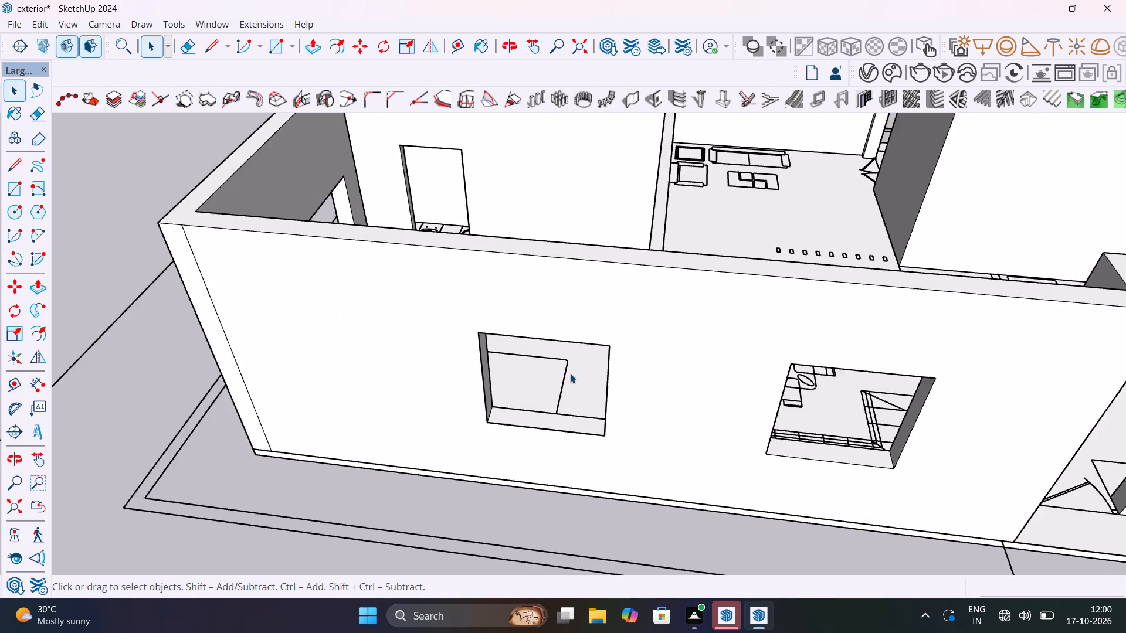
pyautogui.scroll(4, 570, 373)
pyautogui.moveTo(585, 383); pyautogui.dragTo(562, 325, button='middle')
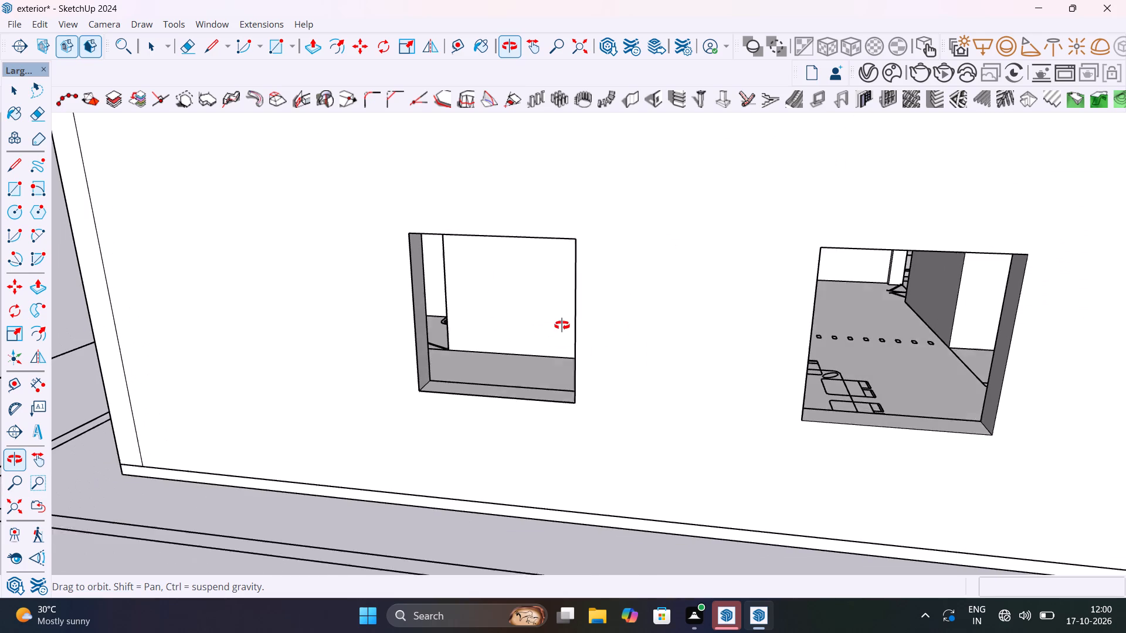
pyautogui.moveTo(562, 325); pyautogui.dragTo(633, 407, button='middle')
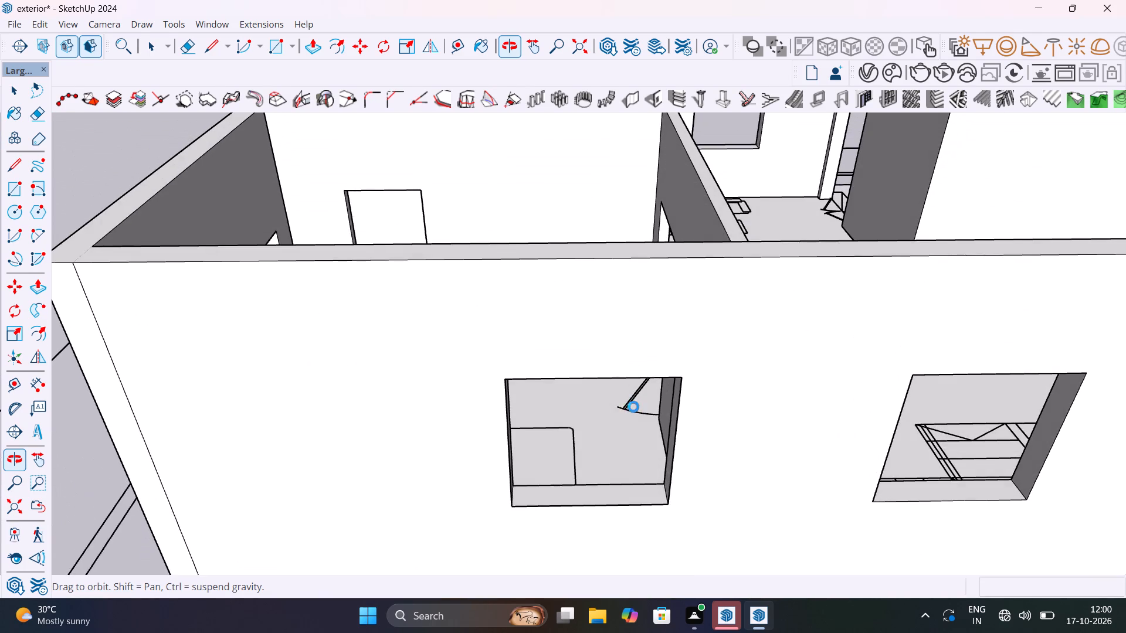
pyautogui.moveTo(633, 407); pyautogui.dragTo(585, 328, button='middle')
pyautogui.scroll(8, 504, 431)
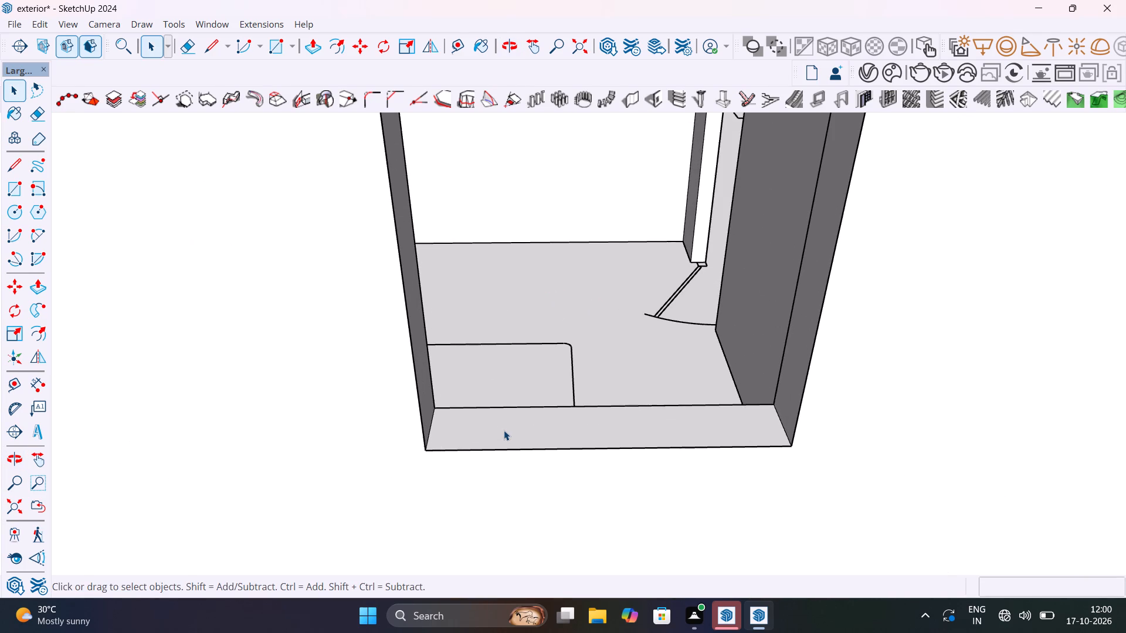
pyautogui.press('l')
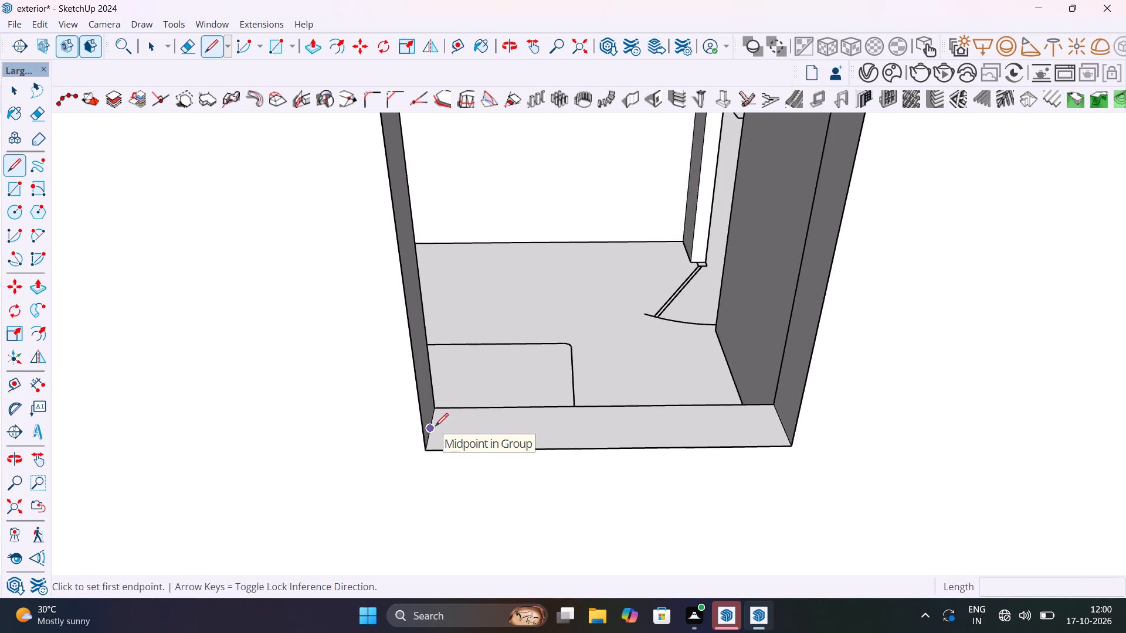
pyautogui.click(435, 426)
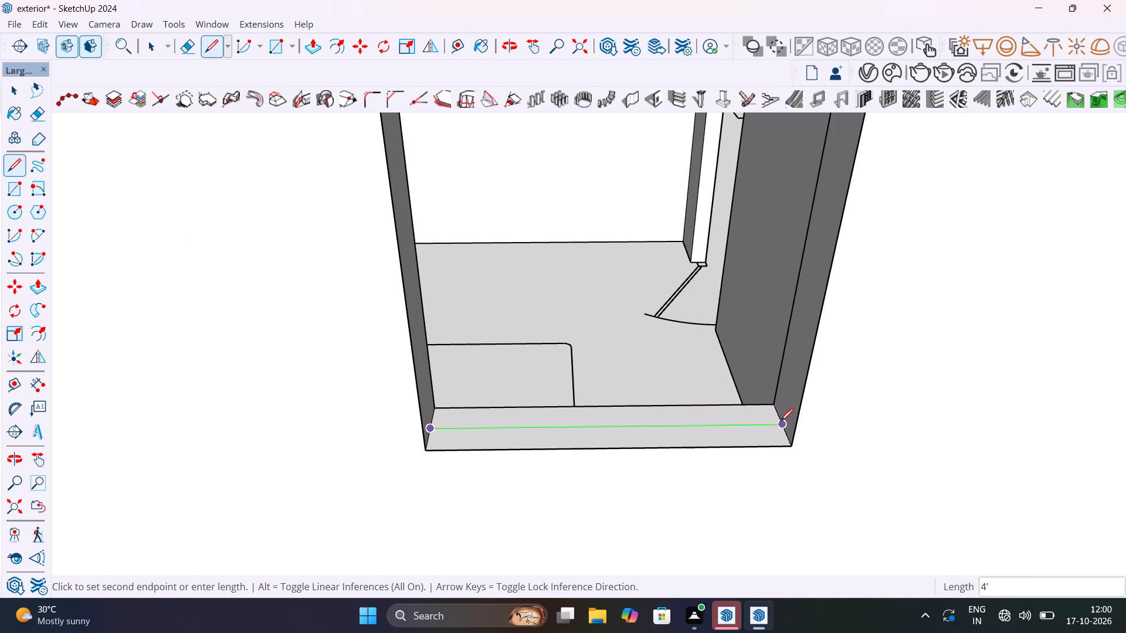
pyautogui.click(780, 421)
# Continue with a 4' vertical line up the middle of the opening's side reveal to the midpoint at its top.
pyautogui.scroll(-7, 793, 370)
pyautogui.keyDown('shift'); pyautogui.moveTo(793, 370); pyautogui.dragTo(816, 375, button='middle'); pyautogui.keyUp('shift')
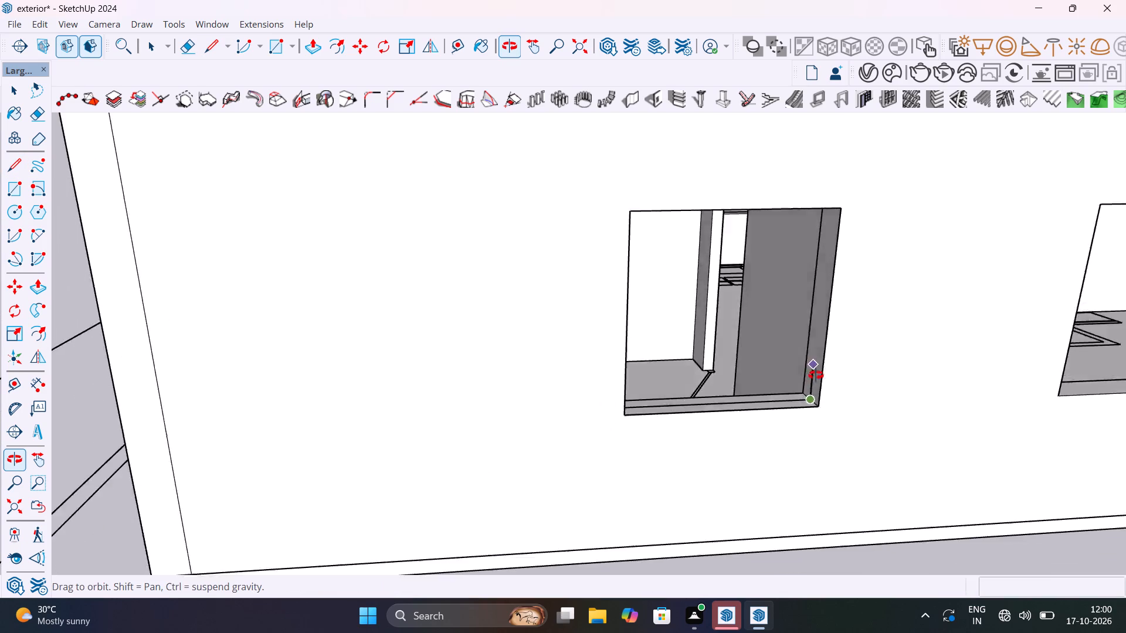
pyautogui.keyDown('shift'); pyautogui.moveTo(816, 375); pyautogui.dragTo(788, 481, button='middle'); pyautogui.keyUp('shift')
pyautogui.scroll(1, 788, 481)
pyautogui.scroll(4, 798, 300)
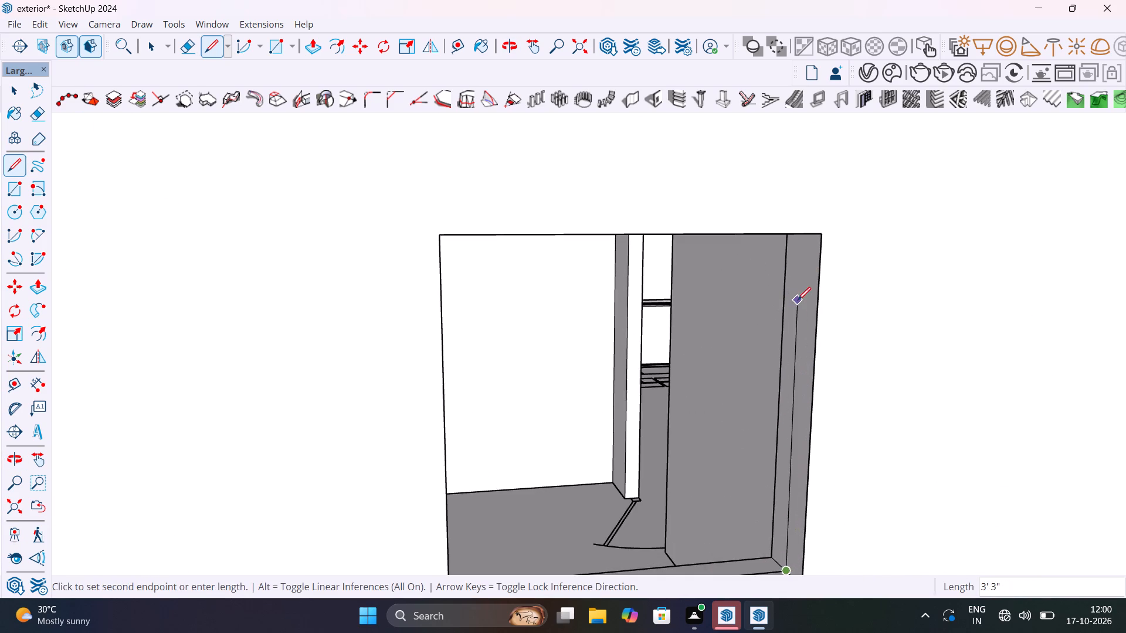
pyautogui.scroll(1, 798, 300)
pyautogui.moveTo(798, 300); pyautogui.dragTo(808, 297, button='middle')
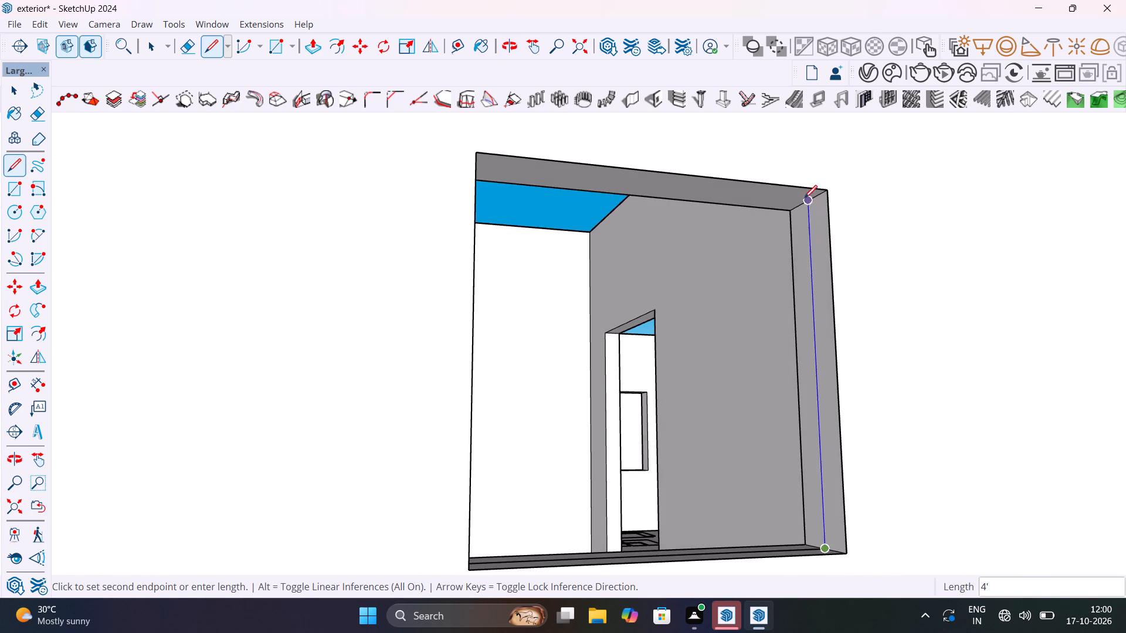
pyautogui.click(807, 198)
# Continue with a 4' line along the middle of the opening's head to the midpoint at its far end.
pyautogui.scroll(-6, 710, 189)
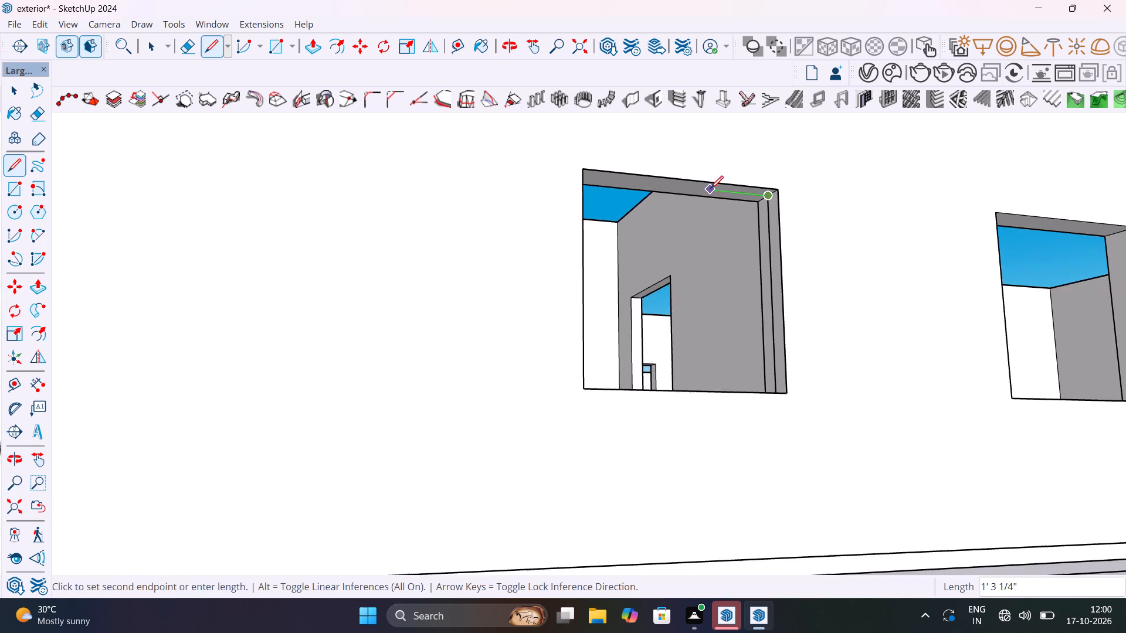
pyautogui.moveTo(711, 202); pyautogui.dragTo(654, 275, button='middle')
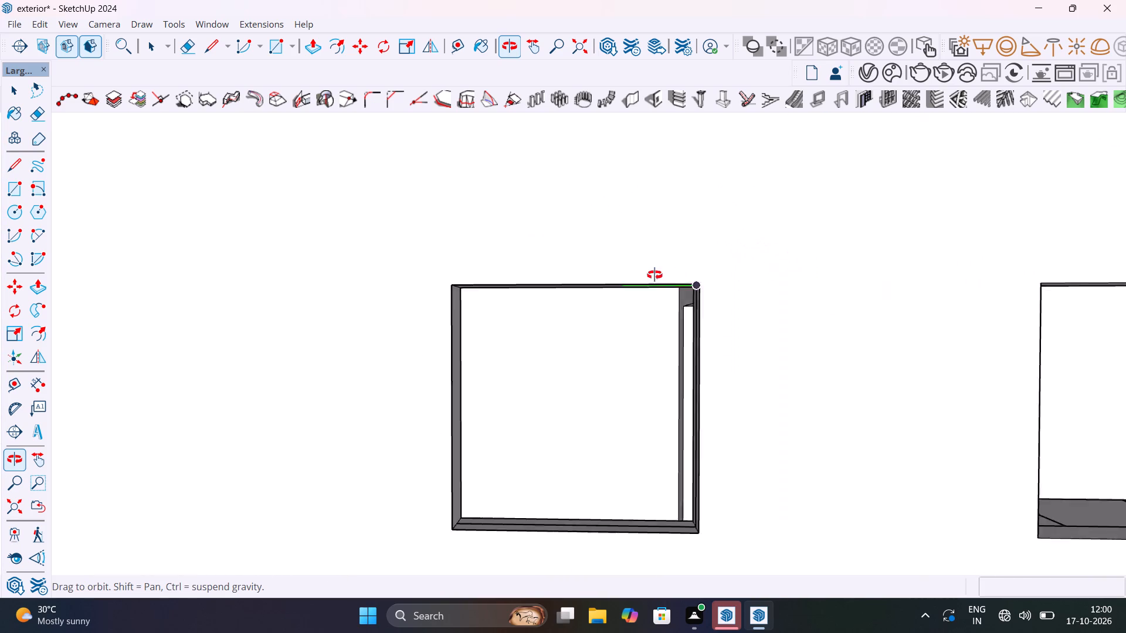
pyautogui.moveTo(654, 275); pyautogui.dragTo(888, 257, button='middle')
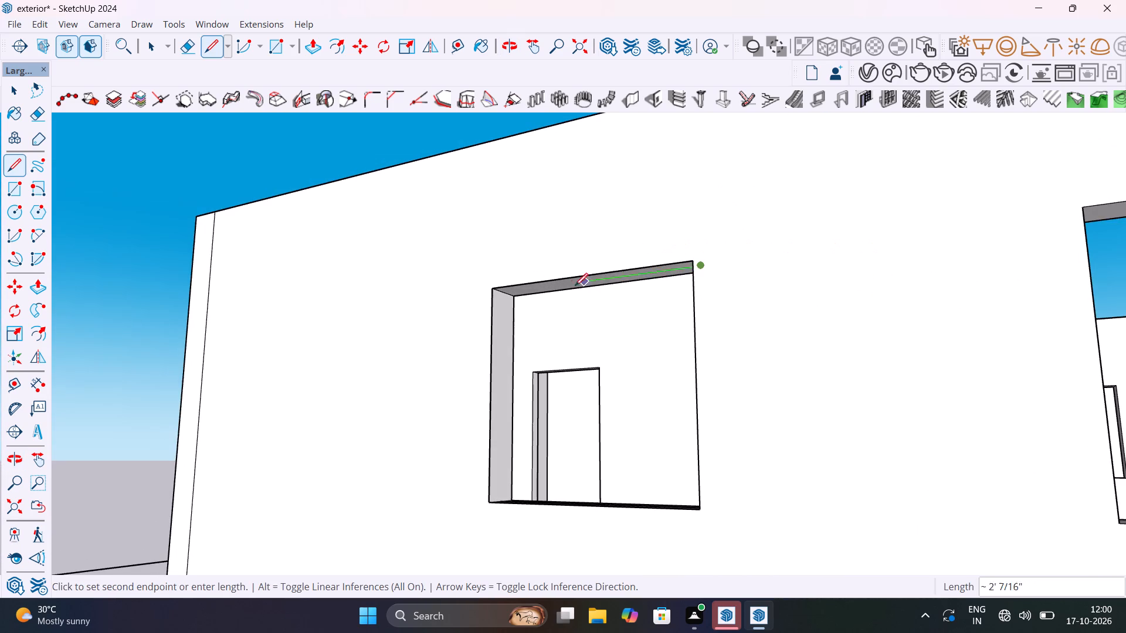
pyautogui.scroll(10, 506, 294)
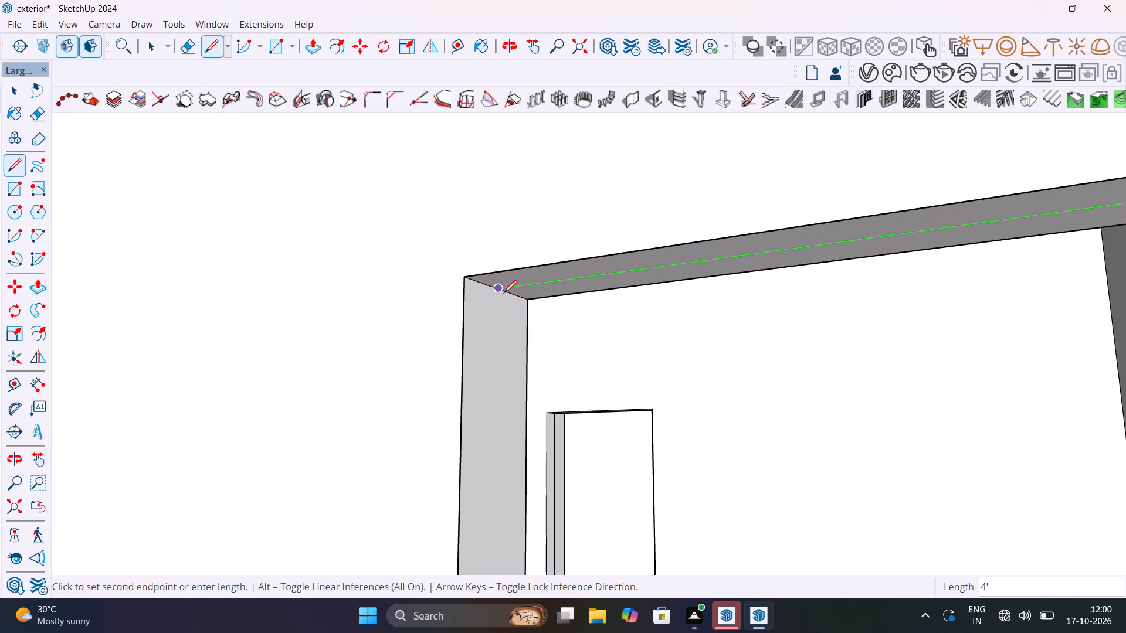
pyautogui.click(504, 292)
# Close the loop with a 4' vertical line down the middle of the opposite side reveal to the sill line.
pyautogui.scroll(-13, 501, 304)
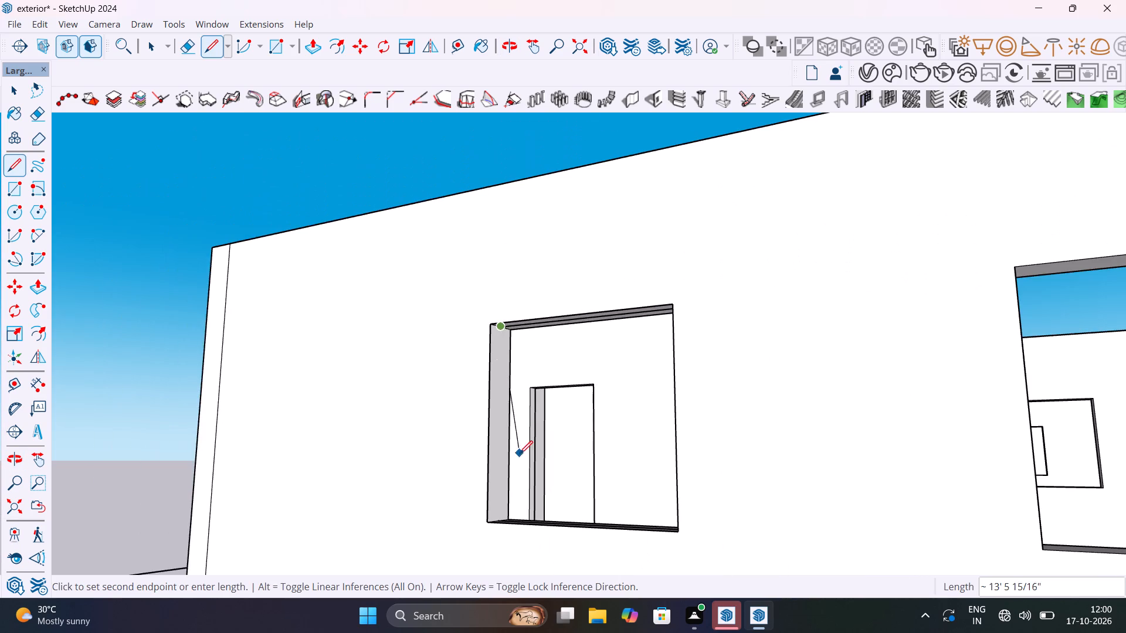
pyautogui.keyDown('shift'); pyautogui.moveTo(515, 448); pyautogui.dragTo(502, 466, button='middle'); pyautogui.keyUp('shift')
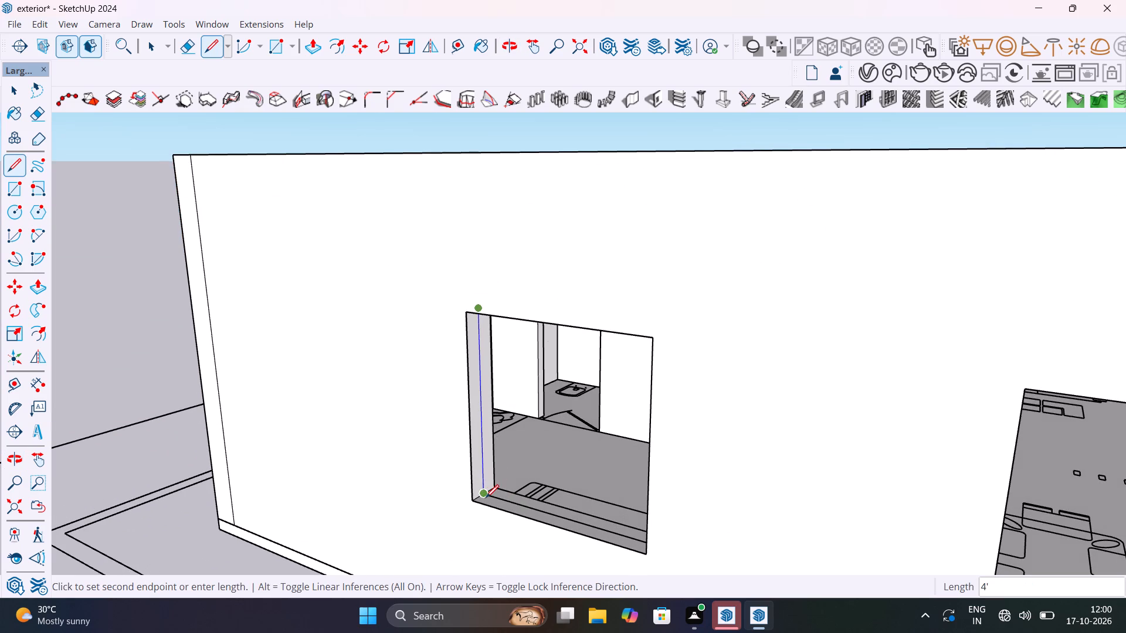
pyautogui.scroll(9, 486, 497)
pyautogui.click(484, 486)
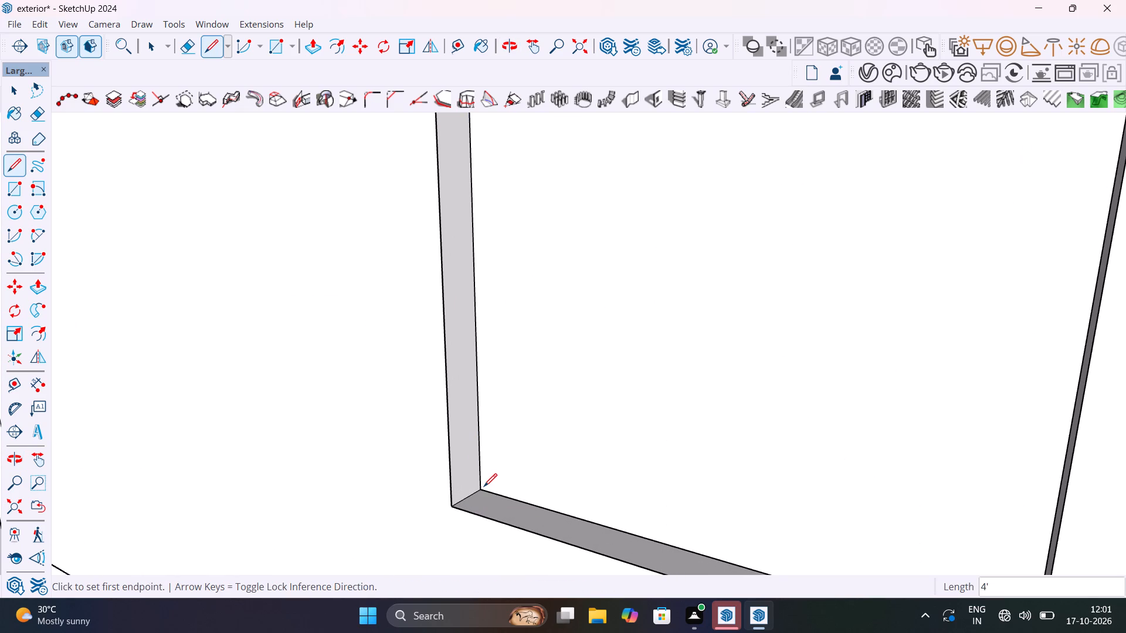
# Delete the face filling the window opening inside the closed loop.
pyautogui.press('space')
pyautogui.click(585, 441)
pyautogui.scroll(-5, 589, 451)
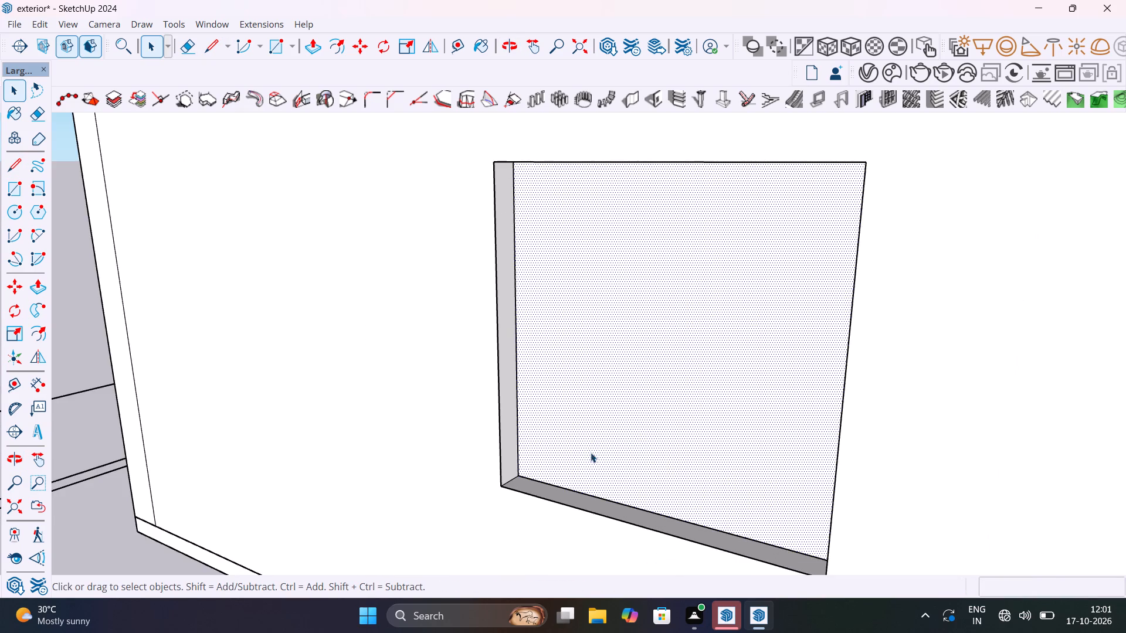
pyautogui.moveTo(591, 452); pyautogui.dragTo(687, 421, button='middle')
pyautogui.press('Delete')
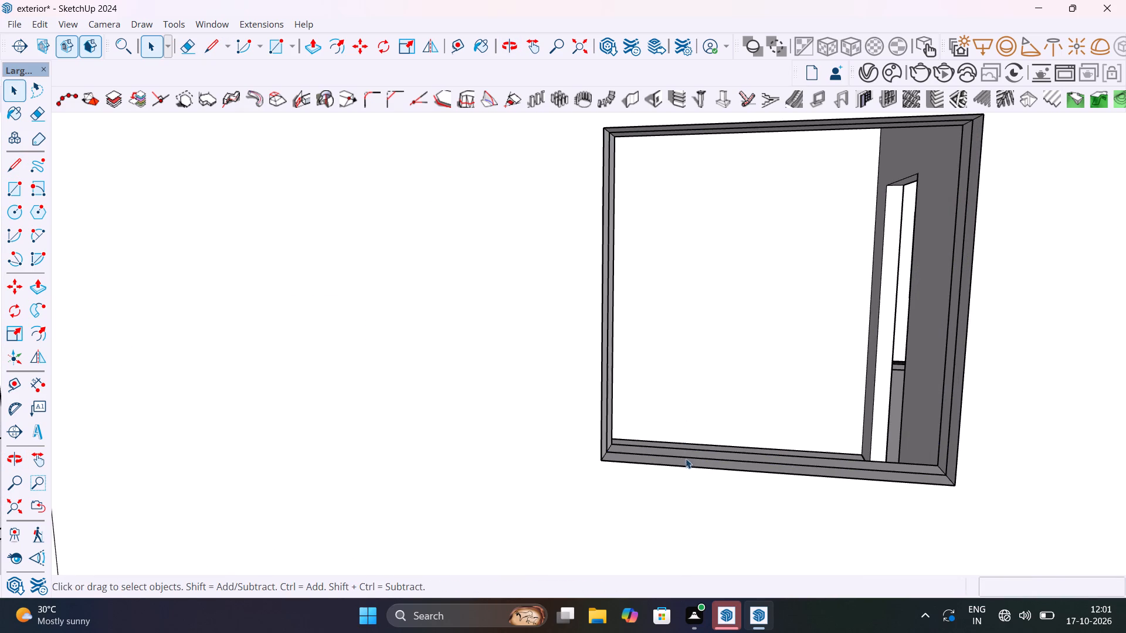
# Draw a rectangle about 2 9/16" by 3" on the sill's outer half, against the side reveal.
pyautogui.moveTo(740, 482); pyautogui.dragTo(700, 516, button='middle')
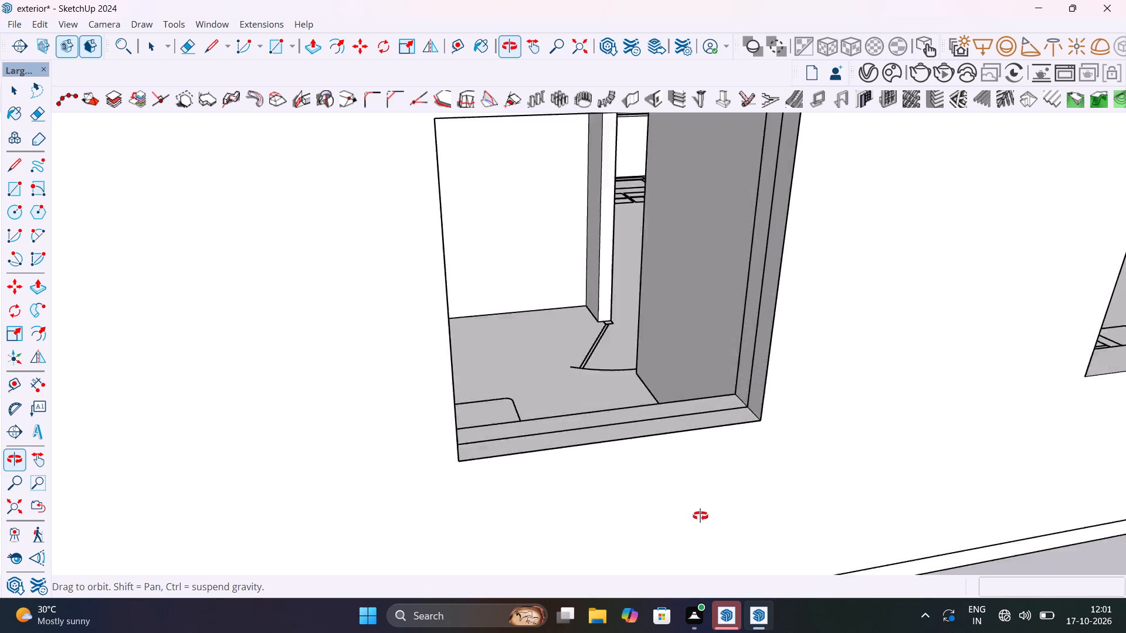
pyautogui.moveTo(700, 516); pyautogui.dragTo(793, 551, button='middle')
pyautogui.scroll(13, 794, 366)
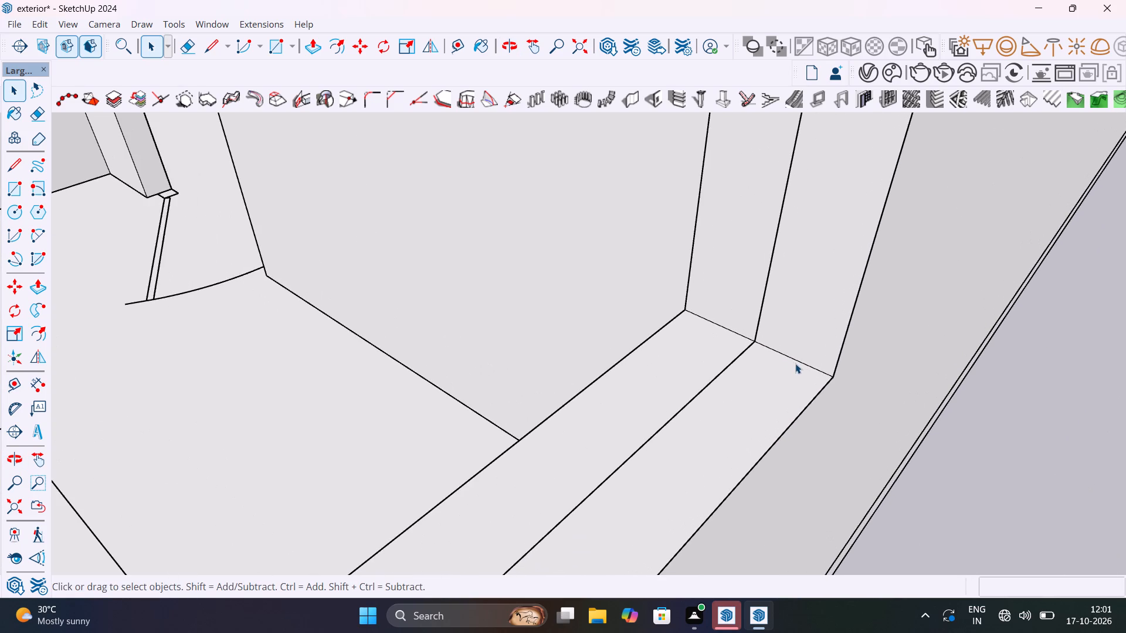
pyautogui.press('r')
pyautogui.click(770, 351)
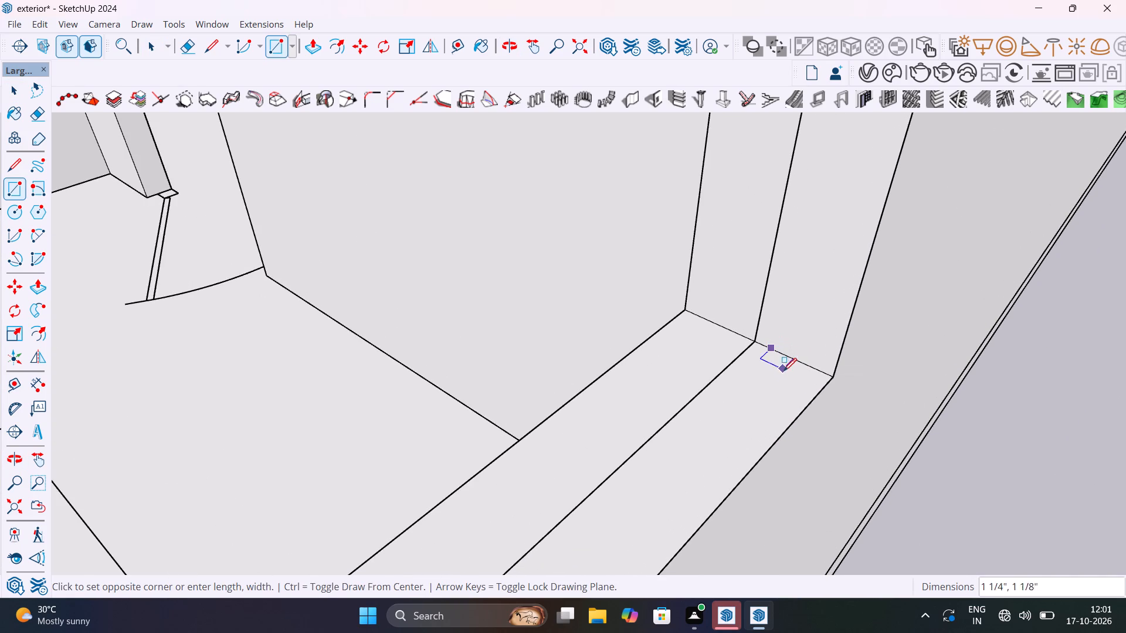
pyautogui.click(788, 398)
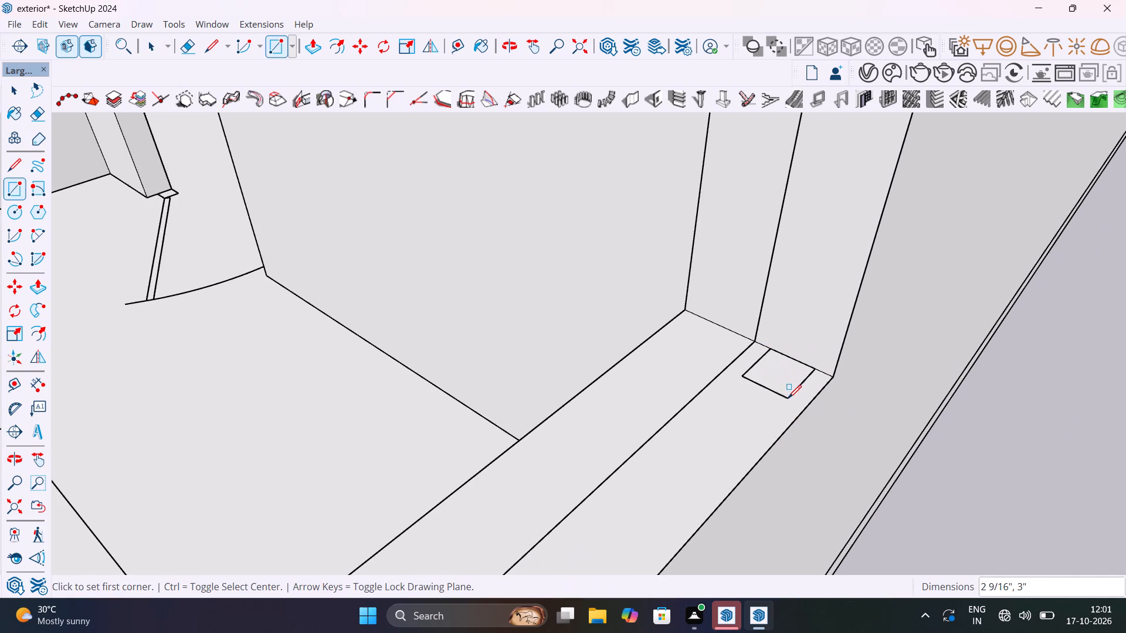
# Add a smaller rectangle about 1 3/8" by 1 7/8" against the first one's free edge and erase the shared edge, forming one stepped profile.
pyautogui.click(756, 383)
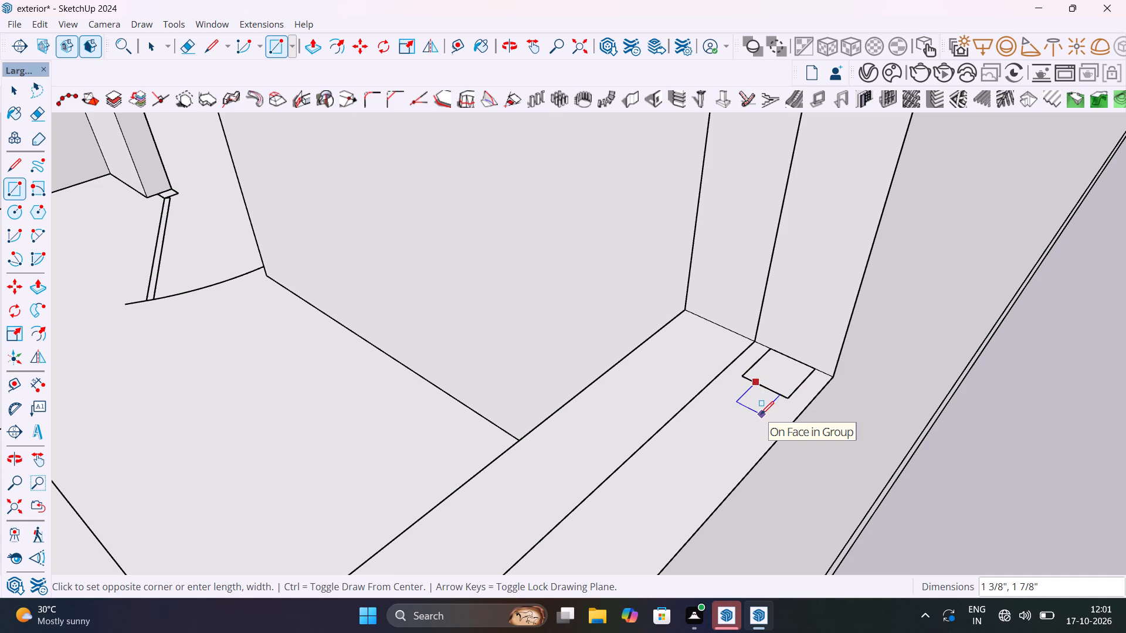
pyautogui.click(759, 410)
pyautogui.press('space')
pyautogui.scroll(6, 769, 377)
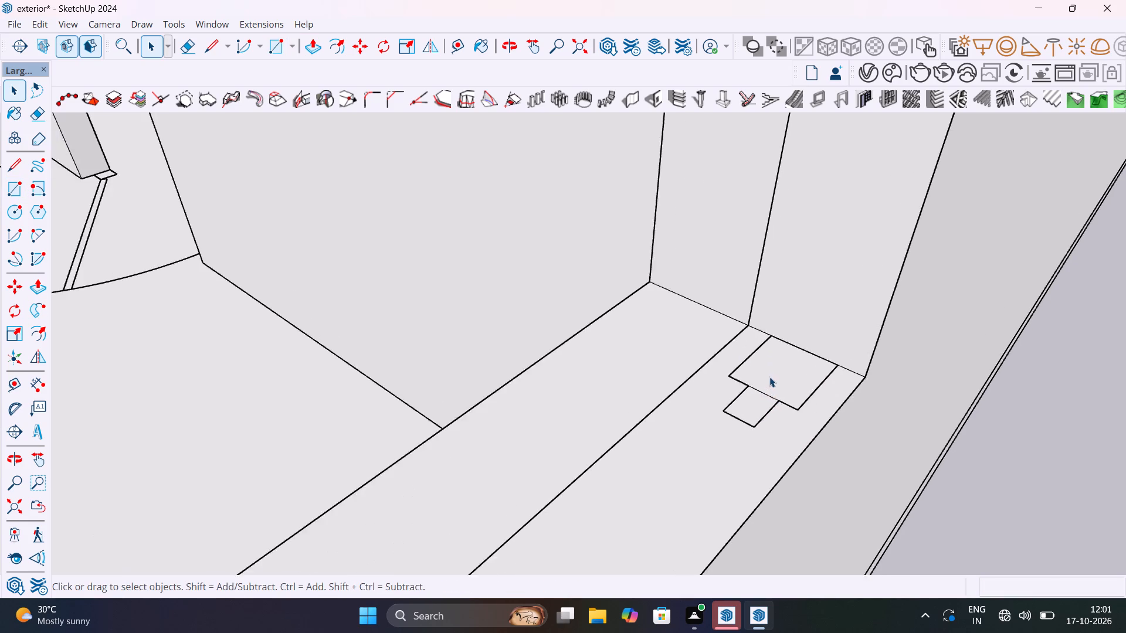
pyautogui.scroll(3, 769, 377)
pyautogui.click(758, 403)
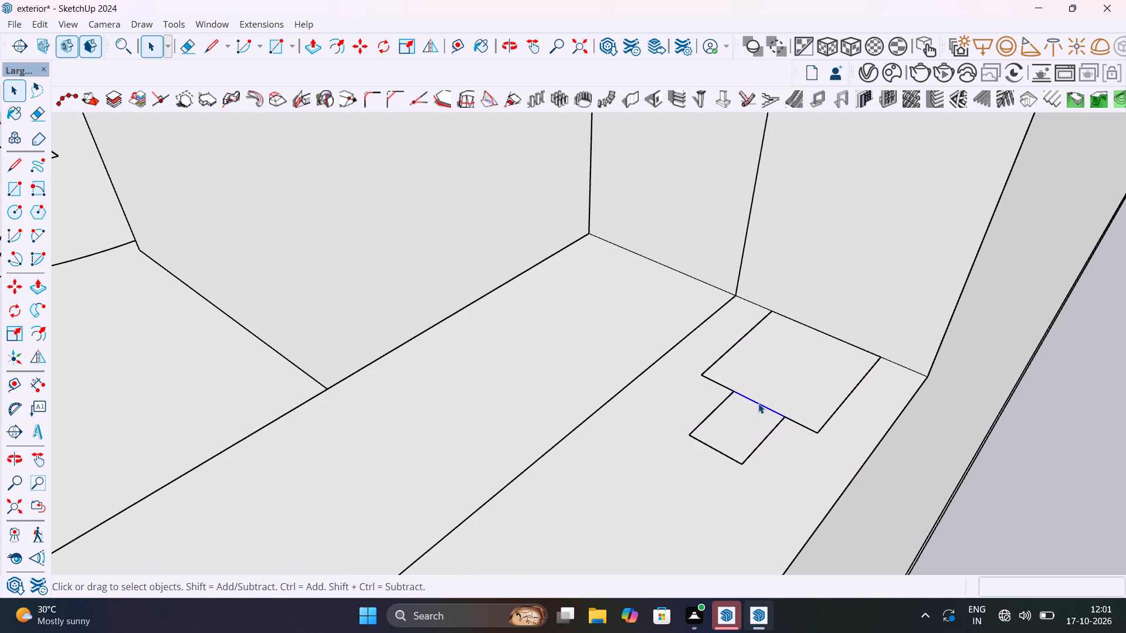
pyautogui.press('Delete')
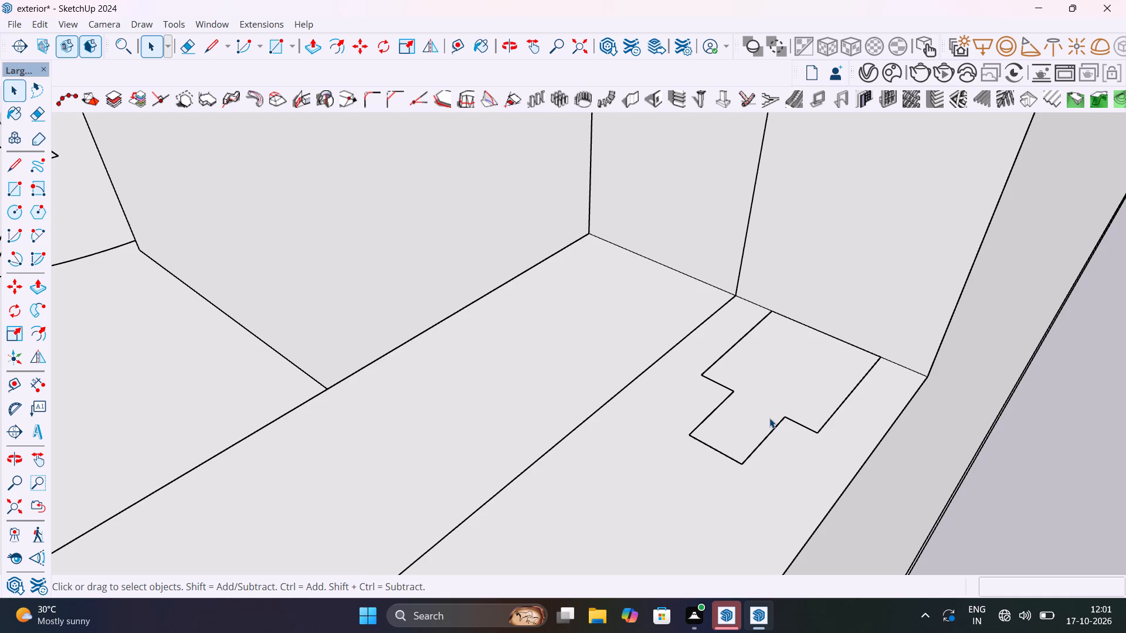
# Weld the four midlines on the opening's sill, side reveals and head into one continuous path.
pyautogui.scroll(-5, 784, 425)
pyautogui.moveTo(788, 426); pyautogui.dragTo(771, 474, button='middle')
pyautogui.scroll(-3, 747, 404)
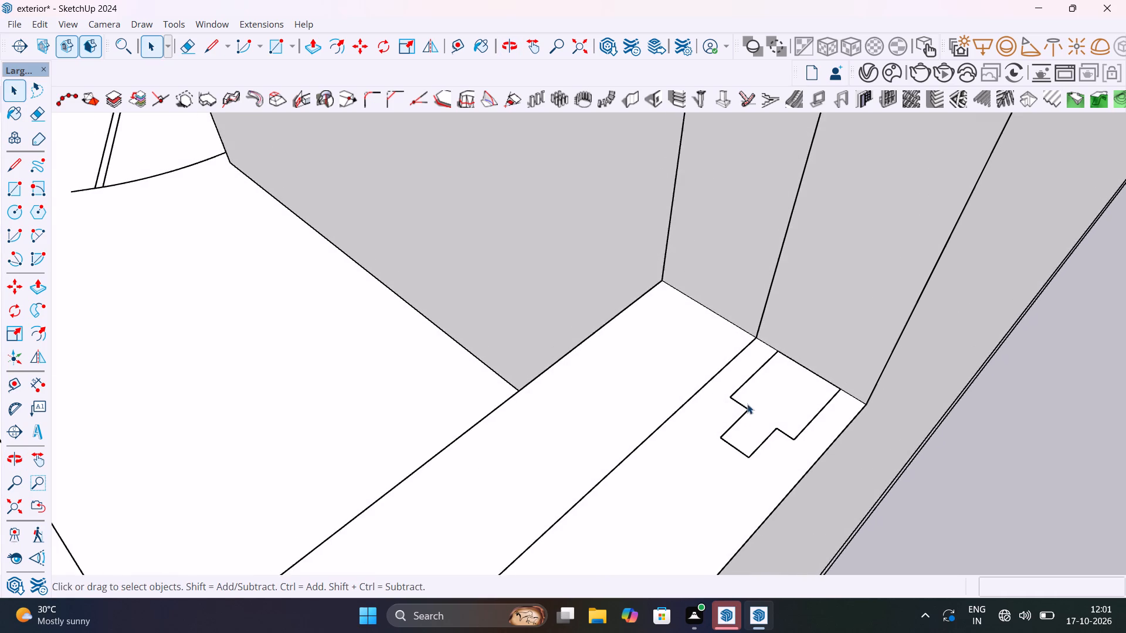
pyautogui.scroll(-2, 747, 404)
pyautogui.moveTo(754, 422); pyautogui.dragTo(712, 358, button='middle')
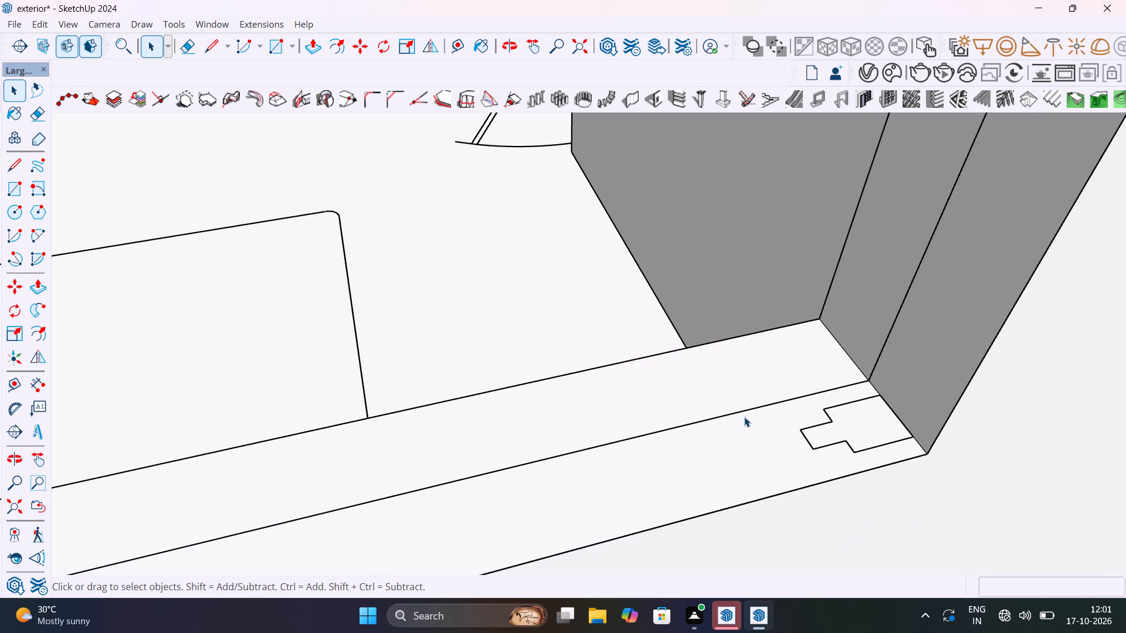
pyautogui.click(748, 409)
pyautogui.scroll(-6, 748, 409)
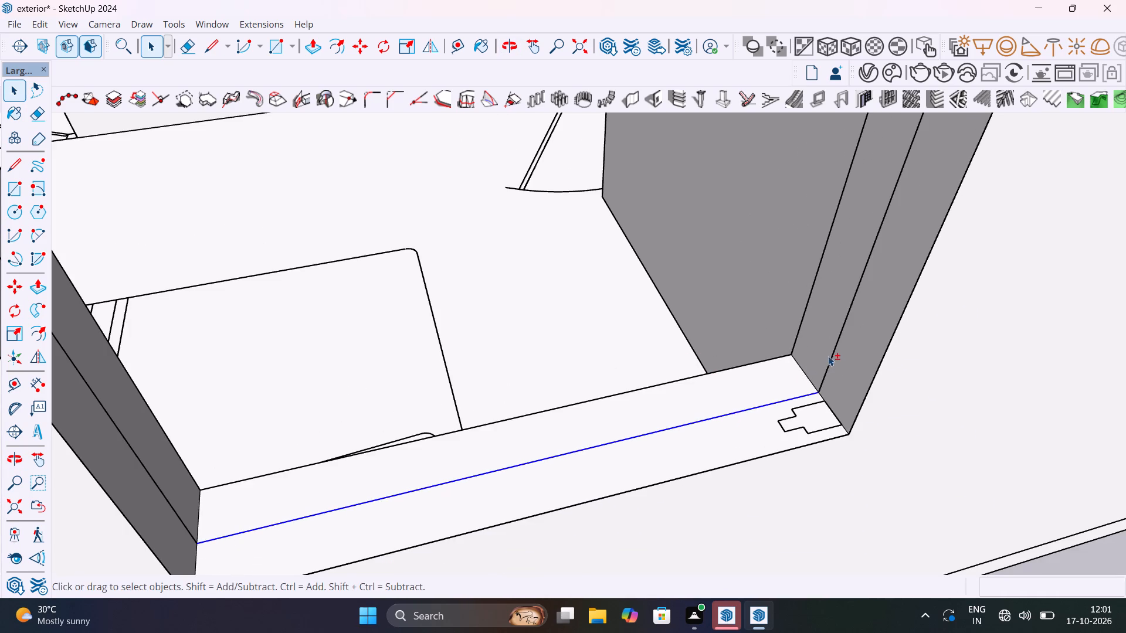
pyautogui.keyDown('shift'); pyautogui.click(831, 358); pyautogui.keyUp('shift')
pyautogui.scroll(-12, 828, 361)
pyautogui.moveTo(752, 366); pyautogui.dragTo(550, 305, button='middle')
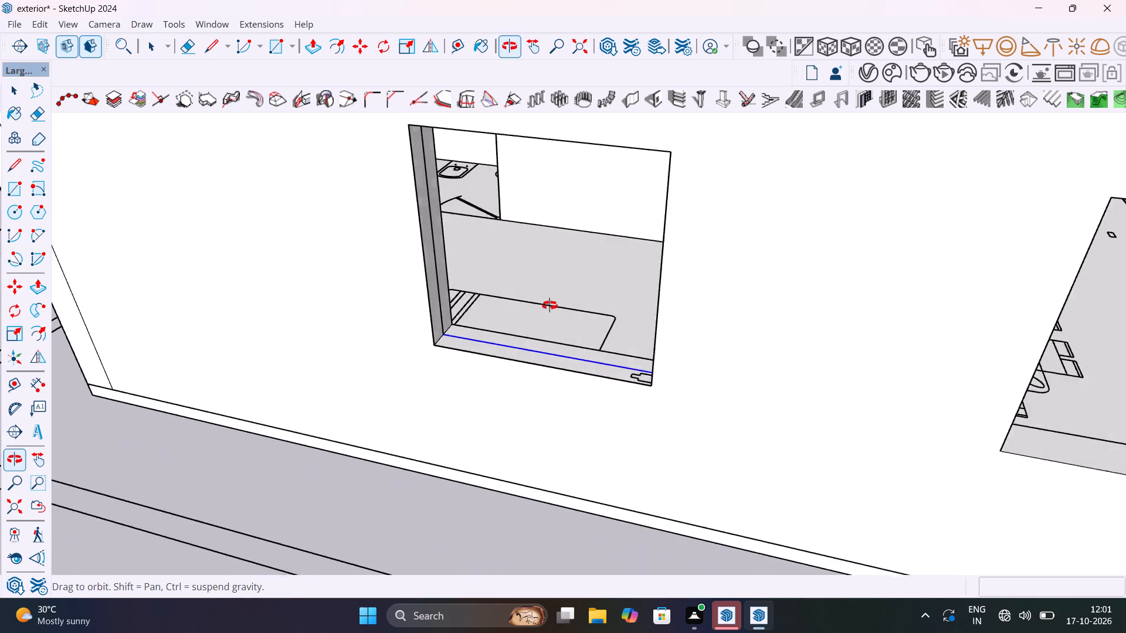
pyautogui.moveTo(550, 305); pyautogui.dragTo(609, 299, button='middle')
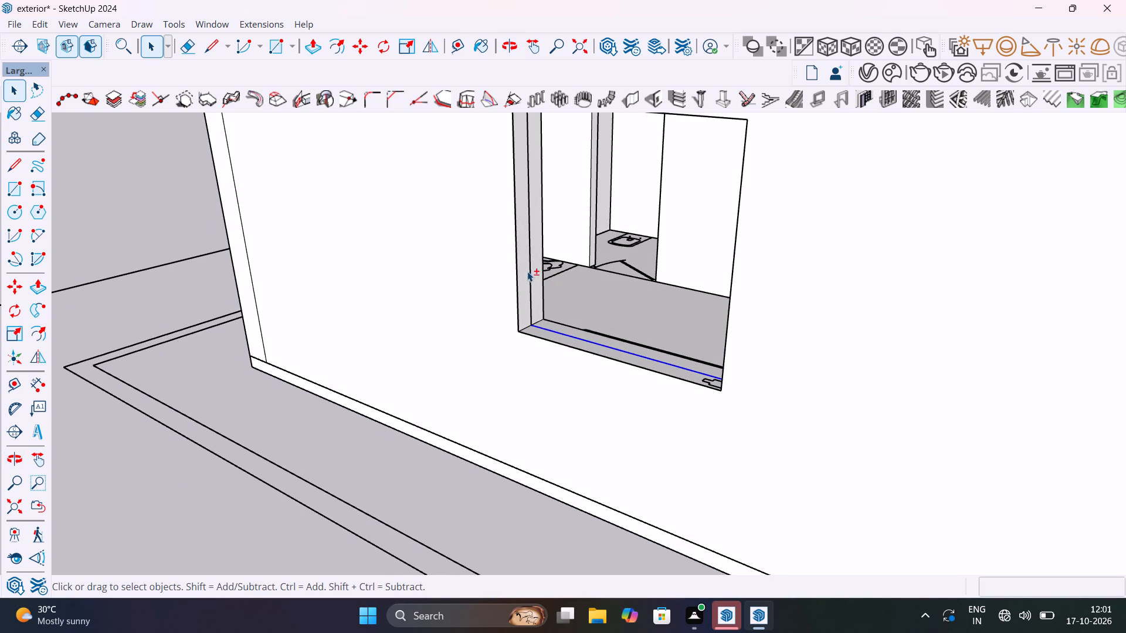
pyautogui.keyDown('shift'); pyautogui.click(530, 276); pyautogui.keyUp('shift')
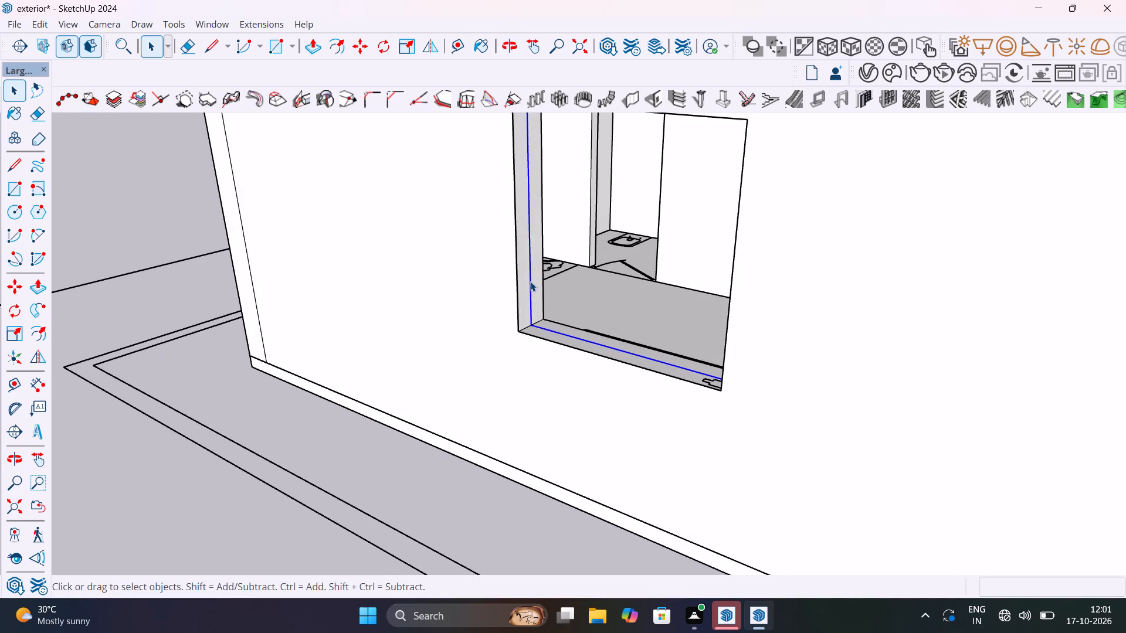
pyautogui.scroll(-6, 530, 281)
pyautogui.moveTo(549, 292); pyautogui.dragTo(460, 369, button='middle')
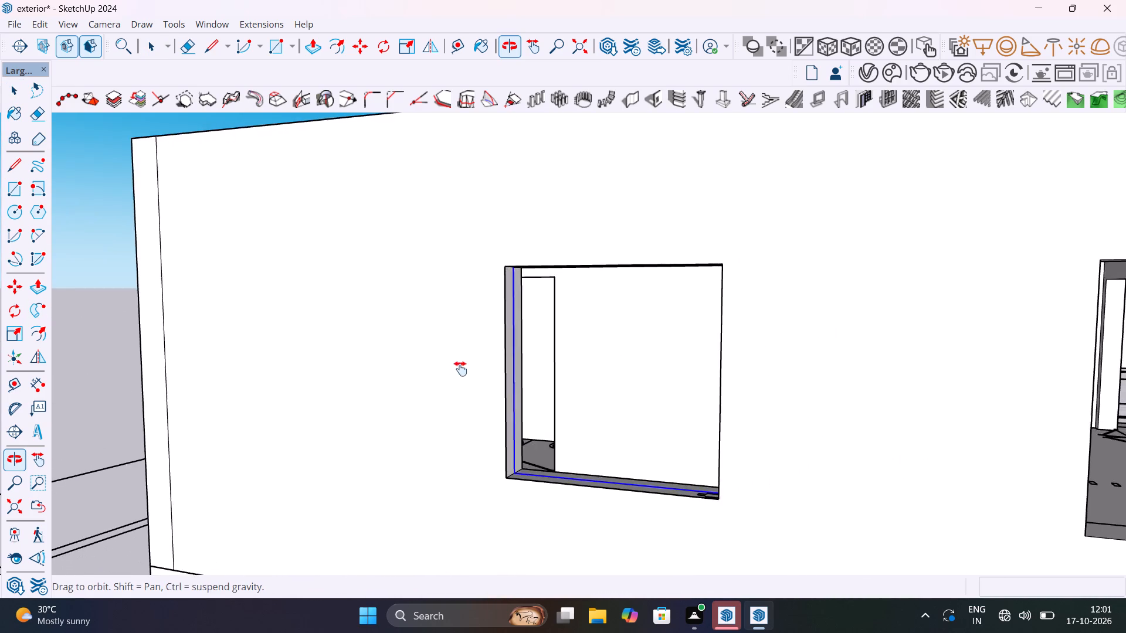
pyautogui.moveTo(460, 369); pyautogui.dragTo(452, 360, button='middle')
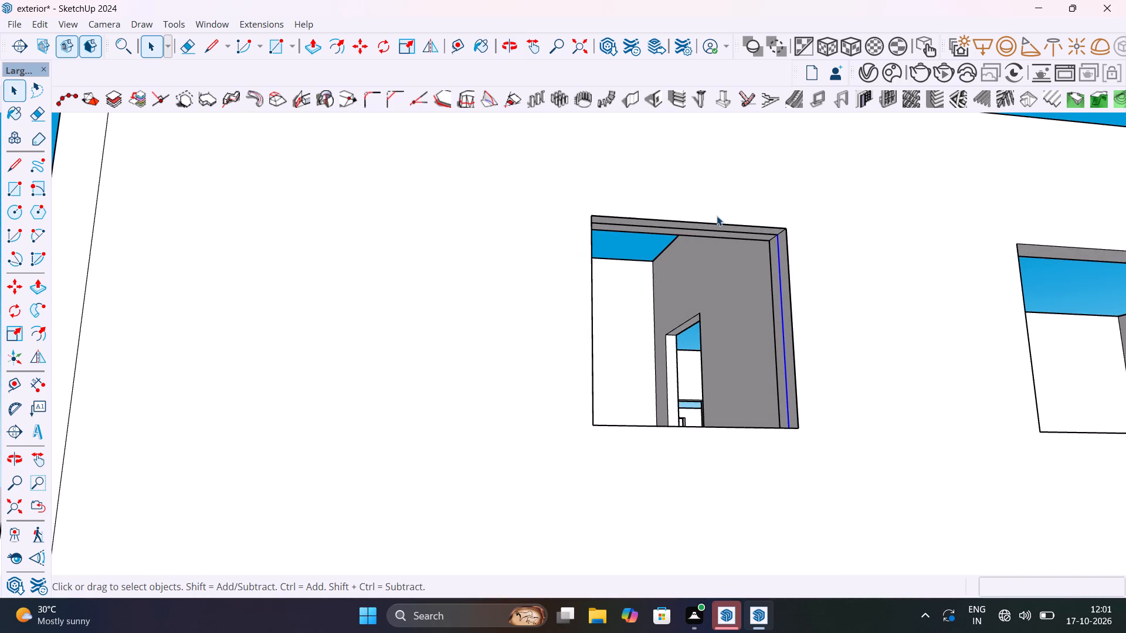
pyautogui.scroll(7, 717, 215)
pyautogui.keyDown('shift'); pyautogui.click(734, 248); pyautogui.keyUp('shift')
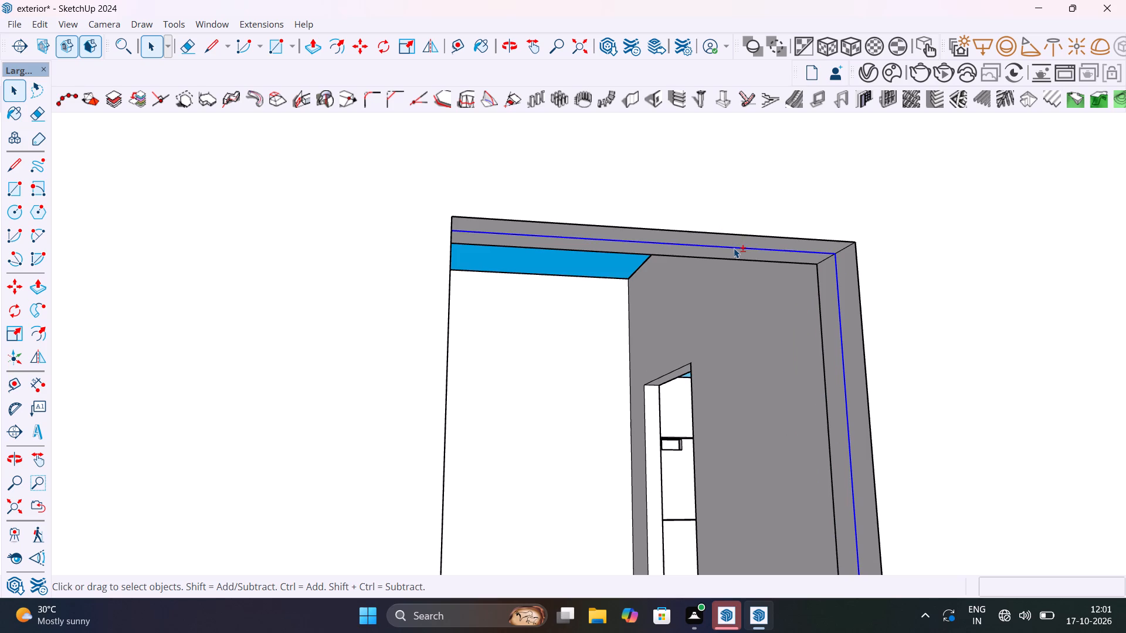
pyautogui.scroll(-14, 734, 249)
pyautogui.moveTo(736, 316); pyautogui.dragTo(750, 431, button='middle')
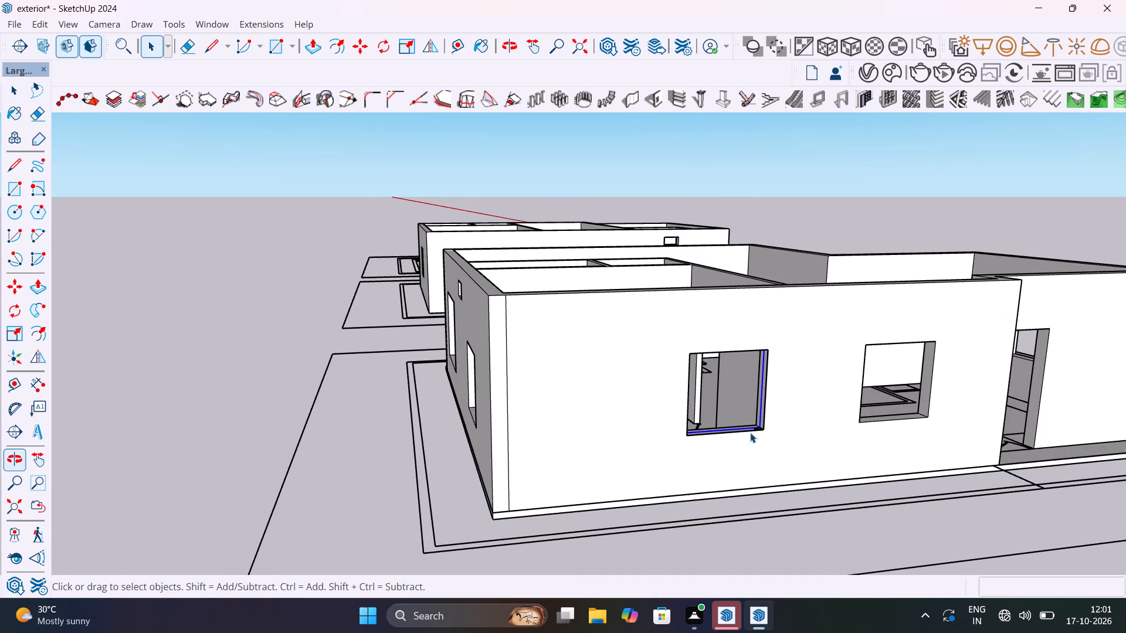
pyautogui.scroll(12, 750, 424)
pyautogui.keyDown('shift'); pyautogui.rightClick(752, 441); pyautogui.keyUp('shift')
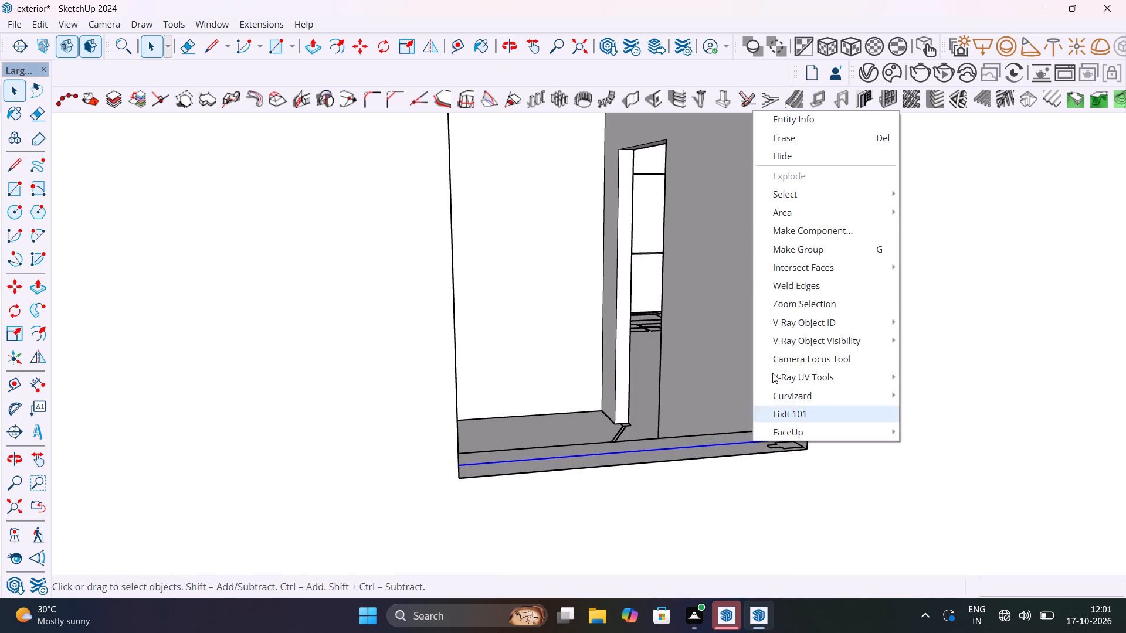
pyautogui.keyDown('shift'); pyautogui.click(794, 291); pyautogui.keyUp('shift')
# Extrude the stepped profile around the opening along the welded path with Follow Me to make the window frame.
pyautogui.moveTo(761, 434); pyautogui.dragTo(803, 532, button='middle')
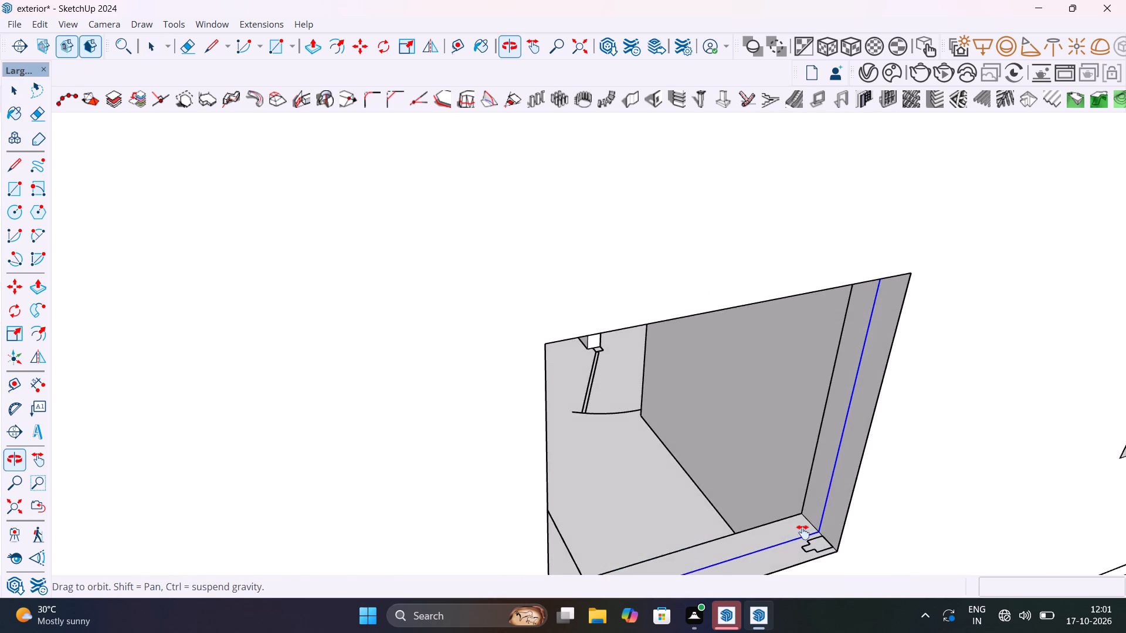
pyautogui.moveTo(803, 532); pyautogui.dragTo(691, 443, button='middle')
pyautogui.scroll(8, 677, 427)
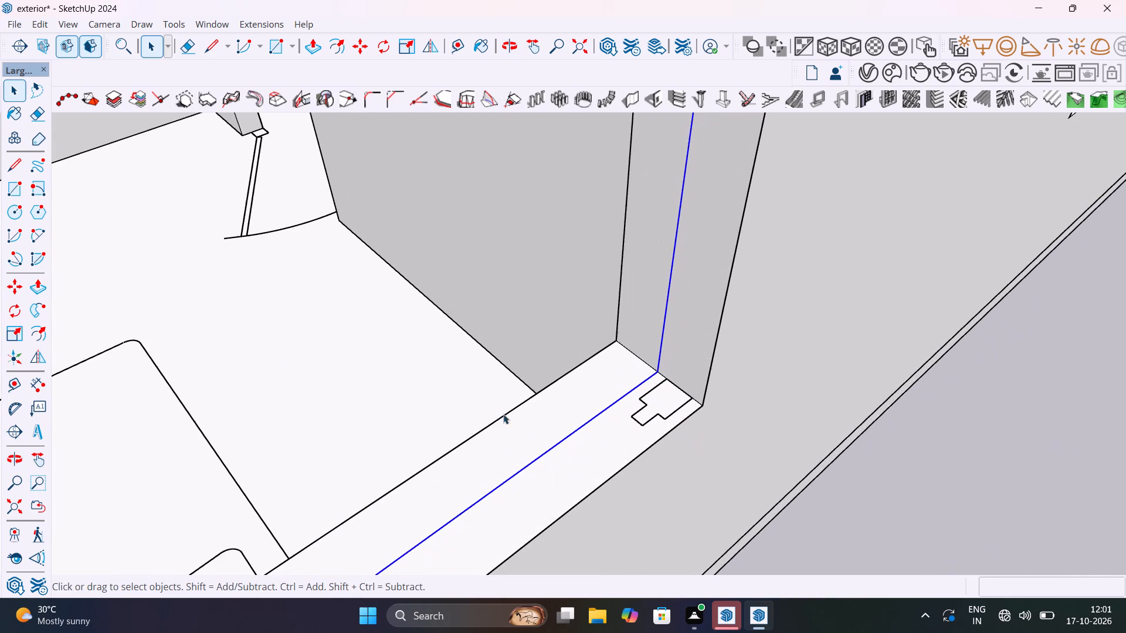
pyautogui.click(41, 312)
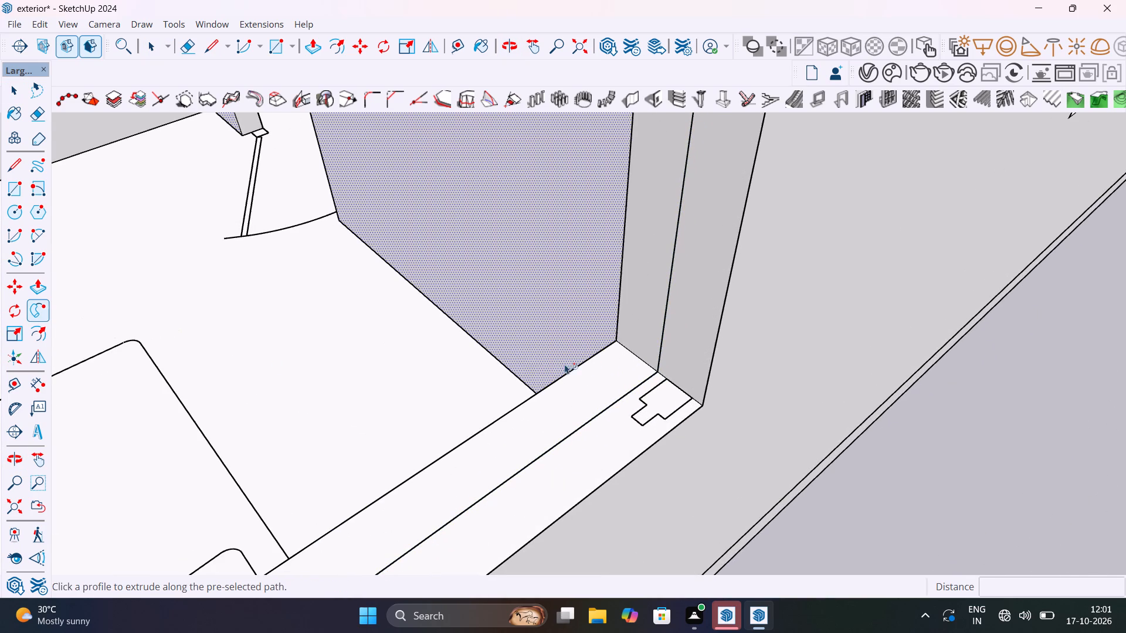
pyautogui.click(662, 403)
pyautogui.scroll(-6, 659, 399)
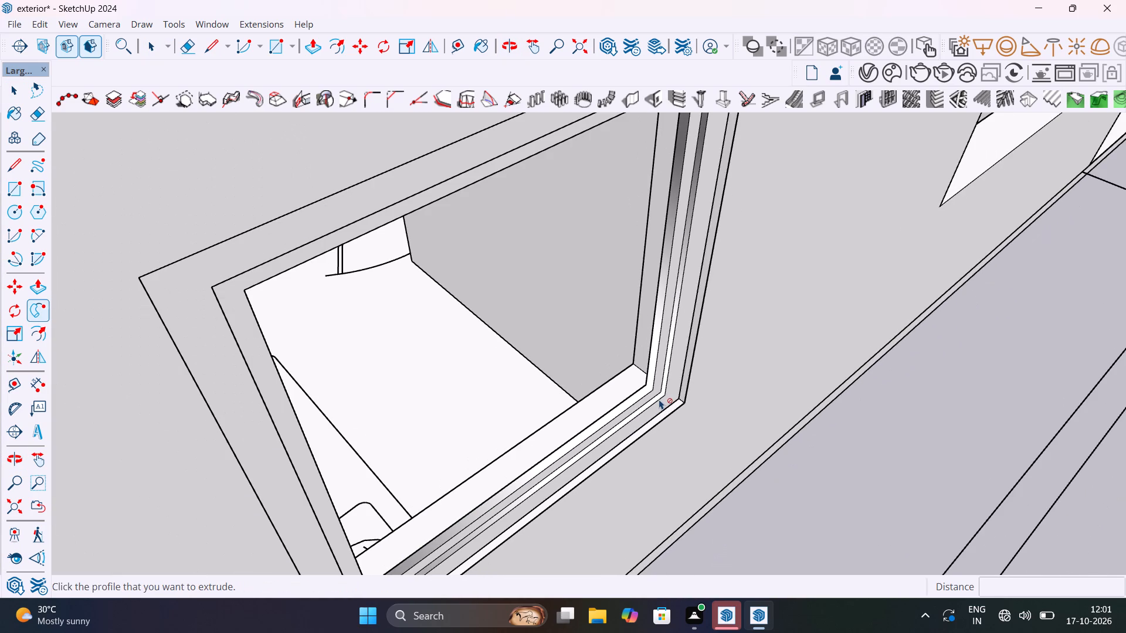
# Move the whole swept window frame about 2 11/16" deeper into the wall opening, towards the room side.
pyautogui.press('space')
pyautogui.tripleClick(659, 396)
pyautogui.click(659, 396)
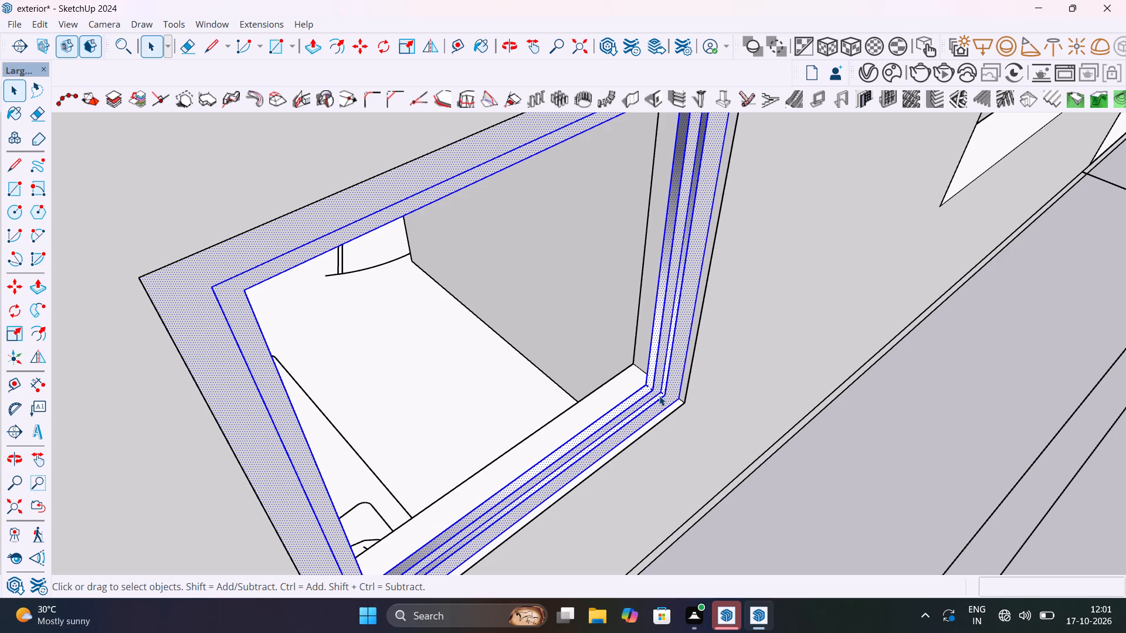
pyautogui.moveTo(651, 393); pyautogui.dragTo(650, 393, button='middle')
pyautogui.moveTo(650, 393); pyautogui.dragTo(762, 414, button='middle')
pyautogui.scroll(6, 662, 358)
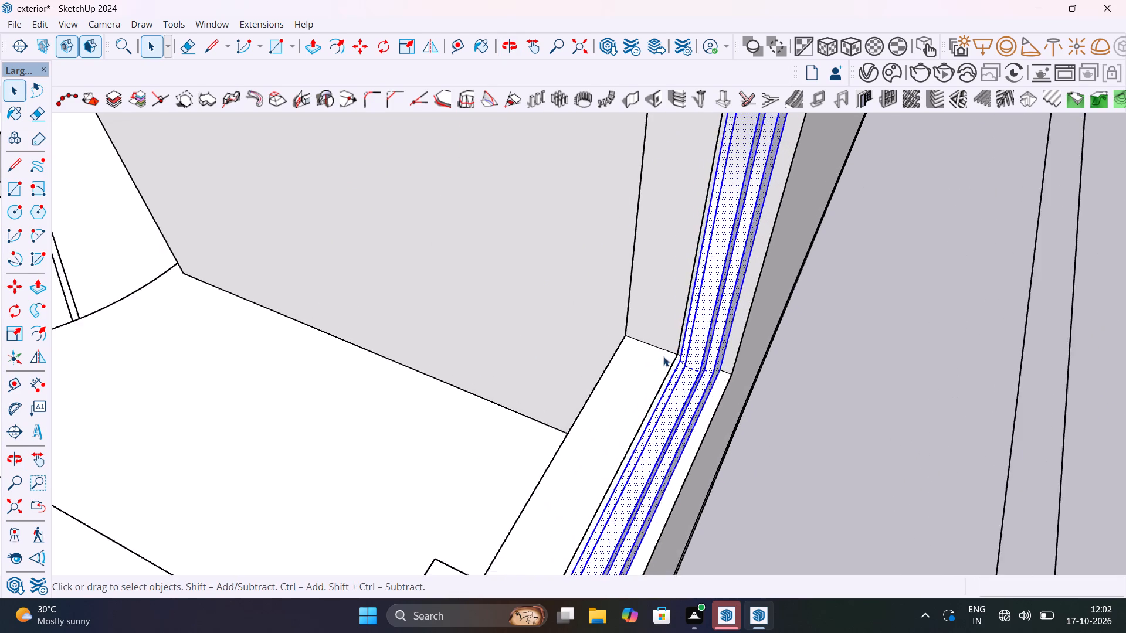
pyautogui.scroll(4, 663, 356)
pyautogui.press('m')
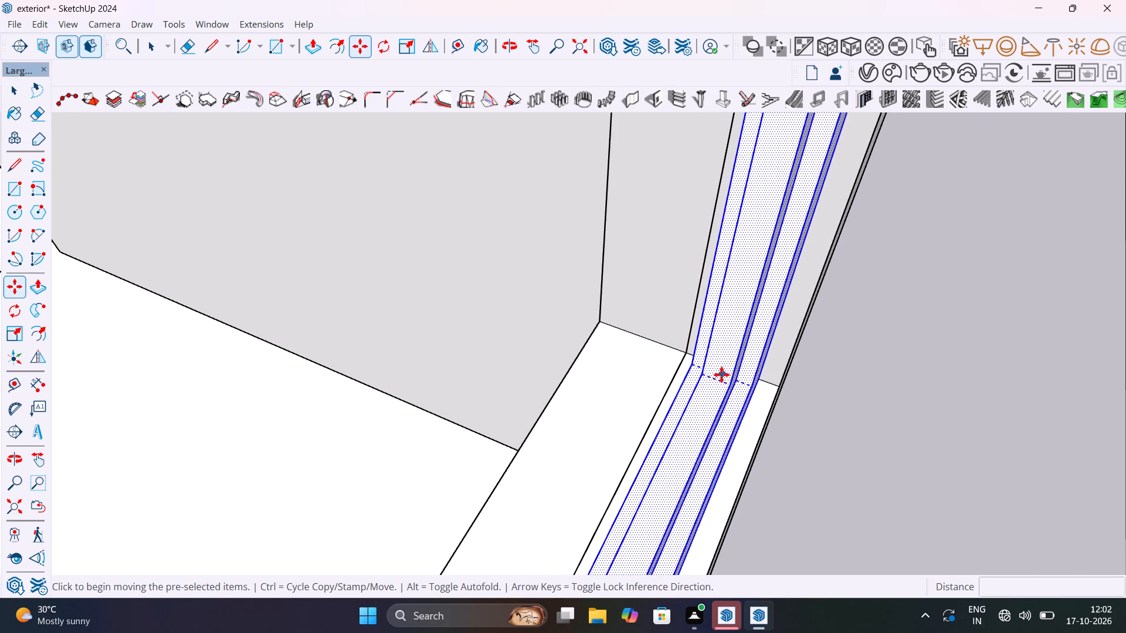
pyautogui.click(720, 378)
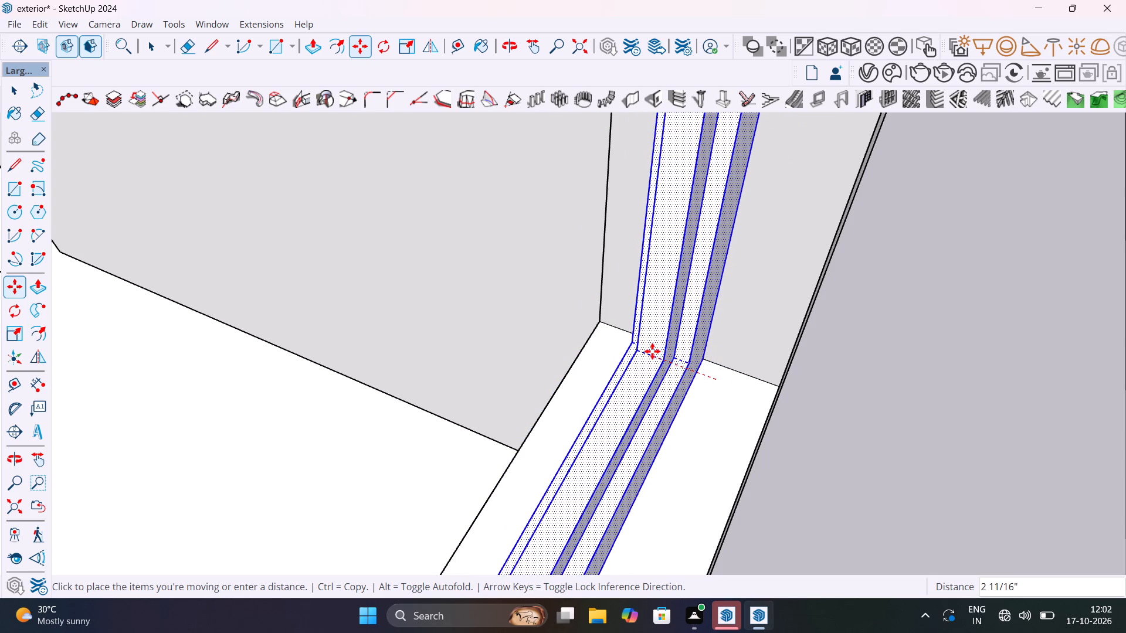
pyautogui.click(652, 351)
pyautogui.press('space')
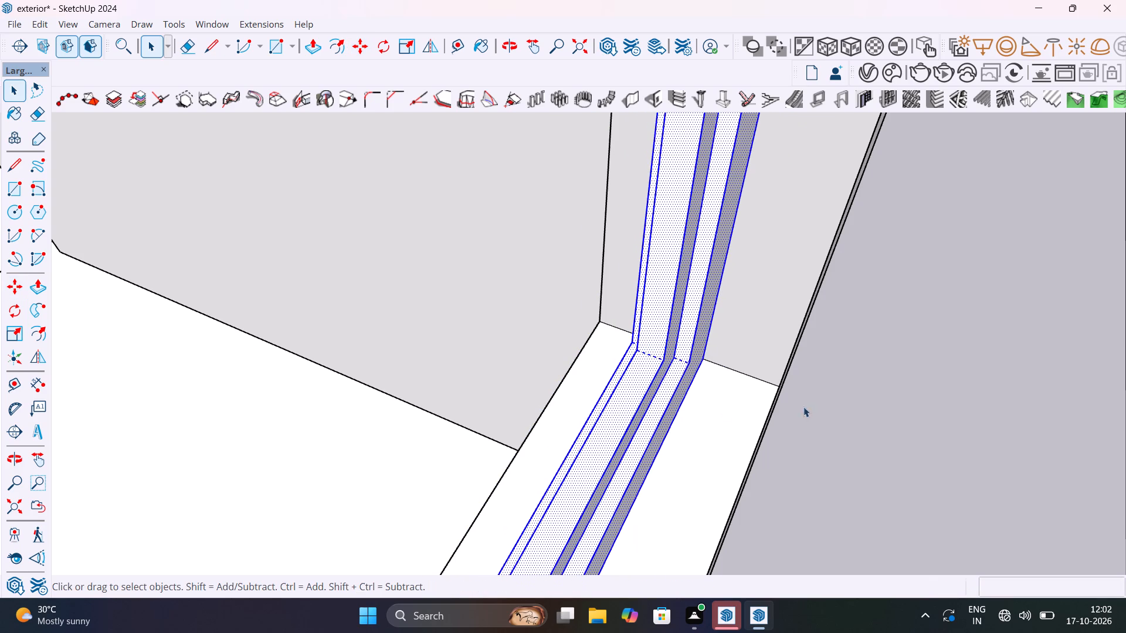
pyautogui.click(834, 408)
# Draw a rectangle about 3' 2 3/4" by 3' 2 3/8" corner to corner across the window frame's inner opening as the glass pane.
pyautogui.scroll(-4, 837, 407)
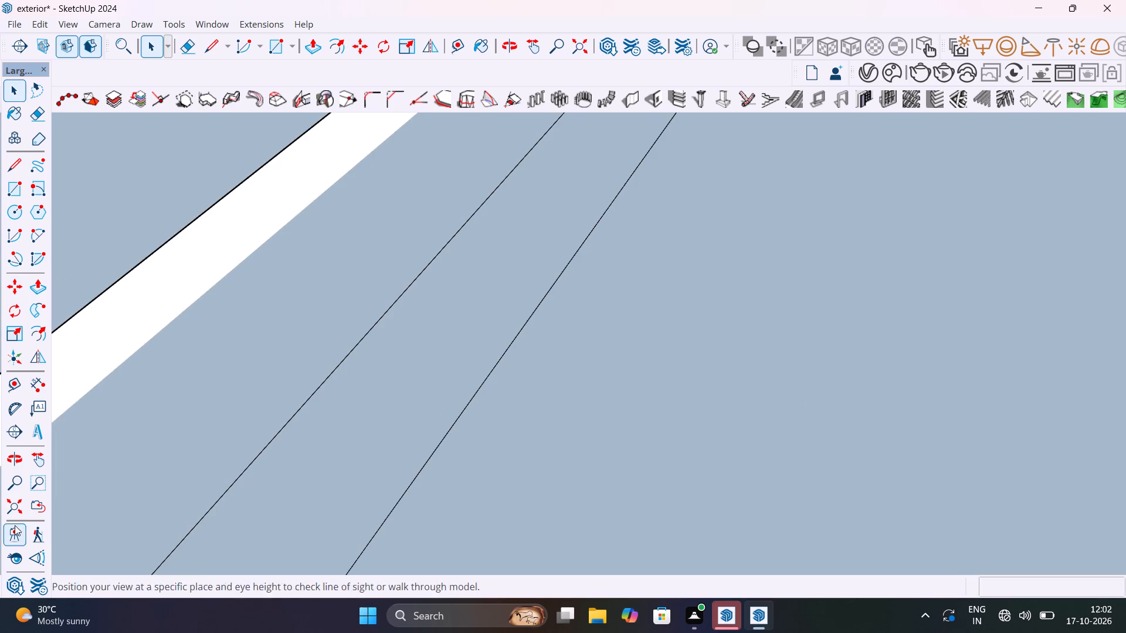
pyautogui.click(13, 506)
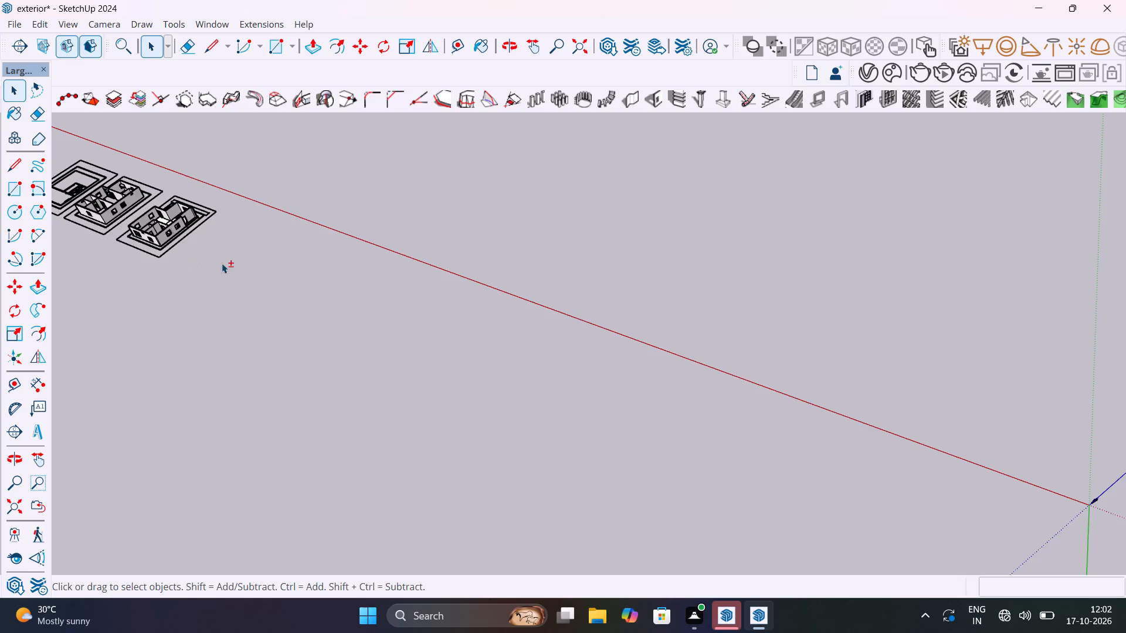
pyautogui.keyDown('shift'); pyautogui.moveTo(243, 274); pyautogui.dragTo(664, 384, button='middle'); pyautogui.keyUp('shift')
pyautogui.scroll(12, 496, 304)
pyautogui.scroll(1, 666, 374)
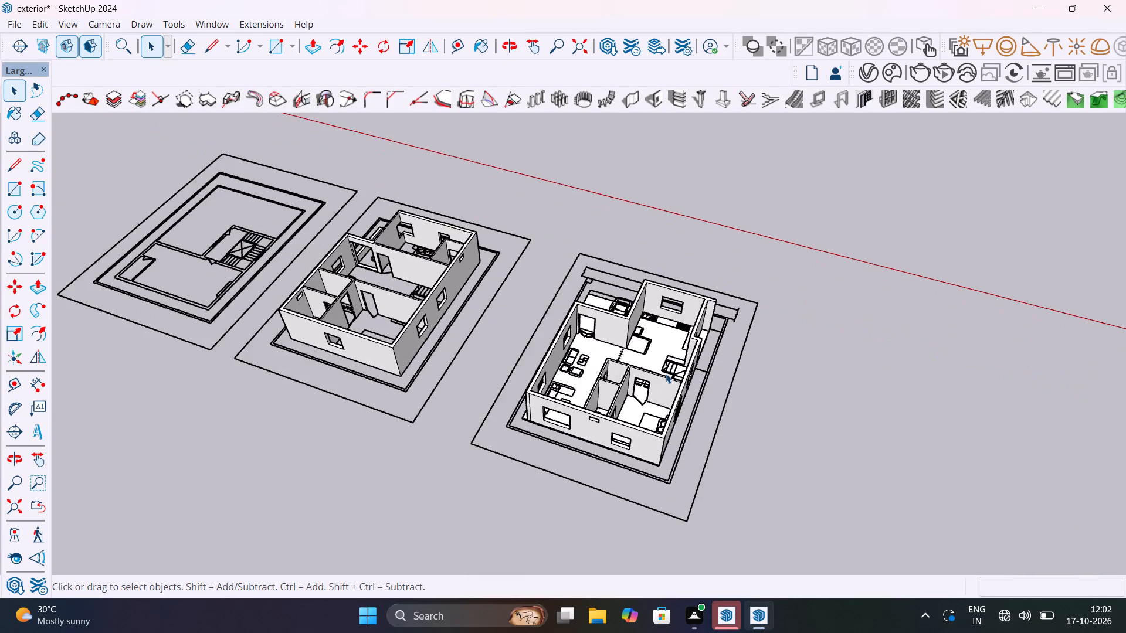
pyautogui.moveTo(666, 373); pyautogui.dragTo(436, 257, button='middle')
pyautogui.scroll(19, 553, 427)
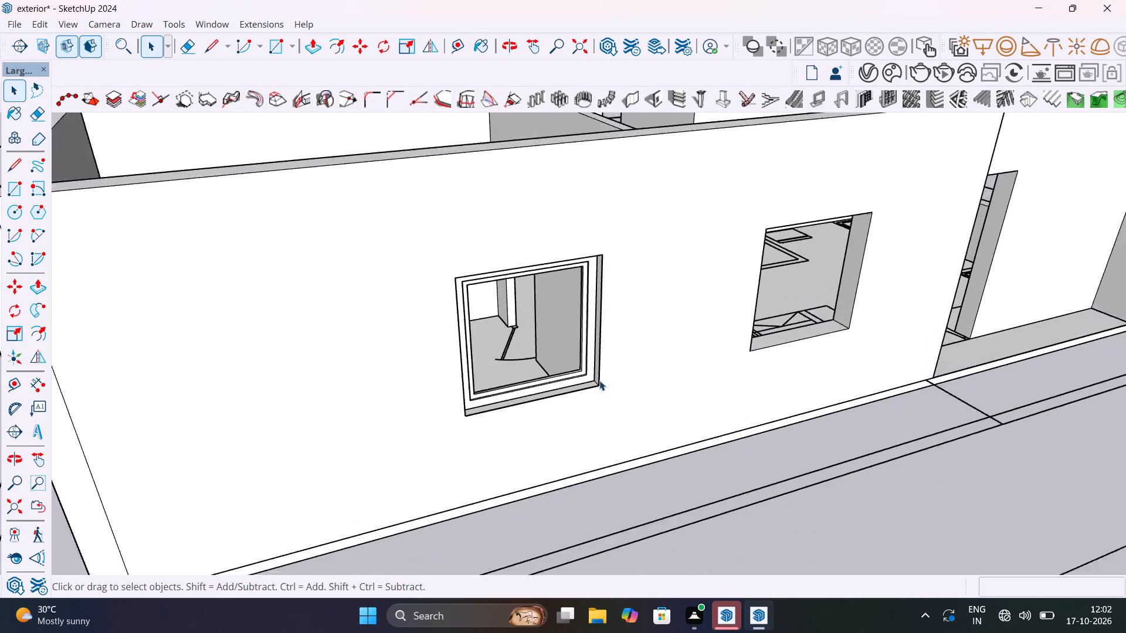
pyautogui.scroll(1, 585, 380)
pyautogui.moveTo(585, 379); pyautogui.dragTo(439, 363, button='middle')
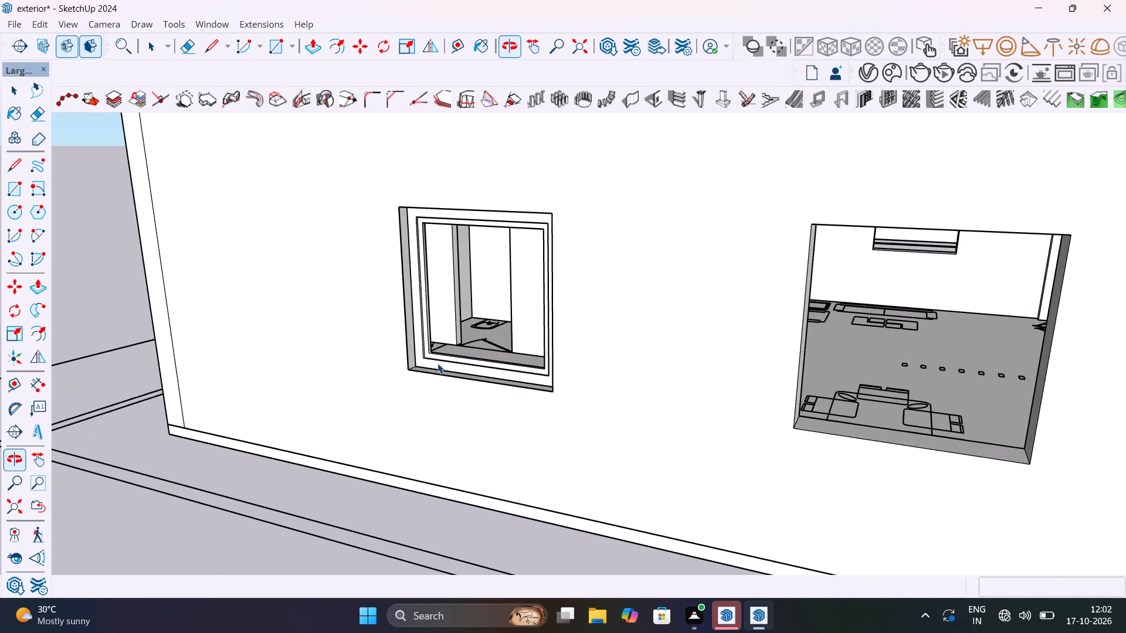
pyautogui.scroll(7, 418, 288)
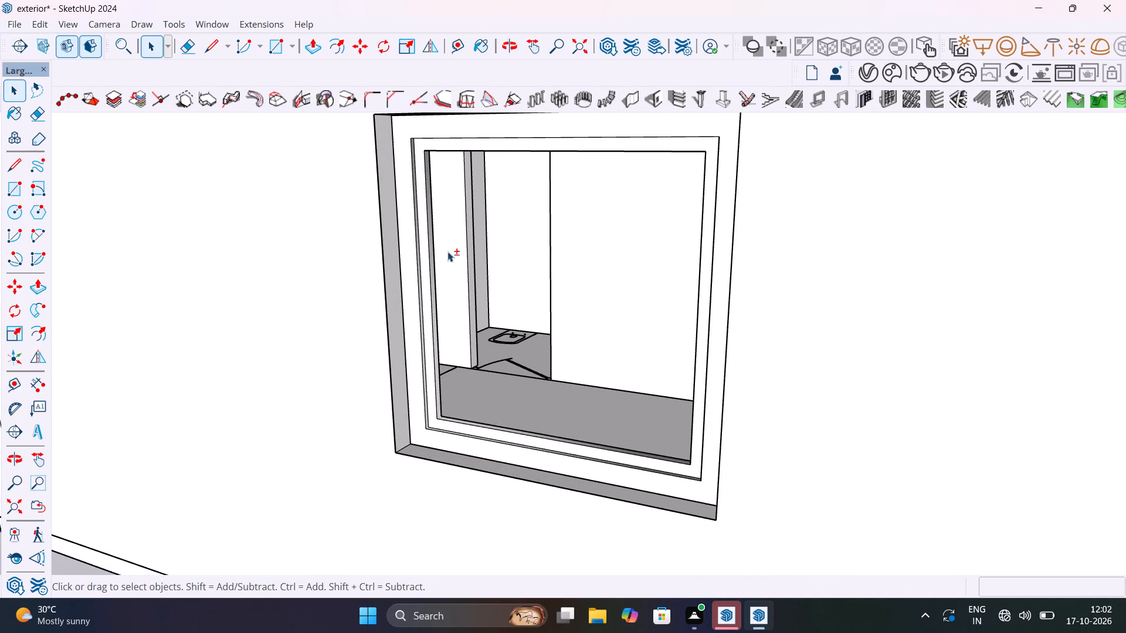
pyautogui.keyDown('shift'); pyautogui.moveTo(448, 260); pyautogui.dragTo(448, 249, button='middle'); pyautogui.keyUp('shift')
pyautogui.scroll(10, 466, 366)
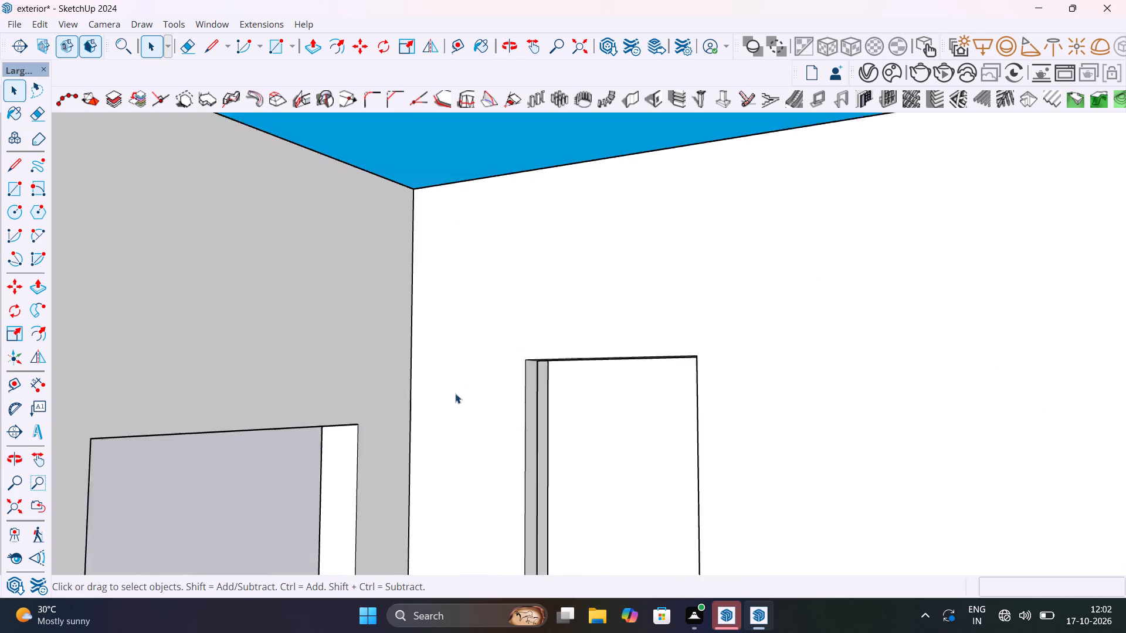
pyautogui.scroll(1, 455, 393)
pyautogui.scroll(-4, 455, 393)
pyautogui.scroll(5, 430, 356)
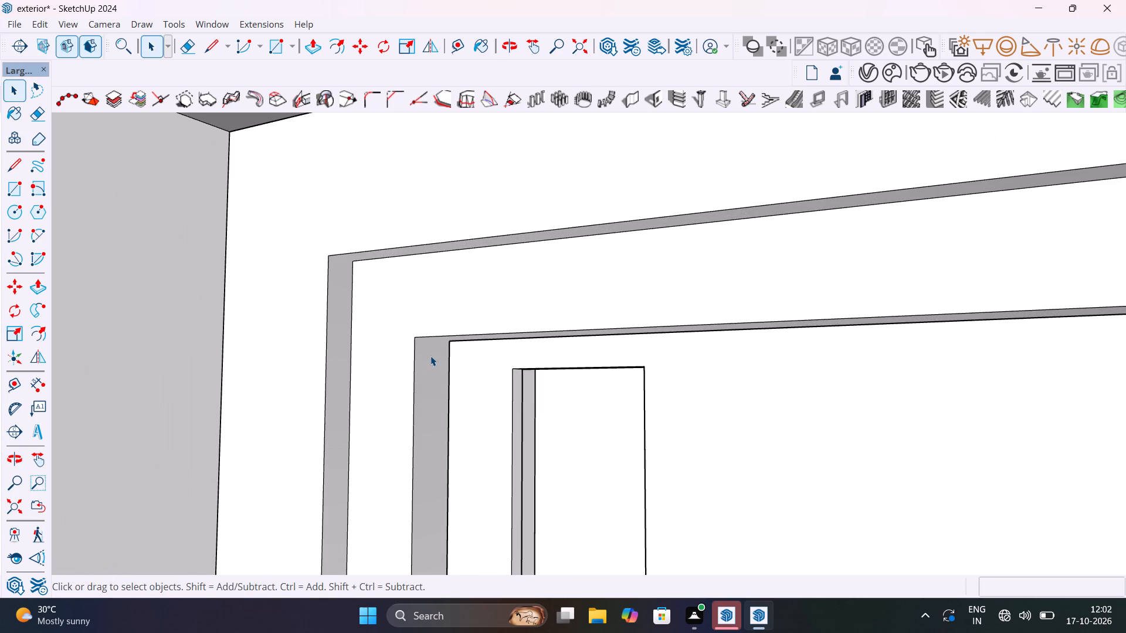
pyautogui.press('r')
pyautogui.moveTo(435, 356); pyautogui.dragTo(438, 365)
pyautogui.scroll(-4, 478, 421)
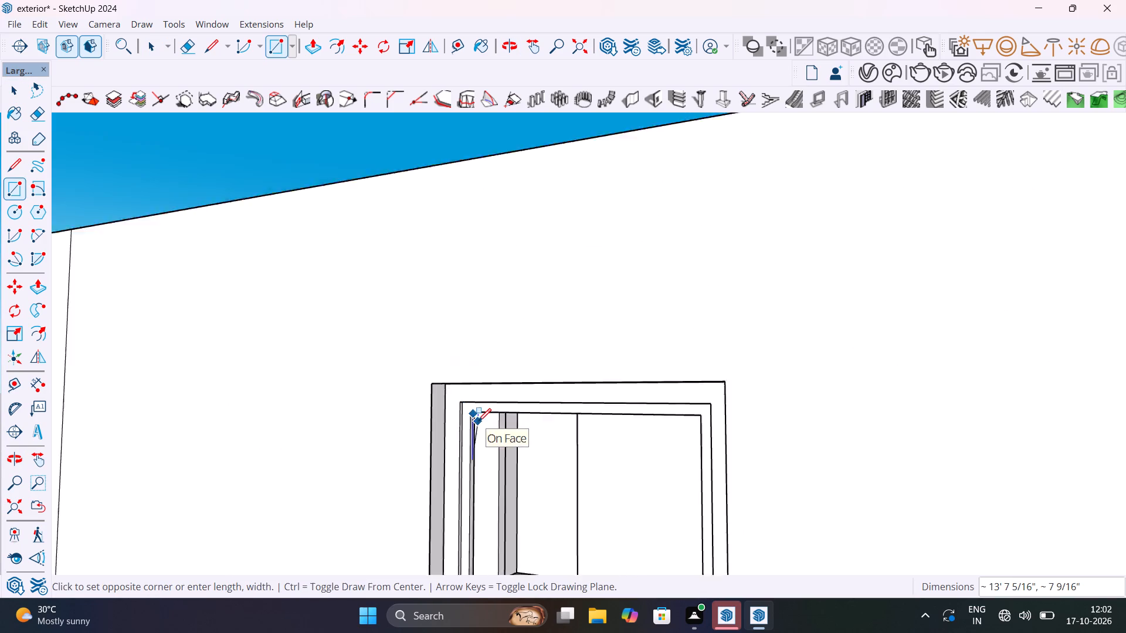
pyautogui.scroll(-10, 478, 421)
pyautogui.keyDown('shift'); pyautogui.moveTo(501, 459); pyautogui.dragTo(466, 403, button='middle'); pyautogui.keyUp('shift')
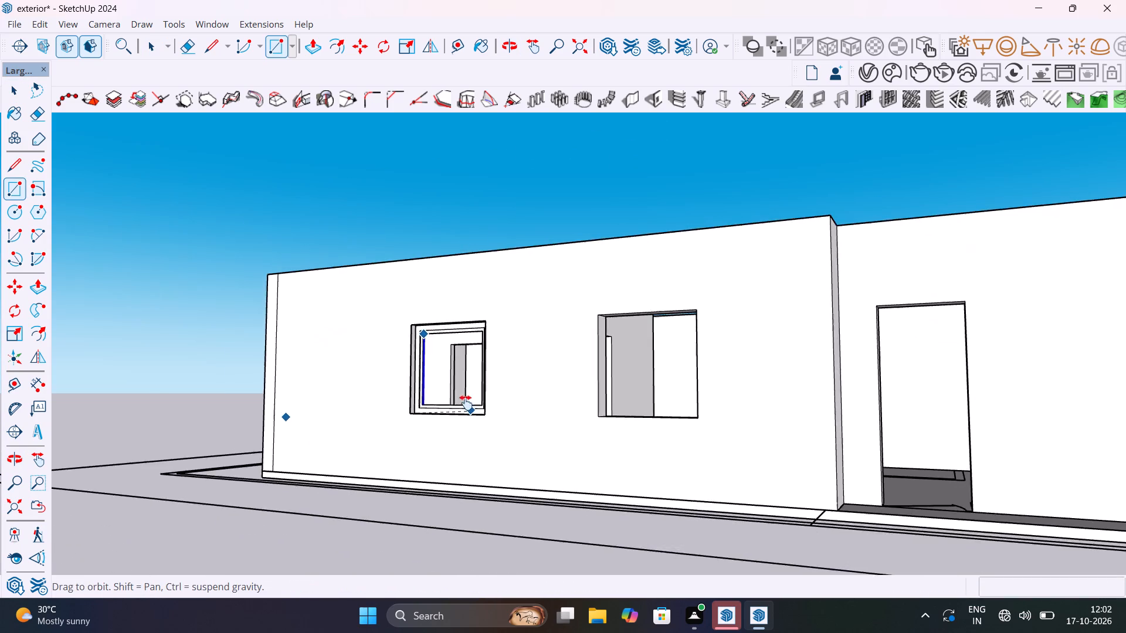
pyautogui.keyDown('shift'); pyautogui.moveTo(466, 403); pyautogui.dragTo(433, 359, button='middle'); pyautogui.keyUp('shift')
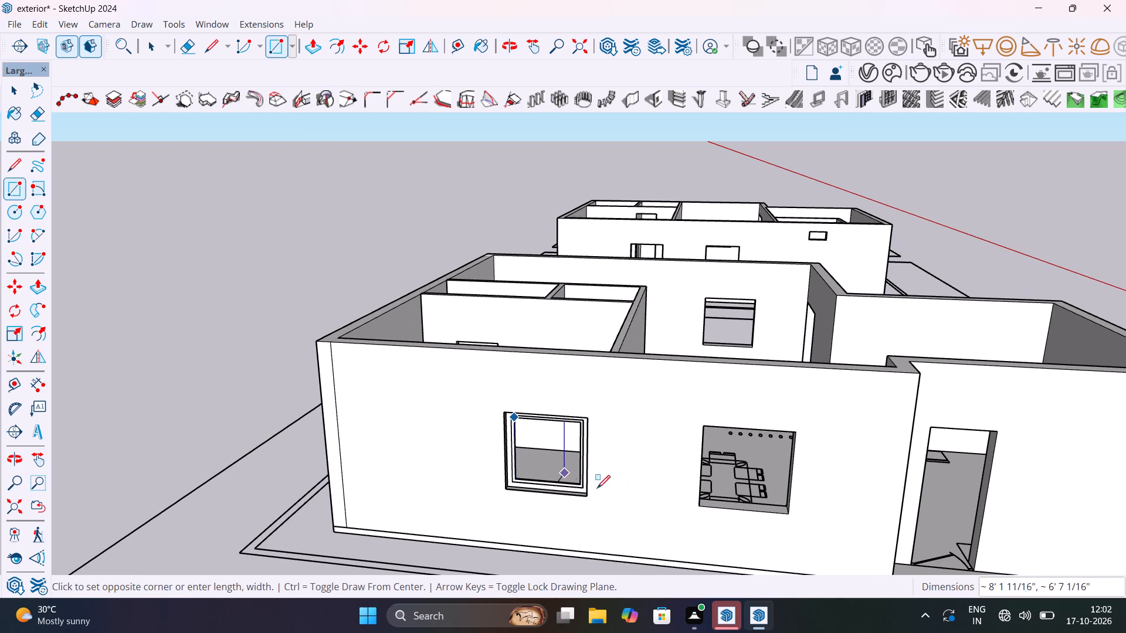
pyautogui.scroll(15, 578, 489)
pyautogui.moveTo(550, 467); pyautogui.dragTo(577, 491, button='middle')
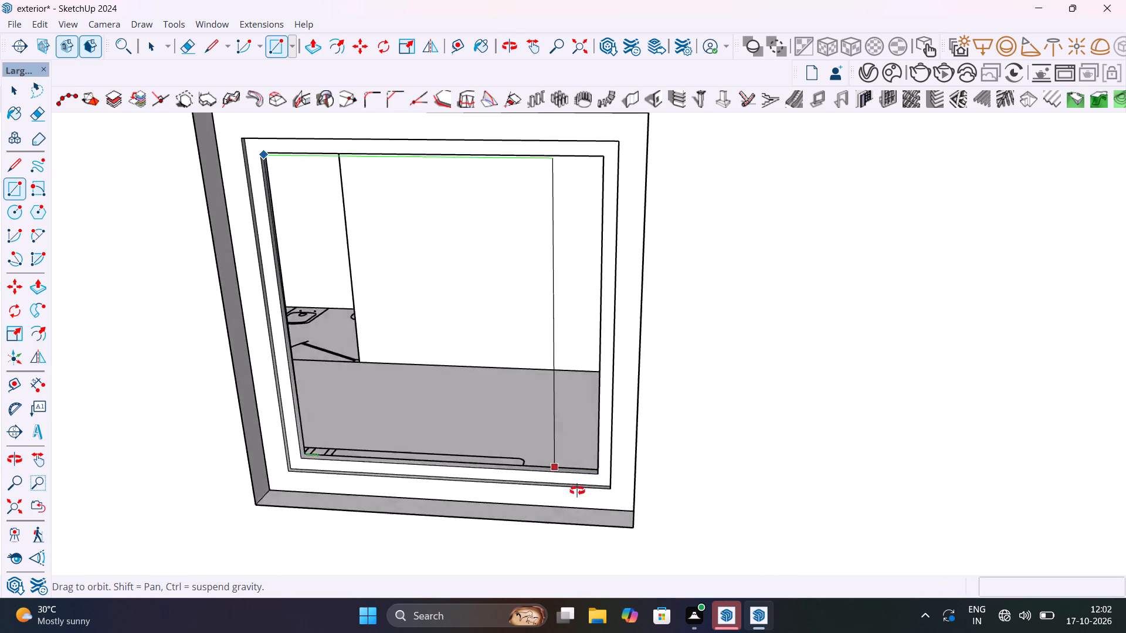
pyautogui.moveTo(577, 491); pyautogui.dragTo(716, 512, button='middle')
pyautogui.scroll(13, 623, 457)
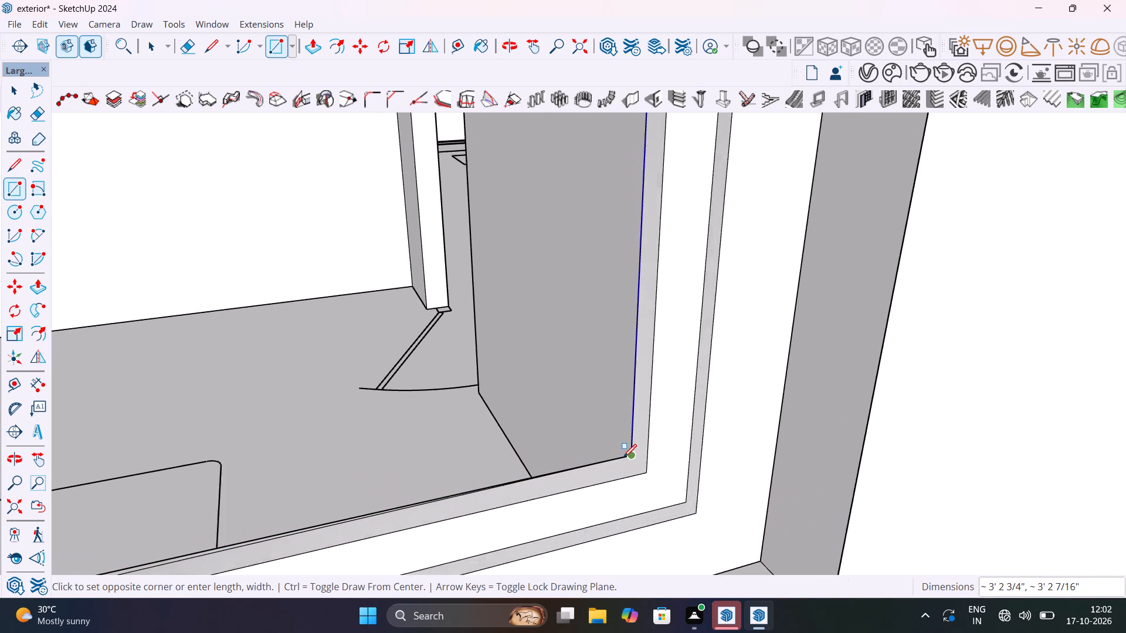
pyautogui.scroll(7, 623, 457)
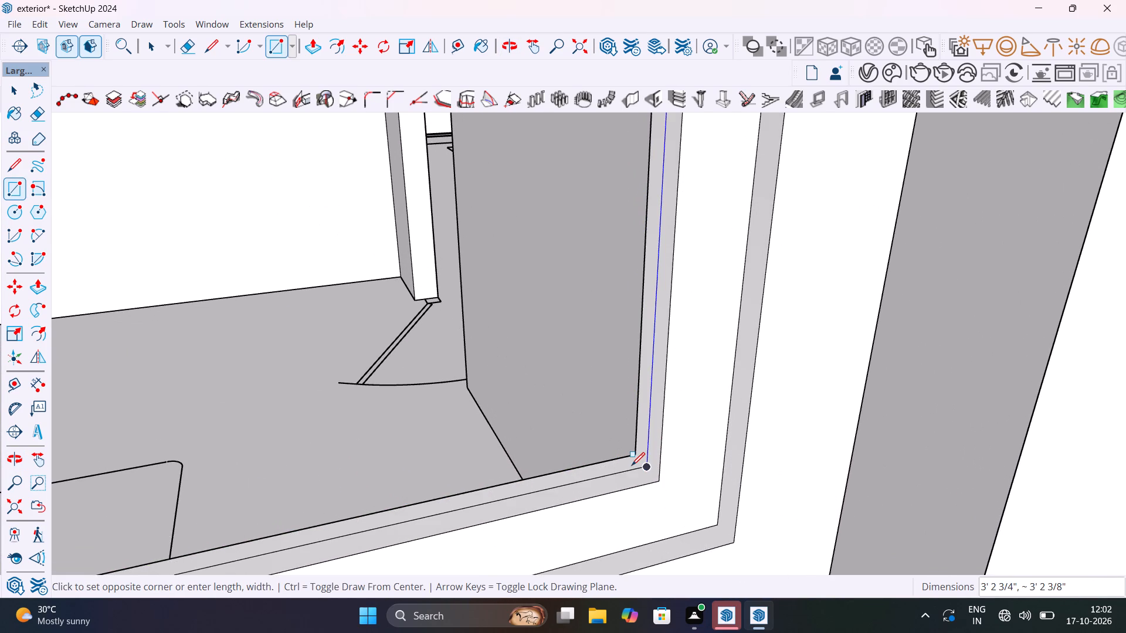
pyautogui.click(632, 465)
pyautogui.press('space')
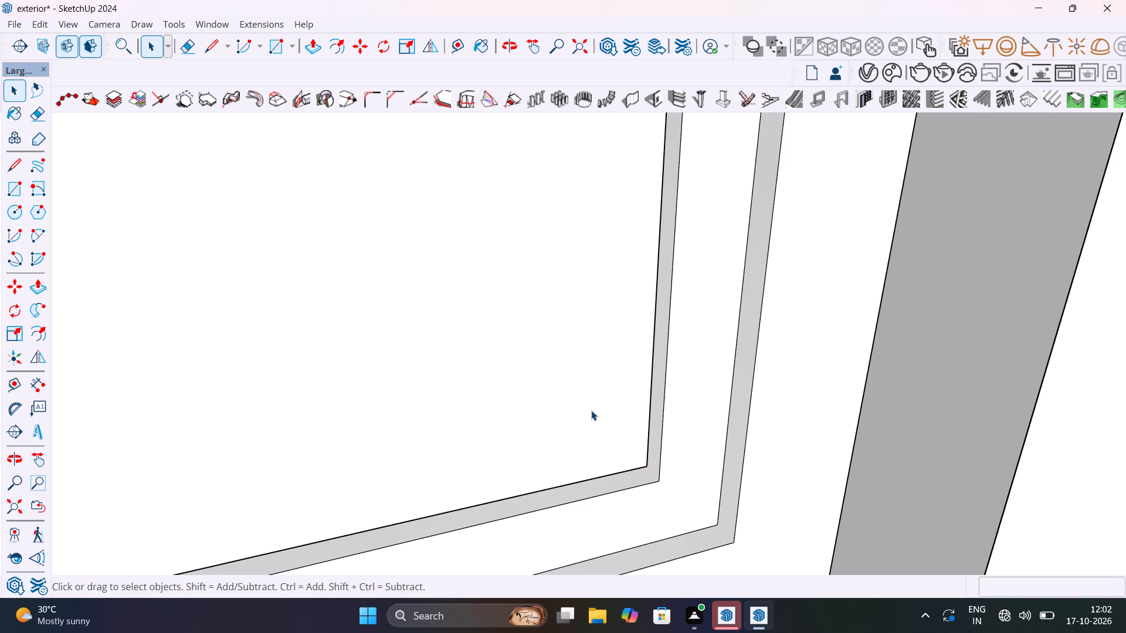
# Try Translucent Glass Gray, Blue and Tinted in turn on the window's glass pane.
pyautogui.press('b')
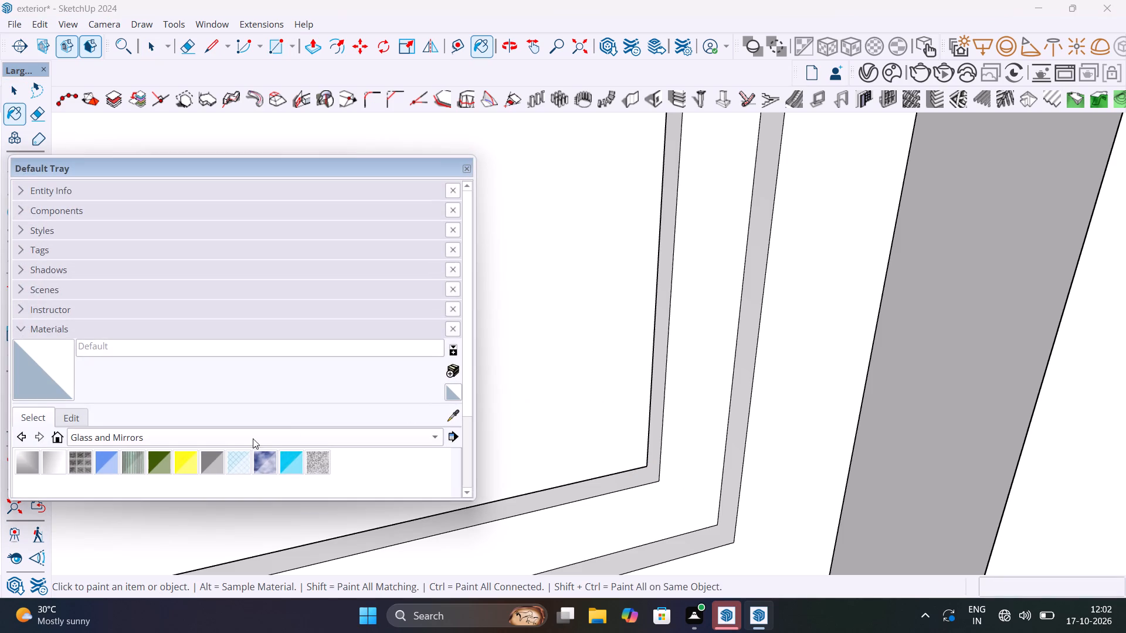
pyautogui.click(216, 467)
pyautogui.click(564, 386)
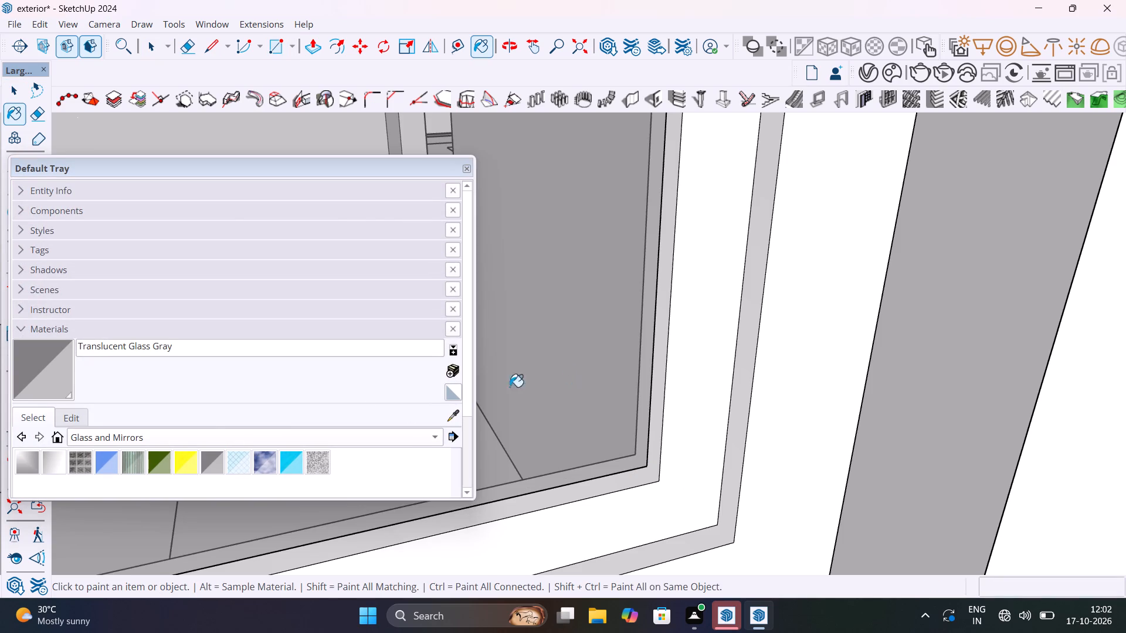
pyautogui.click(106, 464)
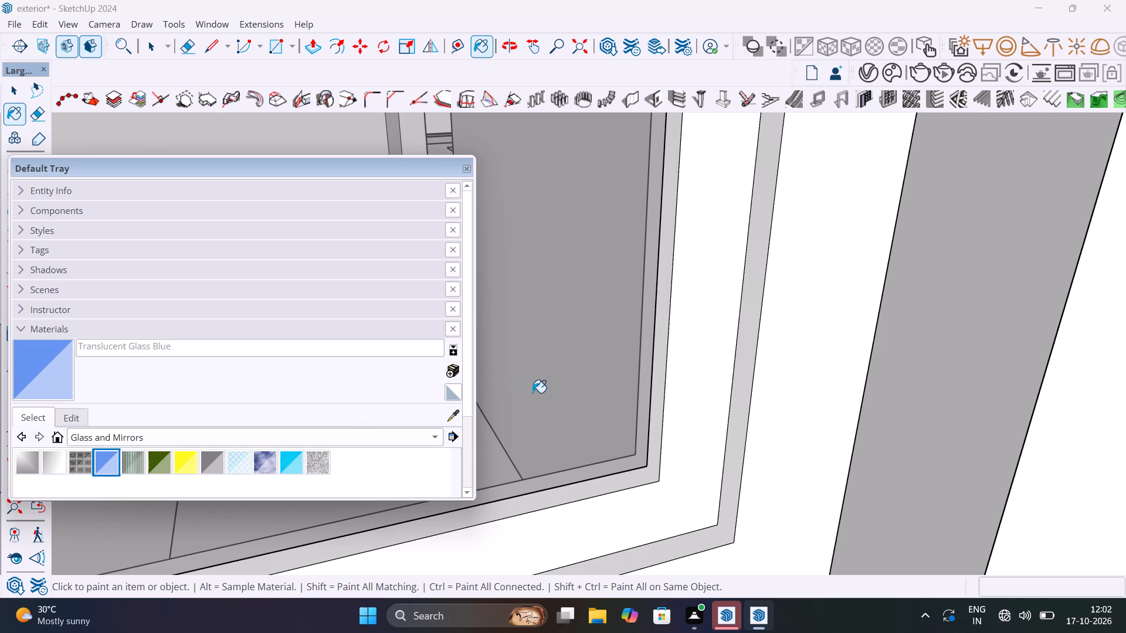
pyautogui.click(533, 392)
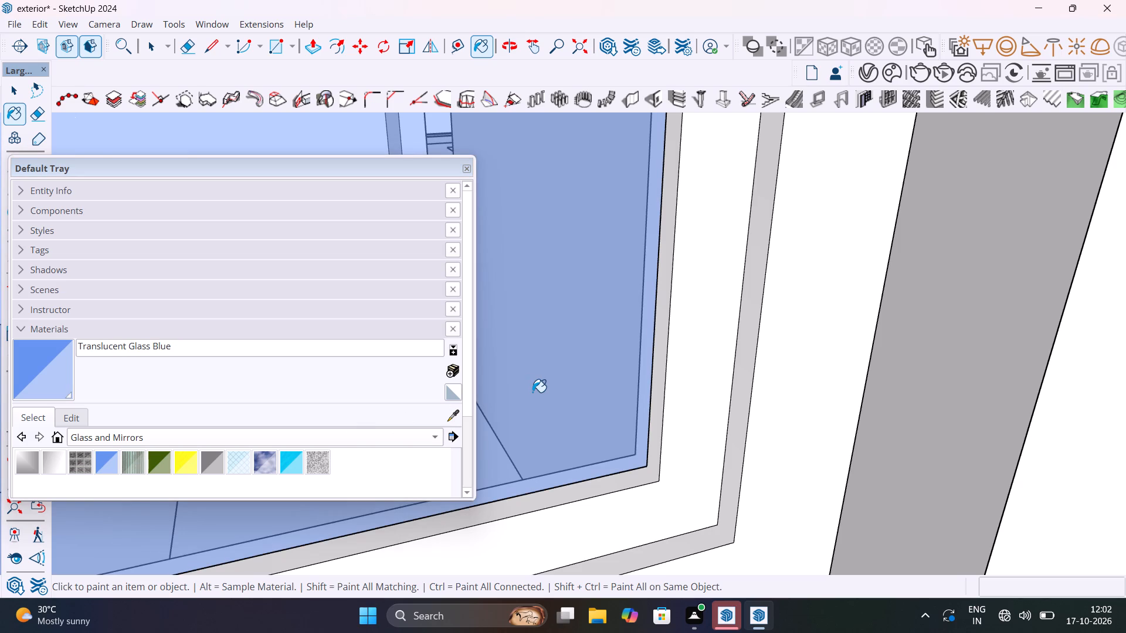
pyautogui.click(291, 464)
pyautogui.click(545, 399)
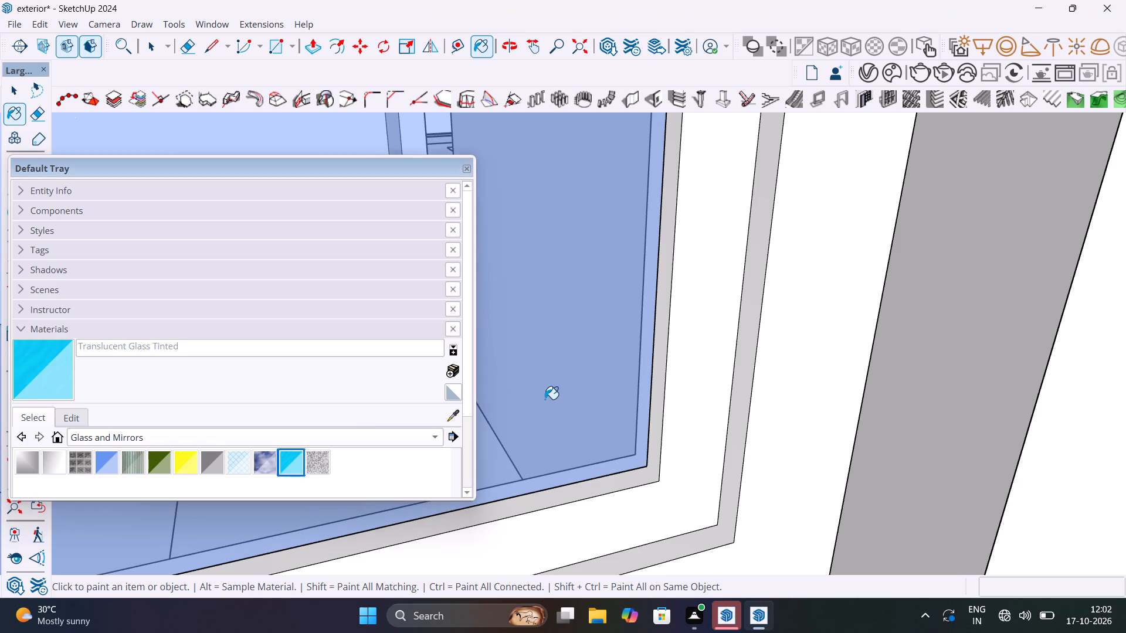
# Paint the window's glass pane with Translucent Glass Safety.
pyautogui.click(232, 462)
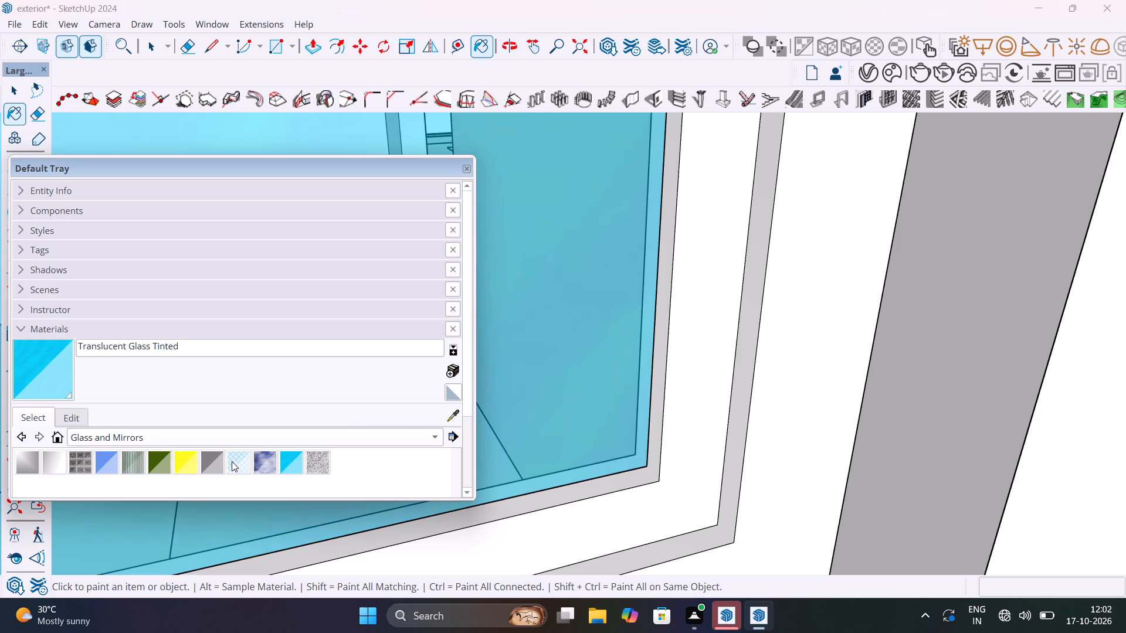
pyautogui.click(539, 401)
pyautogui.scroll(-7, 539, 401)
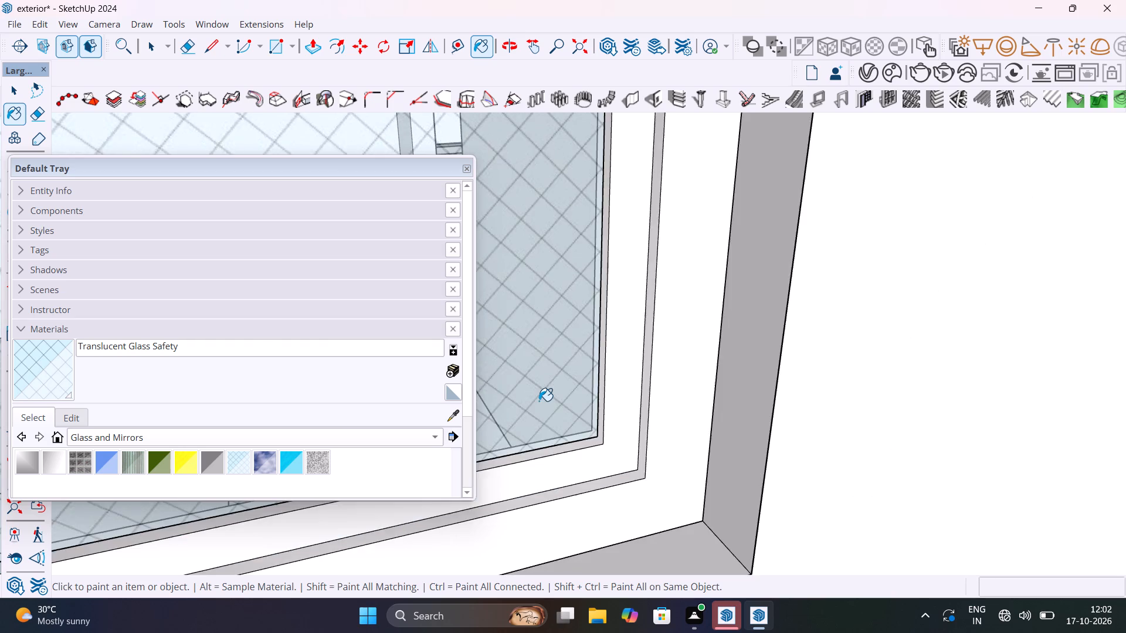
pyautogui.scroll(-20, 539, 401)
pyautogui.scroll(-8, 539, 401)
pyautogui.moveTo(587, 426); pyautogui.dragTo(518, 401, button='middle')
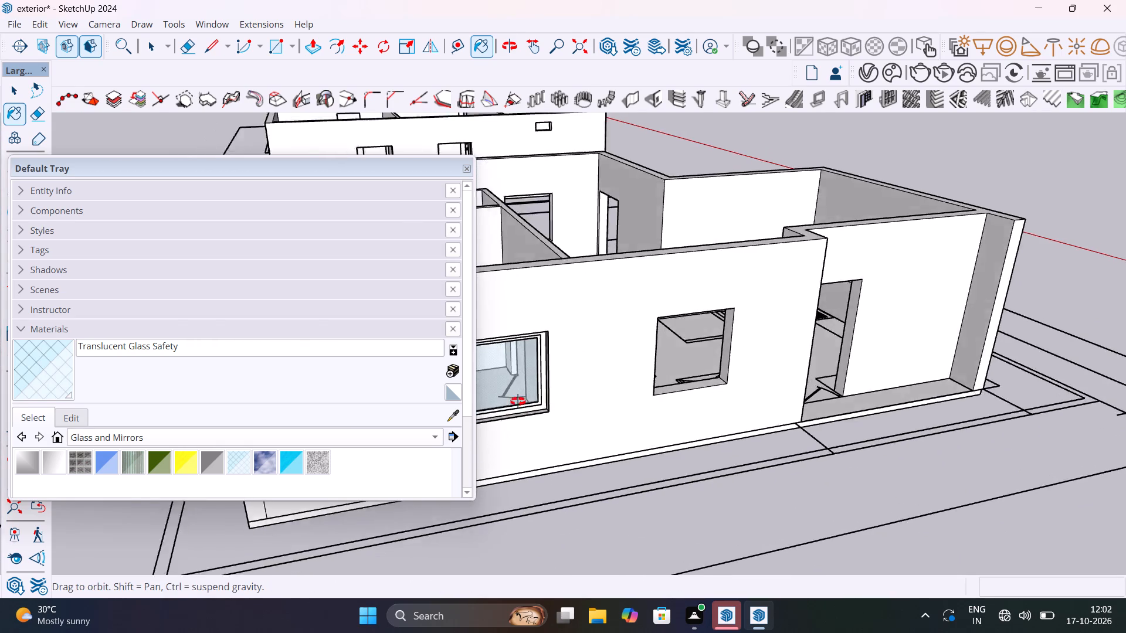
pyautogui.moveTo(518, 401); pyautogui.dragTo(683, 398, button='middle')
pyautogui.scroll(8, 679, 365)
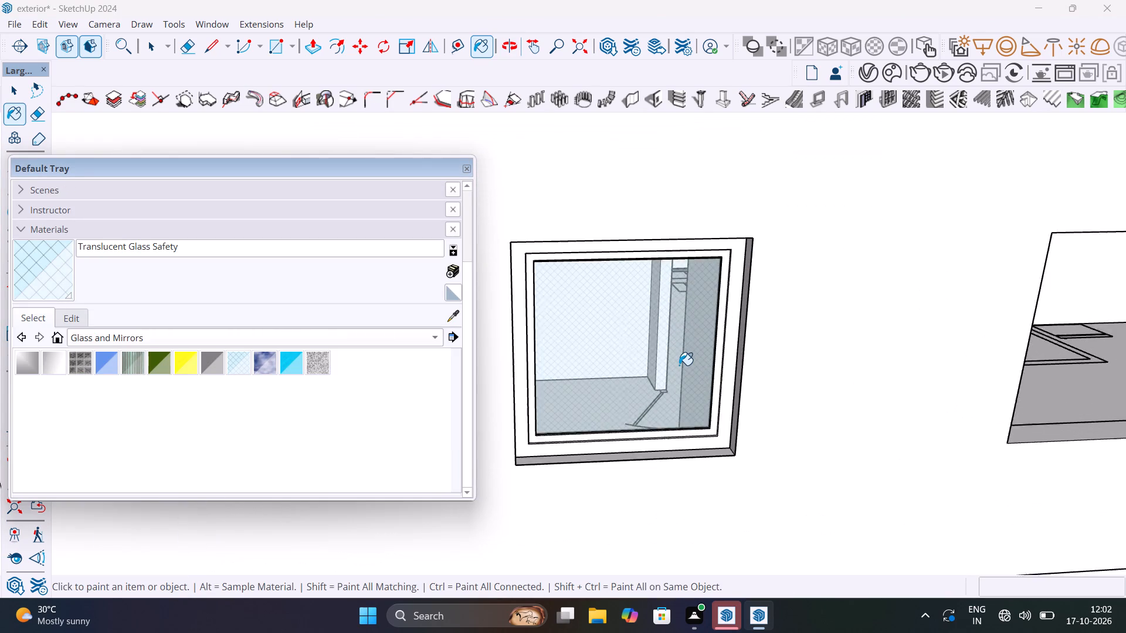
pyautogui.scroll(2, 679, 365)
pyautogui.press('space')
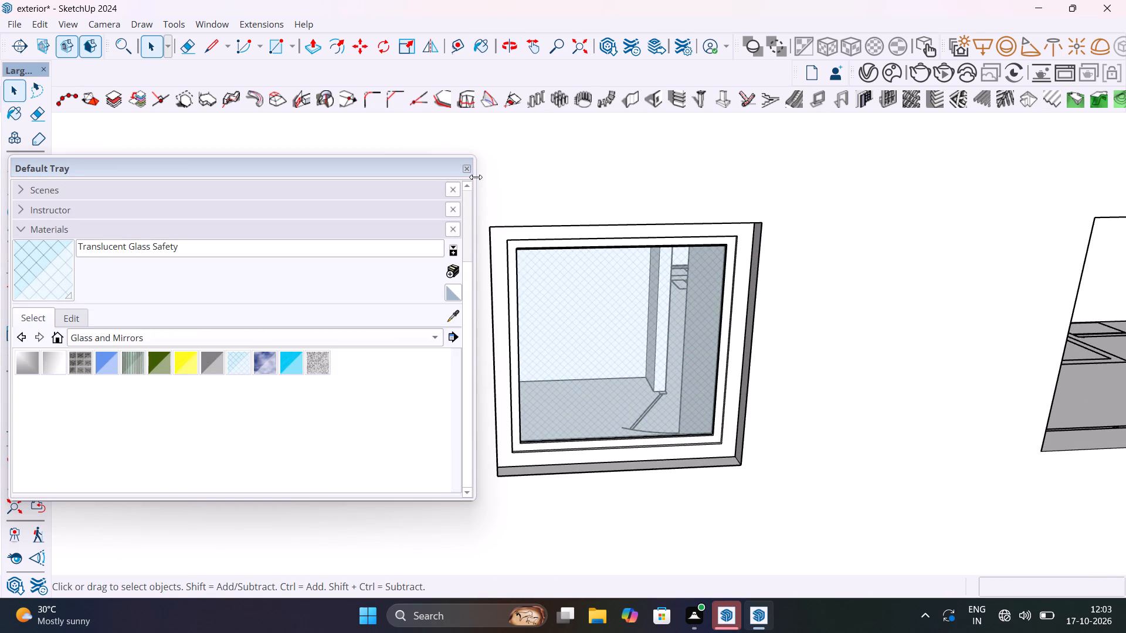
pyautogui.click(469, 172)
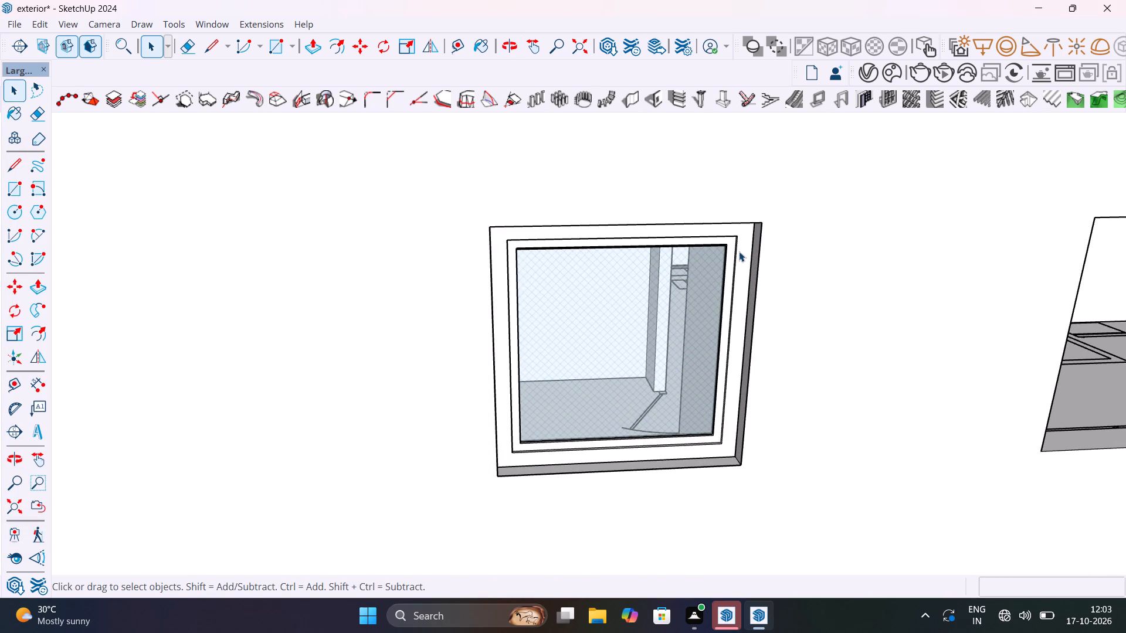
# Group the swept window frame together with its glass pane.
pyautogui.click(739, 252)
pyautogui.scroll(9, 739, 253)
pyautogui.tripleClick(741, 254)
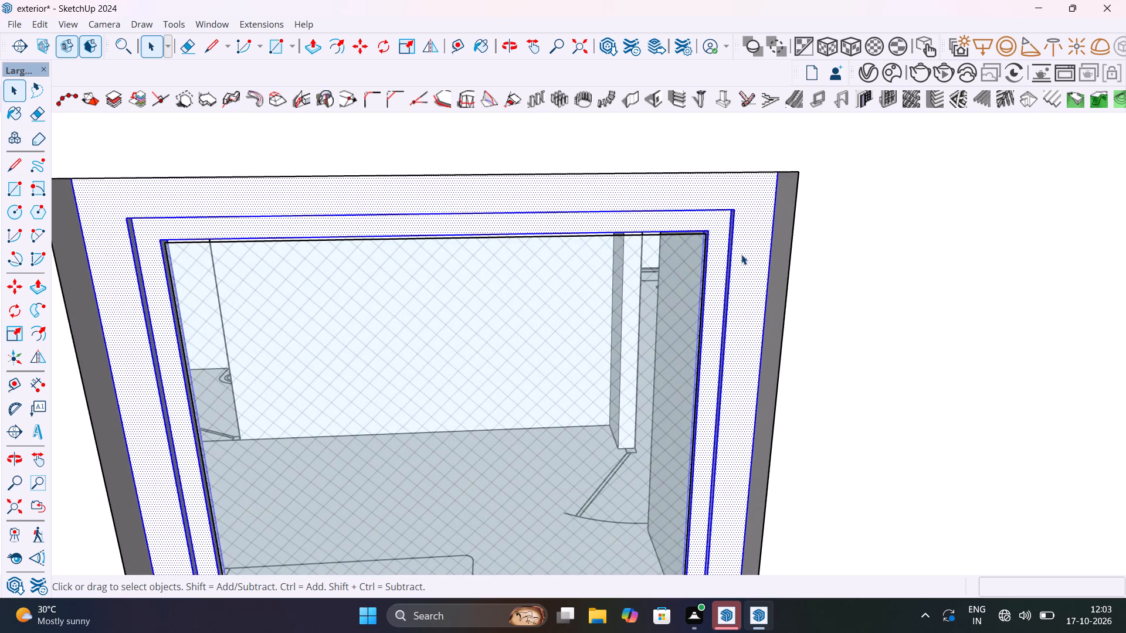
pyautogui.keyDown('shift'); pyautogui.click(616, 280); pyautogui.keyUp('shift')
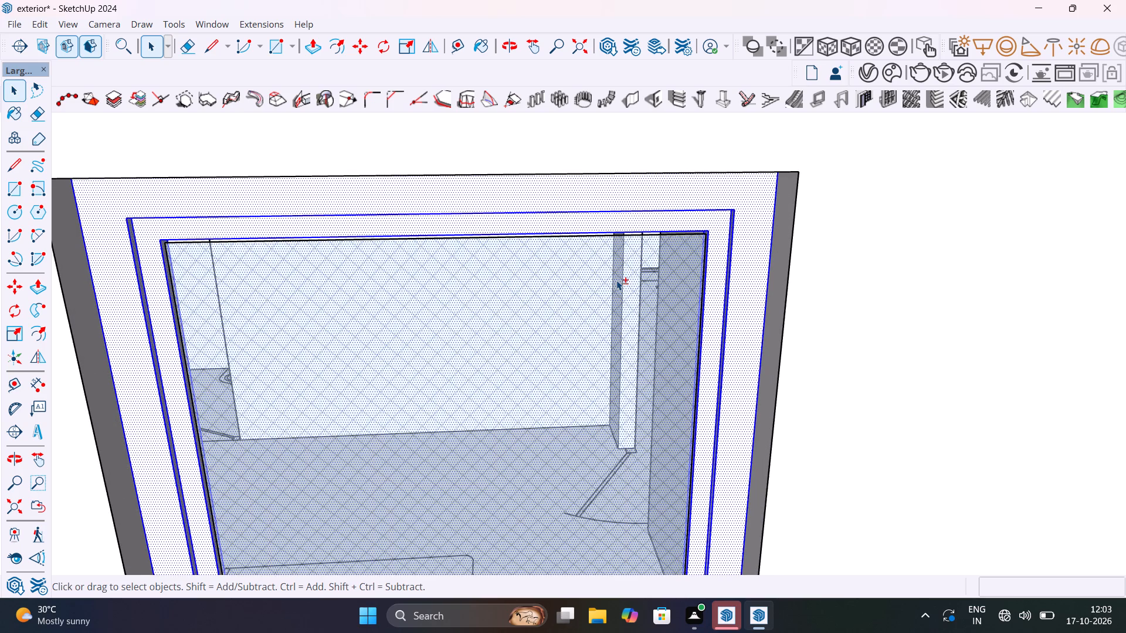
pyautogui.moveTo(655, 270); pyautogui.dragTo(793, 176, button='middle')
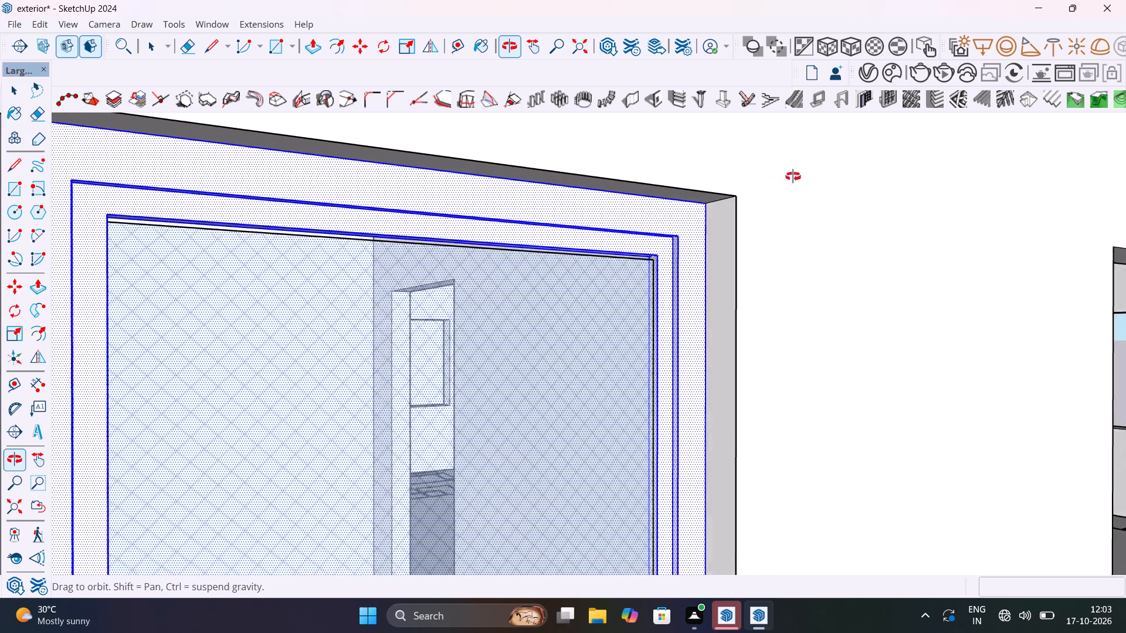
pyautogui.moveTo(793, 176); pyautogui.dragTo(727, 221, button='middle')
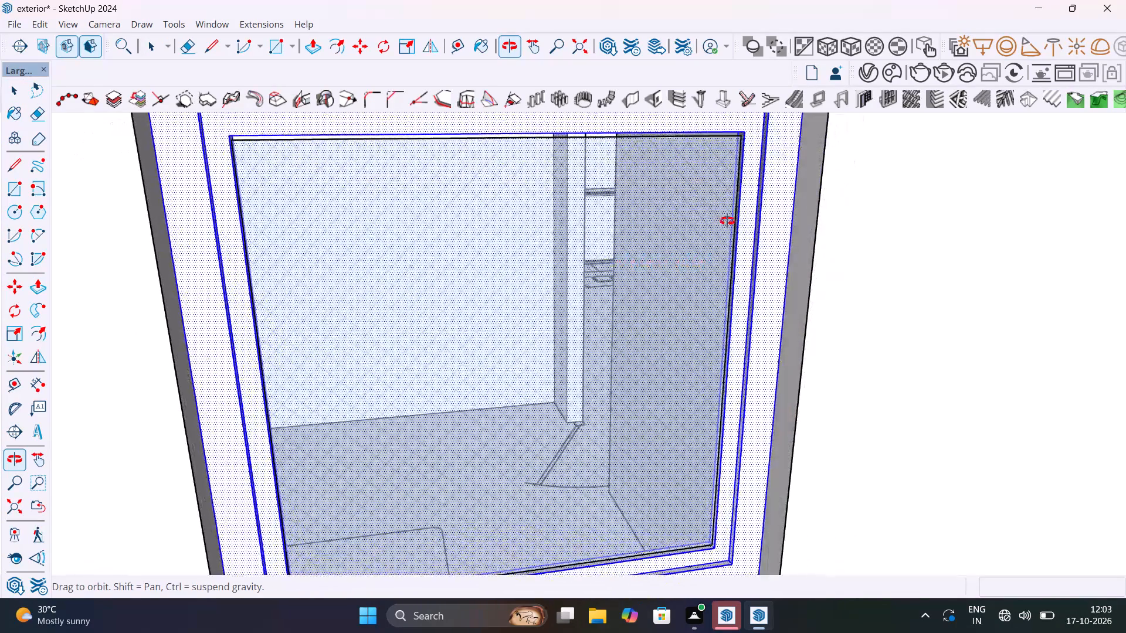
pyautogui.moveTo(727, 221); pyautogui.dragTo(735, 202, button='middle')
pyautogui.rightClick(735, 202)
pyautogui.click(767, 336)
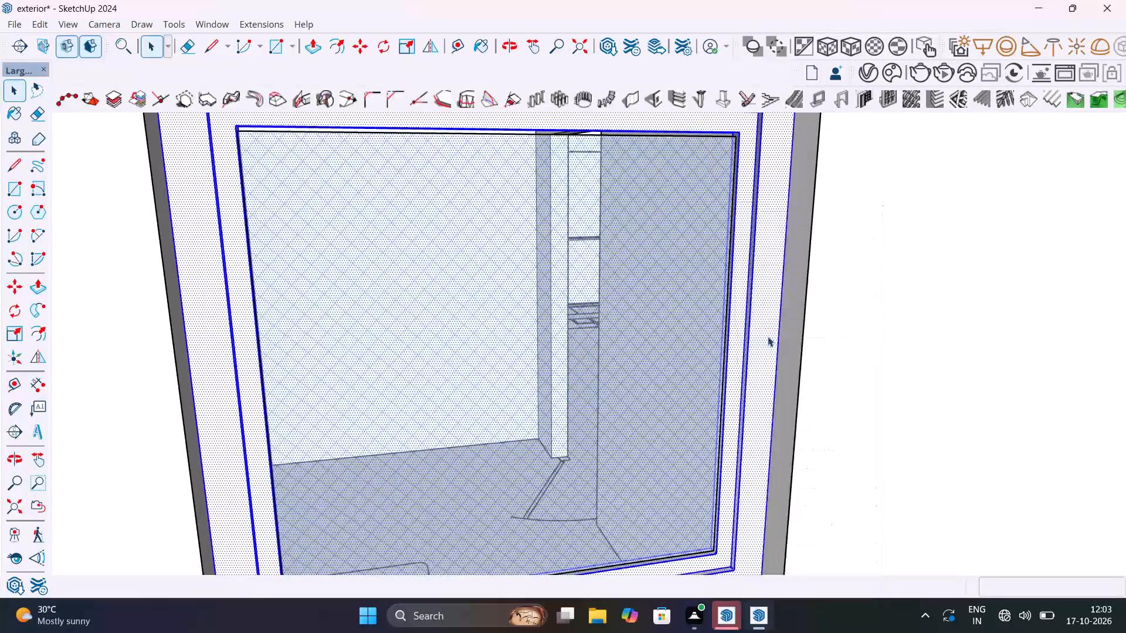
# Paint the grouped window's frame with Color M06 from the Colors collection, keeping the glass pane's material.
pyautogui.scroll(-8, 768, 336)
pyautogui.keyDown('shift'); pyautogui.moveTo(758, 356); pyautogui.dragTo(458, 360, button='middle'); pyautogui.keyUp('shift')
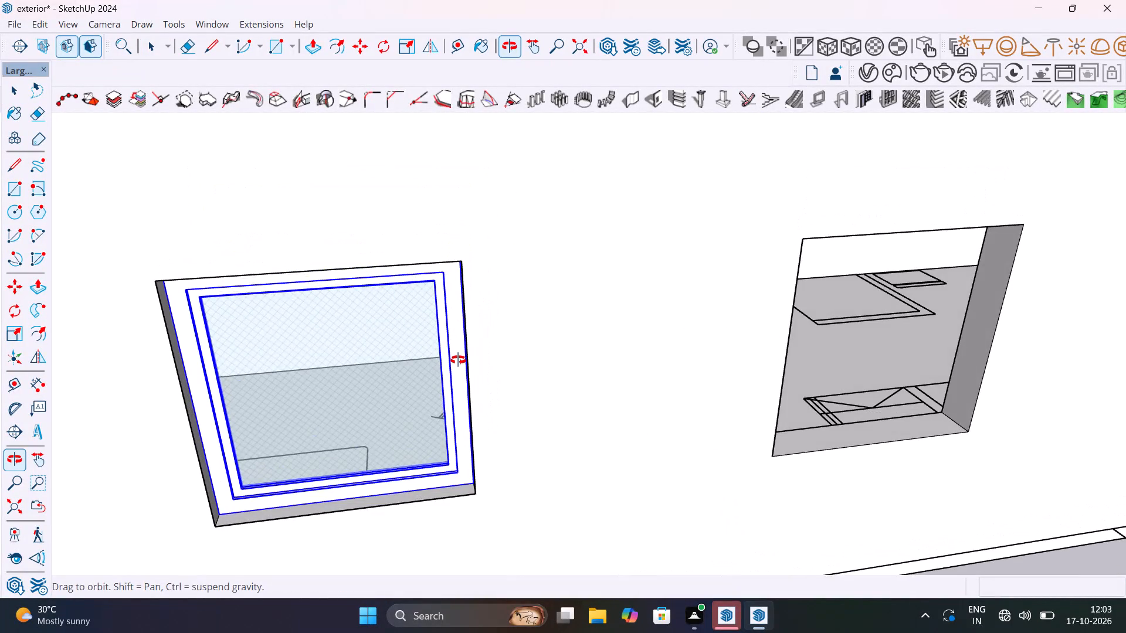
pyautogui.keyDown('shift'); pyautogui.moveTo(458, 360); pyautogui.dragTo(633, 311, button='middle'); pyautogui.keyUp('shift')
pyautogui.press('b')
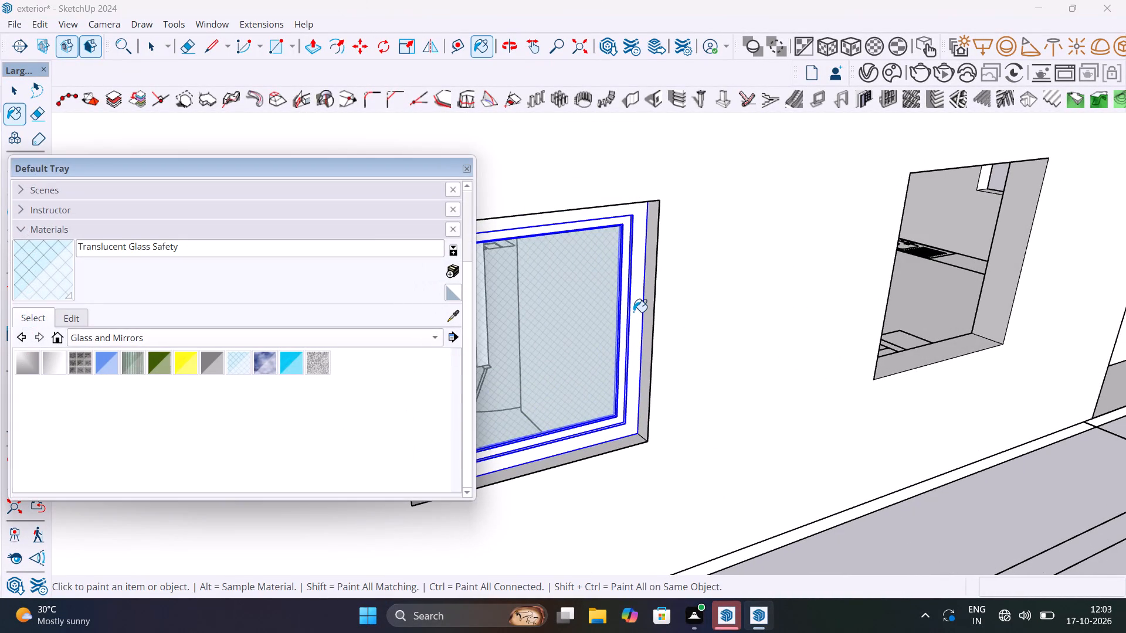
pyautogui.press('space')
pyautogui.scroll(-7, 880, 440)
pyautogui.click(1069, 550)
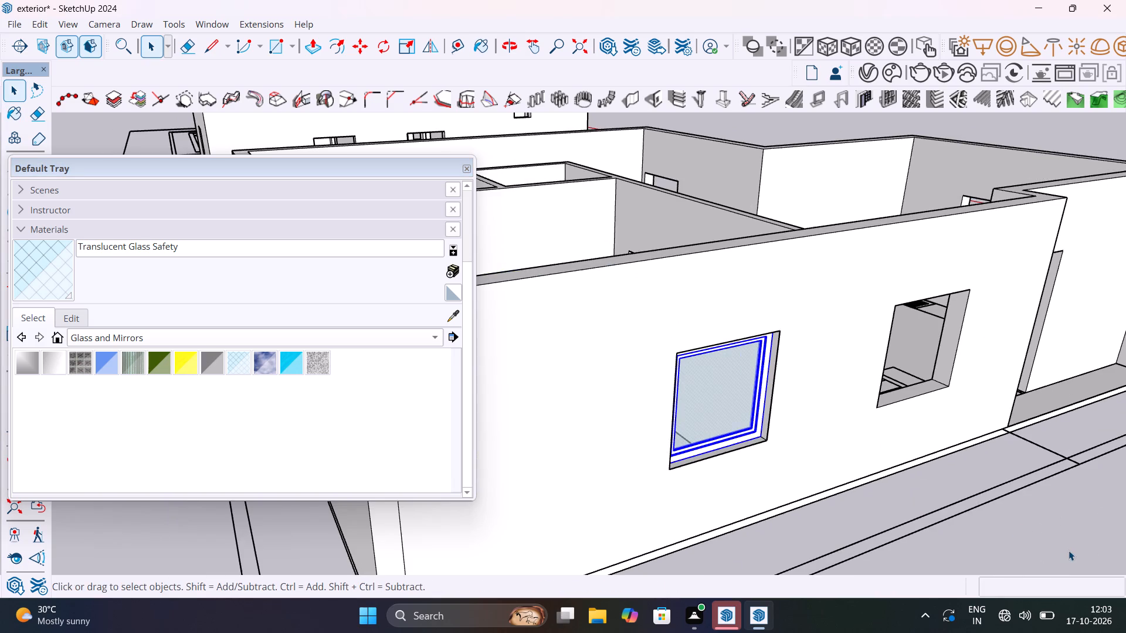
pyautogui.scroll(8, 749, 295)
pyautogui.scroll(1, 774, 390)
pyautogui.moveTo(774, 389); pyautogui.dragTo(742, 361, button='middle')
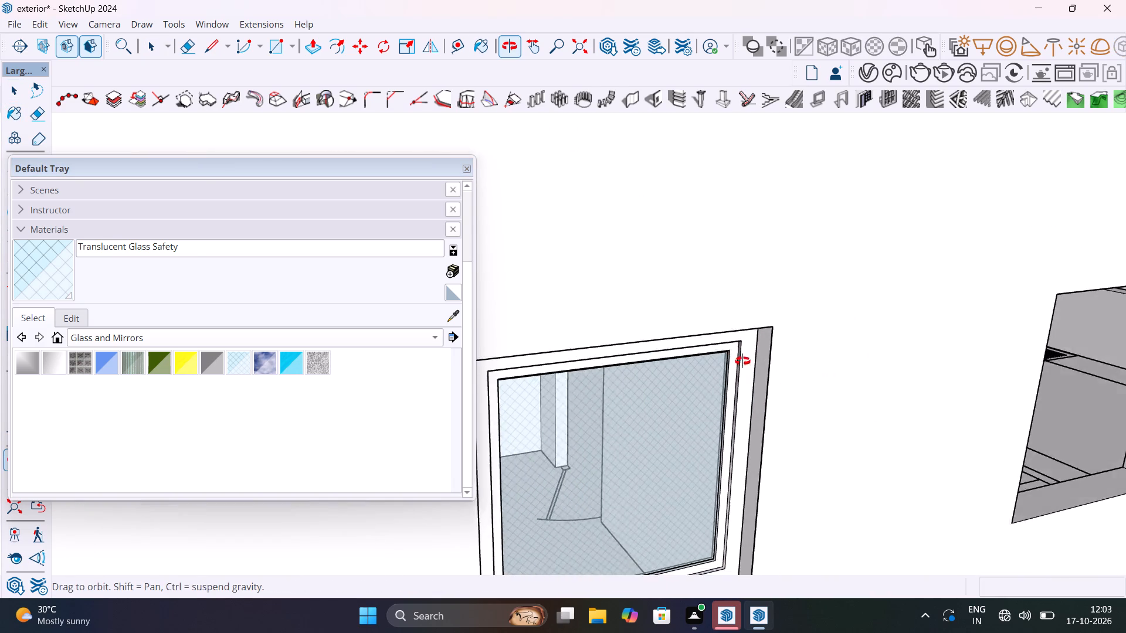
pyautogui.moveTo(742, 361); pyautogui.dragTo(727, 333, button='middle')
pyautogui.click(432, 336)
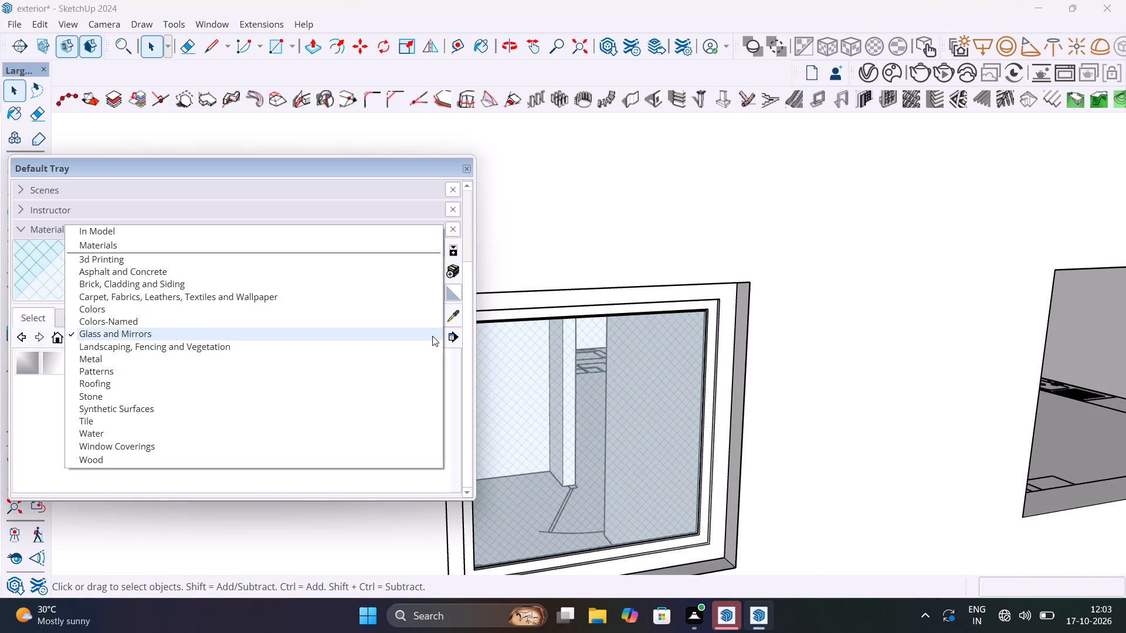
pyautogui.click(152, 313)
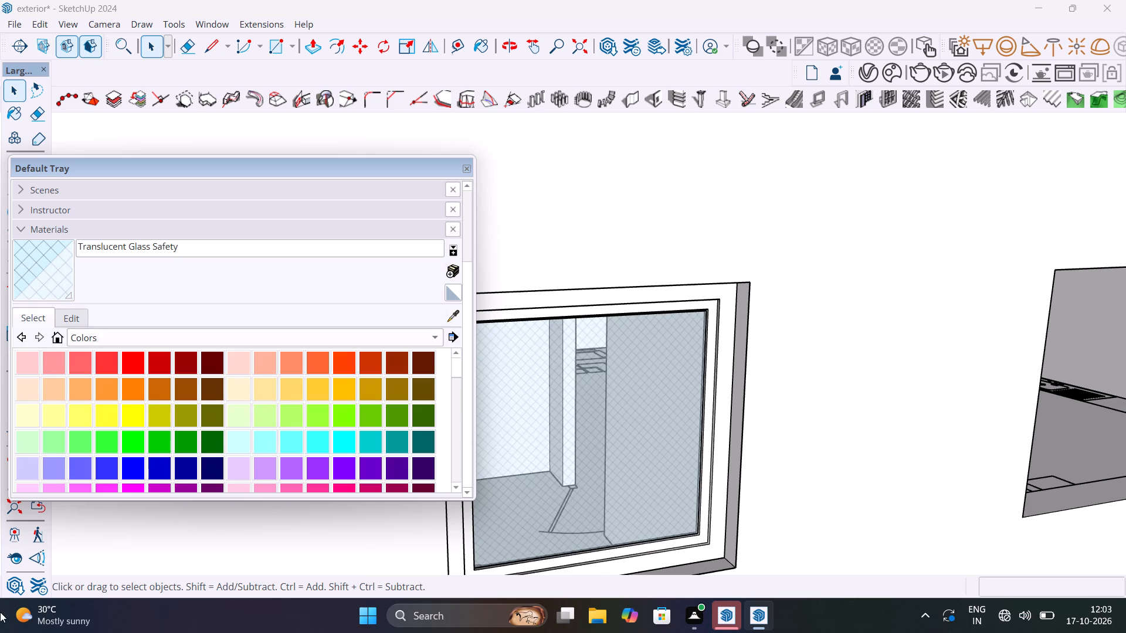
pyautogui.scroll(-8, 196, 437)
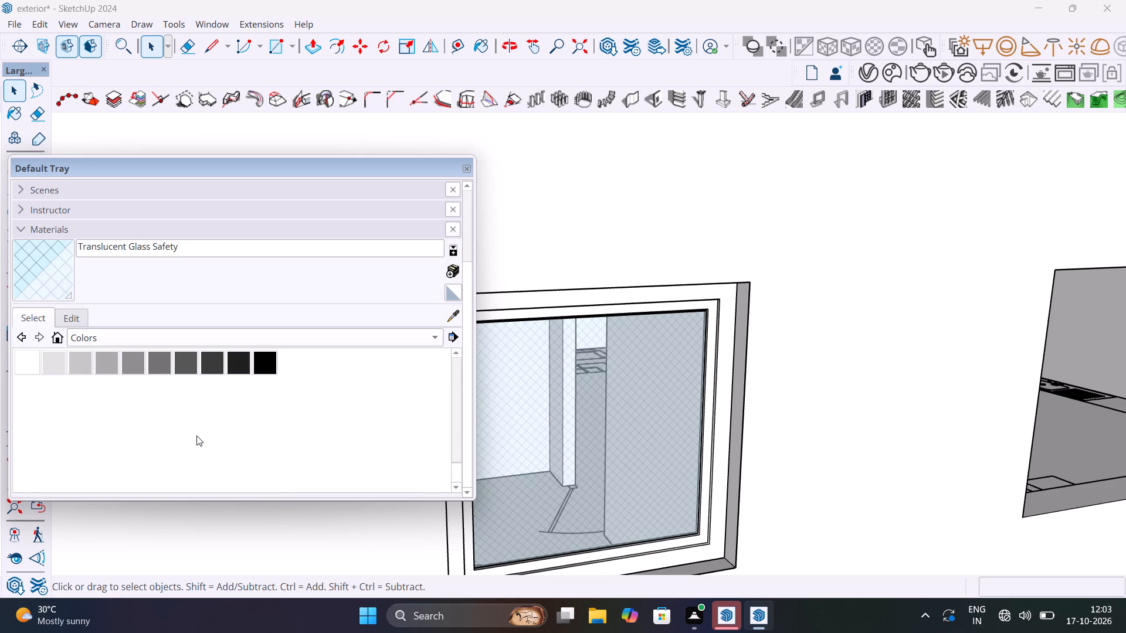
pyautogui.scroll(2, 196, 435)
pyautogui.click(185, 419)
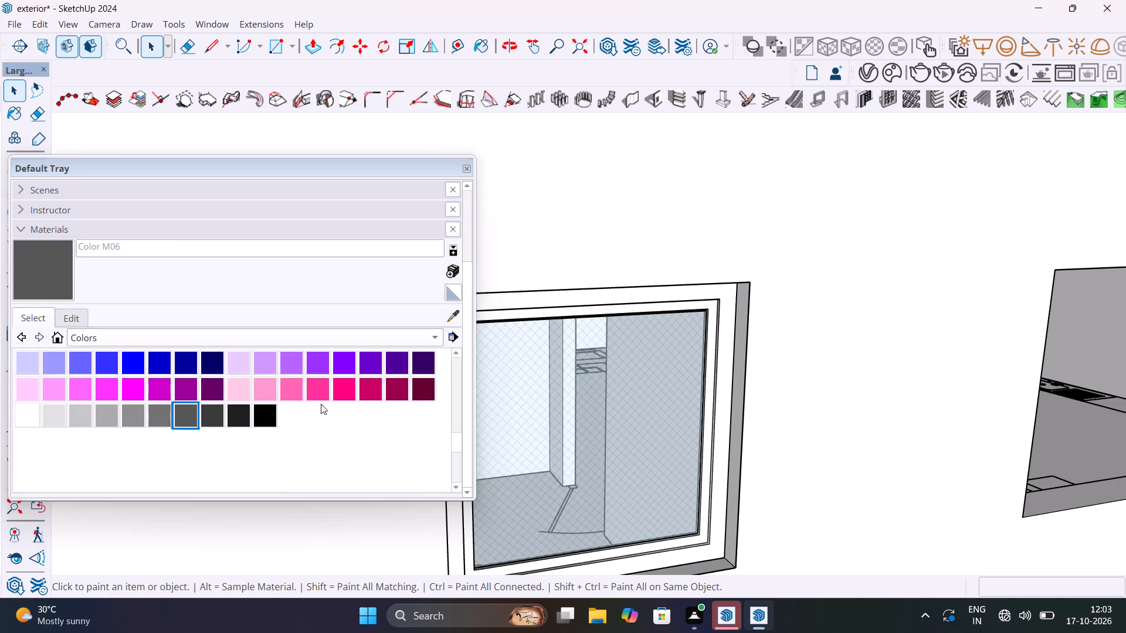
pyautogui.click(729, 330)
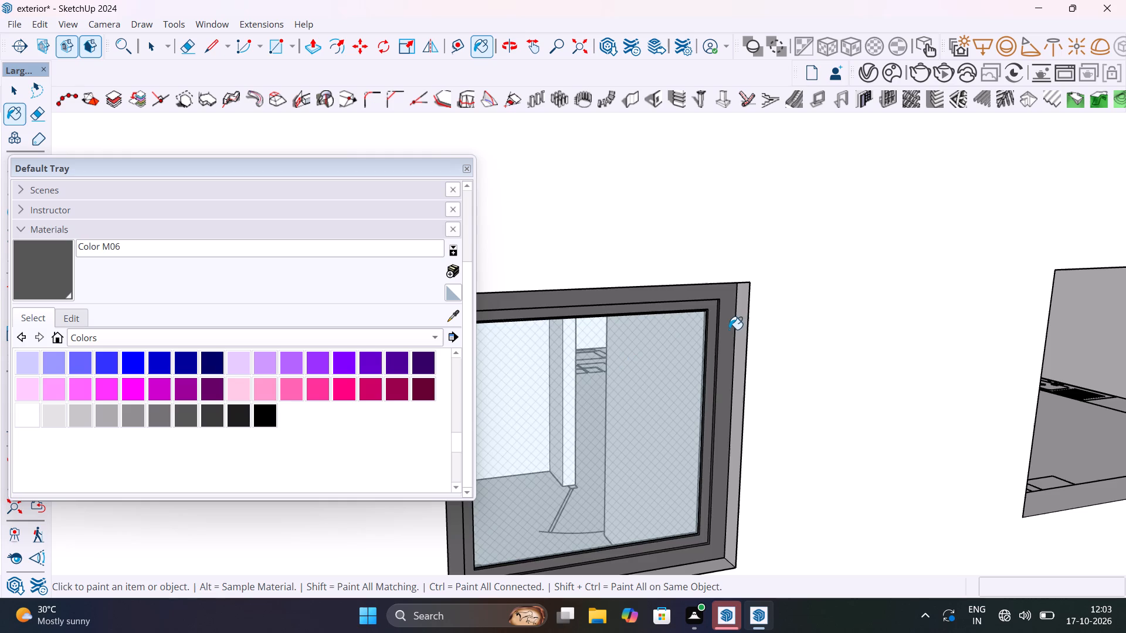
pyautogui.scroll(-6, 708, 489)
pyautogui.press('space')
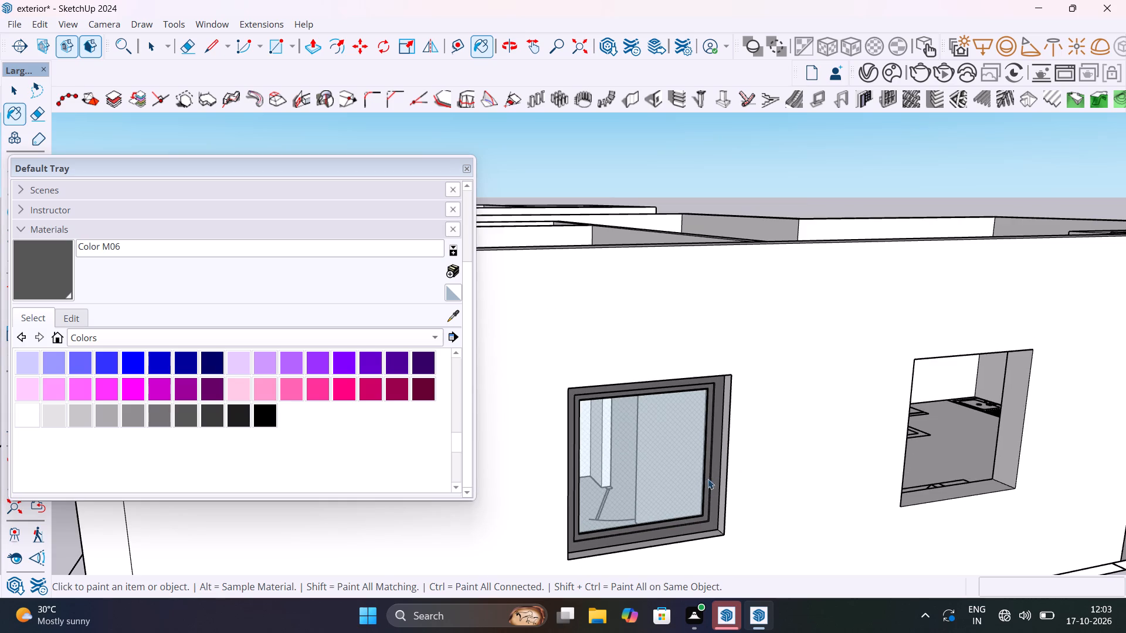
pyautogui.click(470, 175)
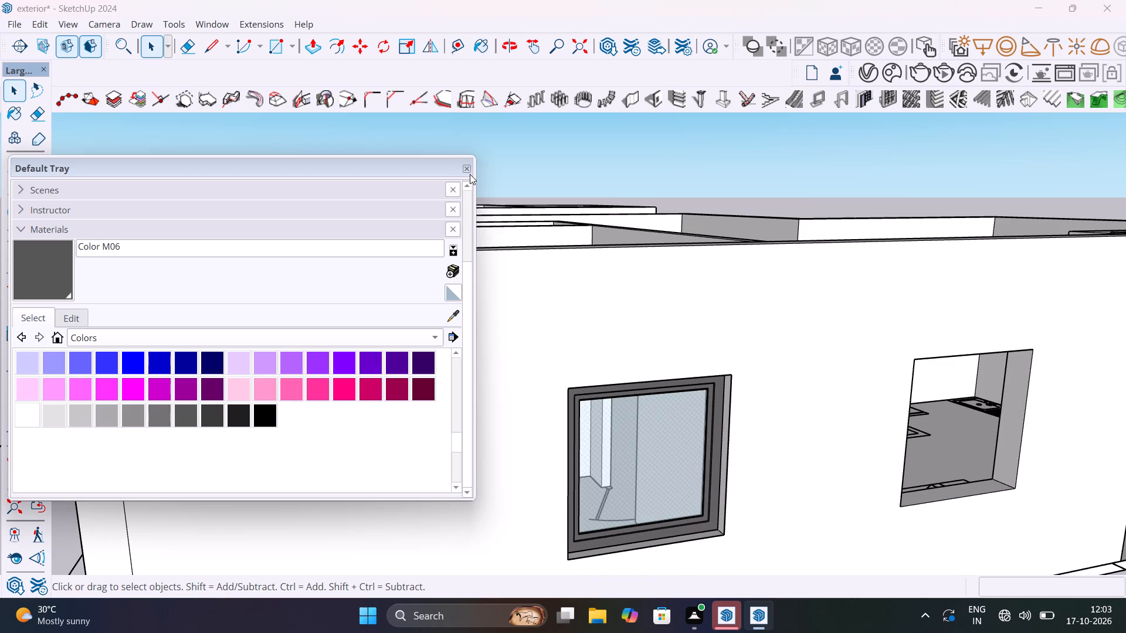
pyautogui.click(470, 170)
pyautogui.scroll(-5, 459, 189)
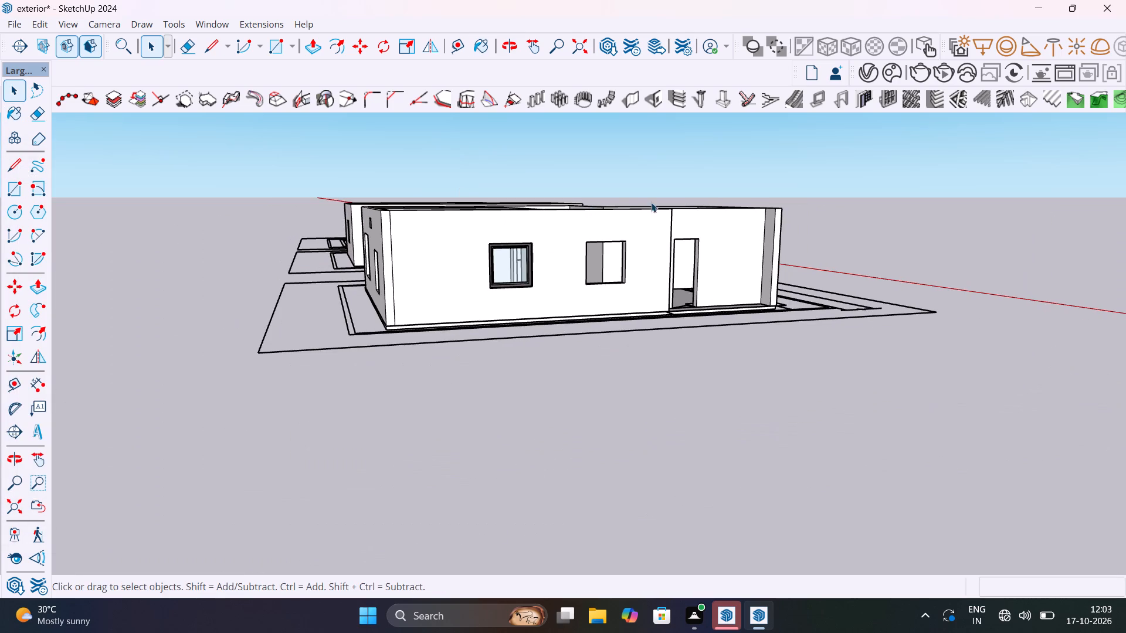
pyautogui.click(951, 226)
# Copy the finished window about 9' 3 3/4" along the wall into the neighbouring empty opening, matching its corner.
pyautogui.scroll(12, 438, 258)
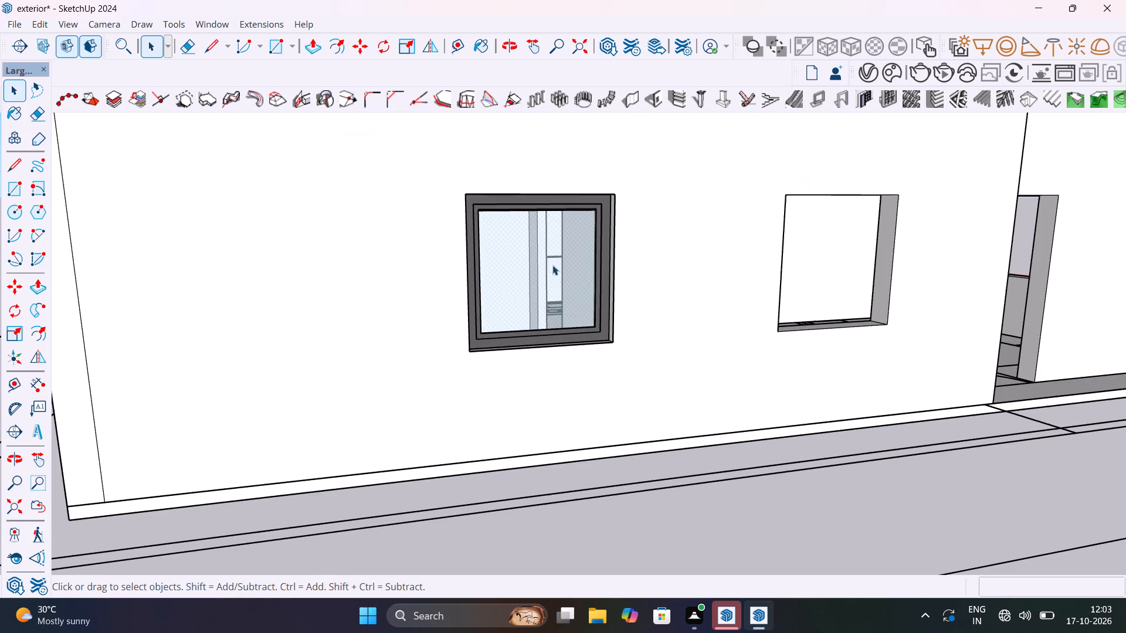
pyautogui.click(611, 291)
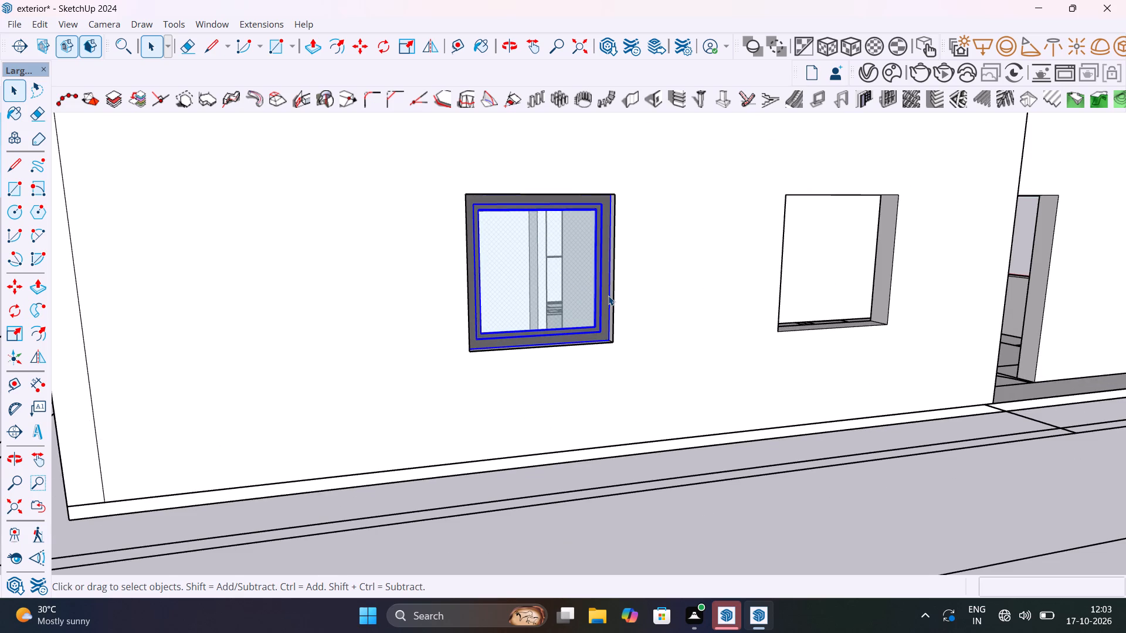
pyautogui.press('m')
pyautogui.moveTo(547, 365); pyautogui.dragTo(441, 395, button='middle')
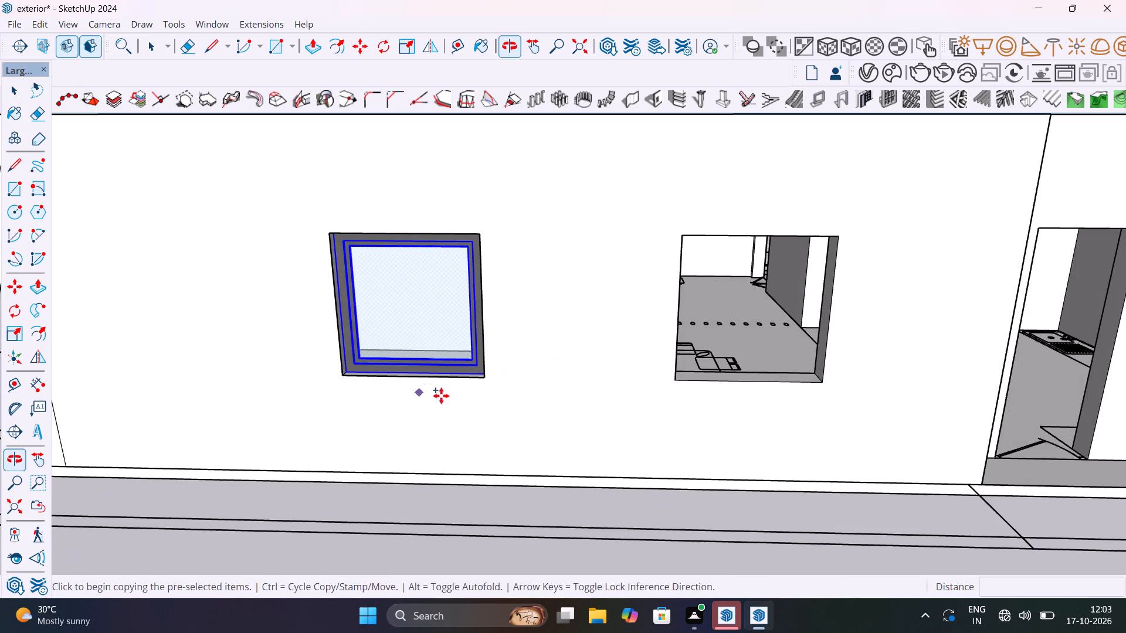
pyautogui.scroll(13, 359, 366)
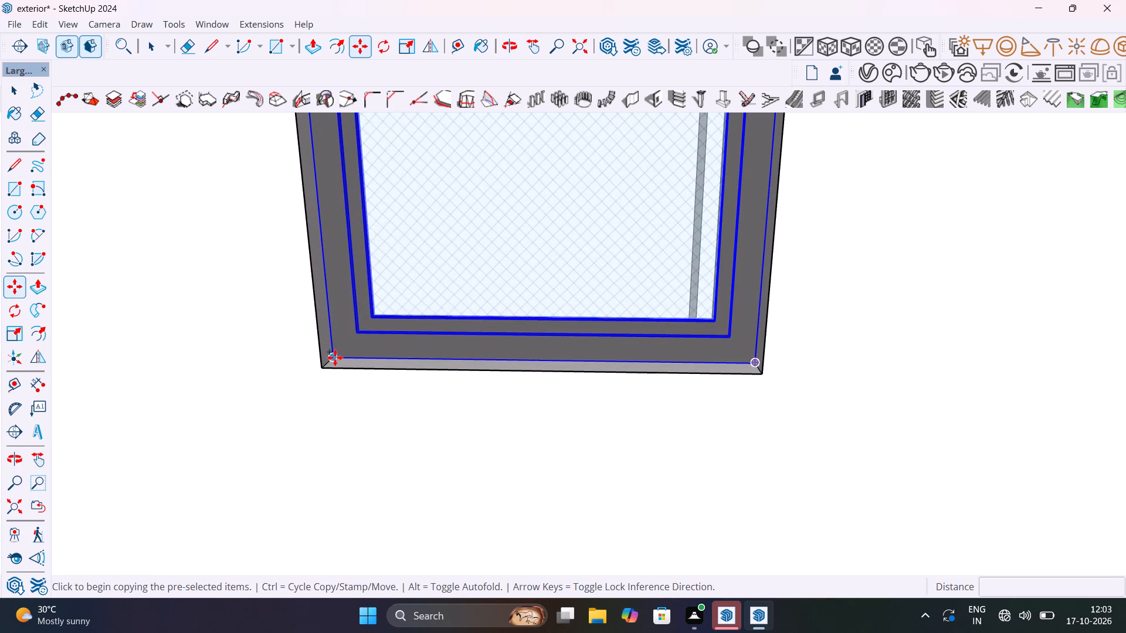
pyautogui.click(335, 357)
pyautogui.scroll(-16, 445, 359)
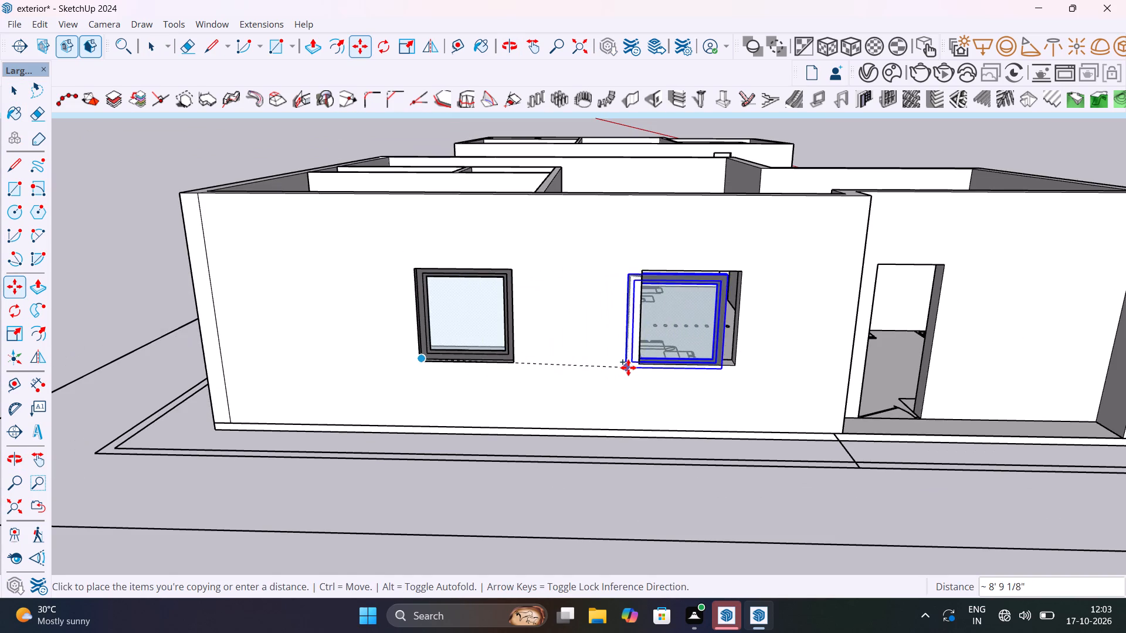
pyautogui.scroll(14, 637, 367)
pyautogui.moveTo(647, 369); pyautogui.dragTo(596, 416, button='middle')
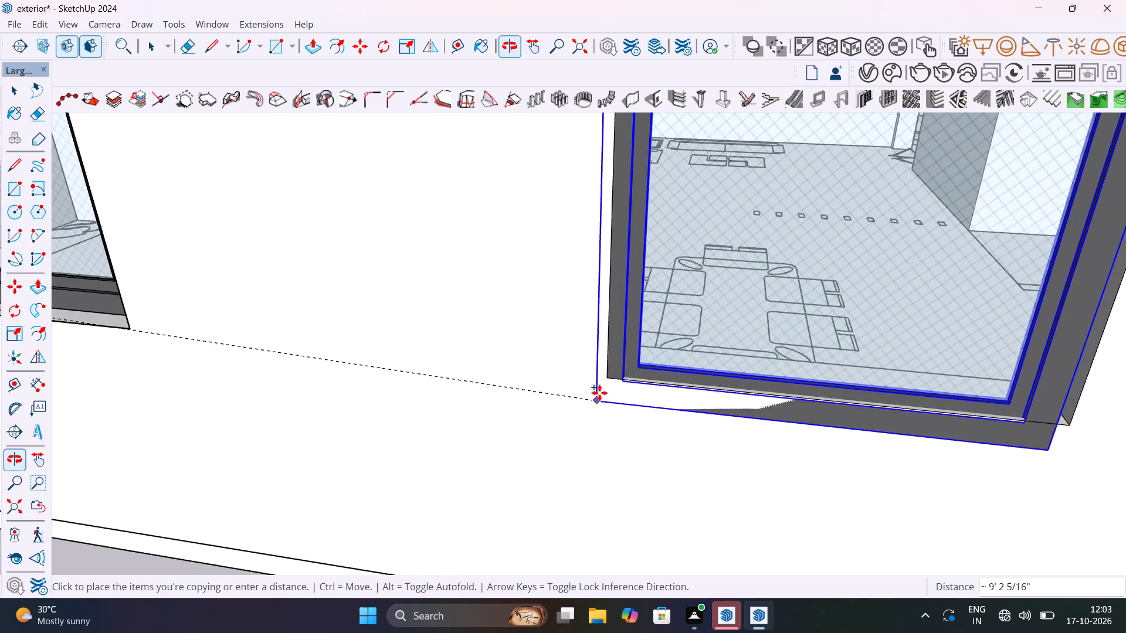
pyautogui.scroll(10, 620, 356)
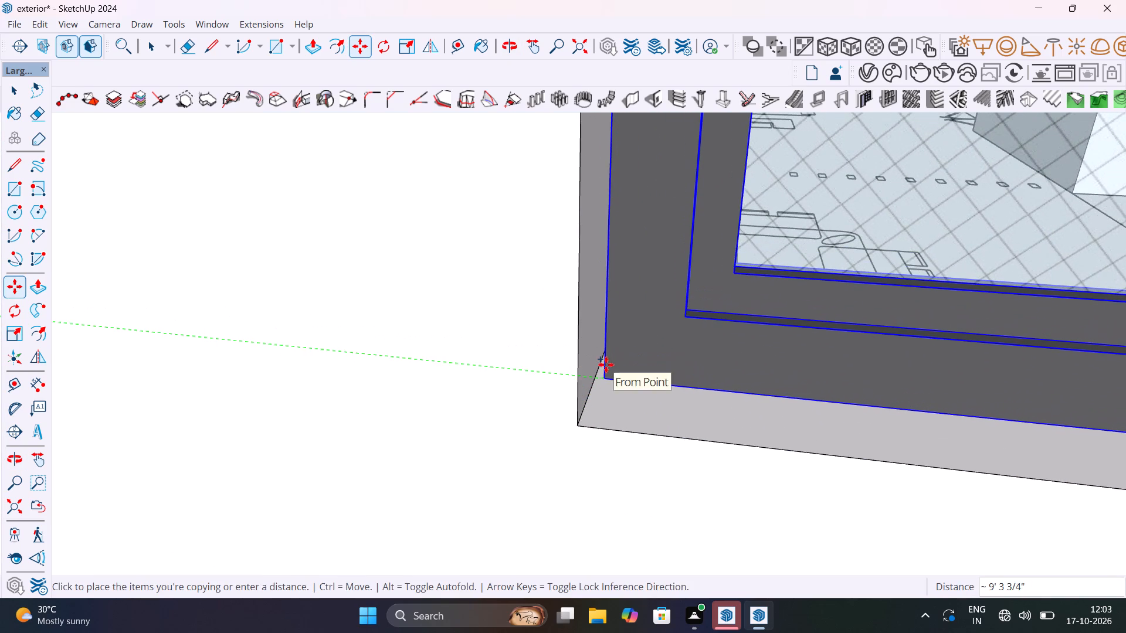
pyautogui.click(597, 362)
pyautogui.scroll(-20, 662, 397)
pyautogui.scroll(-3, 662, 397)
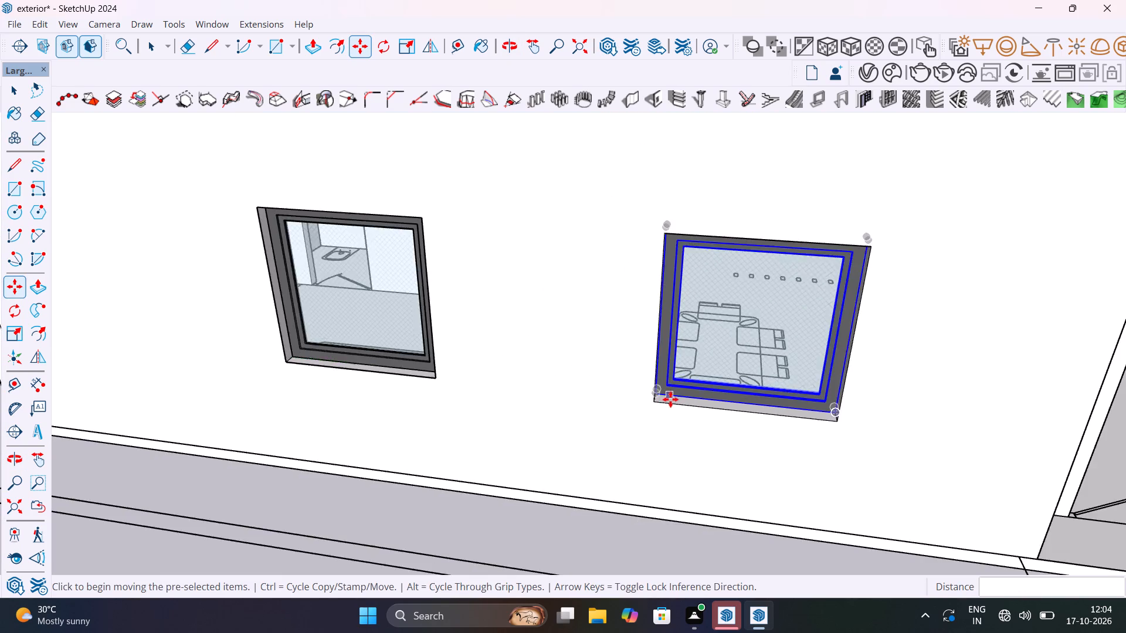
pyautogui.scroll(-5, 670, 399)
# Copy the window about 31' 1 9/16" past the building corner, outside the adjoining wall that has the empty openings.
pyautogui.moveTo(670, 417); pyautogui.dragTo(1094, 379, button='middle')
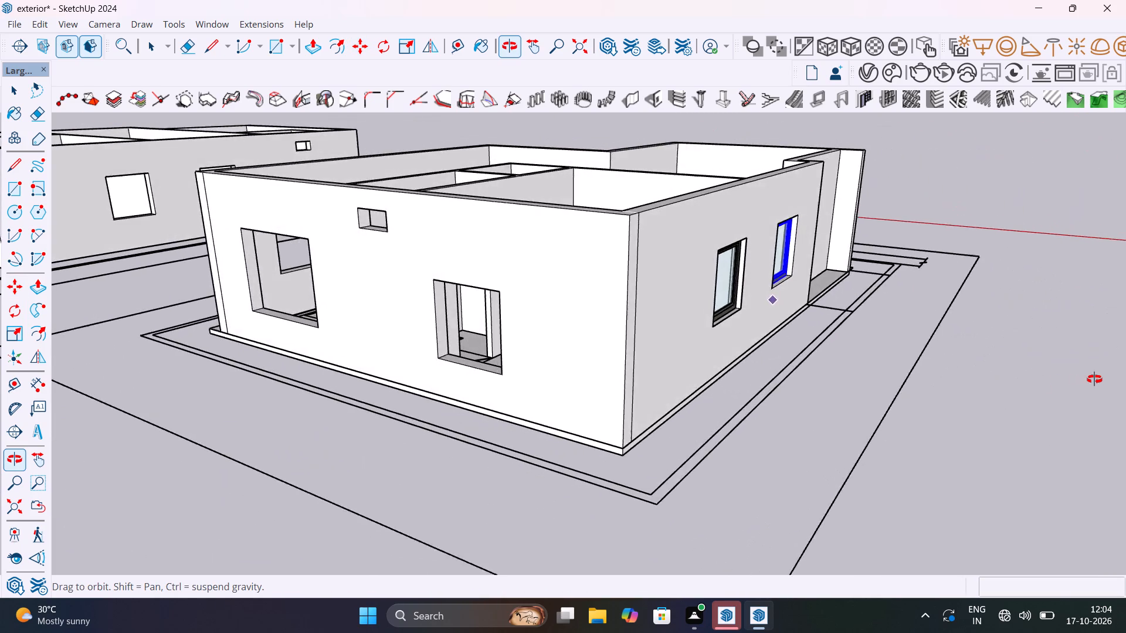
pyautogui.moveTo(1094, 379); pyautogui.dragTo(772, 390, button='middle')
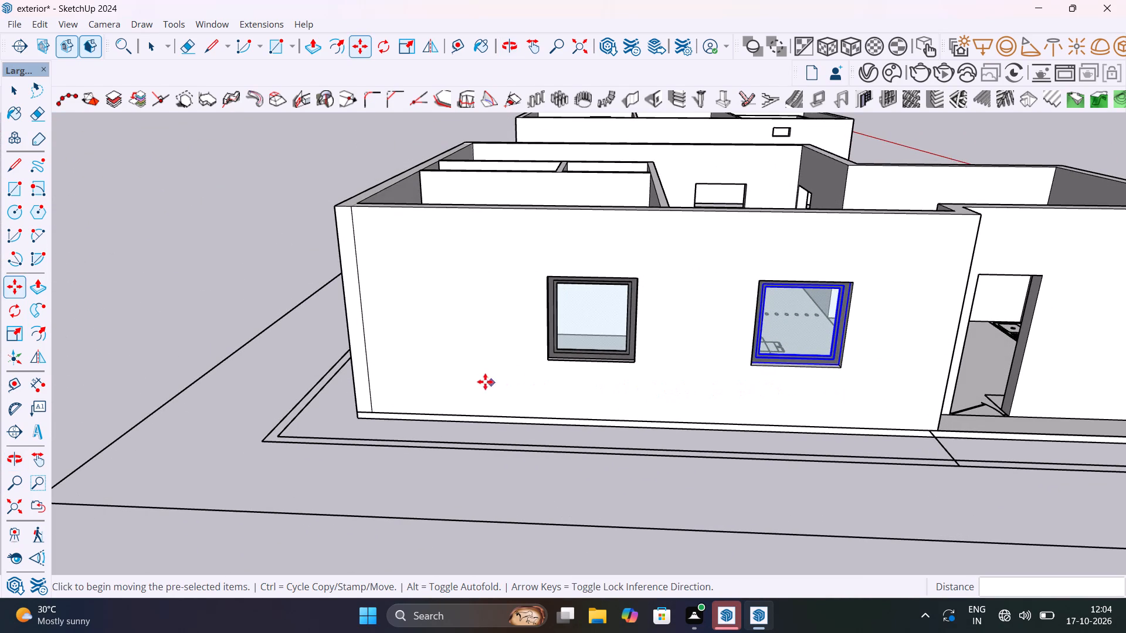
pyautogui.click(756, 363)
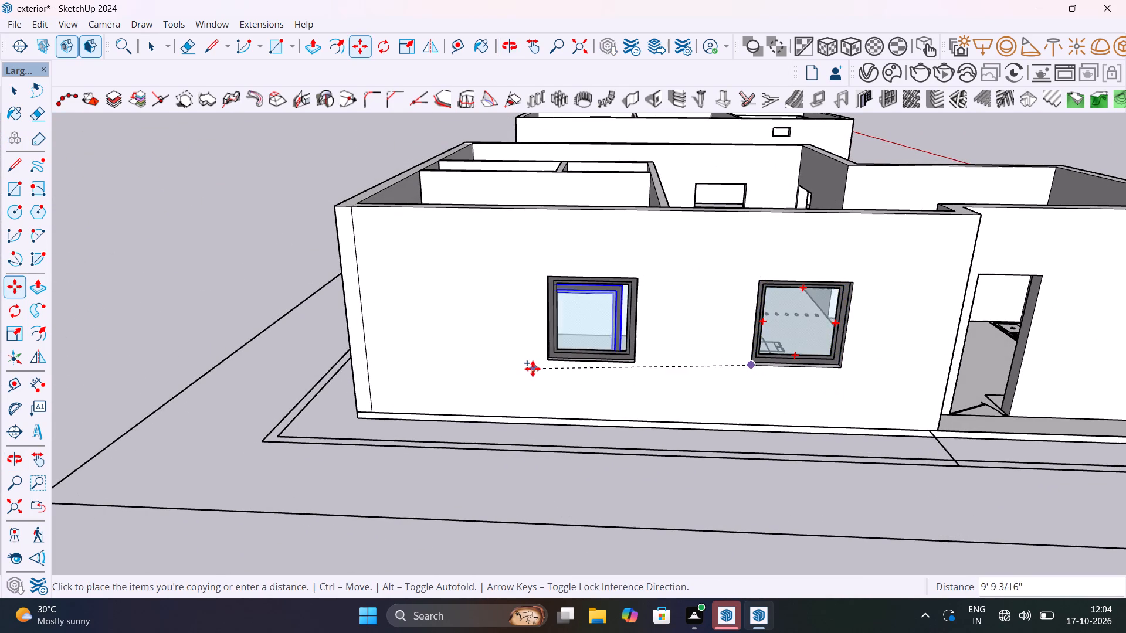
pyautogui.scroll(-7, 533, 368)
pyautogui.scroll(-3, 400, 370)
pyautogui.moveTo(428, 370); pyautogui.dragTo(748, 359, button='middle')
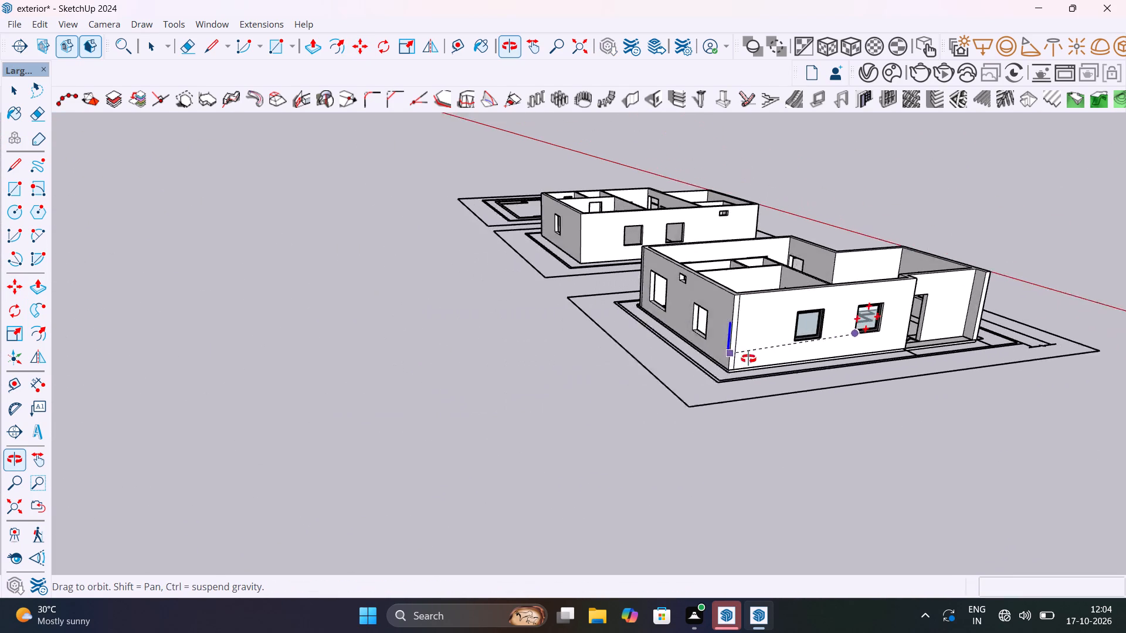
pyautogui.moveTo(748, 359); pyautogui.dragTo(768, 359, button='middle')
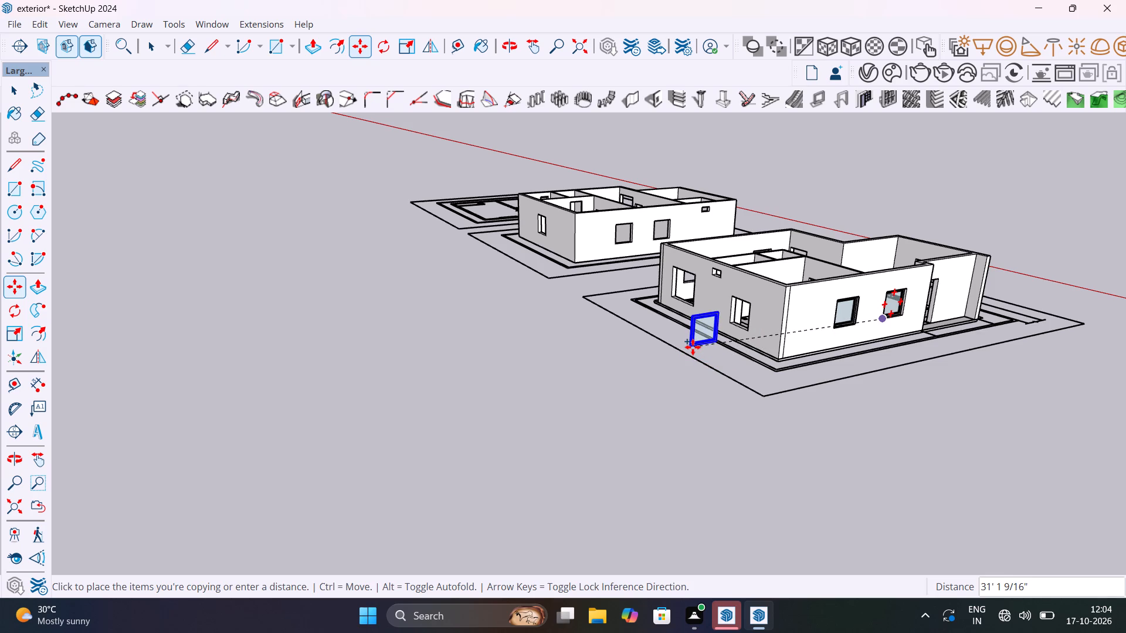
pyautogui.click(693, 347)
pyautogui.scroll(14, 688, 355)
pyautogui.press('space')
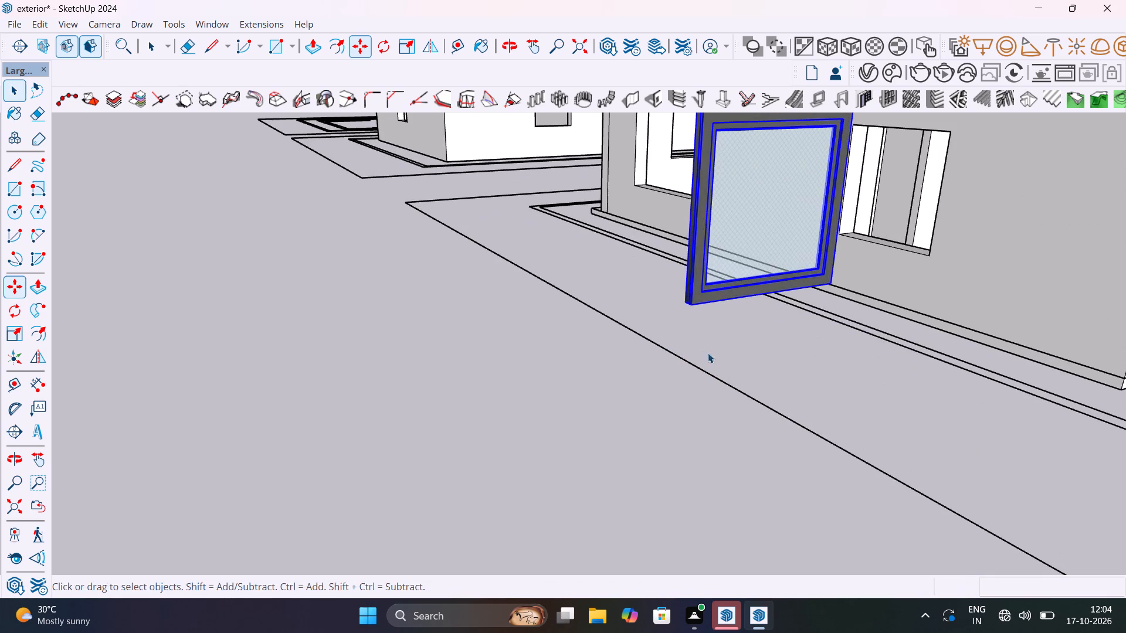
# Rotate the loose window copy 90 degrees about the vertical axis so it runs parallel to the adjoining wall.
pyautogui.moveTo(735, 372); pyautogui.dragTo(577, 331, button='middle')
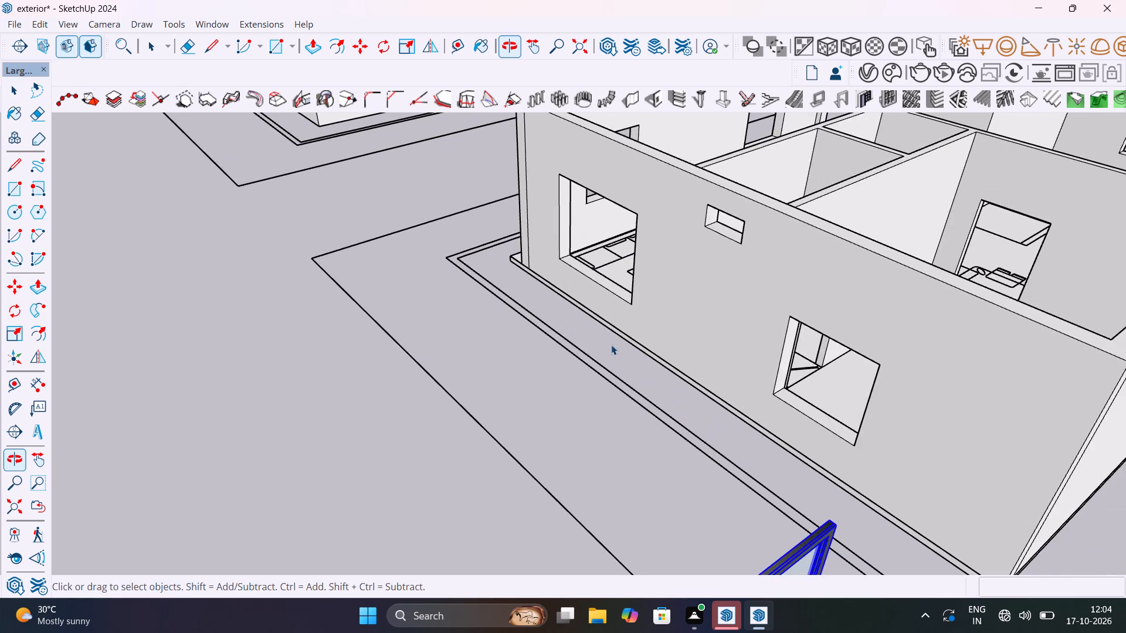
pyautogui.scroll(-6, 611, 344)
pyautogui.press('q')
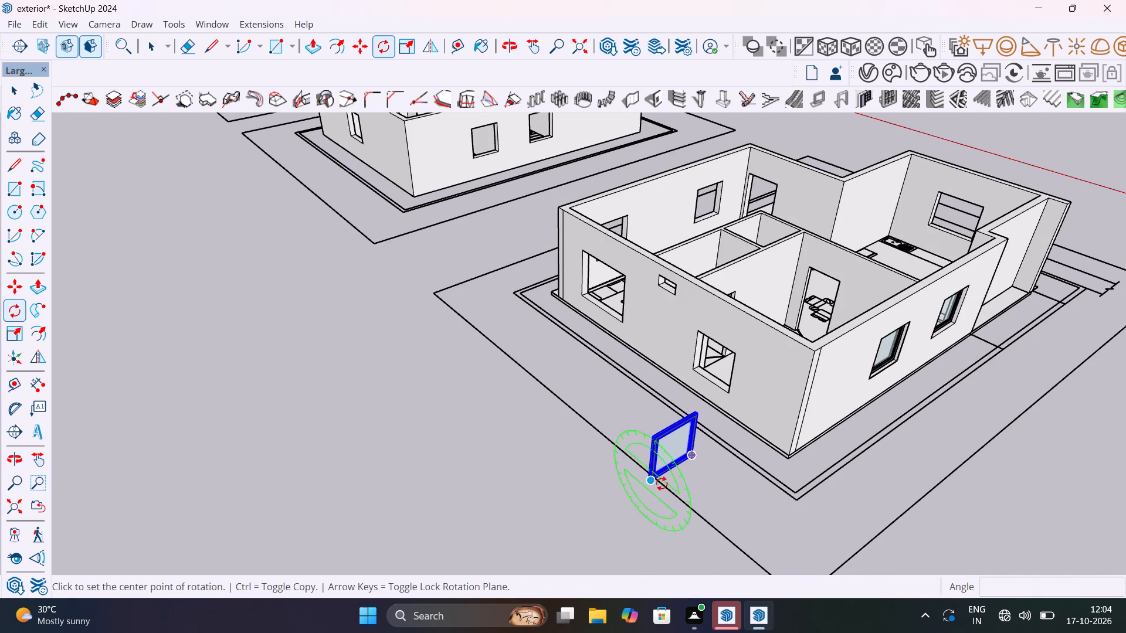
pyautogui.click(670, 485)
pyautogui.click(599, 472)
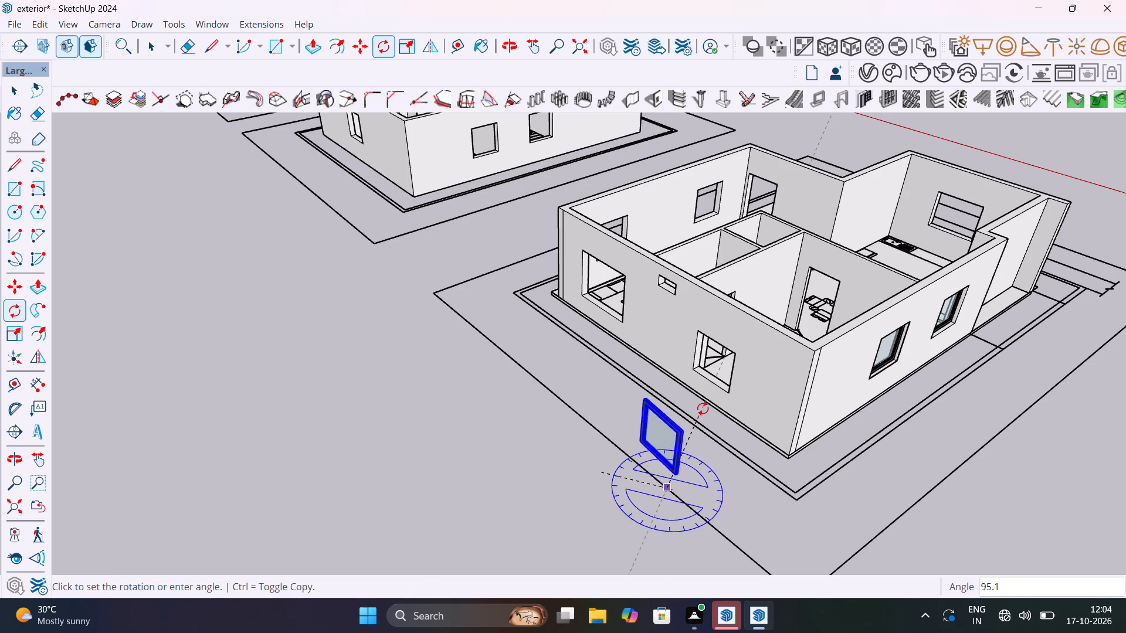
pyautogui.write('90')
pyautogui.press('Return')
pyautogui.press('space')
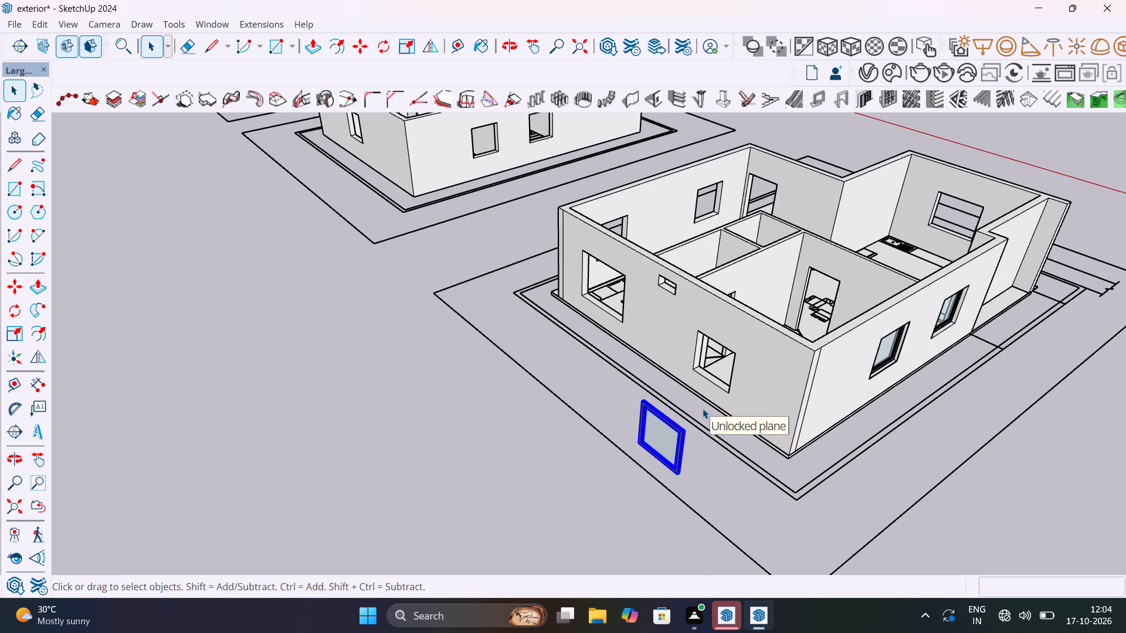
# Move the rotated window about 11' 10" into the empty opening beside the building corner in the adjoining wall, matching the opening's lower corner.
pyautogui.click(592, 486)
pyautogui.scroll(7, 667, 426)
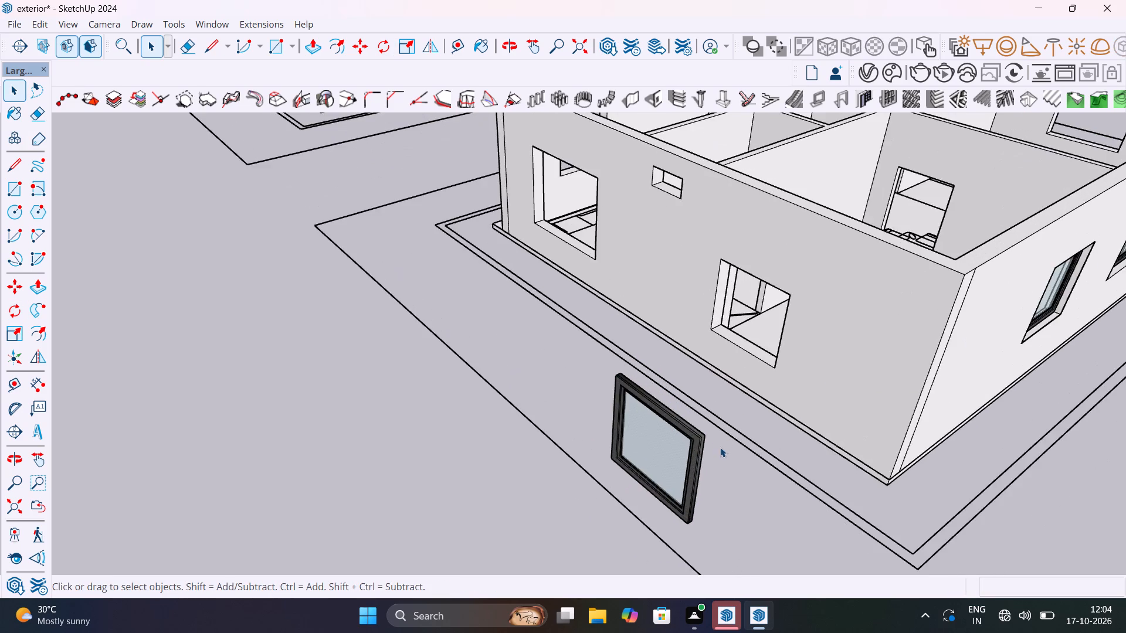
pyautogui.moveTo(720, 447); pyautogui.dragTo(1052, 479, button='middle')
pyautogui.scroll(5, 810, 275)
pyautogui.click(862, 355)
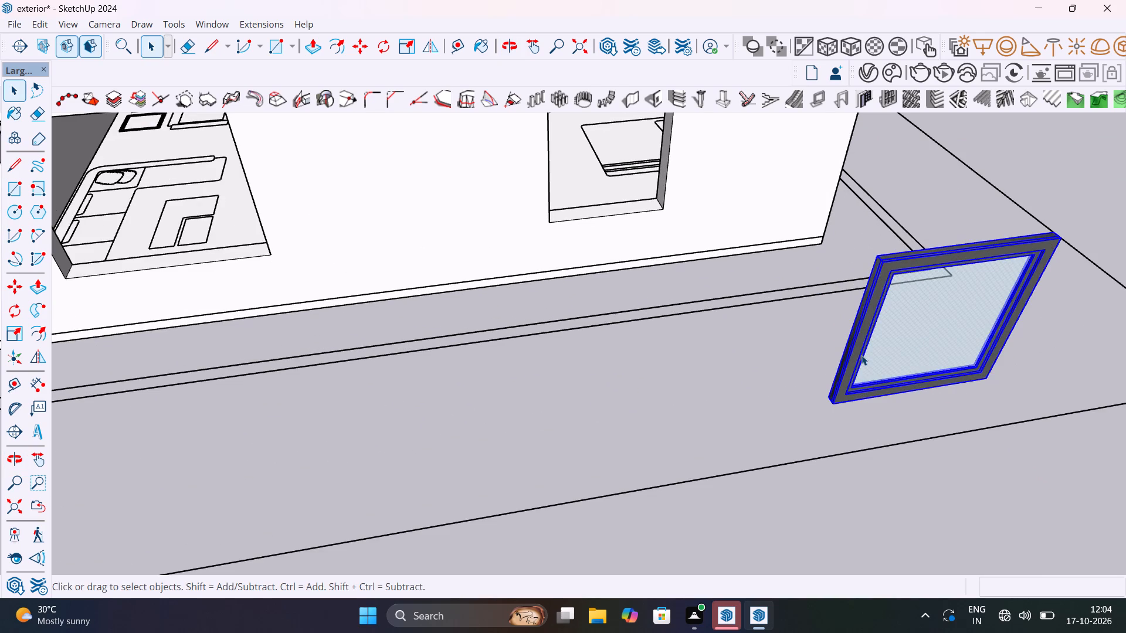
pyautogui.press('m')
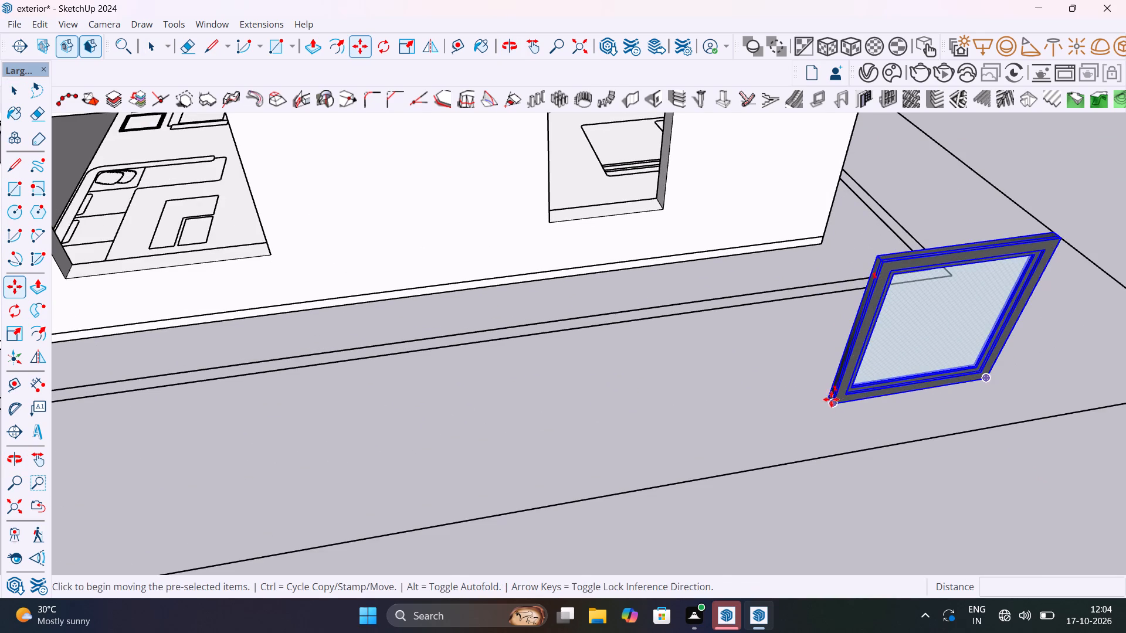
pyautogui.click(827, 393)
pyautogui.keyDown('shift'); pyautogui.moveTo(562, 233); pyautogui.dragTo(565, 292, button='middle'); pyautogui.keyUp('shift')
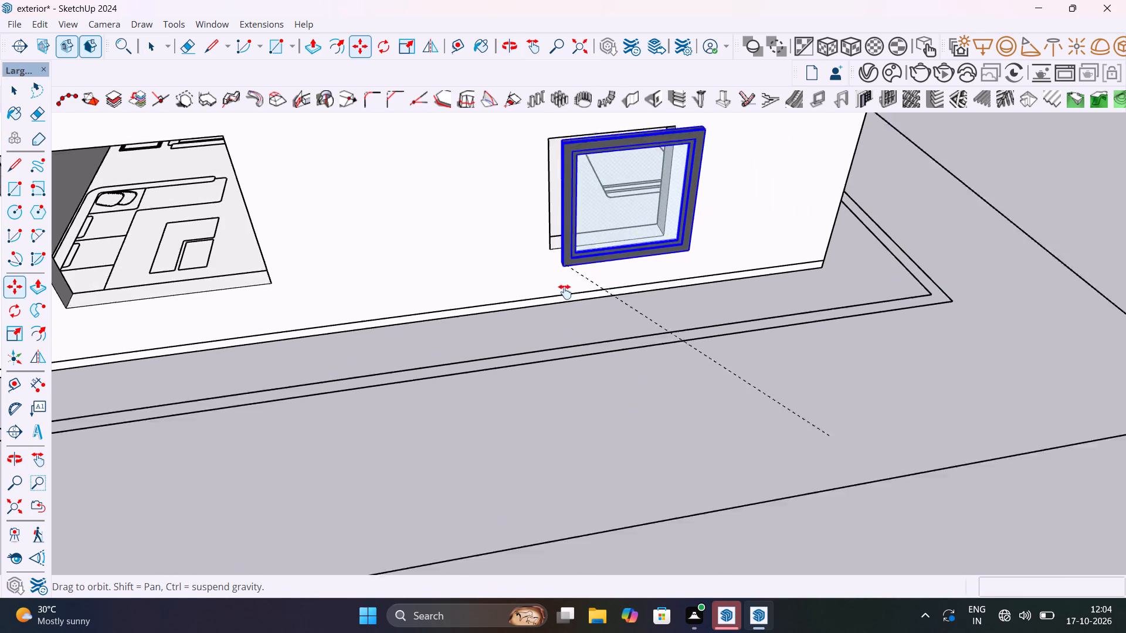
pyautogui.keyDown('shift'); pyautogui.moveTo(565, 292); pyautogui.dragTo(554, 334, button='middle'); pyautogui.keyUp('shift')
pyautogui.scroll(13, 567, 308)
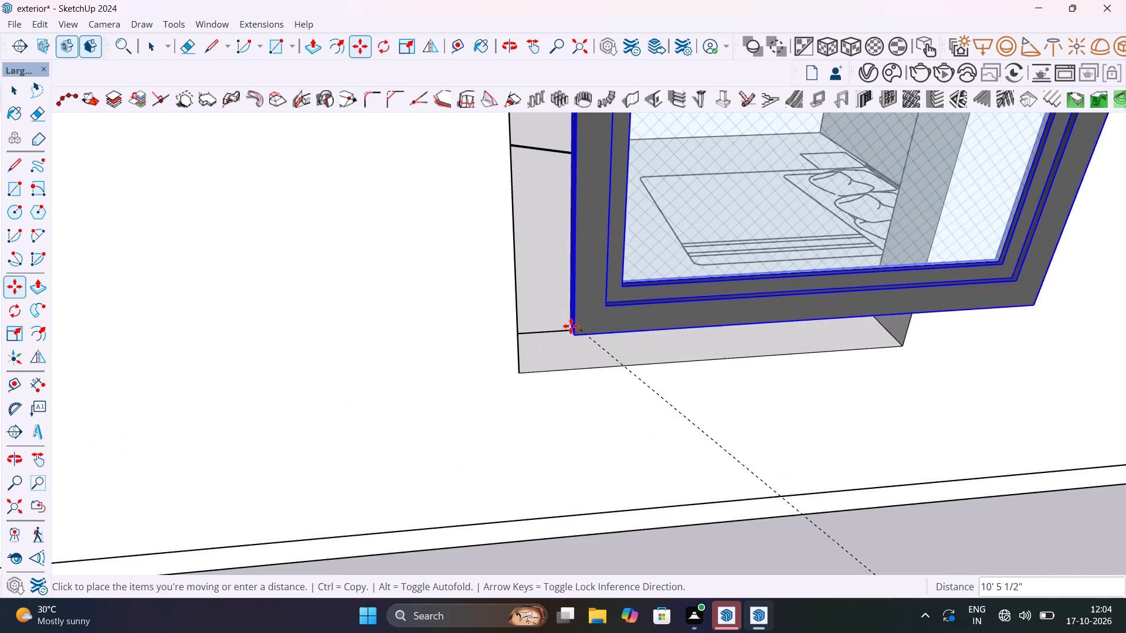
pyautogui.moveTo(568, 327); pyautogui.dragTo(484, 271, button='middle')
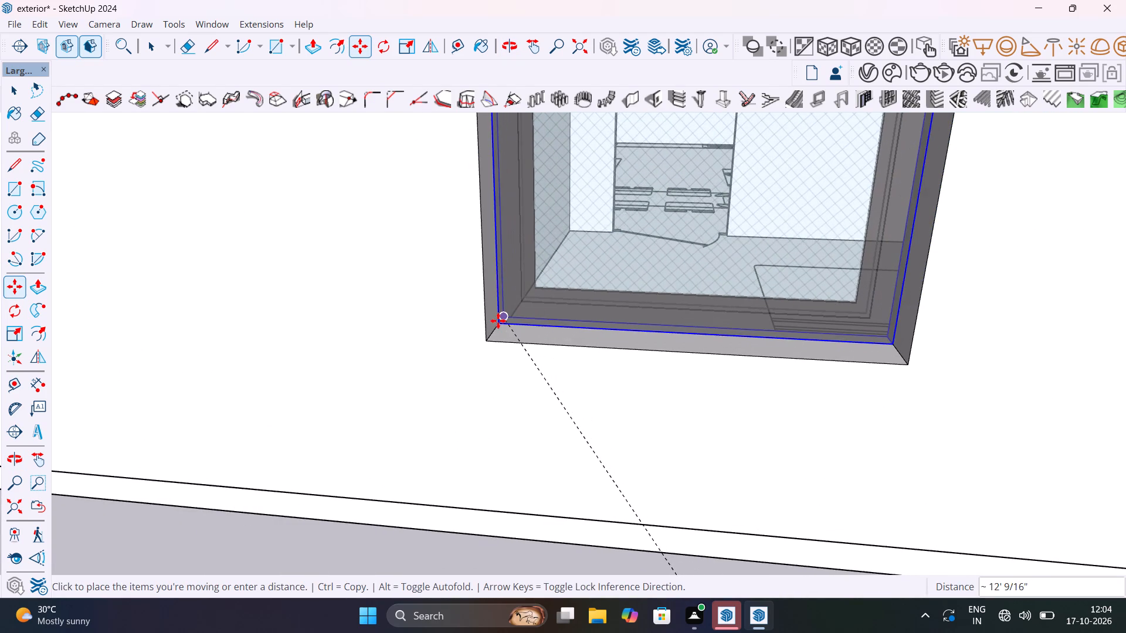
pyautogui.scroll(9, 492, 322)
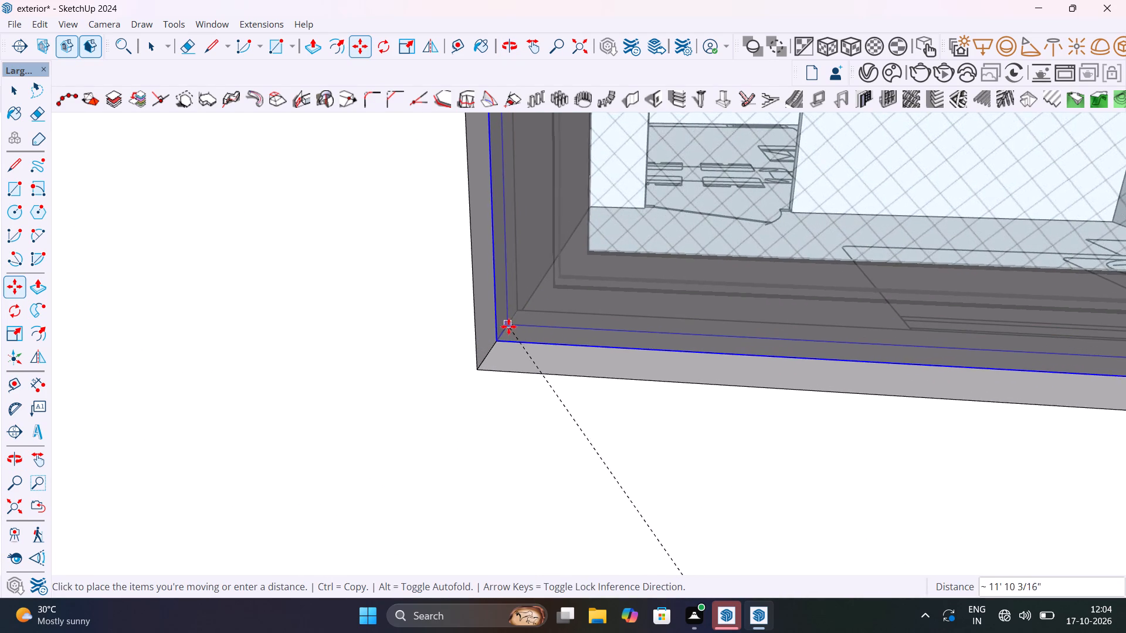
pyautogui.click(507, 331)
pyautogui.scroll(-14, 575, 360)
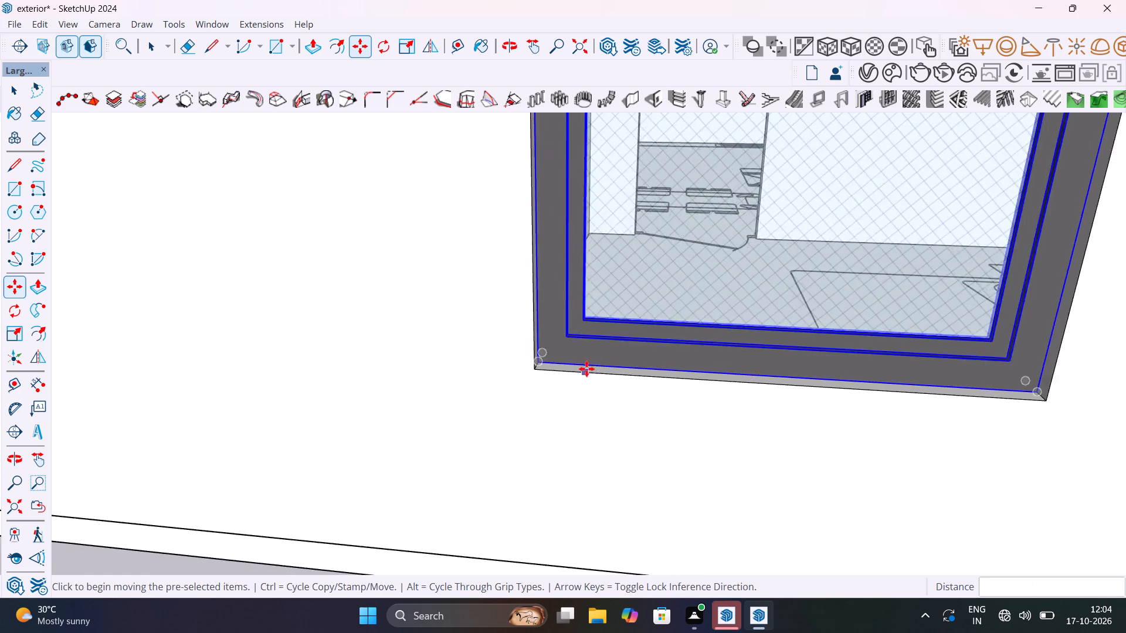
pyautogui.scroll(-5, 586, 369)
pyautogui.press('space')
pyautogui.scroll(-10, 650, 384)
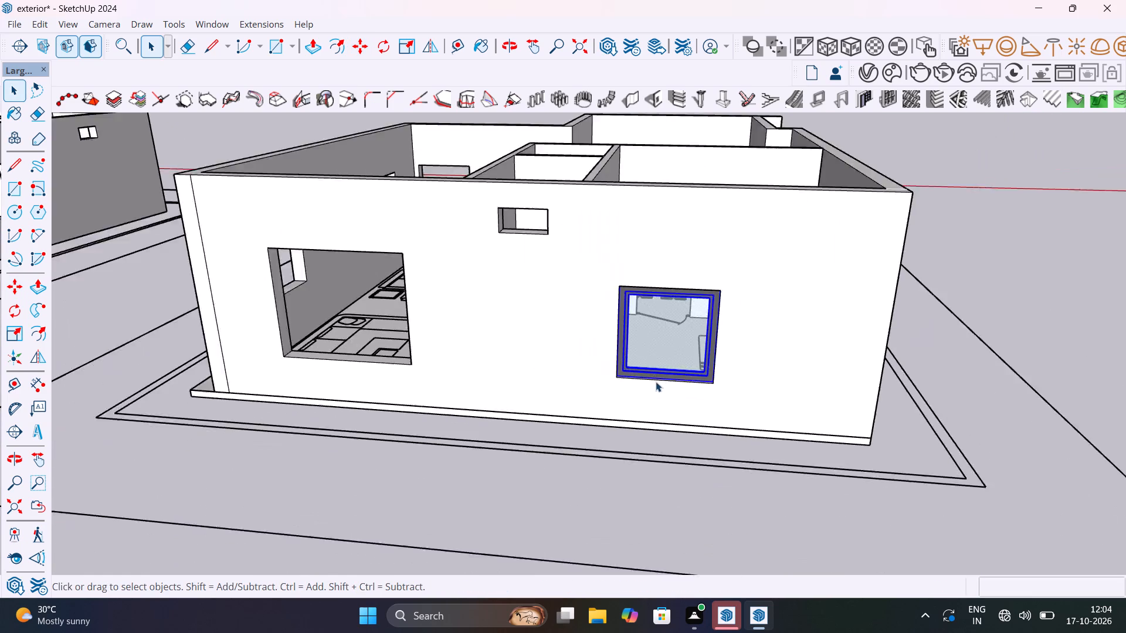
pyautogui.scroll(-2, 656, 382)
pyautogui.click(982, 322)
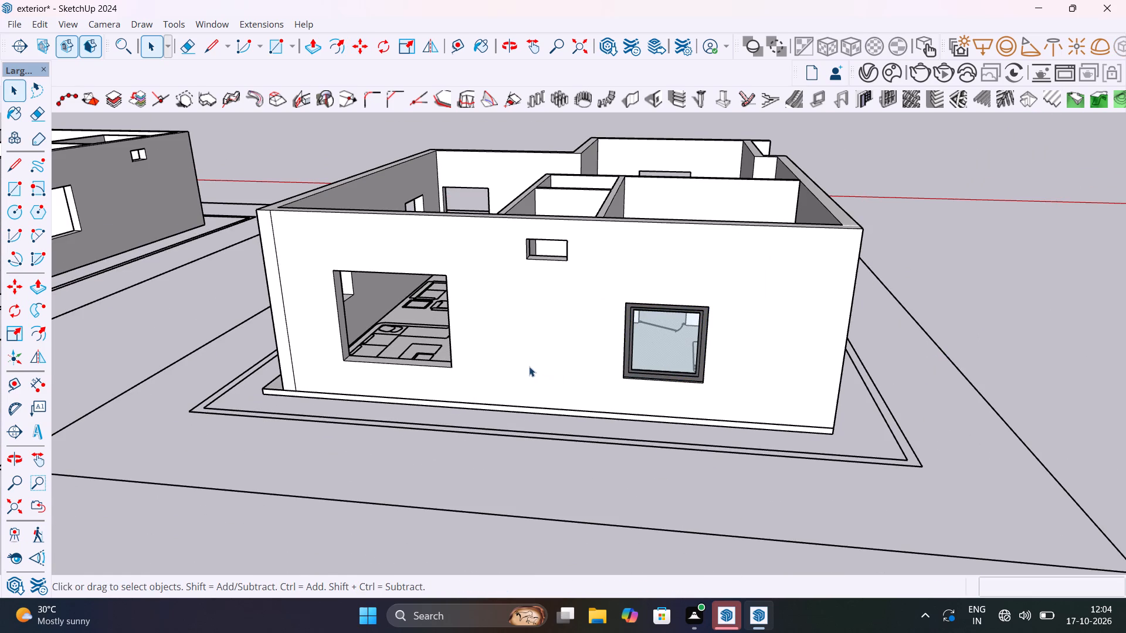
# Copy the fitted window about 67' 9 1/2" across to the neighbouring building, into the empty opening in its end wall.
pyautogui.keyDown('shift'); pyautogui.moveTo(529, 366); pyautogui.dragTo(1031, 380, button='middle'); pyautogui.keyUp('shift')
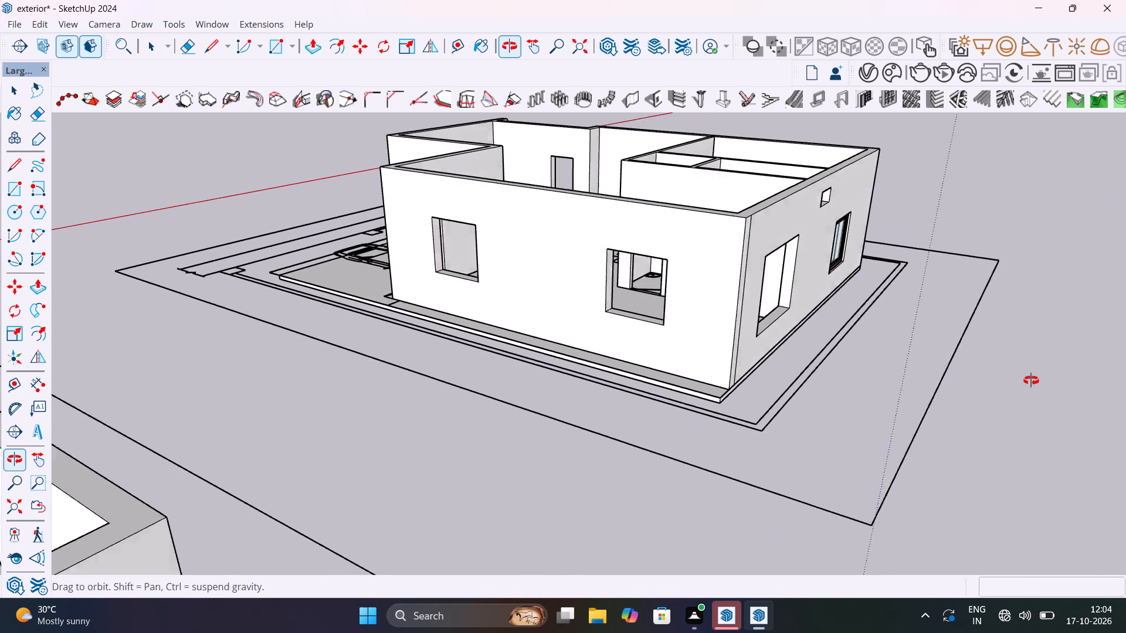
pyautogui.keyDown('shift'); pyautogui.moveTo(1031, 380); pyautogui.dragTo(715, 373, button='middle'); pyautogui.keyUp('shift')
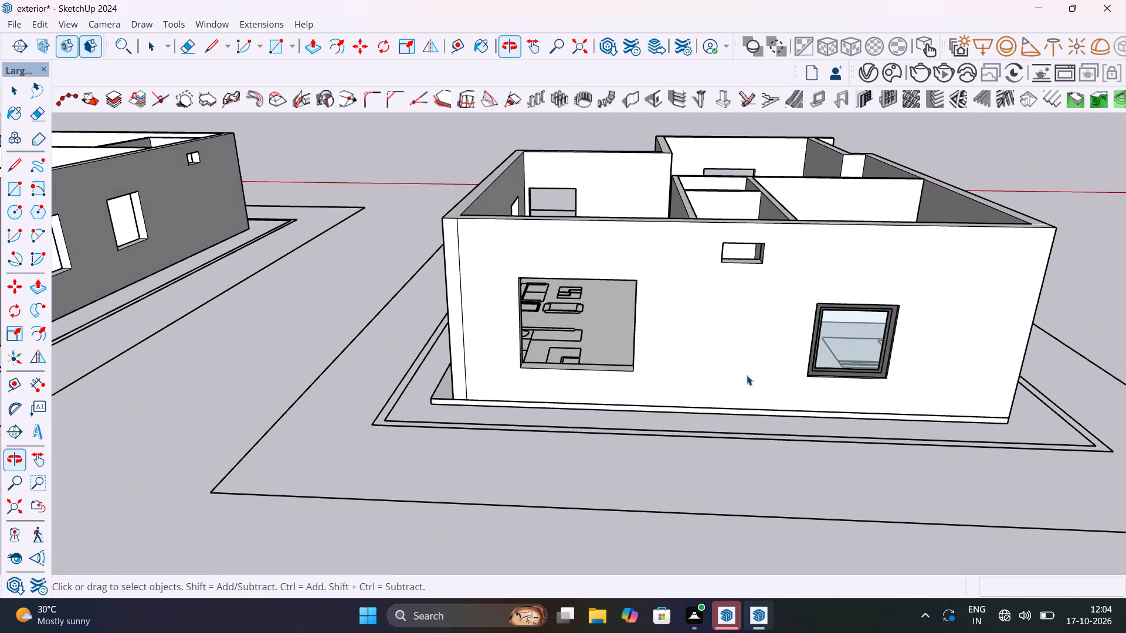
pyautogui.scroll(8, 814, 353)
pyautogui.click(814, 353)
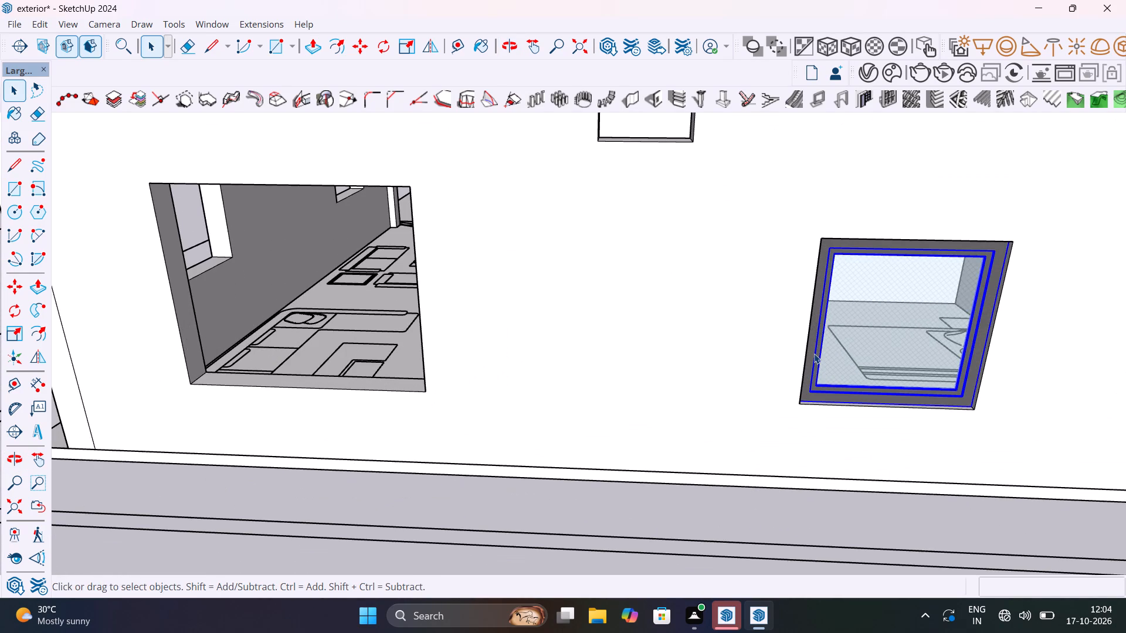
pyautogui.press('m')
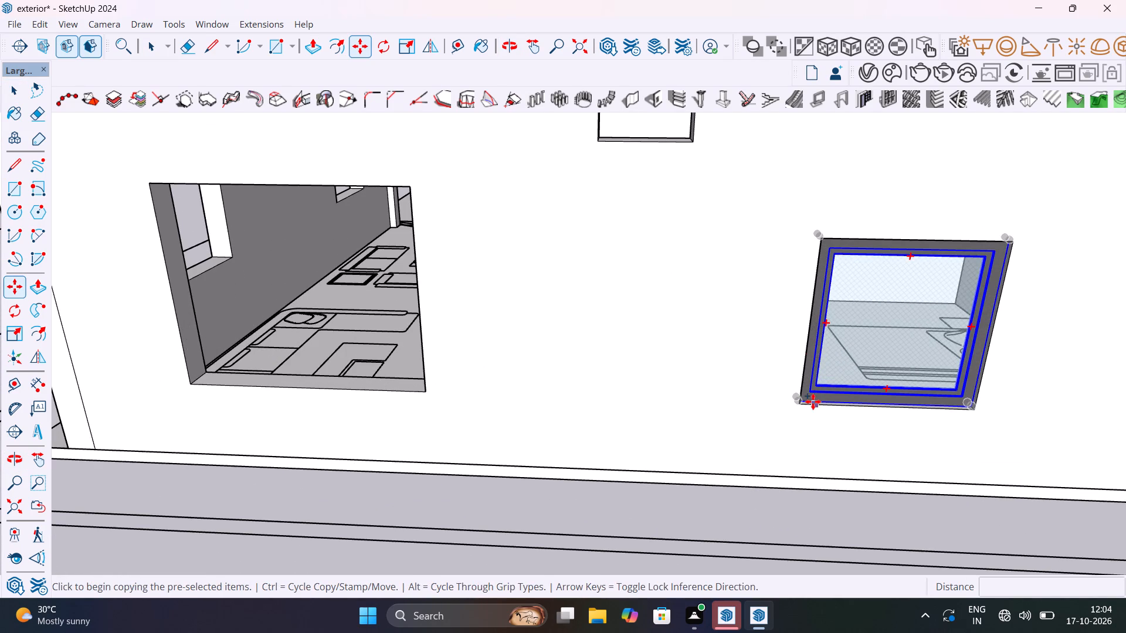
pyautogui.click(798, 401)
pyautogui.scroll(-17, 564, 396)
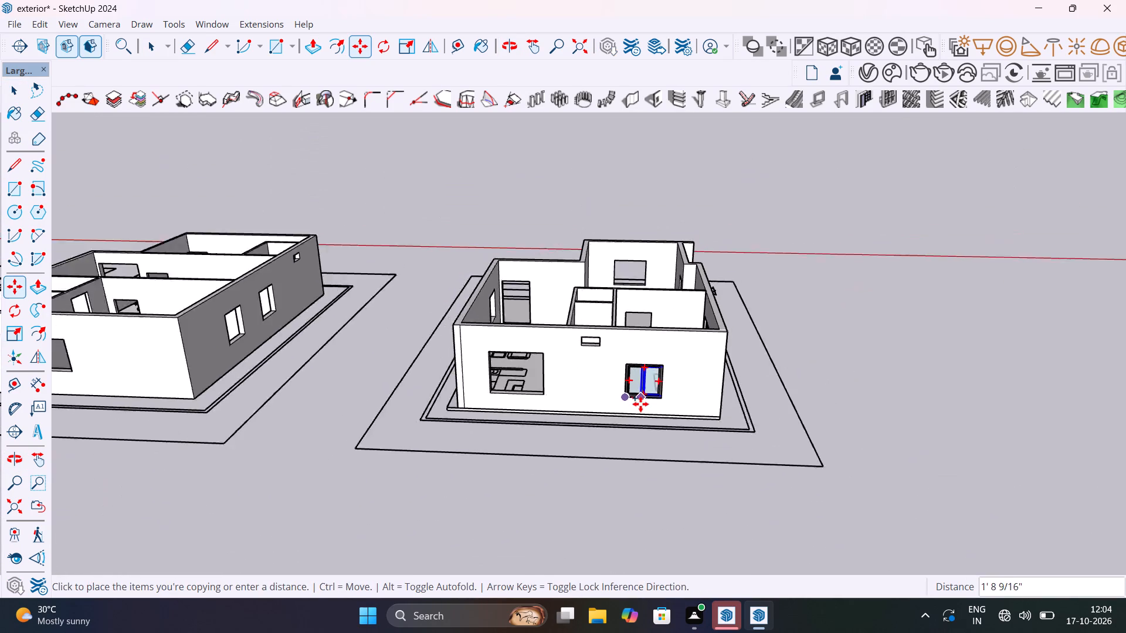
pyautogui.scroll(-2, 640, 404)
pyautogui.scroll(5, 172, 379)
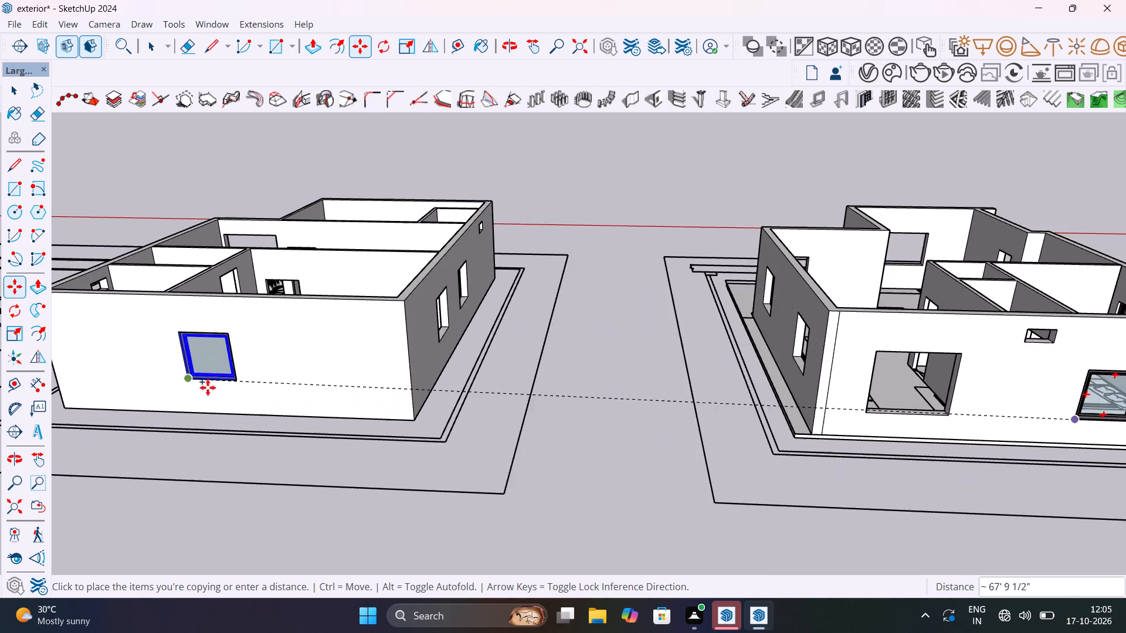
pyautogui.scroll(3, 208, 387)
pyautogui.moveTo(237, 387); pyautogui.dragTo(550, 386, button='middle')
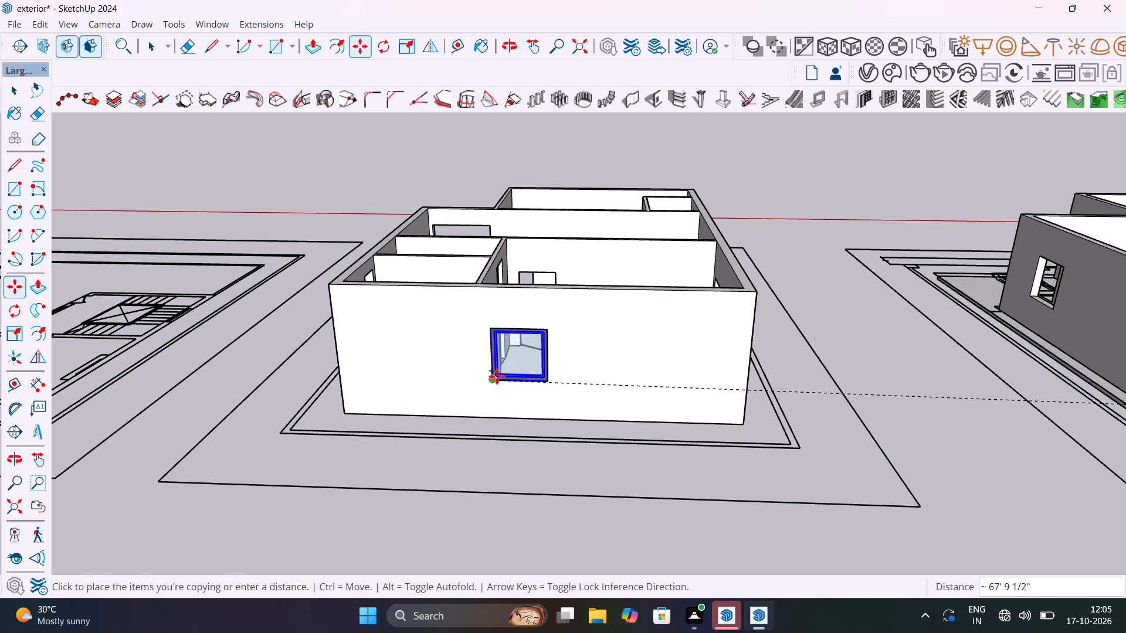
pyautogui.scroll(10, 497, 380)
pyautogui.scroll(11, 497, 381)
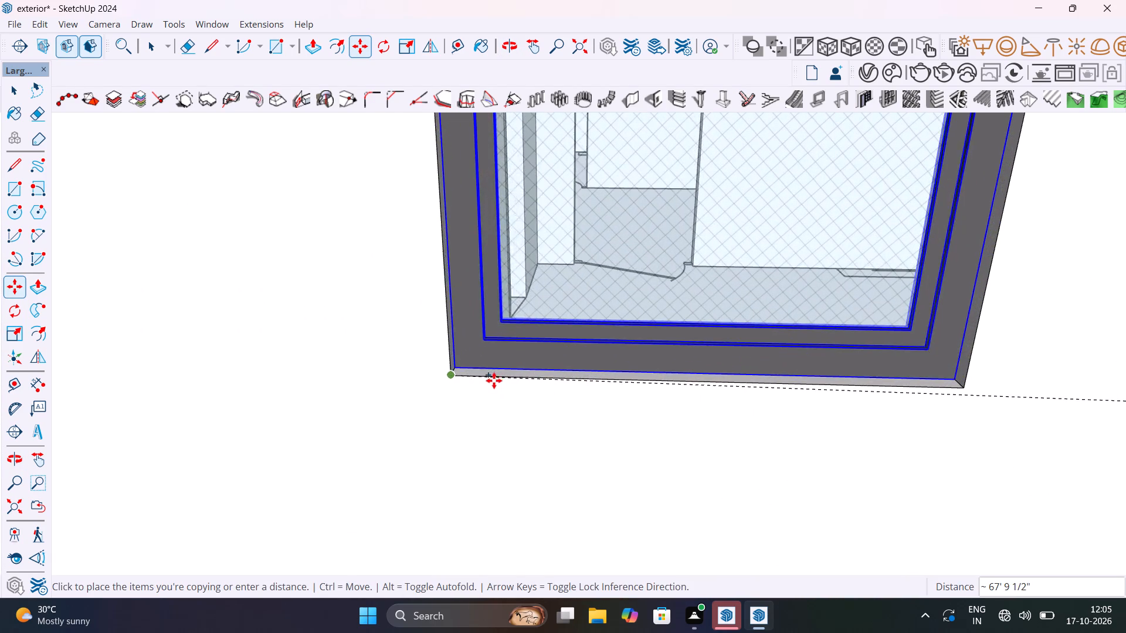
pyautogui.click(459, 363)
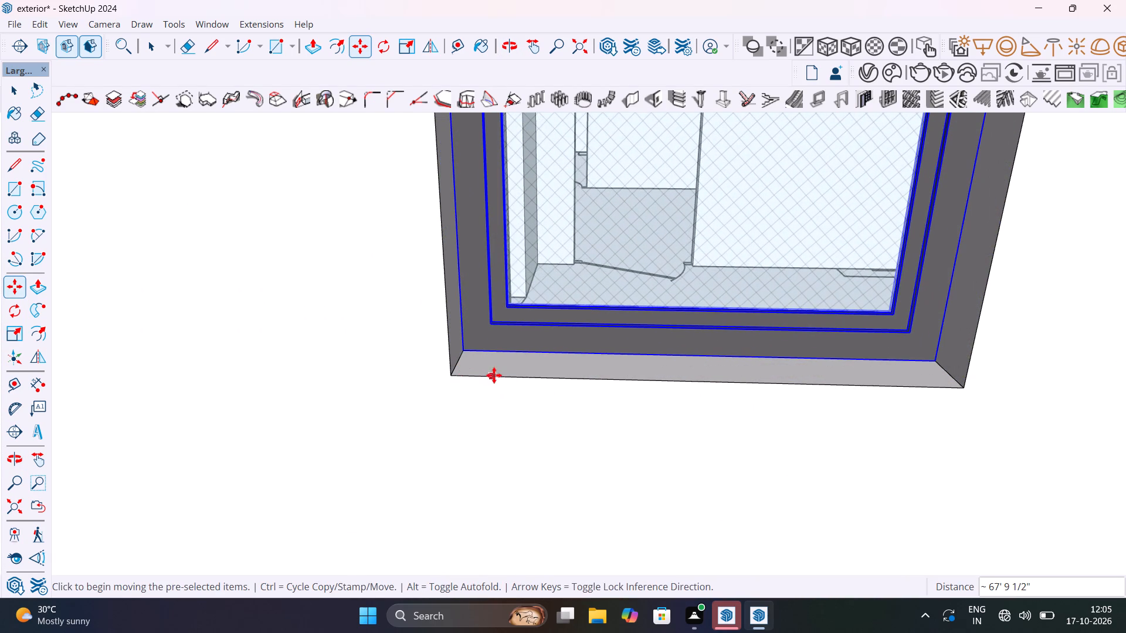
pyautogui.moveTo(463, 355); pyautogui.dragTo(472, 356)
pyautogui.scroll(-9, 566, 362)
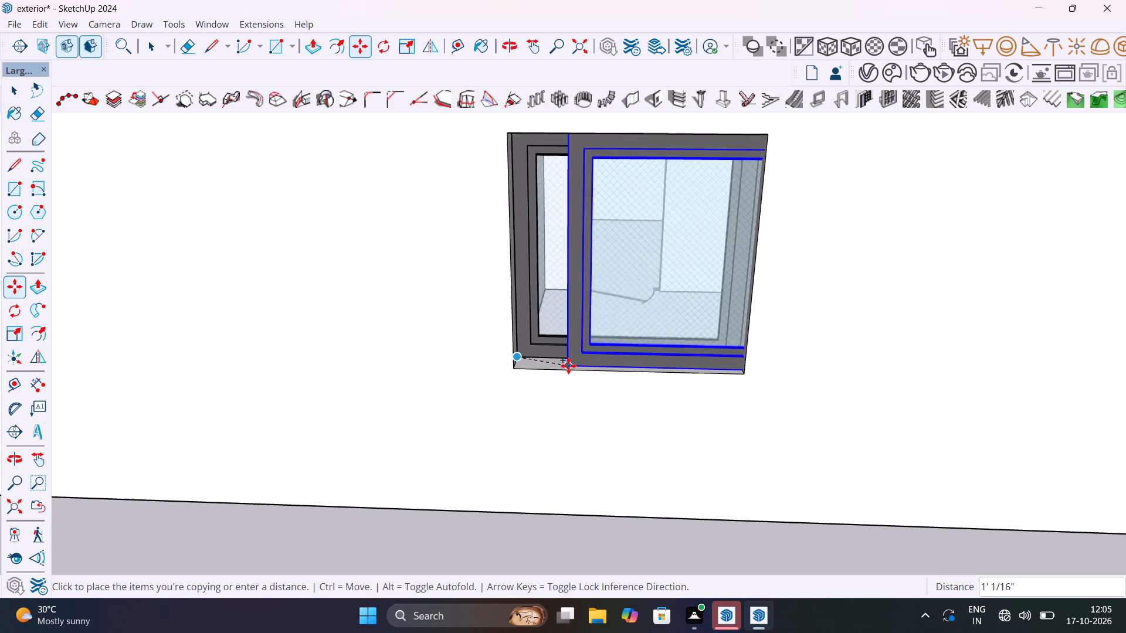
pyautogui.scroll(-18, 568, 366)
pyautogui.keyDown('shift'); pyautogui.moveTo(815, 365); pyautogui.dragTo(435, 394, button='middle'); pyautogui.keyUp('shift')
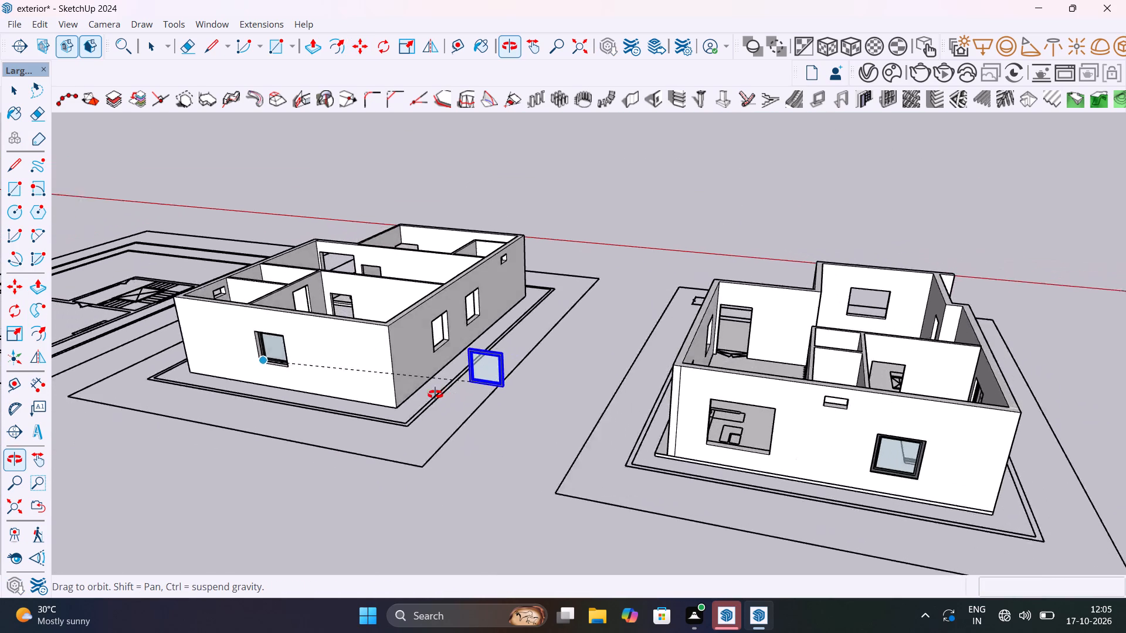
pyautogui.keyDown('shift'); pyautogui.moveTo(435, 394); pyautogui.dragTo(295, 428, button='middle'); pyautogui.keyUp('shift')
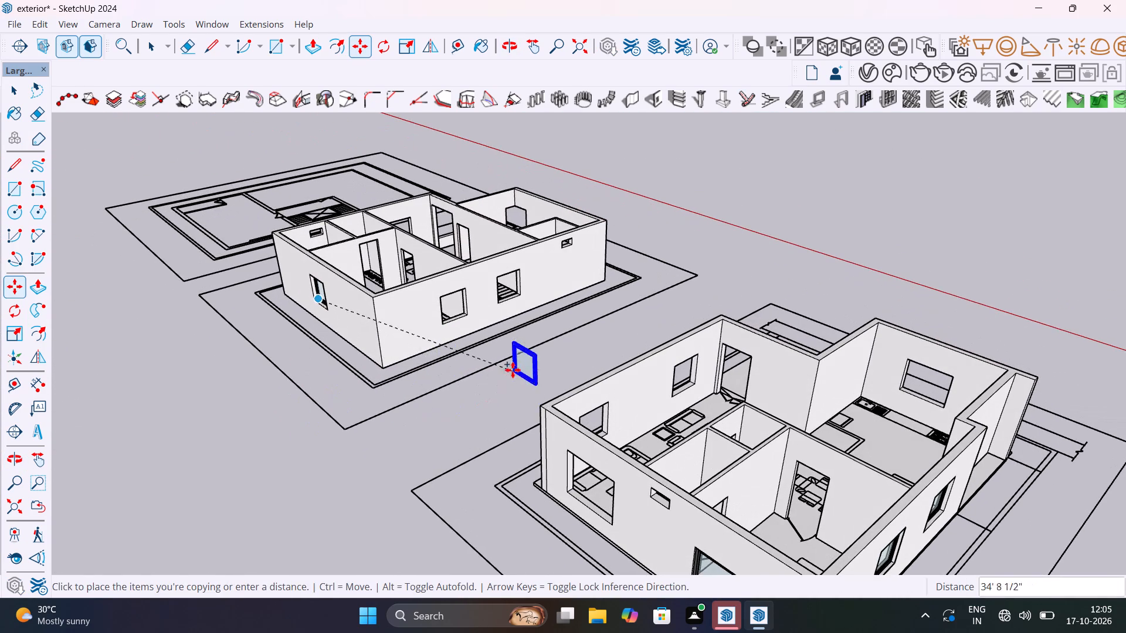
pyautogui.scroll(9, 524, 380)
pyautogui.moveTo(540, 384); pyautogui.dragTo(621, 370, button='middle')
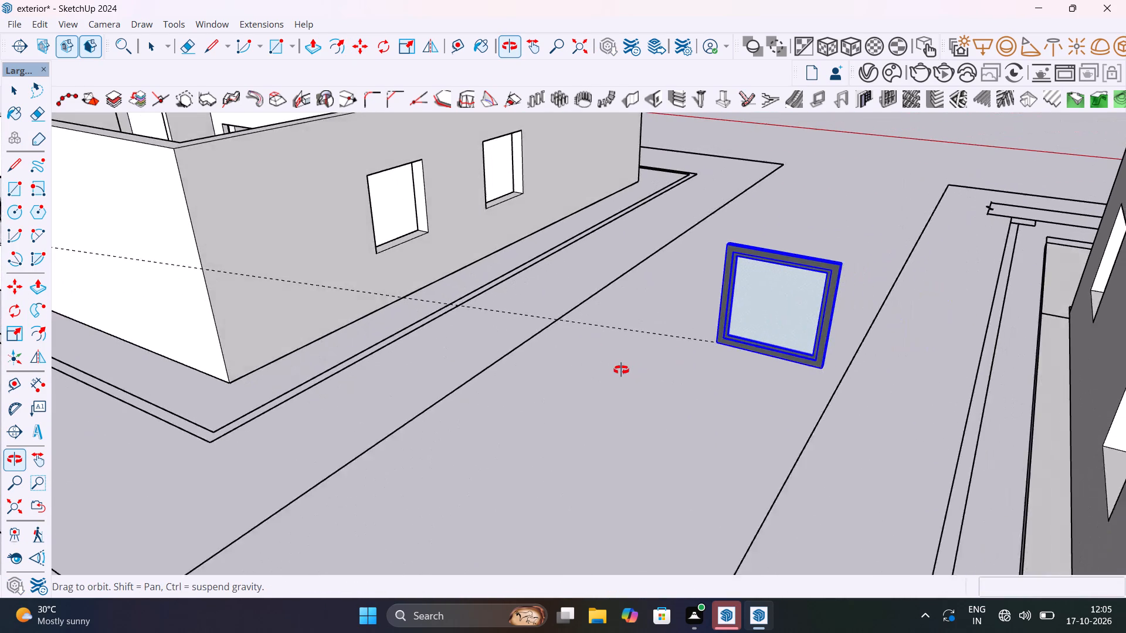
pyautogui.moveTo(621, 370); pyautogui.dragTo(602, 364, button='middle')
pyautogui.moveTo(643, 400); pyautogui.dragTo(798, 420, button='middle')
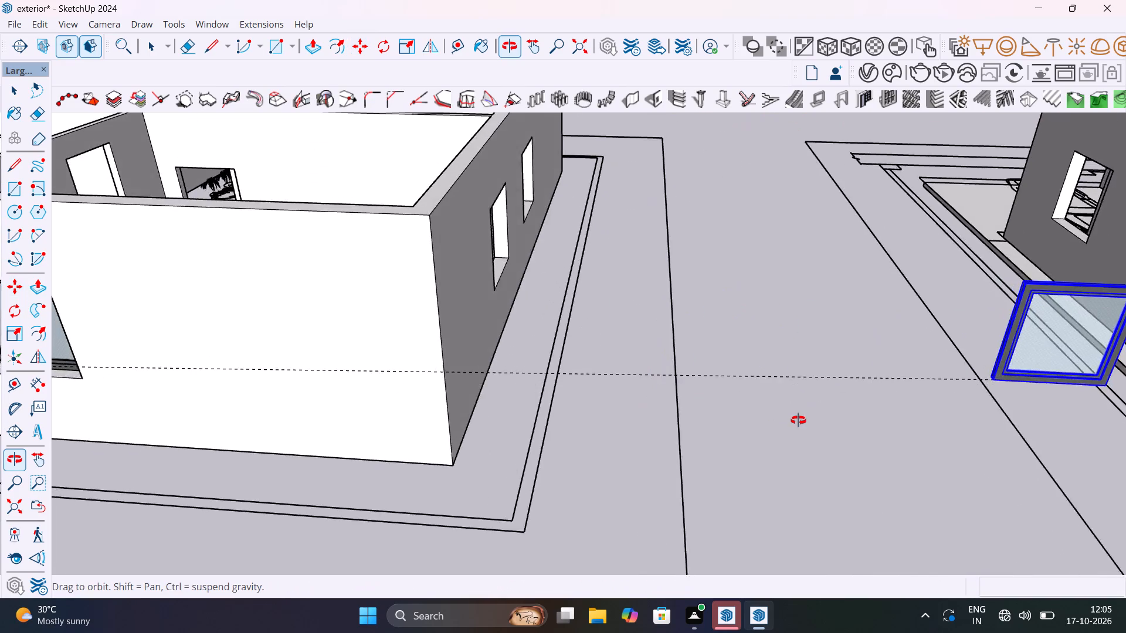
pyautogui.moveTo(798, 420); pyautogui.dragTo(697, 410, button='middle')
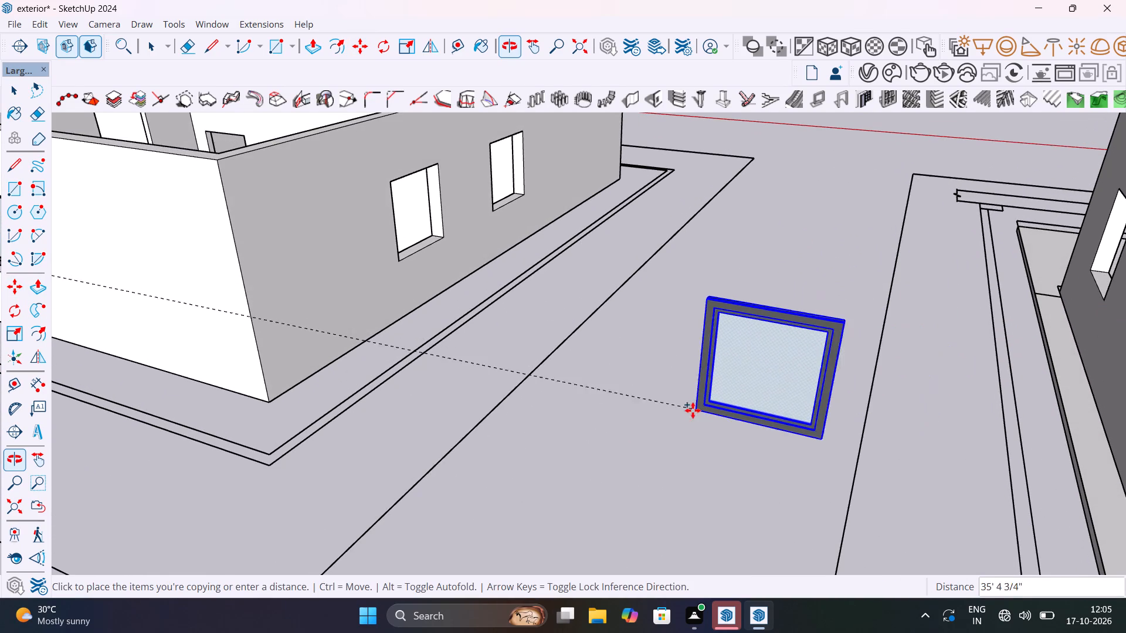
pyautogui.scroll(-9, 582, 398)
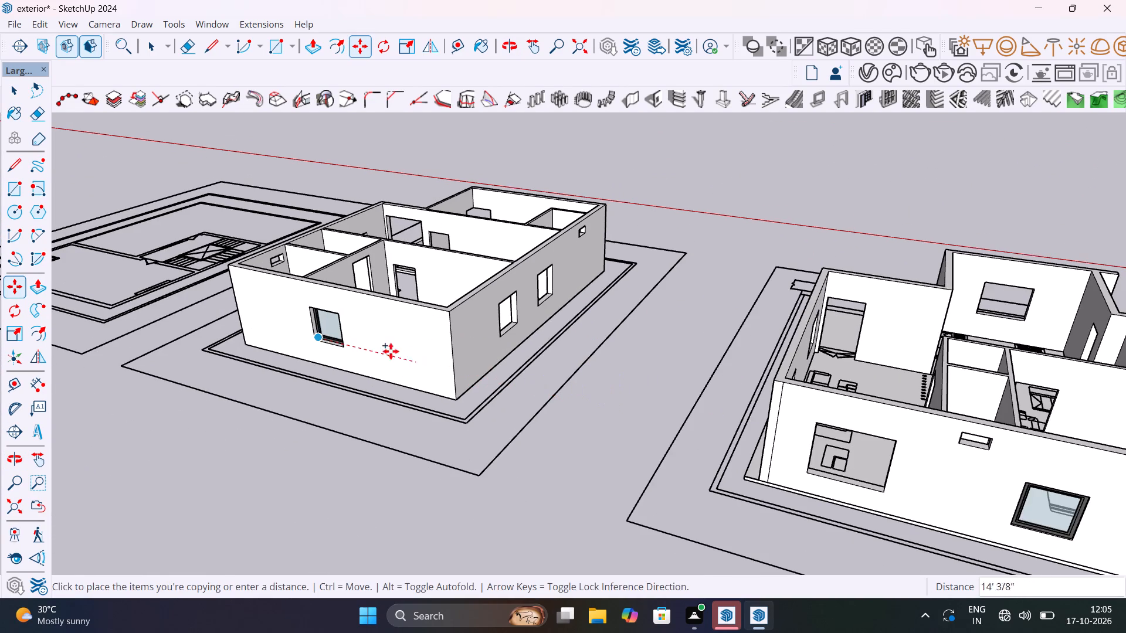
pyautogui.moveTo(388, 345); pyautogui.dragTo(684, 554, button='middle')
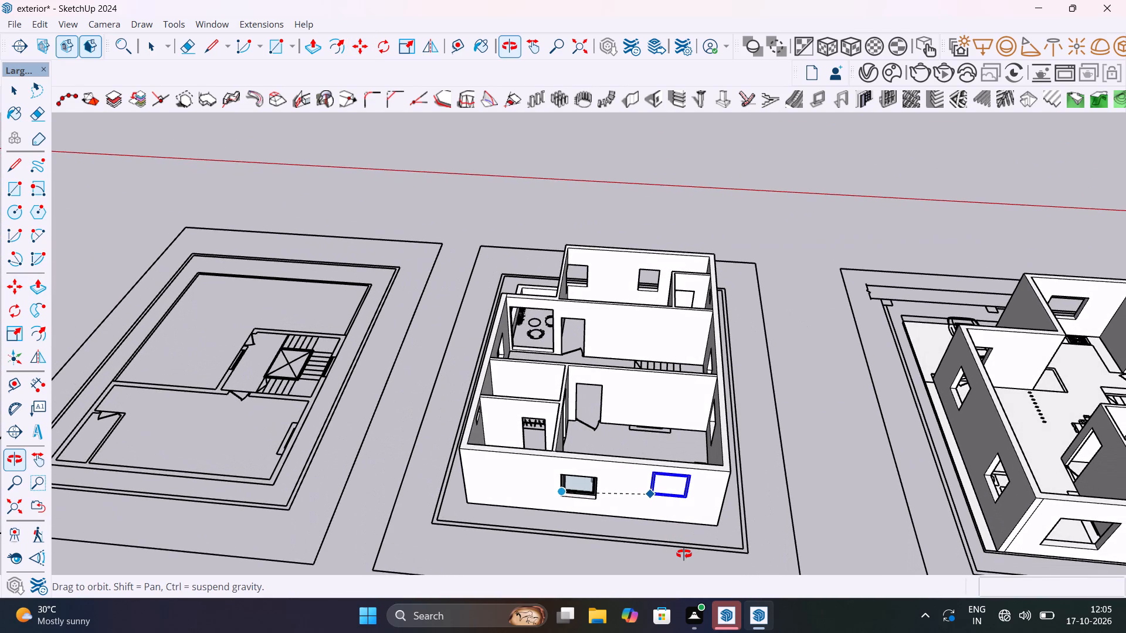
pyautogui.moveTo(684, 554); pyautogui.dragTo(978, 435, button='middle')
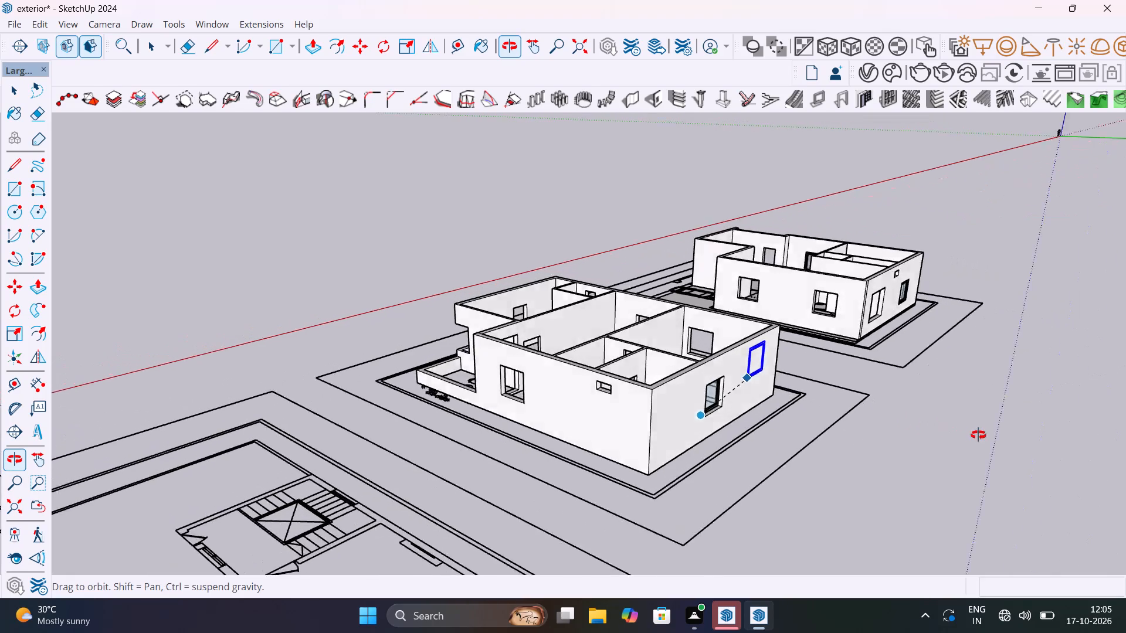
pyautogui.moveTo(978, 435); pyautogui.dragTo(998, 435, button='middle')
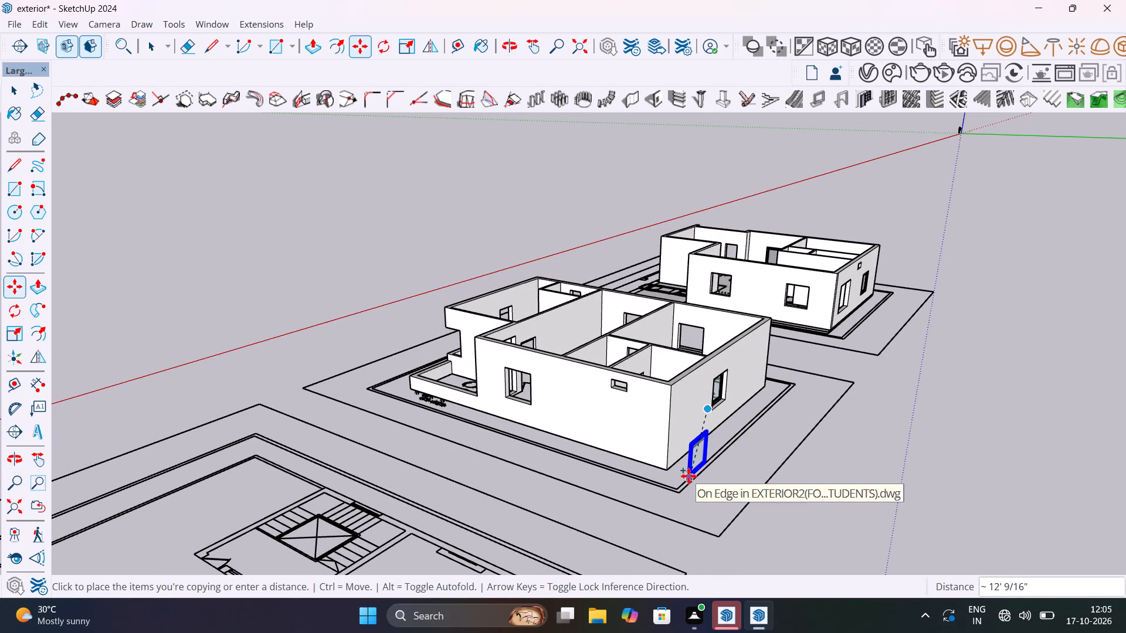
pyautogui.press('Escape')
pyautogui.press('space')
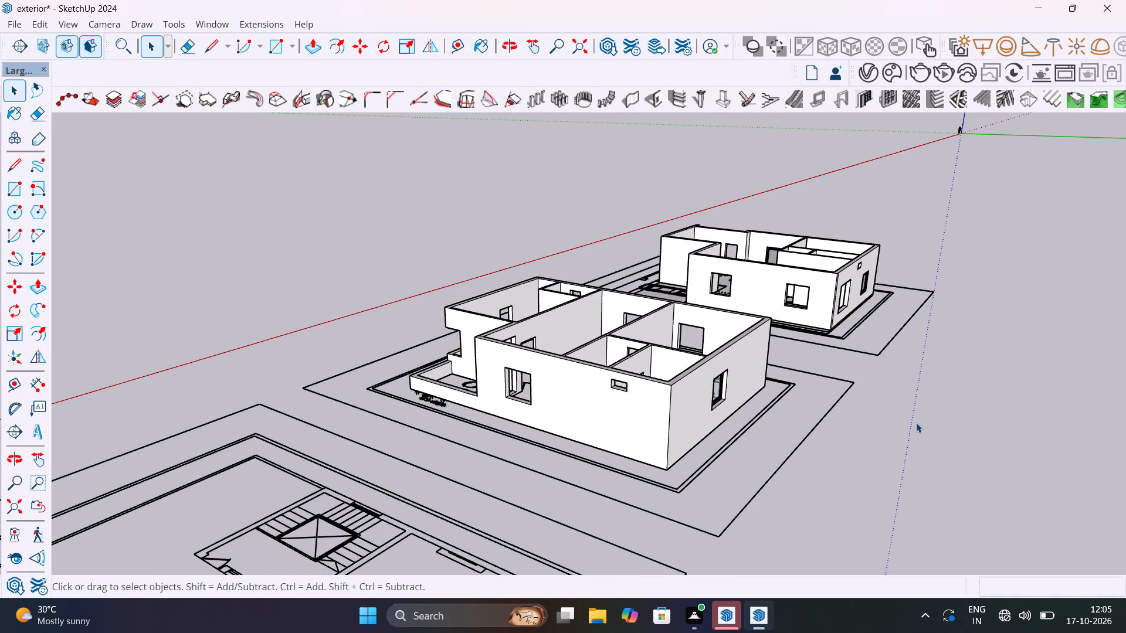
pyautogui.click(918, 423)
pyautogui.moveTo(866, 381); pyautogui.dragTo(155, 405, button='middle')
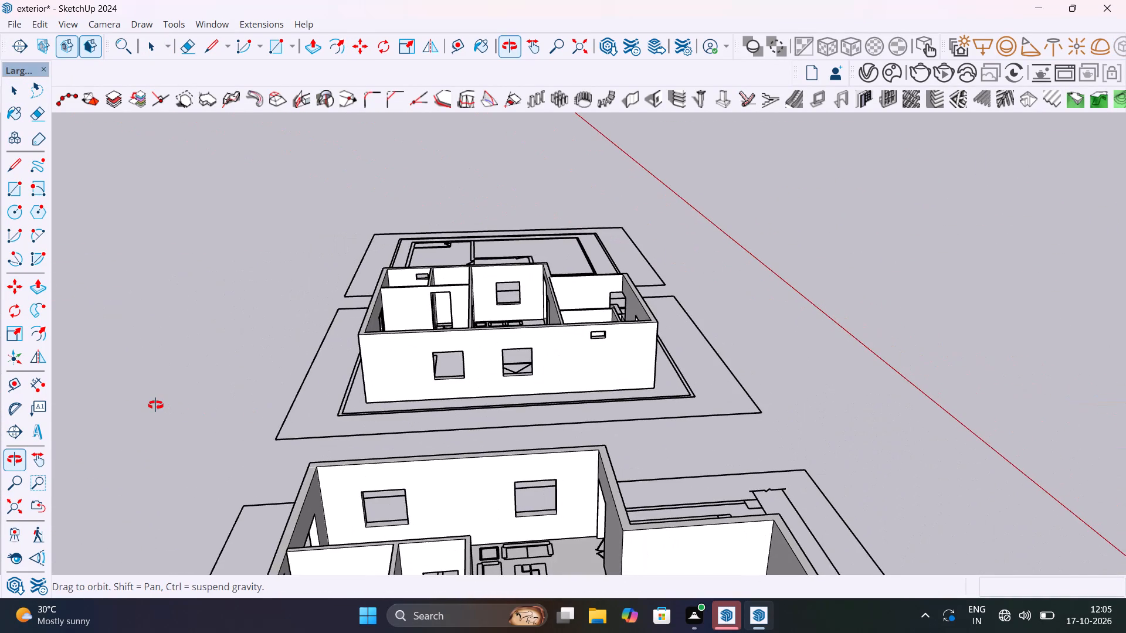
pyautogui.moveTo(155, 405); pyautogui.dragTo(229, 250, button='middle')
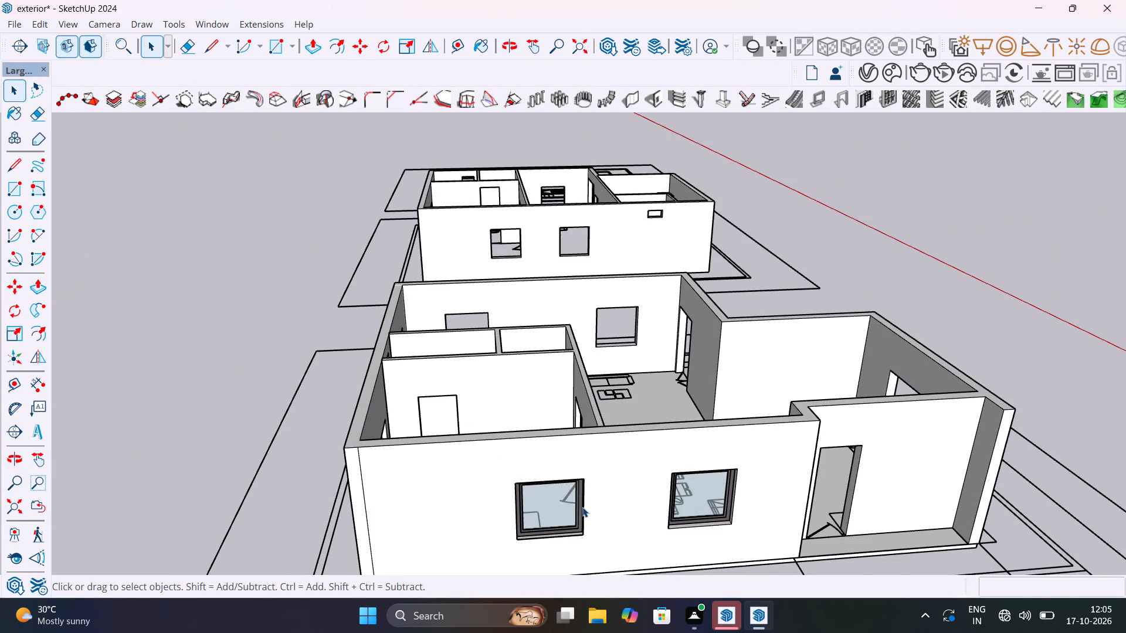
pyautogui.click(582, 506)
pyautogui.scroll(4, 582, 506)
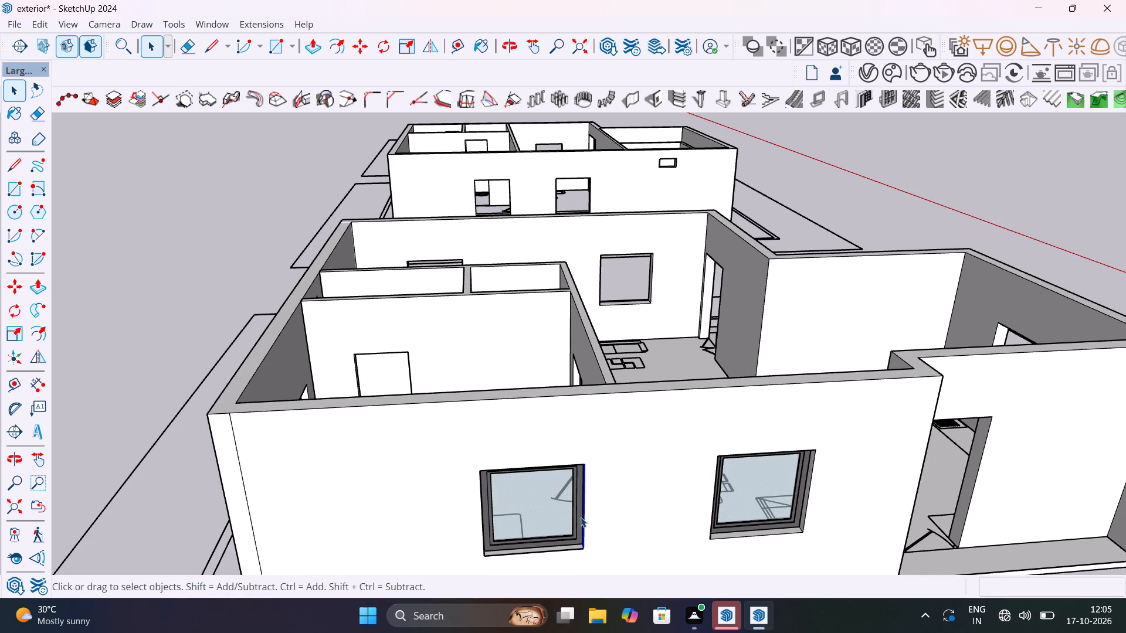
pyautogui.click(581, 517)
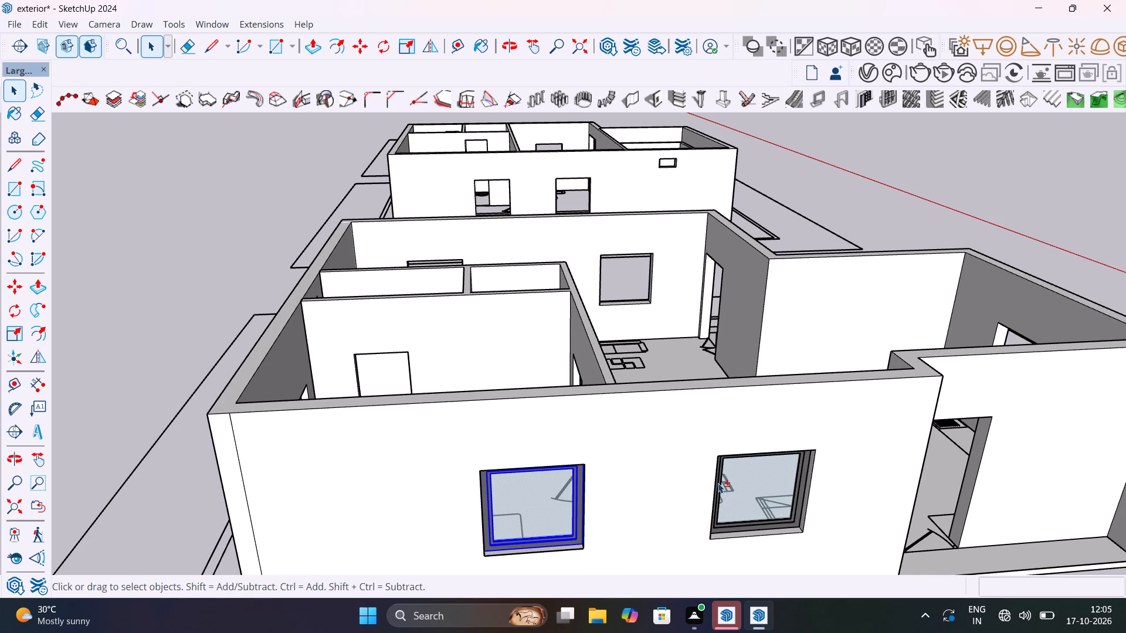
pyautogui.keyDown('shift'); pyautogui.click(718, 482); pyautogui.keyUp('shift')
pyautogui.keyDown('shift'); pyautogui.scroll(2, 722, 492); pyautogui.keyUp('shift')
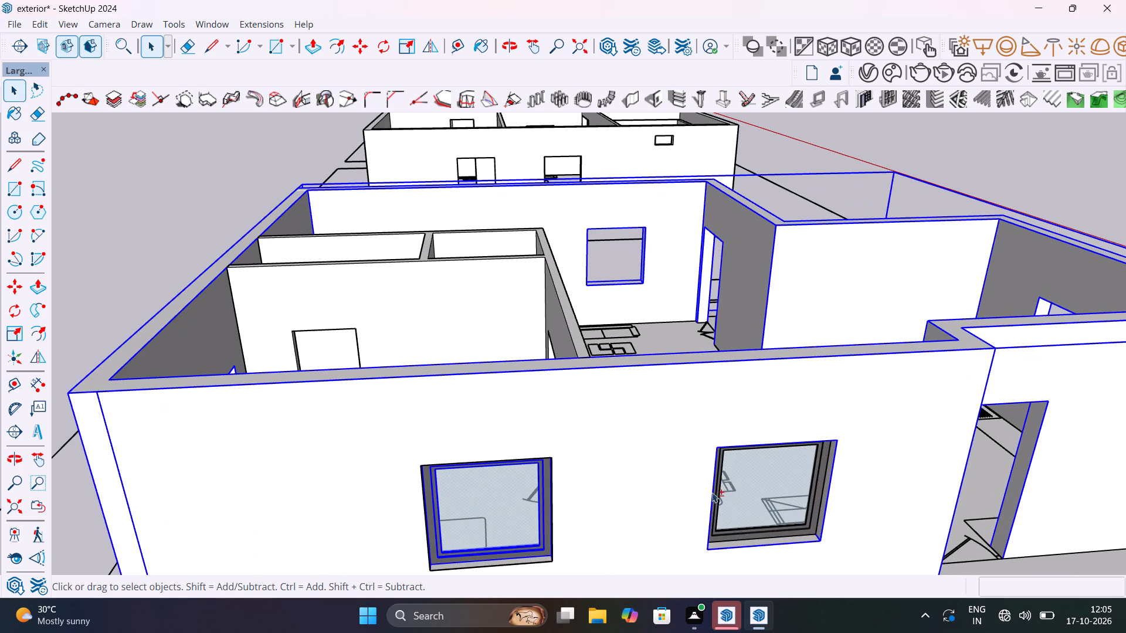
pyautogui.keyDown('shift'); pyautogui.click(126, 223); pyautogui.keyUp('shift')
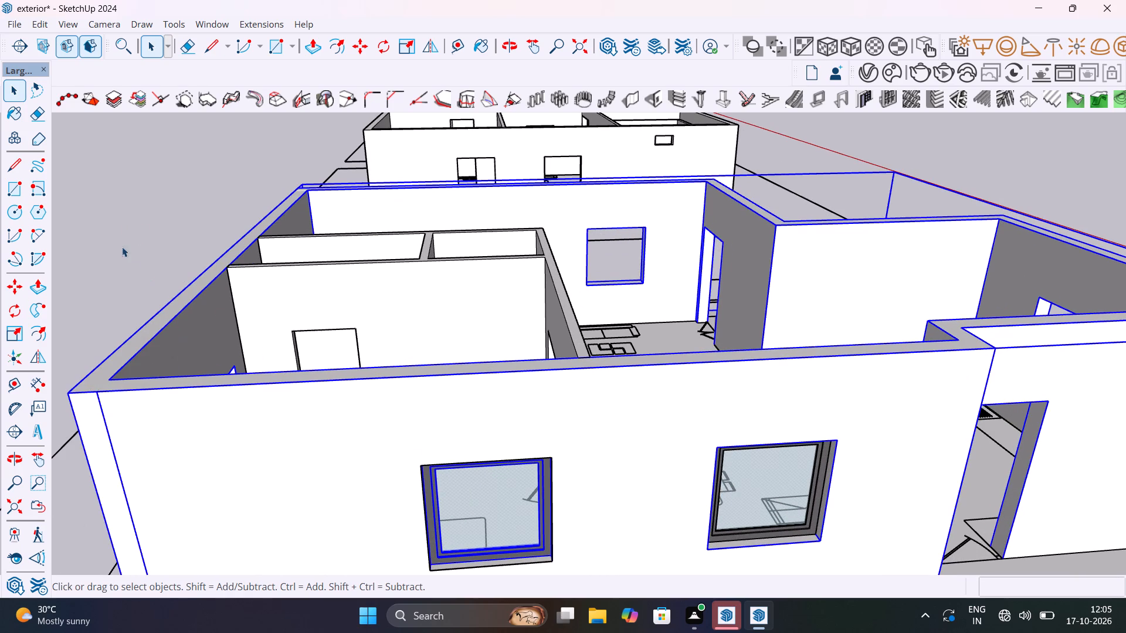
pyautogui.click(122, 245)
# Copy the end wall's two fitted windows together about 60' 2 15/16" into the two matching empty openings of the neighbouring building's facing wall.
pyautogui.scroll(5, 524, 507)
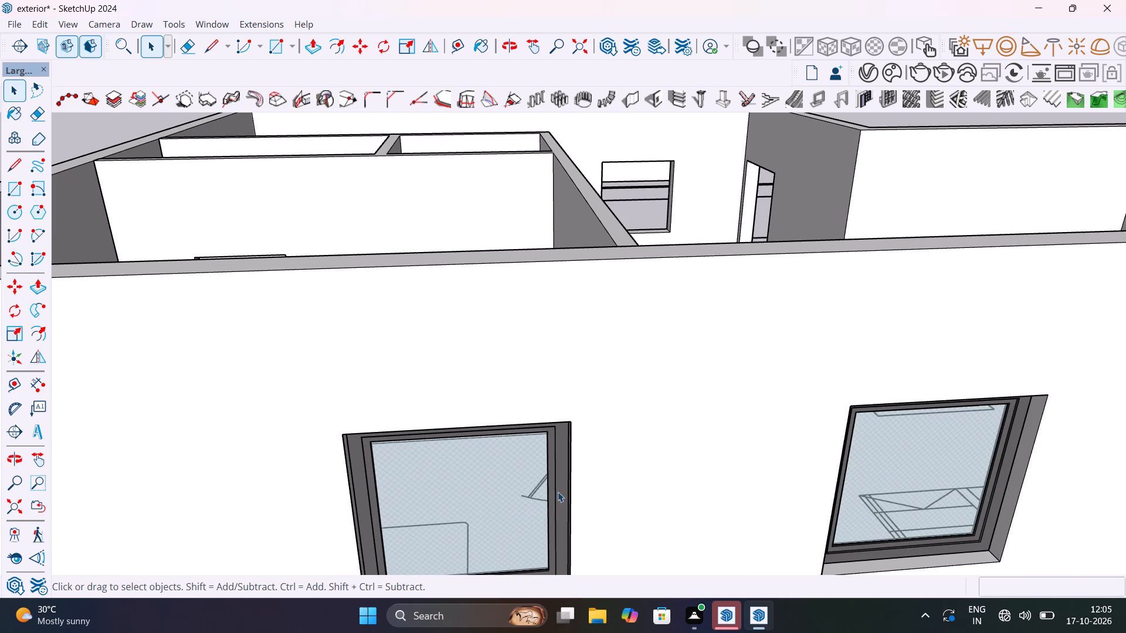
pyautogui.click(558, 491)
pyautogui.keyDown('shift'); pyautogui.click(934, 447); pyautogui.keyUp('shift')
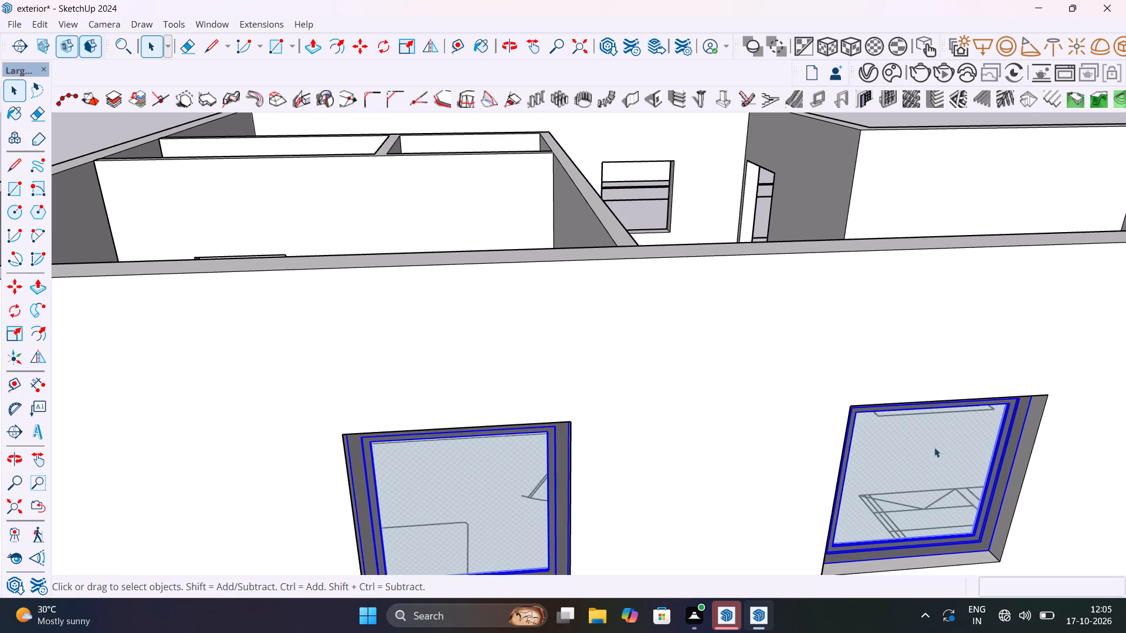
pyautogui.press('m')
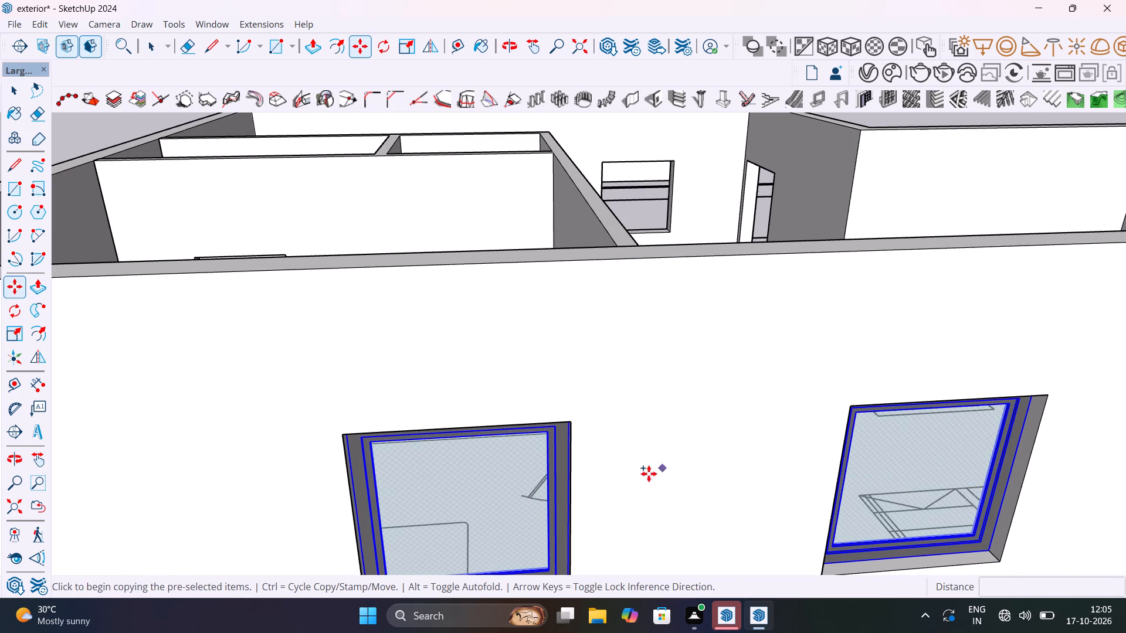
pyautogui.keyDown('shift'); pyautogui.moveTo(647, 470); pyautogui.dragTo(697, 348, button='middle'); pyautogui.keyUp('shift')
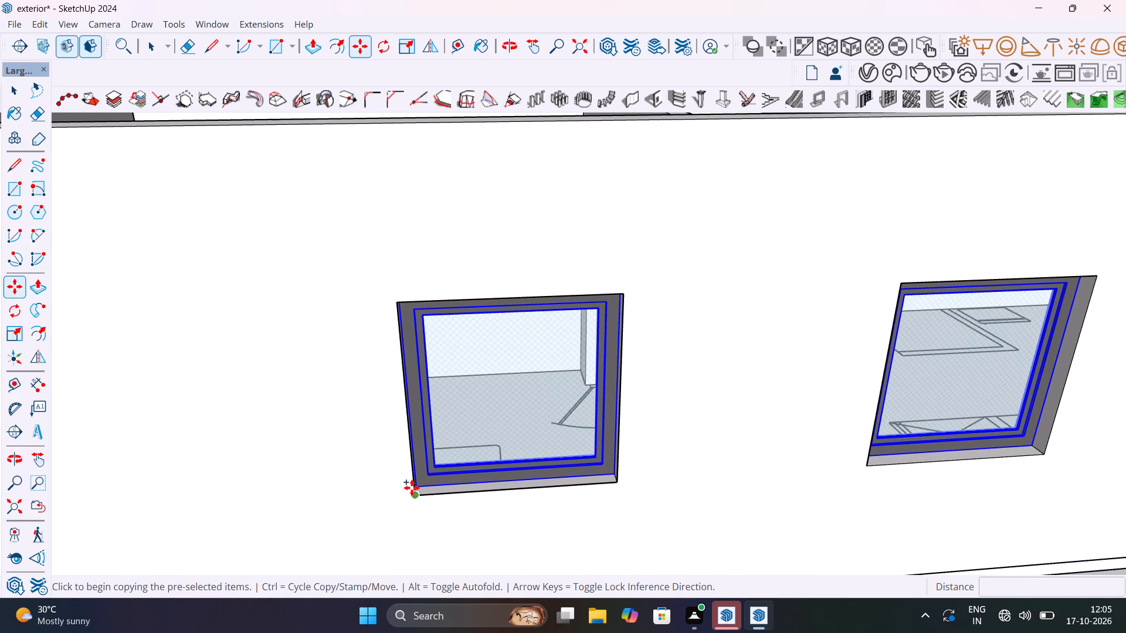
pyautogui.click(418, 485)
pyautogui.scroll(-8, 423, 403)
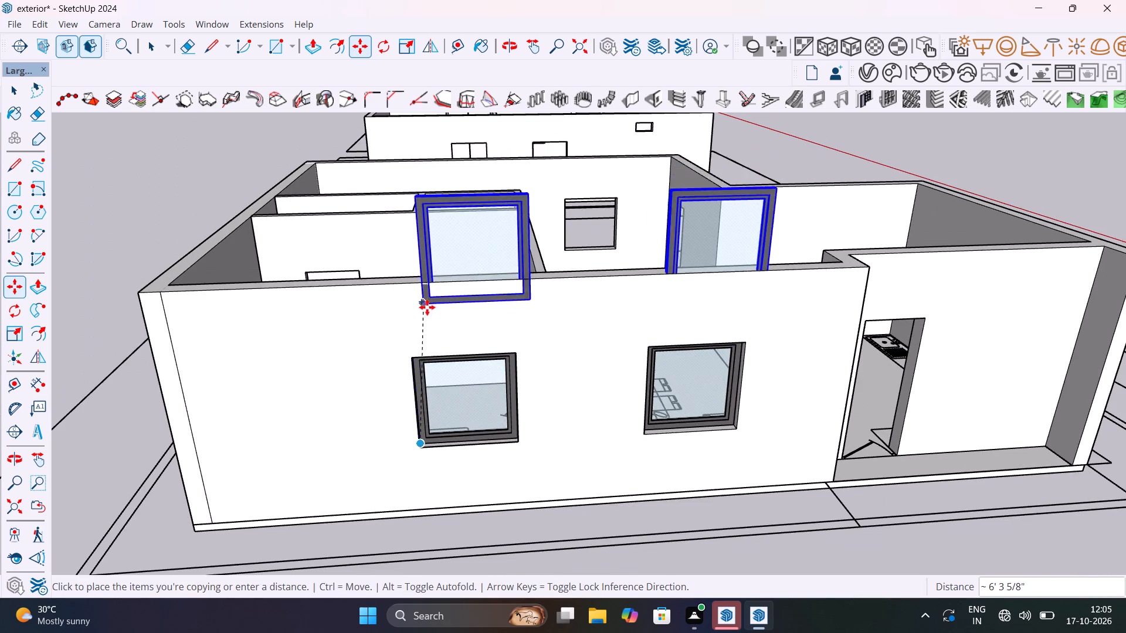
pyautogui.moveTo(427, 307); pyautogui.dragTo(484, 511, button='middle')
pyautogui.scroll(3, 440, 203)
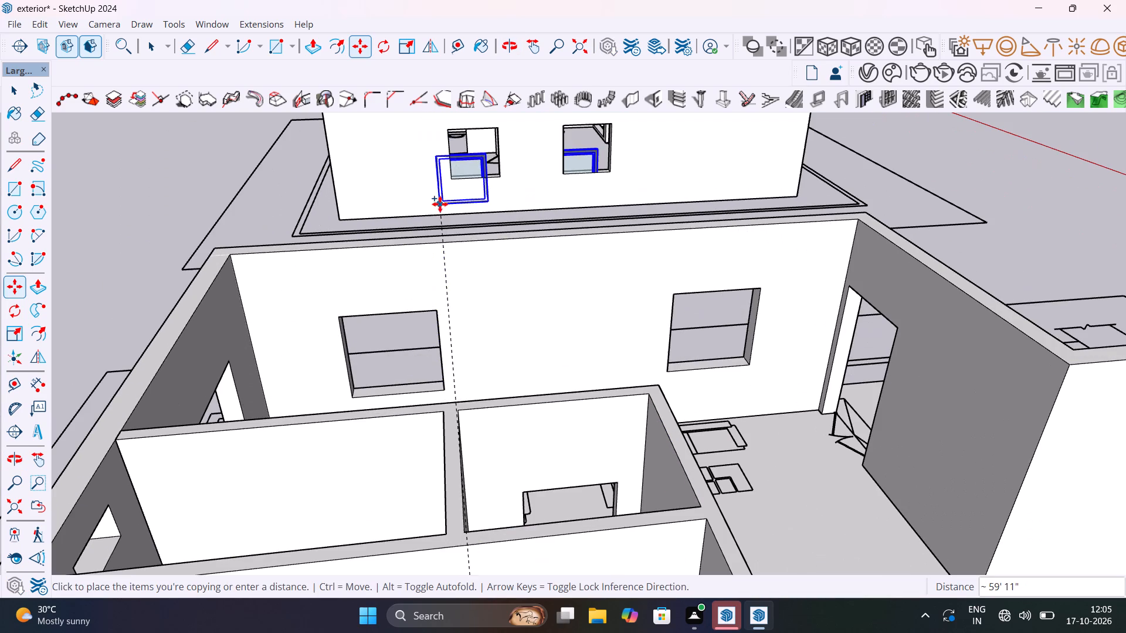
pyautogui.scroll(16, 459, 175)
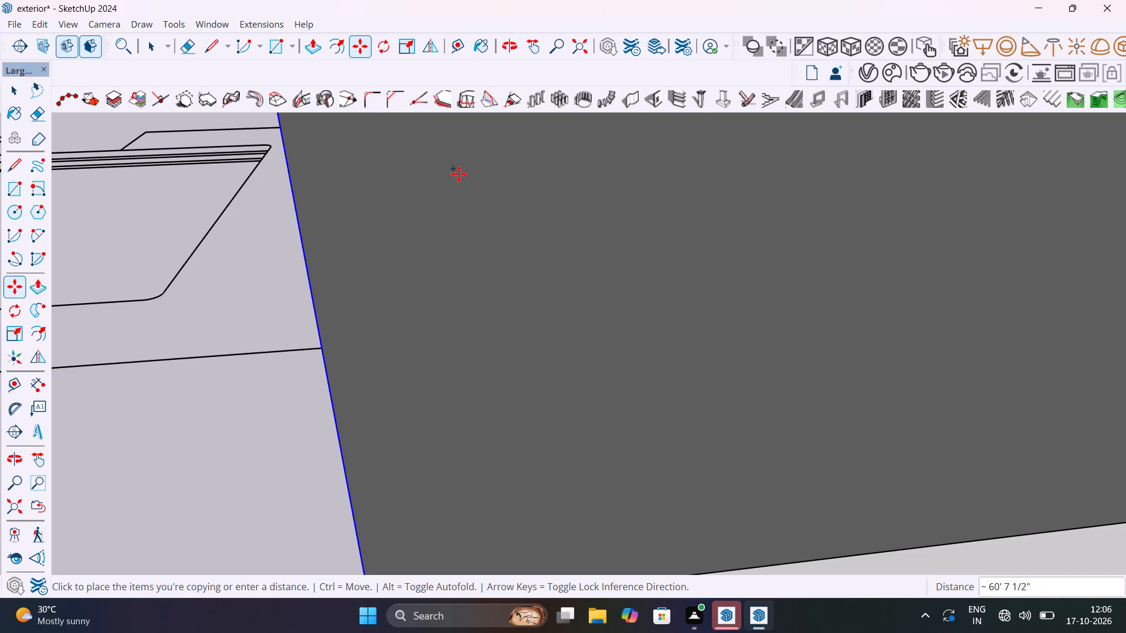
pyautogui.scroll(-12, 396, 307)
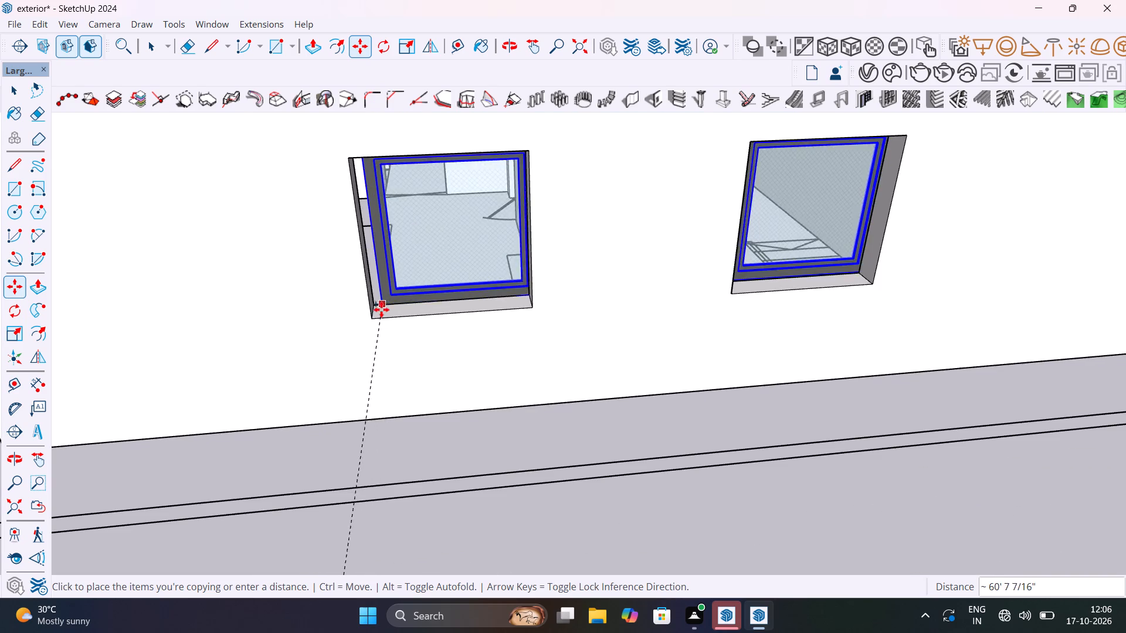
pyautogui.scroll(9, 381, 309)
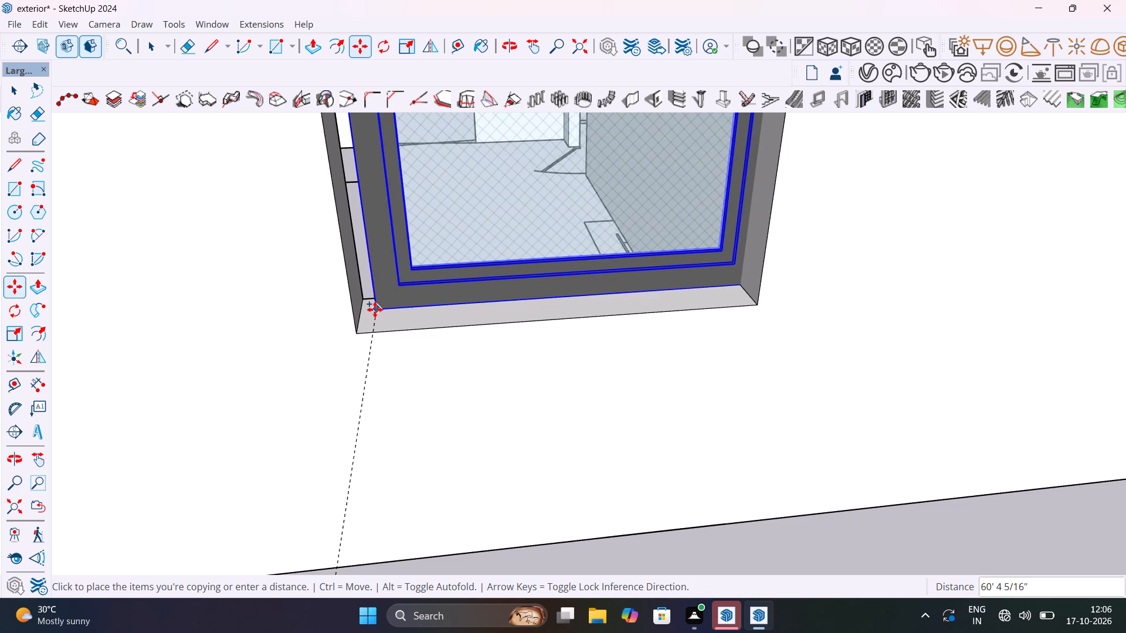
pyautogui.click(365, 309)
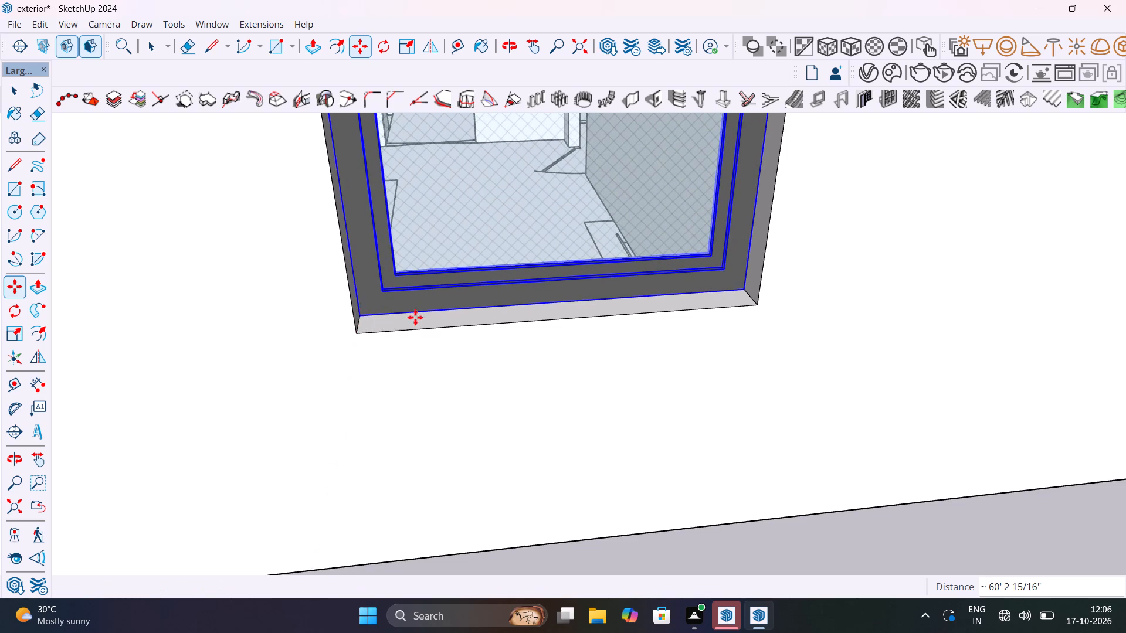
pyautogui.scroll(-14, 416, 315)
pyautogui.scroll(-8, 417, 316)
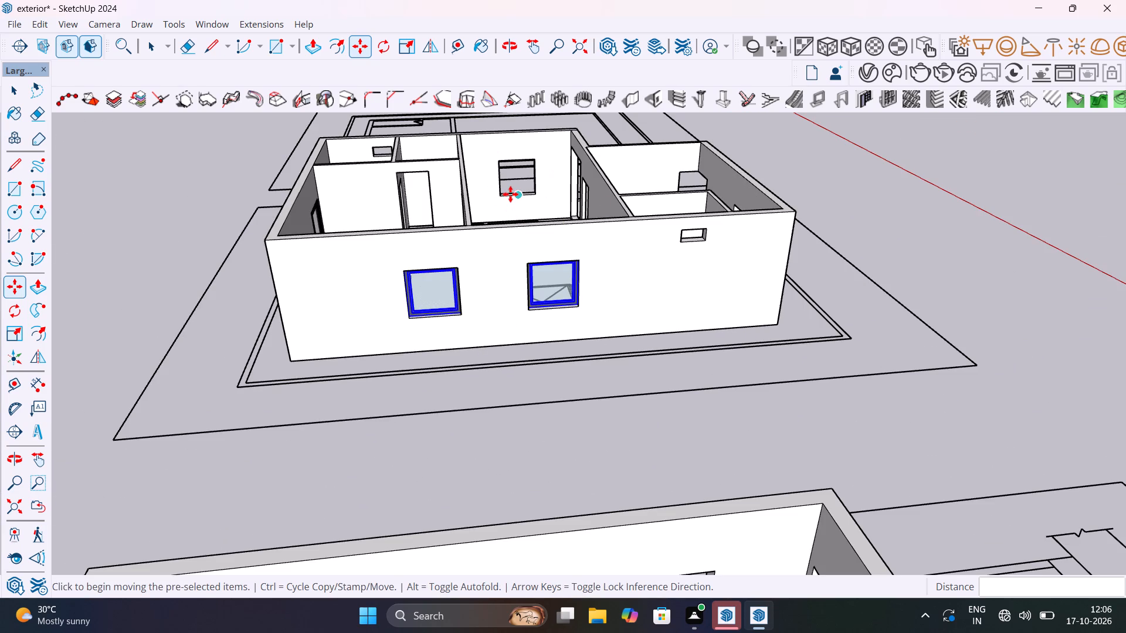
pyautogui.press('Escape')
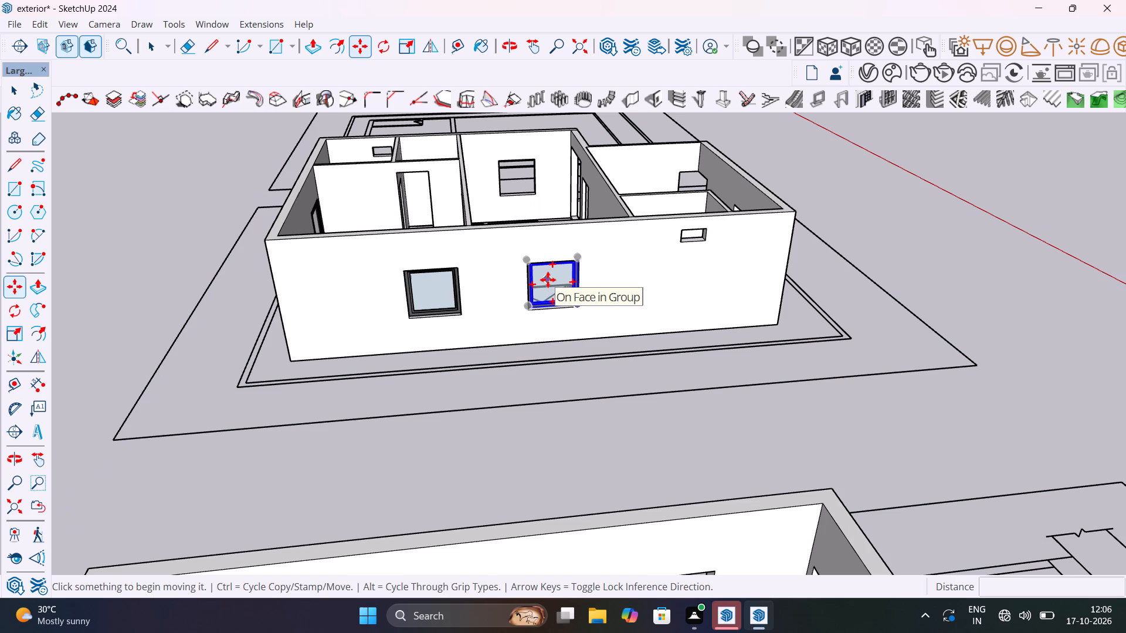
pyautogui.press('space')
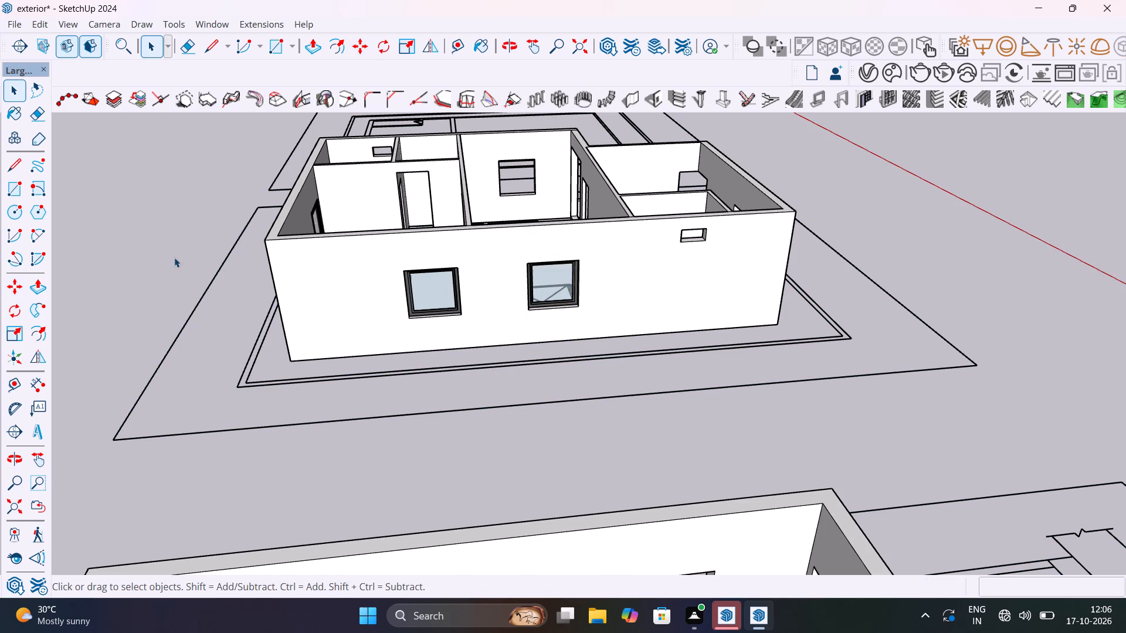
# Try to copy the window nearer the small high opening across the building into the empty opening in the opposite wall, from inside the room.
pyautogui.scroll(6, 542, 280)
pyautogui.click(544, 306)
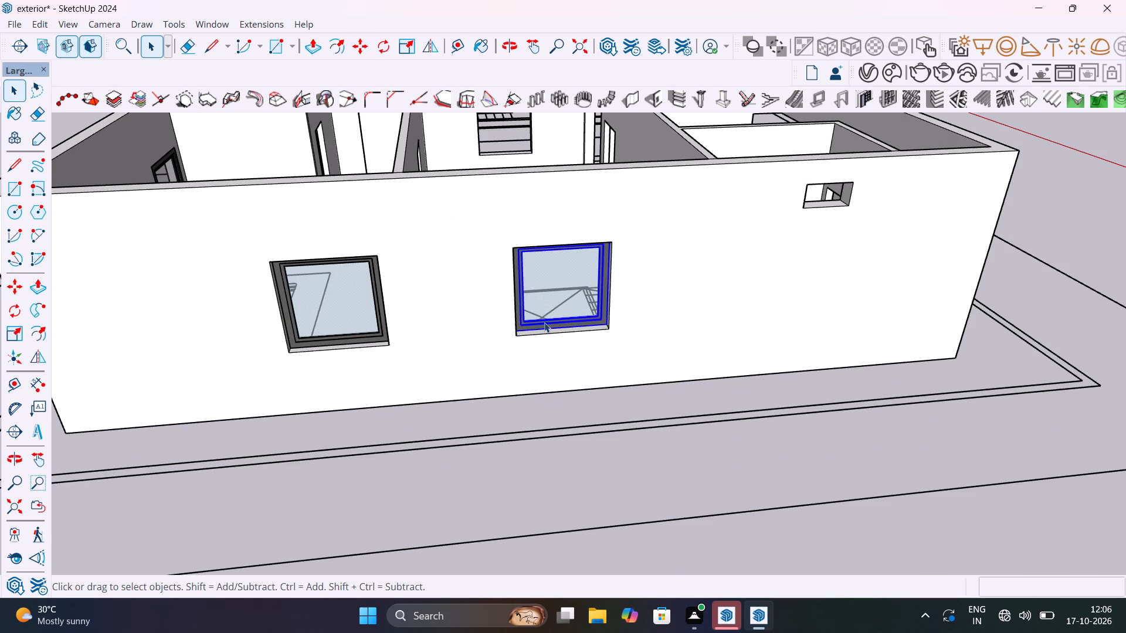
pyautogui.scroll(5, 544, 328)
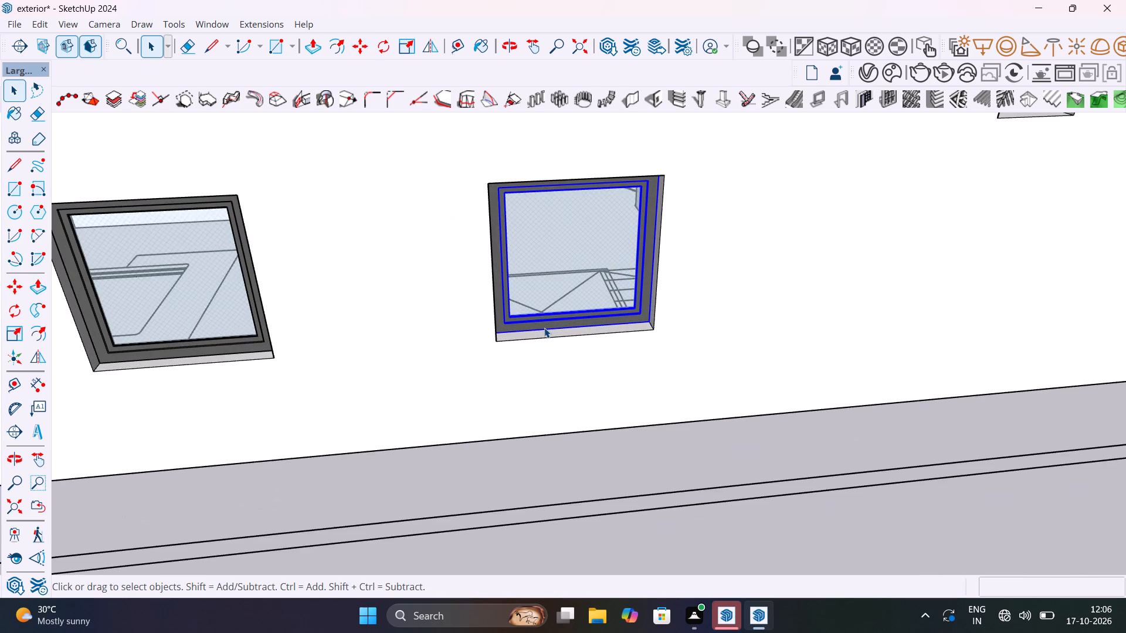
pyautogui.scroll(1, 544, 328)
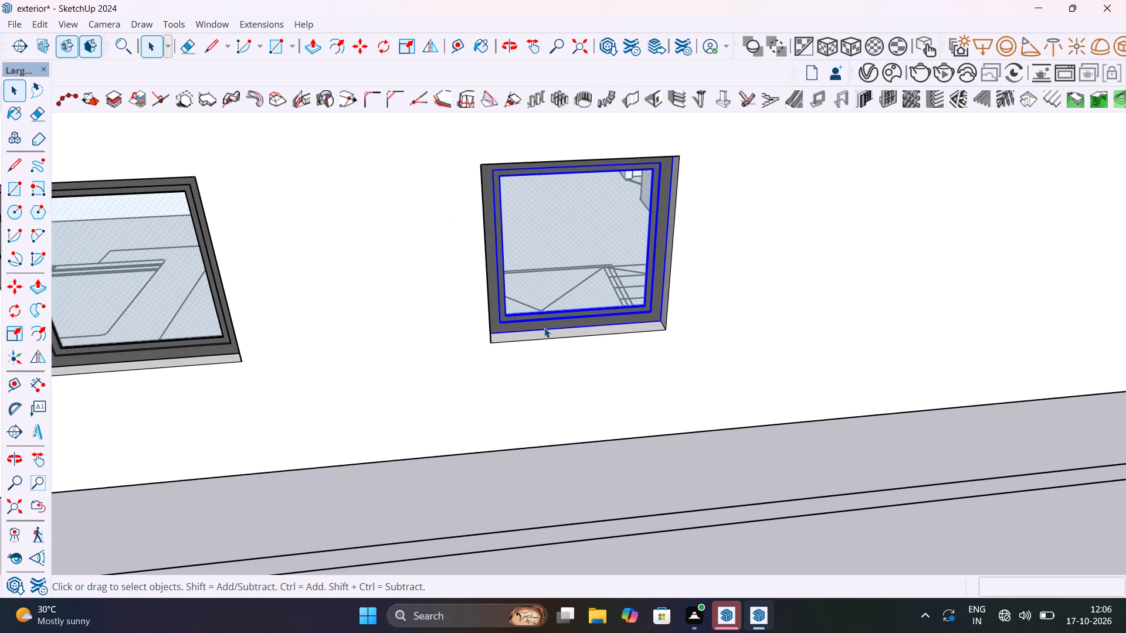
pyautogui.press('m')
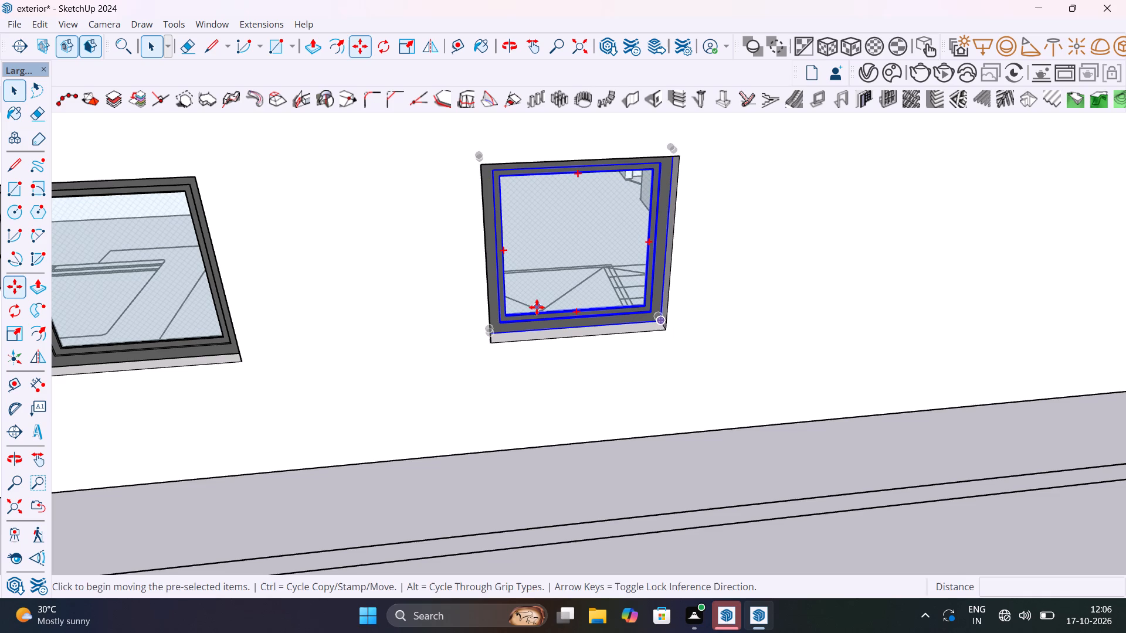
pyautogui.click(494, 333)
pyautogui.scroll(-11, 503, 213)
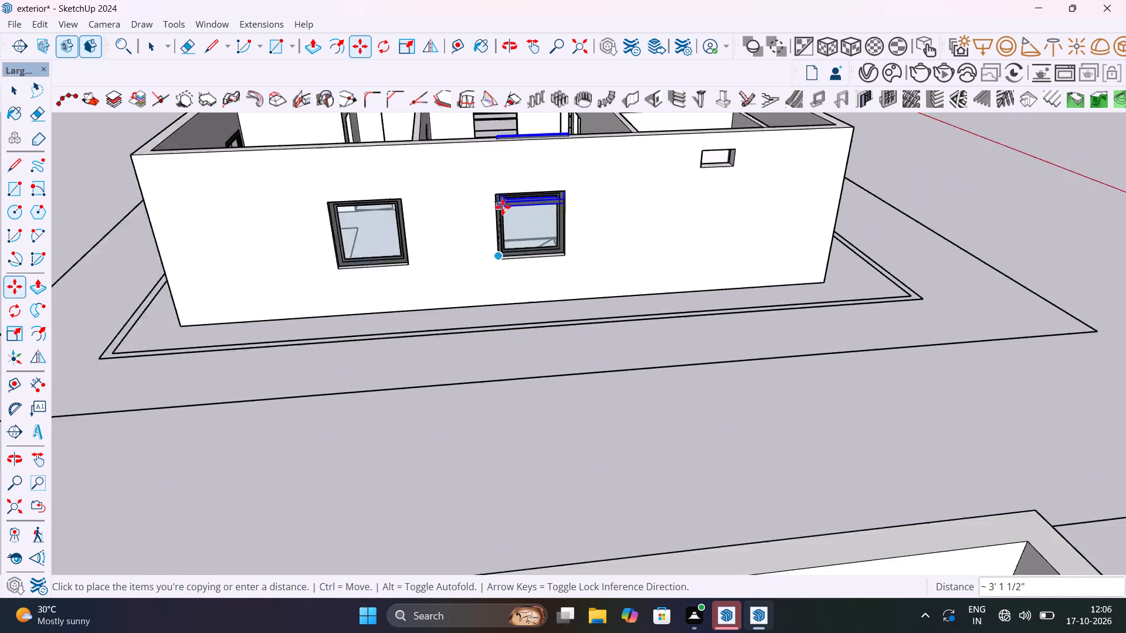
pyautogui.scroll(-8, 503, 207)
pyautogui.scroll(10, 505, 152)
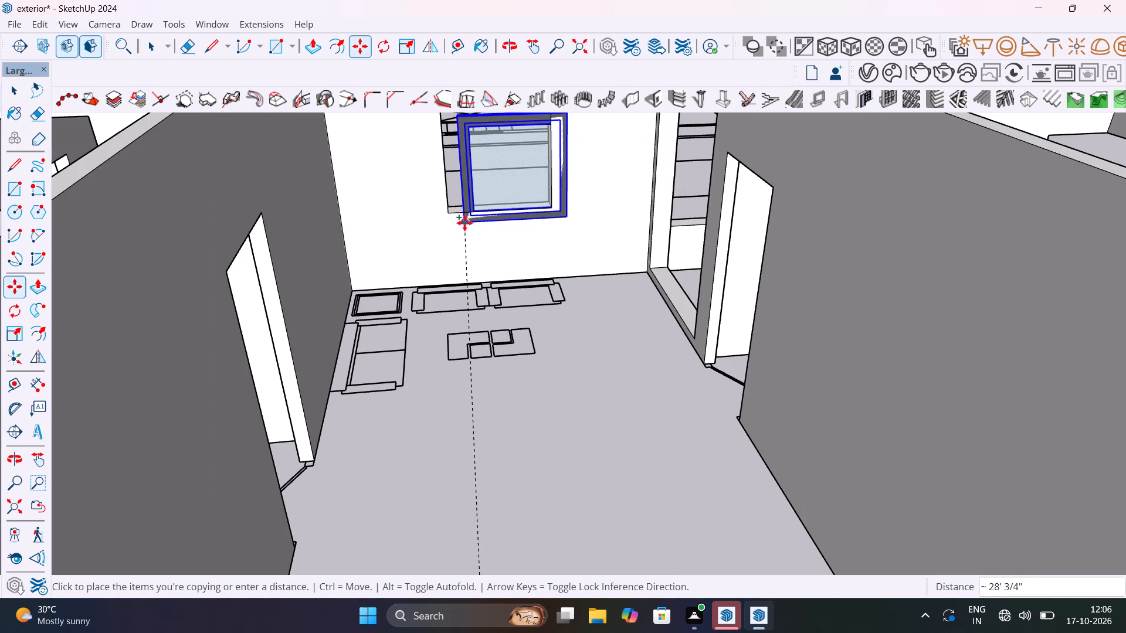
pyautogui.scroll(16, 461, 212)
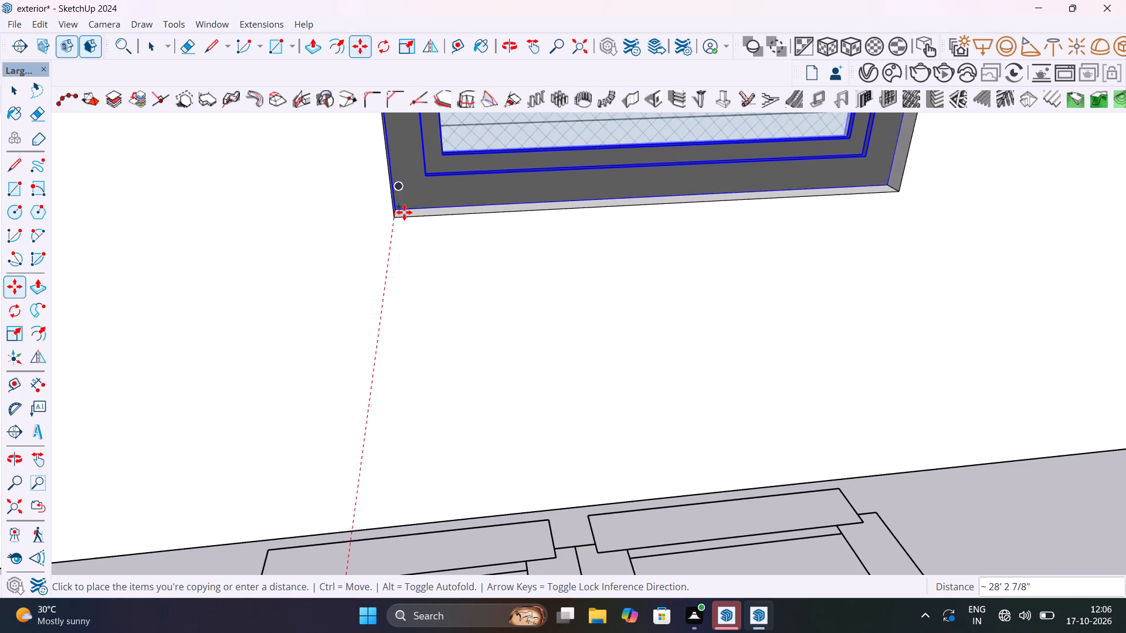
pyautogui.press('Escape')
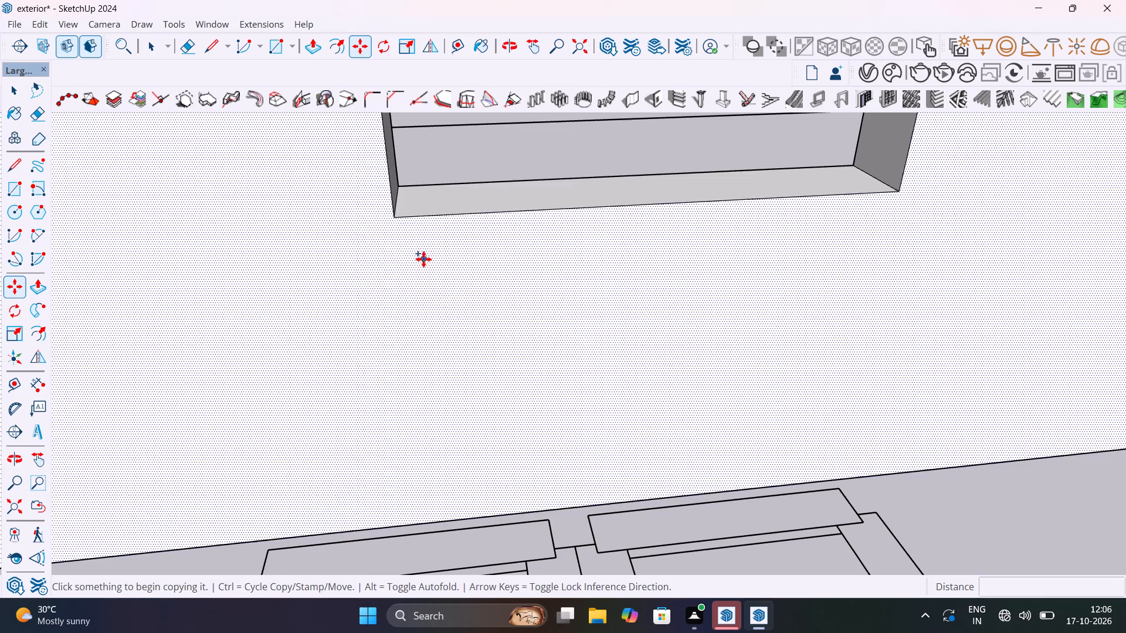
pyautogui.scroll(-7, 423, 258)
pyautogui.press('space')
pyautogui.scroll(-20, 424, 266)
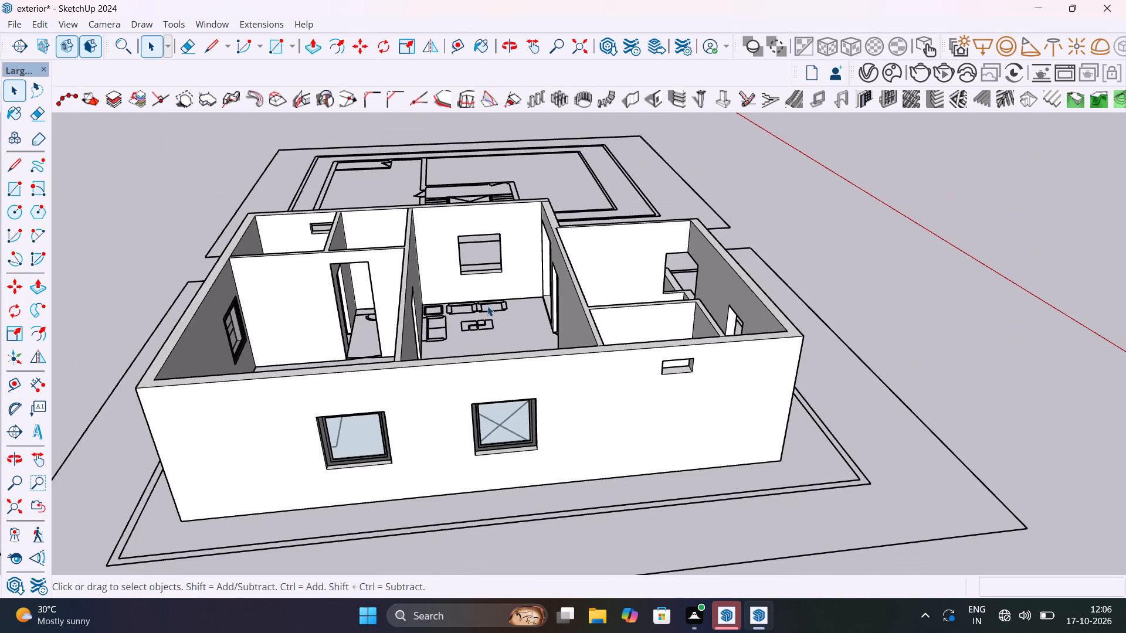
# Copy the stairwell window about 28' 2 5/8" across the building into the empty opening in the opposite outer wall, matching the opening's lower corner.
pyautogui.moveTo(527, 335); pyautogui.dragTo(792, 337, button='middle')
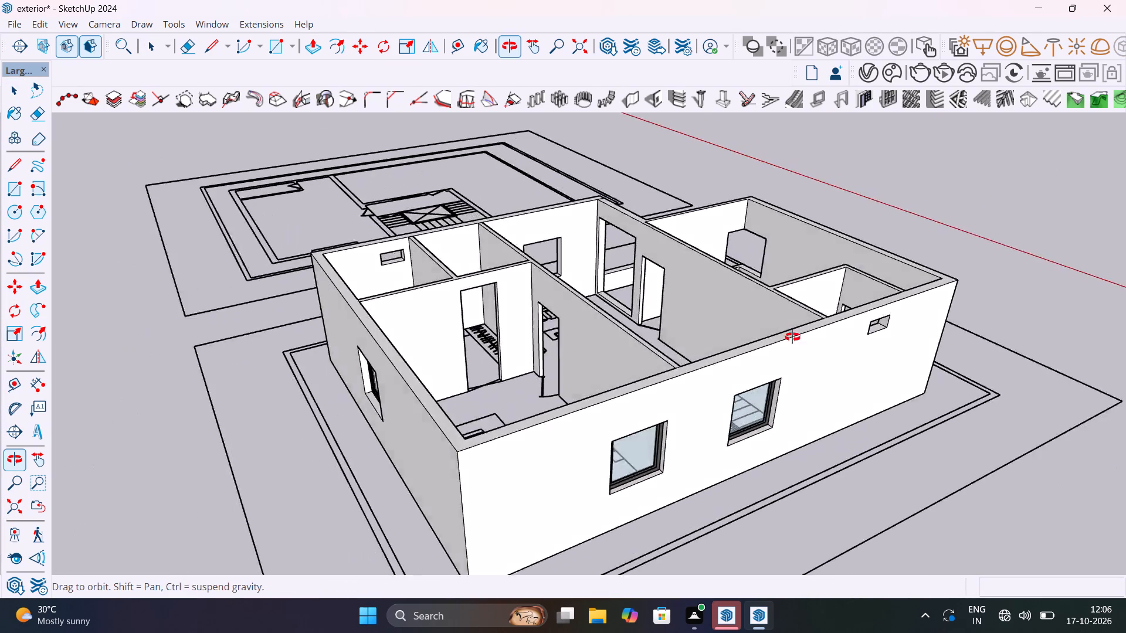
pyautogui.moveTo(792, 337); pyautogui.dragTo(874, 346, button='middle')
pyautogui.moveTo(715, 416); pyautogui.dragTo(778, 423, button='middle')
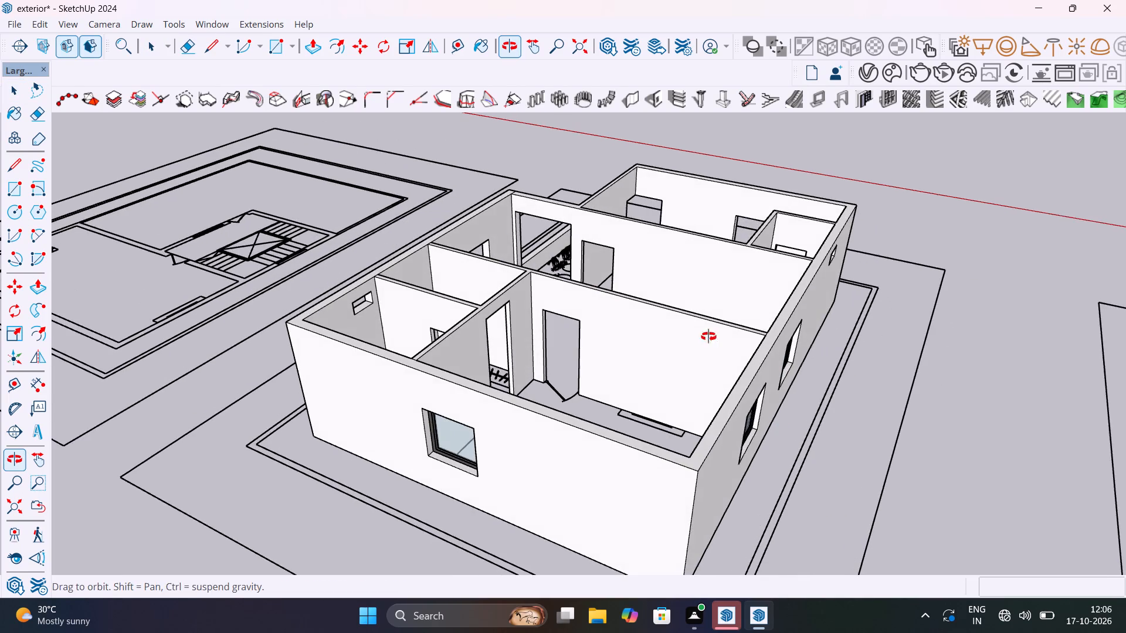
pyautogui.moveTo(592, 283); pyautogui.dragTo(996, 348, button='middle')
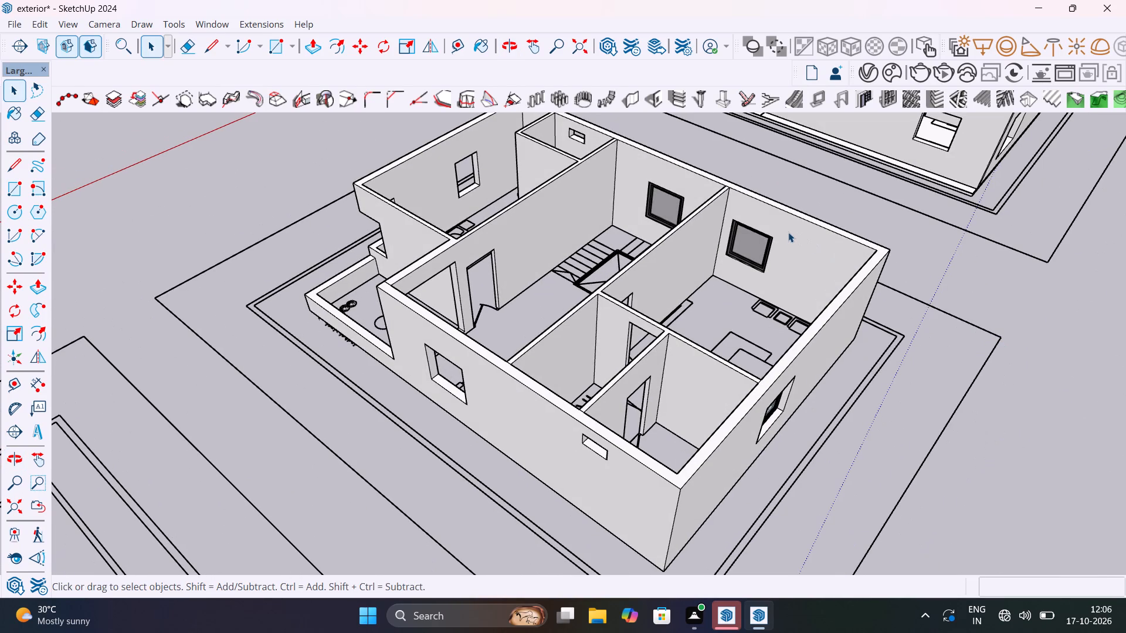
pyautogui.scroll(14, 662, 219)
pyautogui.moveTo(694, 263); pyautogui.dragTo(744, 275, button='middle')
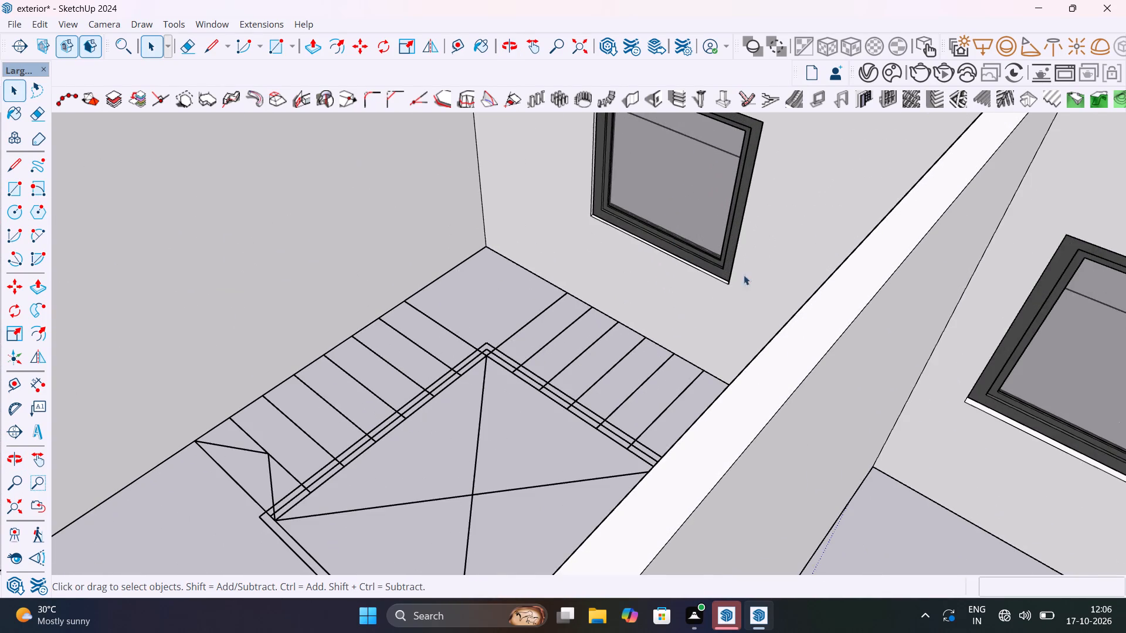
pyautogui.moveTo(744, 275); pyautogui.dragTo(801, 322, button='middle')
pyautogui.scroll(1, 801, 322)
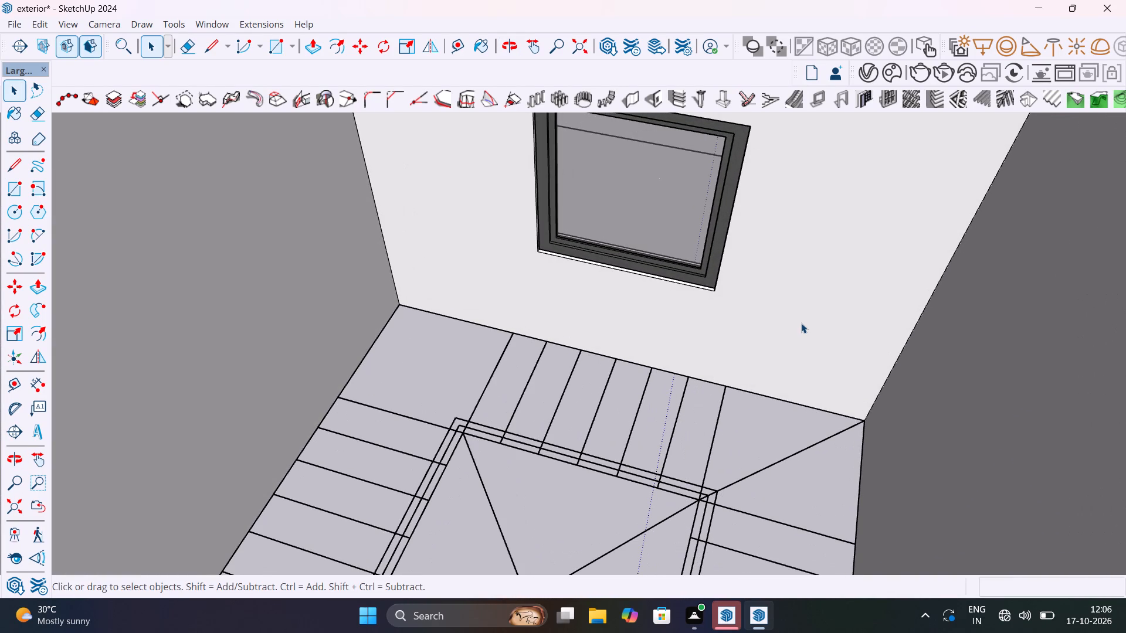
pyautogui.scroll(9, 713, 287)
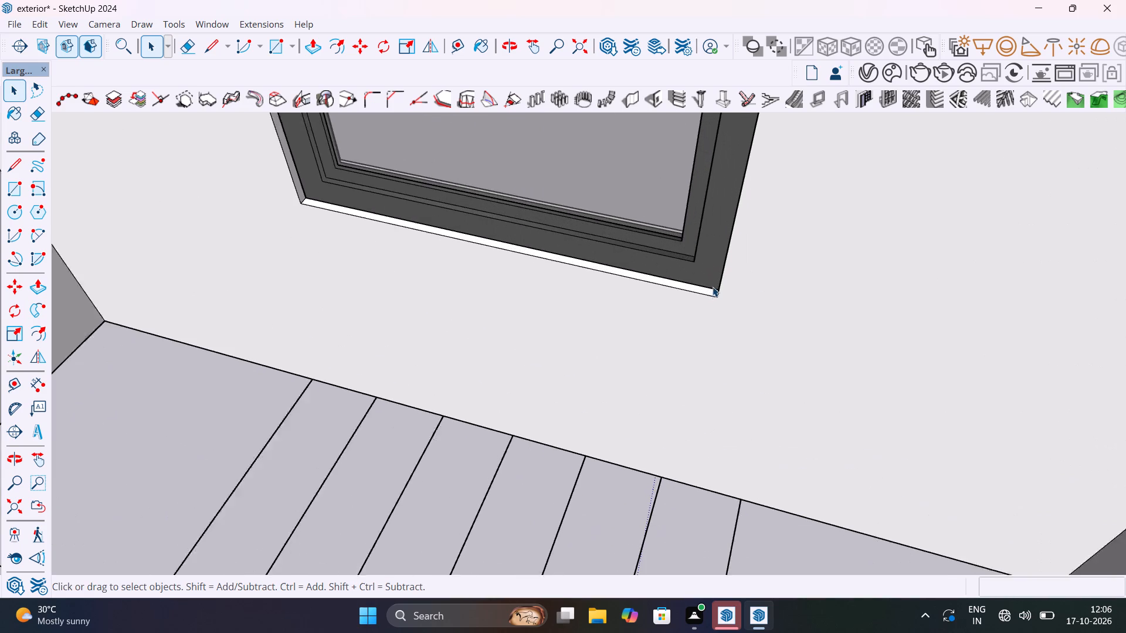
pyautogui.scroll(1, 713, 287)
pyautogui.click(713, 283)
pyautogui.press('m')
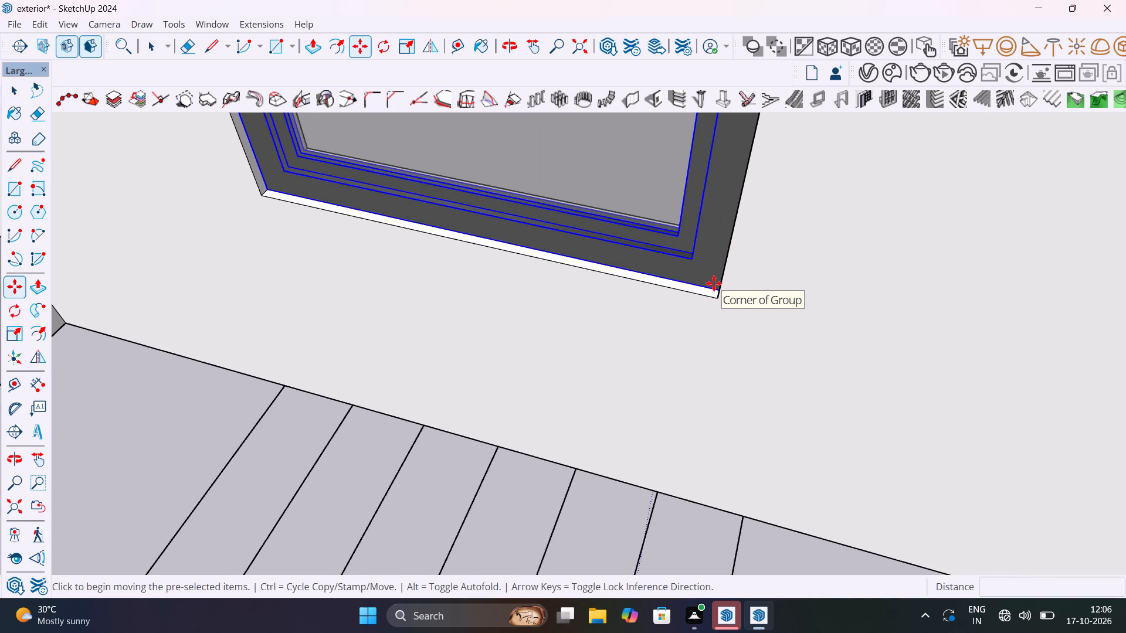
pyautogui.click(714, 290)
pyautogui.scroll(-20, 643, 304)
pyautogui.scroll(-6, 643, 304)
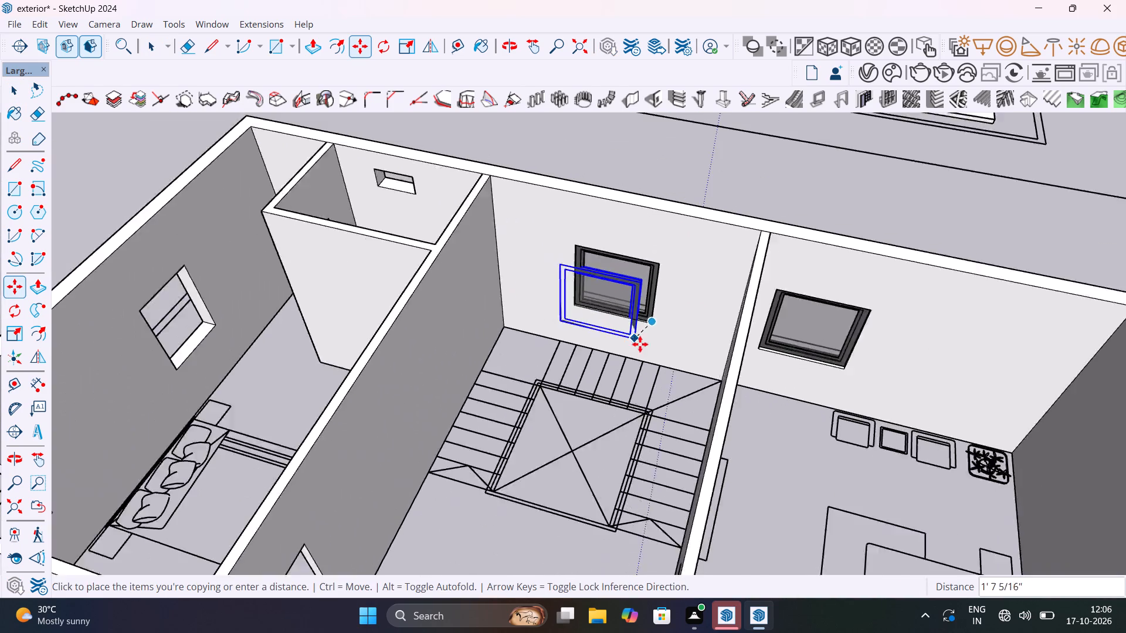
pyautogui.keyDown('shift'); pyautogui.moveTo(667, 388); pyautogui.dragTo(673, 171, button='middle'); pyautogui.keyUp('shift')
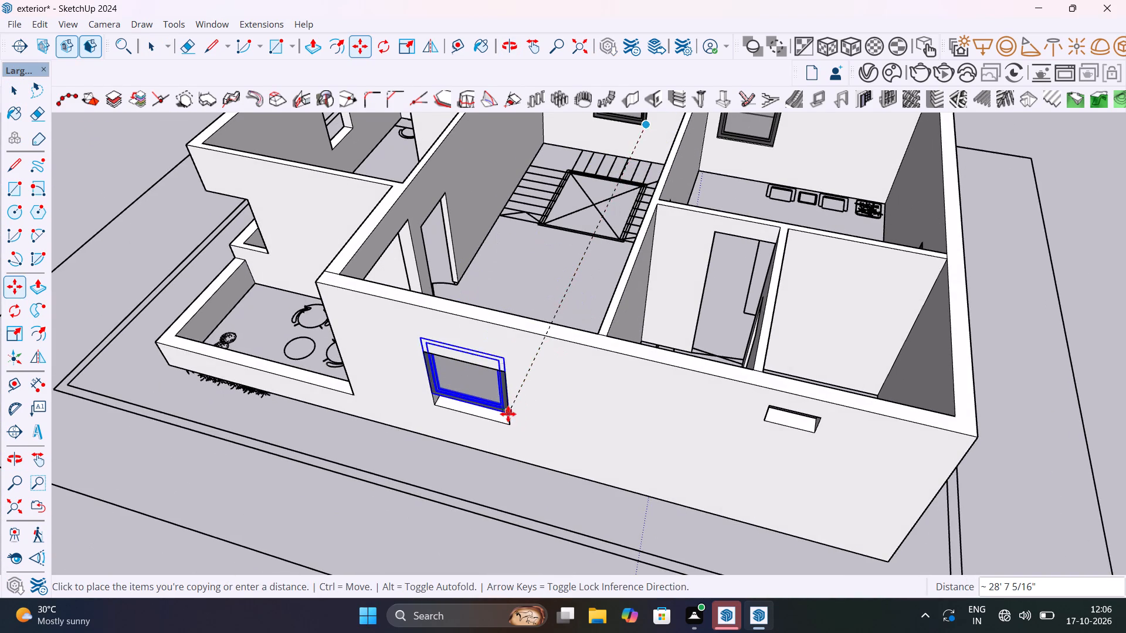
pyautogui.scroll(4, 507, 413)
pyautogui.moveTo(507, 412); pyautogui.dragTo(541, 326, button='middle')
pyautogui.scroll(2, 516, 403)
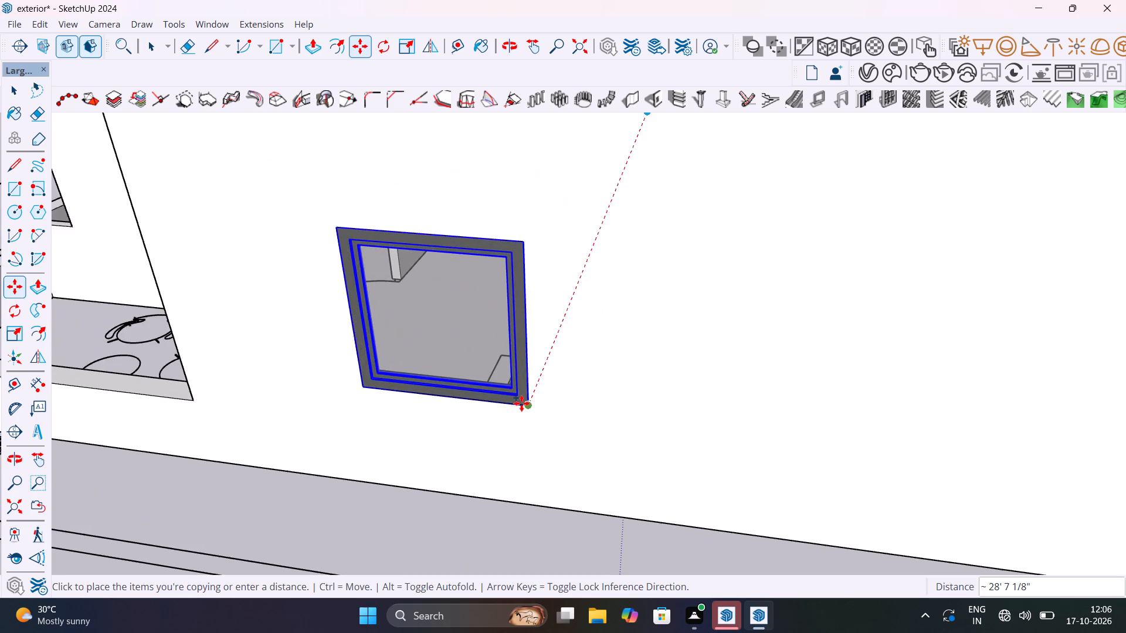
pyautogui.scroll(2, 521, 403)
pyautogui.moveTo(542, 395); pyautogui.dragTo(633, 382, button='middle')
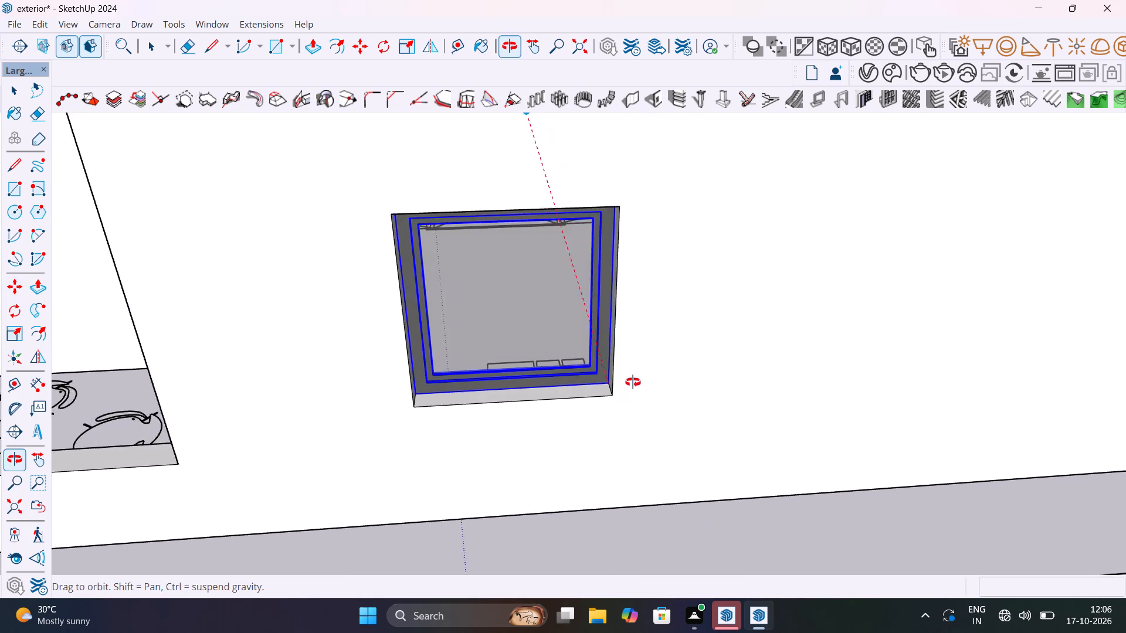
pyautogui.moveTo(633, 382); pyautogui.dragTo(663, 358, button='middle')
pyautogui.scroll(9, 637, 353)
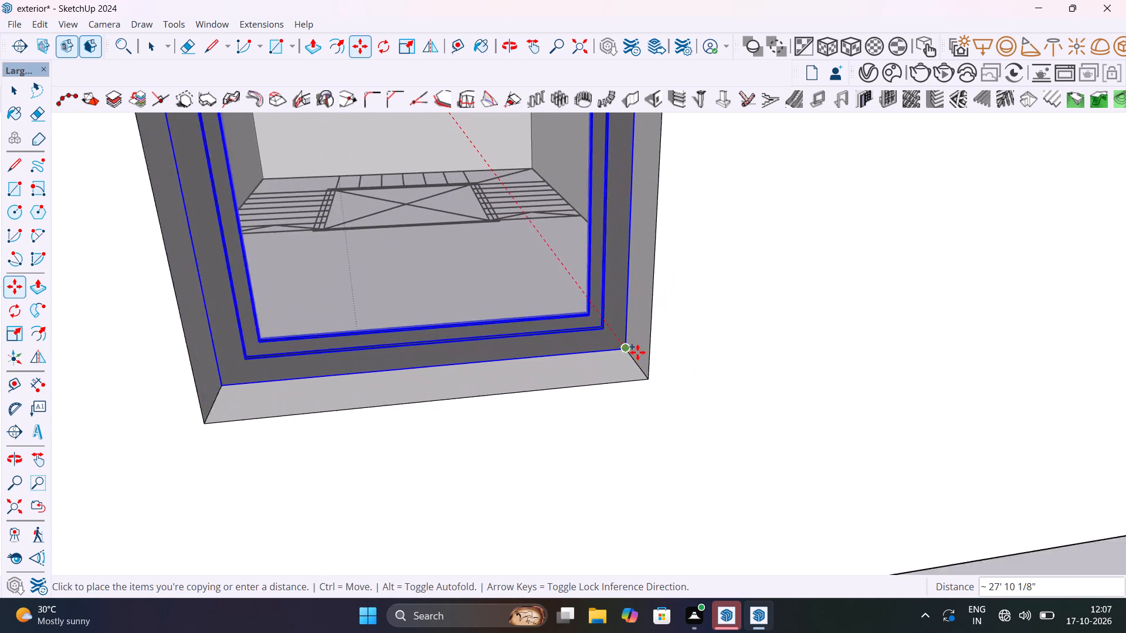
pyautogui.scroll(1, 637, 352)
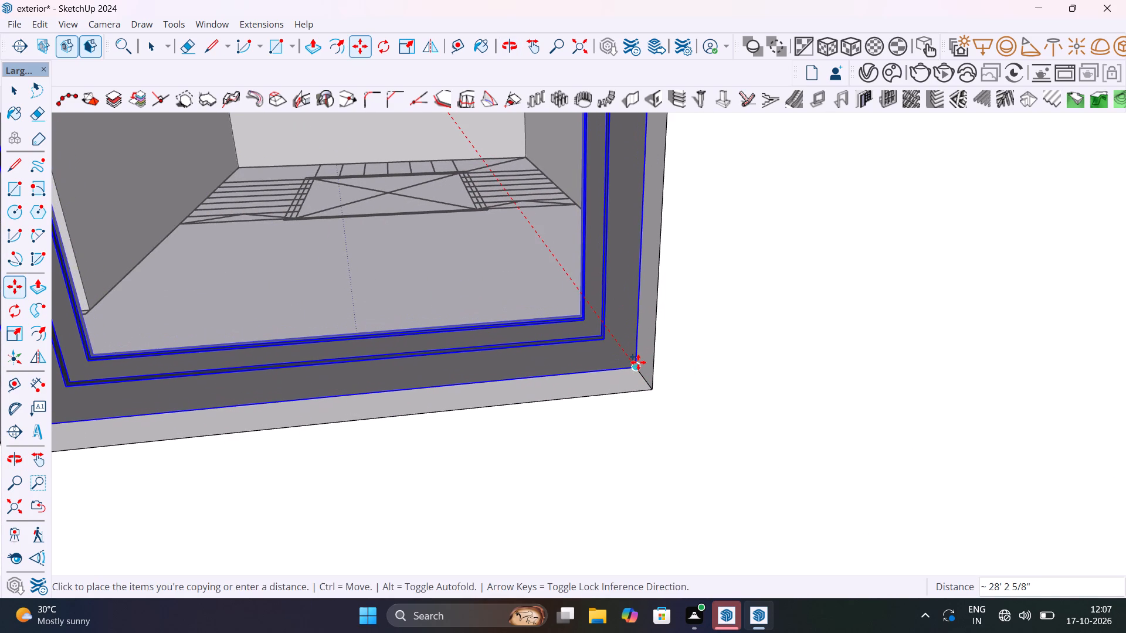
pyautogui.click(638, 362)
pyautogui.scroll(-20, 668, 396)
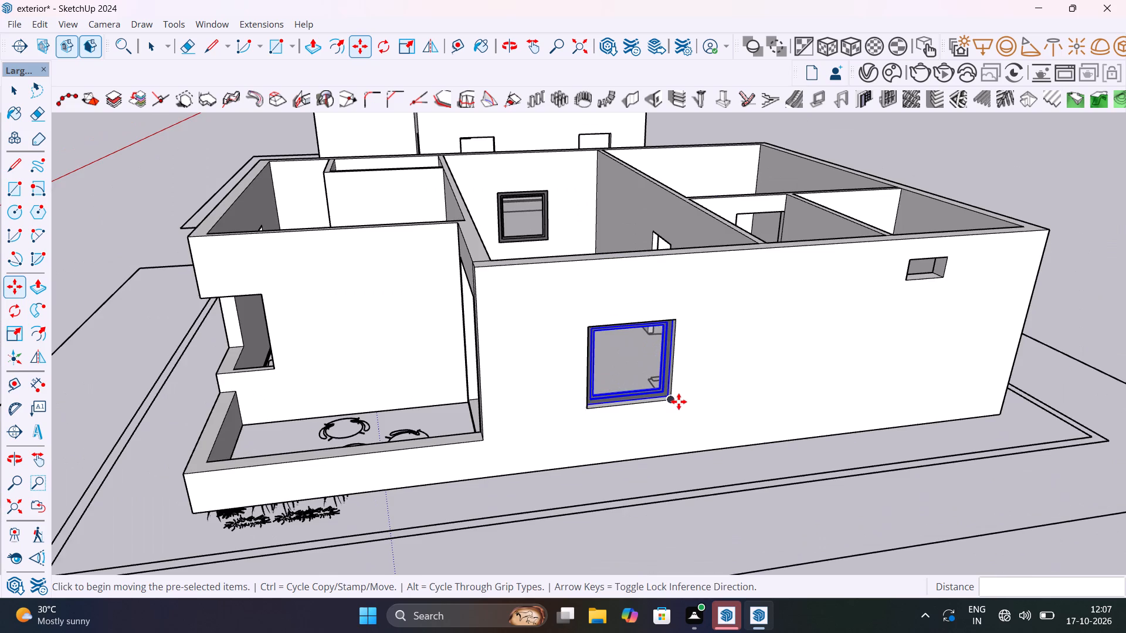
pyautogui.press('space')
pyautogui.scroll(-7, 681, 397)
pyautogui.click(943, 267)
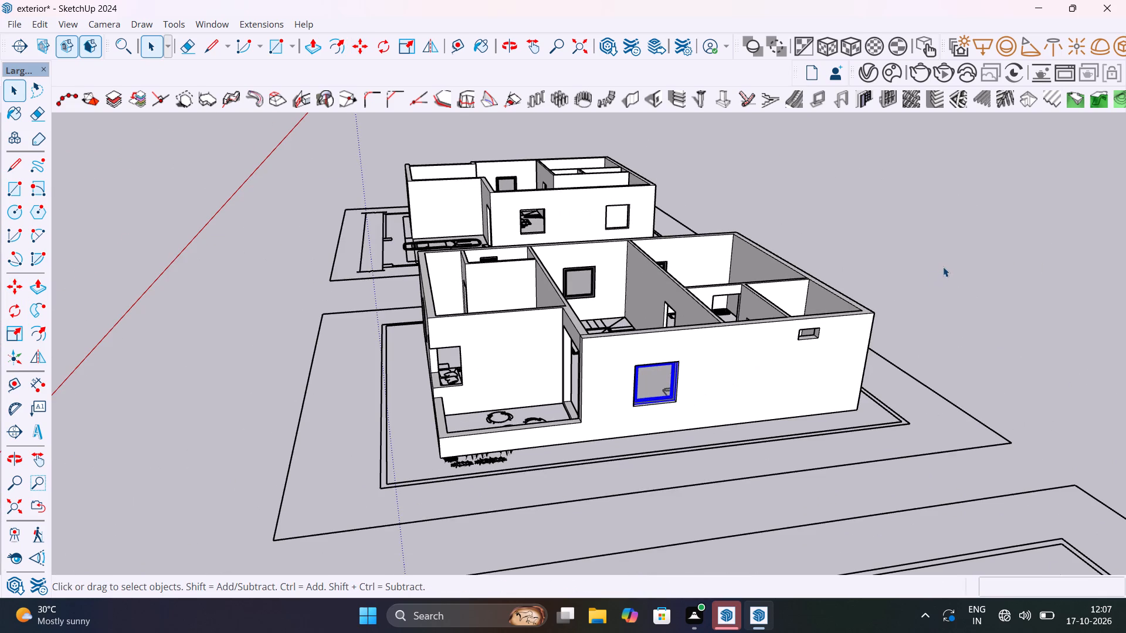
# Examine both walled buildings and the neighbouring floor plan from several sides, checking which openings are fitted with windows.
pyautogui.moveTo(684, 381); pyautogui.dragTo(953, 409, button='middle')
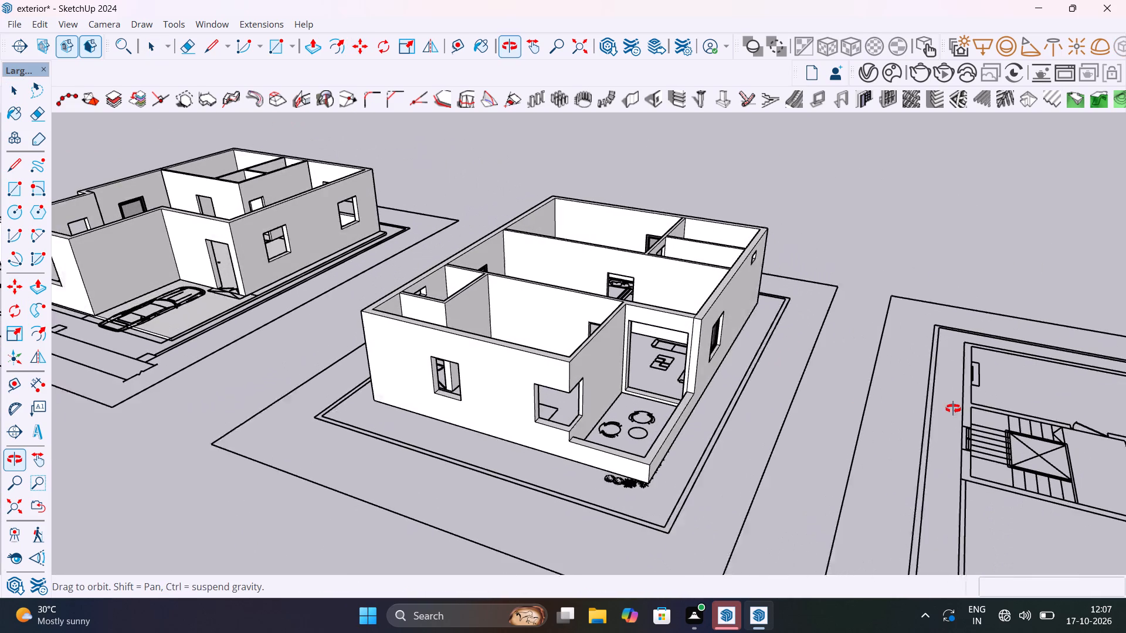
pyautogui.moveTo(953, 409); pyautogui.dragTo(957, 409, button='middle')
pyautogui.scroll(-4, 500, 321)
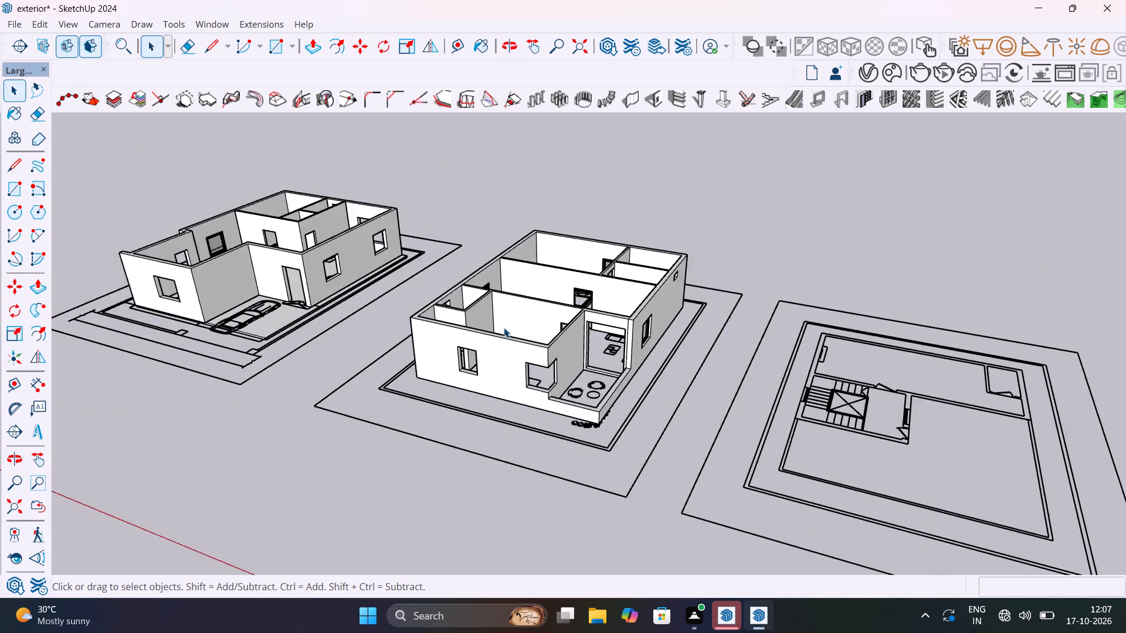
pyautogui.scroll(-2, 504, 328)
pyautogui.moveTo(527, 350); pyautogui.dragTo(637, 346, button='middle')
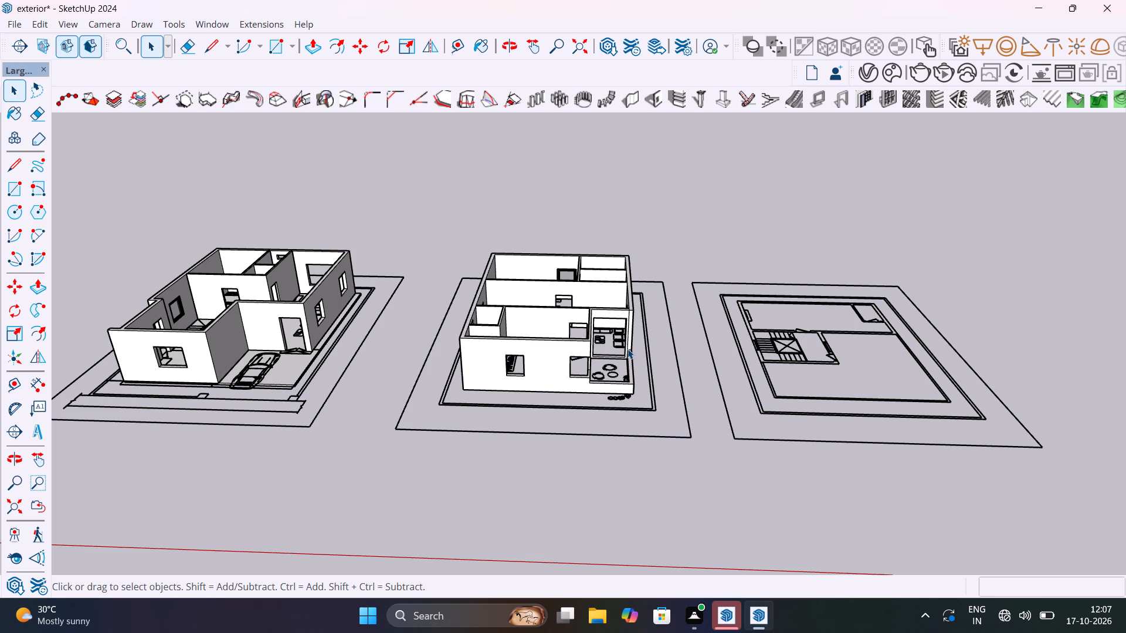
pyautogui.moveTo(480, 373); pyautogui.dragTo(542, 352, button='middle')
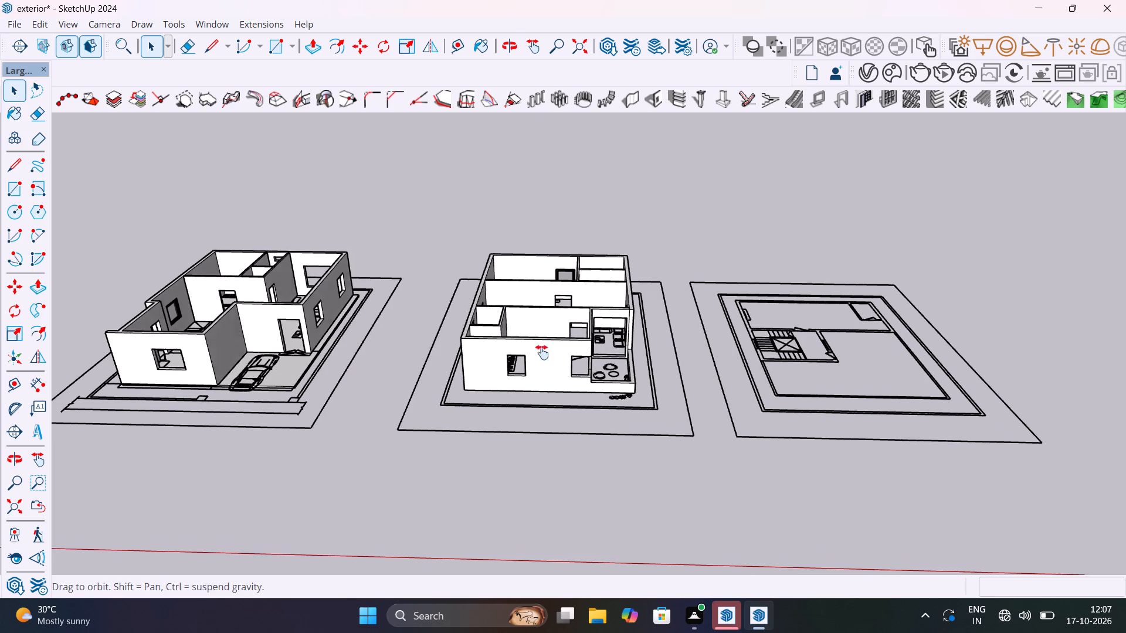
pyautogui.moveTo(542, 352); pyautogui.dragTo(501, 337, button='middle')
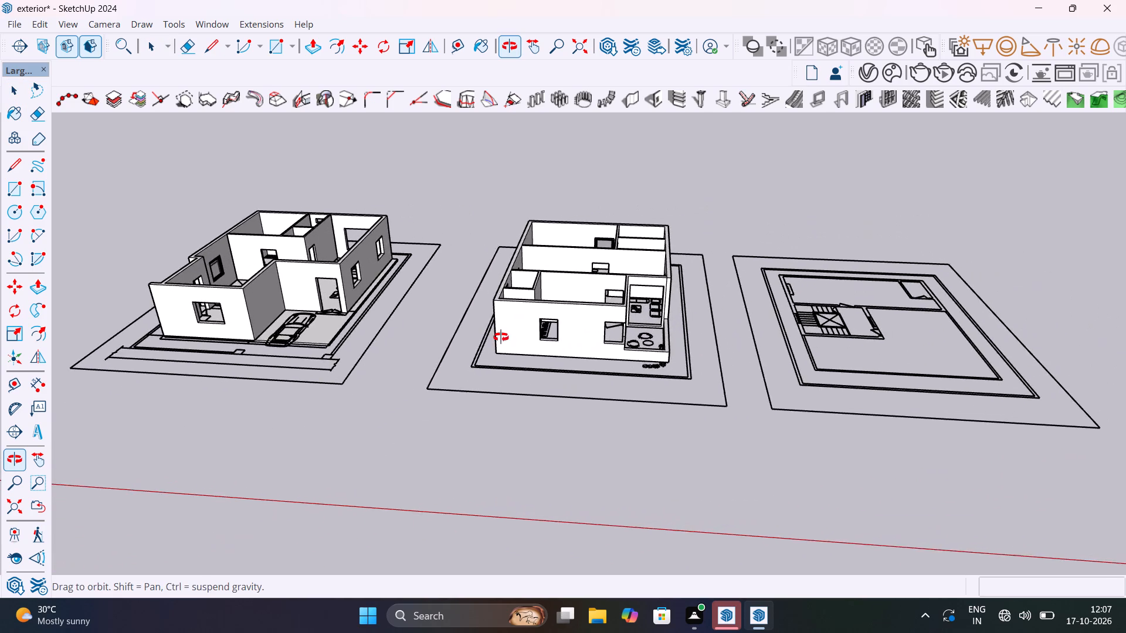
pyautogui.moveTo(501, 337); pyautogui.dragTo(557, 354, button='middle')
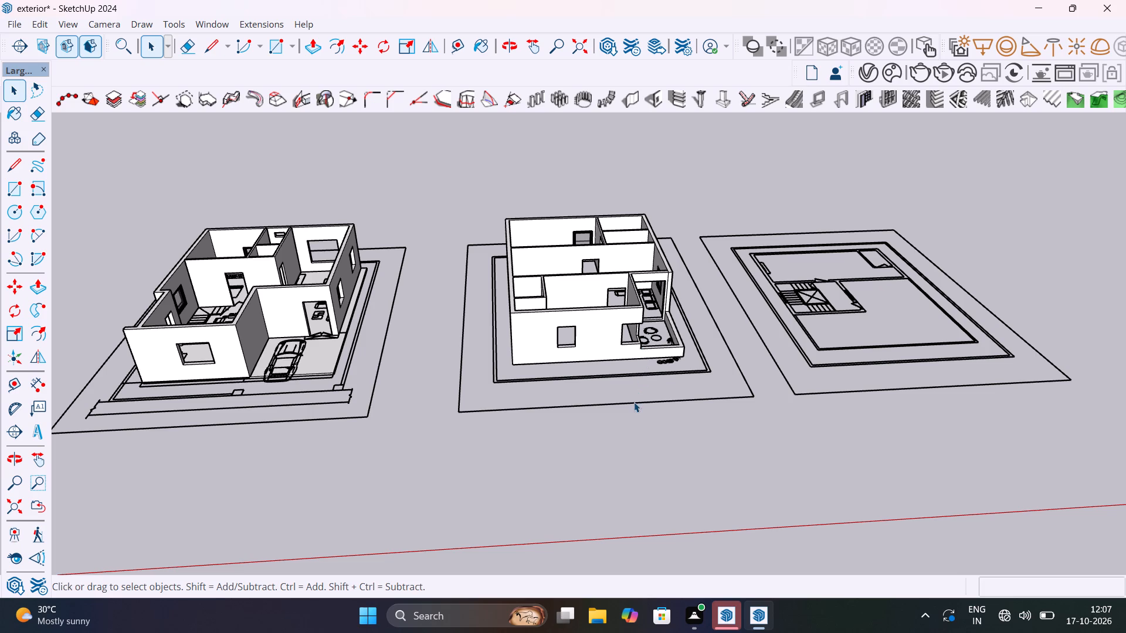
pyautogui.scroll(3, 595, 362)
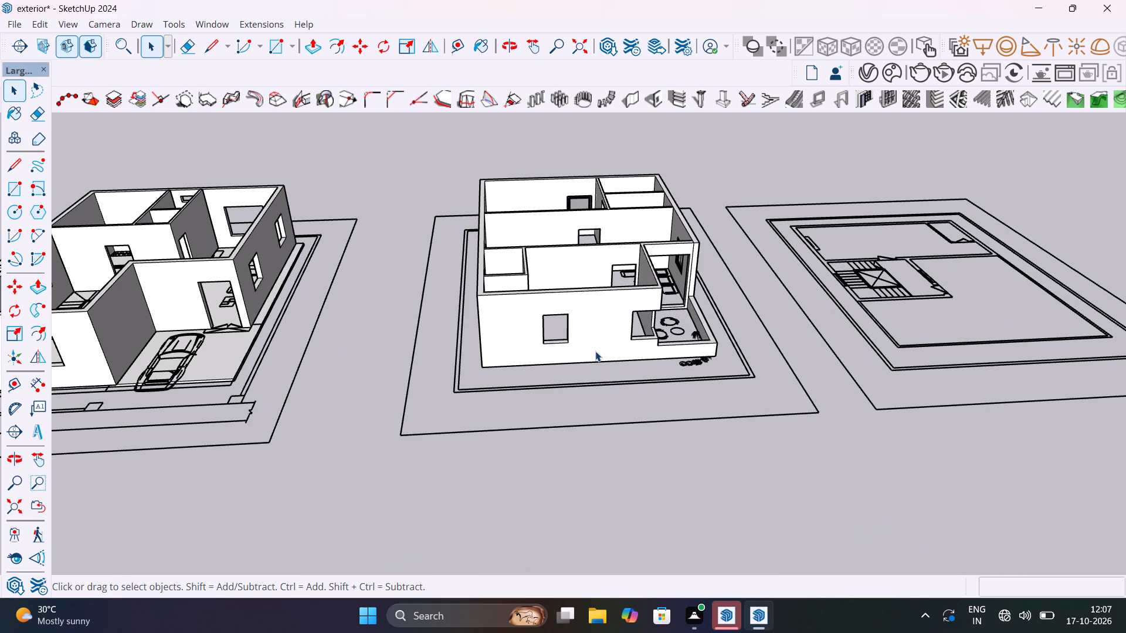
pyautogui.moveTo(581, 311); pyautogui.dragTo(551, 309, button='middle')
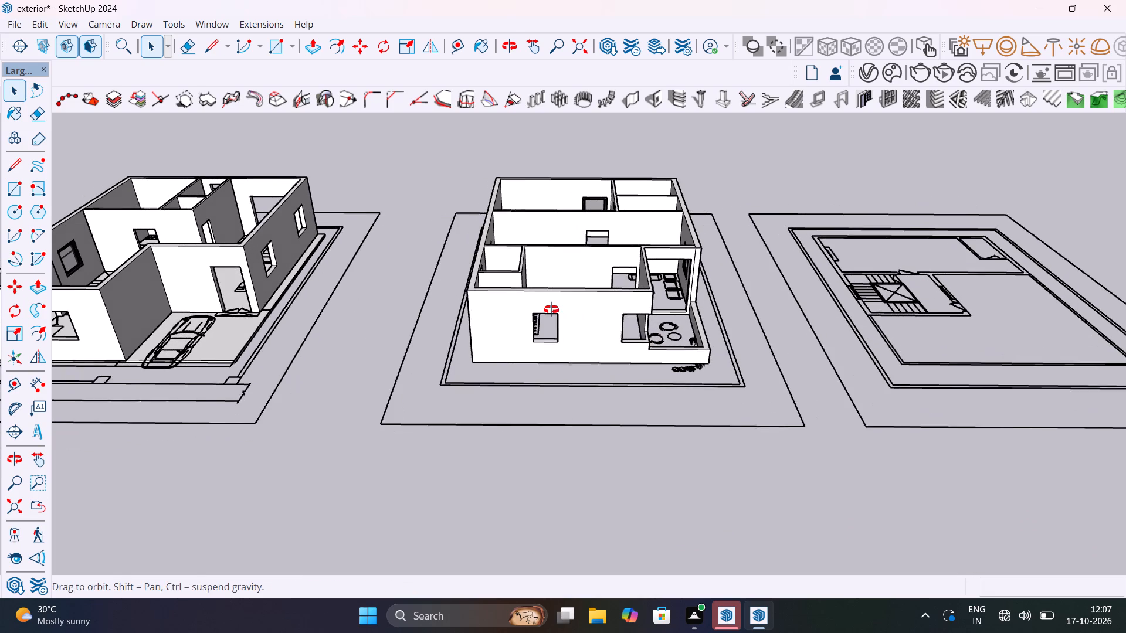
pyautogui.moveTo(551, 309); pyautogui.dragTo(473, 309, button='middle')
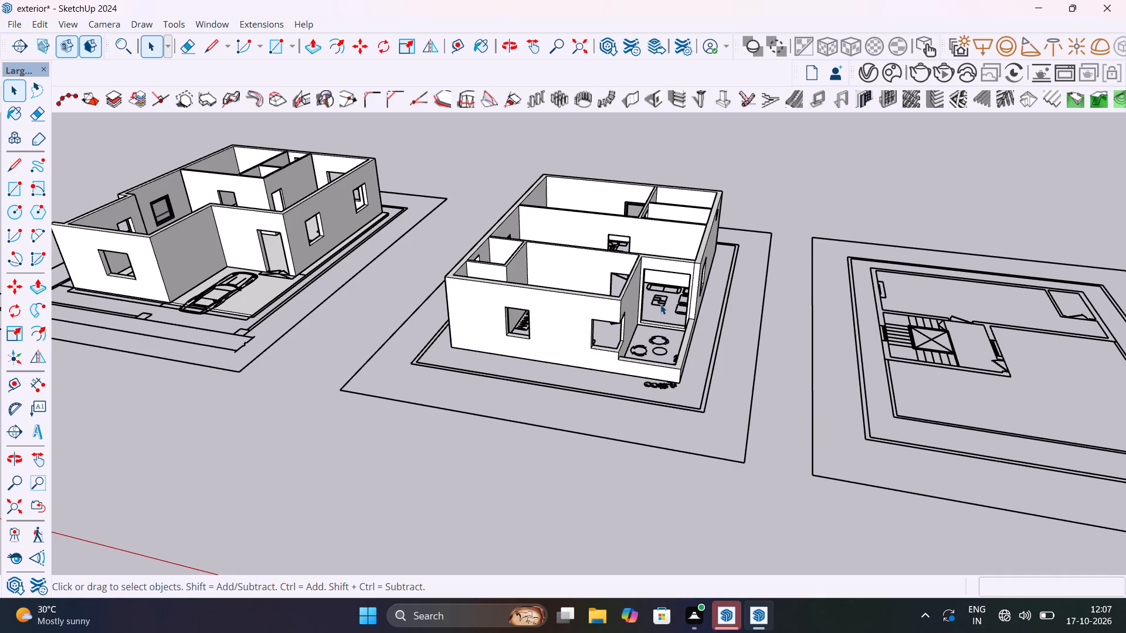
pyautogui.scroll(4, 660, 304)
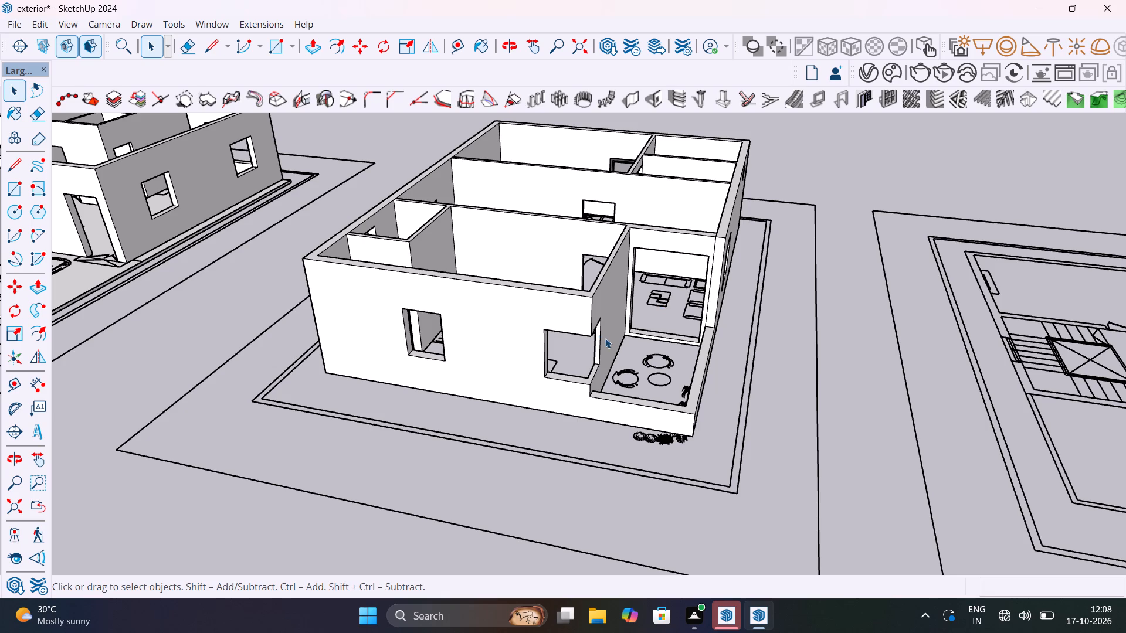
pyautogui.scroll(-7, 615, 340)
pyautogui.moveTo(622, 342); pyautogui.dragTo(664, 353, button='middle')
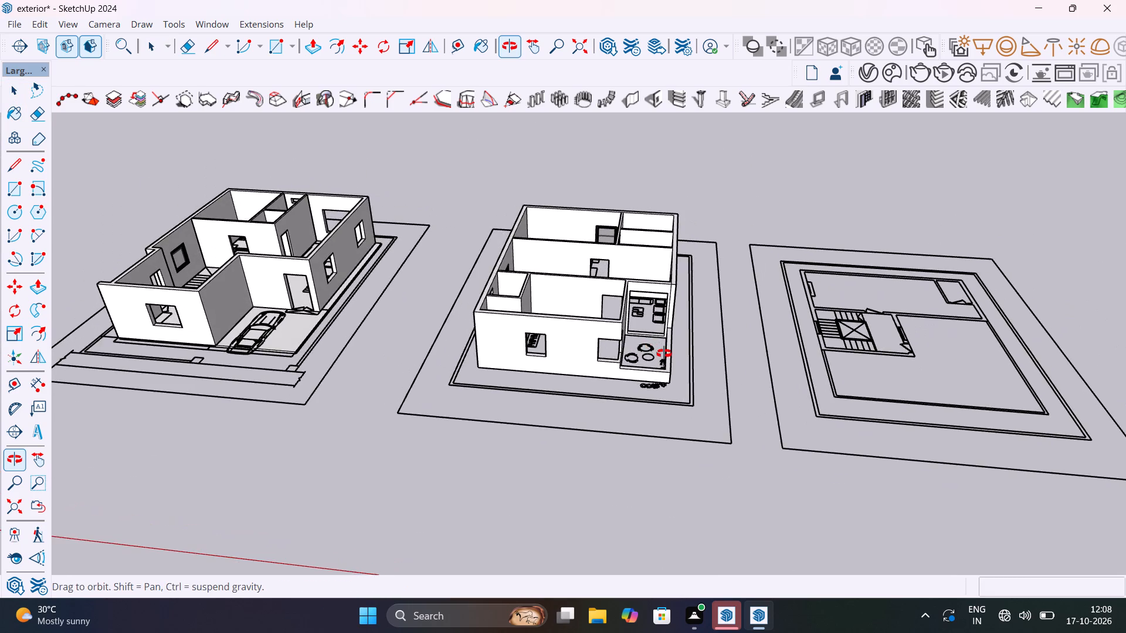
pyautogui.moveTo(664, 353); pyautogui.dragTo(749, 364, button='middle')
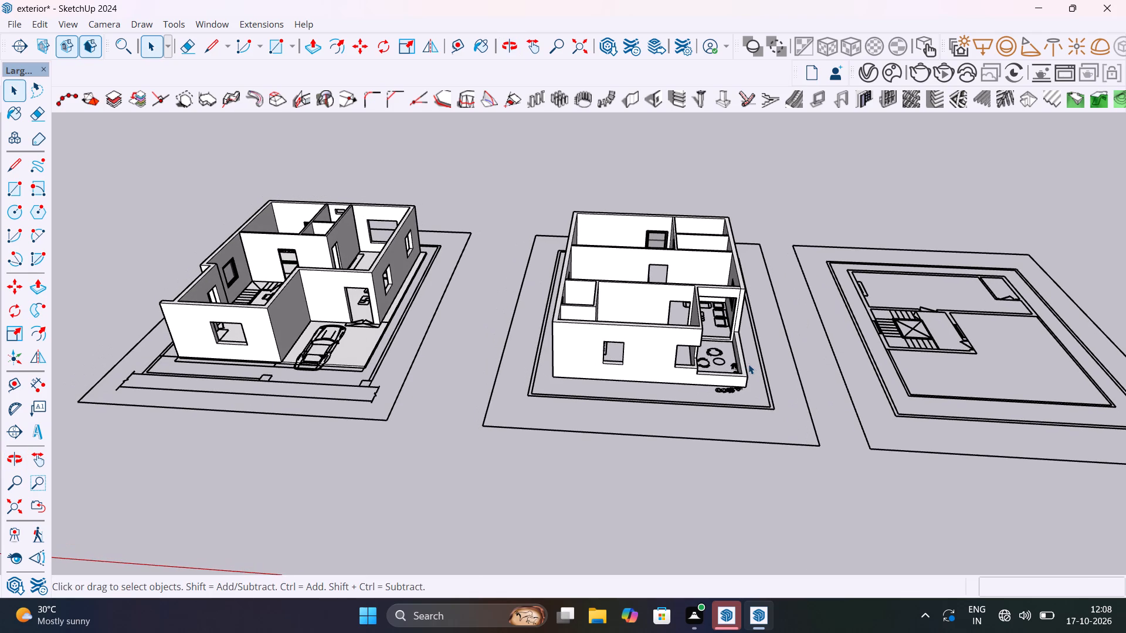
pyautogui.scroll(5, 720, 336)
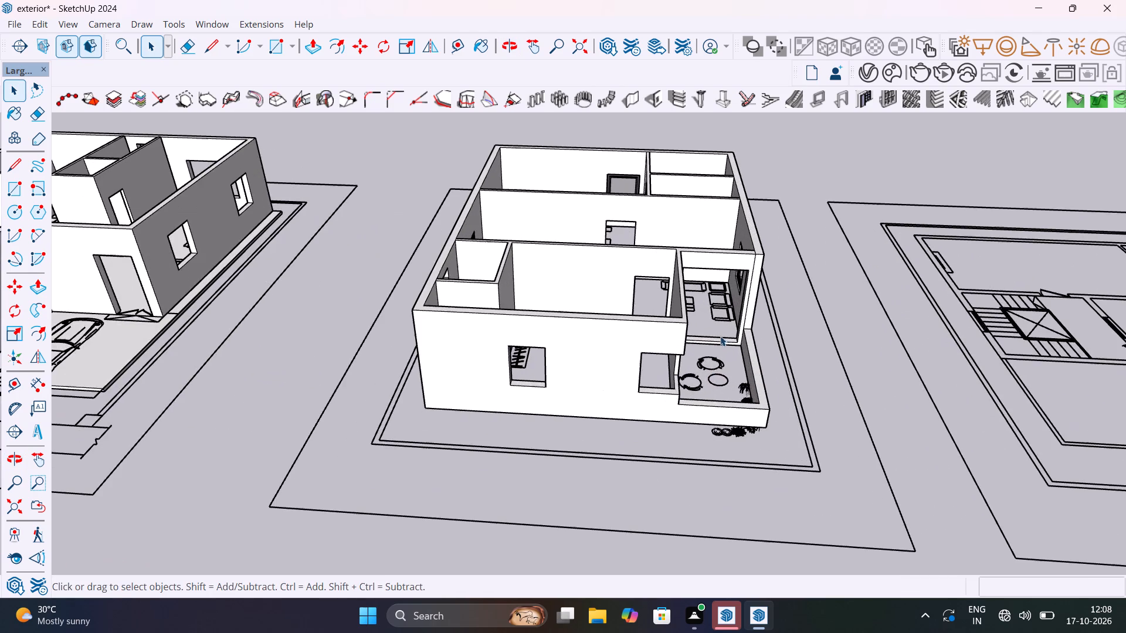
pyautogui.moveTo(736, 342); pyautogui.dragTo(676, 321, button='middle')
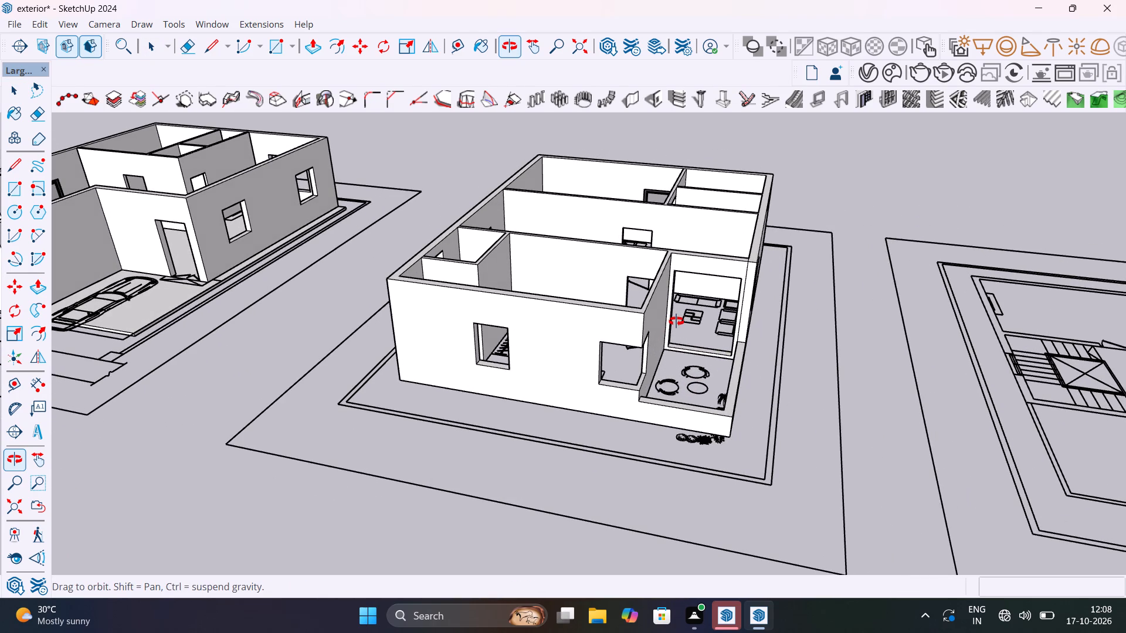
pyautogui.moveTo(676, 321); pyautogui.dragTo(863, 356, button='middle')
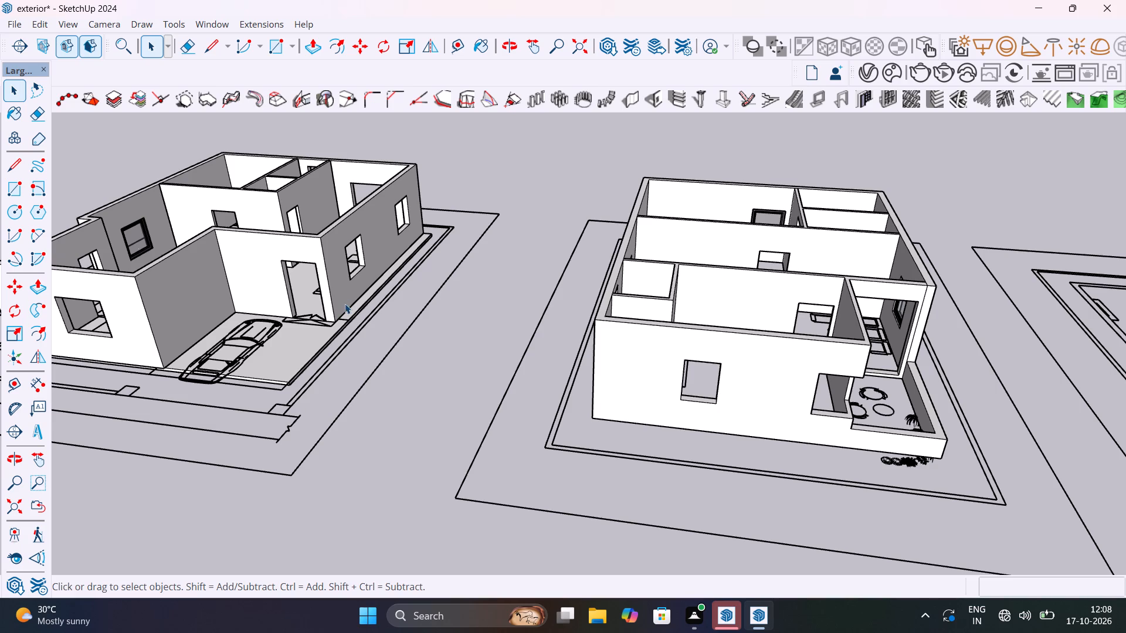
pyautogui.scroll(-6, 646, 337)
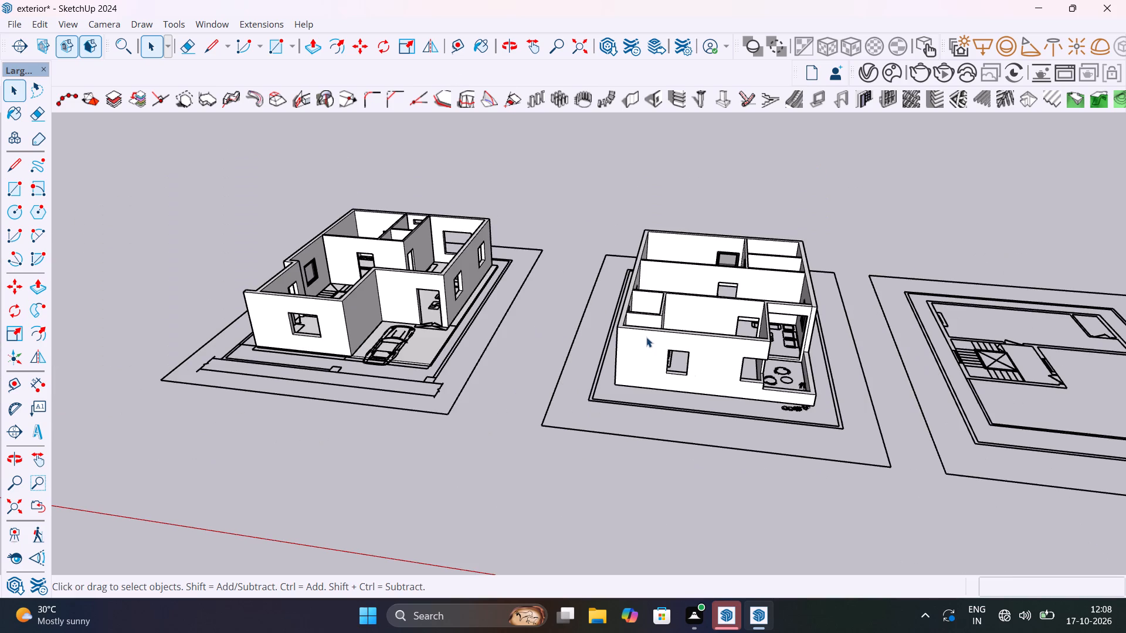
pyautogui.moveTo(703, 352); pyautogui.dragTo(517, 308, button='middle')
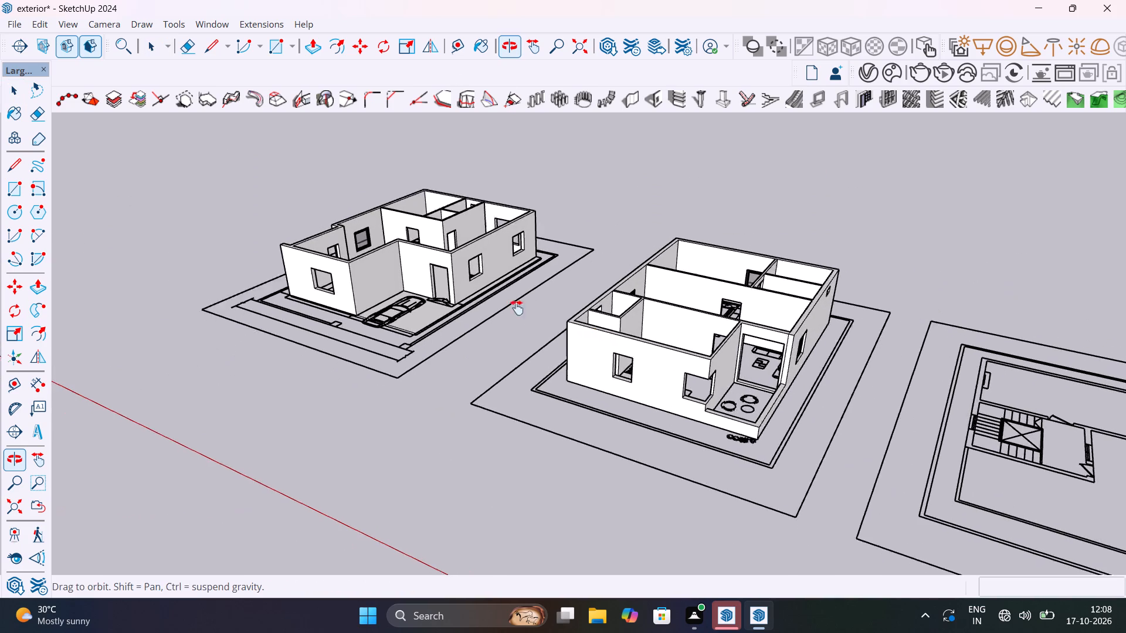
pyautogui.moveTo(517, 308); pyautogui.dragTo(613, 338, button='middle')
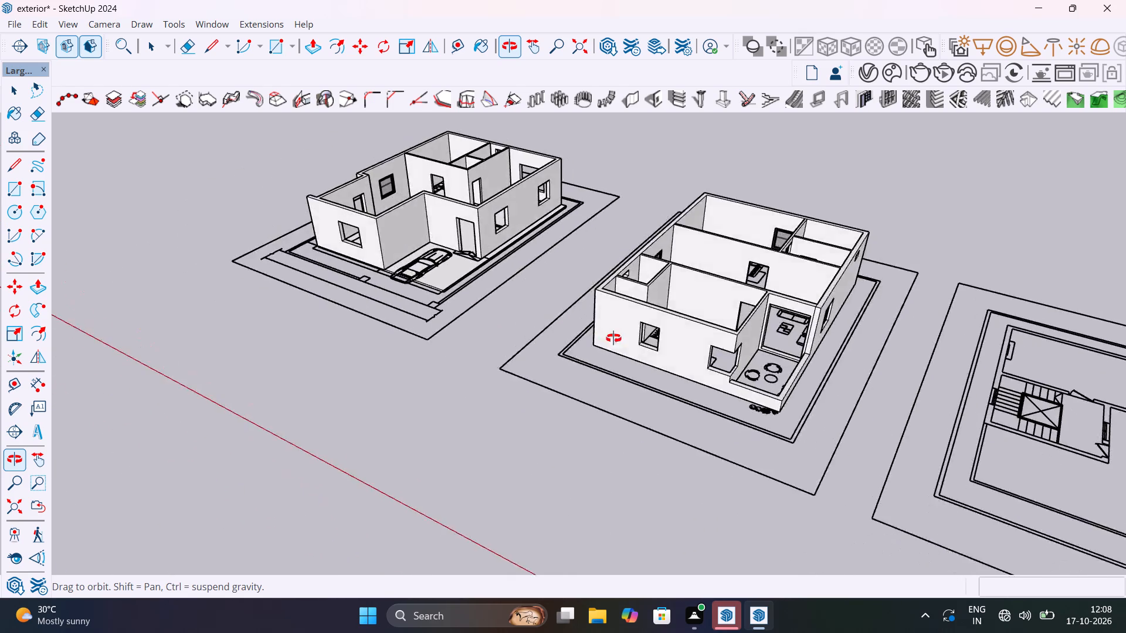
pyautogui.moveTo(613, 338); pyautogui.dragTo(813, 322, button='middle')
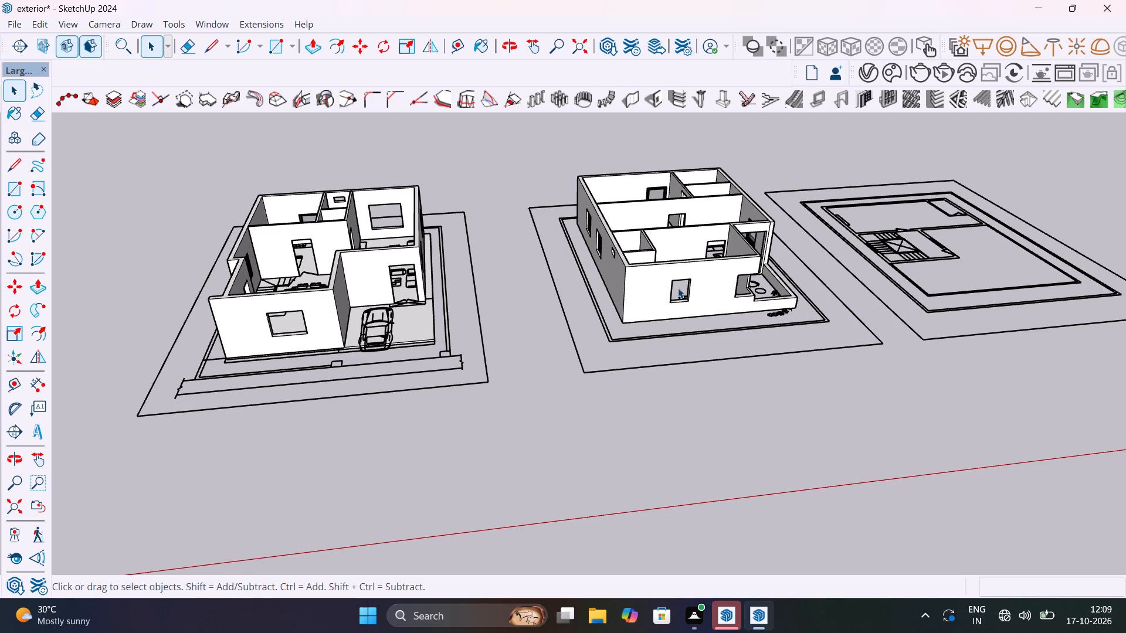
pyautogui.moveTo(680, 290); pyautogui.dragTo(789, 329, button='middle')
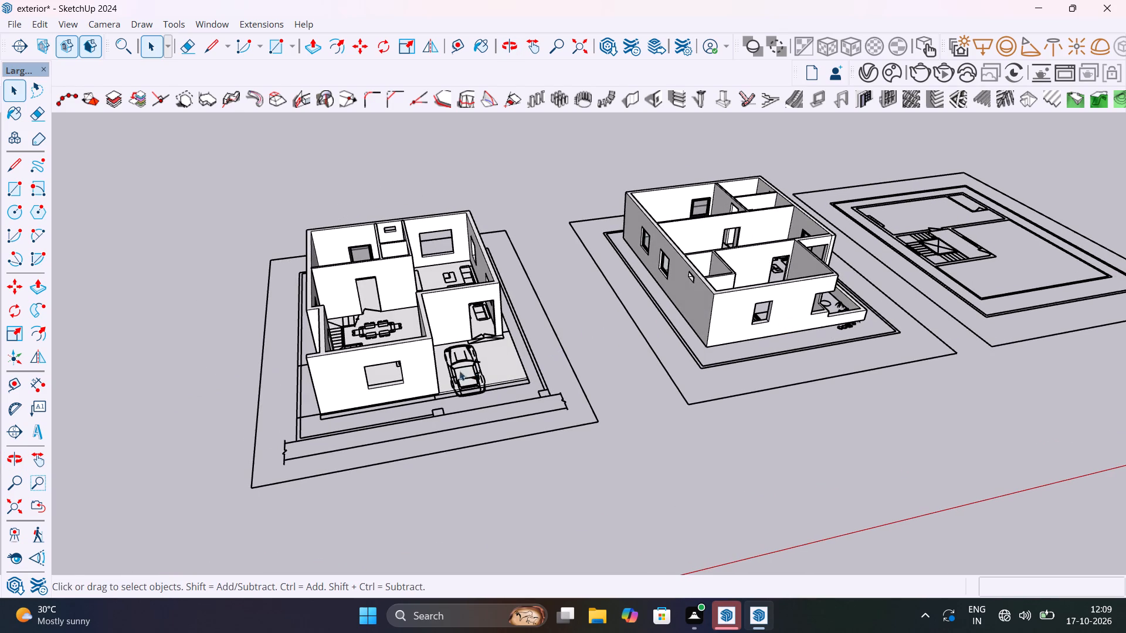
# Examine the car-porch building's front wall, porch and rooms from several angles, checking its window and door openings.
pyautogui.scroll(5, 432, 371)
pyautogui.moveTo(547, 356); pyautogui.dragTo(509, 331, button='middle')
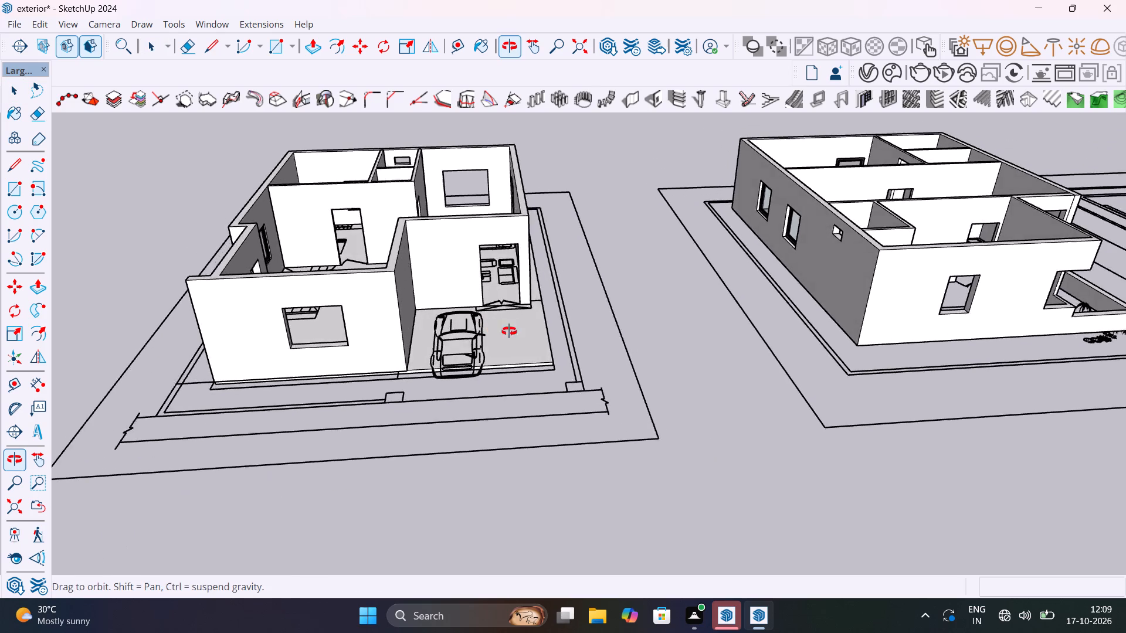
pyautogui.moveTo(509, 331); pyautogui.dragTo(619, 353, button='middle')
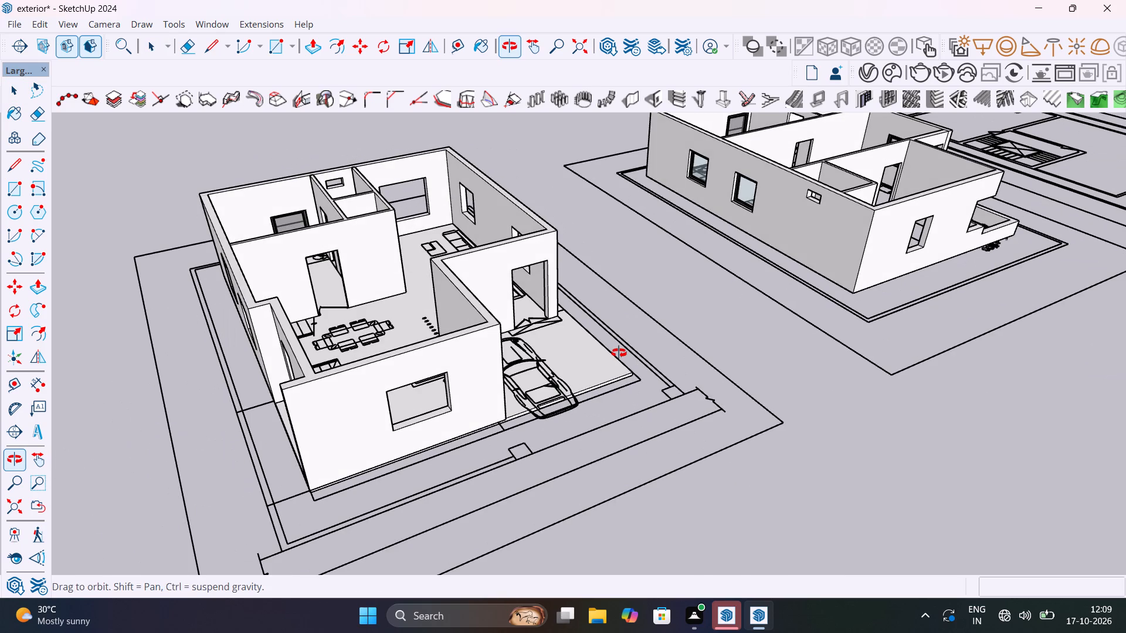
pyautogui.moveTo(619, 353); pyautogui.dragTo(640, 410, button='middle')
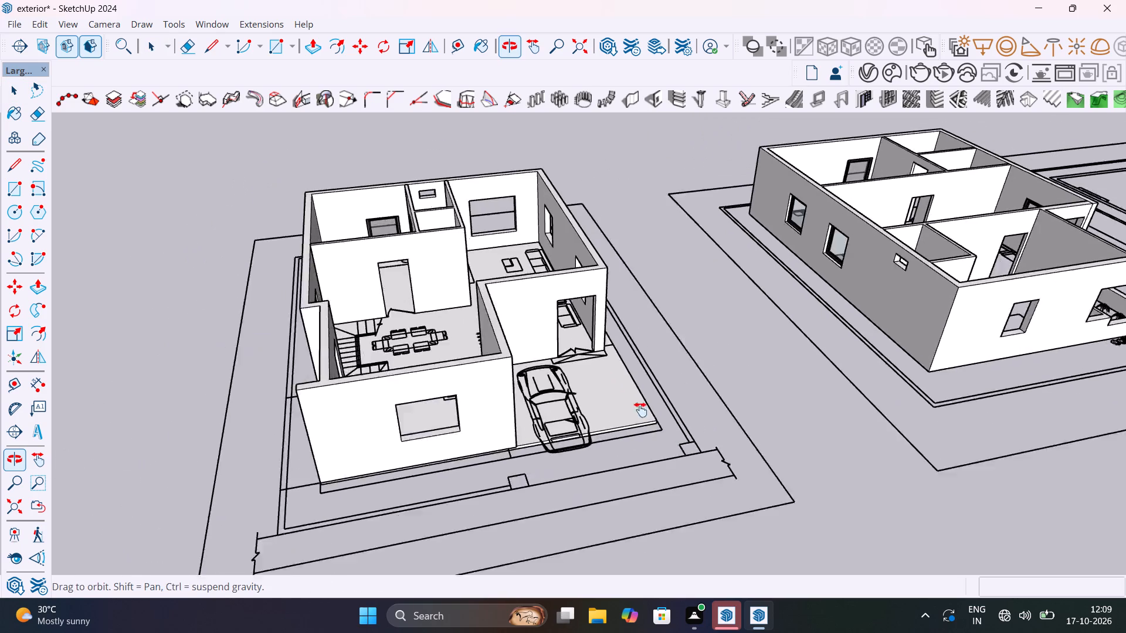
pyautogui.moveTo(640, 410); pyautogui.dragTo(670, 420, button='middle')
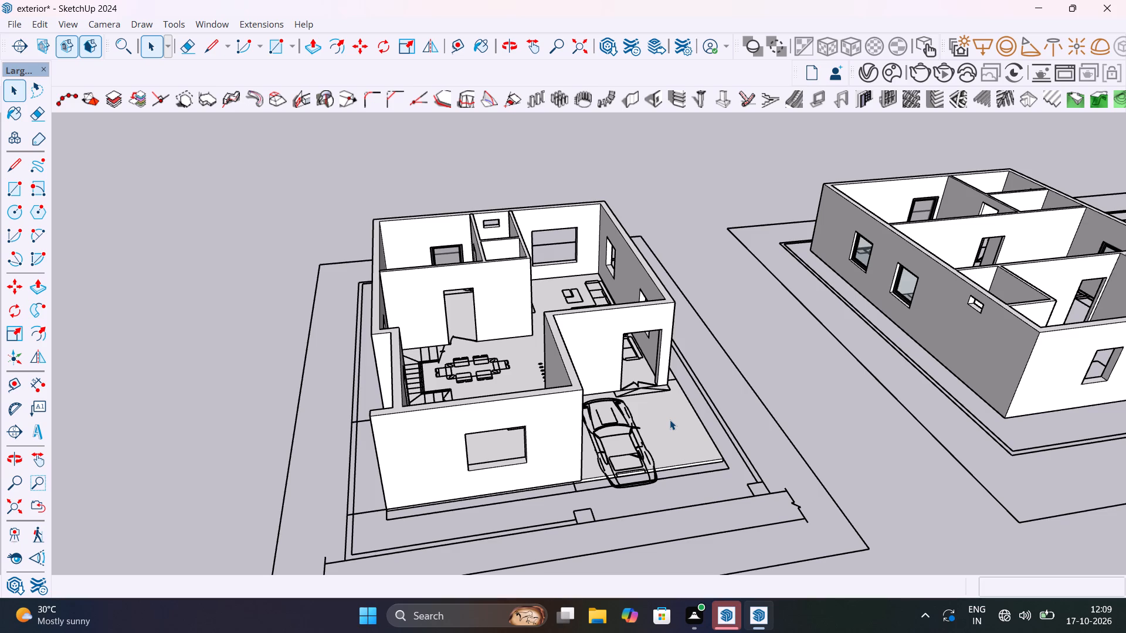
pyautogui.scroll(-6, 670, 420)
pyautogui.moveTo(733, 430); pyautogui.dragTo(616, 399, button='middle')
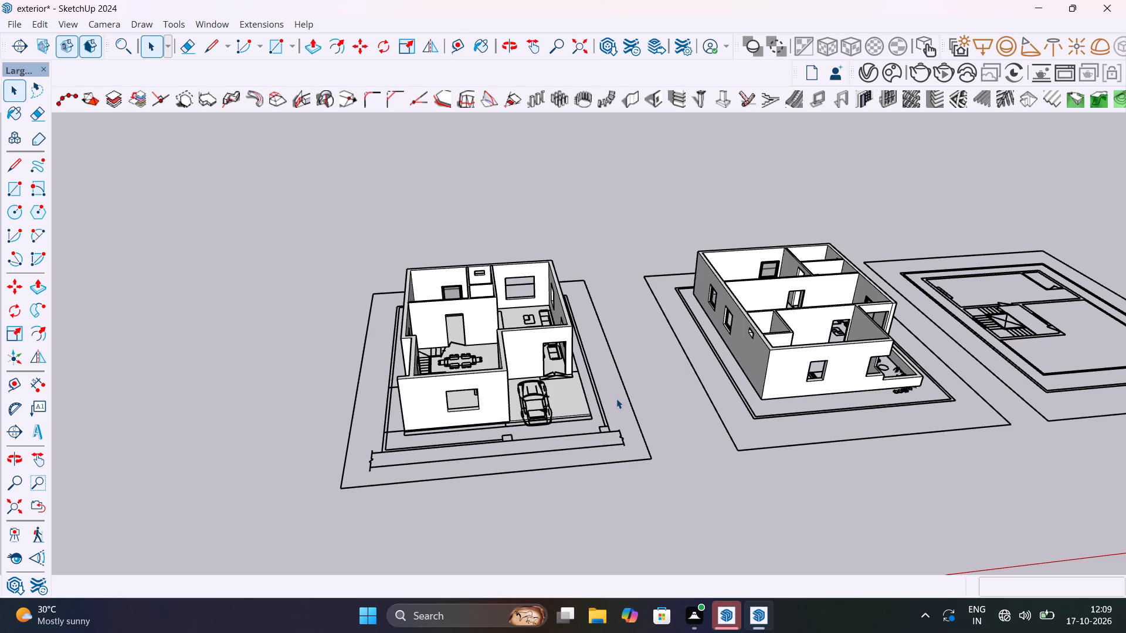
# Examine the neighbouring building's balcony end, checking the front wall openings, the balcony openings and the lounge behind them.
pyautogui.scroll(7, 873, 368)
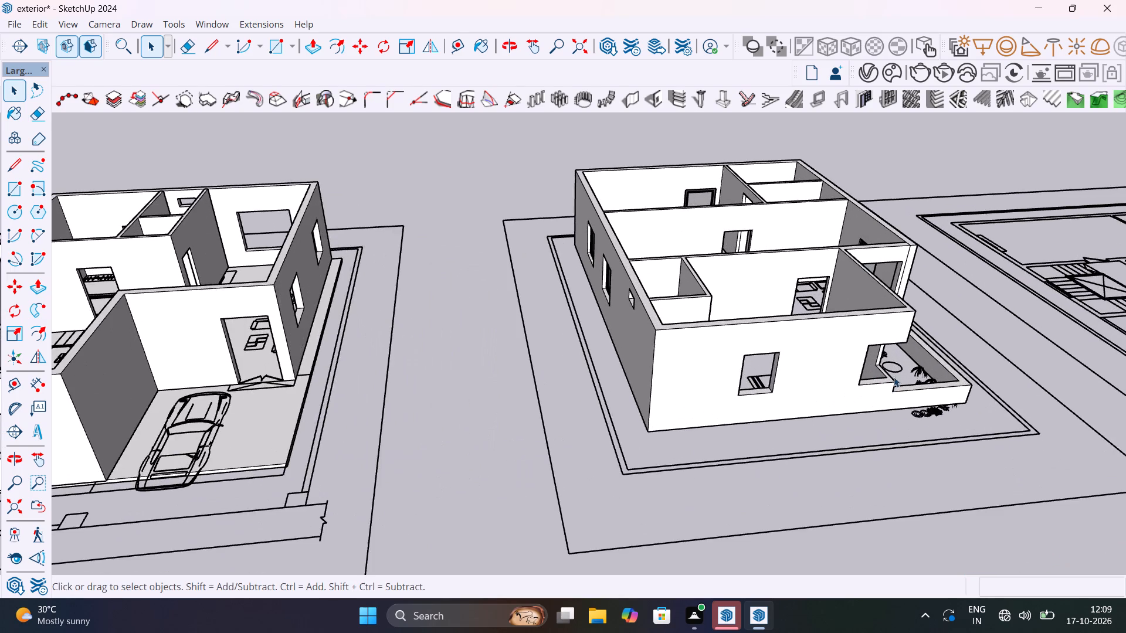
pyautogui.moveTo(883, 373); pyautogui.dragTo(665, 351, button='middle')
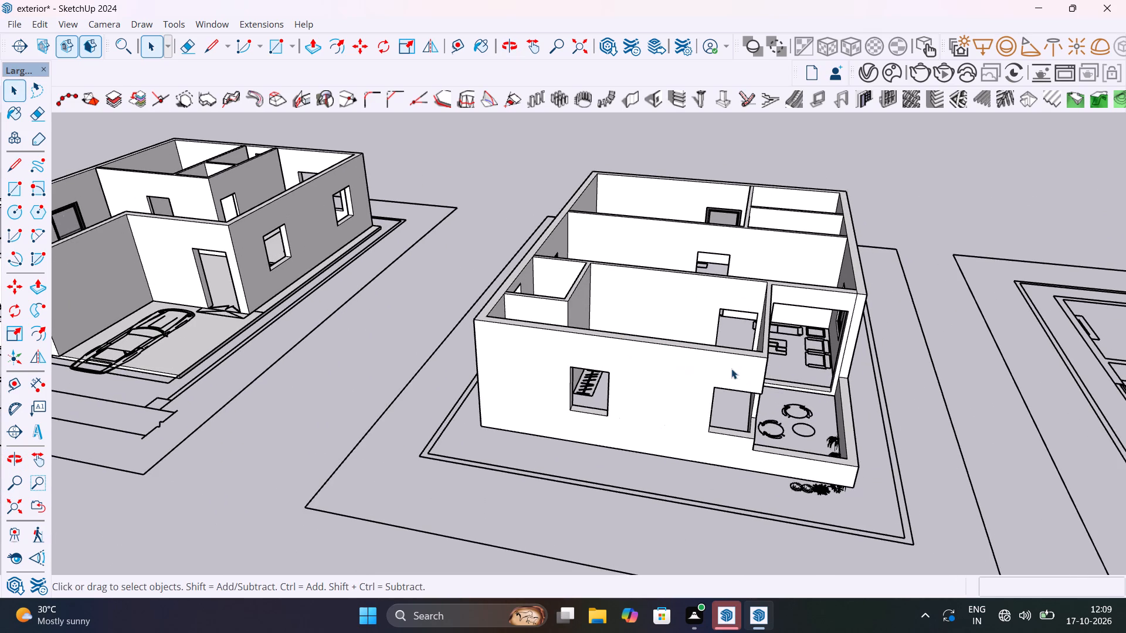
pyautogui.moveTo(814, 392); pyautogui.dragTo(840, 401, button='middle')
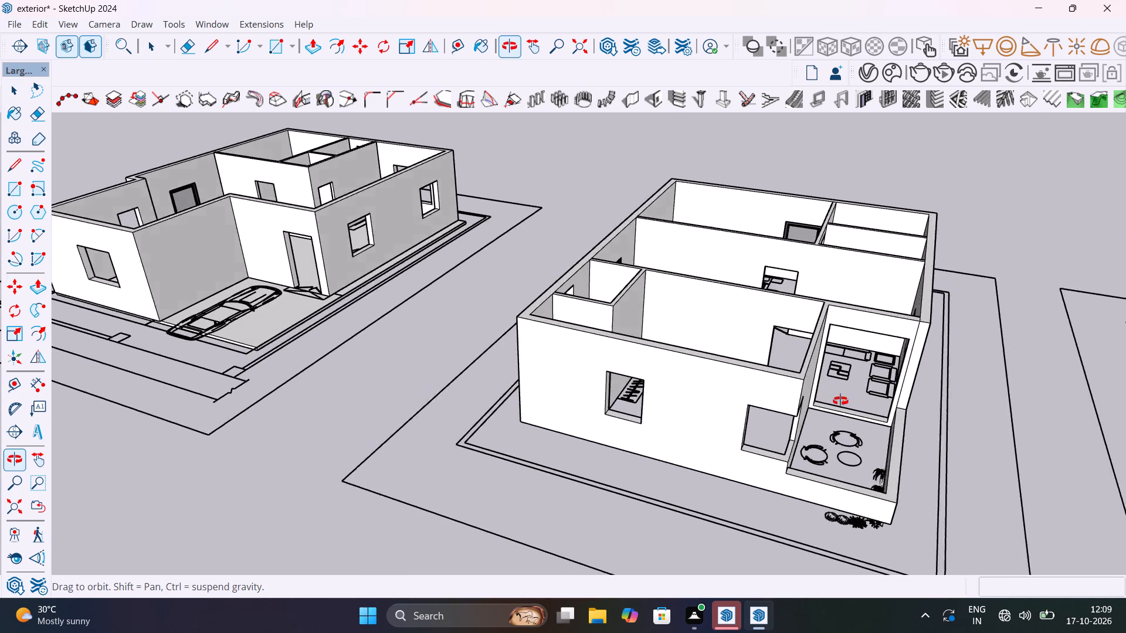
pyautogui.moveTo(840, 401); pyautogui.dragTo(703, 391, button='middle')
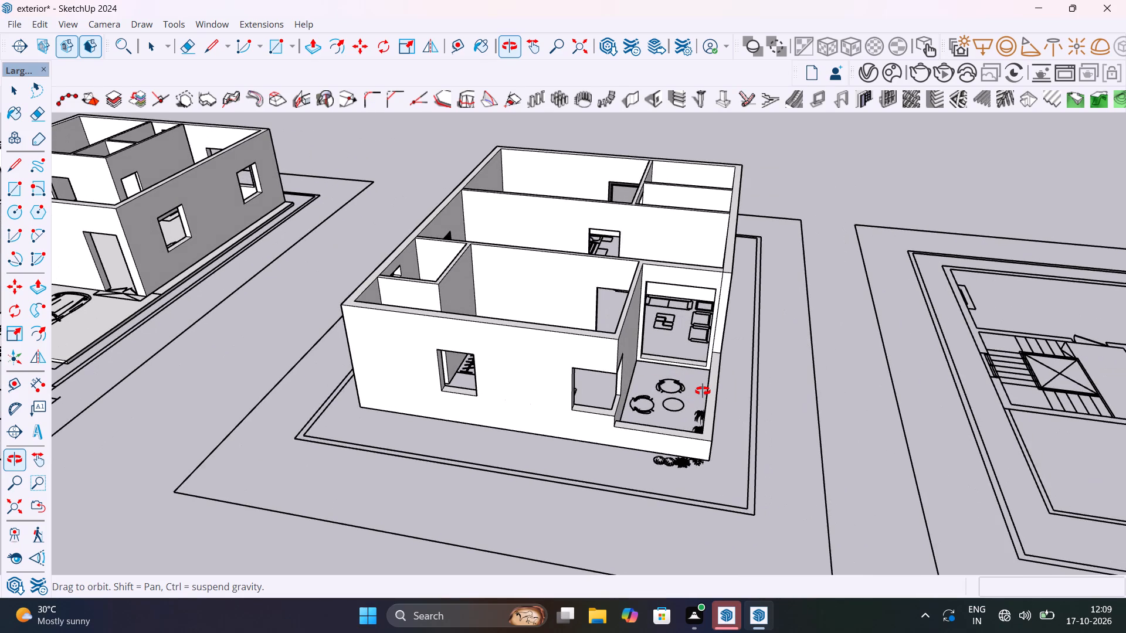
pyautogui.moveTo(703, 391); pyautogui.dragTo(730, 391, button='middle')
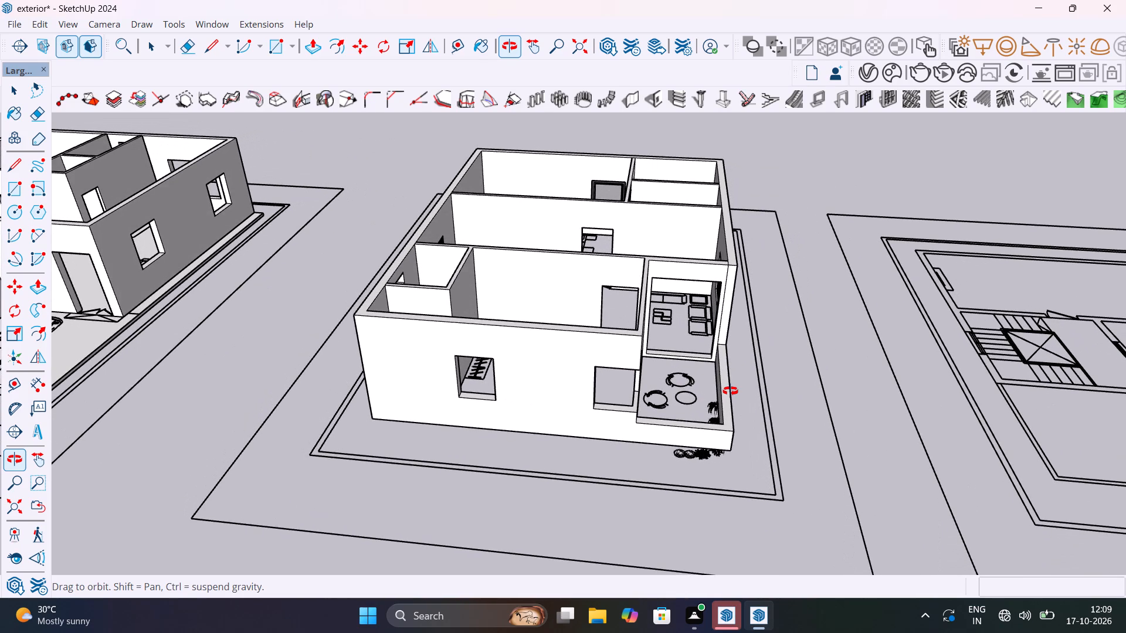
pyautogui.moveTo(730, 391); pyautogui.dragTo(734, 404, button='middle')
pyautogui.moveTo(734, 404); pyautogui.dragTo(736, 416, button='middle')
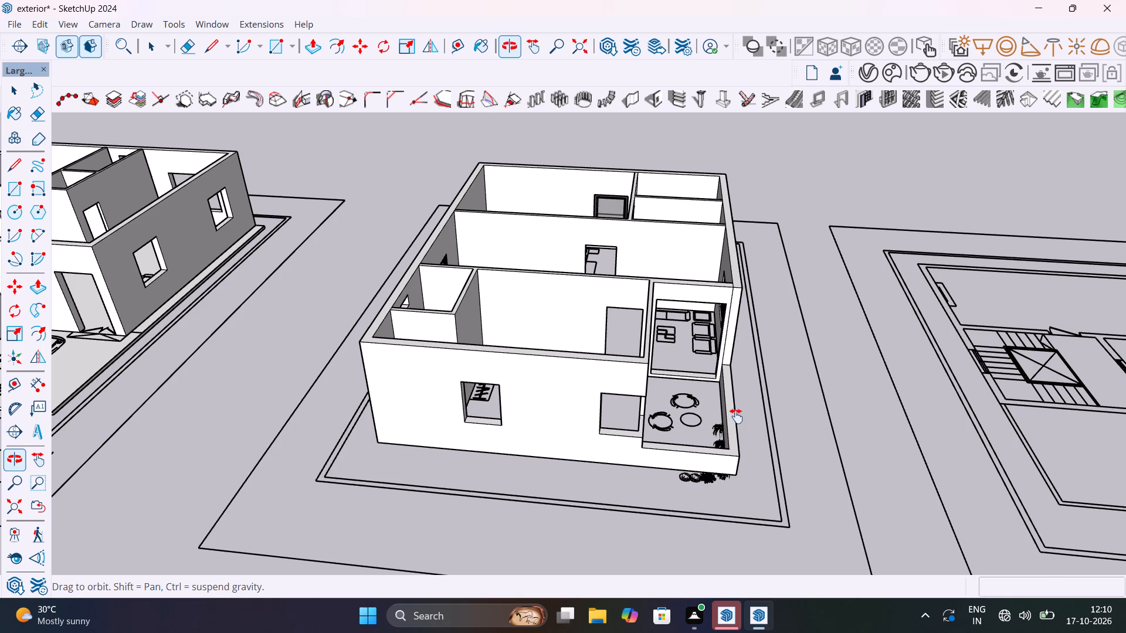
pyautogui.moveTo(736, 416); pyautogui.dragTo(745, 426, button='middle')
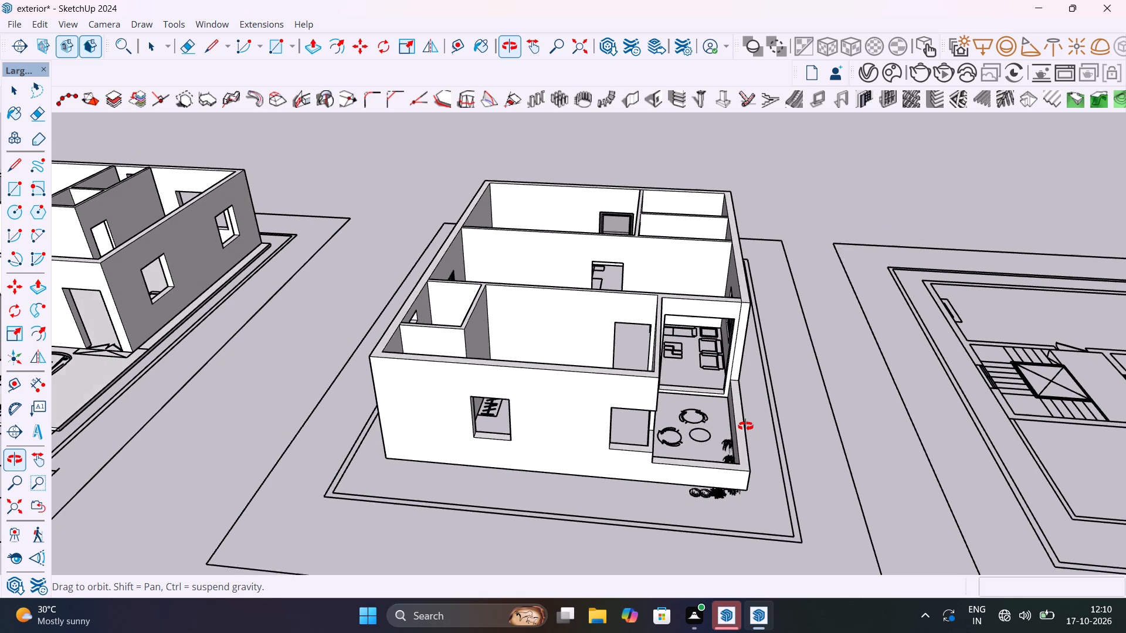
pyautogui.moveTo(745, 426); pyautogui.dragTo(745, 390, button='middle')
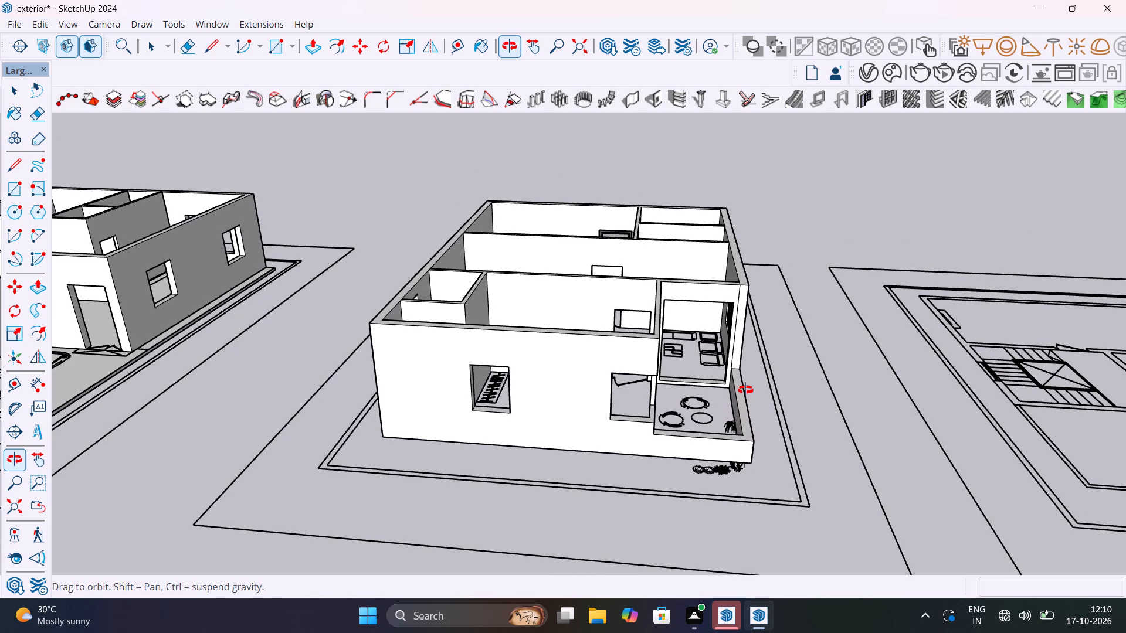
pyautogui.moveTo(745, 390); pyautogui.dragTo(689, 390, button='middle')
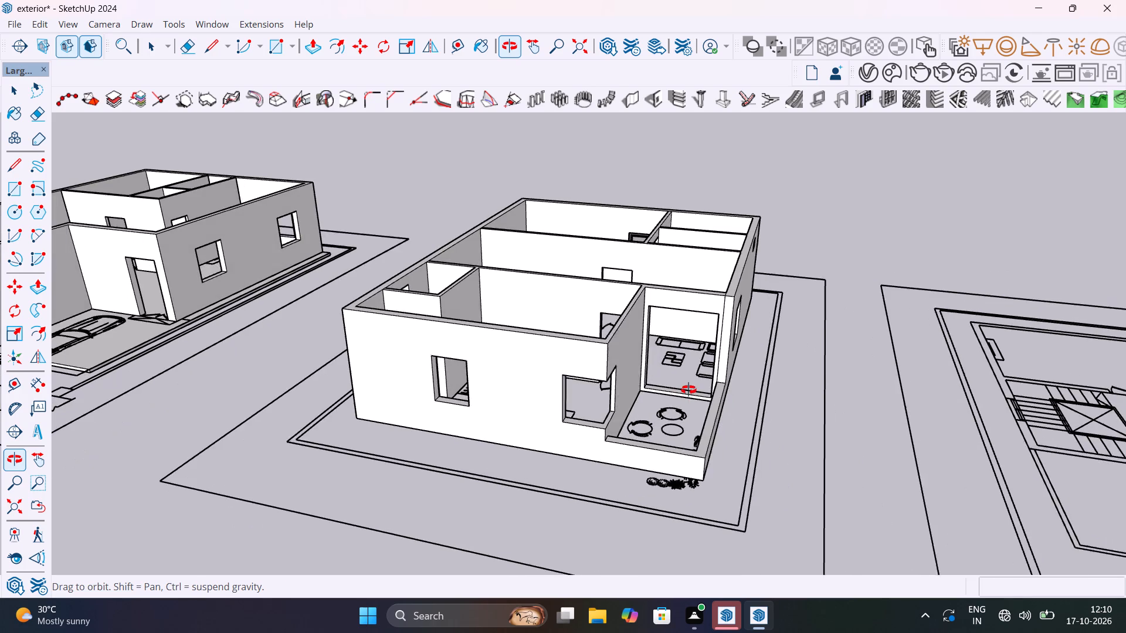
pyautogui.moveTo(689, 390); pyautogui.dragTo(854, 433, button='middle')
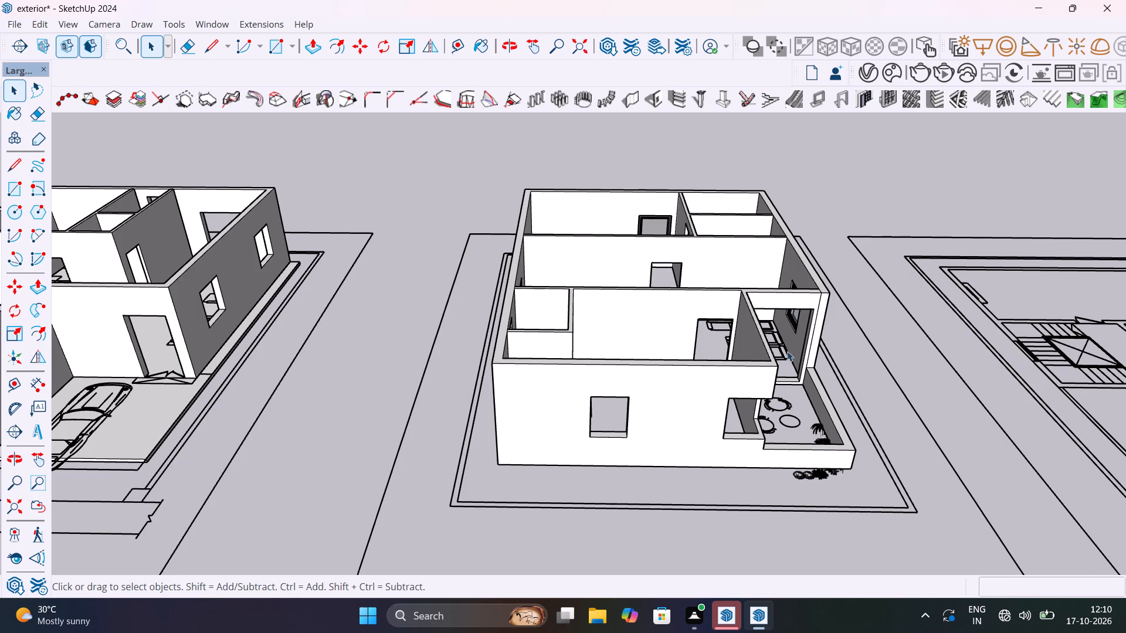
pyautogui.scroll(6, 787, 351)
pyautogui.moveTo(792, 359); pyautogui.dragTo(743, 370, button='middle')
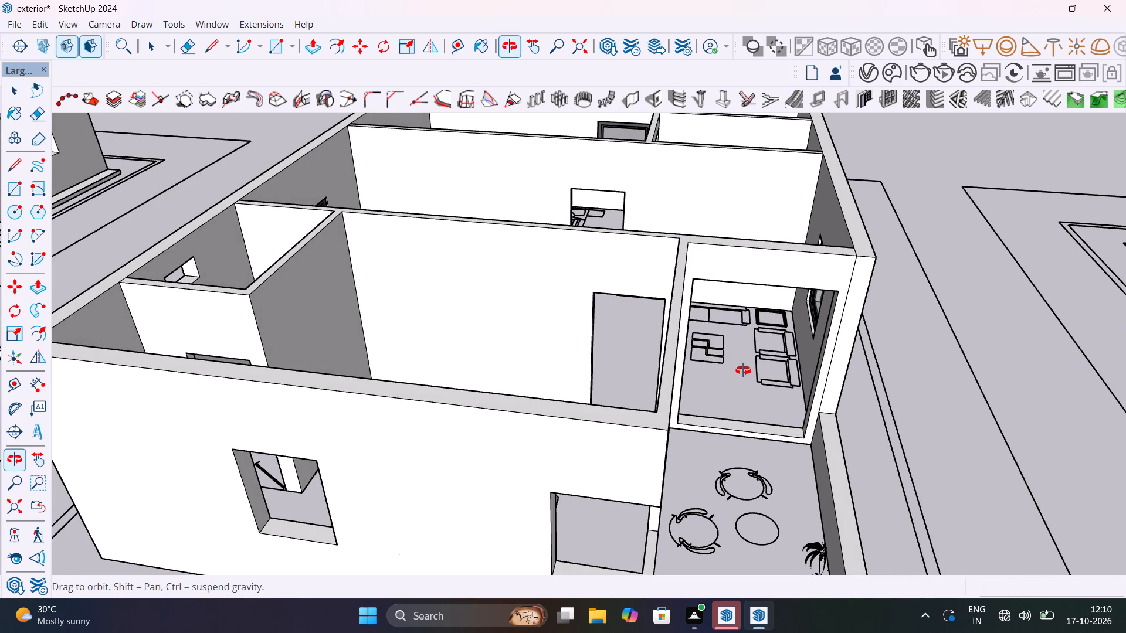
pyautogui.moveTo(743, 370); pyautogui.dragTo(781, 372, button='middle')
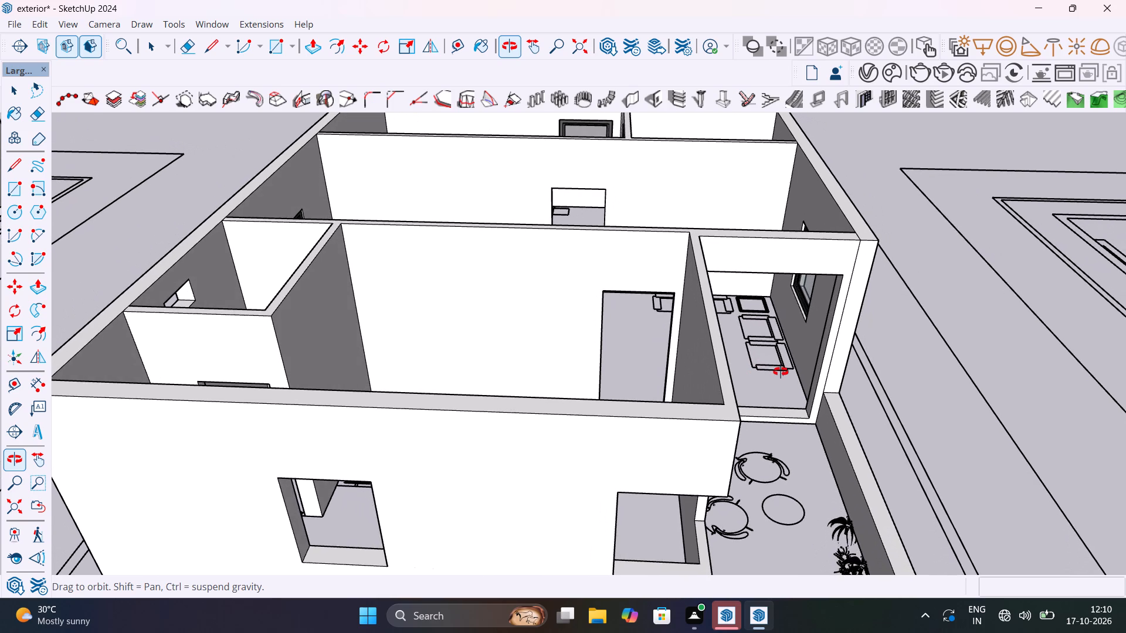
pyautogui.moveTo(781, 372); pyautogui.dragTo(782, 372, button='middle')
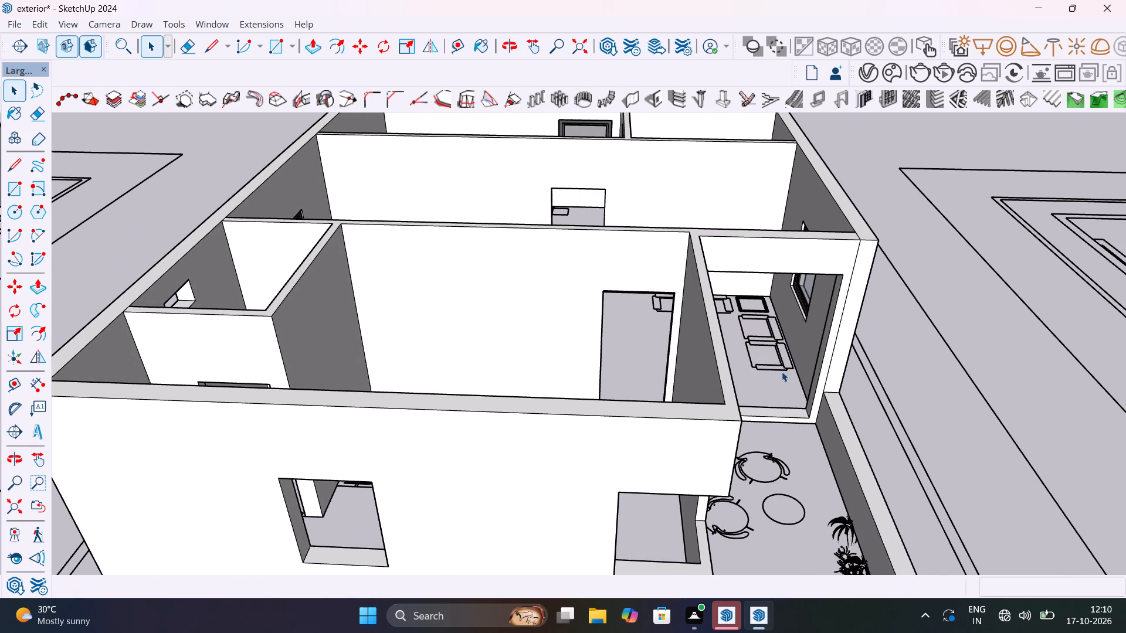
pyautogui.scroll(-5, 782, 372)
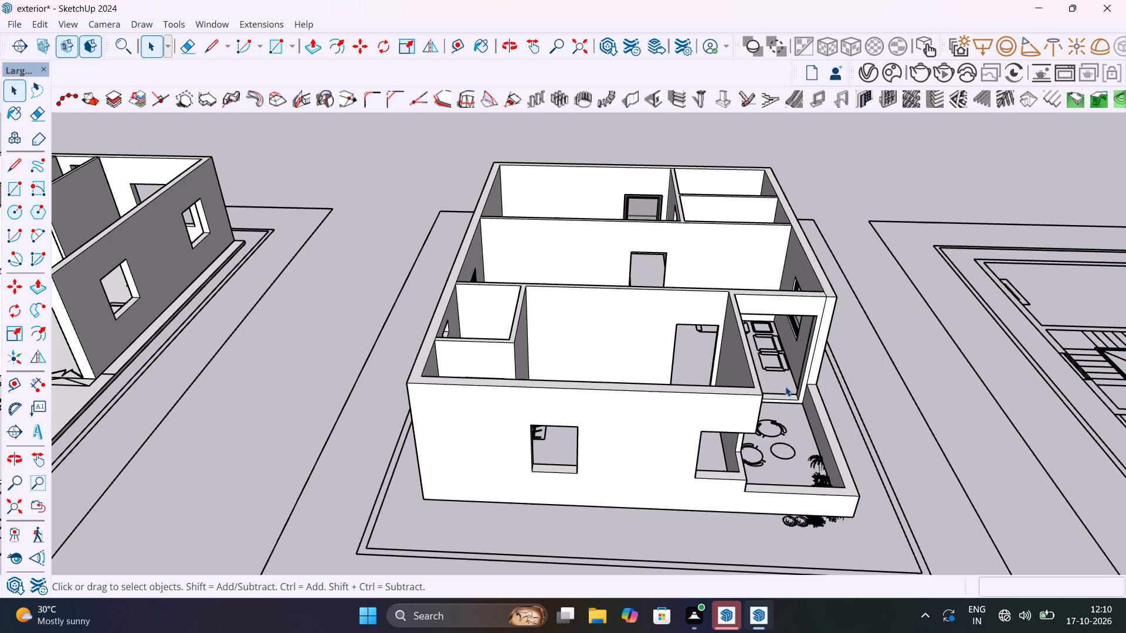
pyautogui.scroll(-6, 785, 386)
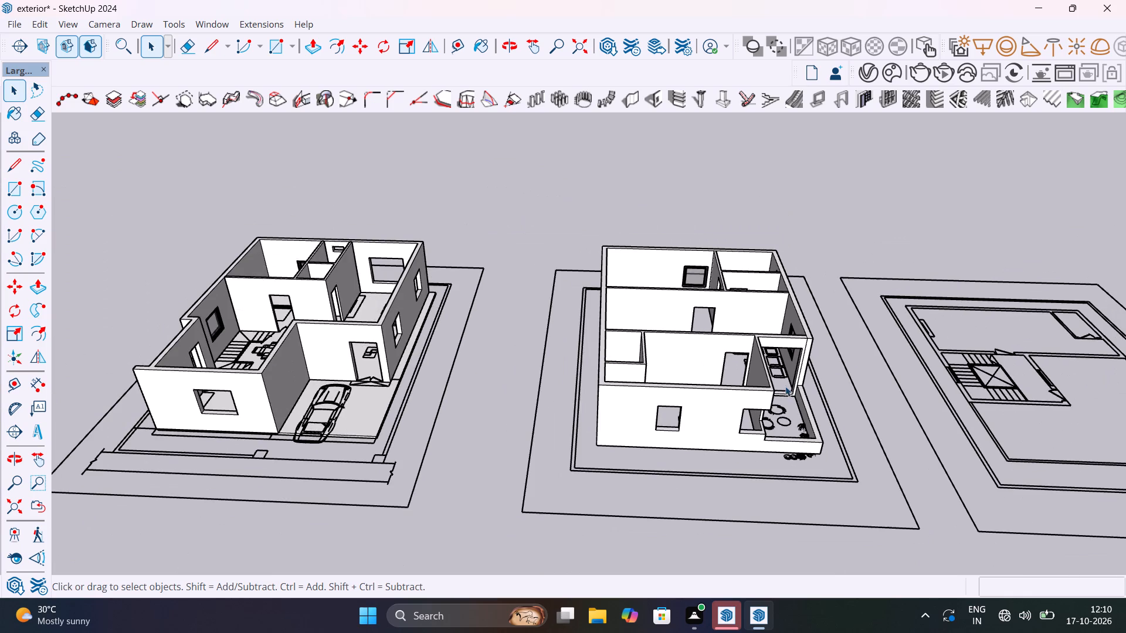
pyautogui.moveTo(795, 393); pyautogui.dragTo(700, 368, button='middle')
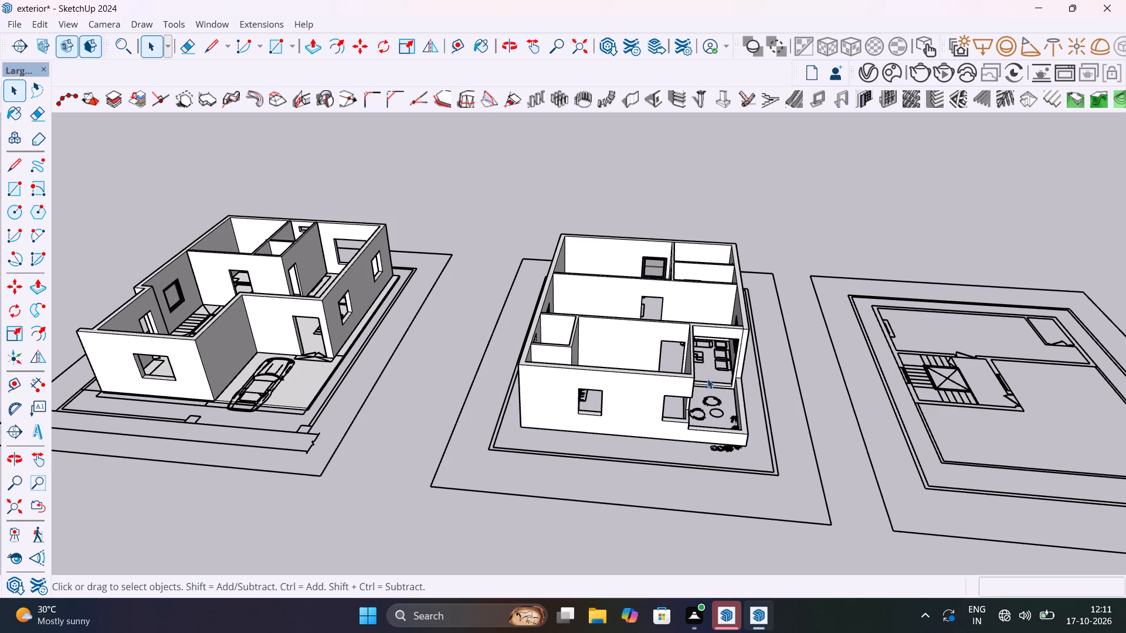
pyautogui.scroll(8, 712, 389)
pyautogui.moveTo(718, 390); pyautogui.dragTo(653, 376, button='middle')
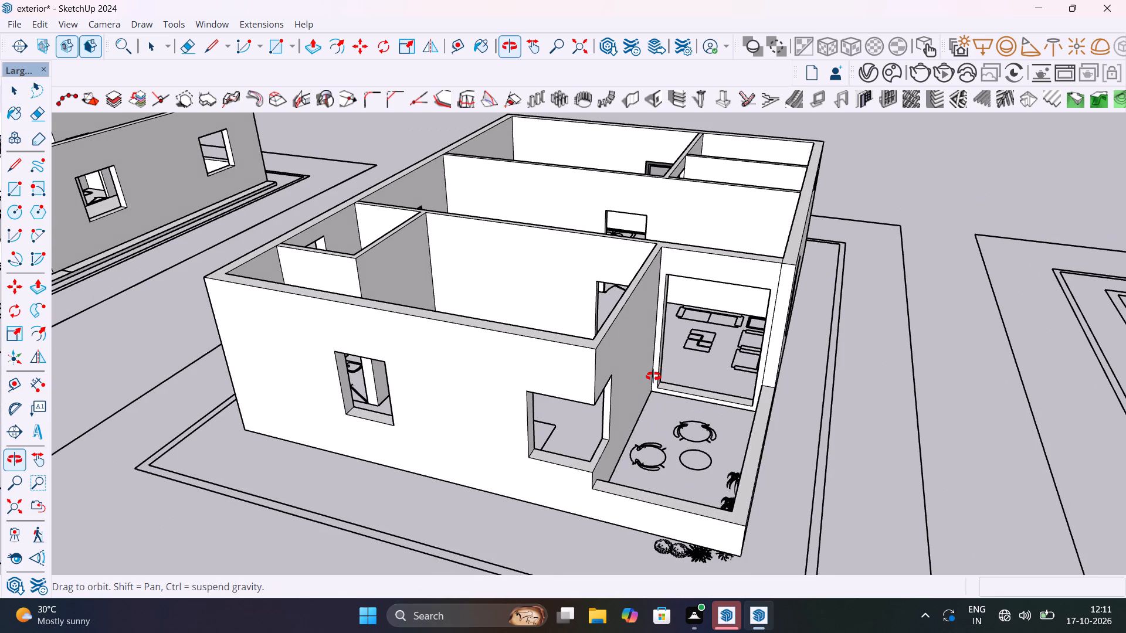
pyautogui.moveTo(653, 376); pyautogui.dragTo(768, 382, button='middle')
pyautogui.scroll(-6, 768, 382)
pyautogui.moveTo(819, 380); pyautogui.dragTo(653, 345, button='middle')
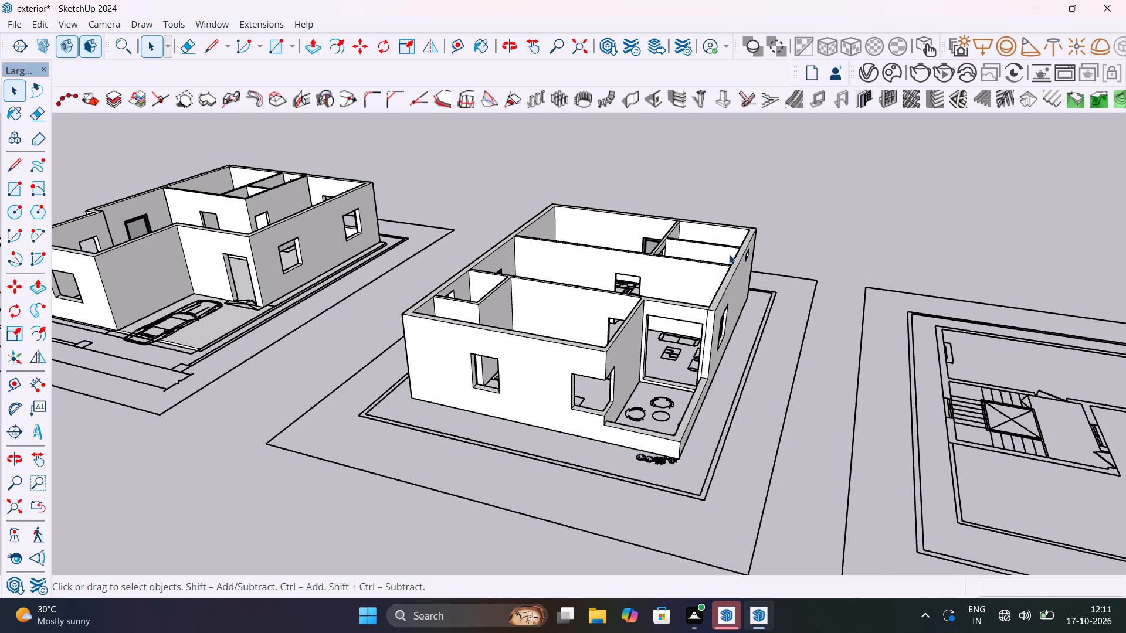
# Examine both buildings' rooms from above, checking the bedroom, stairwell, lounge and small corner room openings for fitted windows.
pyautogui.moveTo(734, 255); pyautogui.dragTo(839, 380, button='middle')
pyautogui.scroll(4, 805, 316)
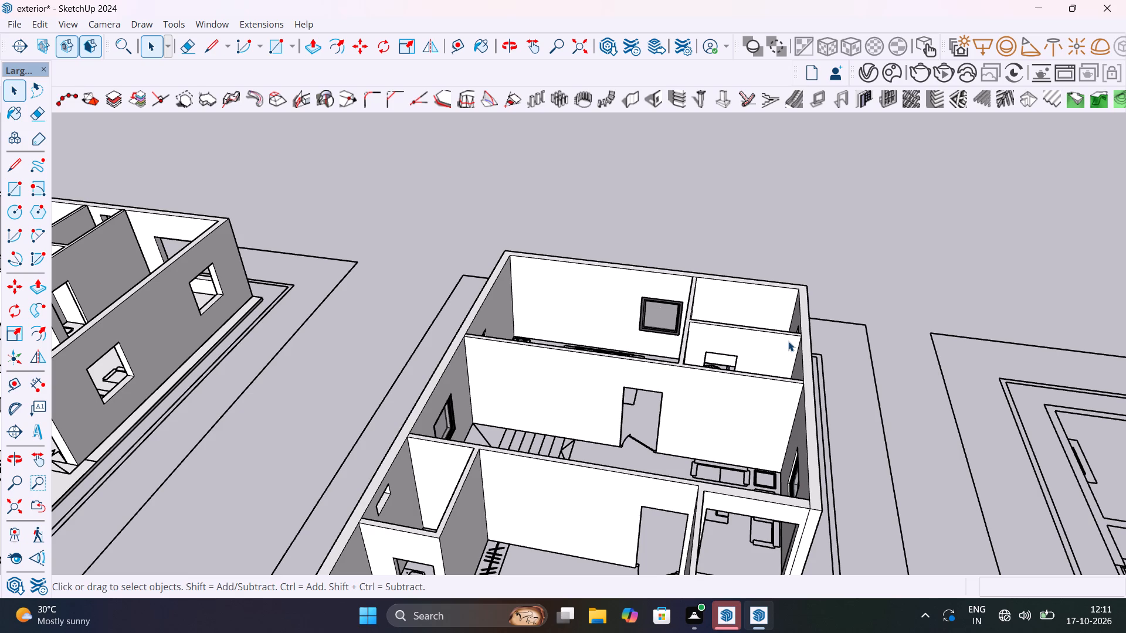
pyautogui.moveTo(647, 332); pyautogui.dragTo(772, 382, button='middle')
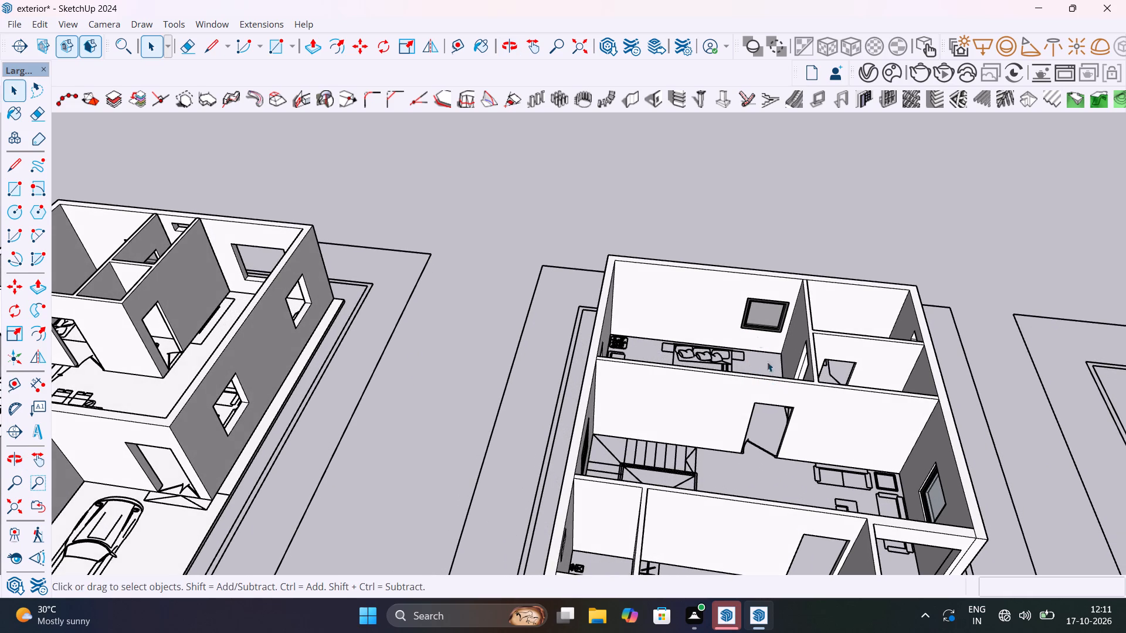
pyautogui.scroll(-6, 754, 331)
pyautogui.keyDown('shift'); pyautogui.moveTo(759, 338); pyautogui.dragTo(684, 386, button='middle'); pyautogui.keyUp('shift')
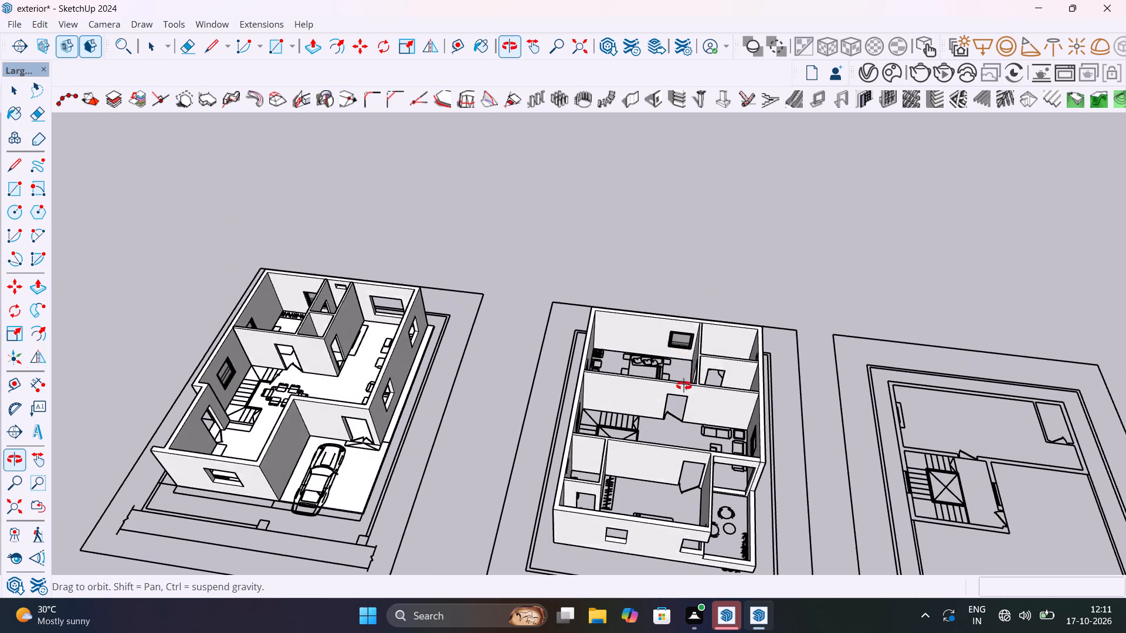
pyautogui.keyDown('shift'); pyautogui.moveTo(684, 386); pyautogui.dragTo(703, 394, button='middle'); pyautogui.keyUp('shift')
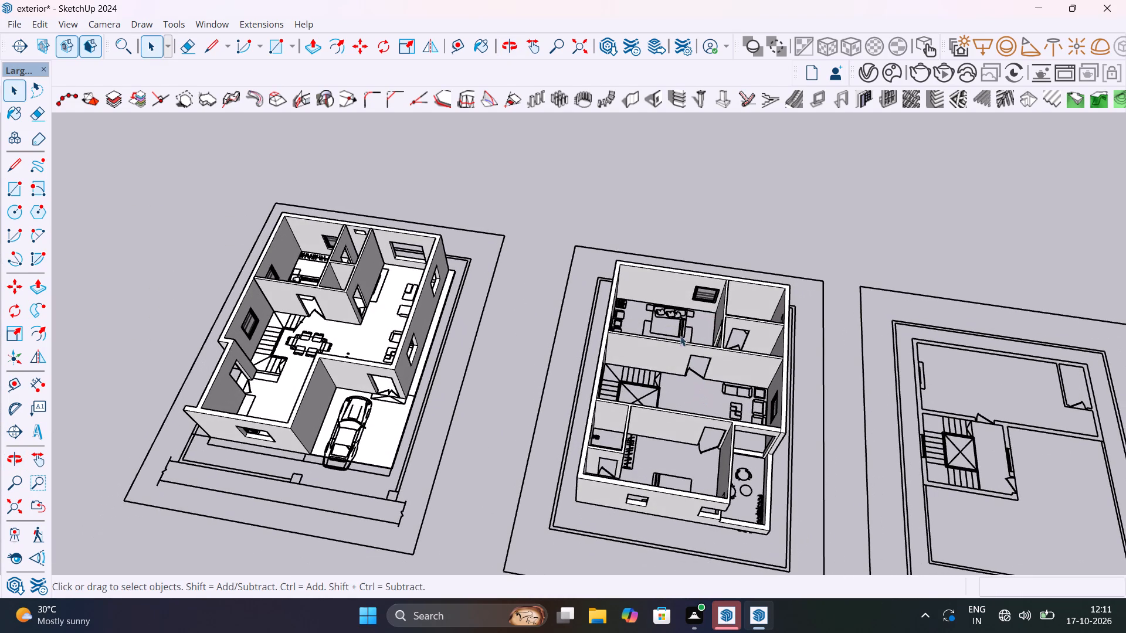
pyautogui.scroll(5, 687, 314)
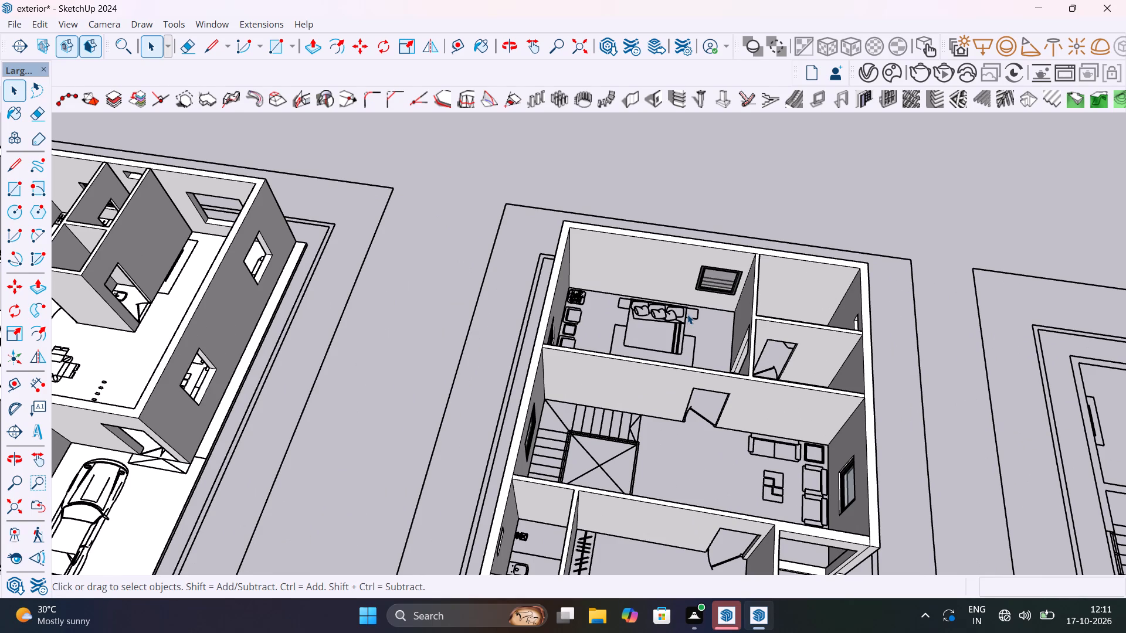
pyautogui.scroll(5, 687, 319)
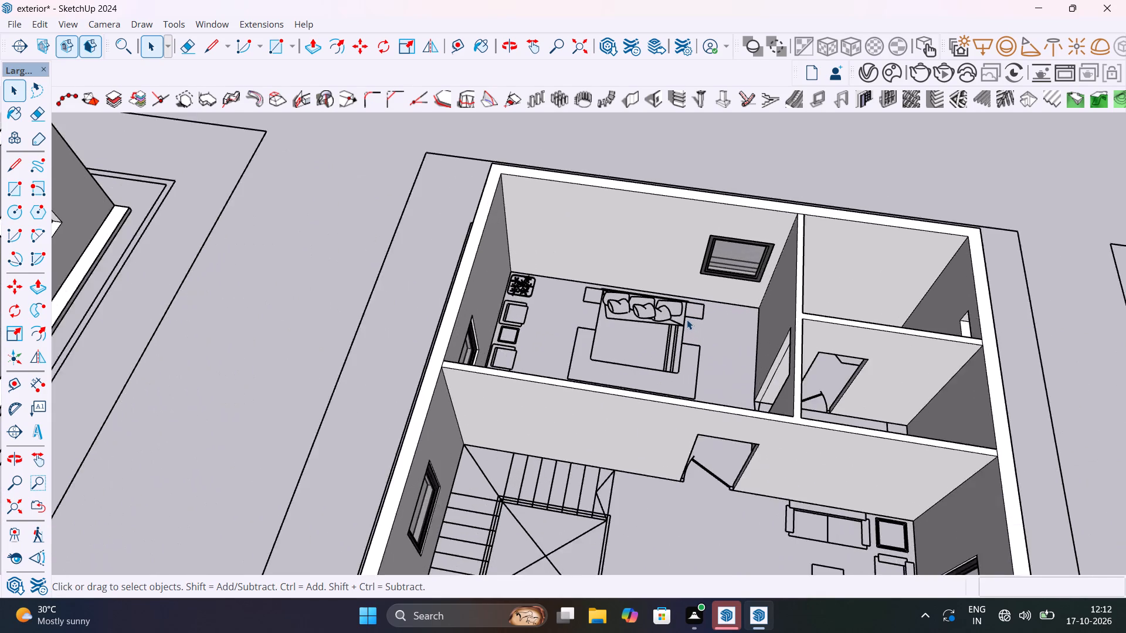
pyautogui.scroll(-9, 687, 319)
pyautogui.moveTo(687, 319); pyautogui.dragTo(747, 321, button='middle')
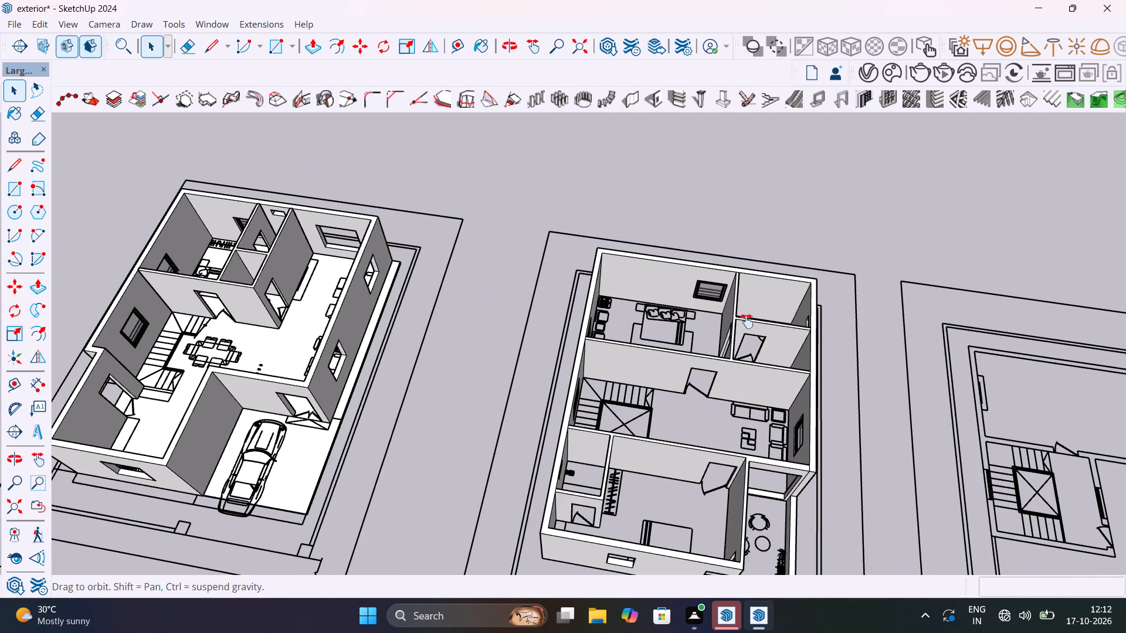
pyautogui.moveTo(747, 321); pyautogui.dragTo(735, 312, button='middle')
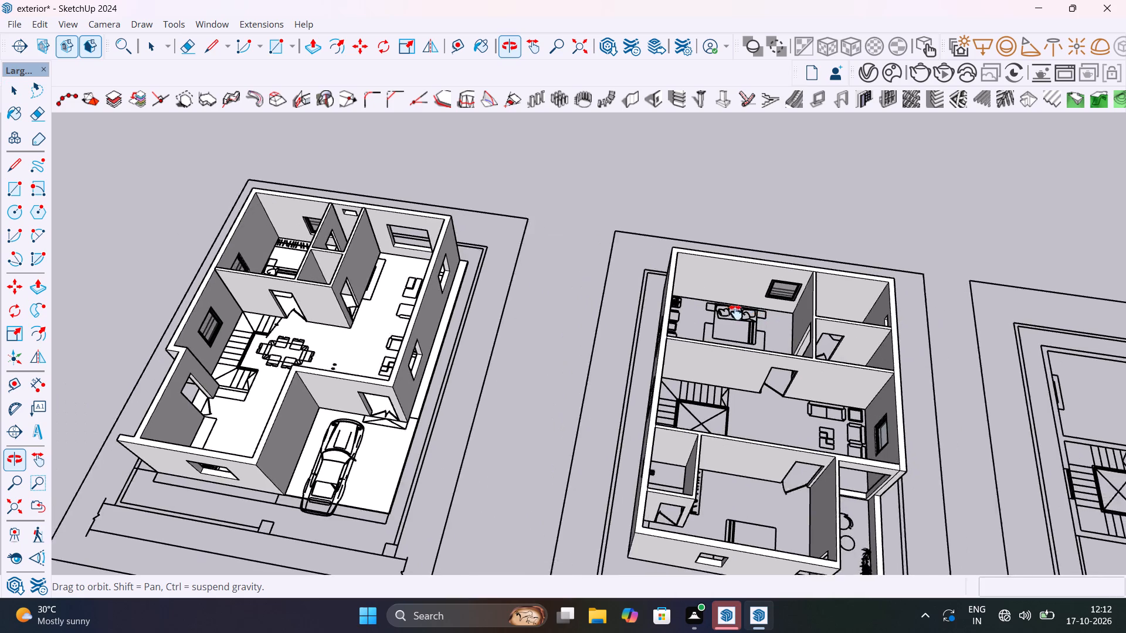
pyautogui.moveTo(735, 312); pyautogui.dragTo(738, 264, button='middle')
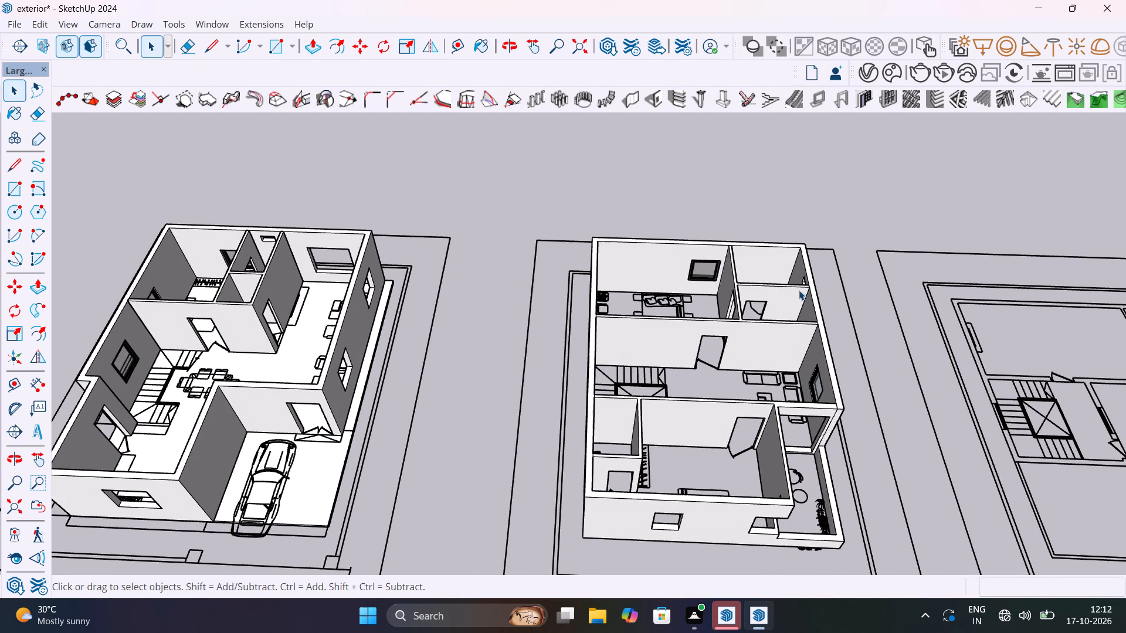
pyautogui.scroll(5, 799, 290)
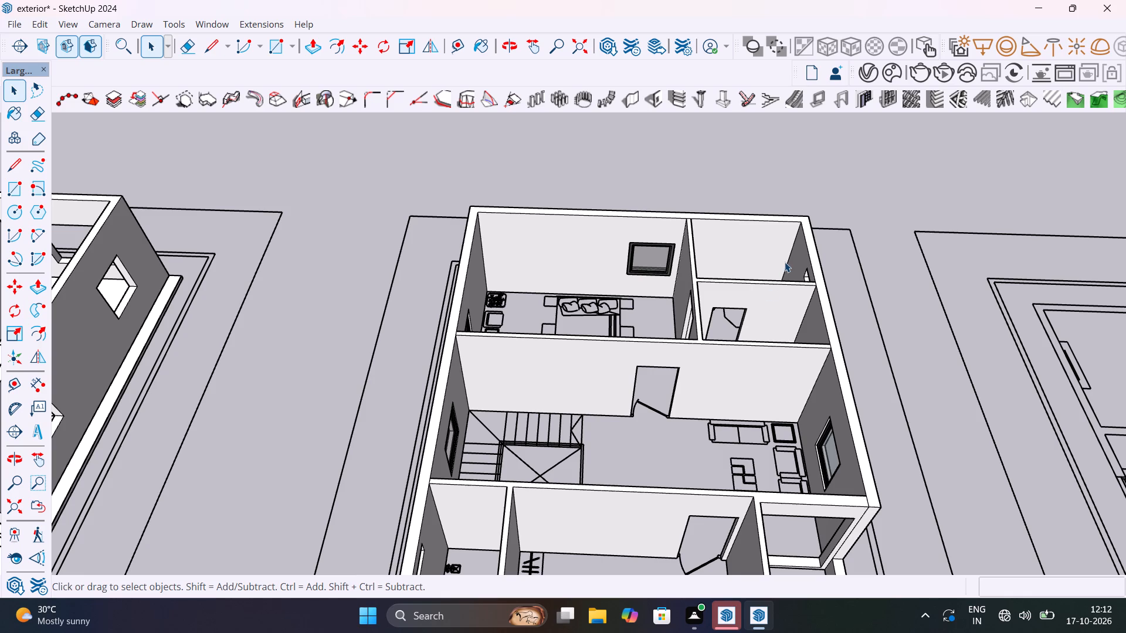
# Examine the balcony building's rear bedroom and the two small rooms beside it from above, checking their openings for windows.
pyautogui.scroll(4, 785, 262)
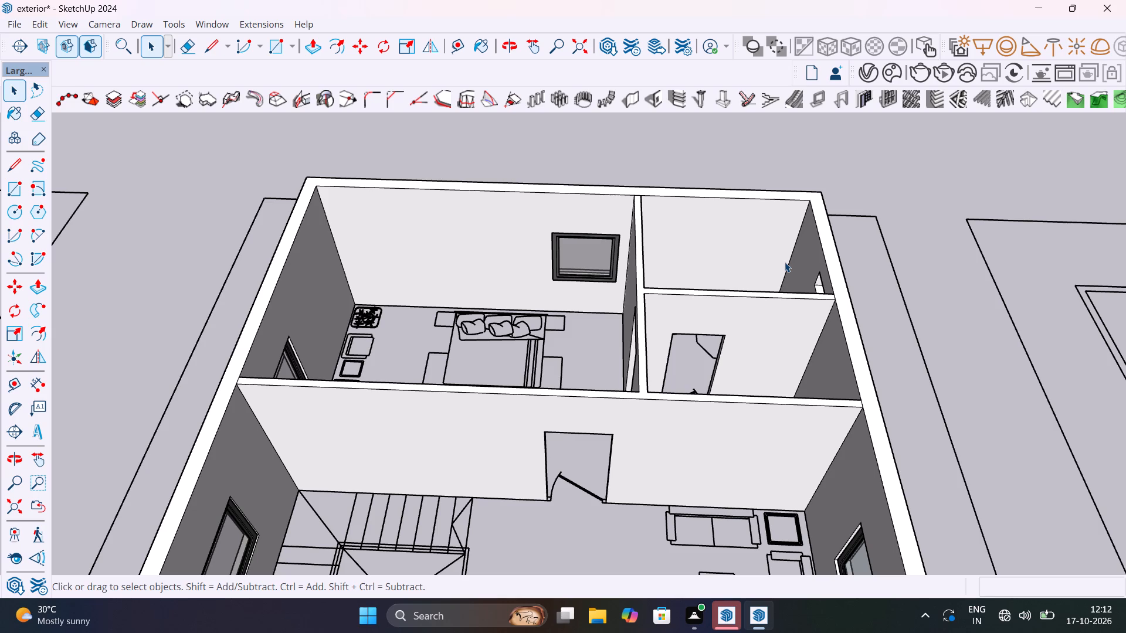
pyautogui.scroll(-10, 782, 301)
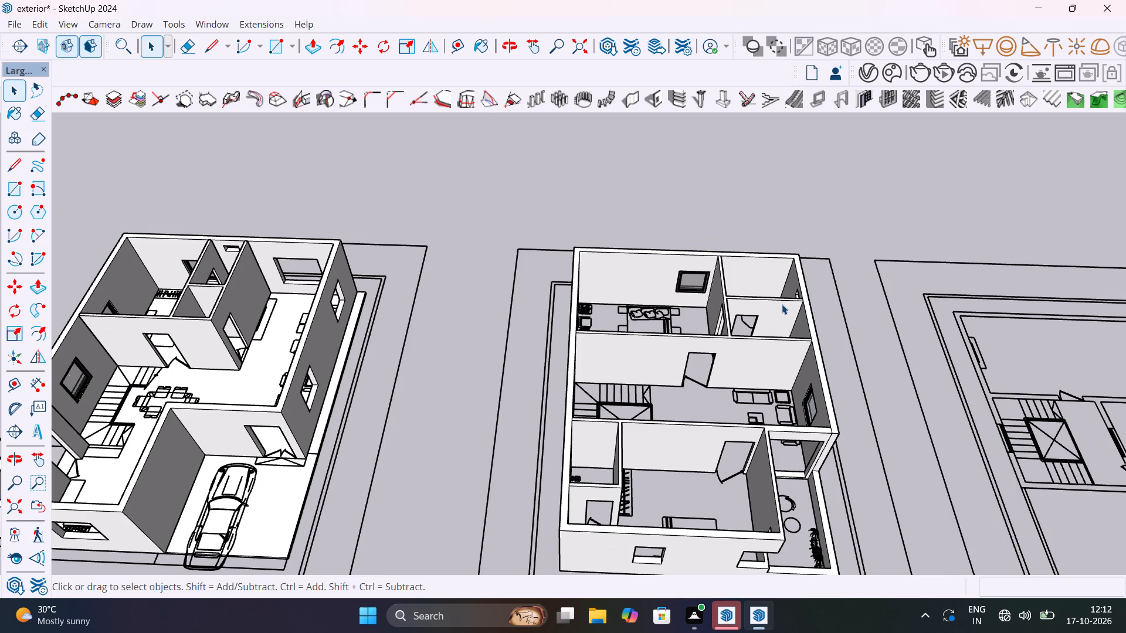
pyautogui.moveTo(829, 318); pyautogui.dragTo(731, 266, button='middle')
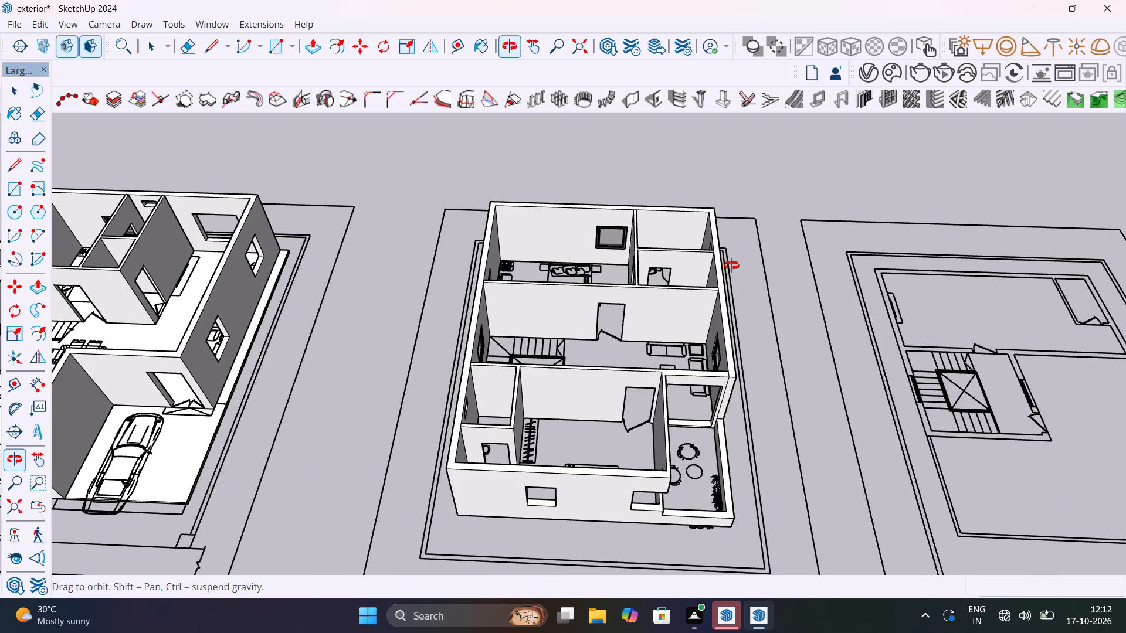
pyautogui.moveTo(731, 266); pyautogui.dragTo(791, 352, button='middle')
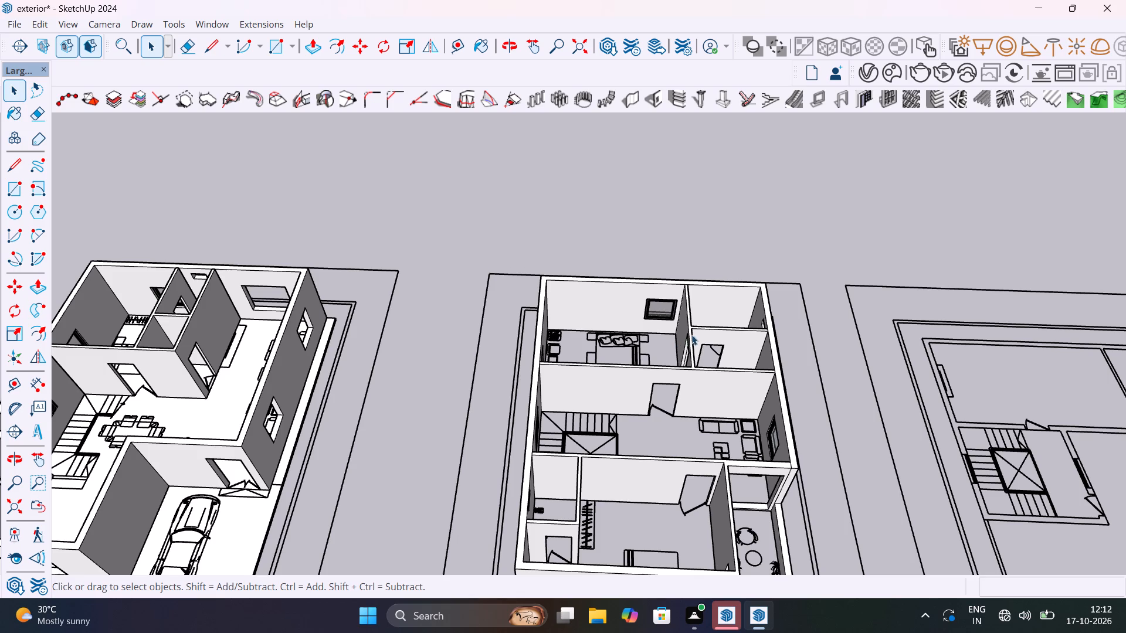
pyautogui.scroll(1, 705, 331)
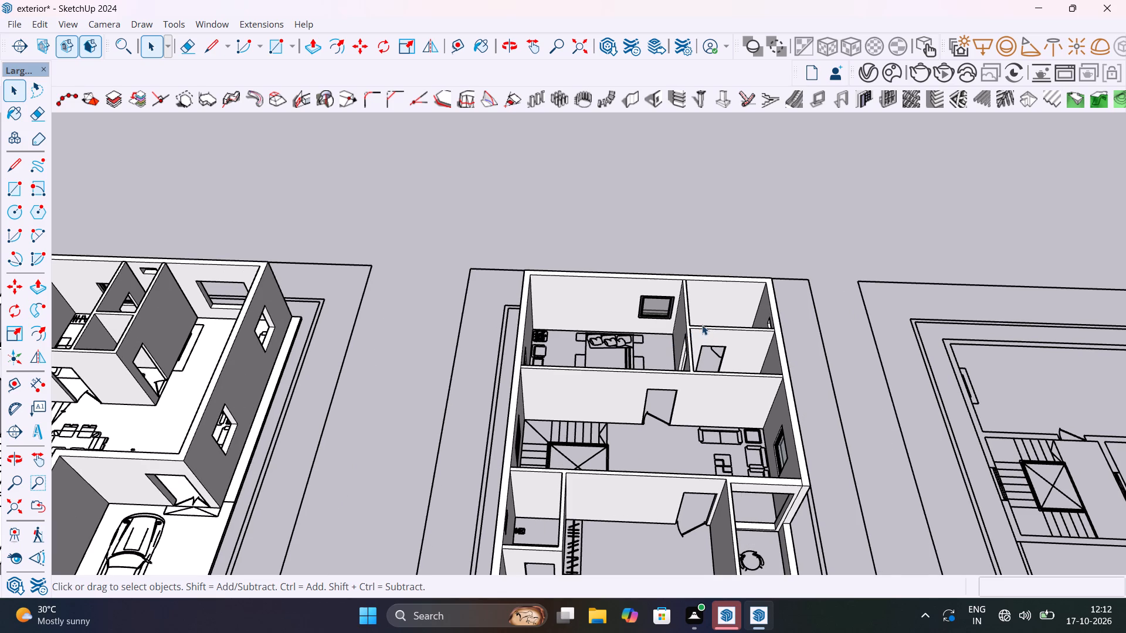
pyautogui.scroll(5, 702, 325)
pyautogui.scroll(-1, 702, 324)
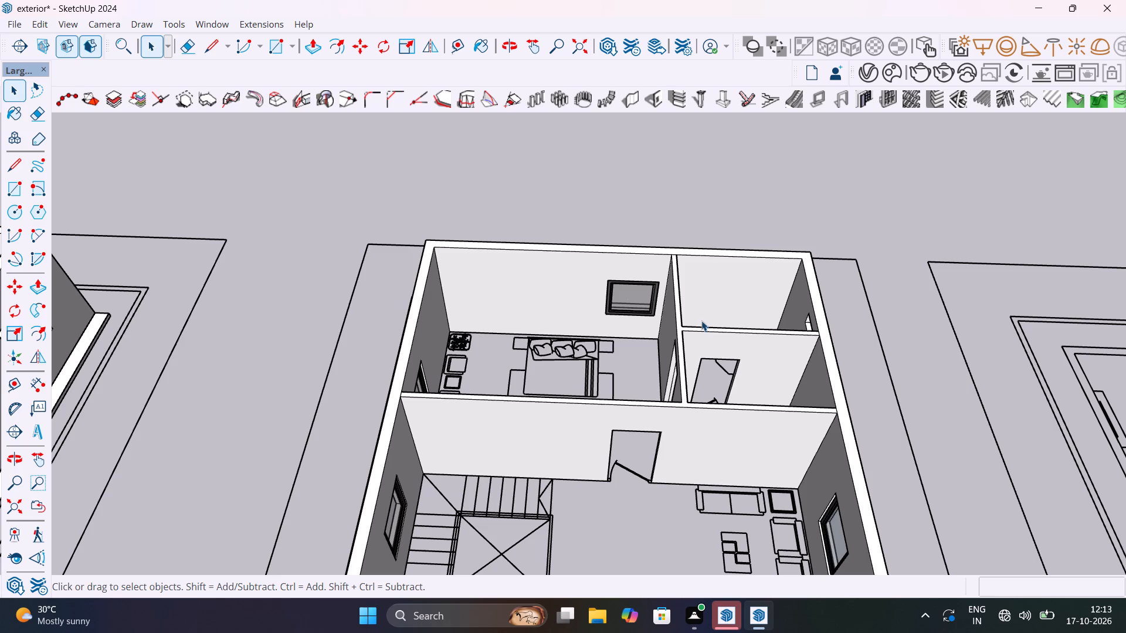
pyautogui.scroll(-12, 676, 327)
pyautogui.moveTo(684, 348); pyautogui.dragTo(771, 331, button='middle')
pyautogui.scroll(5, 788, 315)
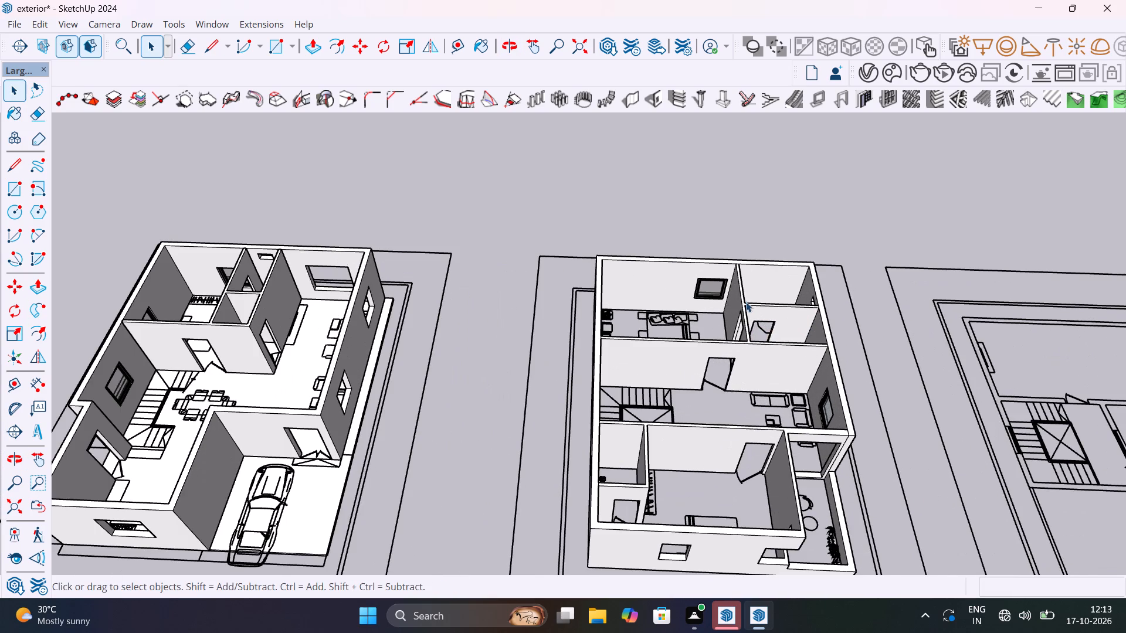
pyautogui.scroll(1, 746, 301)
pyautogui.moveTo(750, 309); pyautogui.dragTo(809, 261, button='middle')
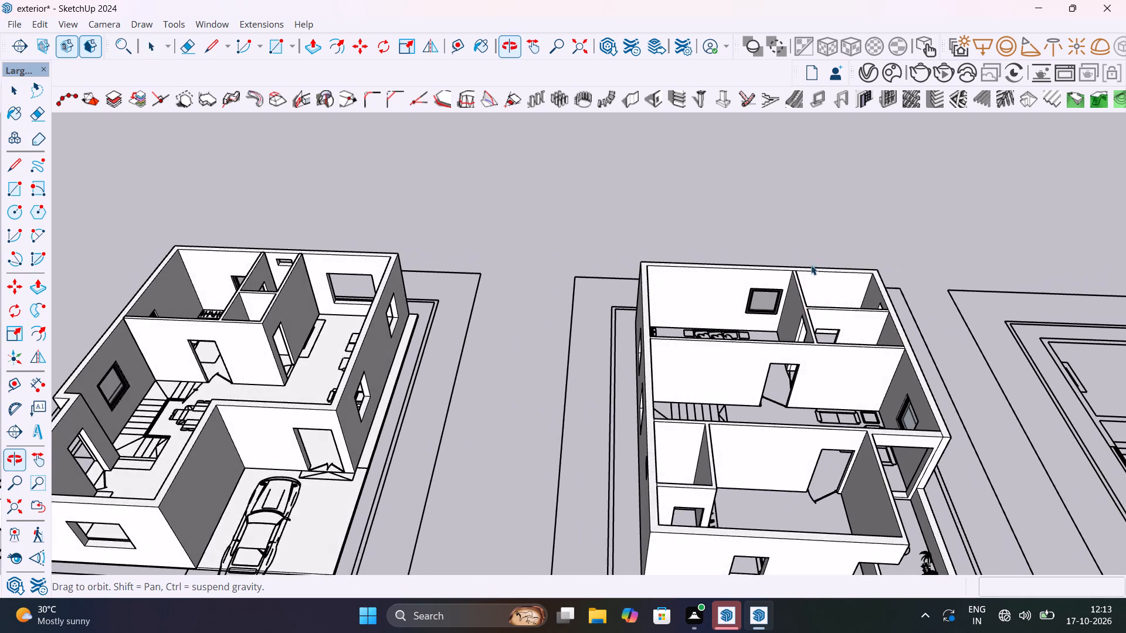
pyautogui.scroll(-6, 792, 400)
# Copy the balcony building's lounge window about 60' 2" into the car-porch building's facing side-wall opening nearest the porch.
pyautogui.keyDown('shift'); pyautogui.moveTo(813, 418); pyautogui.dragTo(586, 351, button='middle'); pyautogui.keyUp('shift')
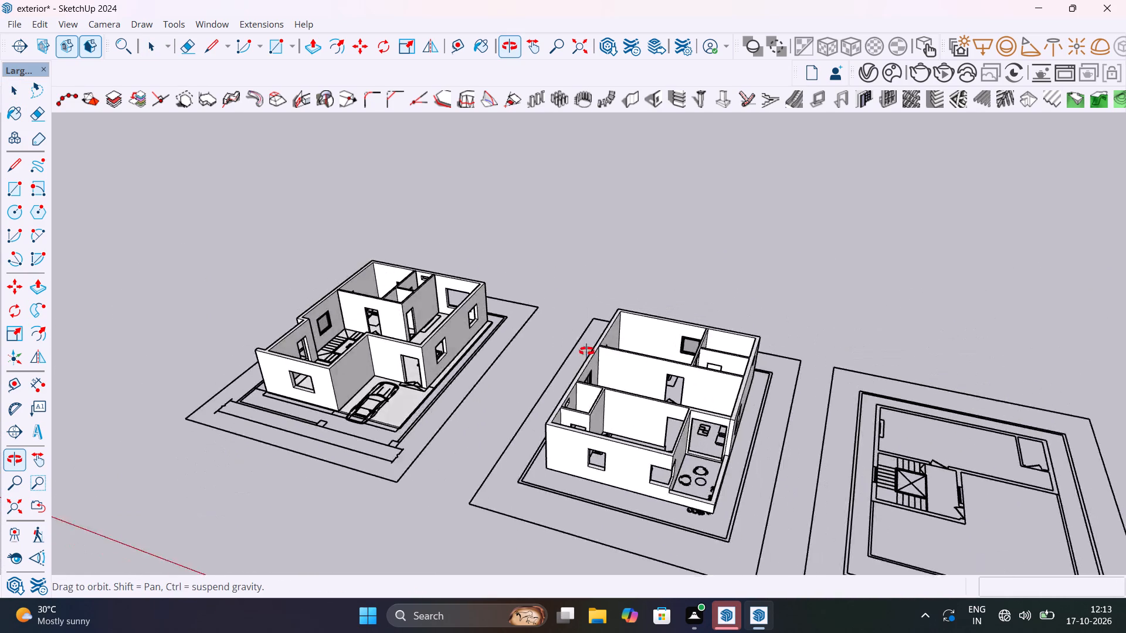
pyautogui.keyDown('shift'); pyautogui.moveTo(586, 351); pyautogui.dragTo(457, 354, button='middle'); pyautogui.keyUp('shift')
pyautogui.scroll(5, 487, 343)
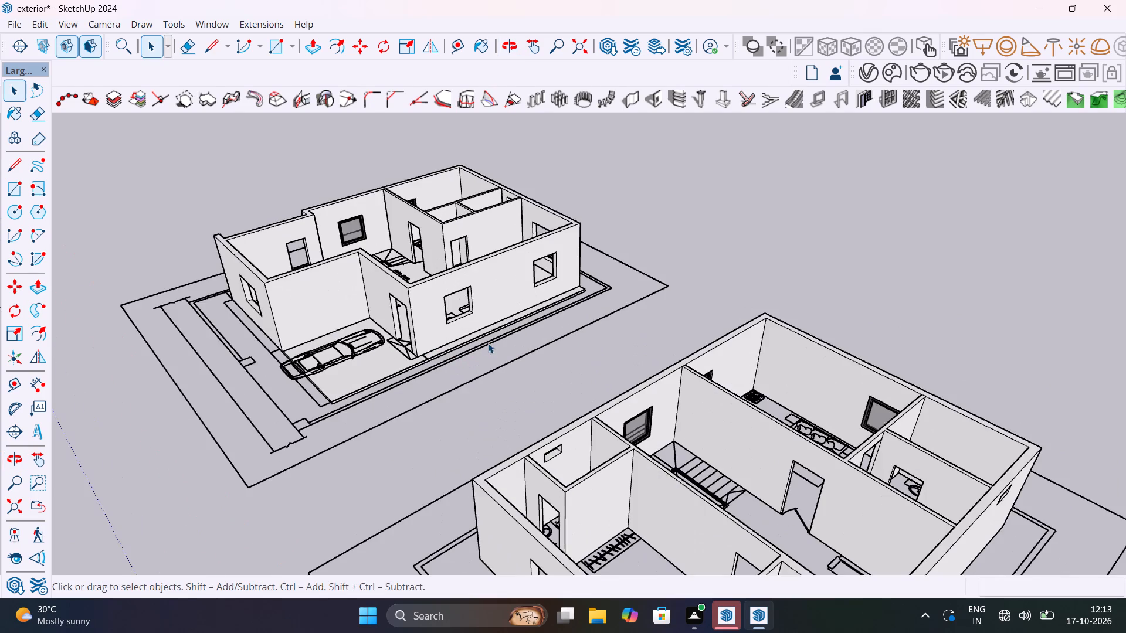
pyautogui.moveTo(500, 349); pyautogui.dragTo(357, 251, button='middle')
pyautogui.scroll(-1, 484, 312)
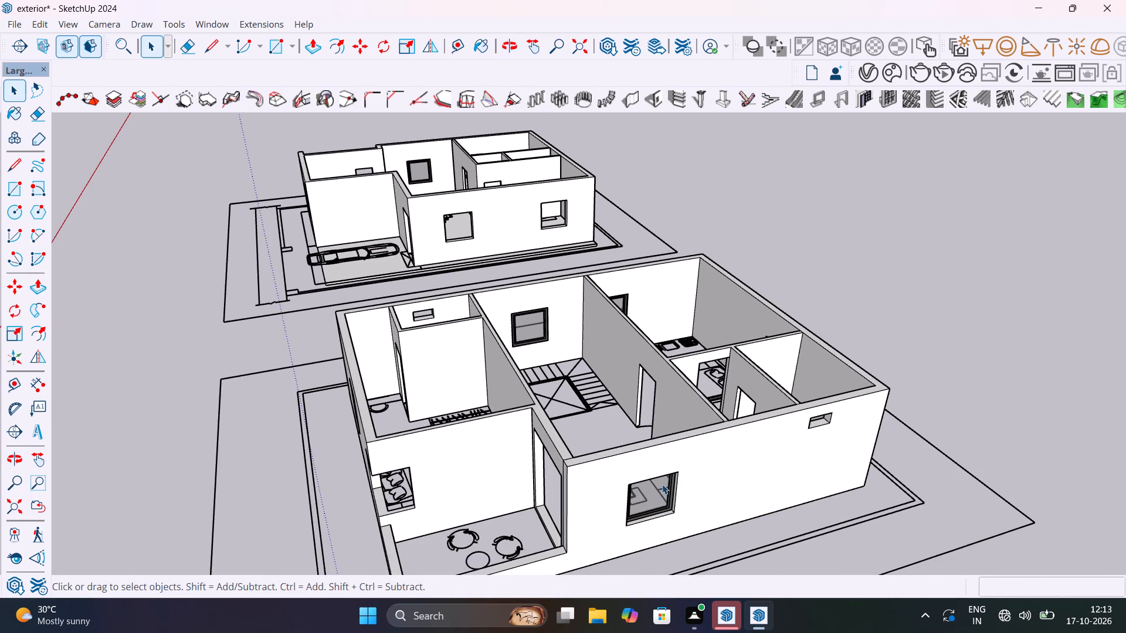
pyautogui.keyDown('shift'); pyautogui.moveTo(662, 483); pyautogui.dragTo(494, 405, button='middle'); pyautogui.keyUp('shift')
pyautogui.scroll(7, 511, 414)
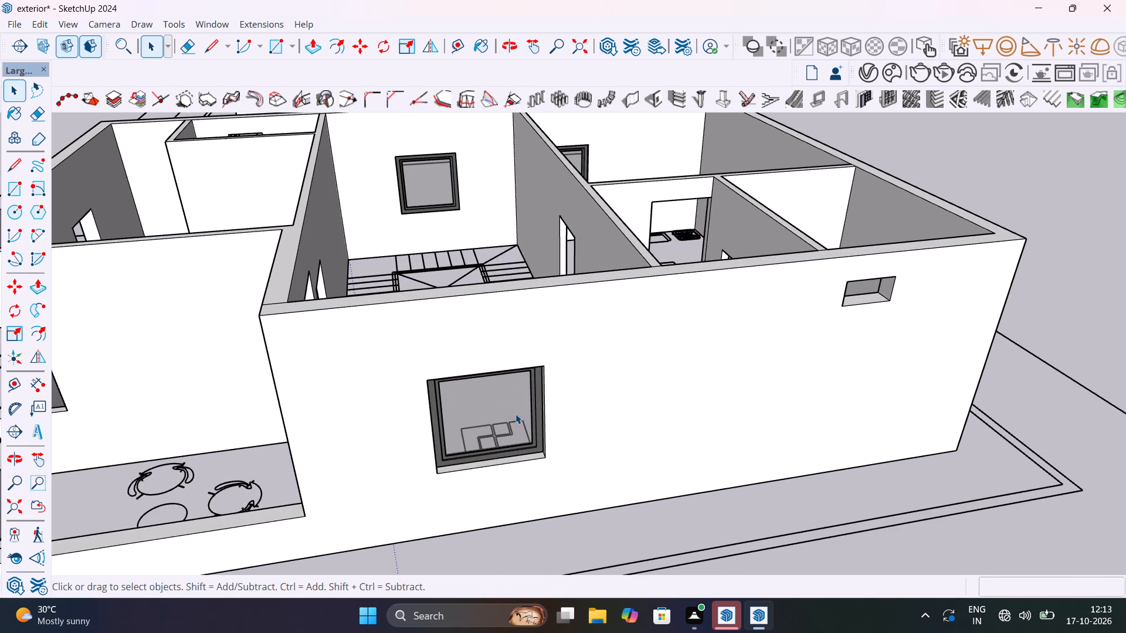
pyautogui.click(534, 420)
pyautogui.press('m')
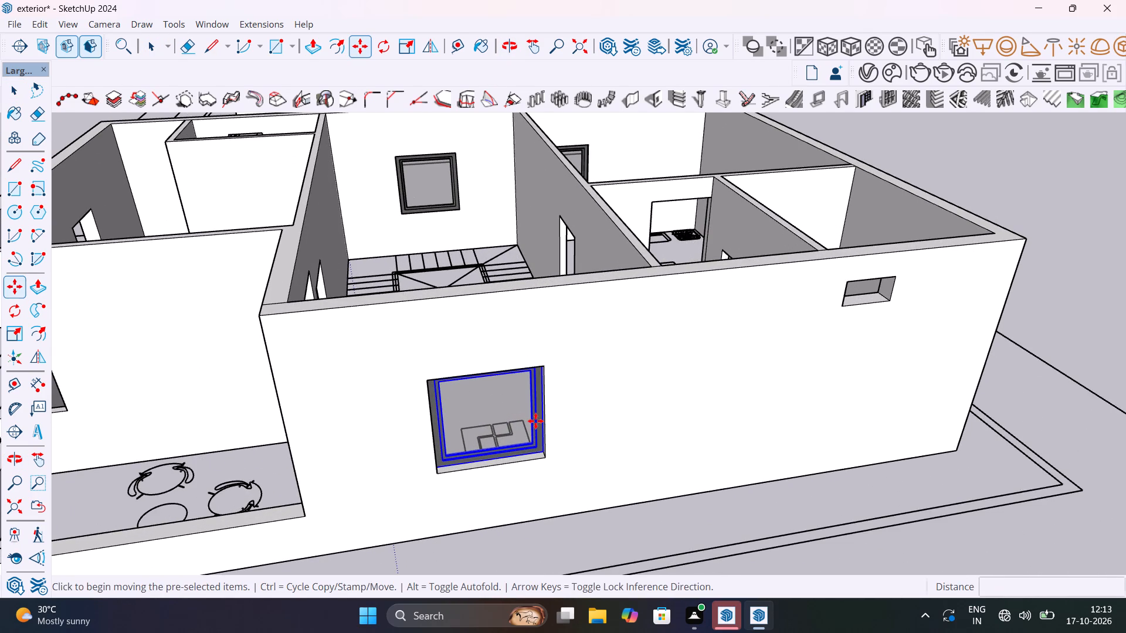
pyautogui.click(442, 469)
pyautogui.scroll(-7, 413, 213)
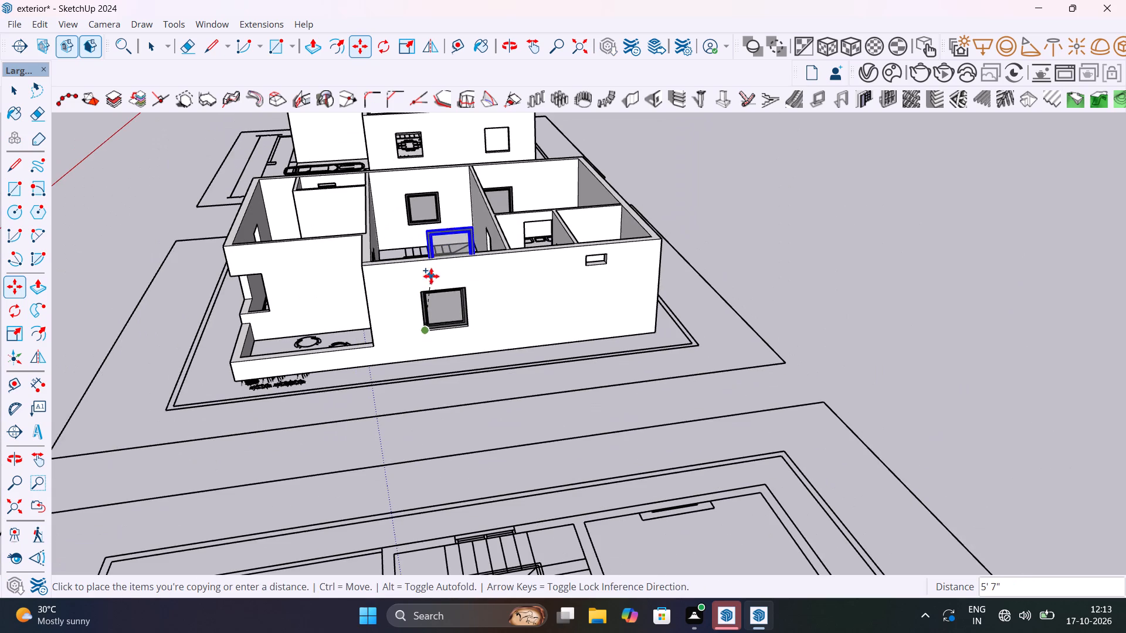
pyautogui.keyDown('shift'); pyautogui.moveTo(386, 211); pyautogui.dragTo(497, 445, button='middle'); pyautogui.keyUp('shift')
pyautogui.scroll(6, 486, 323)
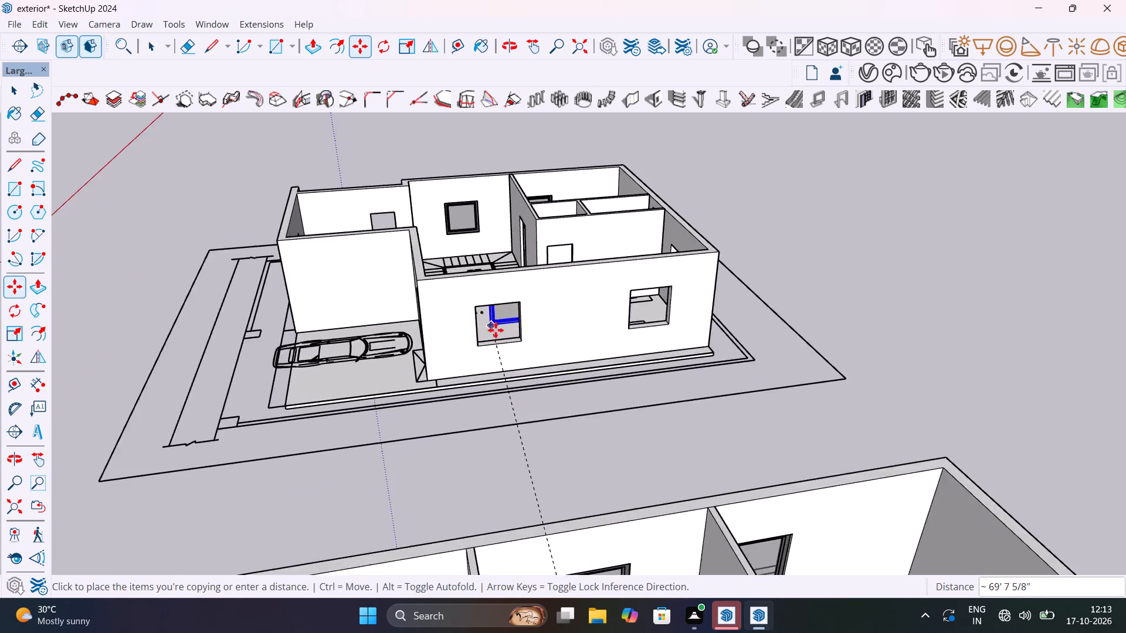
pyautogui.scroll(11, 496, 330)
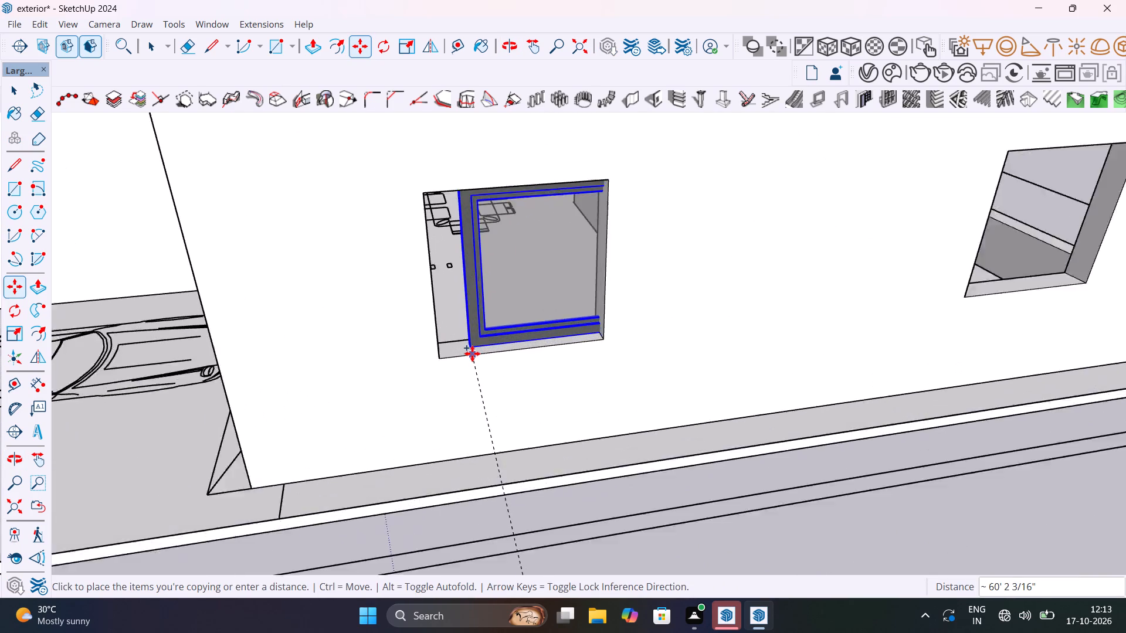
pyautogui.scroll(7, 472, 353)
pyautogui.moveTo(426, 358); pyautogui.dragTo(371, 392, button='middle')
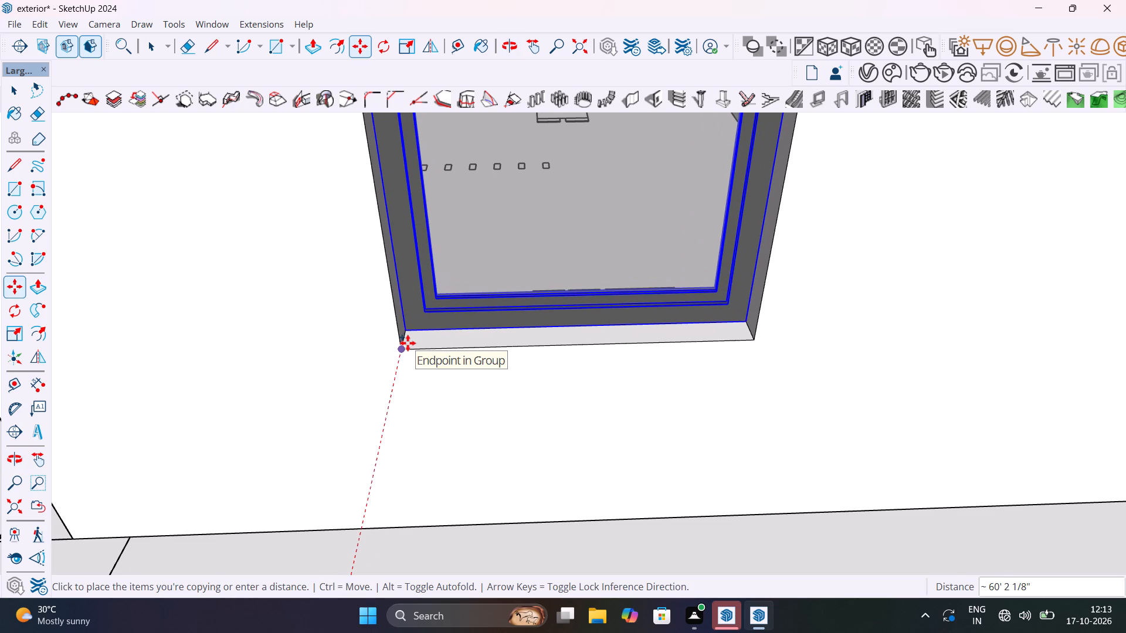
pyautogui.click(408, 343)
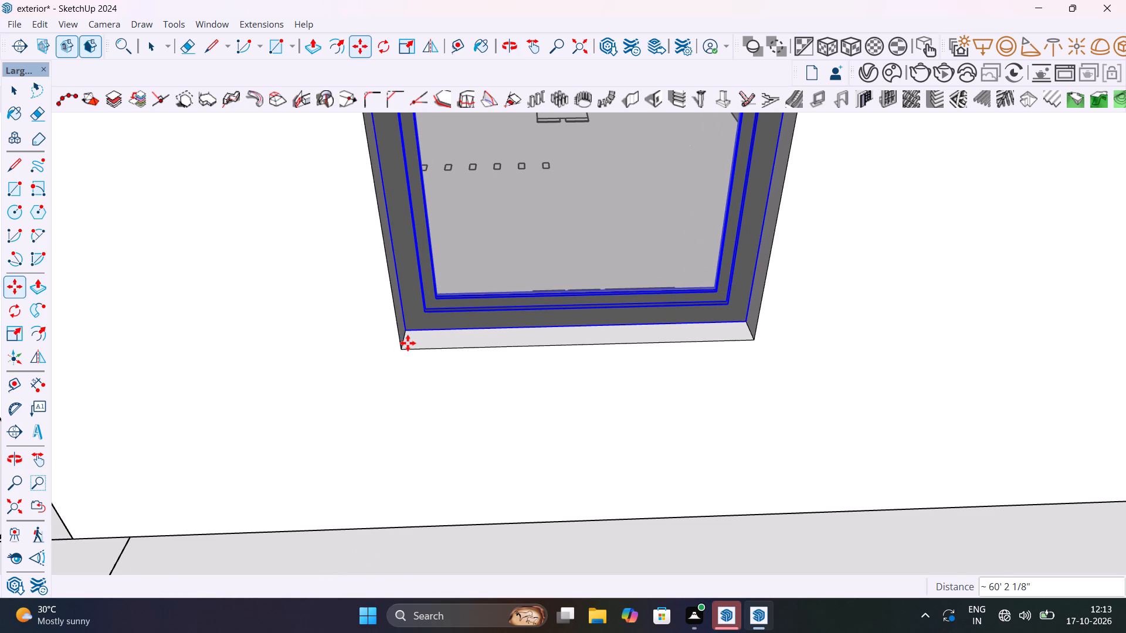
# Copy the newly placed window about 14' 3" along the same wall into the lounge opening farther from the car porch.
pyautogui.click(407, 333)
pyautogui.scroll(-7, 528, 333)
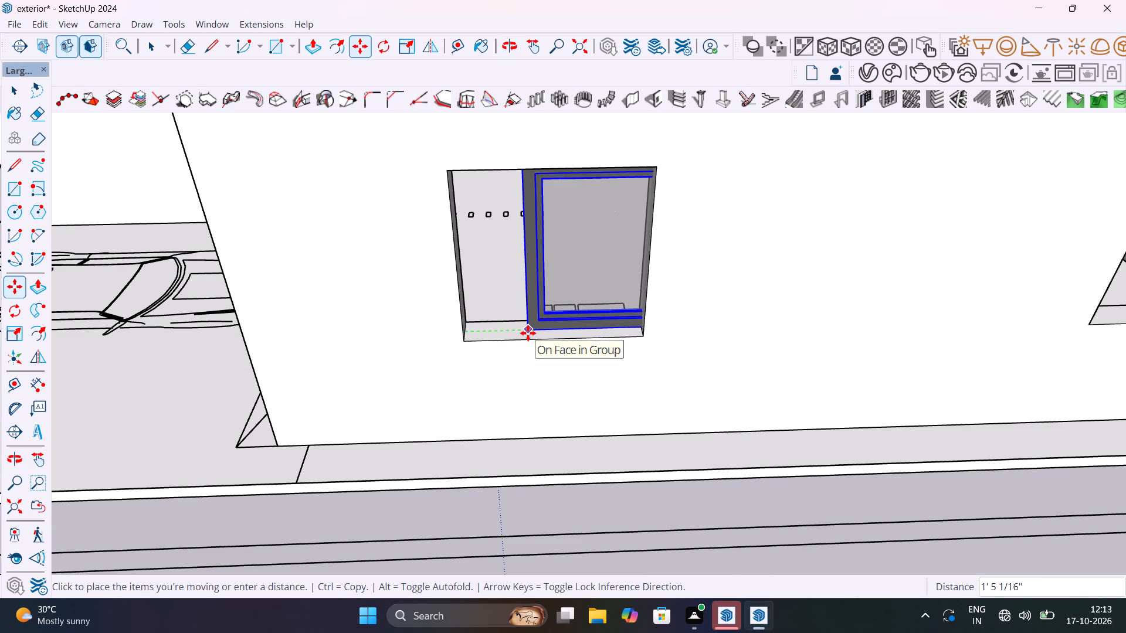
pyautogui.scroll(-10, 703, 336)
pyautogui.keyDown('shift'); pyautogui.moveTo(717, 329); pyautogui.dragTo(527, 336, button='middle'); pyautogui.keyUp('shift')
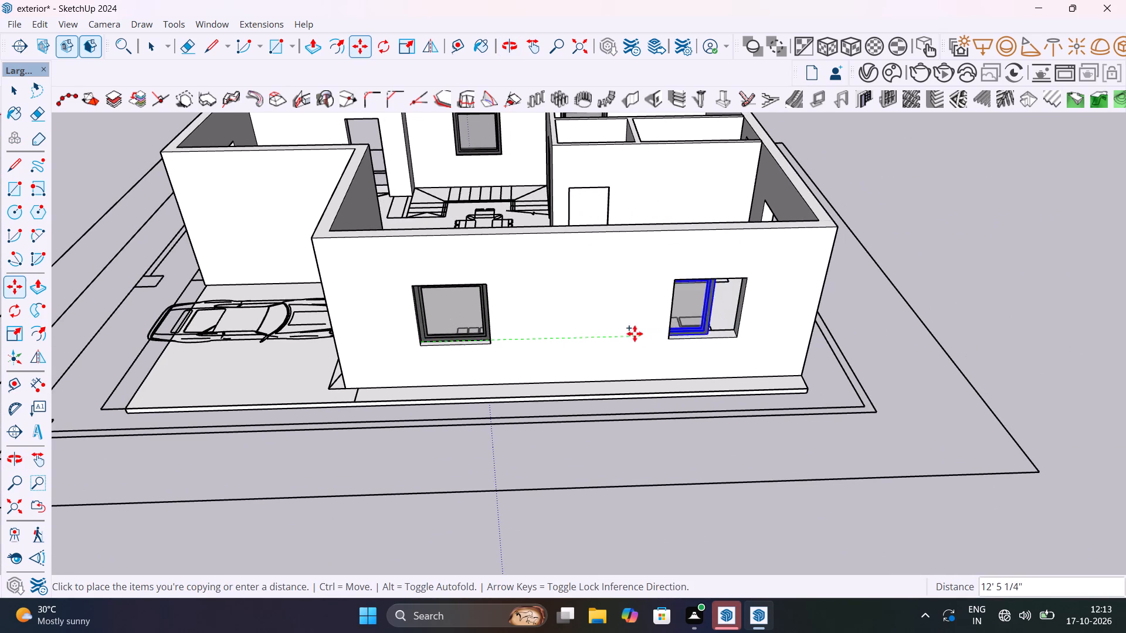
pyautogui.scroll(9, 700, 333)
pyautogui.moveTo(694, 336); pyautogui.dragTo(633, 343, button='middle')
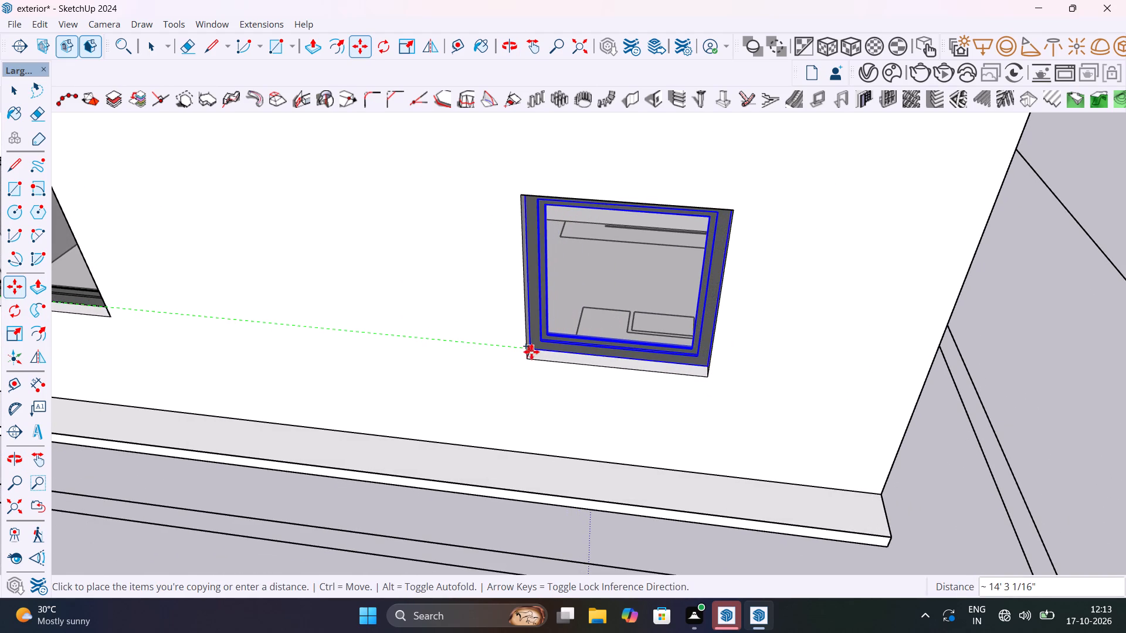
pyautogui.scroll(10, 531, 350)
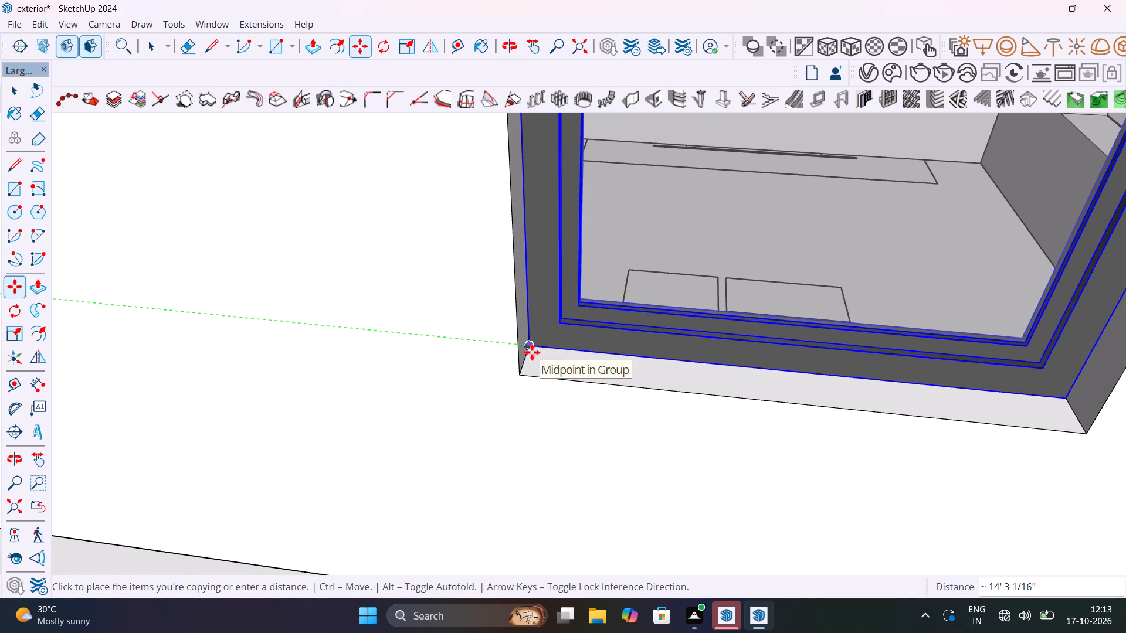
pyautogui.click(532, 352)
pyautogui.scroll(-19, 576, 381)
pyautogui.moveTo(616, 396); pyautogui.dragTo(686, 390, button='middle')
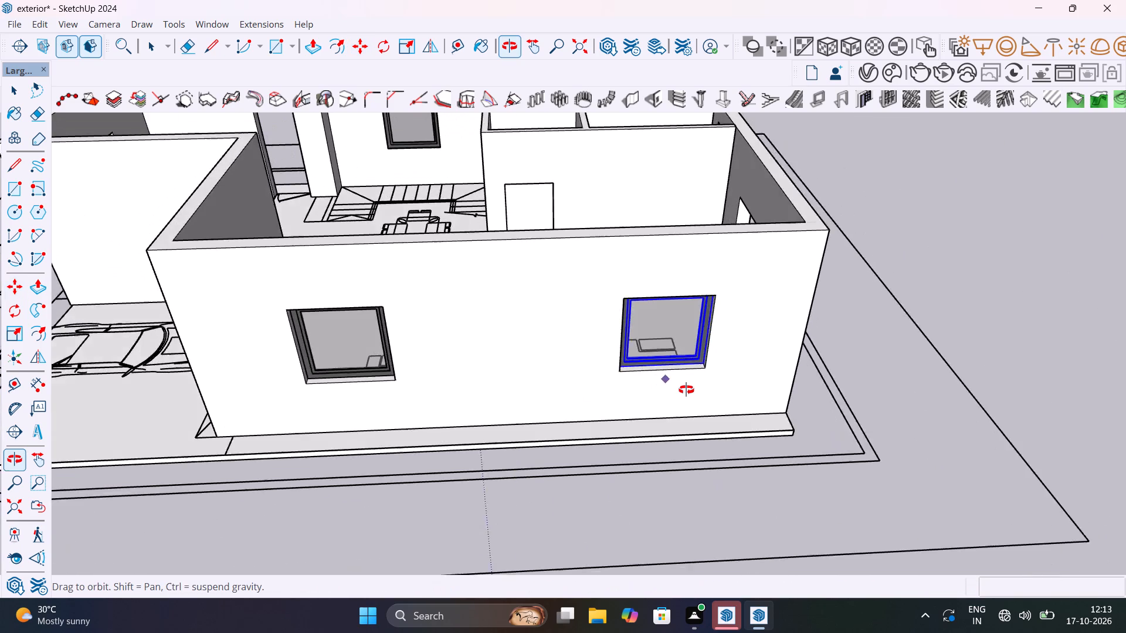
pyautogui.moveTo(686, 390); pyautogui.dragTo(943, 384, button='middle')
pyautogui.keyDown('shift'); pyautogui.moveTo(681, 359); pyautogui.dragTo(836, 460, button='middle'); pyautogui.keyUp('shift')
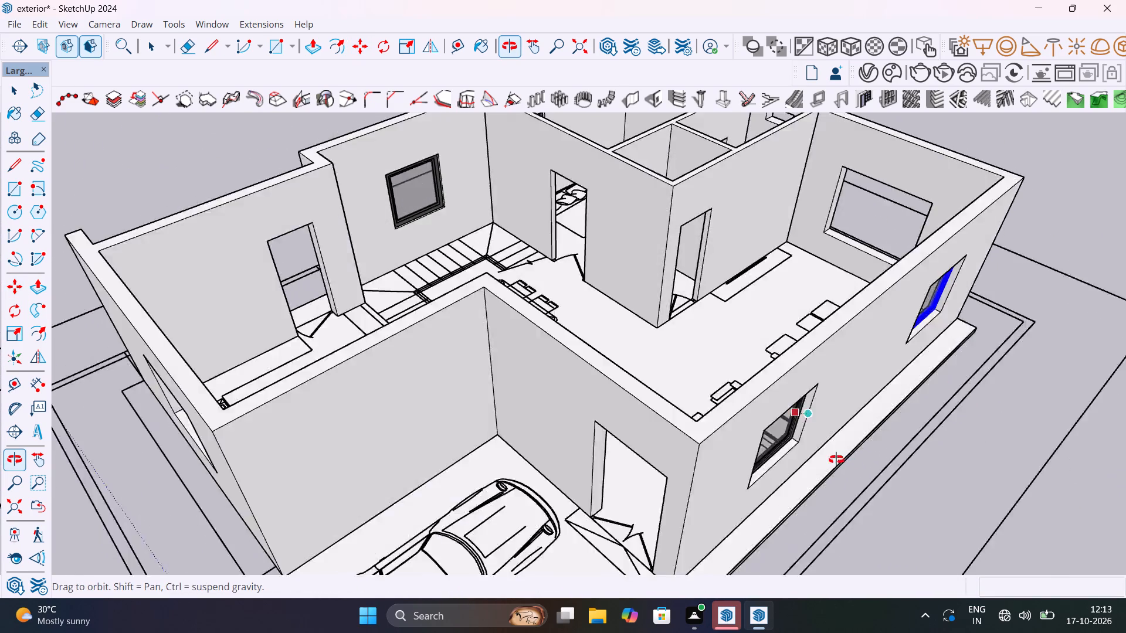
pyautogui.keyDown('shift'); pyautogui.moveTo(836, 460); pyautogui.dragTo(942, 463, button='middle'); pyautogui.keyUp('shift')
pyautogui.press('space')
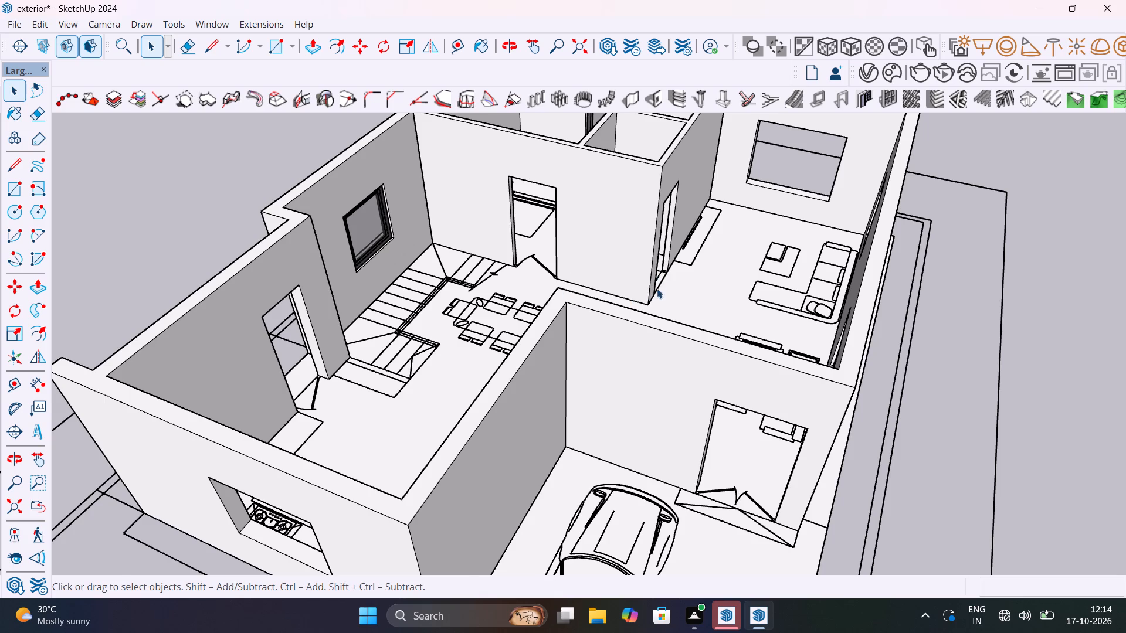
# Examine both buildings from all sides and the balcony building's end rooms, checking which openings are still without windows.
pyautogui.moveTo(654, 288); pyautogui.dragTo(539, 287, button='middle')
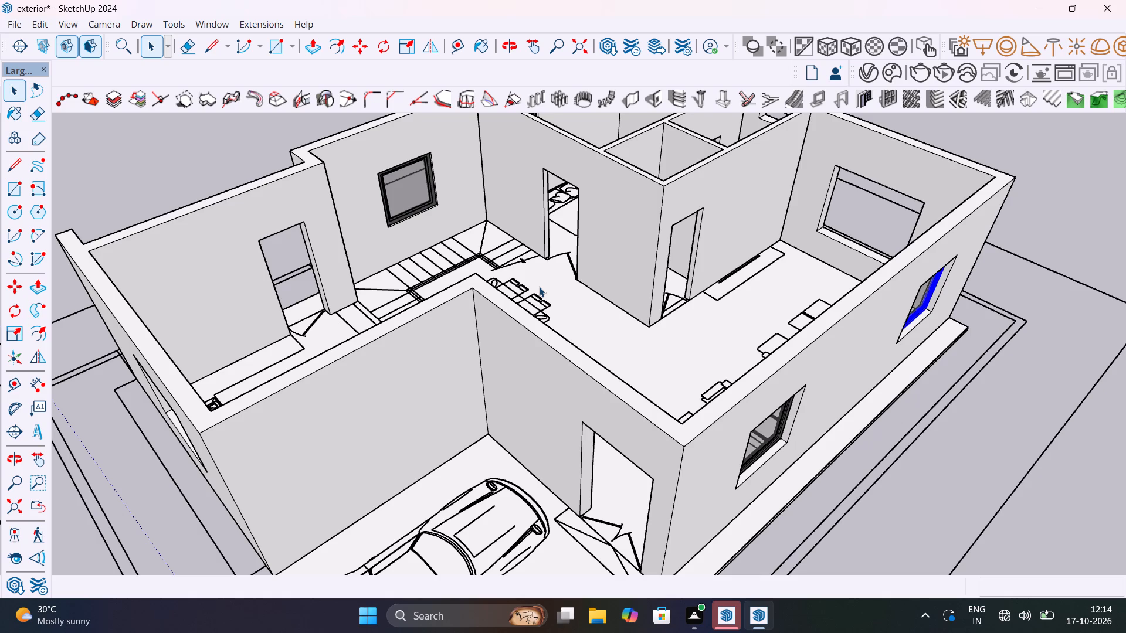
pyautogui.scroll(-4, 754, 307)
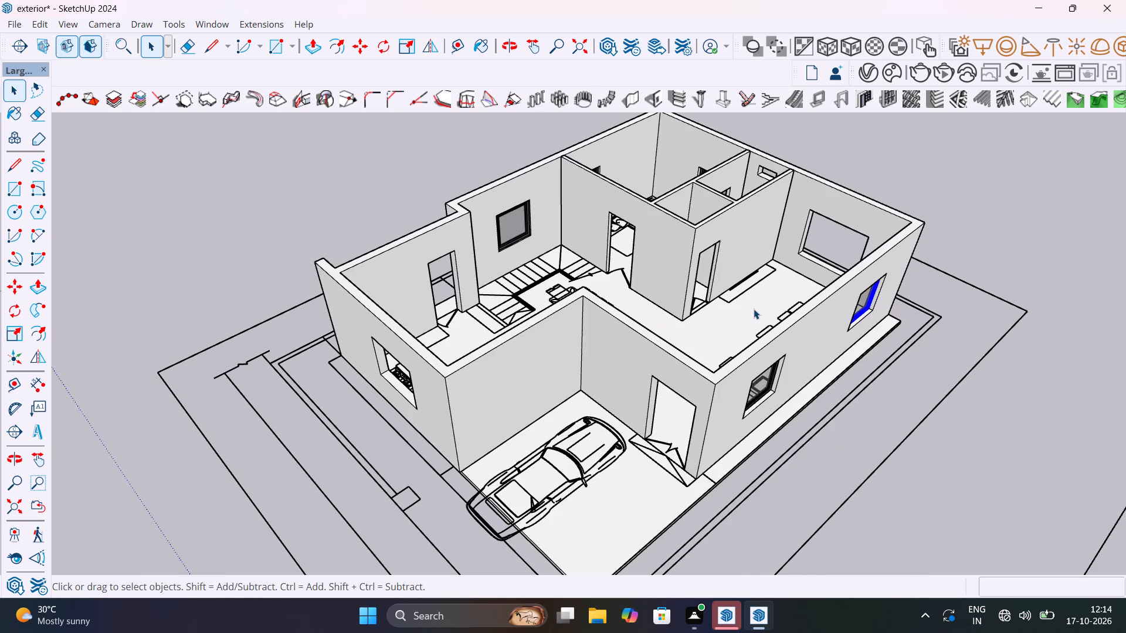
pyautogui.moveTo(810, 318); pyautogui.dragTo(246, 278, button='middle')
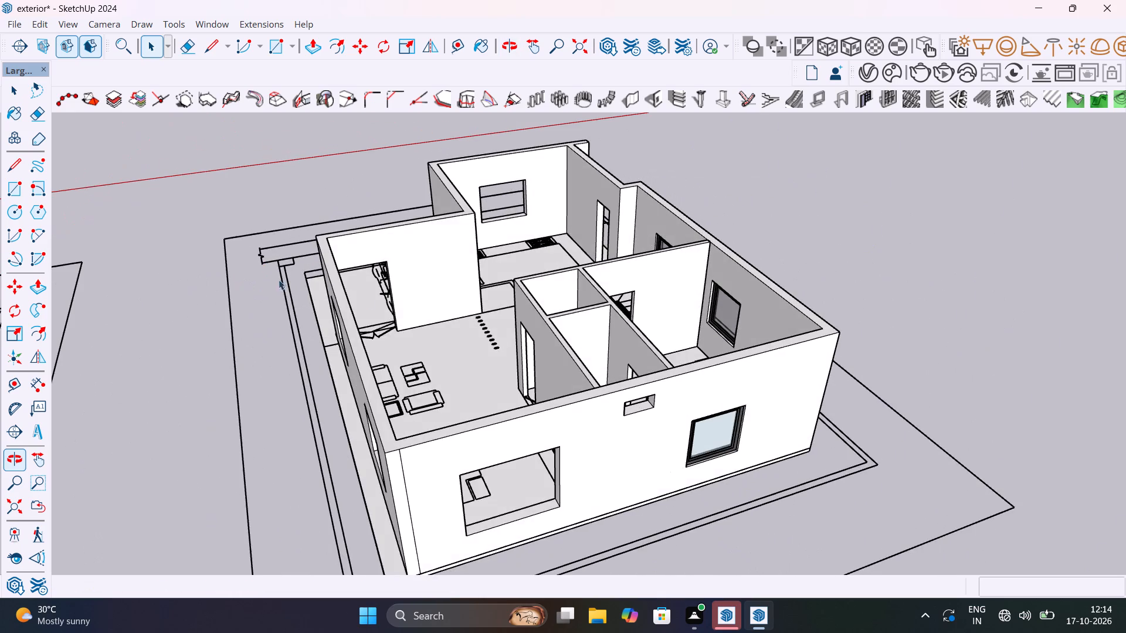
pyautogui.scroll(-6, 391, 311)
pyautogui.moveTo(451, 376); pyautogui.dragTo(763, 301, button='middle')
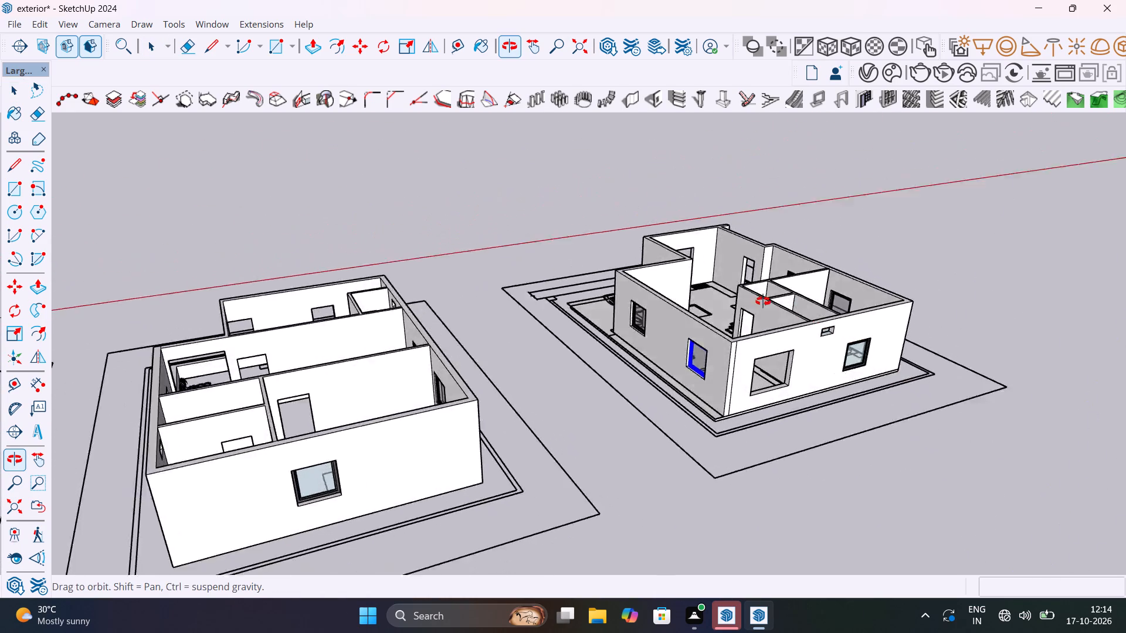
pyautogui.moveTo(763, 301); pyautogui.dragTo(519, 288, button='middle')
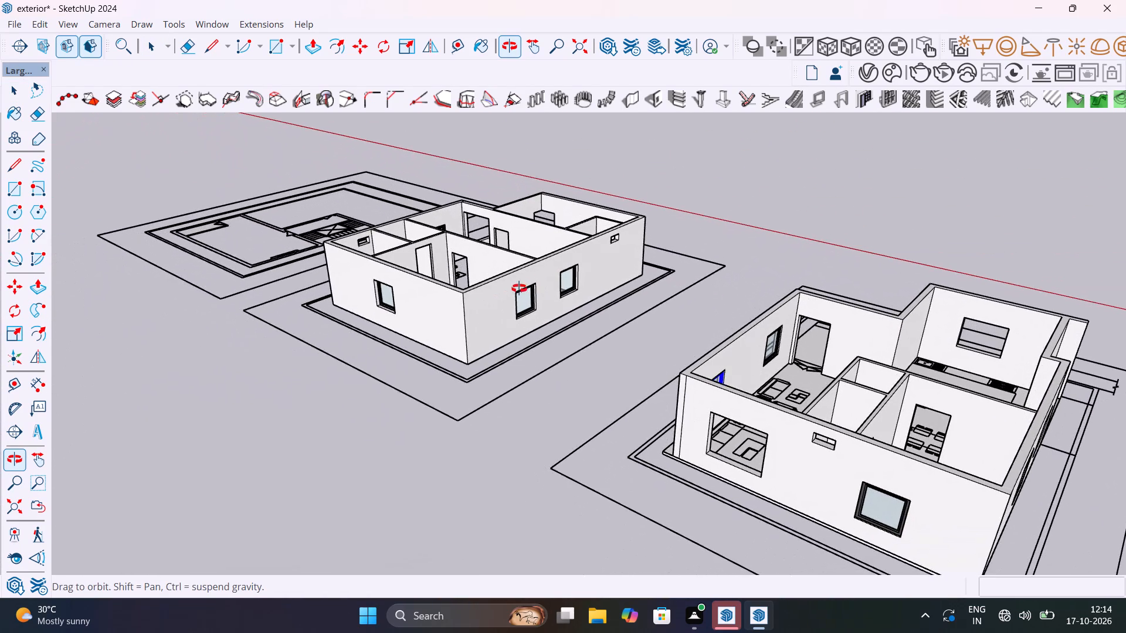
pyautogui.moveTo(519, 288); pyautogui.dragTo(147, 273, button='middle')
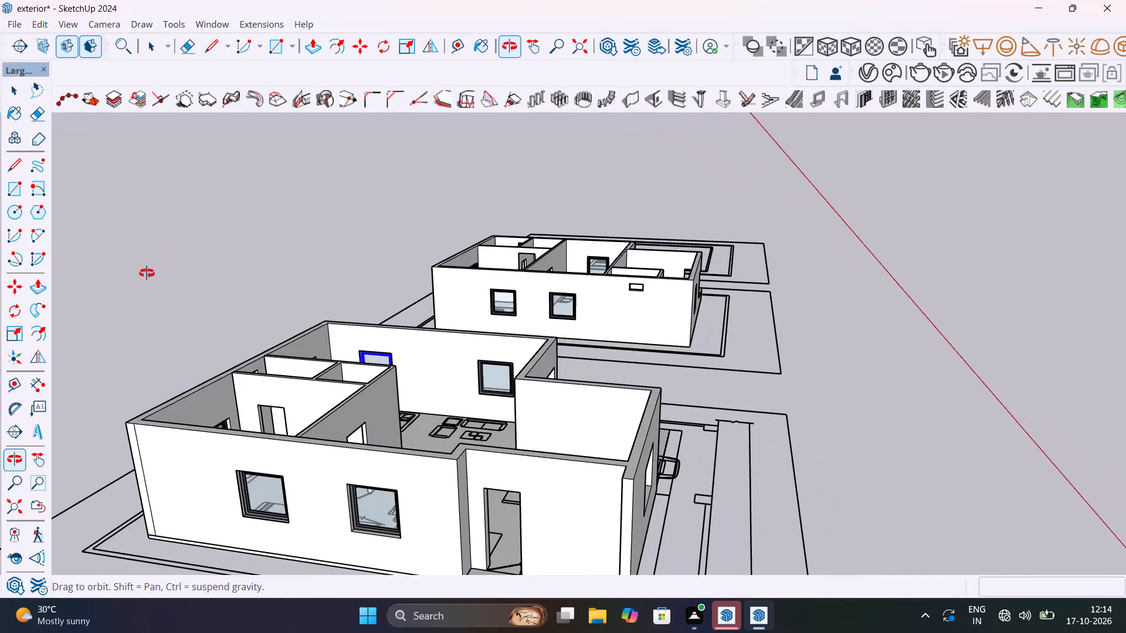
pyautogui.moveTo(147, 273); pyautogui.dragTo(786, 359, button='middle')
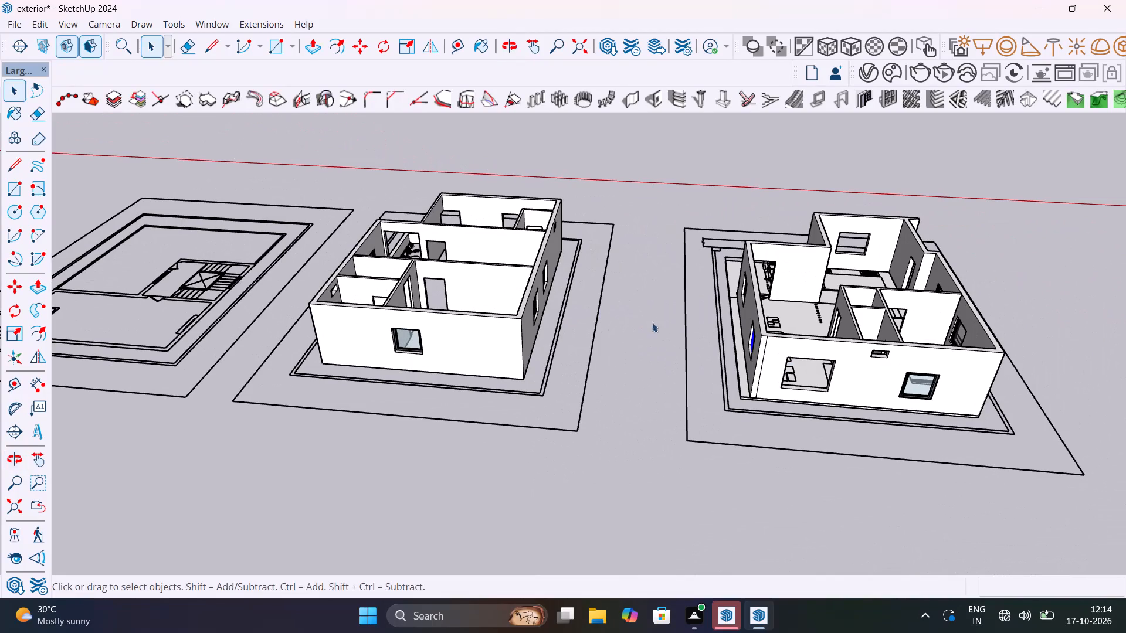
pyautogui.scroll(4, 416, 301)
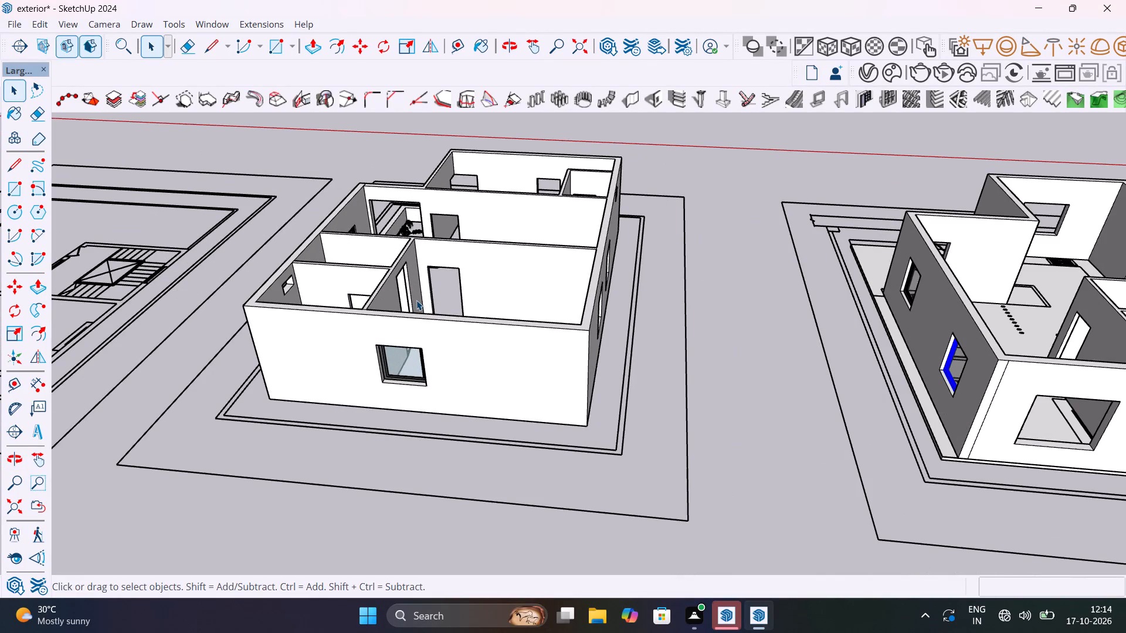
pyautogui.scroll(9, 426, 285)
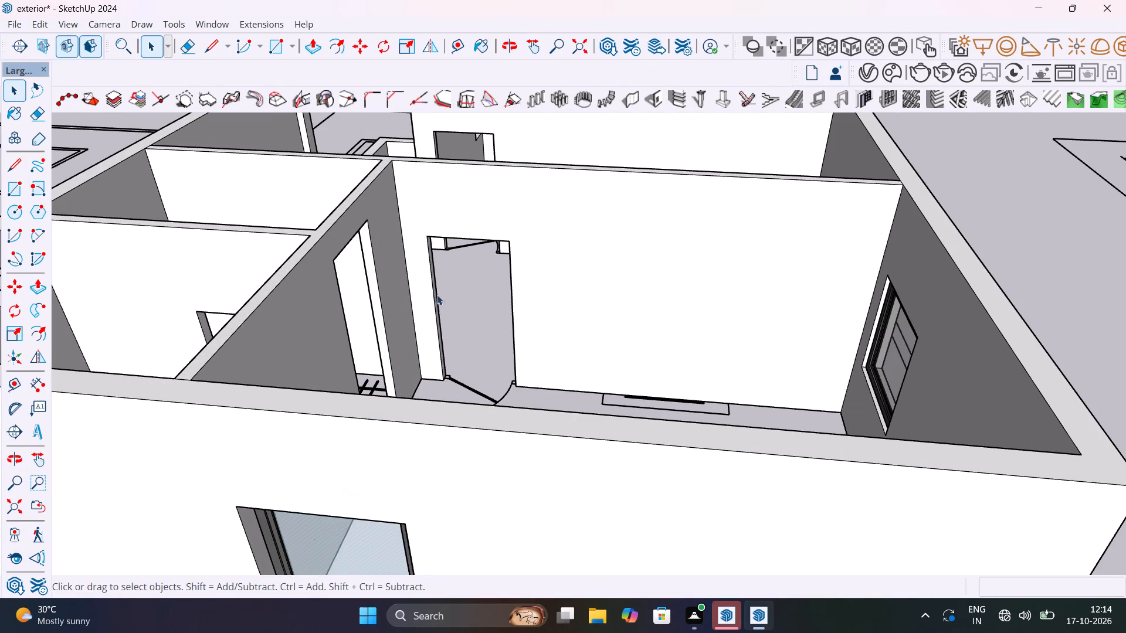
pyautogui.moveTo(444, 301); pyautogui.dragTo(640, 291, button='middle')
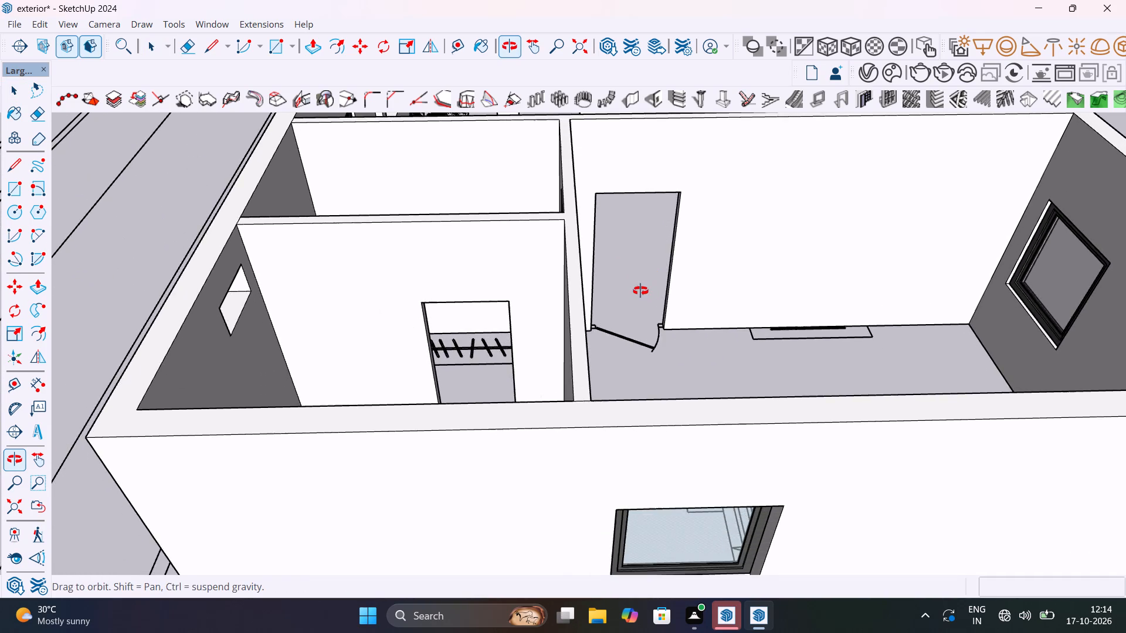
# Examine the balcony building's rear rooms and outer walls from several sides, checking which openings still lack windows.
pyautogui.moveTo(640, 291); pyautogui.dragTo(608, 336, button='middle')
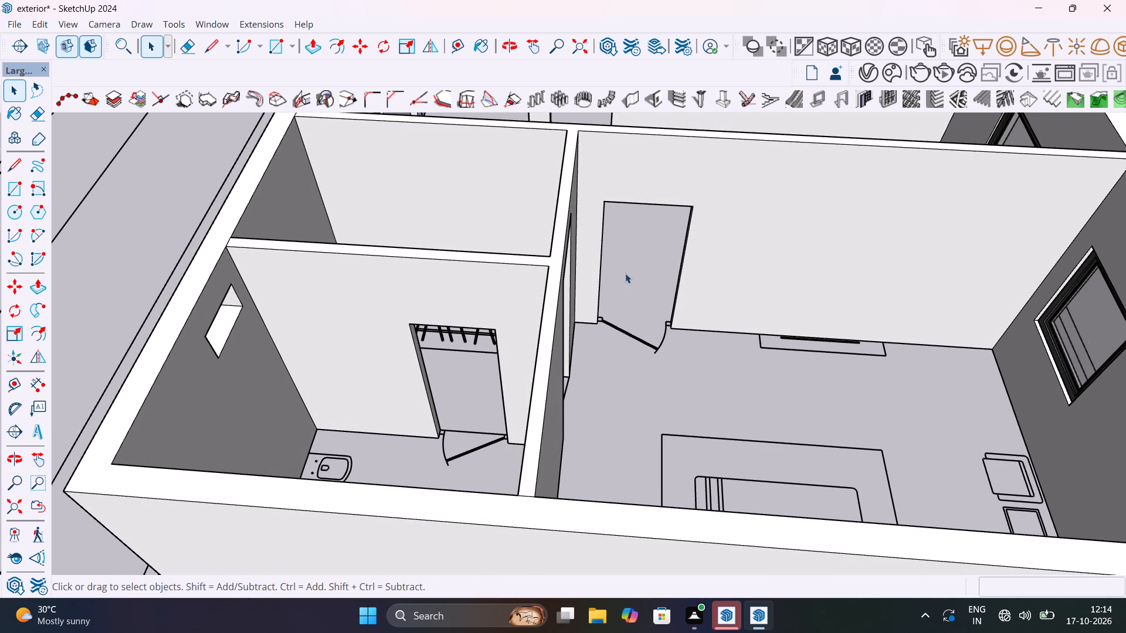
pyautogui.scroll(-5, 638, 314)
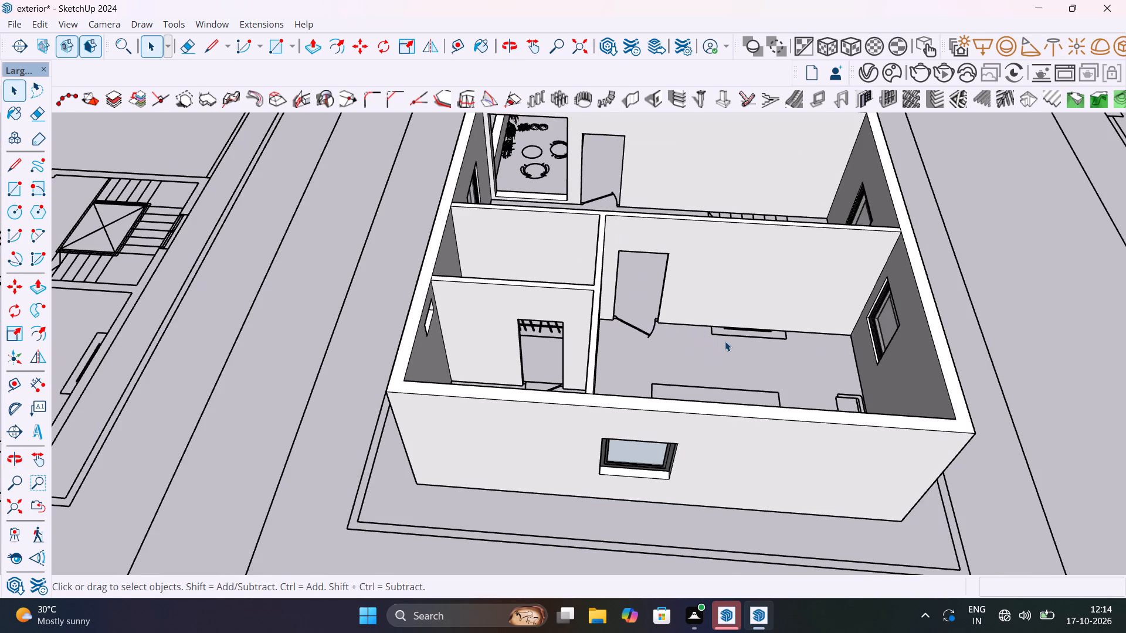
pyautogui.moveTo(724, 340); pyautogui.dragTo(284, 290, button='middle')
pyautogui.scroll(-7, 686, 295)
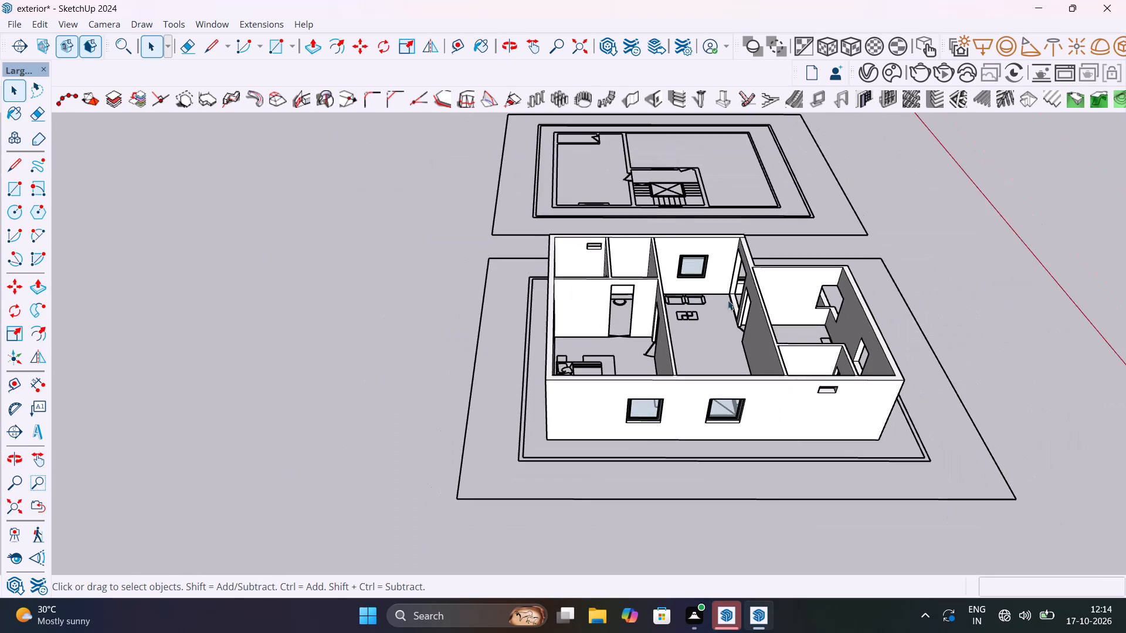
pyautogui.moveTo(754, 303); pyautogui.dragTo(484, 218, button='middle')
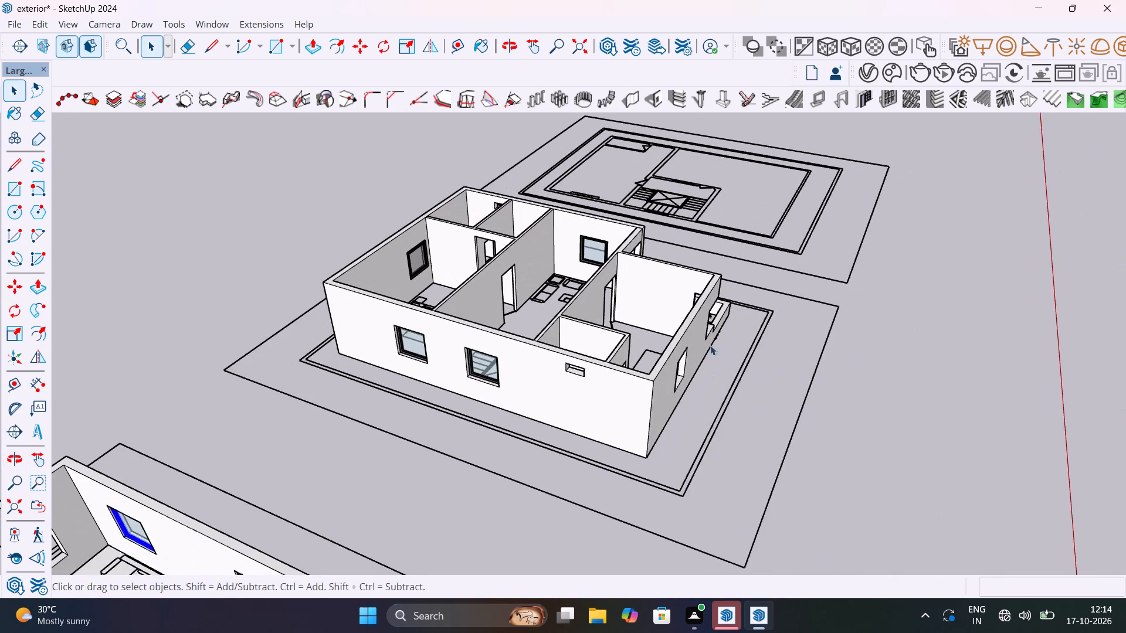
pyautogui.scroll(5, 727, 363)
pyautogui.moveTo(733, 366); pyautogui.dragTo(485, 312, button='middle')
pyautogui.scroll(-6, 502, 325)
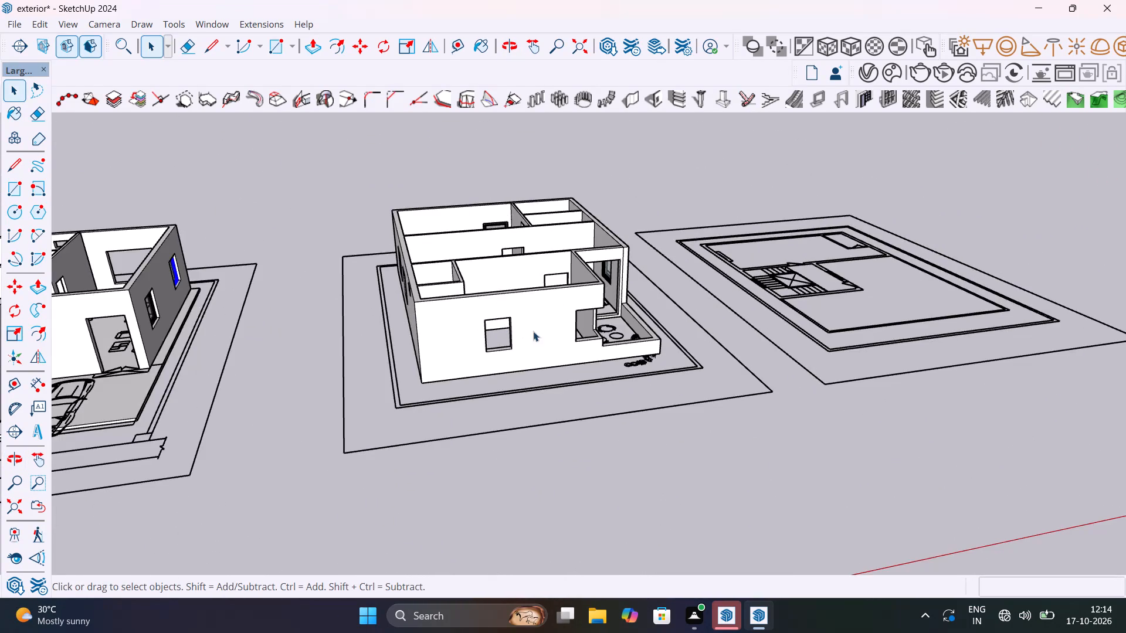
pyautogui.keyDown('shift'); pyautogui.moveTo(563, 343); pyautogui.dragTo(589, 345, button='middle'); pyautogui.keyUp('shift')
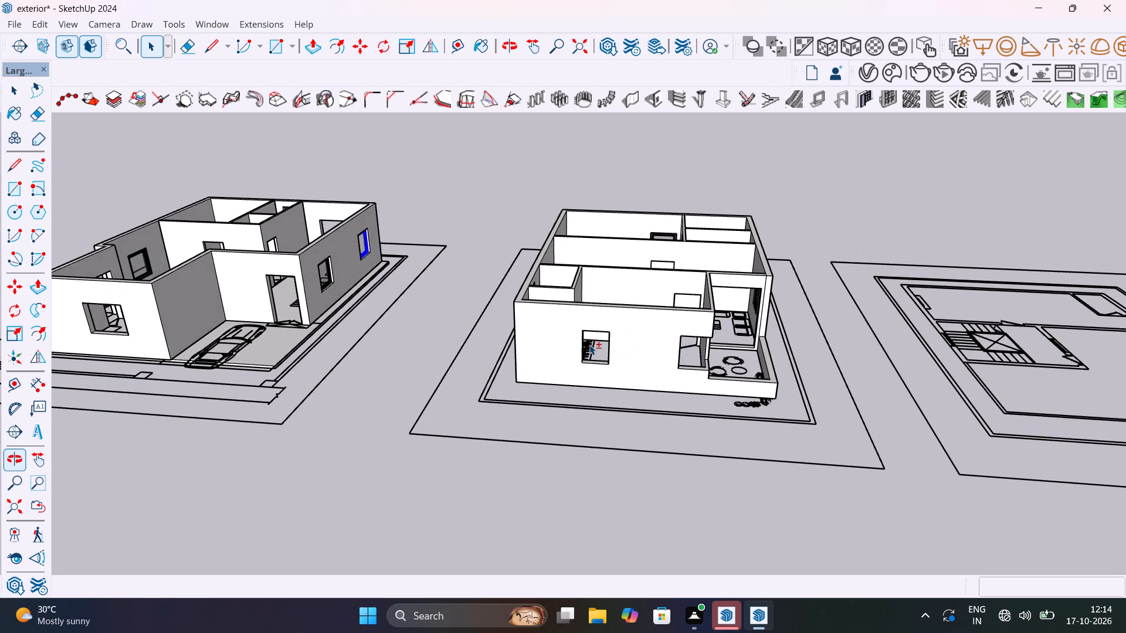
pyautogui.click(478, 239)
pyautogui.scroll(2, 581, 359)
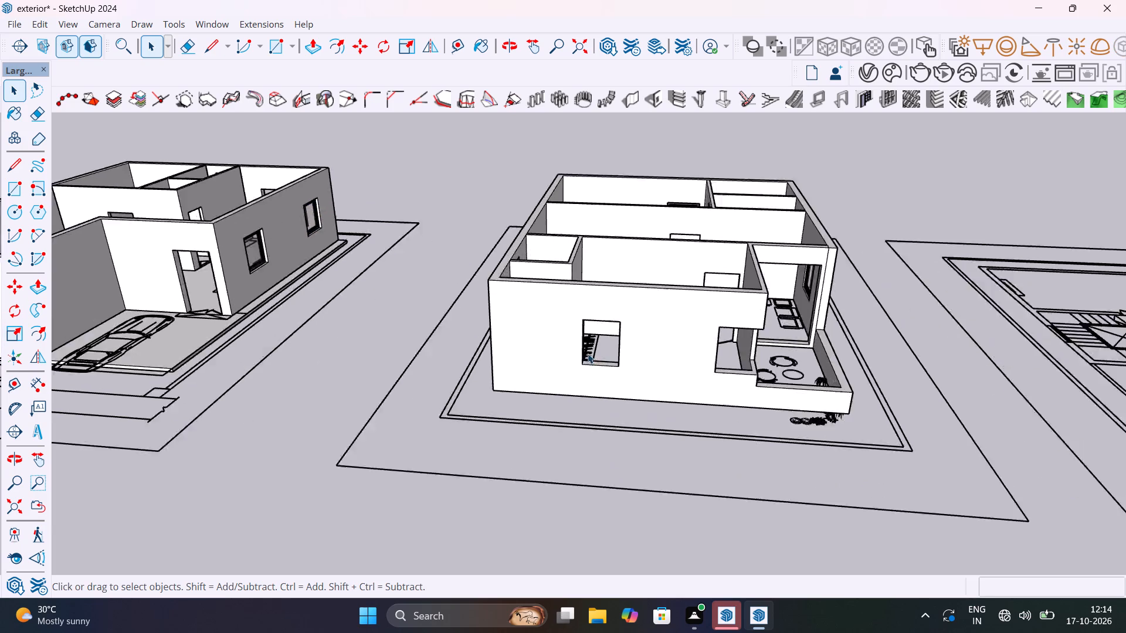
# Draw a line about 3' 4 1/2" along the middle of the balcony building's corner opening sill, on its outer-wall side.
pyautogui.scroll(7, 588, 353)
pyautogui.moveTo(663, 363); pyautogui.dragTo(377, 285, button='middle')
pyautogui.keyDown('shift'); pyautogui.moveTo(583, 312); pyautogui.dragTo(548, 325, button='middle'); pyautogui.keyUp('shift')
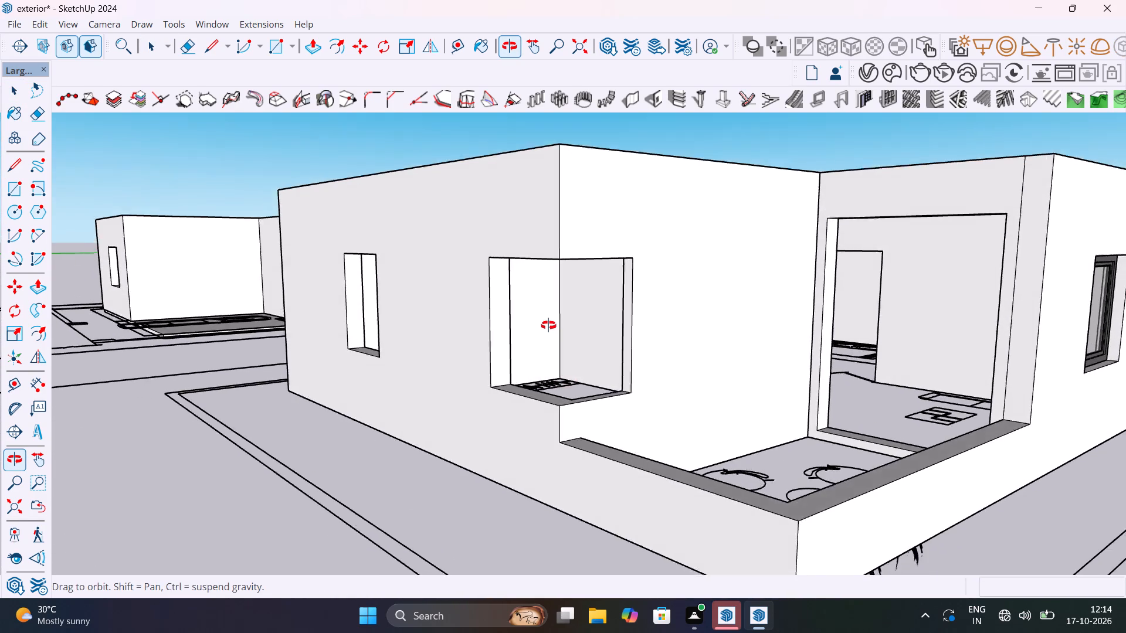
pyautogui.keyDown('shift'); pyautogui.moveTo(548, 325); pyautogui.dragTo(533, 363, button='middle'); pyautogui.keyUp('shift')
pyautogui.scroll(5, 517, 411)
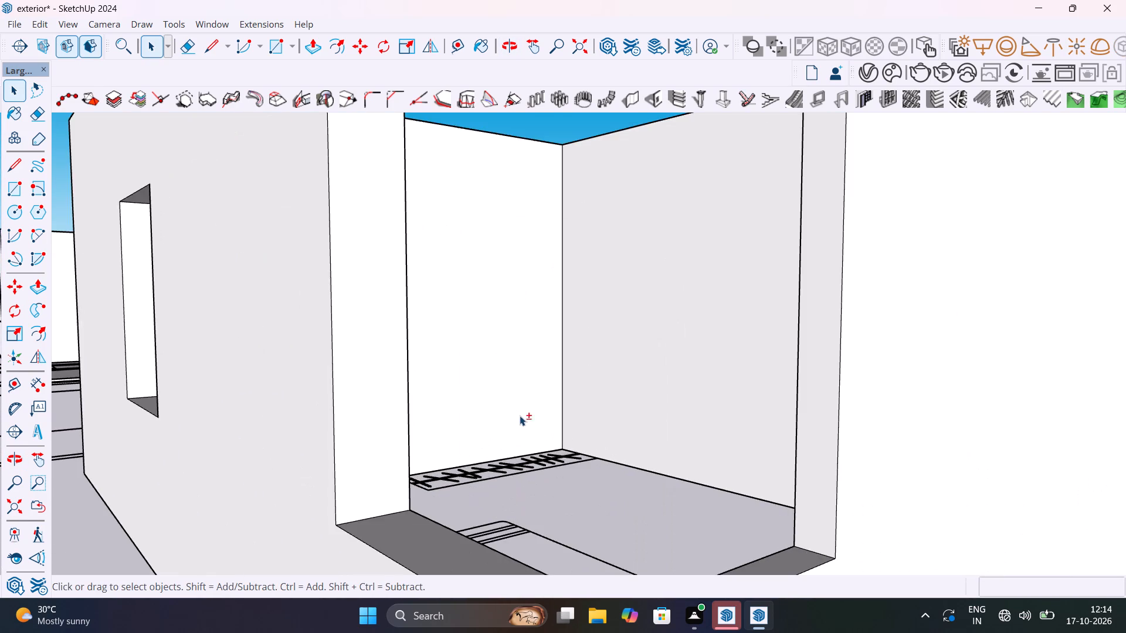
pyautogui.keyDown('shift'); pyautogui.moveTo(520, 415); pyautogui.dragTo(548, 512, button='middle'); pyautogui.keyUp('shift')
pyautogui.scroll(-5, 590, 398)
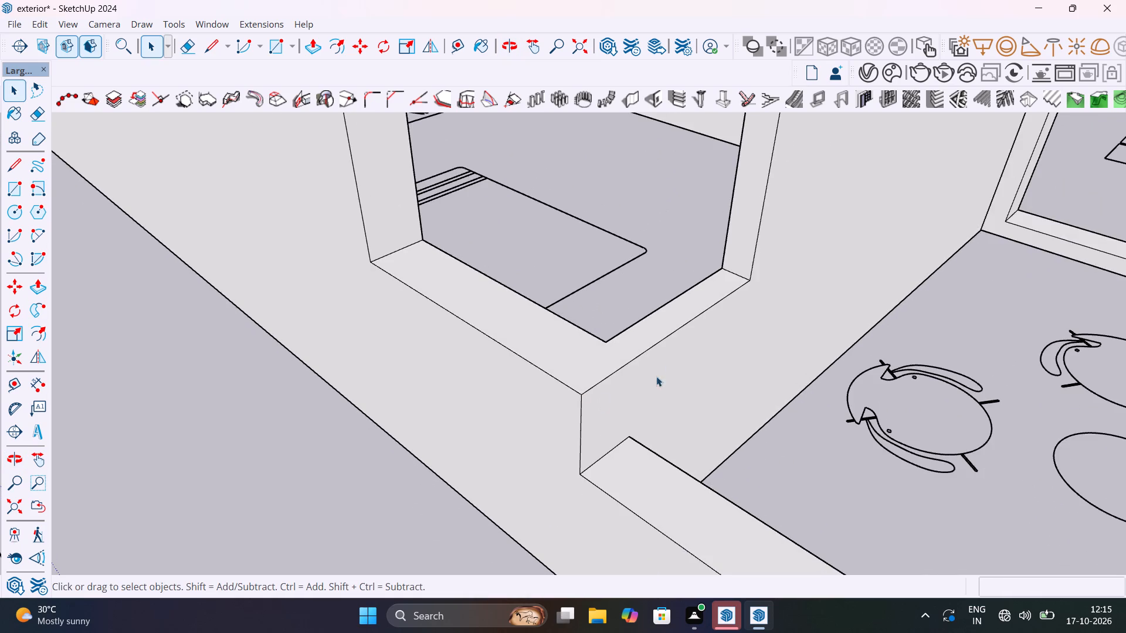
pyautogui.moveTo(705, 394); pyautogui.dragTo(737, 447, button='middle')
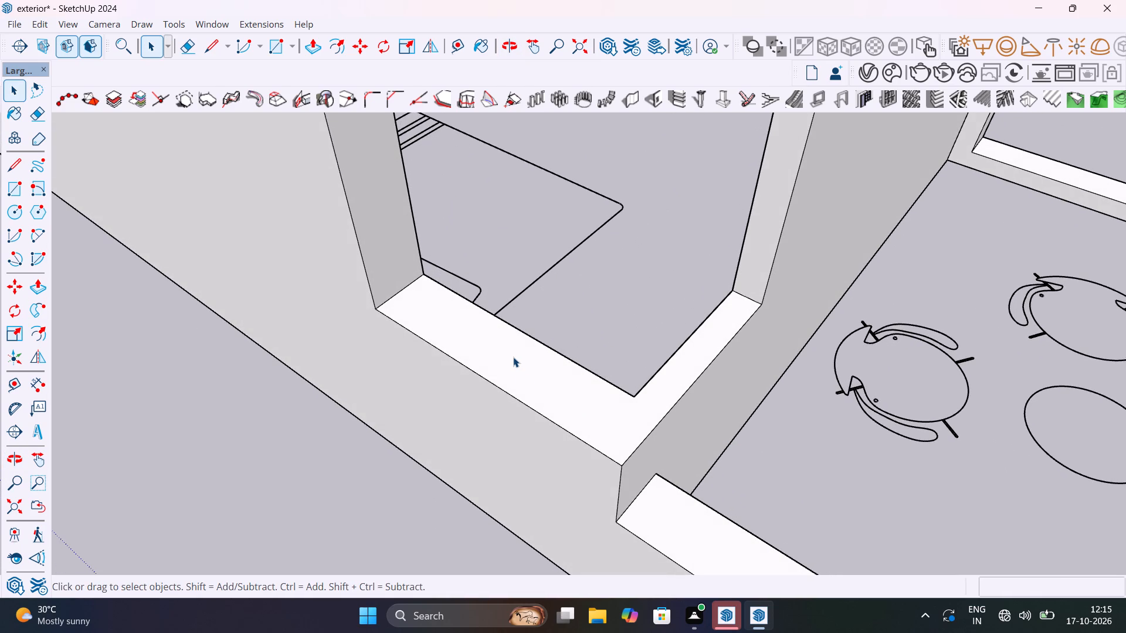
pyautogui.press('l')
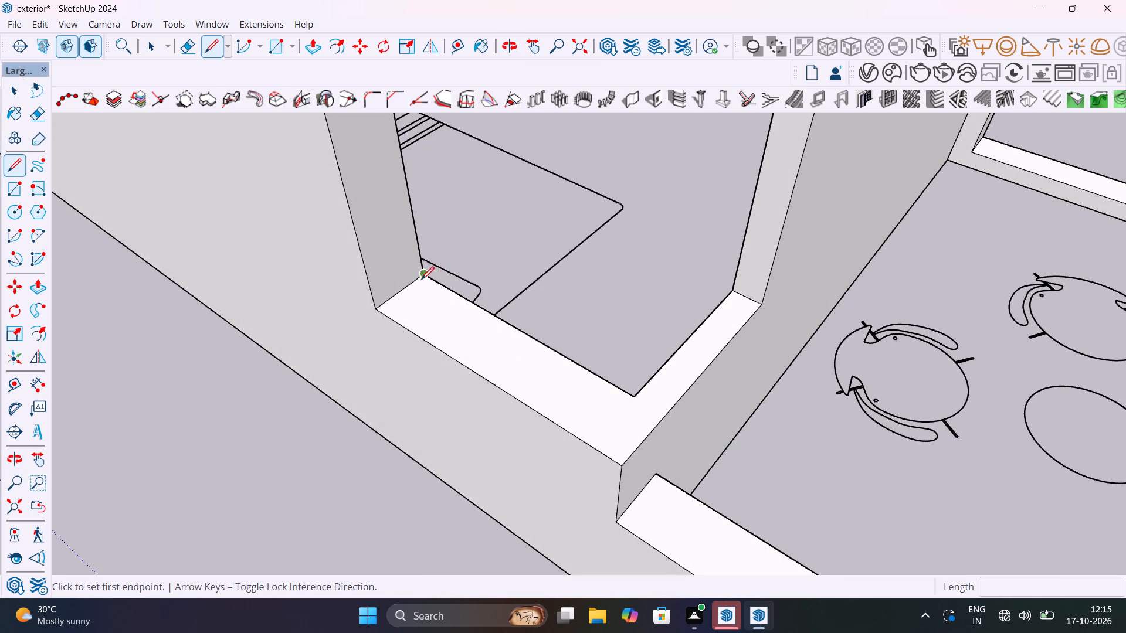
pyautogui.click(403, 287)
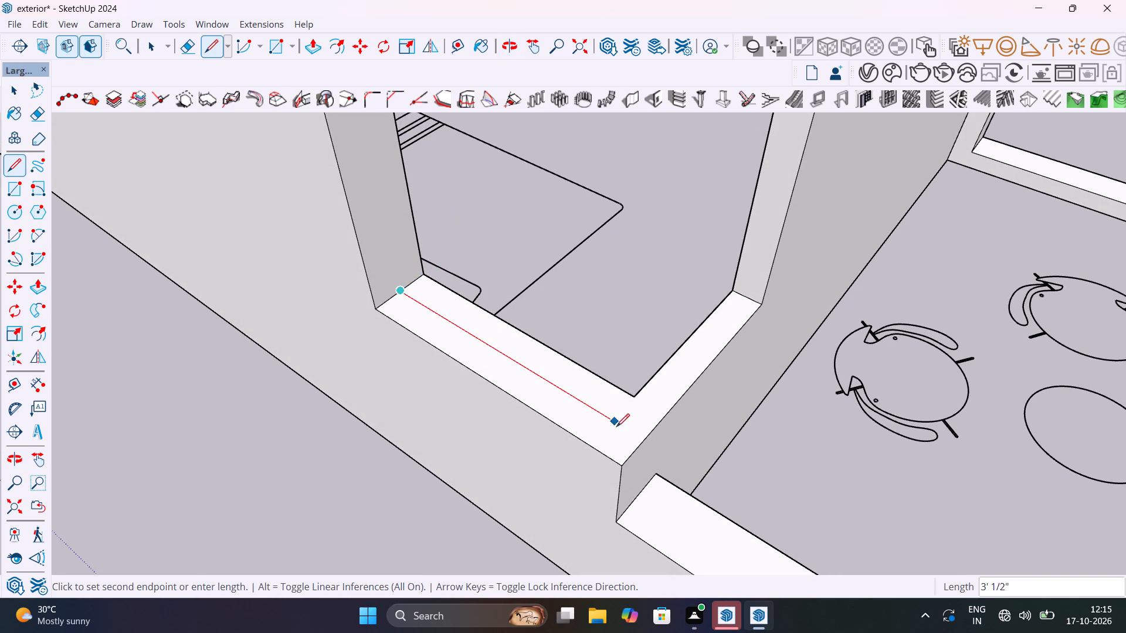
pyautogui.click(644, 438)
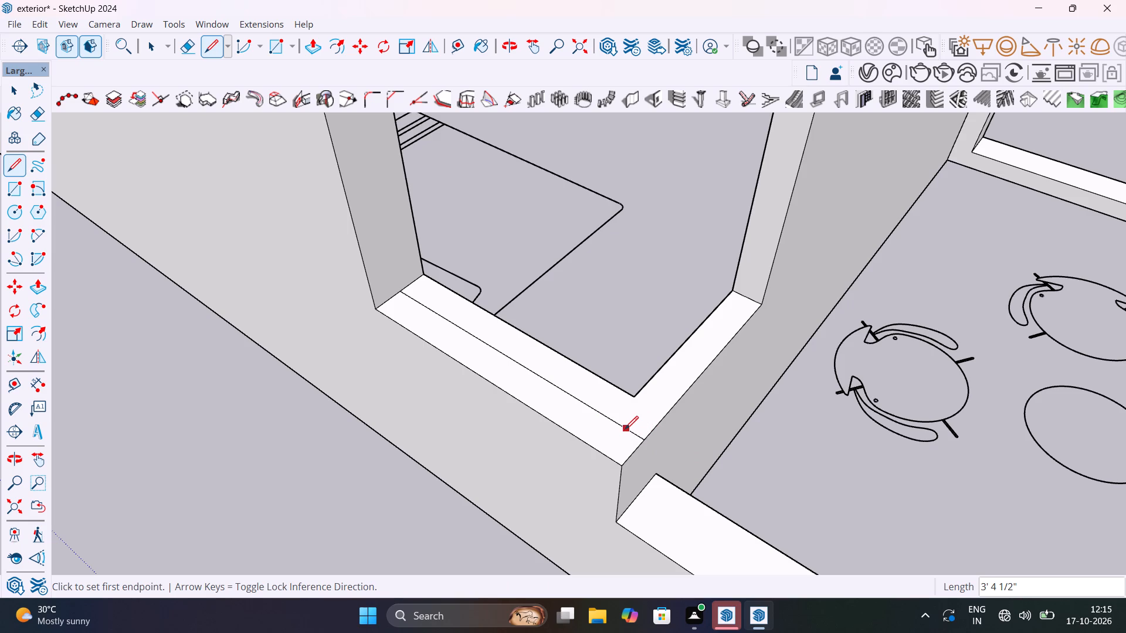
# Draw a midline about 2' 4 1/2" along the corner sill's balcony side to meet the first line, and delete the overrunning stub.
pyautogui.click(625, 429)
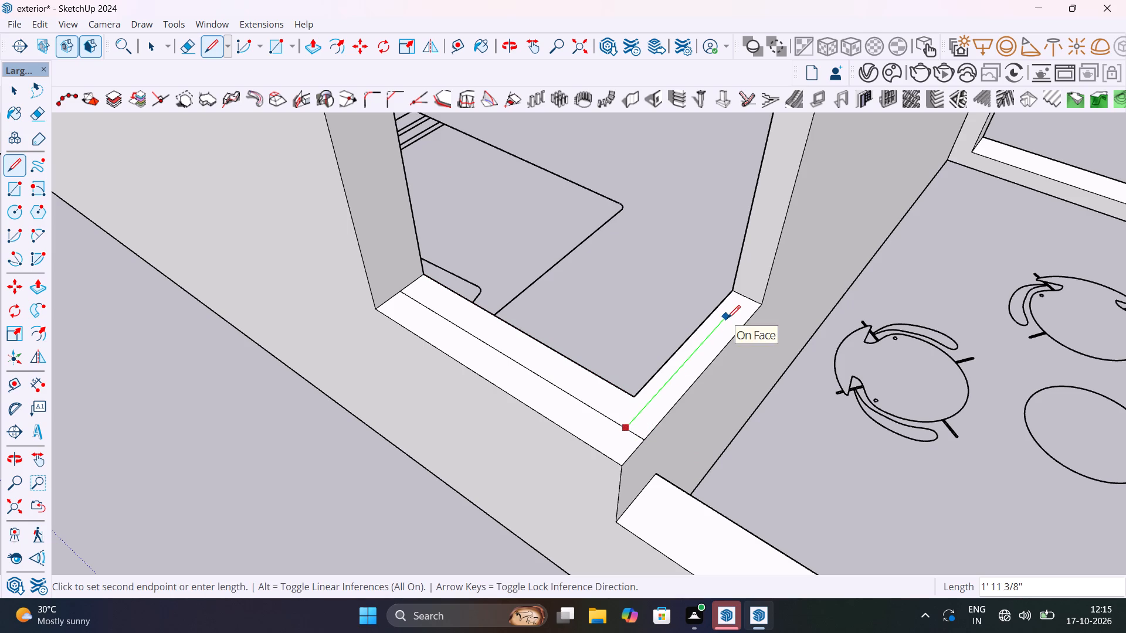
pyautogui.press('Escape')
pyautogui.click(744, 298)
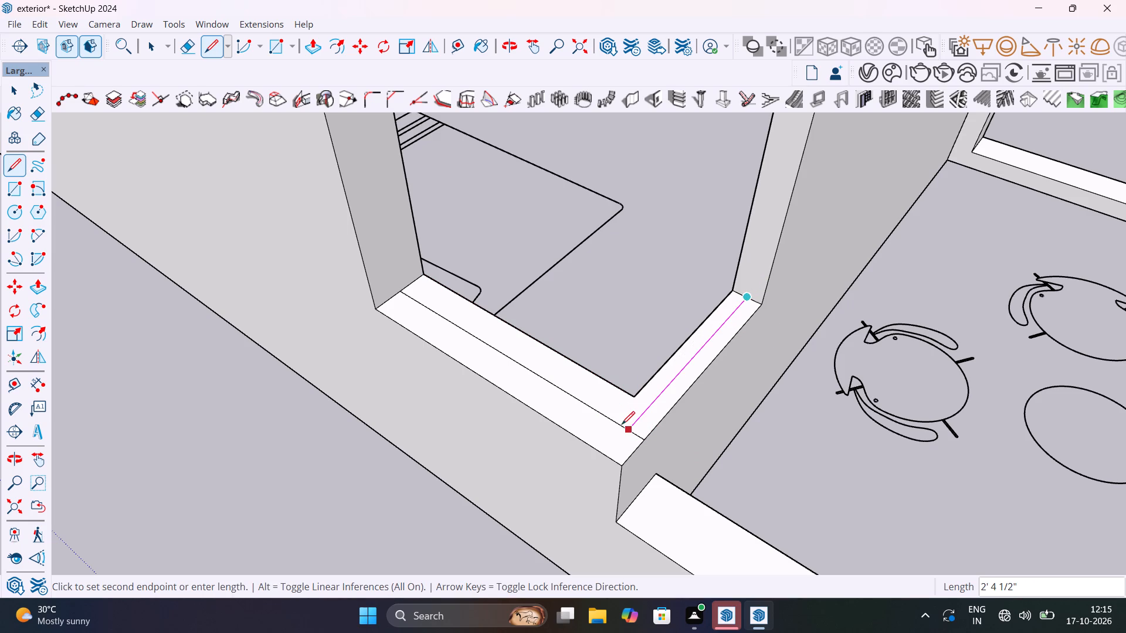
pyautogui.click(629, 430)
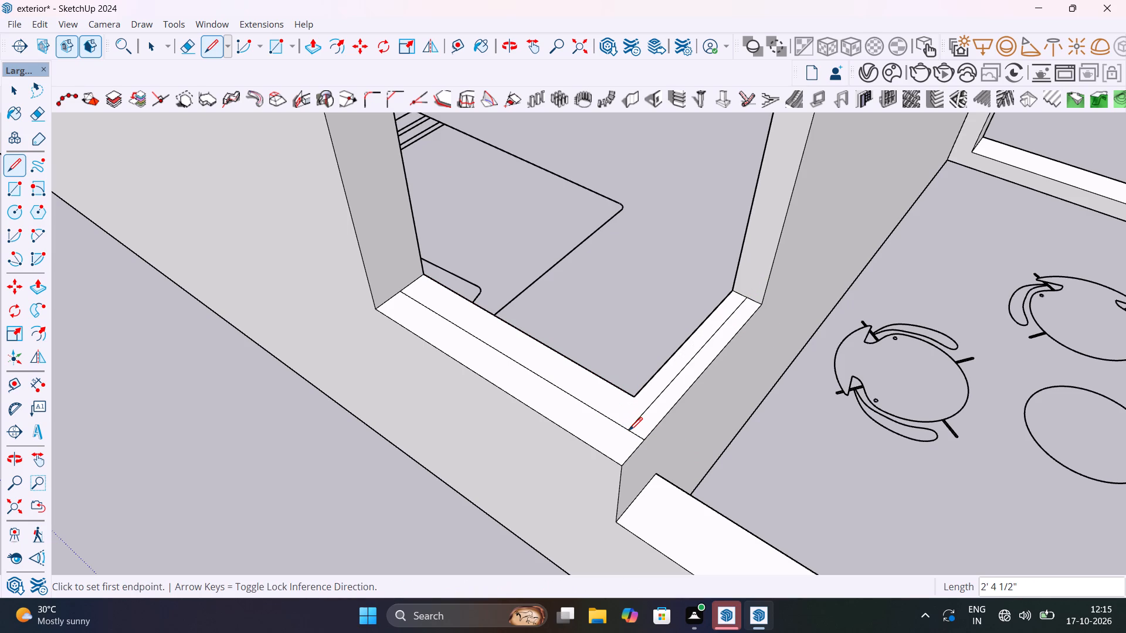
pyautogui.press('space')
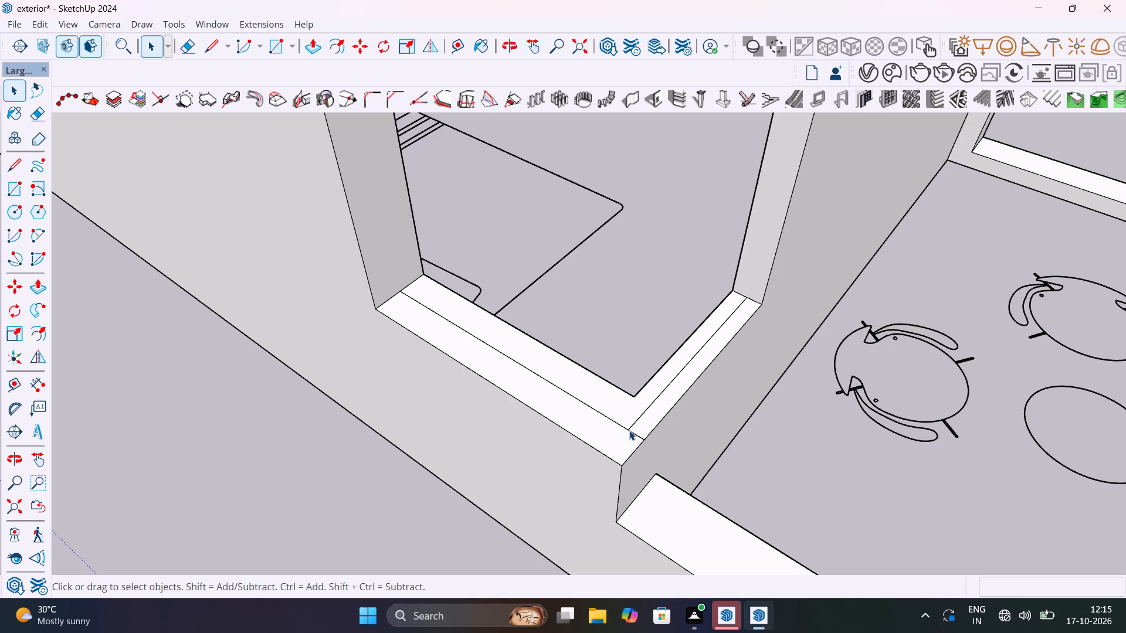
pyautogui.click(634, 433)
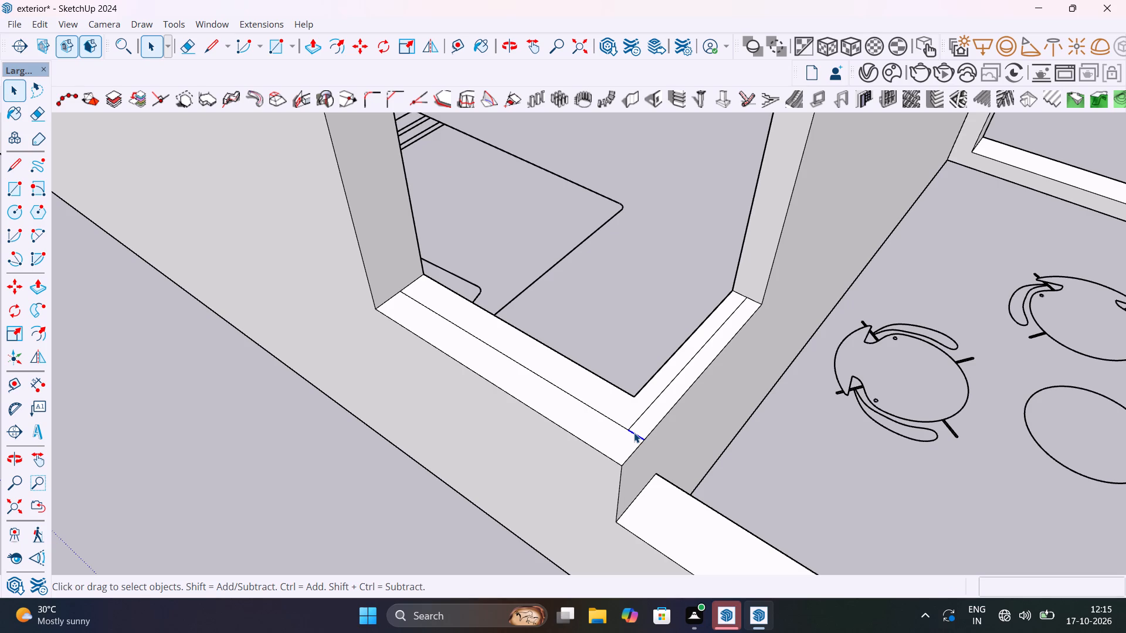
pyautogui.press('Delete')
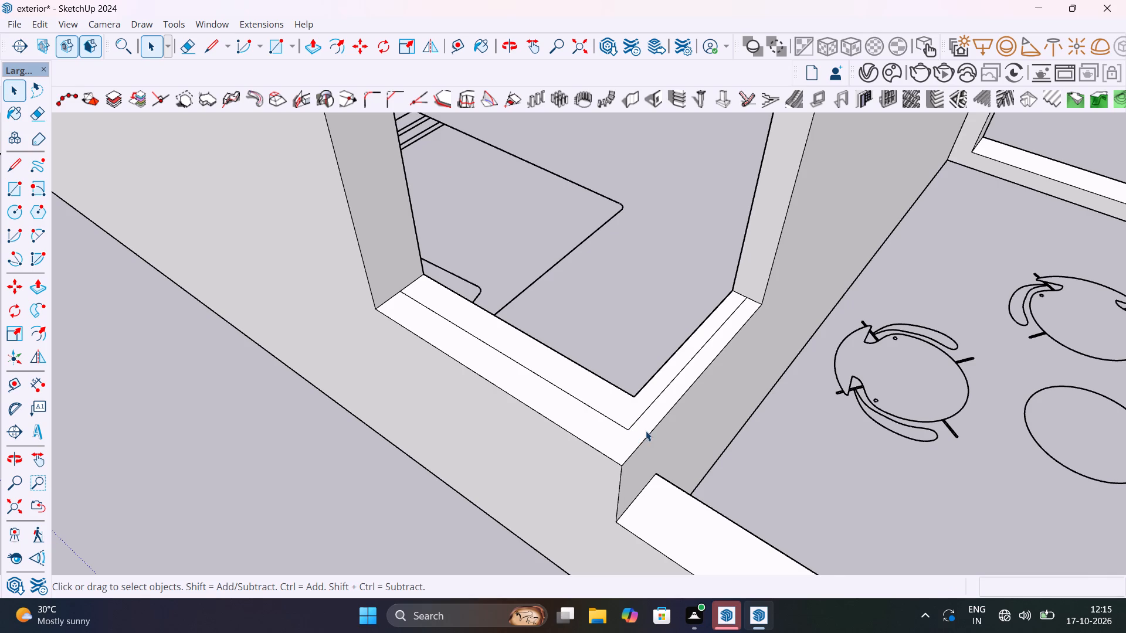
# Copy the two sill midlines 4' straight up onto the underside of the corner opening's head.
pyautogui.scroll(-4, 646, 431)
pyautogui.moveTo(647, 426); pyautogui.dragTo(608, 506, button='middle')
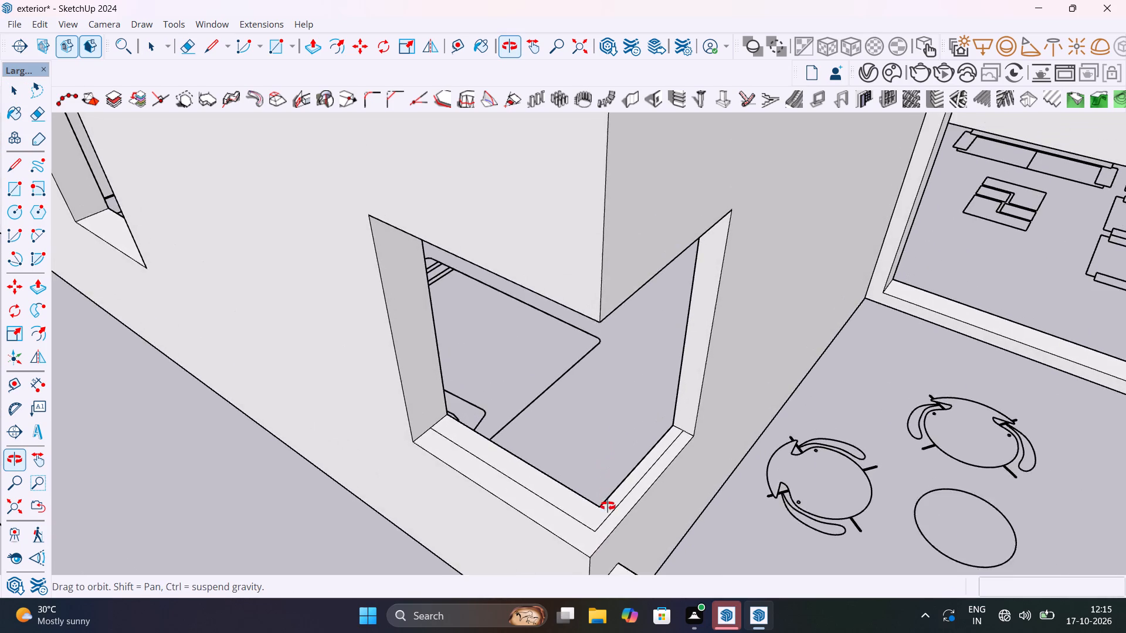
pyautogui.moveTo(608, 506); pyautogui.dragTo(690, 397, button='middle')
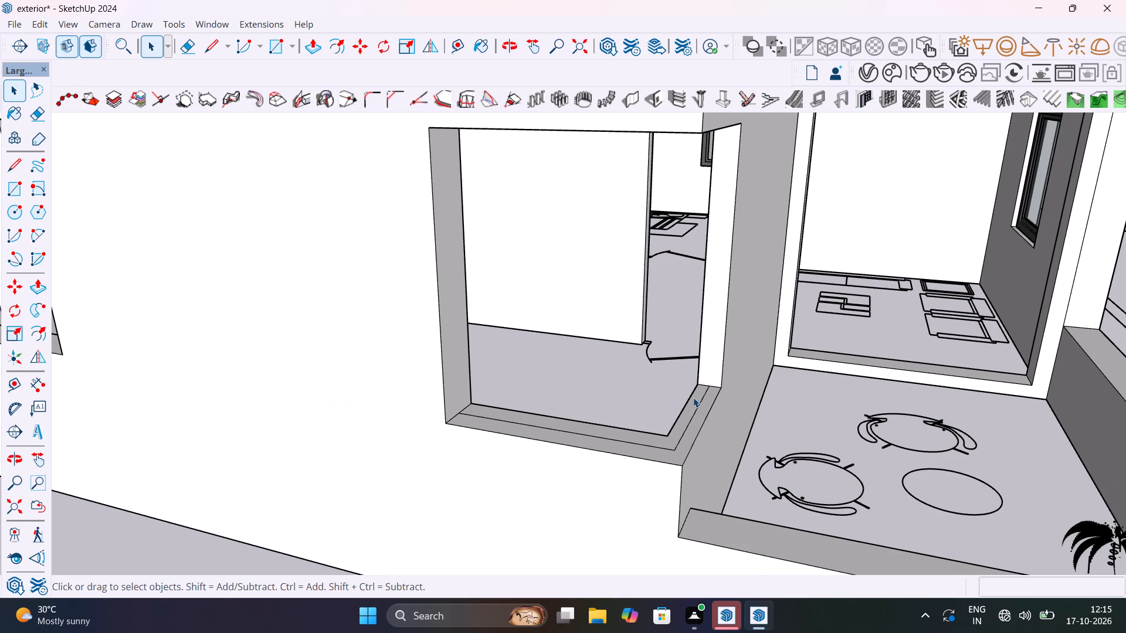
pyautogui.click(702, 404)
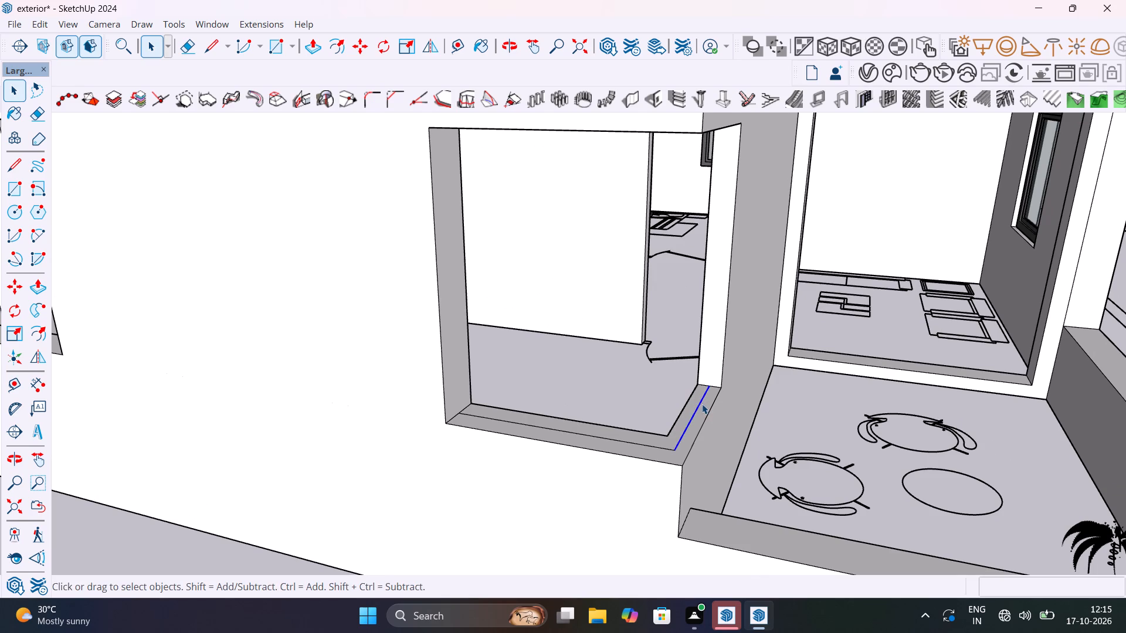
pyautogui.keyDown('shift'); pyautogui.click(658, 447); pyautogui.keyUp('shift')
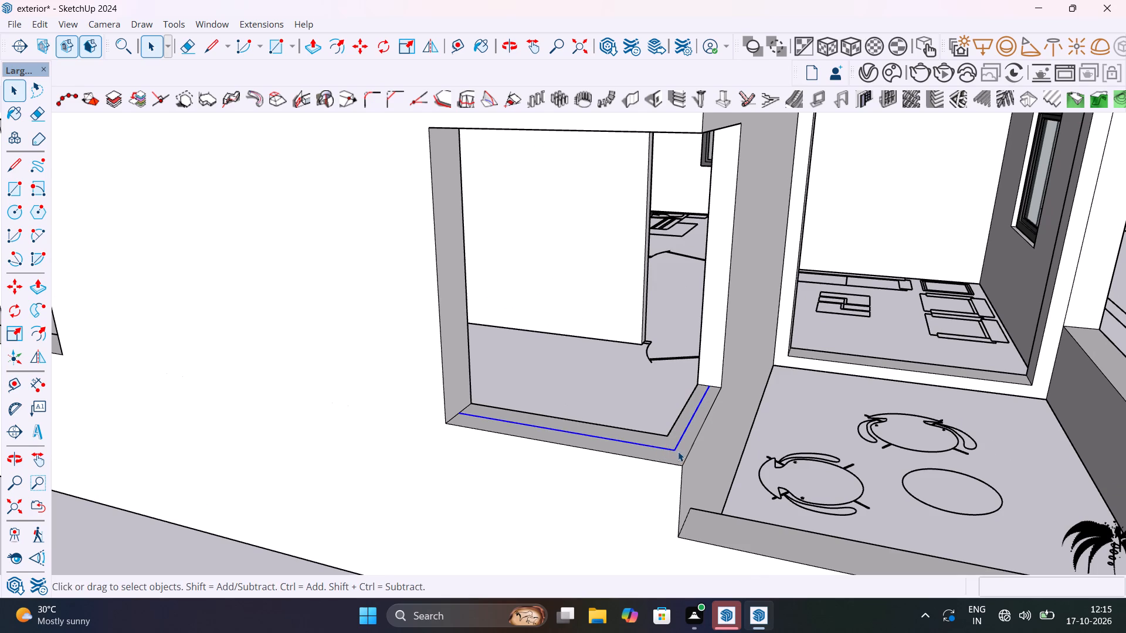
pyautogui.moveTo(678, 451); pyautogui.dragTo(588, 518, button='middle')
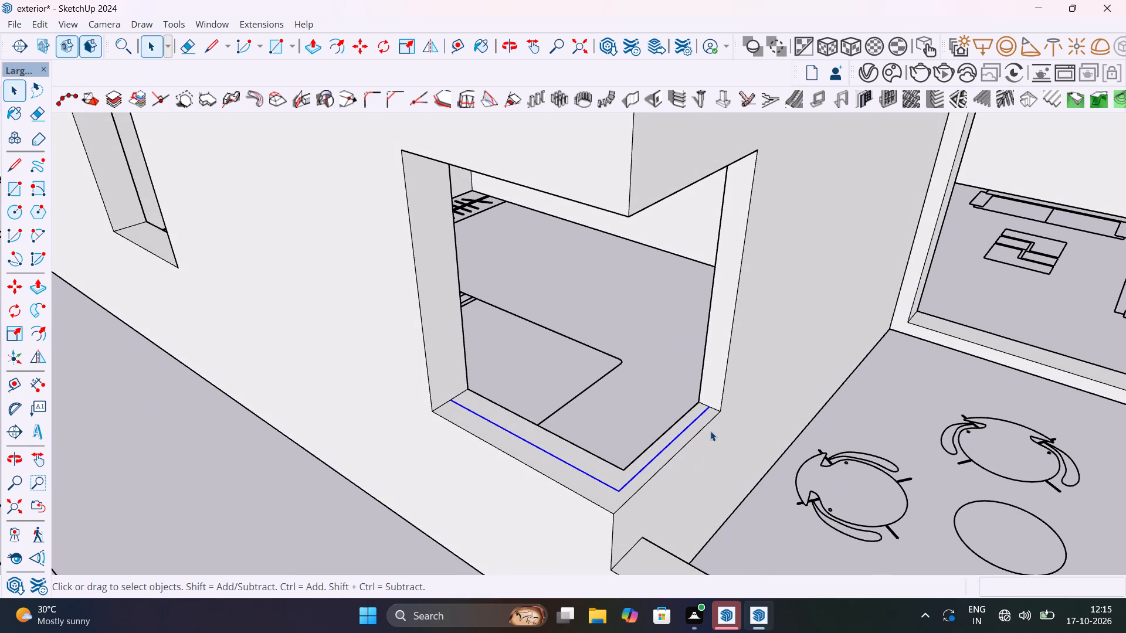
pyautogui.press('m')
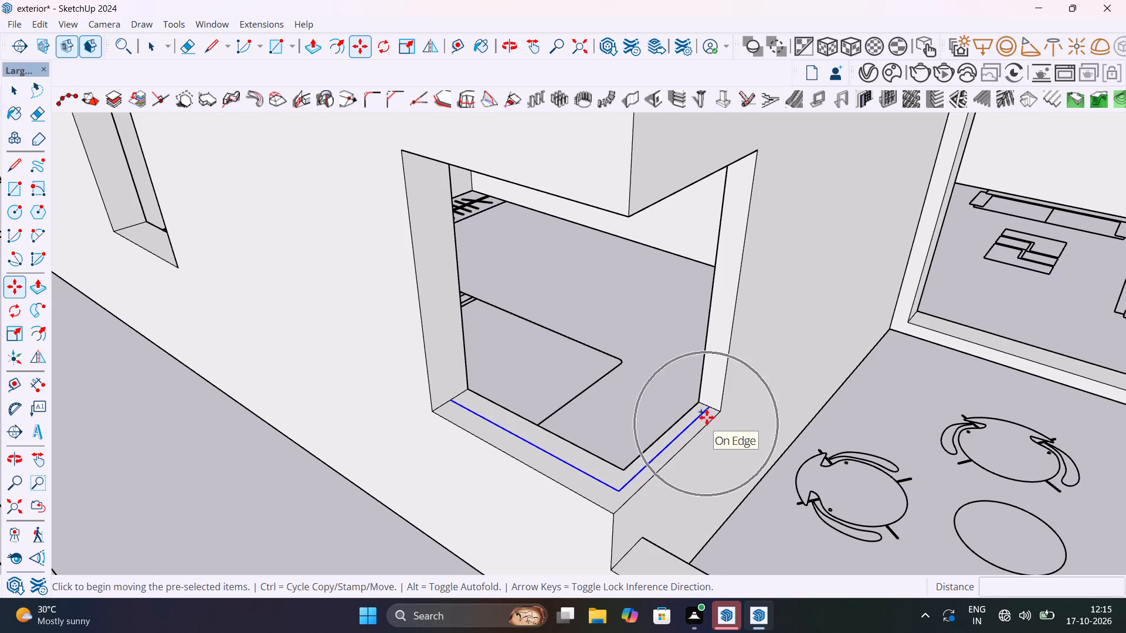
pyautogui.click(710, 408)
pyautogui.scroll(-8, 705, 345)
pyautogui.keyDown('shift'); pyautogui.moveTo(706, 345); pyautogui.dragTo(717, 431, button='middle'); pyautogui.keyUp('shift')
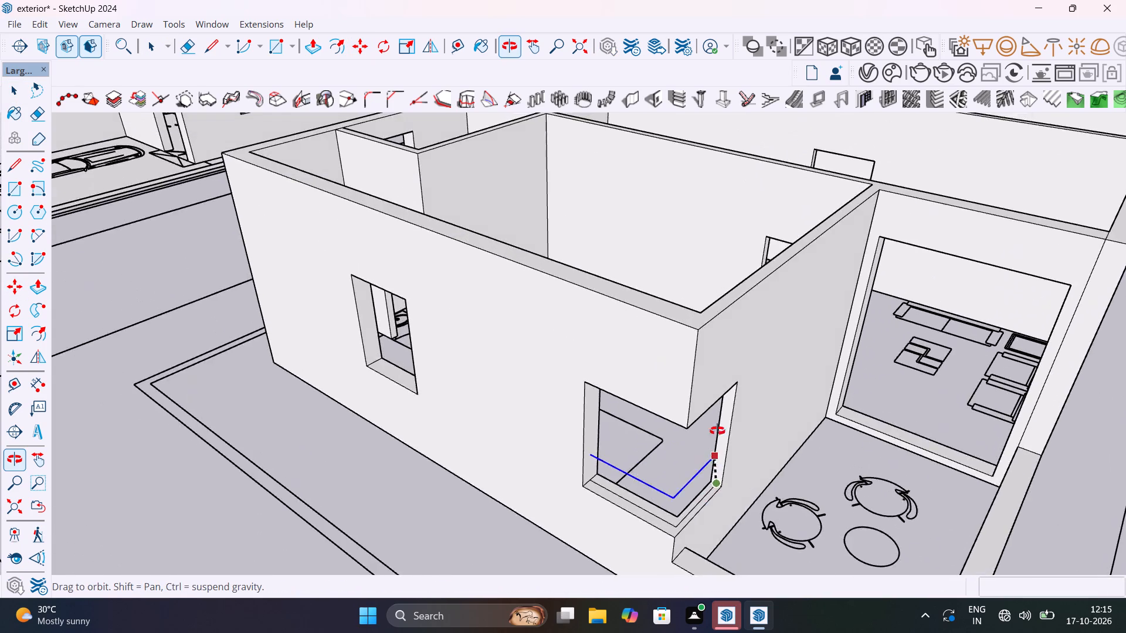
pyautogui.keyDown('shift'); pyautogui.moveTo(717, 431); pyautogui.dragTo(723, 370, button='middle'); pyautogui.keyUp('shift')
pyautogui.scroll(4, 737, 285)
pyautogui.moveTo(737, 281); pyautogui.dragTo(752, 213, button='middle')
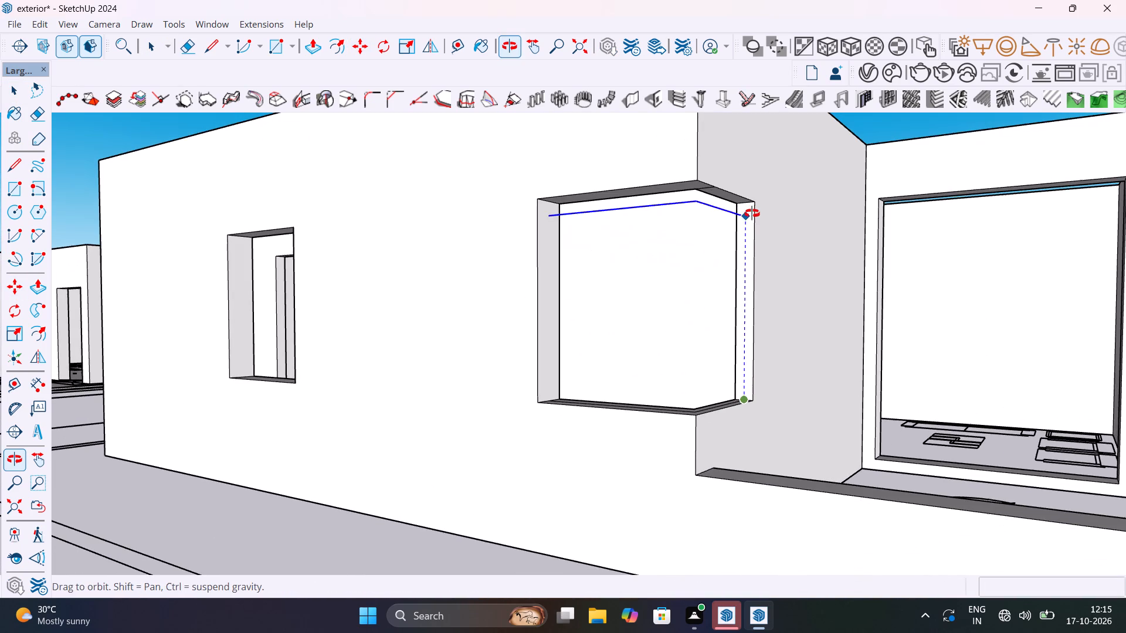
pyautogui.moveTo(752, 213); pyautogui.dragTo(752, 213, button='middle')
pyautogui.scroll(6, 749, 206)
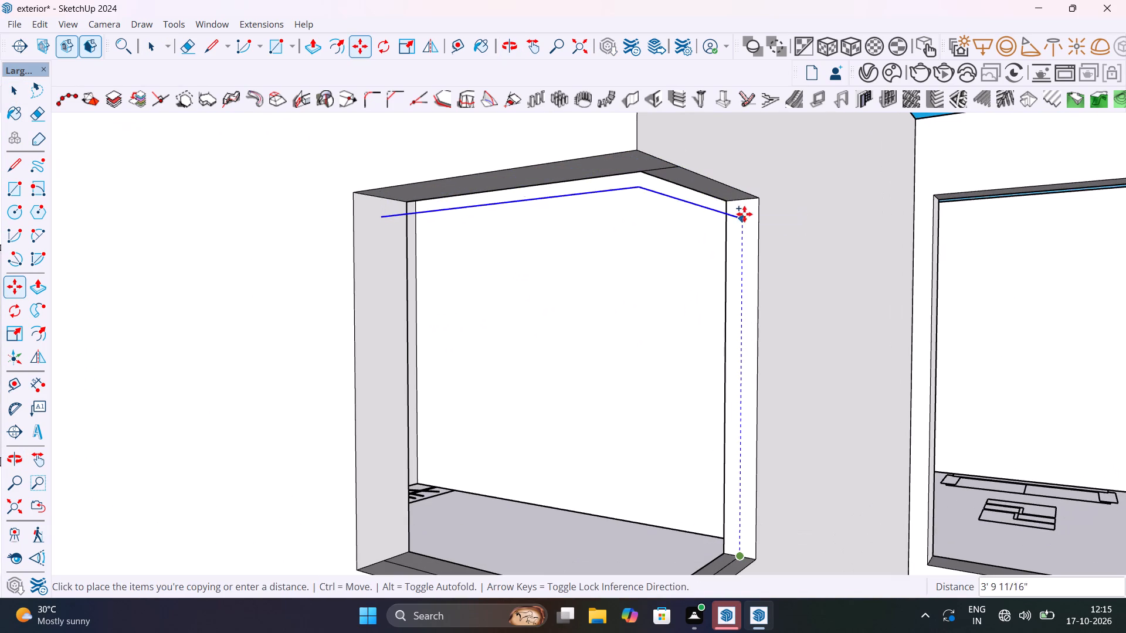
pyautogui.keyDown('shift'); pyautogui.moveTo(742, 206); pyautogui.dragTo(737, 294, button='middle'); pyautogui.keyUp('shift')
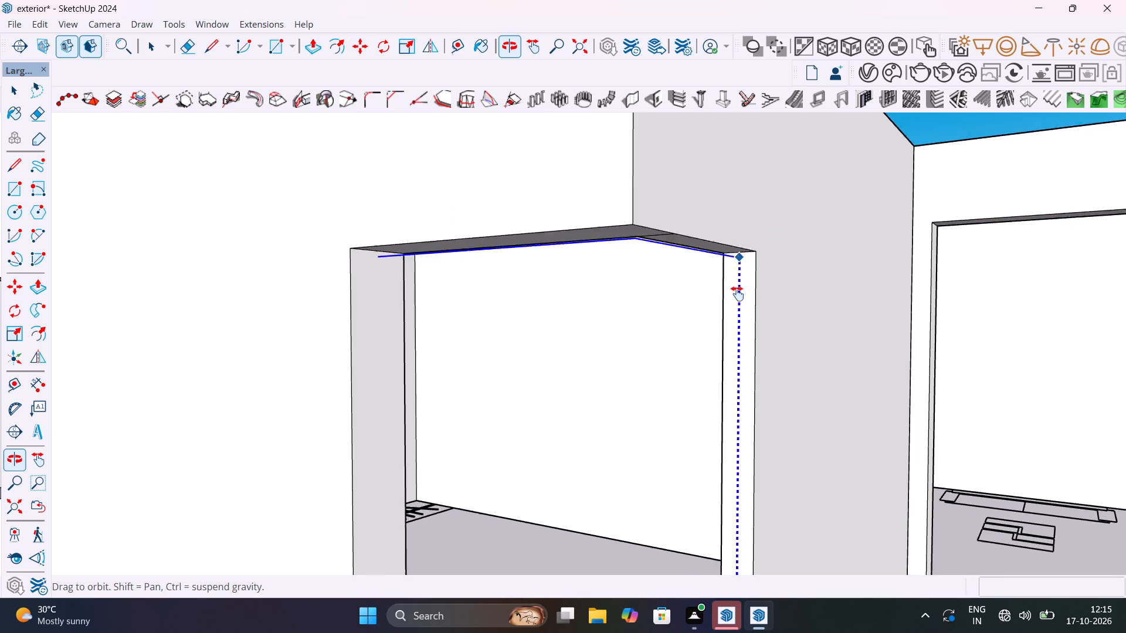
pyautogui.keyDown('shift'); pyautogui.moveTo(737, 294); pyautogui.dragTo(764, 220, button='middle'); pyautogui.keyUp('shift')
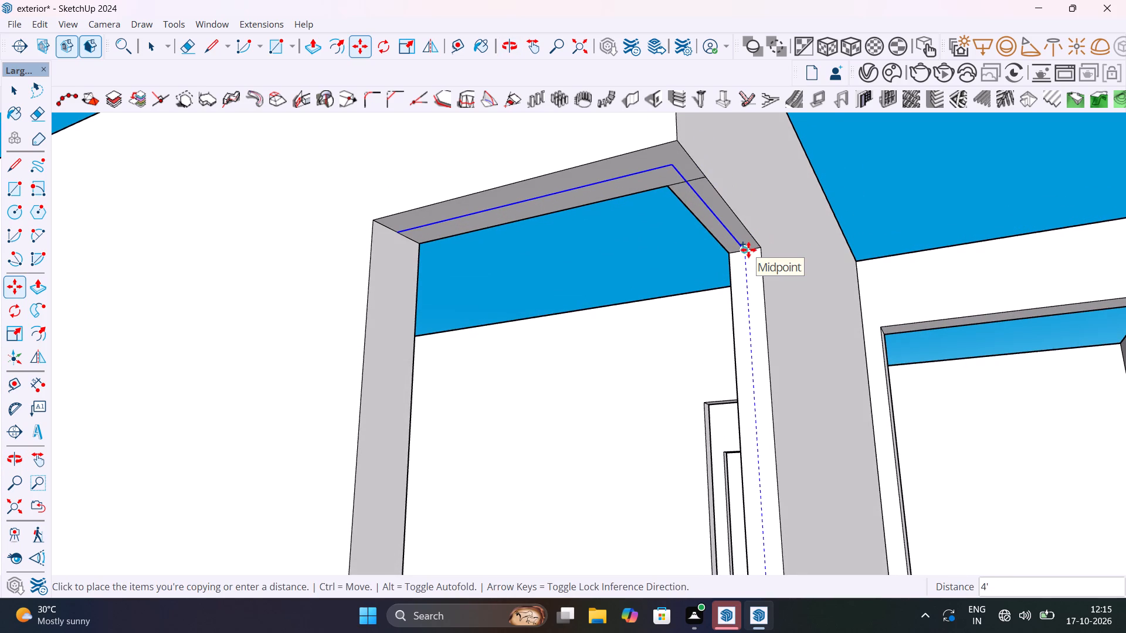
pyautogui.click(748, 250)
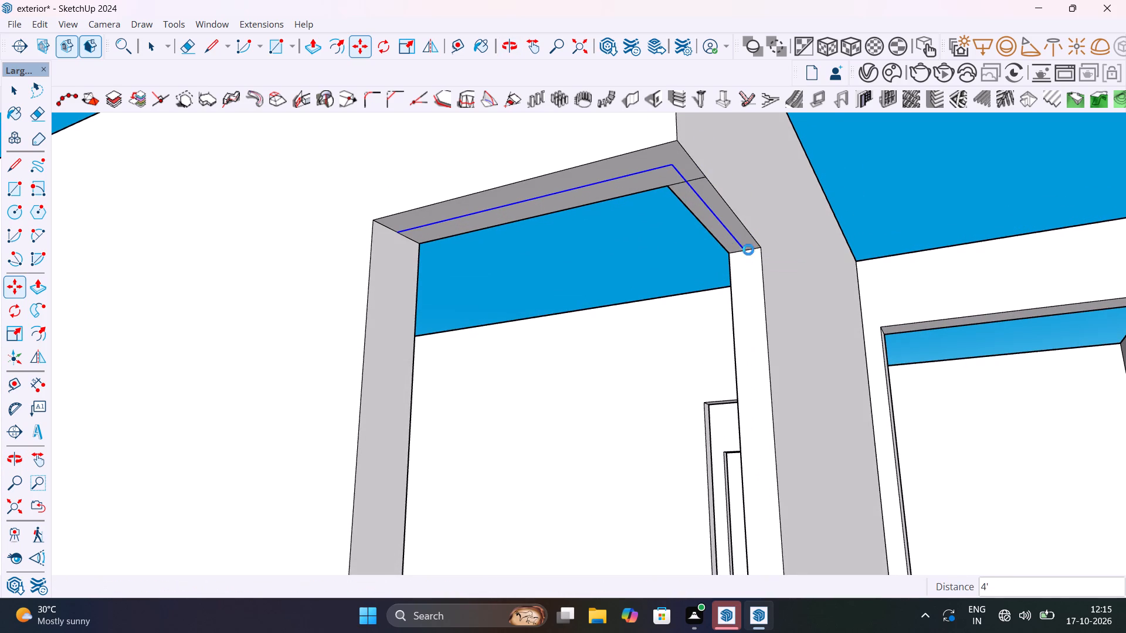
pyautogui.press('space')
# Delete both pieces of the stray edge crossing the corner opening's head underside near the corner.
pyautogui.click(677, 183)
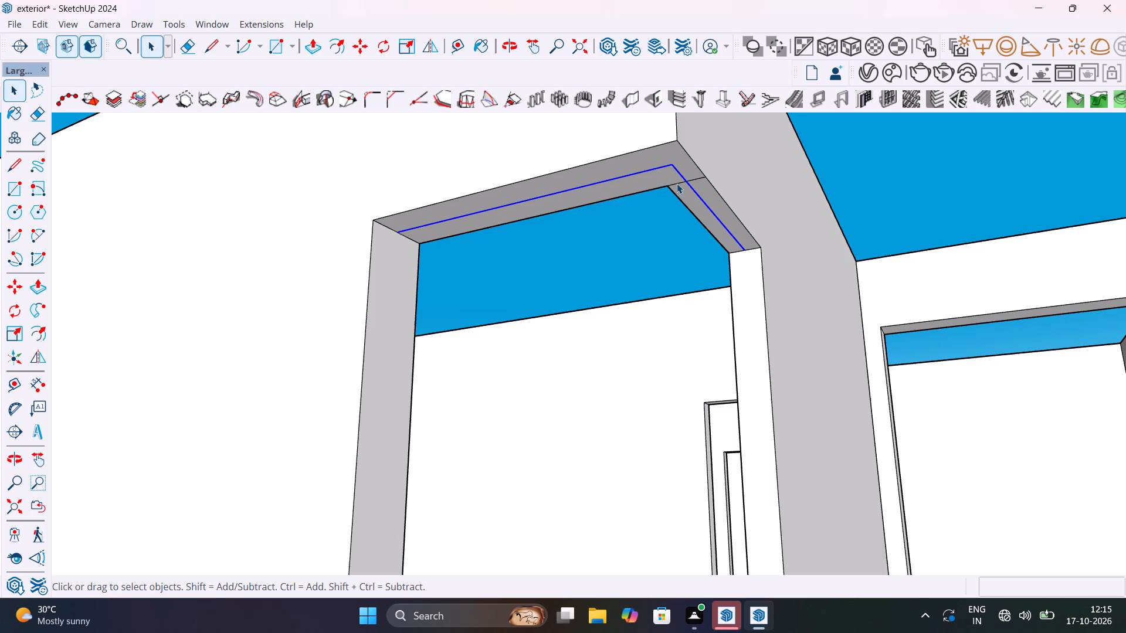
pyautogui.press('Delete')
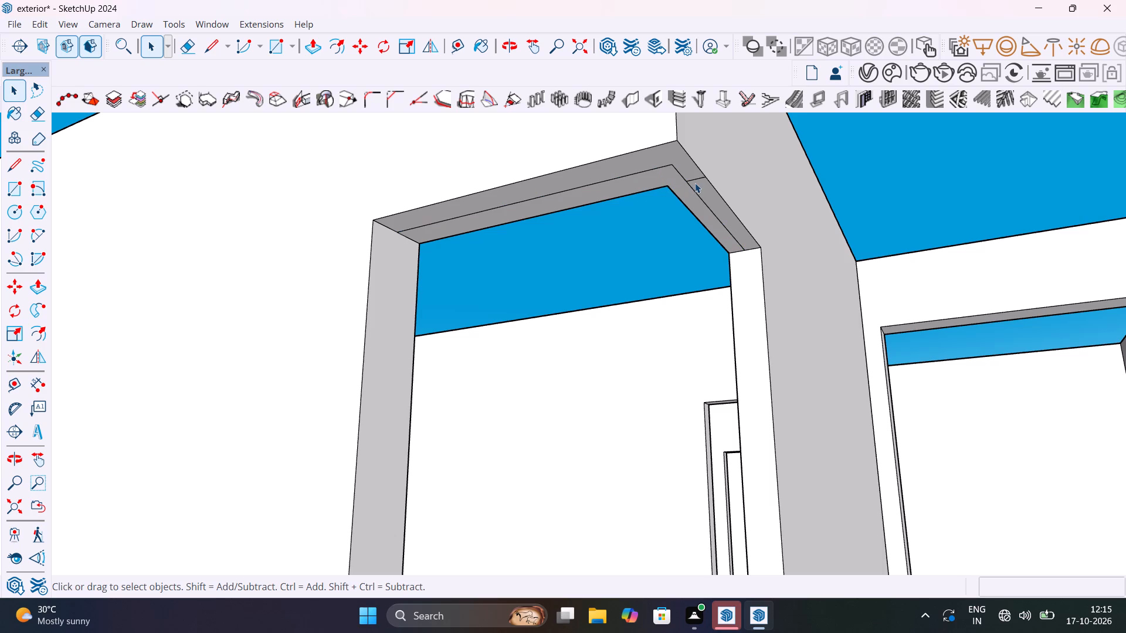
pyautogui.click(695, 182)
pyautogui.press('Delete')
pyautogui.scroll(-6, 714, 261)
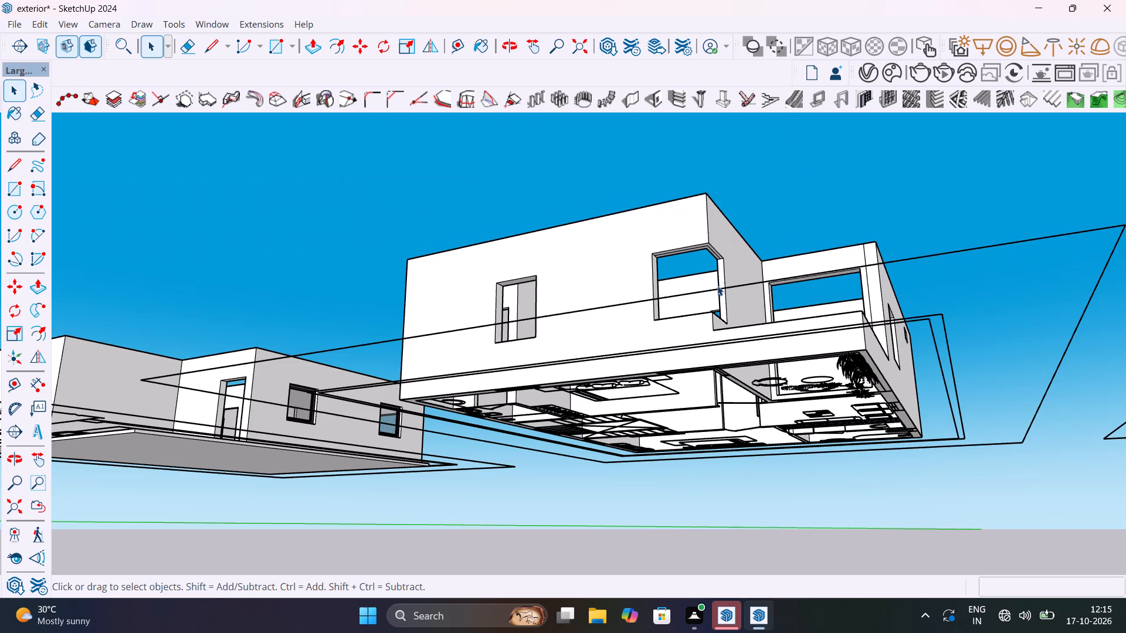
# Draw a vertical midline about 4' high on the corner opening's balcony-side jamb, joining the sill midline to the head midline.
pyautogui.moveTo(718, 315); pyautogui.dragTo(662, 451, button='middle')
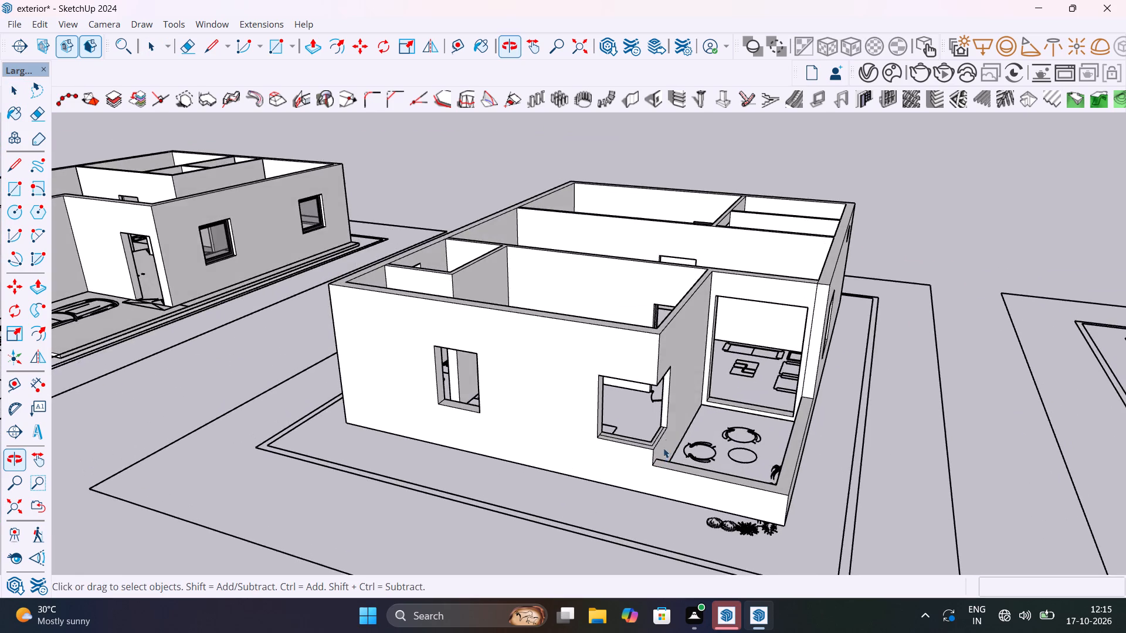
pyautogui.scroll(17, 665, 430)
pyautogui.moveTo(674, 429); pyautogui.dragTo(741, 427, button='middle')
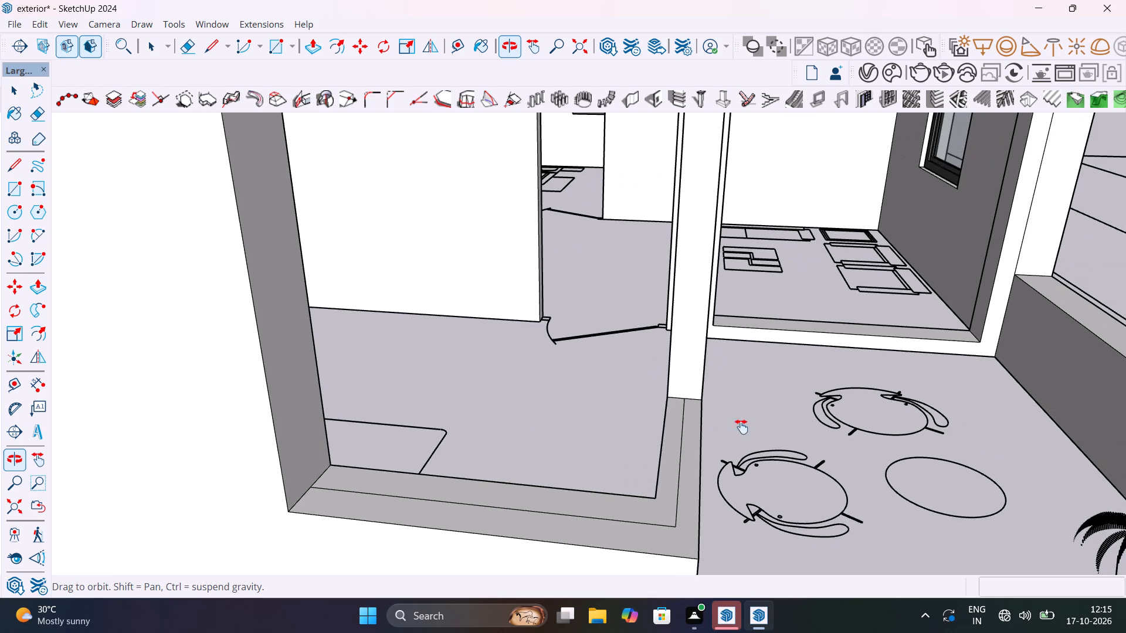
pyautogui.moveTo(741, 427); pyautogui.dragTo(649, 520, button='middle')
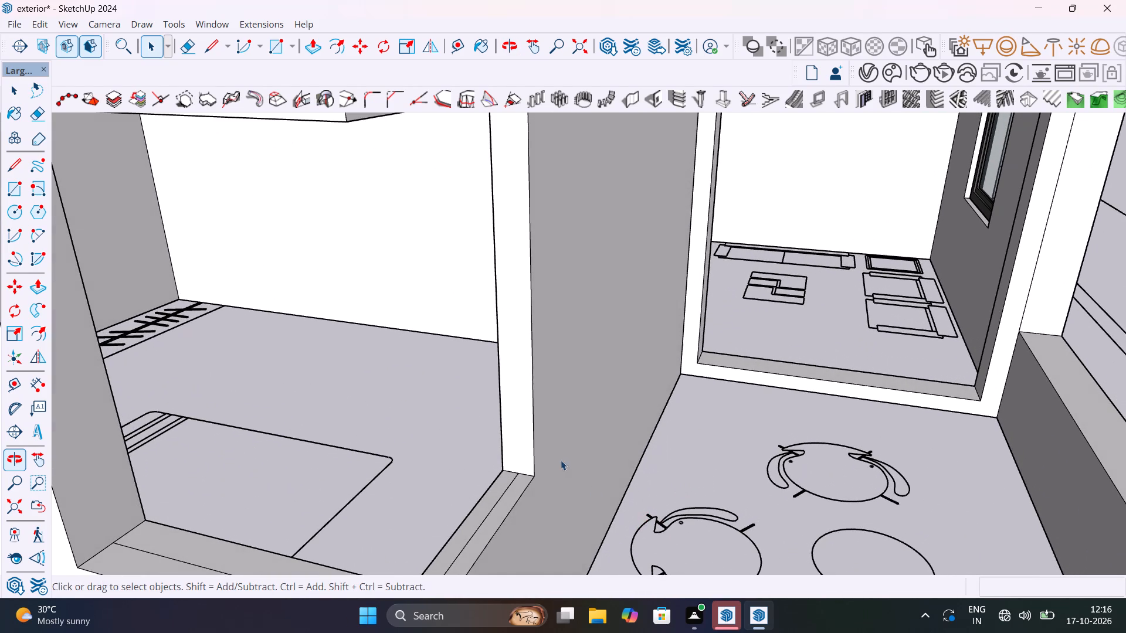
pyautogui.write('ll')
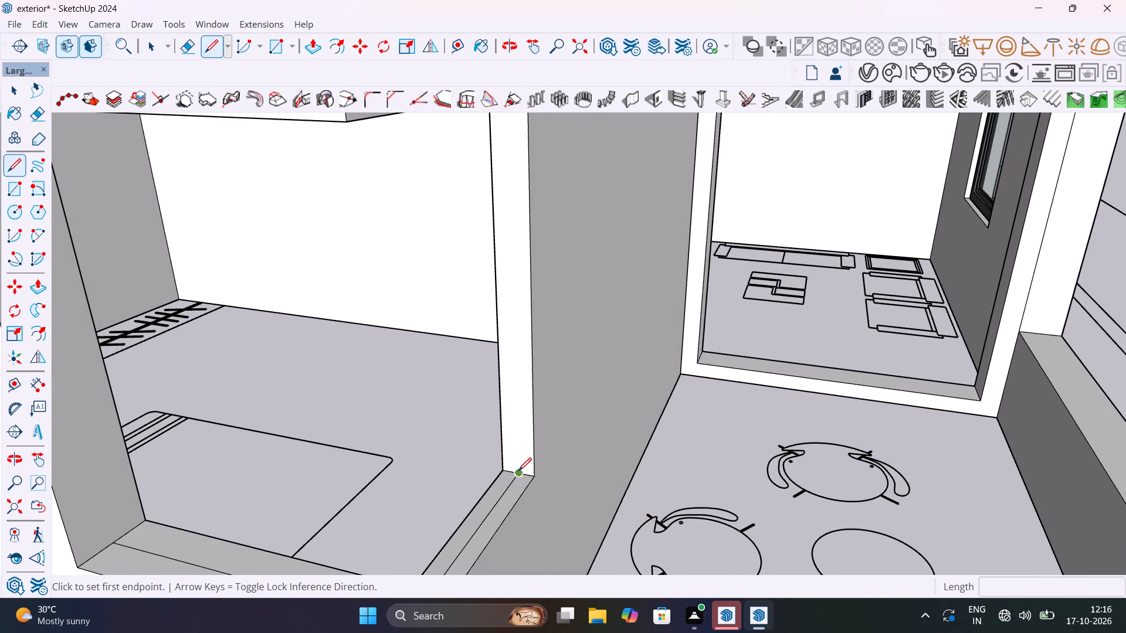
pyautogui.click(518, 471)
pyautogui.scroll(-12, 503, 370)
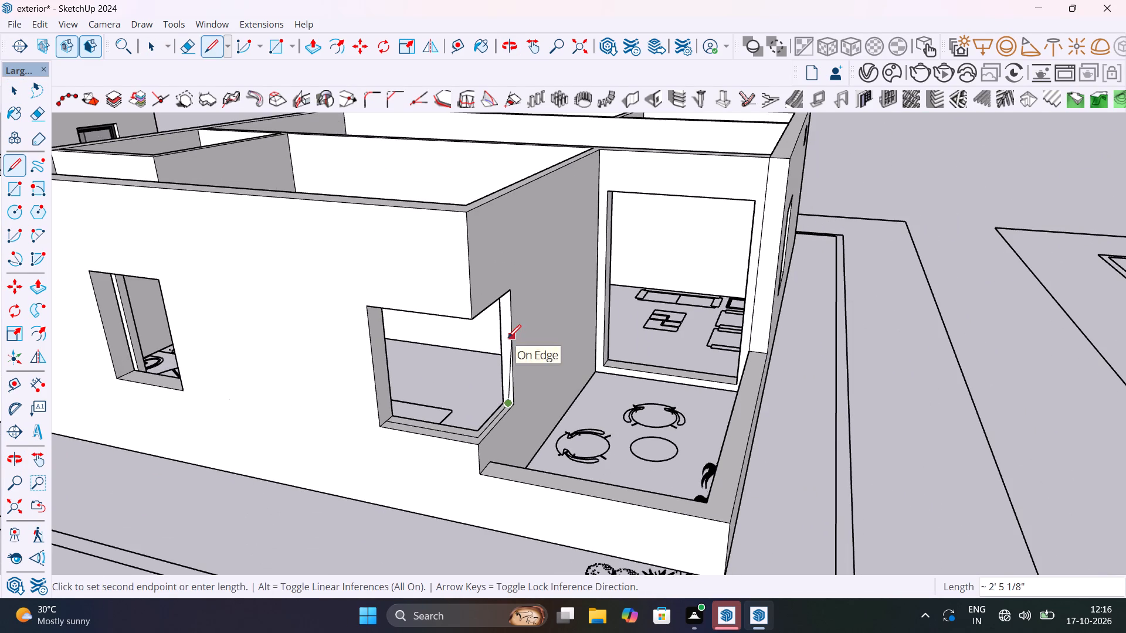
pyautogui.keyDown('shift'); pyautogui.moveTo(508, 338); pyautogui.dragTo(585, 361, button='middle'); pyautogui.keyUp('shift')
pyautogui.scroll(11, 589, 334)
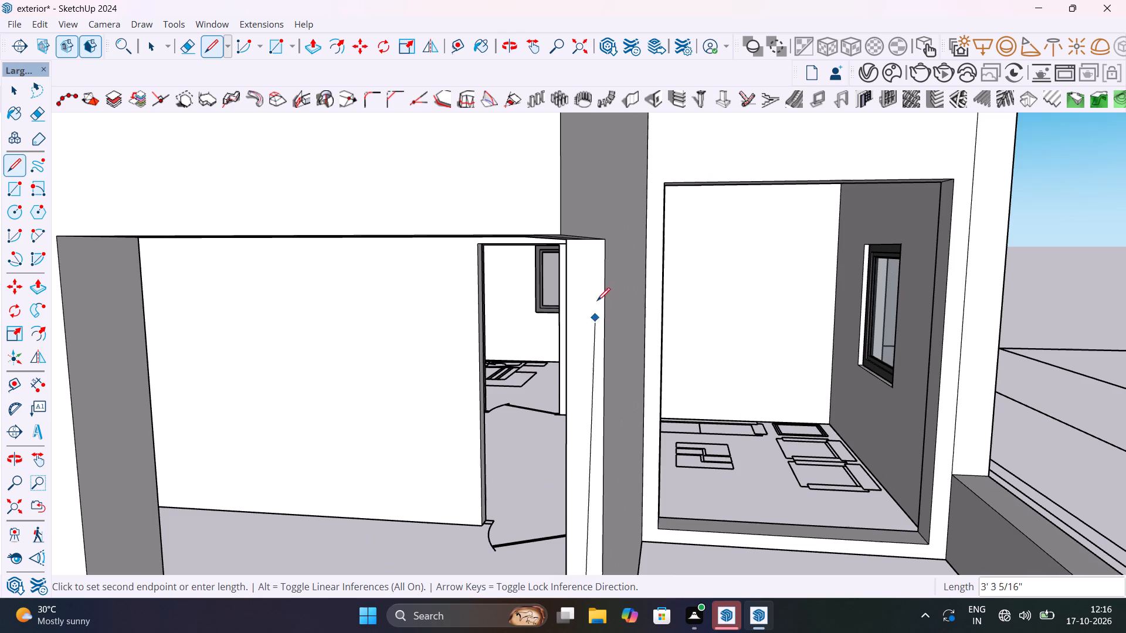
pyautogui.moveTo(599, 234); pyautogui.dragTo(668, 166, button='middle')
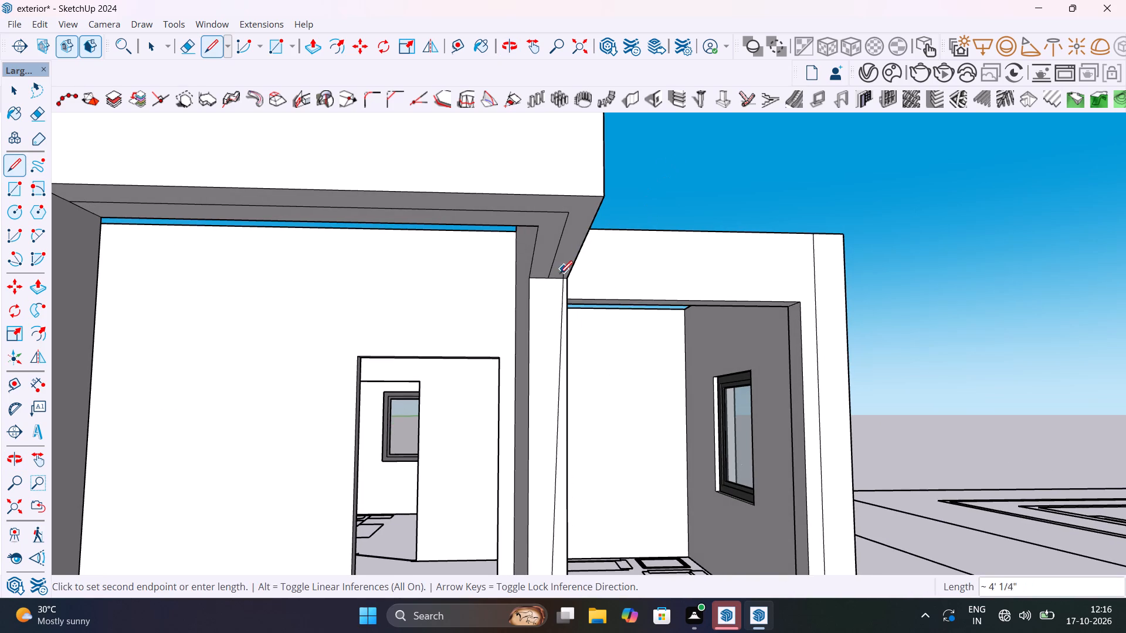
pyautogui.click(554, 277)
# Draw a 4' vertical midline on the corner opening's outer-wall jamb, from the sill midline up to the head midline.
pyautogui.scroll(-6, 562, 290)
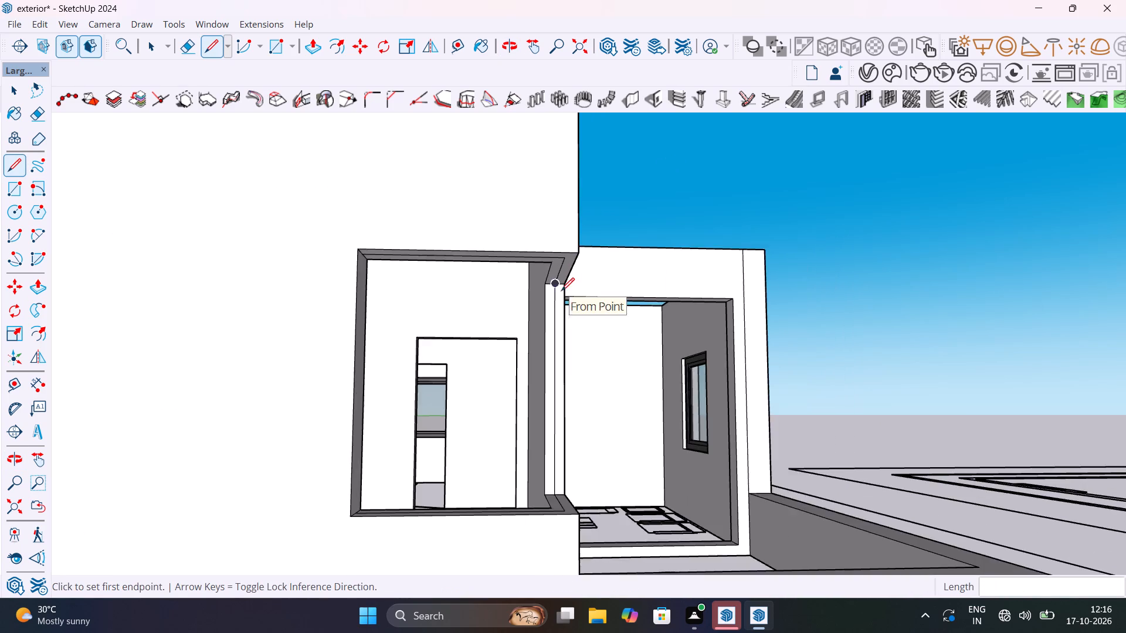
pyautogui.scroll(-6, 561, 291)
pyautogui.moveTo(569, 326); pyautogui.dragTo(513, 387, button='middle')
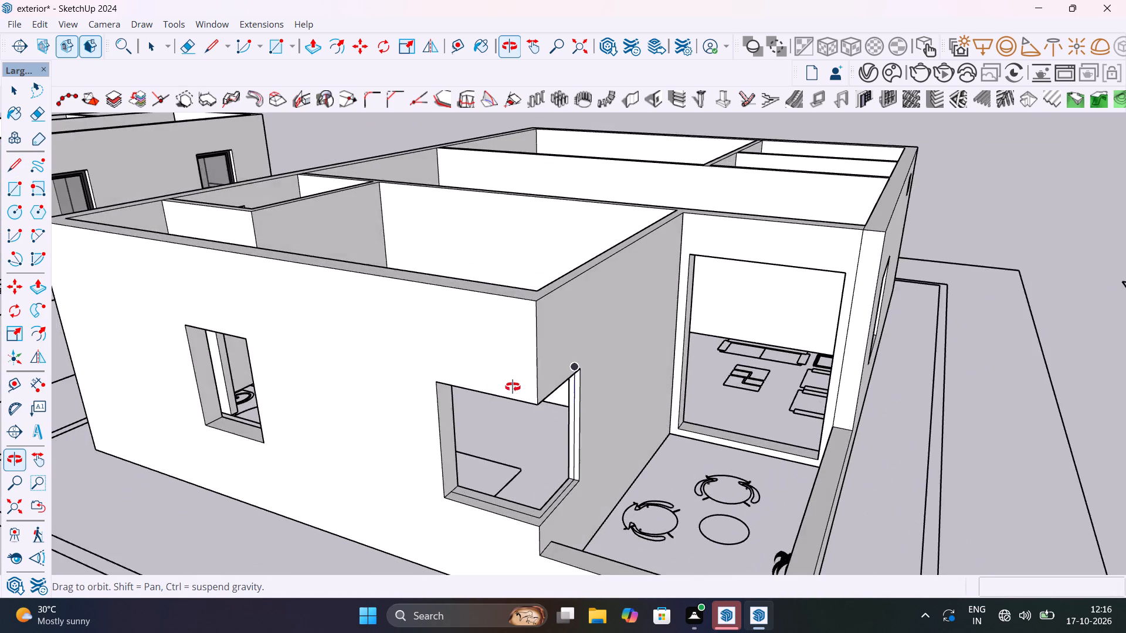
pyautogui.moveTo(513, 387); pyautogui.dragTo(521, 367, button='middle')
pyautogui.scroll(8, 473, 464)
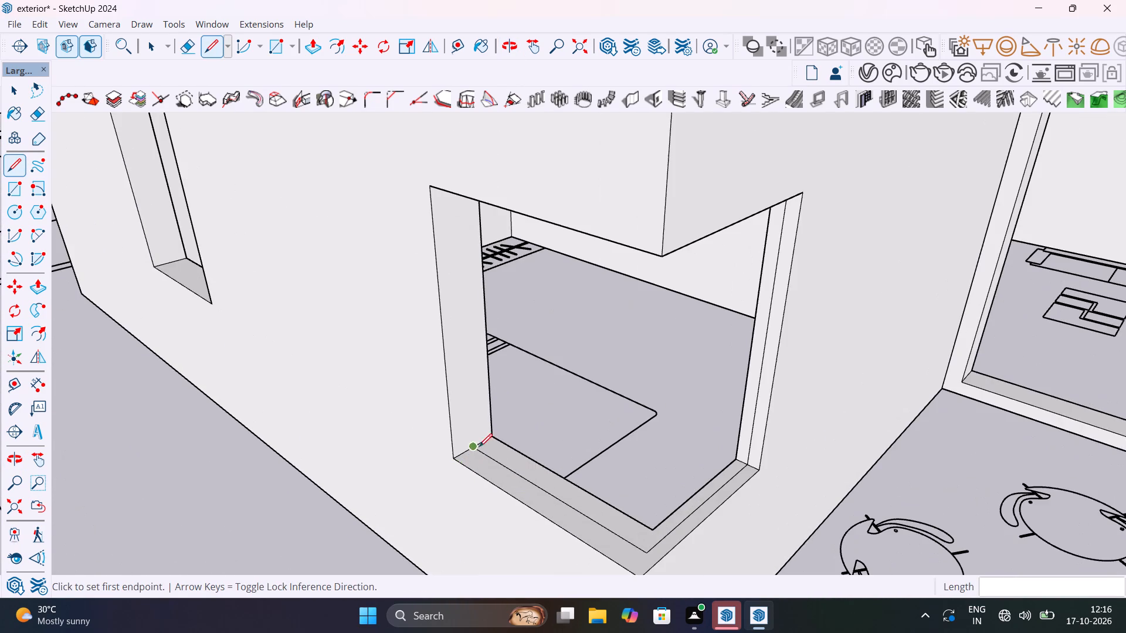
pyautogui.click(474, 446)
pyautogui.scroll(-7, 460, 370)
pyautogui.keyDown('shift'); pyautogui.moveTo(466, 360); pyautogui.dragTo(497, 327, button='middle'); pyautogui.keyUp('shift')
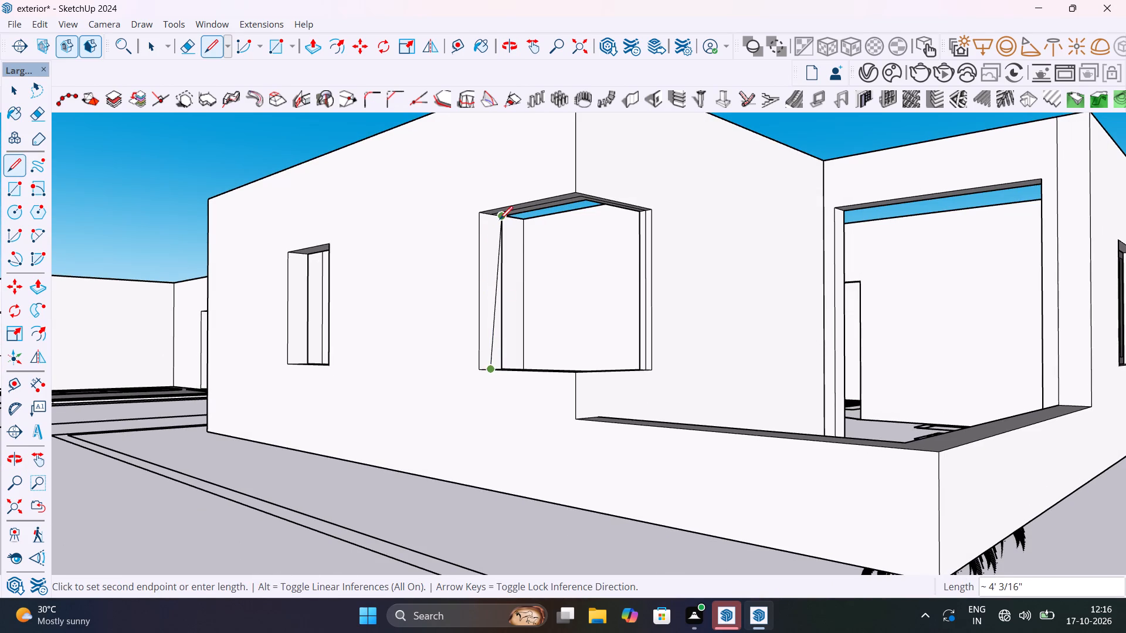
pyautogui.scroll(9, 496, 219)
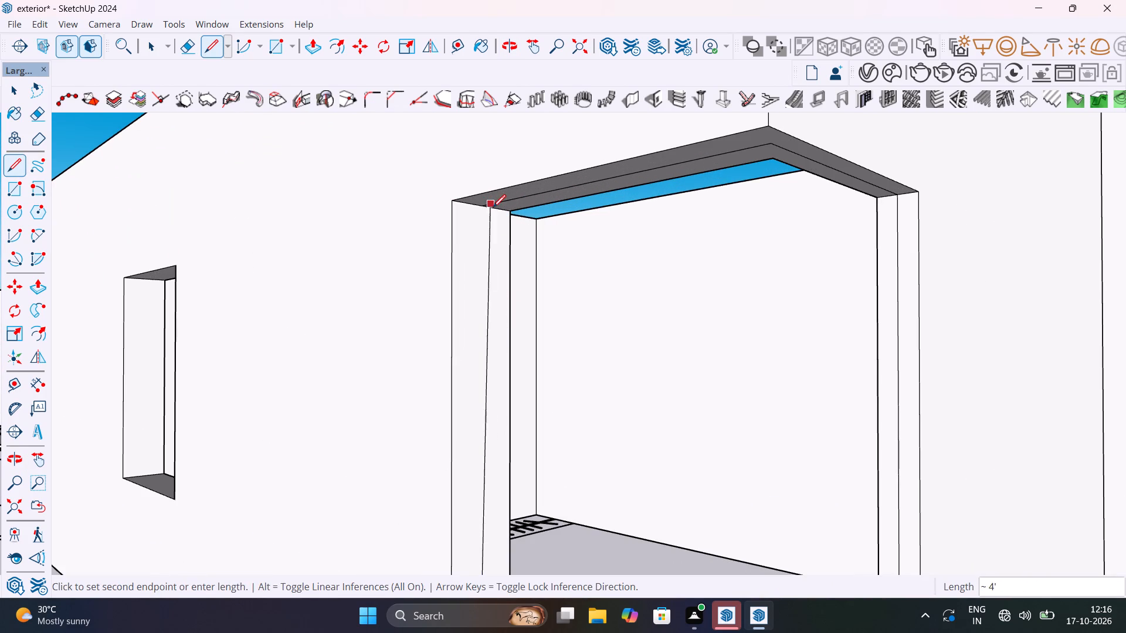
pyautogui.click(483, 212)
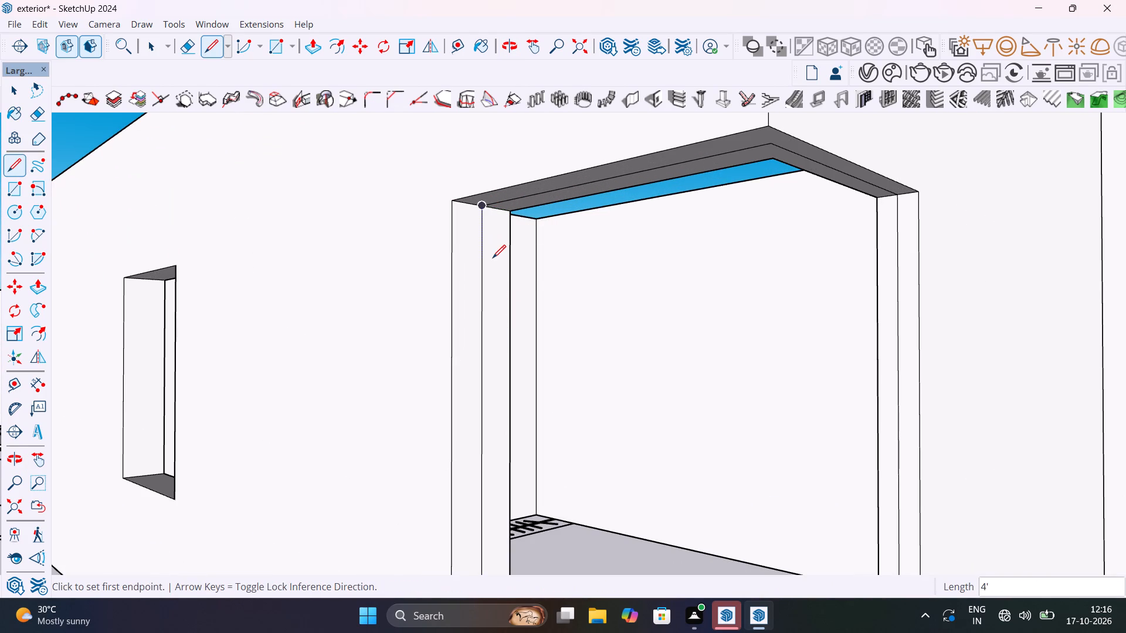
pyautogui.press('space')
# Examine the midlines around the corner opening's jambs and sill from outside, above and close up.
pyautogui.scroll(-7, 507, 258)
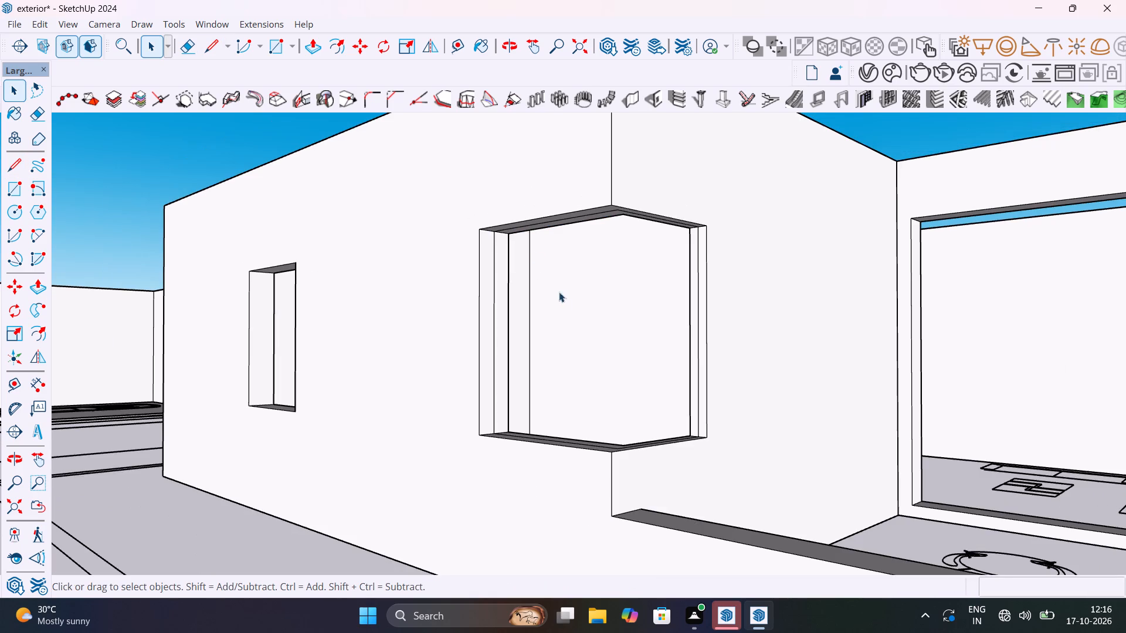
pyautogui.moveTo(607, 368); pyautogui.dragTo(565, 348, button='middle')
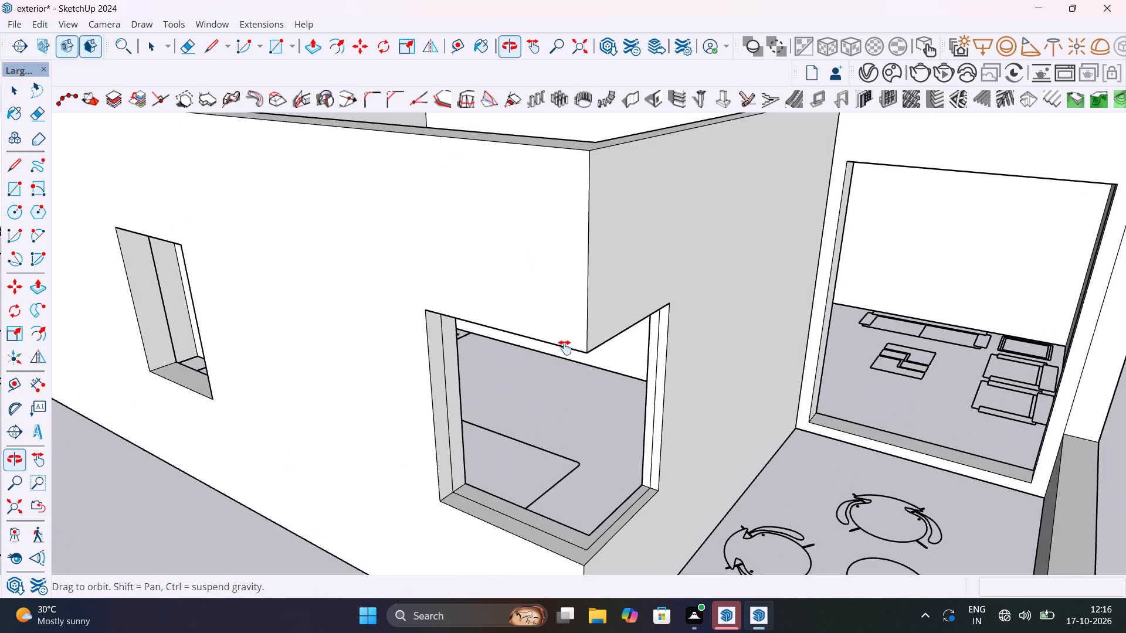
pyautogui.moveTo(565, 348); pyautogui.dragTo(613, 236, button='middle')
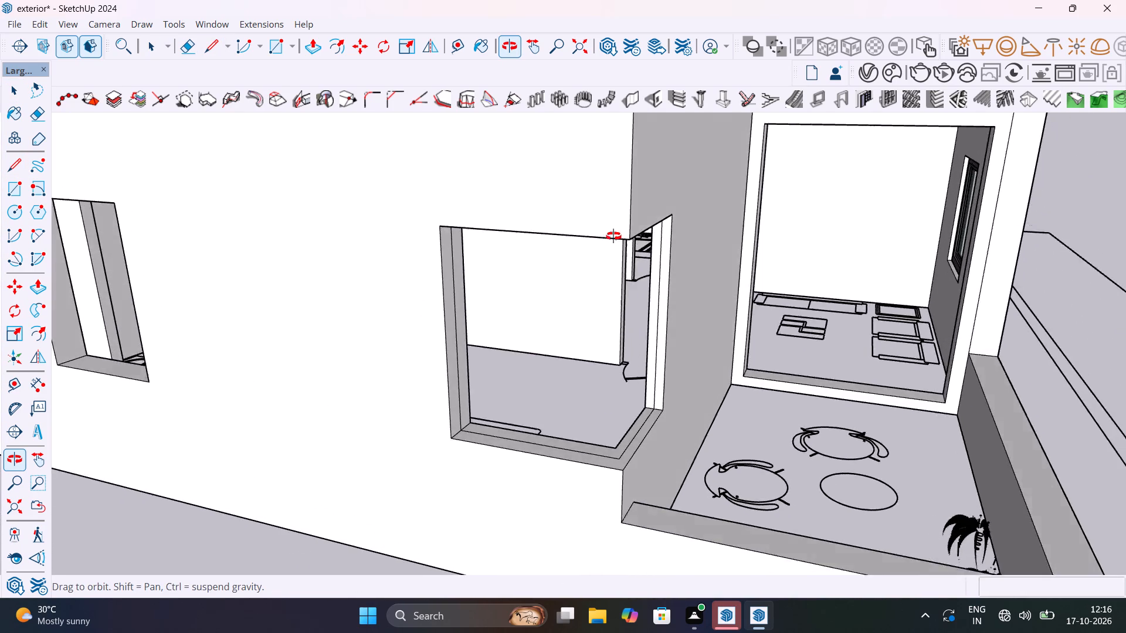
pyautogui.moveTo(613, 236); pyautogui.dragTo(702, 295, button='middle')
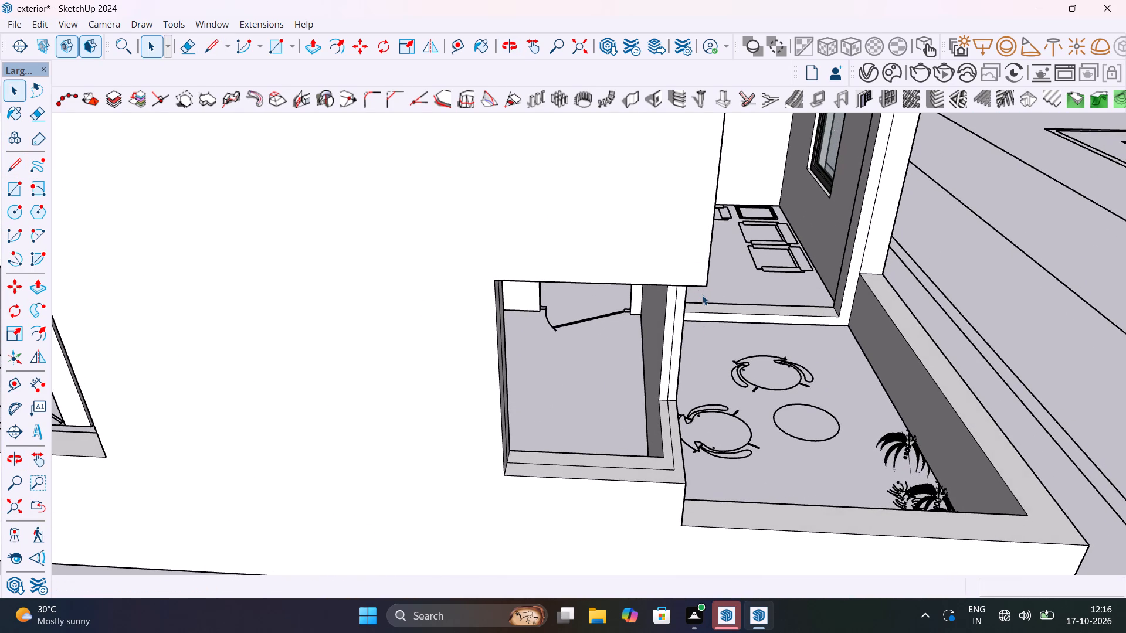
pyautogui.moveTo(588, 431); pyautogui.dragTo(425, 370, button='middle')
pyautogui.scroll(1, 425, 370)
pyautogui.scroll(11, 304, 344)
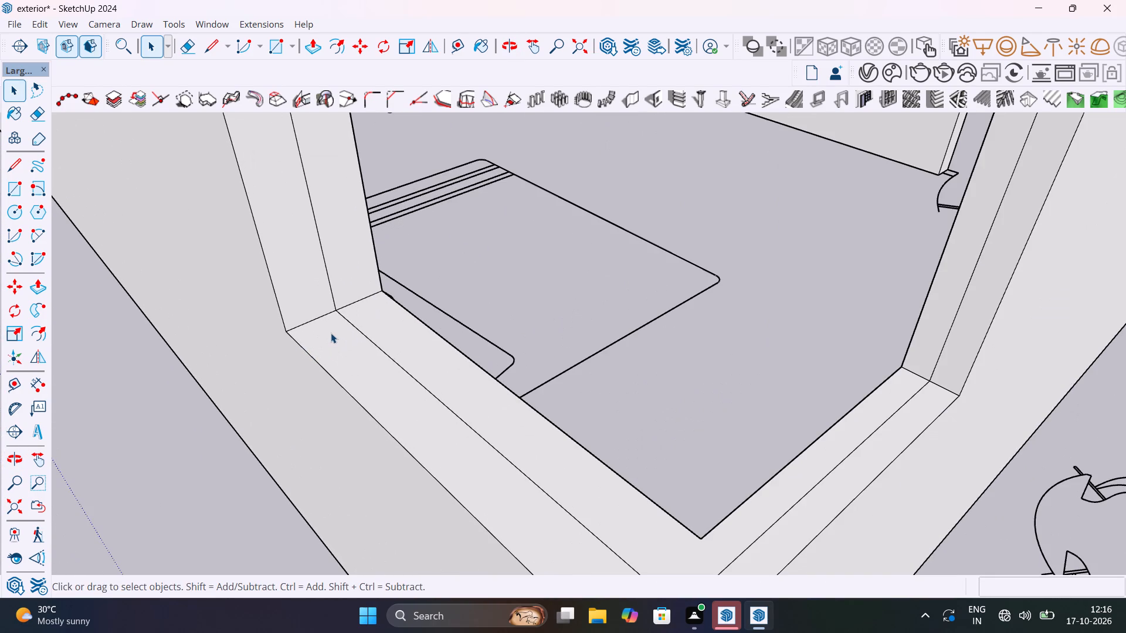
pyautogui.keyDown('shift'); pyautogui.moveTo(331, 333); pyautogui.dragTo(398, 301, button='middle'); pyautogui.keyUp('shift')
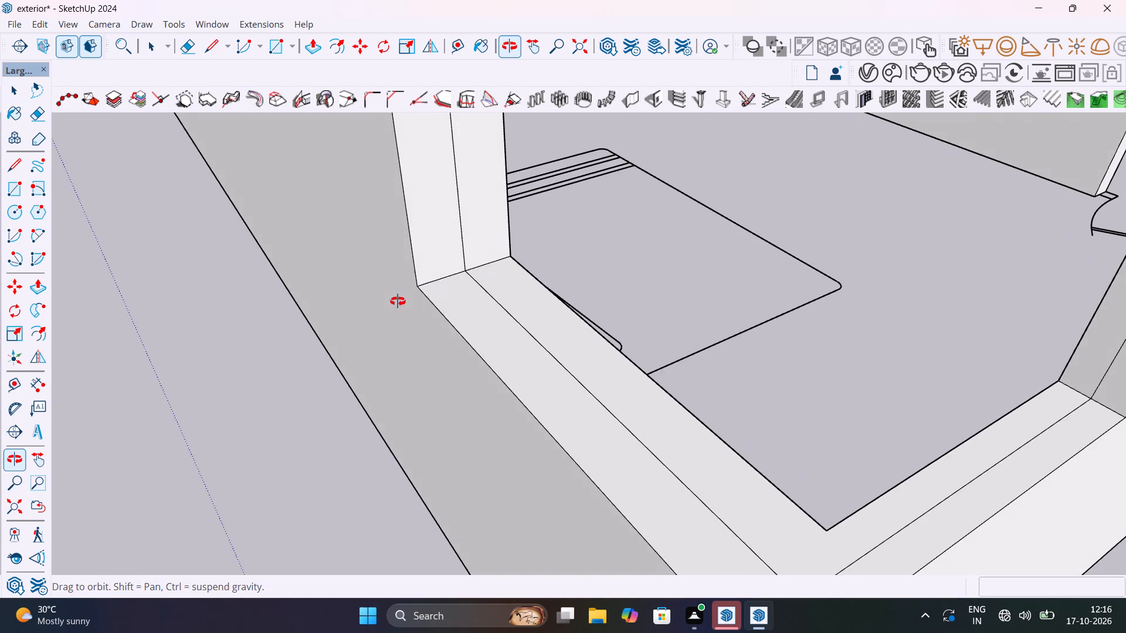
pyautogui.keyDown('shift'); pyautogui.moveTo(398, 301); pyautogui.dragTo(393, 341, button='middle'); pyautogui.keyUp('shift')
pyautogui.scroll(10, 445, 257)
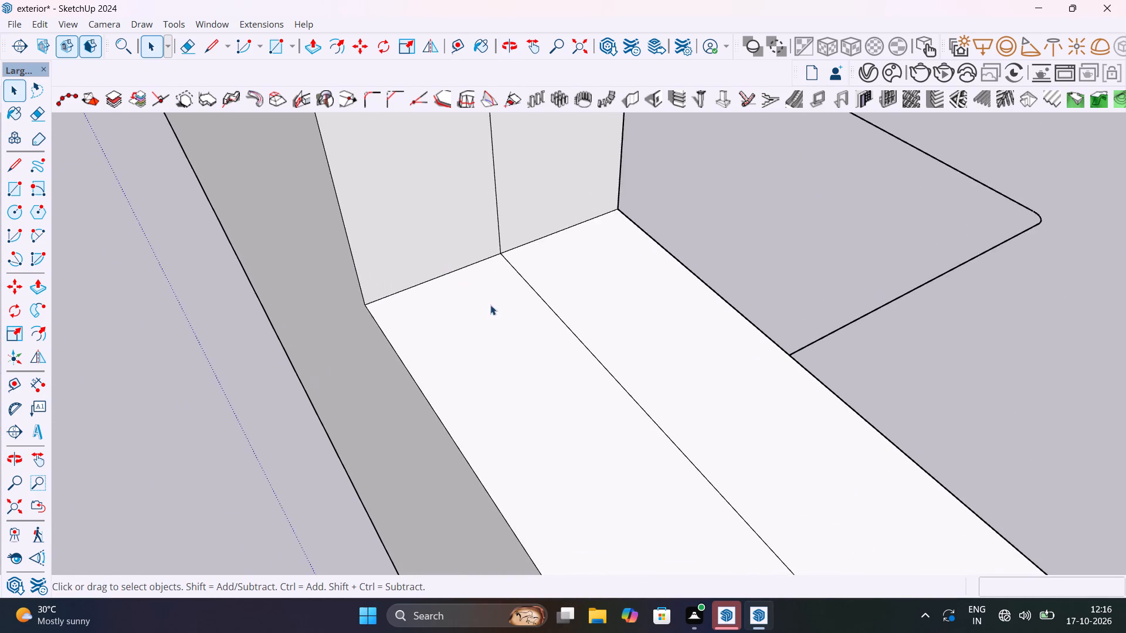
pyautogui.moveTo(493, 306); pyautogui.dragTo(443, 304, button='middle')
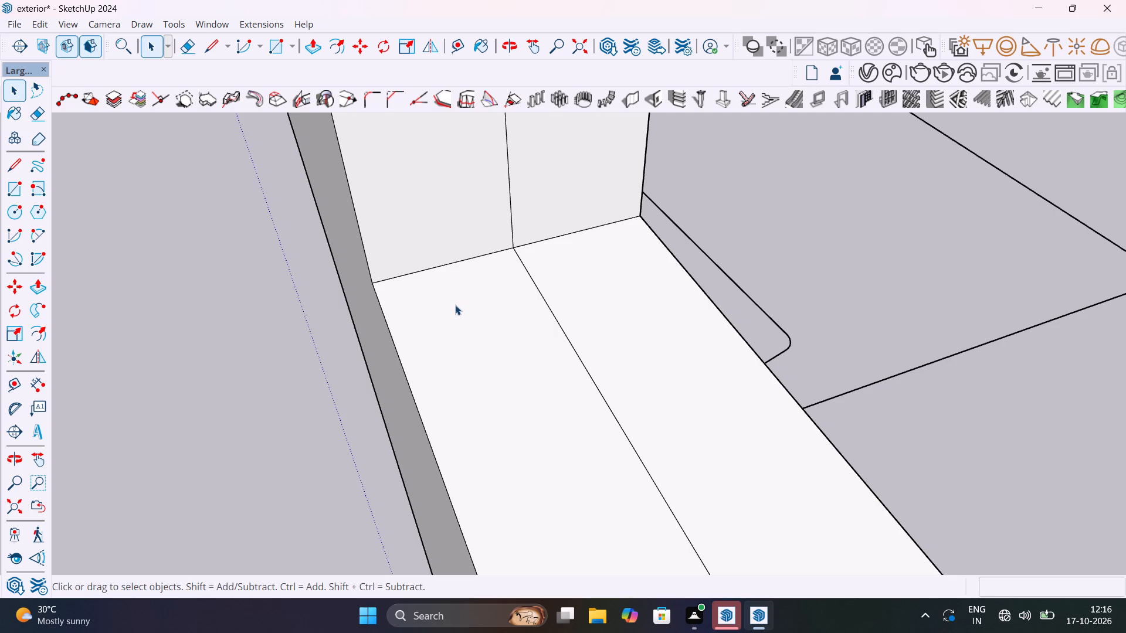
pyautogui.scroll(-12, 455, 305)
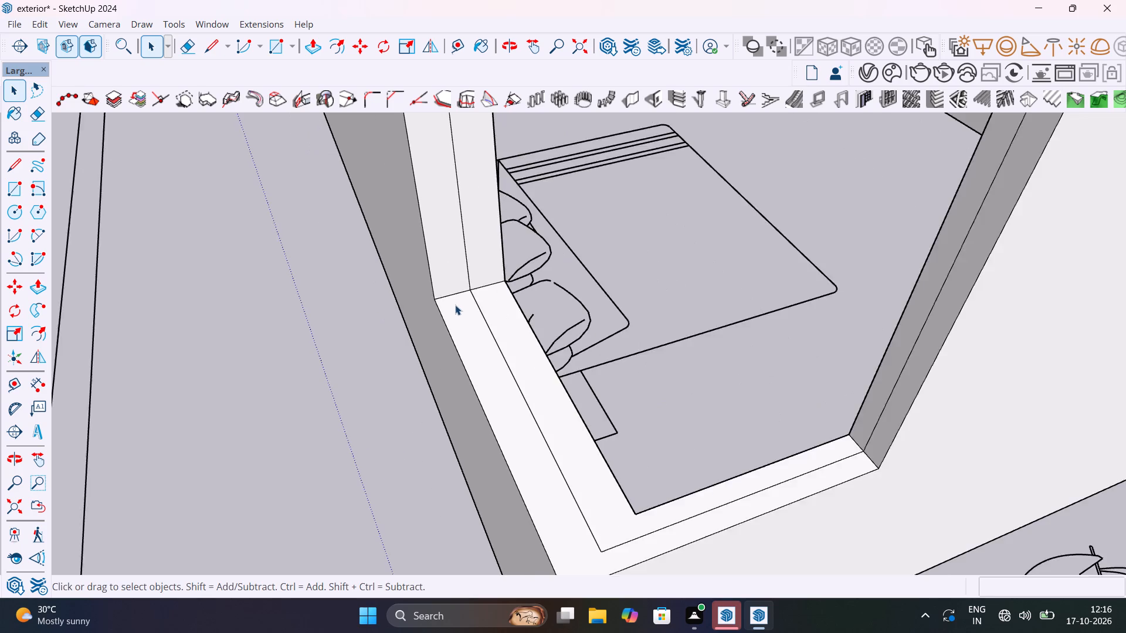
pyautogui.scroll(-7, 455, 305)
pyautogui.scroll(10, 455, 299)
pyautogui.scroll(-14, 455, 299)
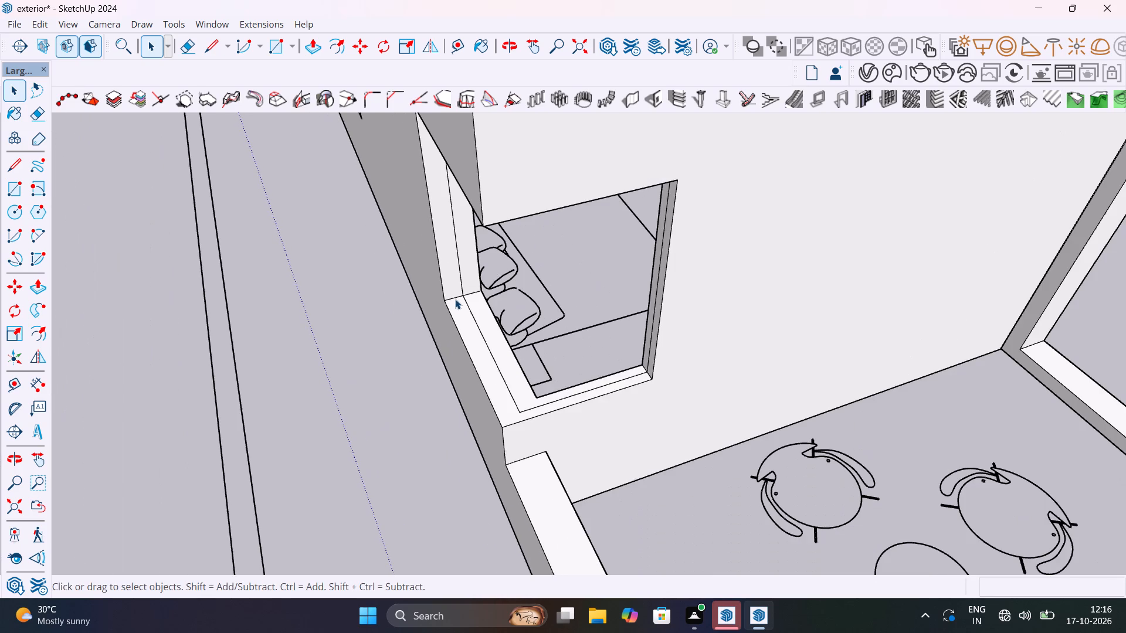
pyautogui.scroll(-6, 455, 299)
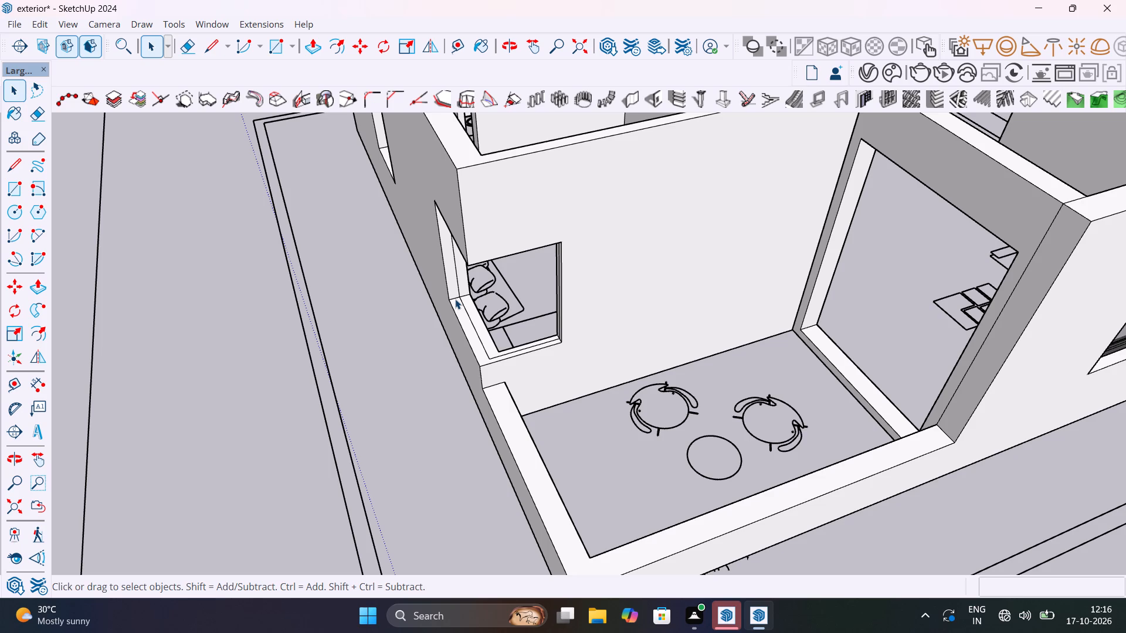
# Draw a rectangle about 2 1/2" by 3 1/4" on the sill against the outer-wall jamb, just outside the midline.
pyautogui.scroll(15, 455, 299)
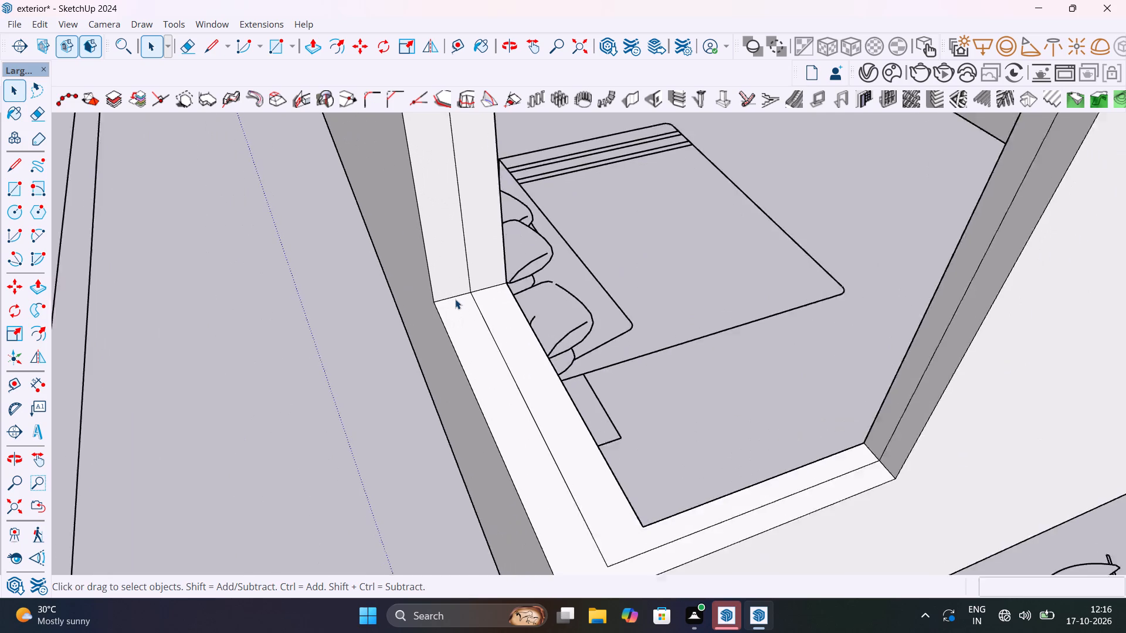
pyautogui.scroll(7, 455, 299)
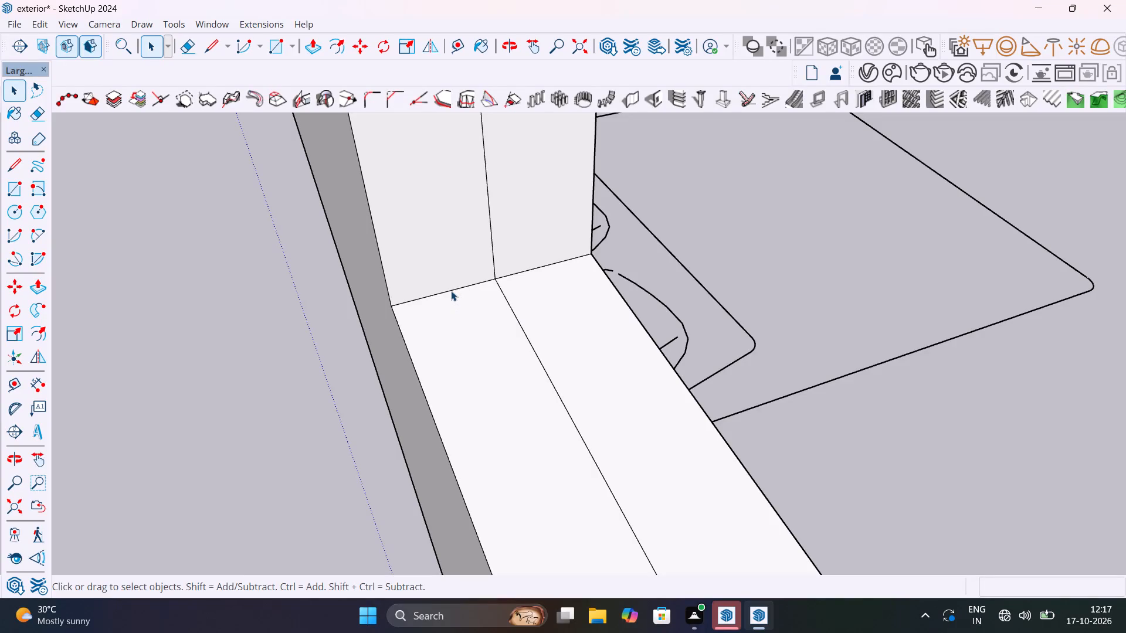
pyautogui.press('r')
pyautogui.click(435, 294)
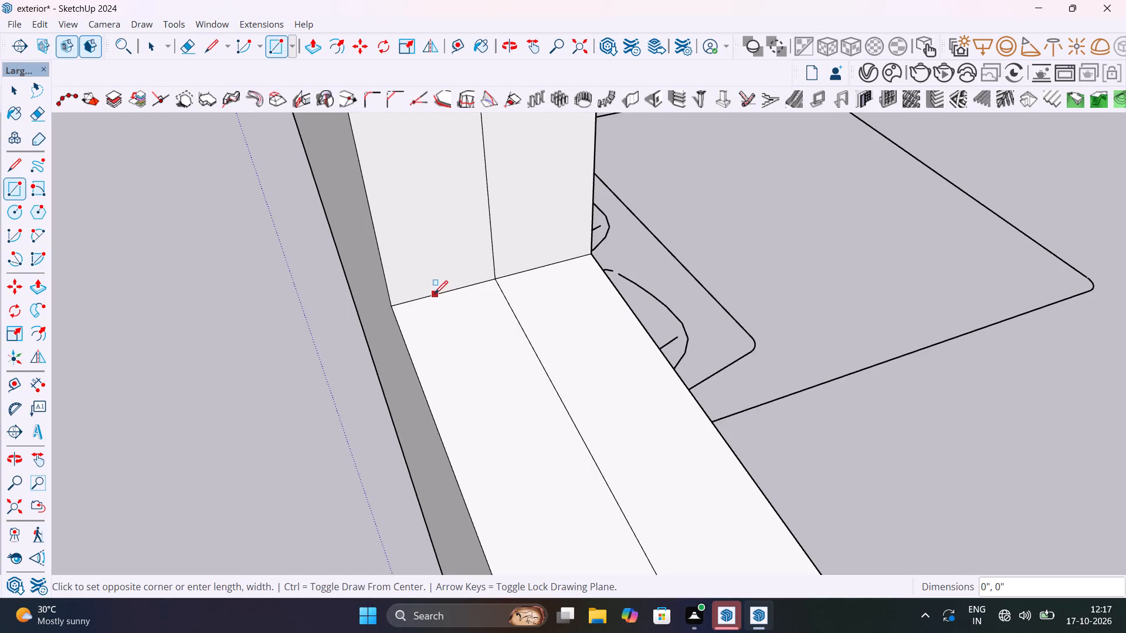
pyautogui.press('Escape')
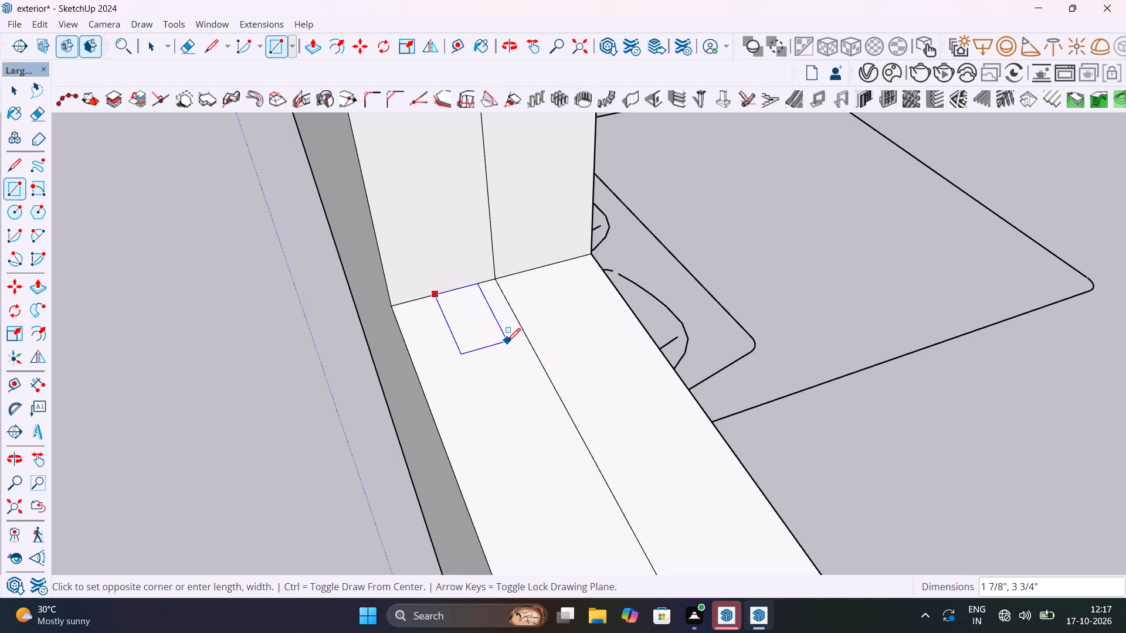
pyautogui.click(423, 296)
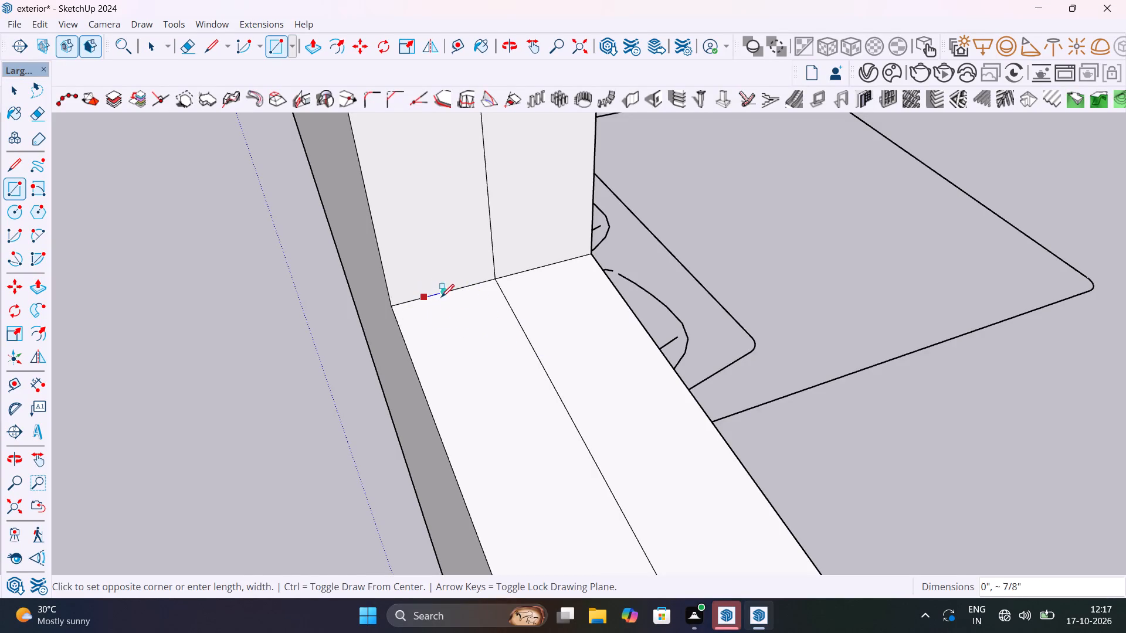
pyautogui.click(505, 334)
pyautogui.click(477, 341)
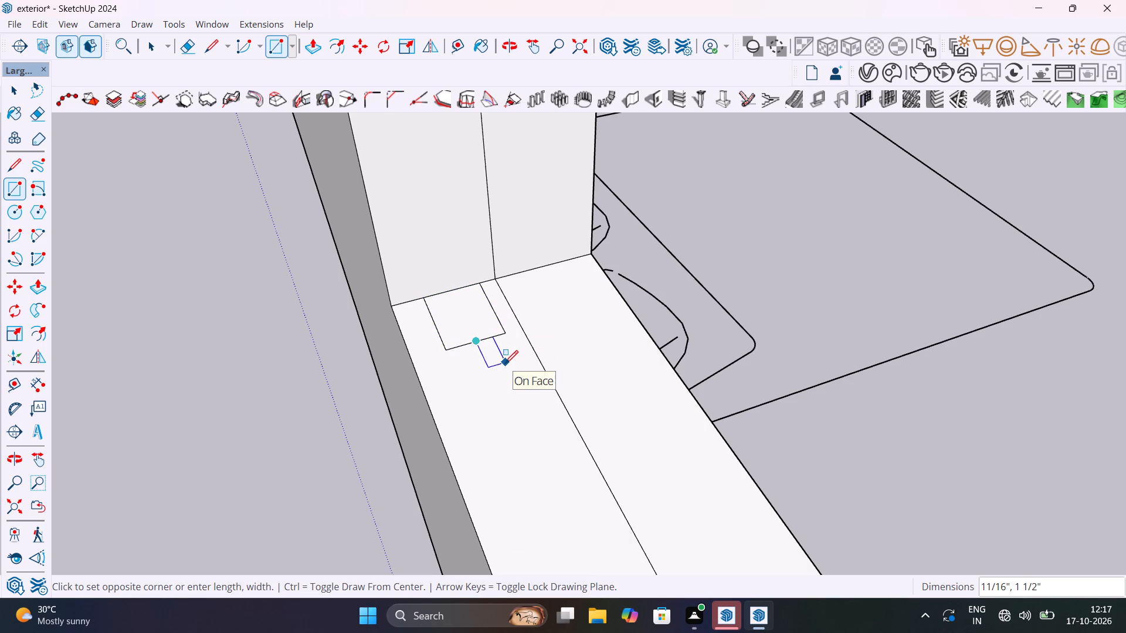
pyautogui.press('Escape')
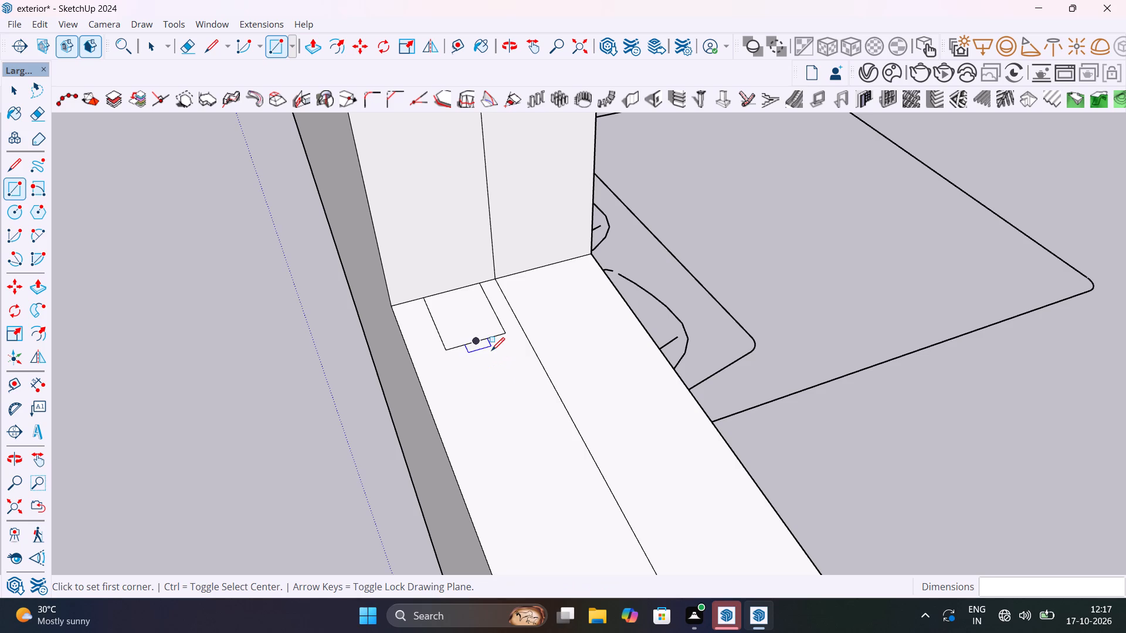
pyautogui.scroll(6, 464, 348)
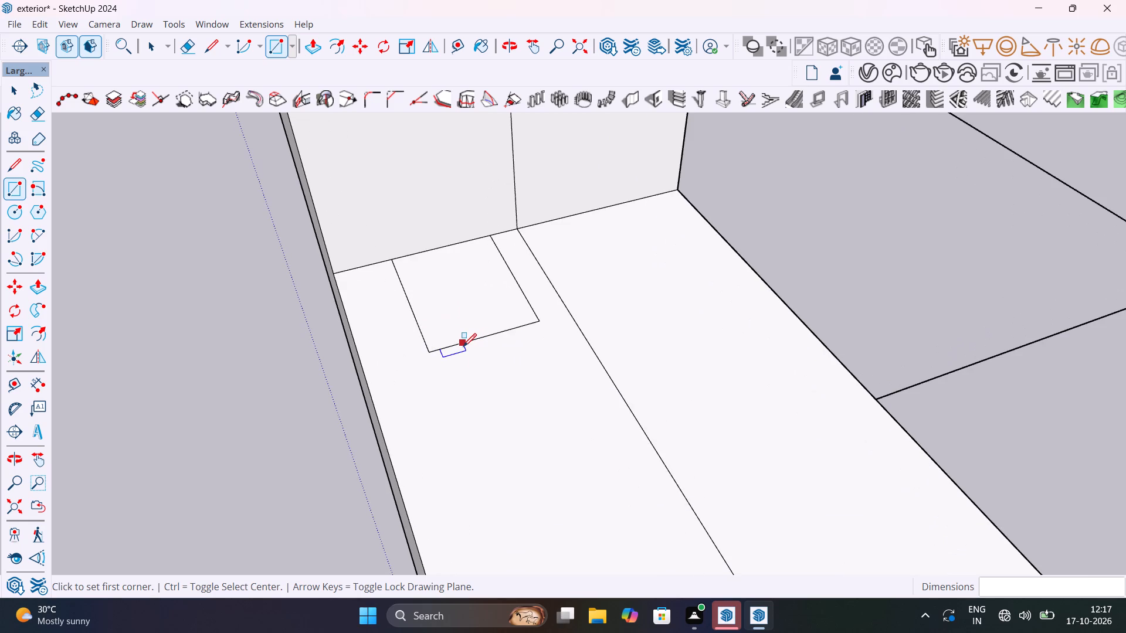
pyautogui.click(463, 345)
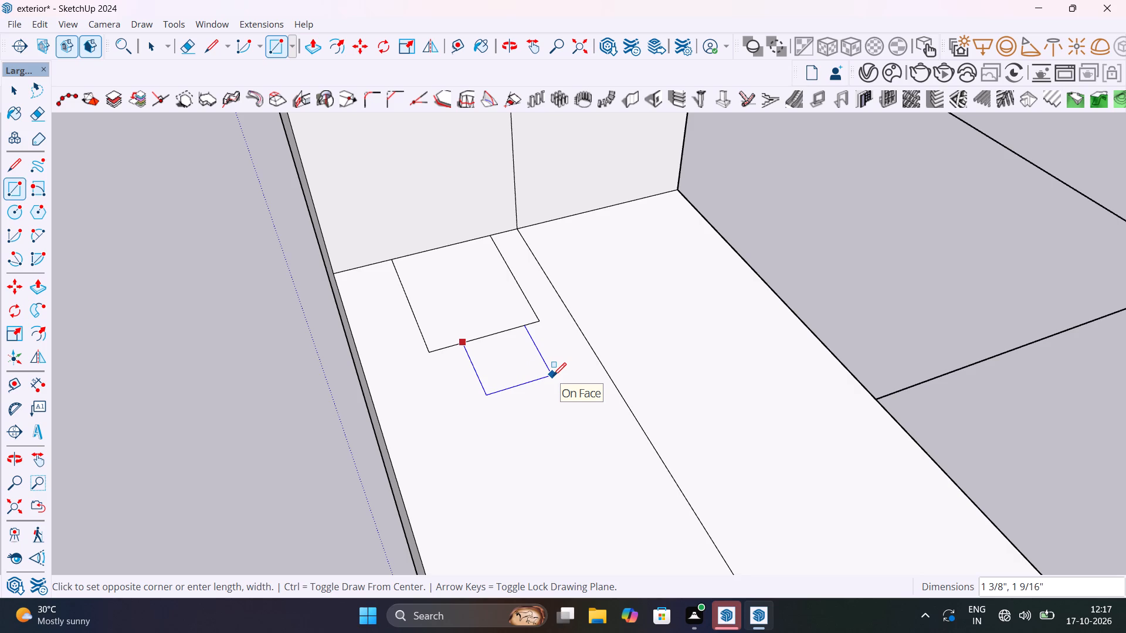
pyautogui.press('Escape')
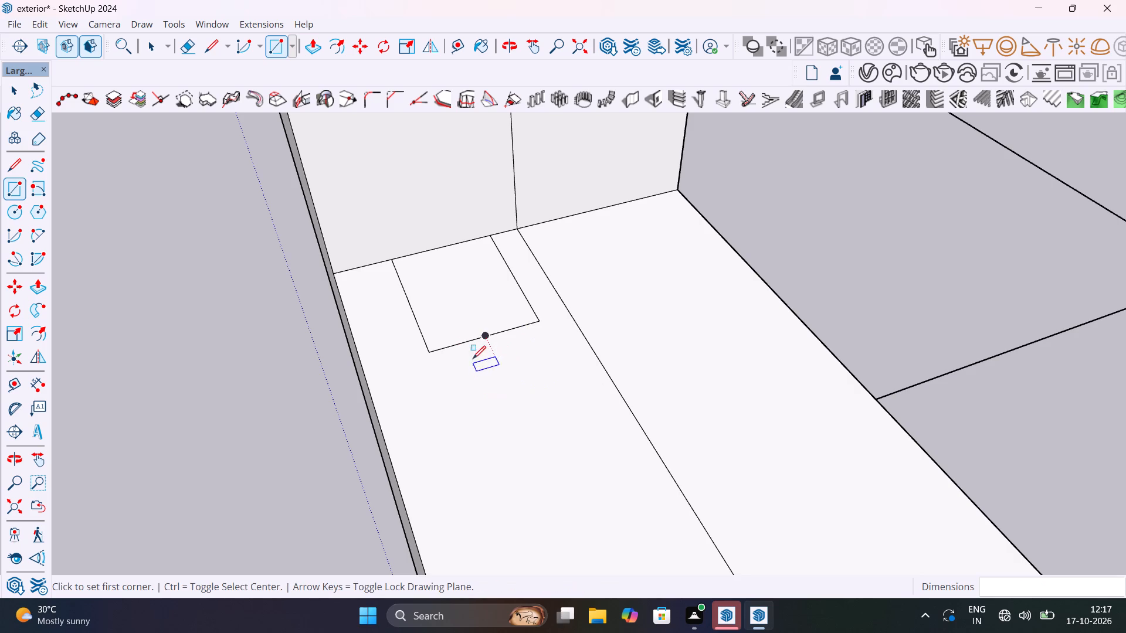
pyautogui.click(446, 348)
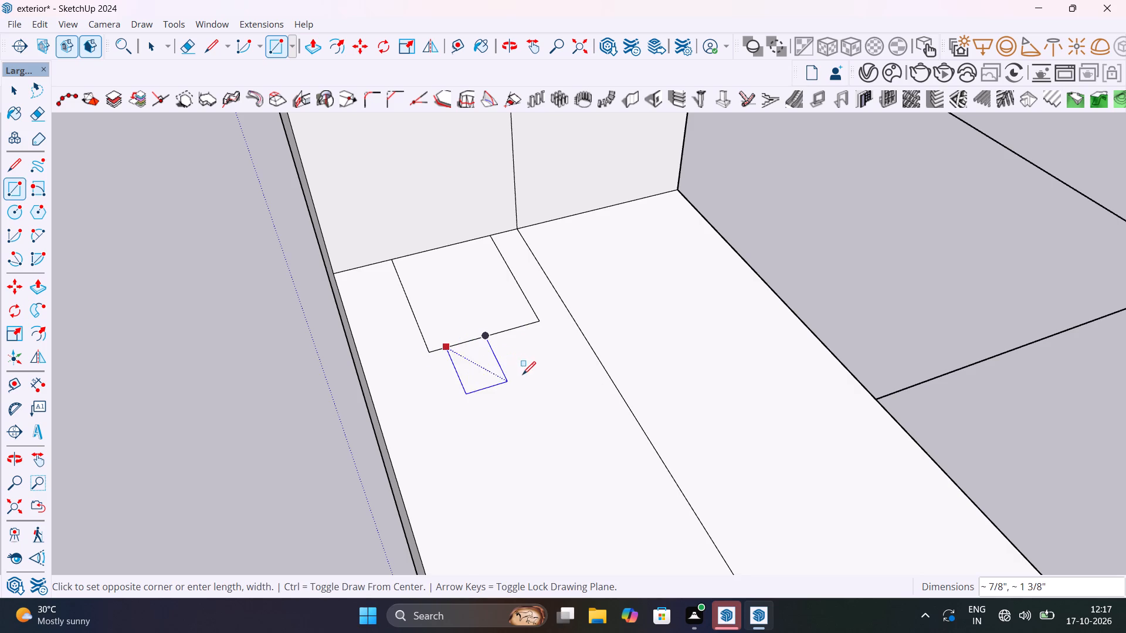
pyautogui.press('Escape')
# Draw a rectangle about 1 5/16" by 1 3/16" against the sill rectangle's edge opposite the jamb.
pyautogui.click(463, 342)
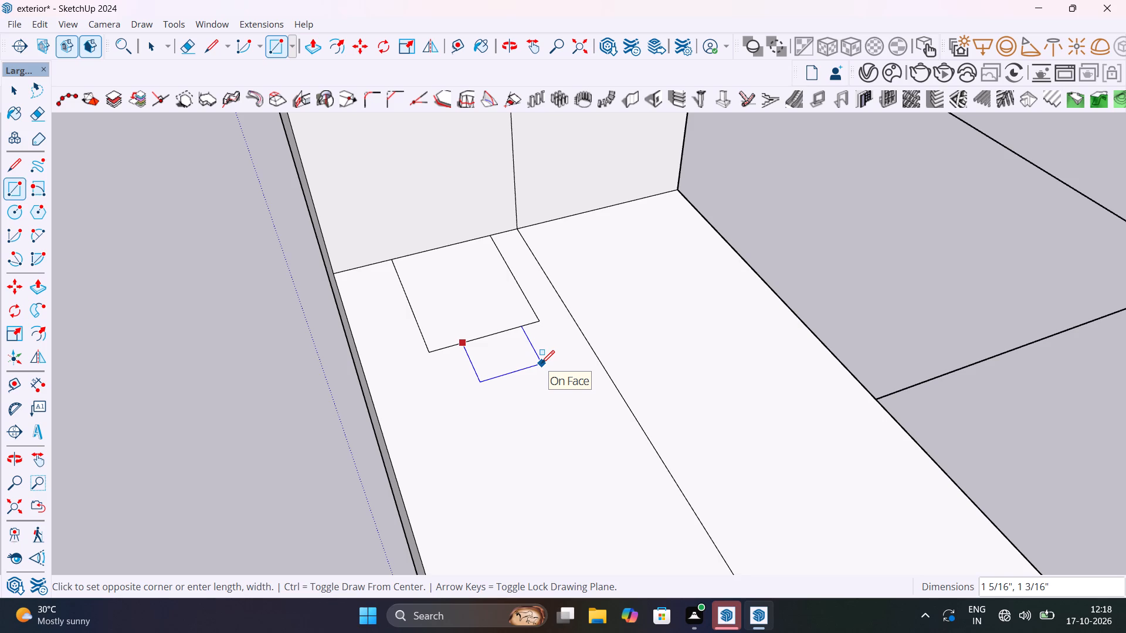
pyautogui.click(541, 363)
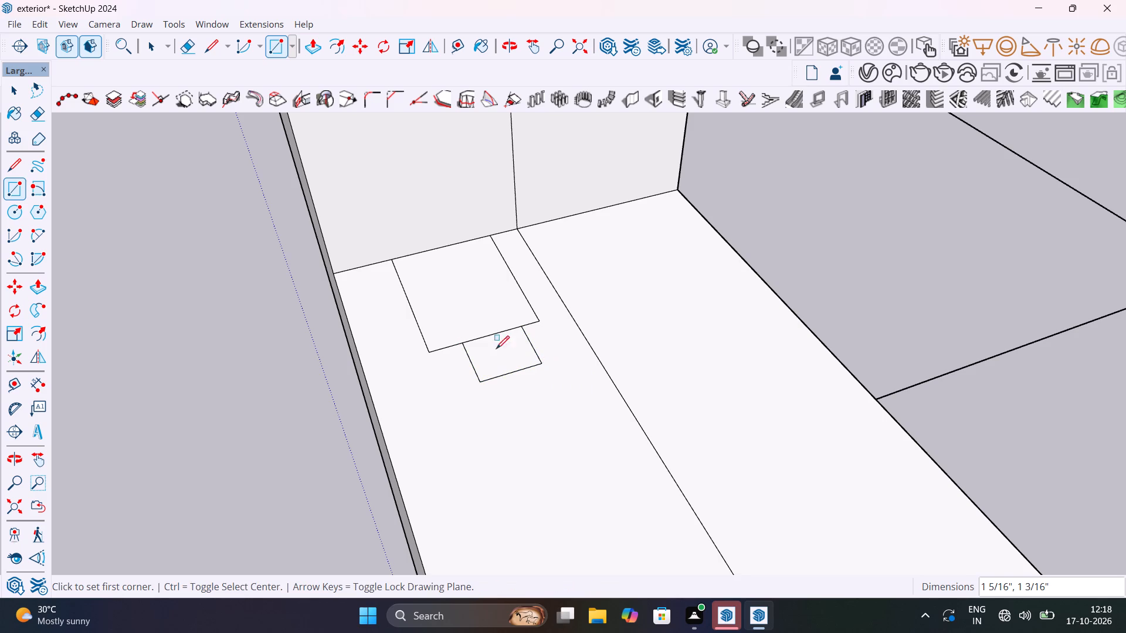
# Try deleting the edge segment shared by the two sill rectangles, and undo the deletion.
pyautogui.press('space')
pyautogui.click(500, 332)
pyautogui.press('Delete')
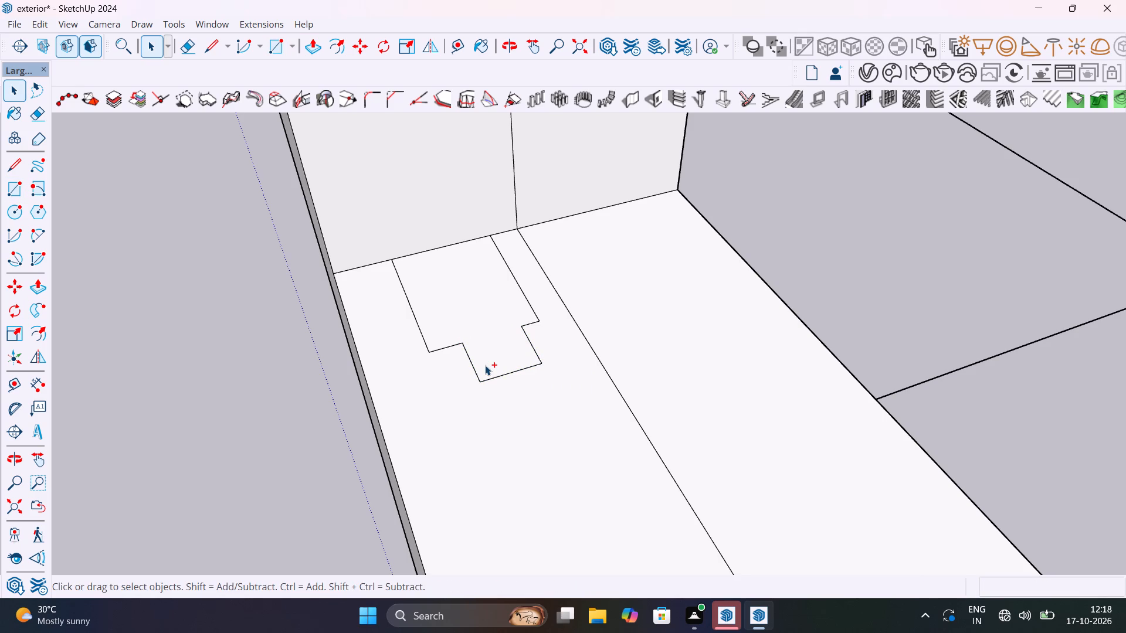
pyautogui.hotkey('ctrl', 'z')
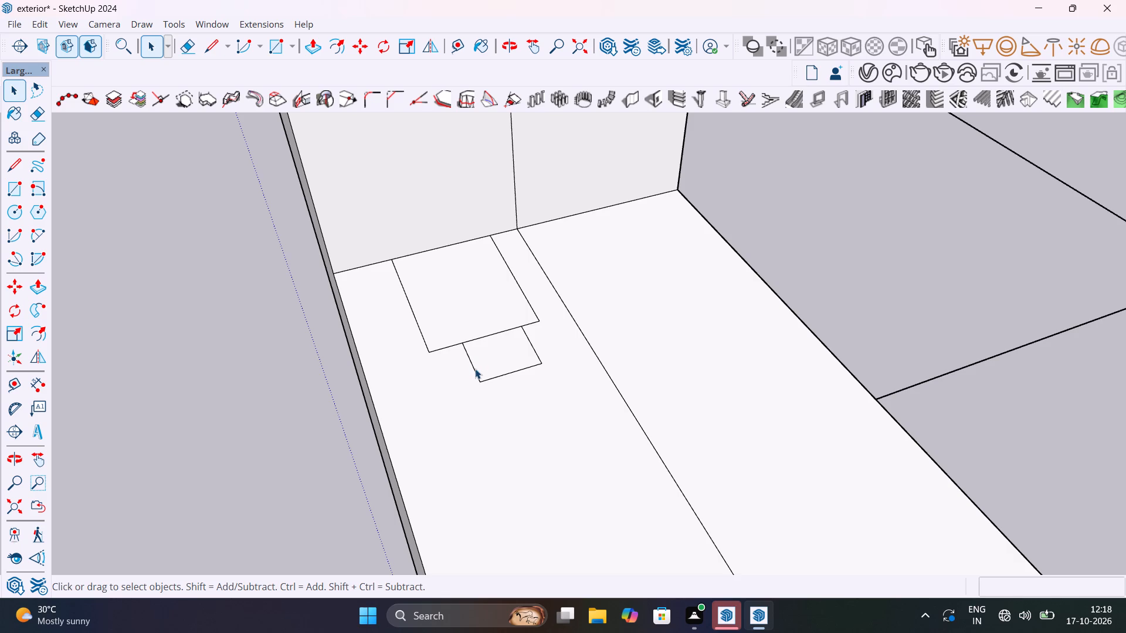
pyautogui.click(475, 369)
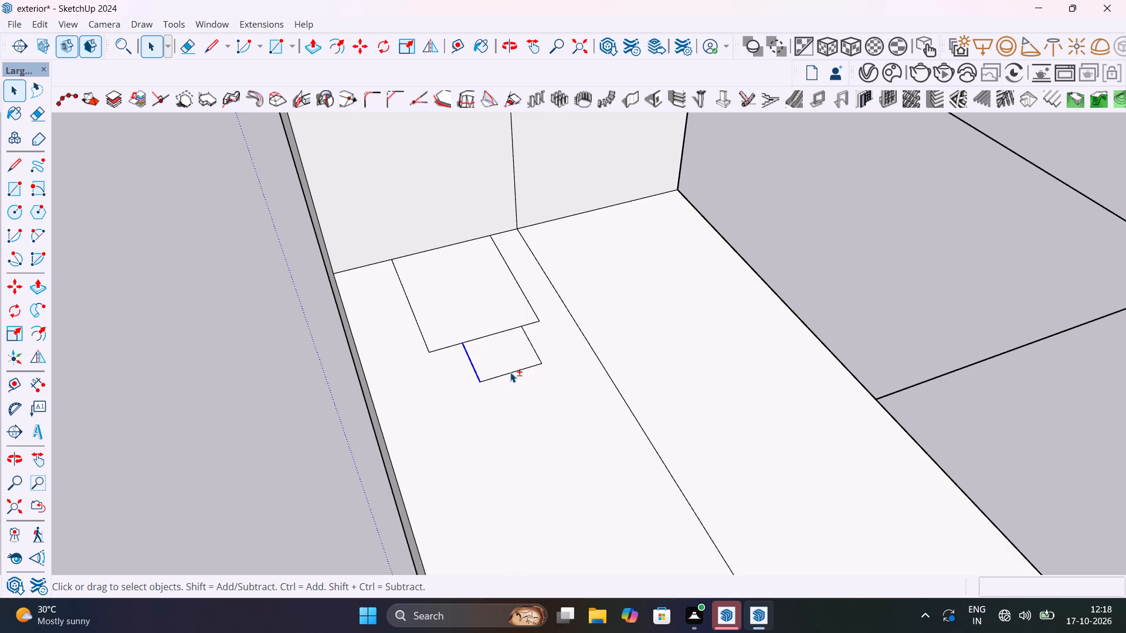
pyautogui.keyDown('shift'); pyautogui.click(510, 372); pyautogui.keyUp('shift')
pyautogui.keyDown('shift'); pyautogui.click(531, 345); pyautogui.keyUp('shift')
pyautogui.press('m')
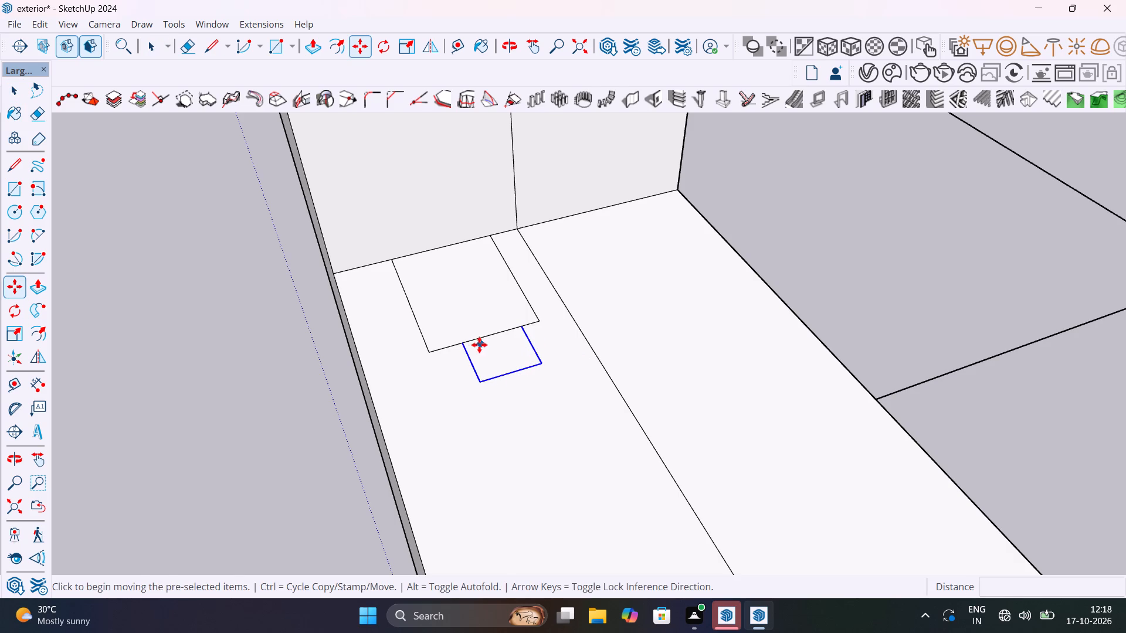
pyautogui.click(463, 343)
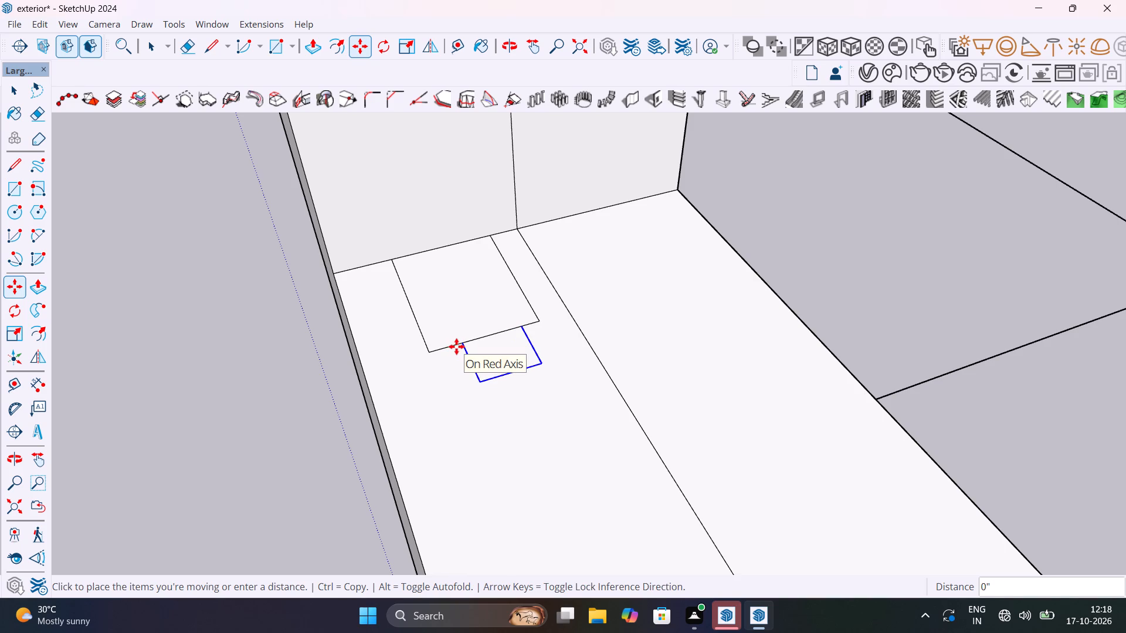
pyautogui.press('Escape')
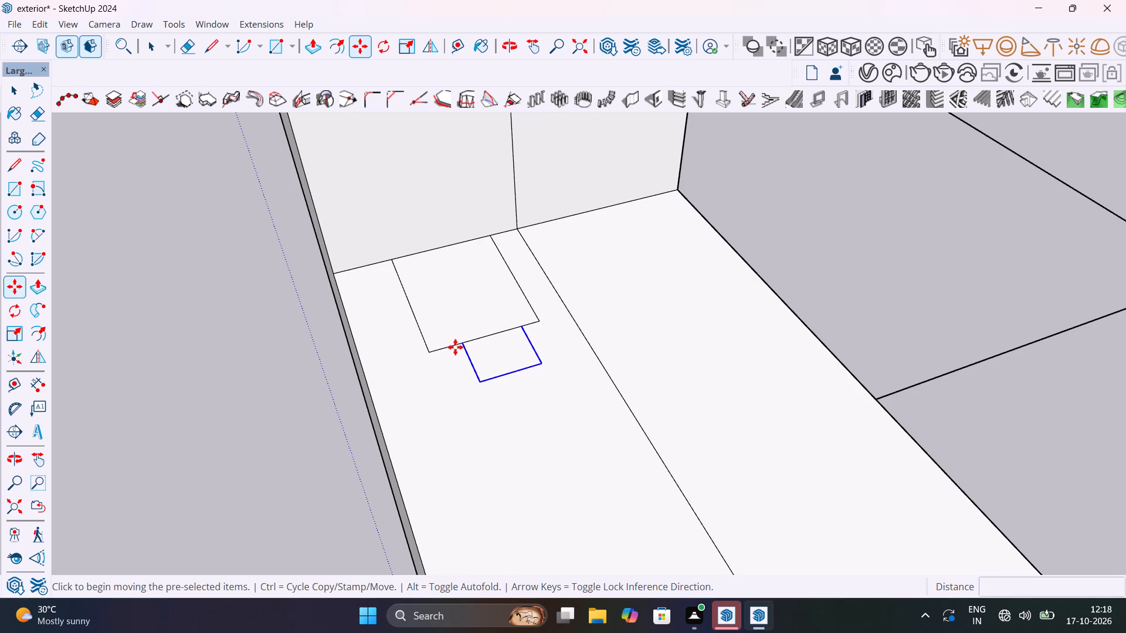
# Undo both profile rectangles drawn on the sill.
pyautogui.hotkey('ctrl', 'z')
pyautogui.hotkey('ctrl', 'z')
pyautogui.press('space')
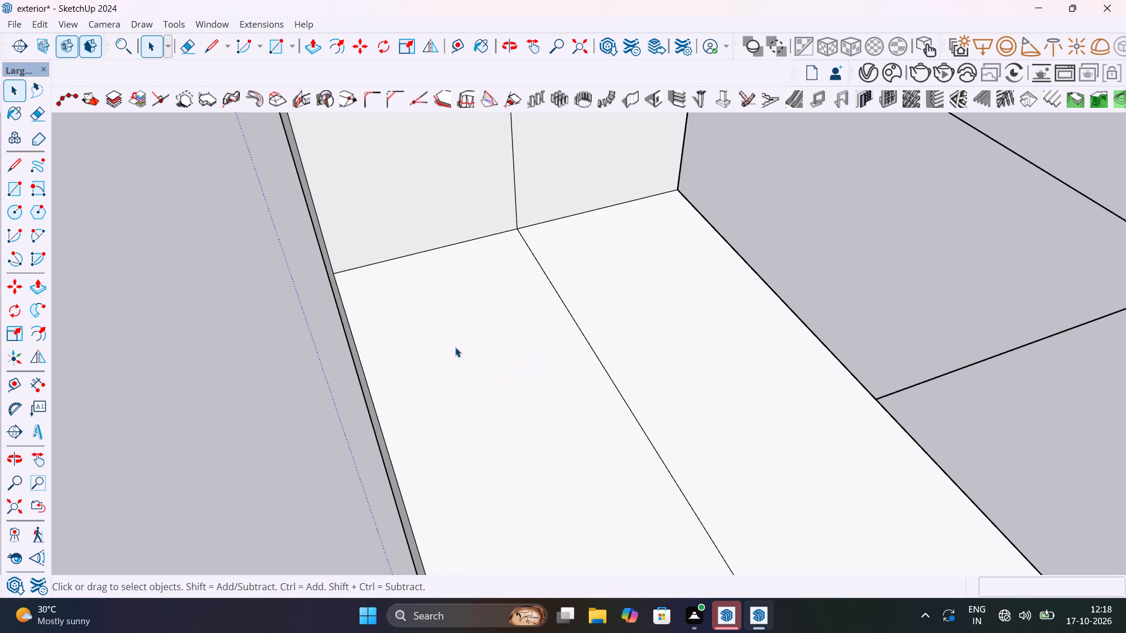
# Draw a rectangle about 2 1/4" by 3 3/8" on the sill against the outer-wall jamb, just outside the midline.
pyautogui.write('r')
pyautogui.click(385, 263)
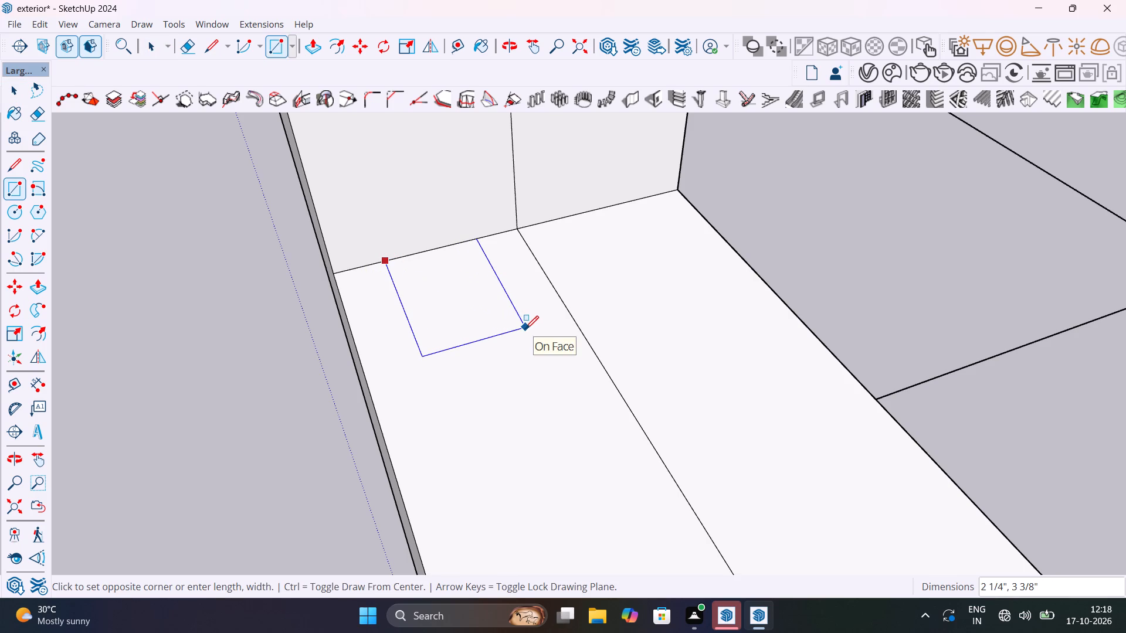
pyautogui.click(526, 328)
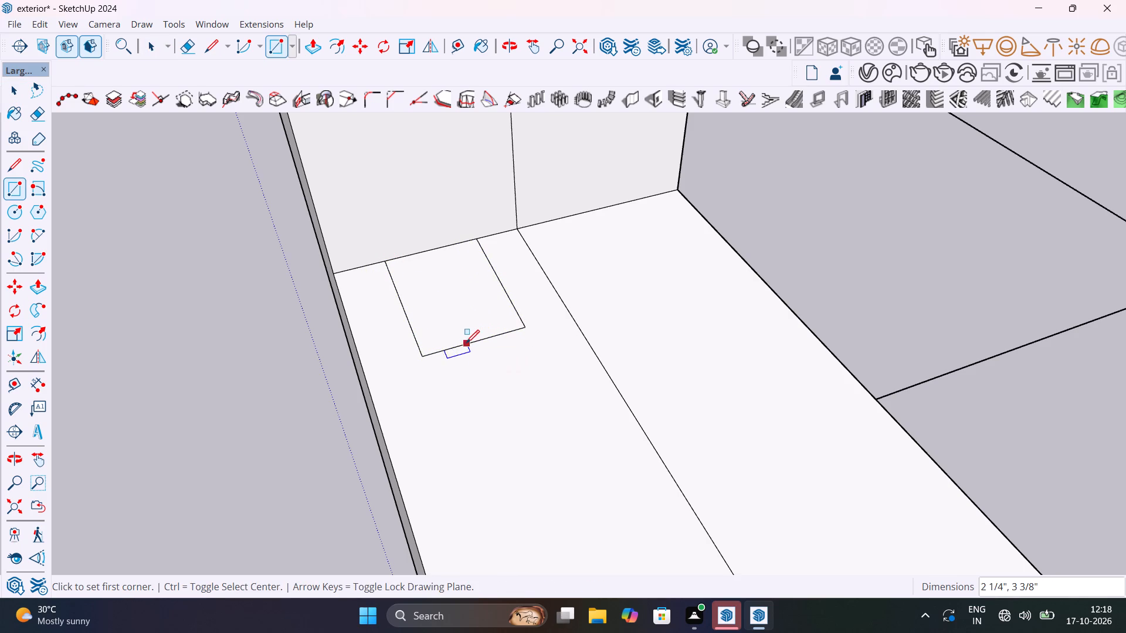
# Draw a smaller rectangle about 1" by 1 3/8" against the first rectangle's edge opposite the jamb.
pyautogui.click(458, 346)
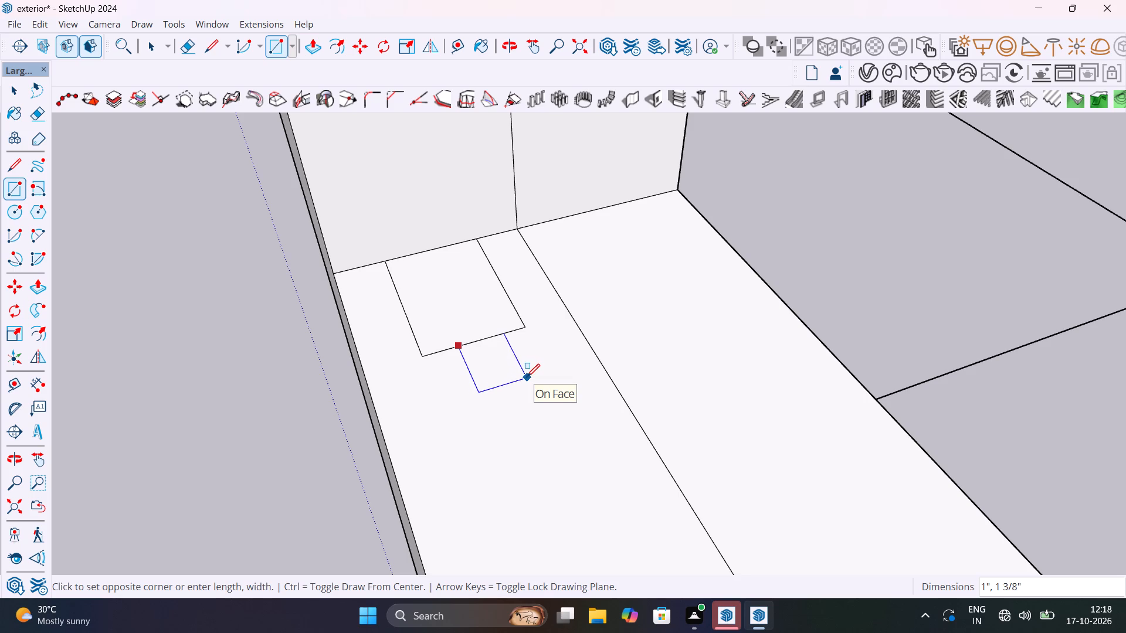
pyautogui.click(527, 377)
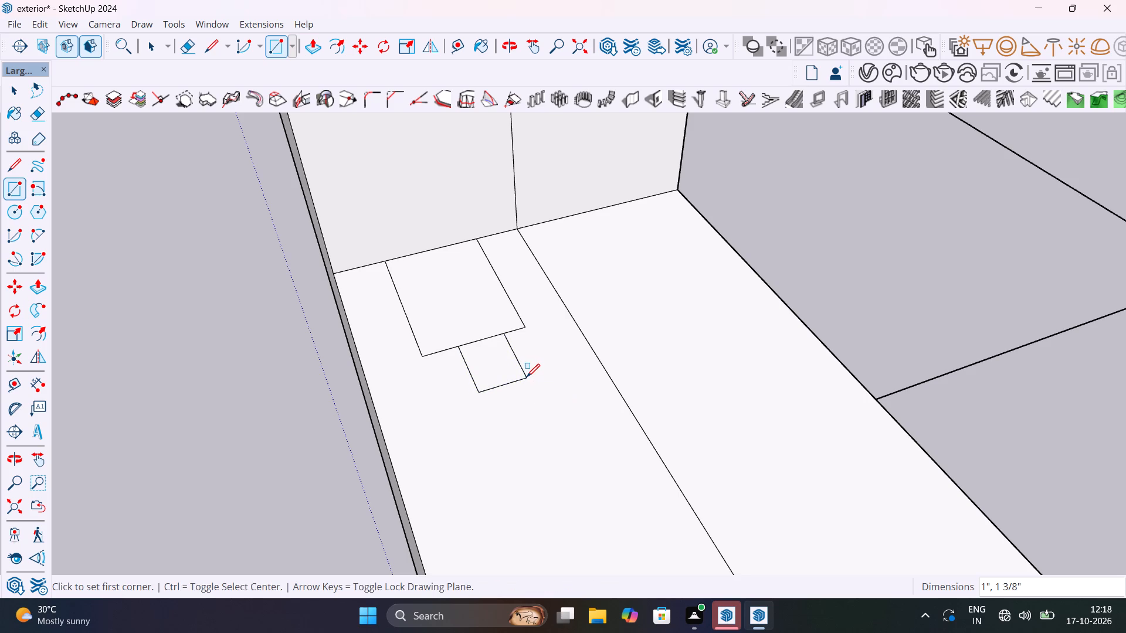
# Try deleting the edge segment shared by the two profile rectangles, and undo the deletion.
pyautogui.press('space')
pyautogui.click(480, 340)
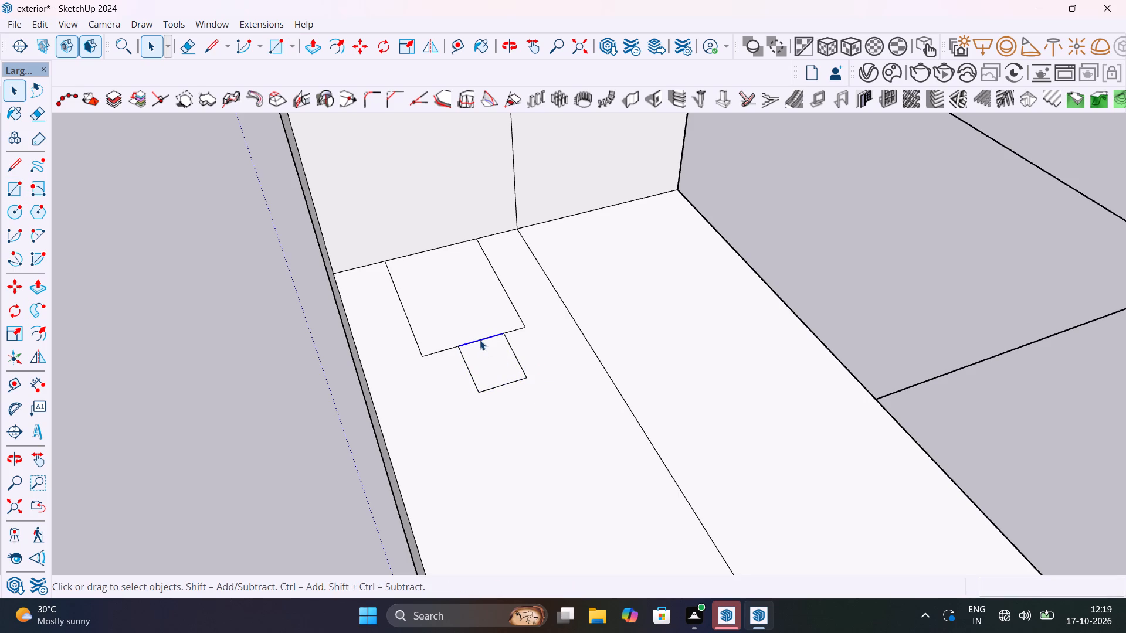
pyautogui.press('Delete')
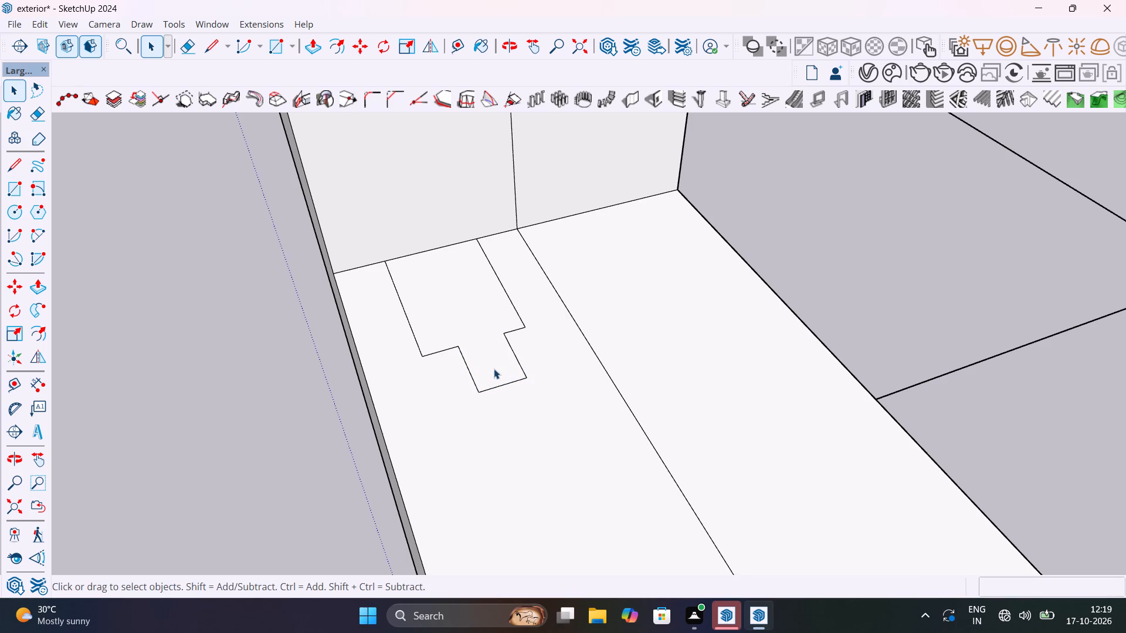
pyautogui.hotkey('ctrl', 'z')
# Move the small rectangle's three free edges about 3/16" along the shared edge, away from the sill midline.
pyautogui.scroll(7, 459, 360)
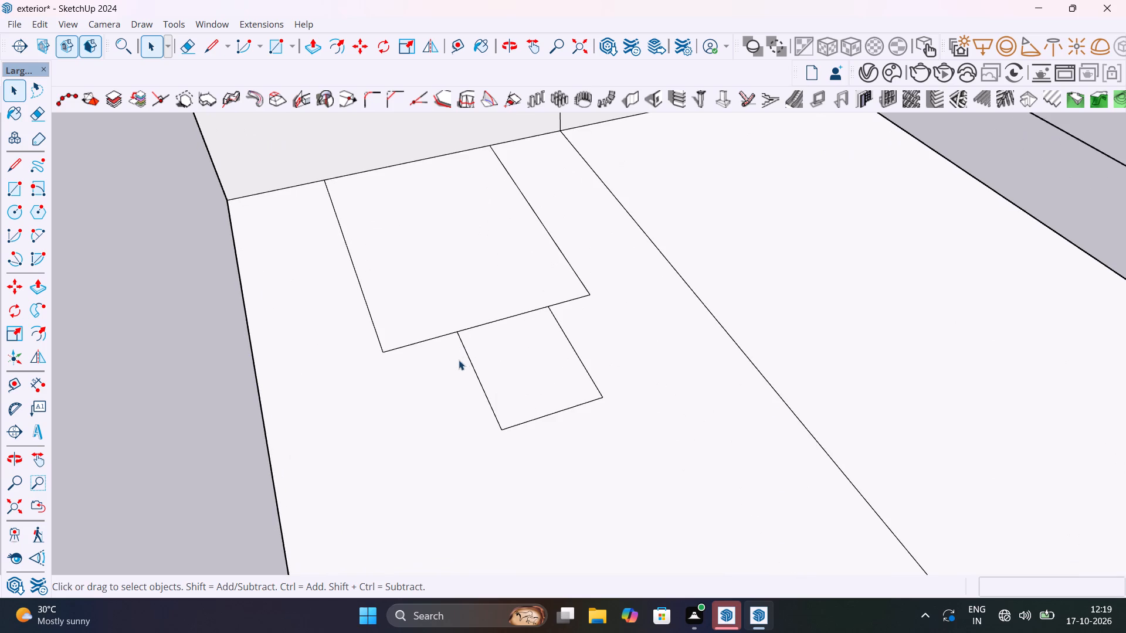
pyautogui.click(475, 369)
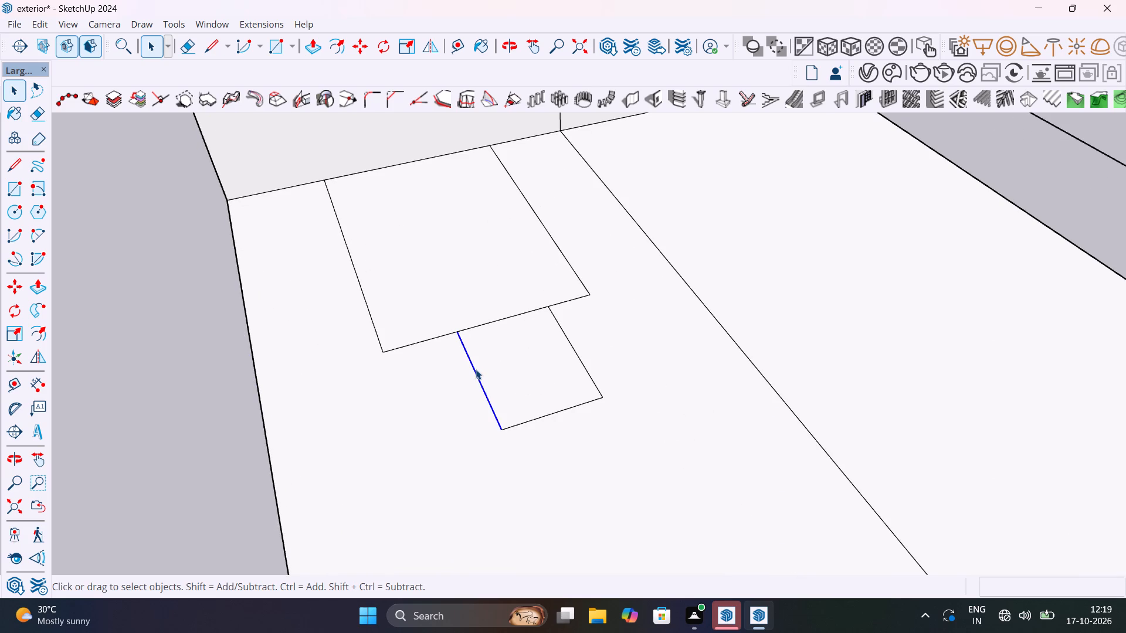
pyautogui.keyDown('shift'); pyautogui.click(535, 417); pyautogui.keyUp('shift')
pyautogui.keyDown('shift'); pyautogui.click(578, 359); pyautogui.keyUp('shift')
pyautogui.press('m')
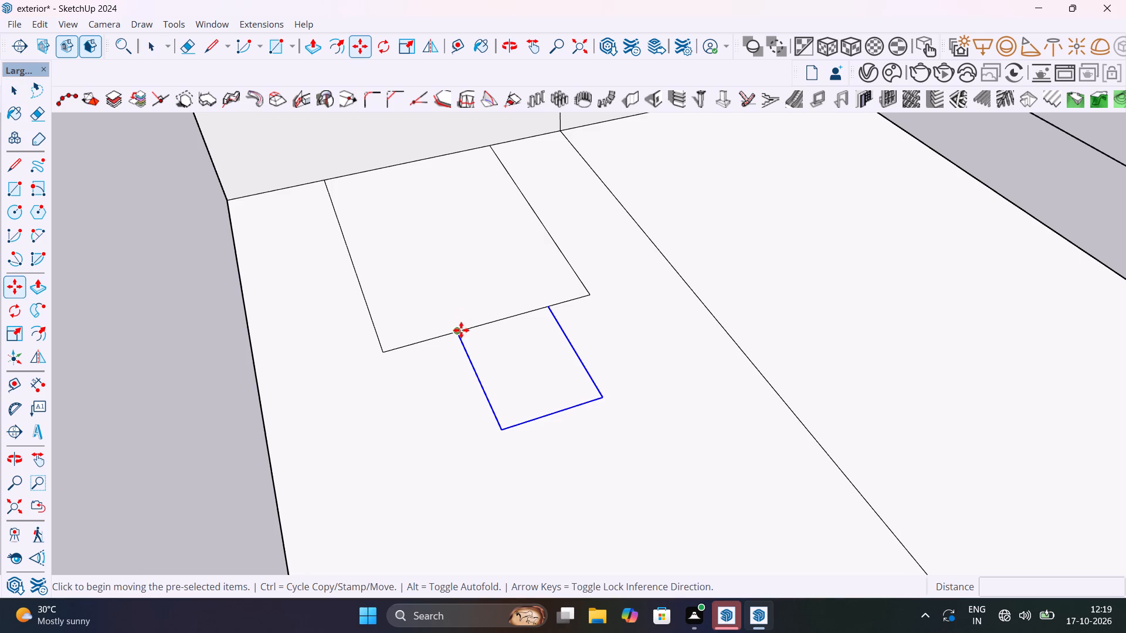
pyautogui.click(456, 332)
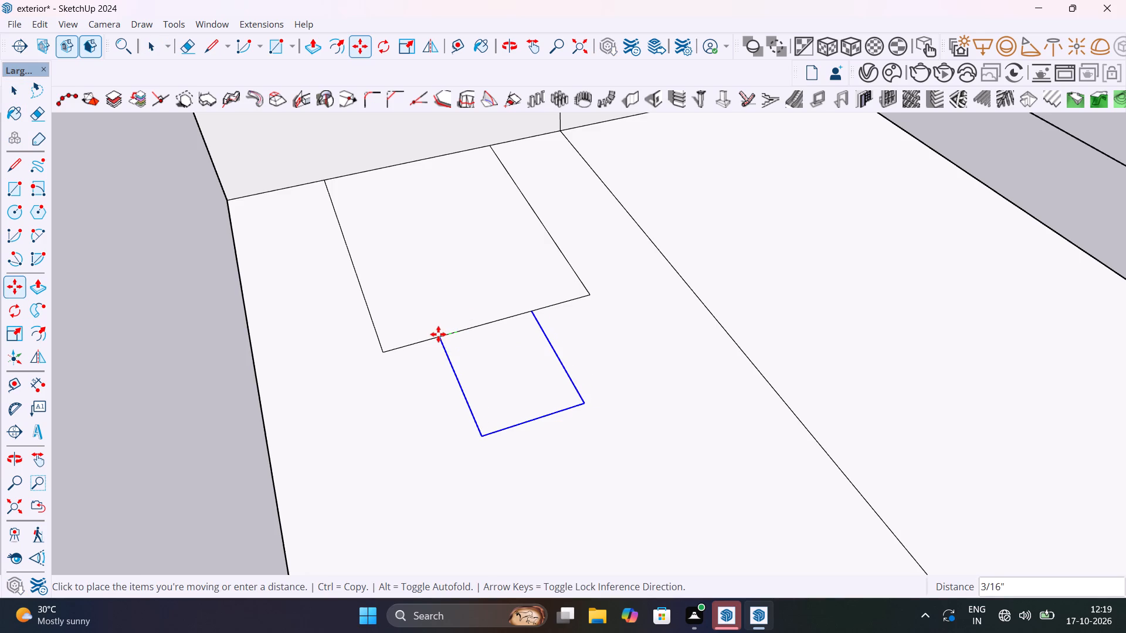
pyautogui.click(440, 335)
# Delete the edge segment shared by the two rectangles, merging them into one stepped frame profile.
pyautogui.press('space')
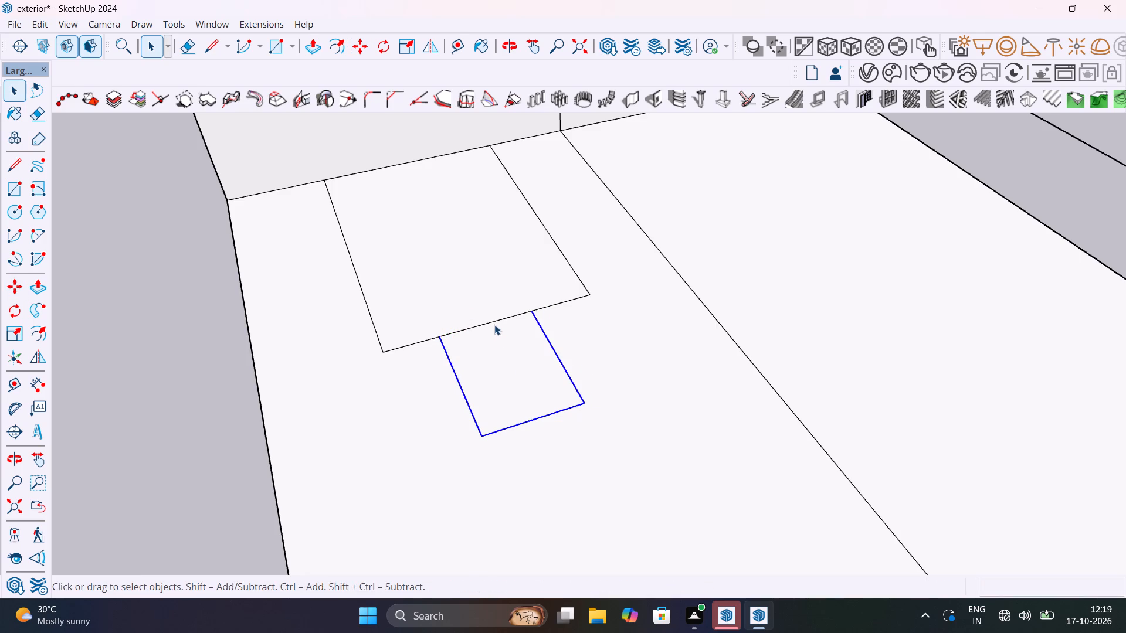
pyautogui.click(496, 322)
pyautogui.press('Delete')
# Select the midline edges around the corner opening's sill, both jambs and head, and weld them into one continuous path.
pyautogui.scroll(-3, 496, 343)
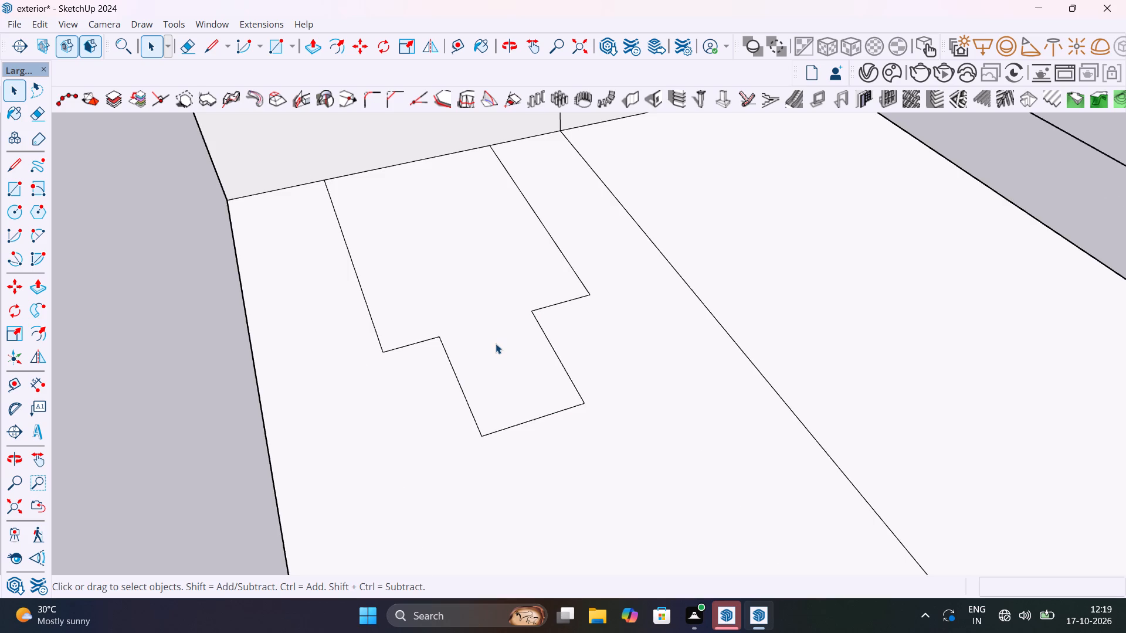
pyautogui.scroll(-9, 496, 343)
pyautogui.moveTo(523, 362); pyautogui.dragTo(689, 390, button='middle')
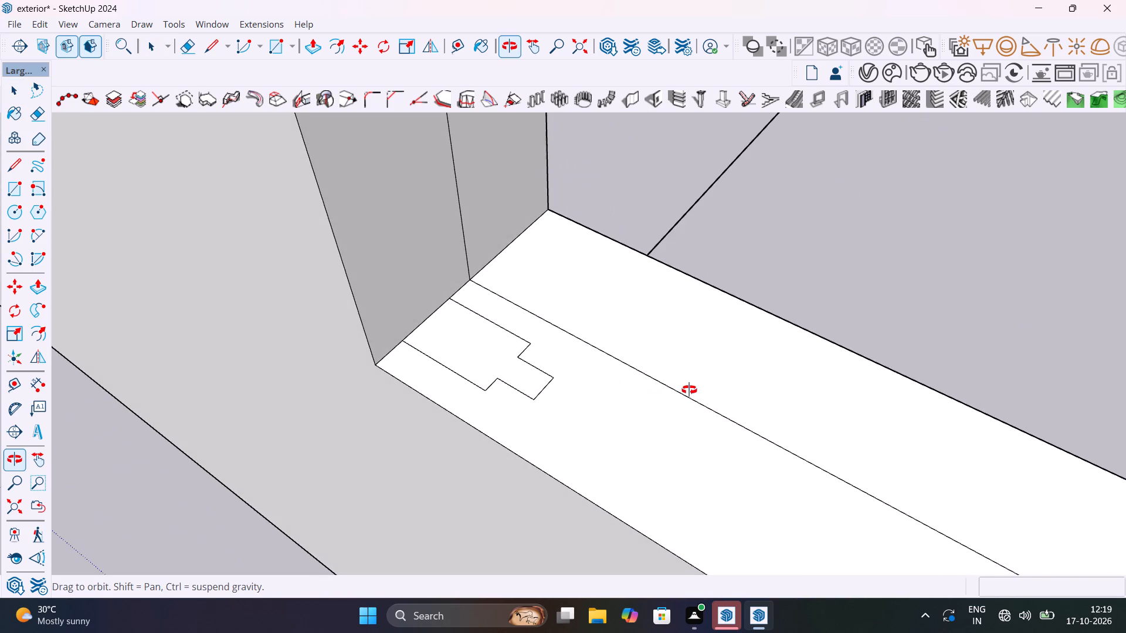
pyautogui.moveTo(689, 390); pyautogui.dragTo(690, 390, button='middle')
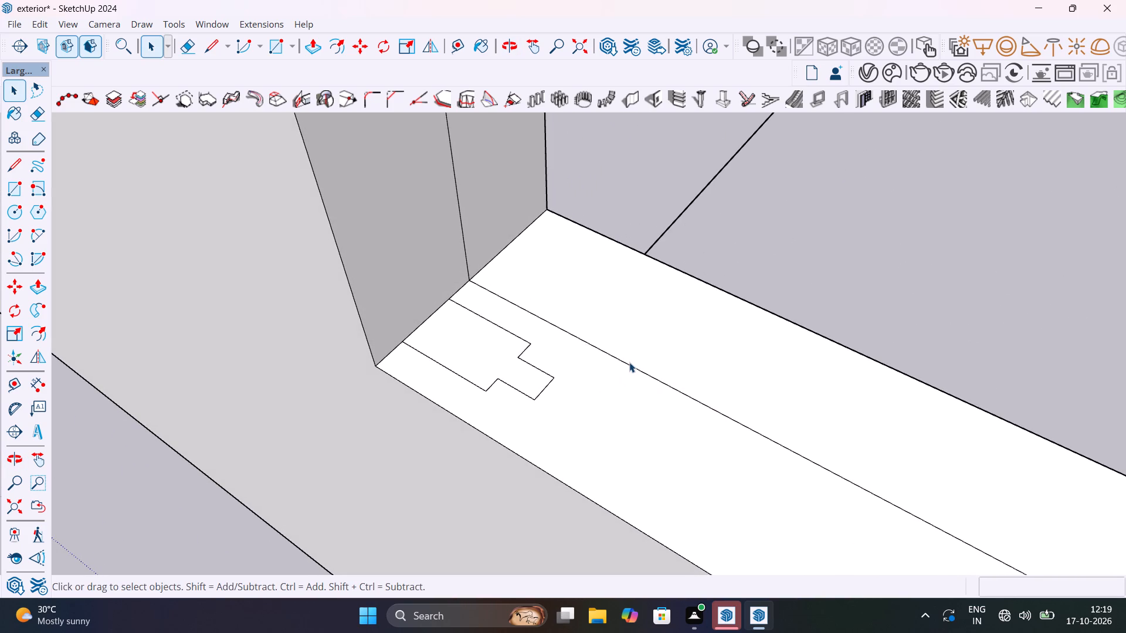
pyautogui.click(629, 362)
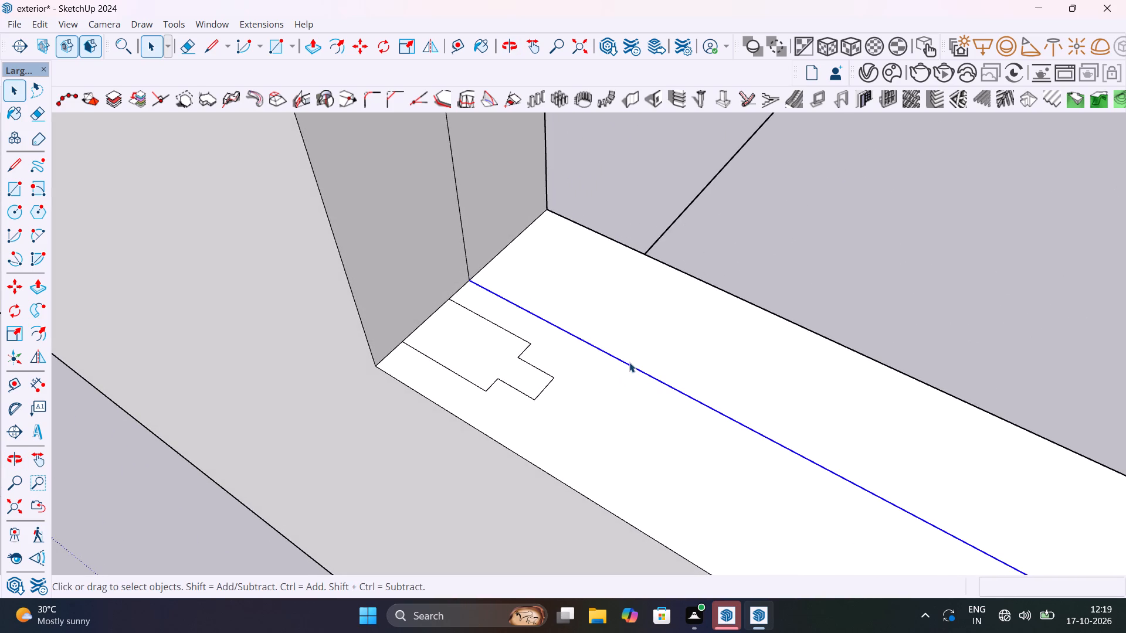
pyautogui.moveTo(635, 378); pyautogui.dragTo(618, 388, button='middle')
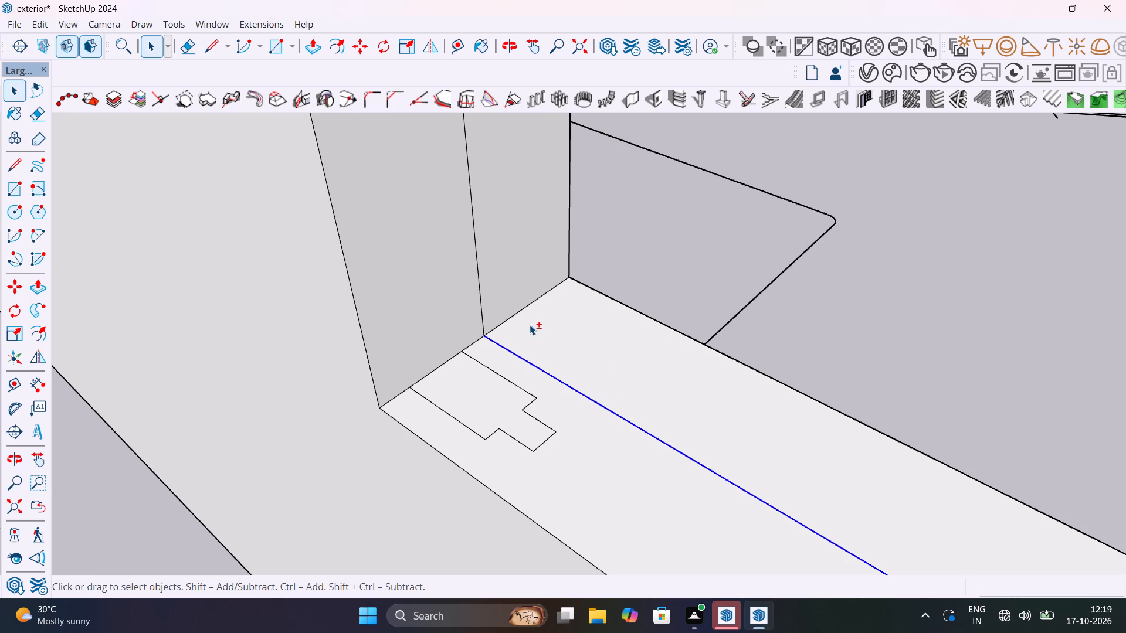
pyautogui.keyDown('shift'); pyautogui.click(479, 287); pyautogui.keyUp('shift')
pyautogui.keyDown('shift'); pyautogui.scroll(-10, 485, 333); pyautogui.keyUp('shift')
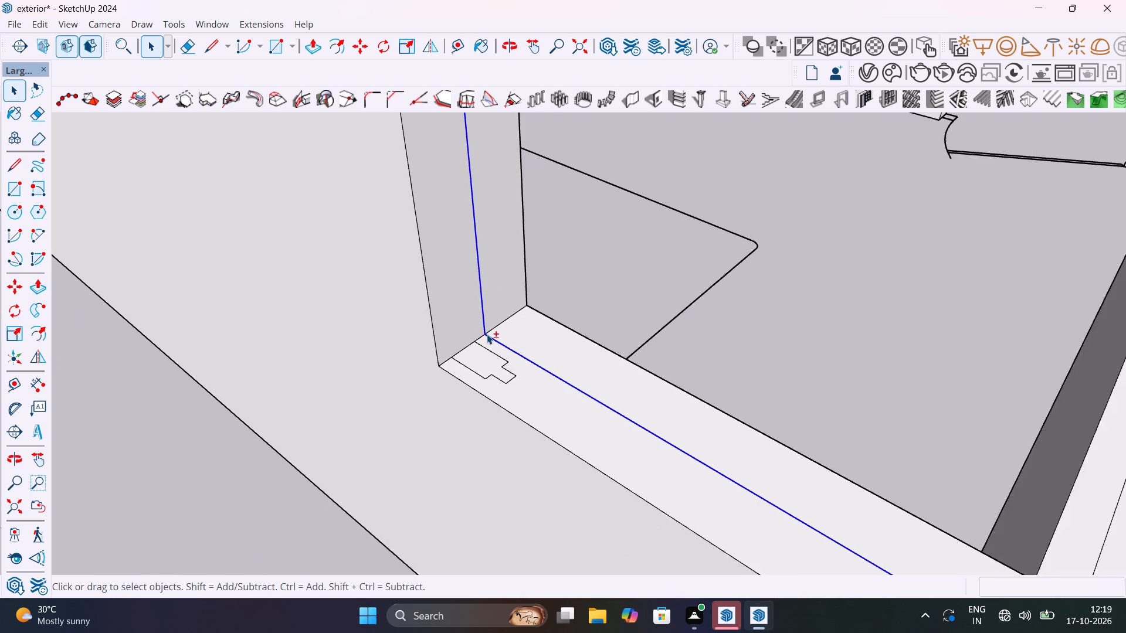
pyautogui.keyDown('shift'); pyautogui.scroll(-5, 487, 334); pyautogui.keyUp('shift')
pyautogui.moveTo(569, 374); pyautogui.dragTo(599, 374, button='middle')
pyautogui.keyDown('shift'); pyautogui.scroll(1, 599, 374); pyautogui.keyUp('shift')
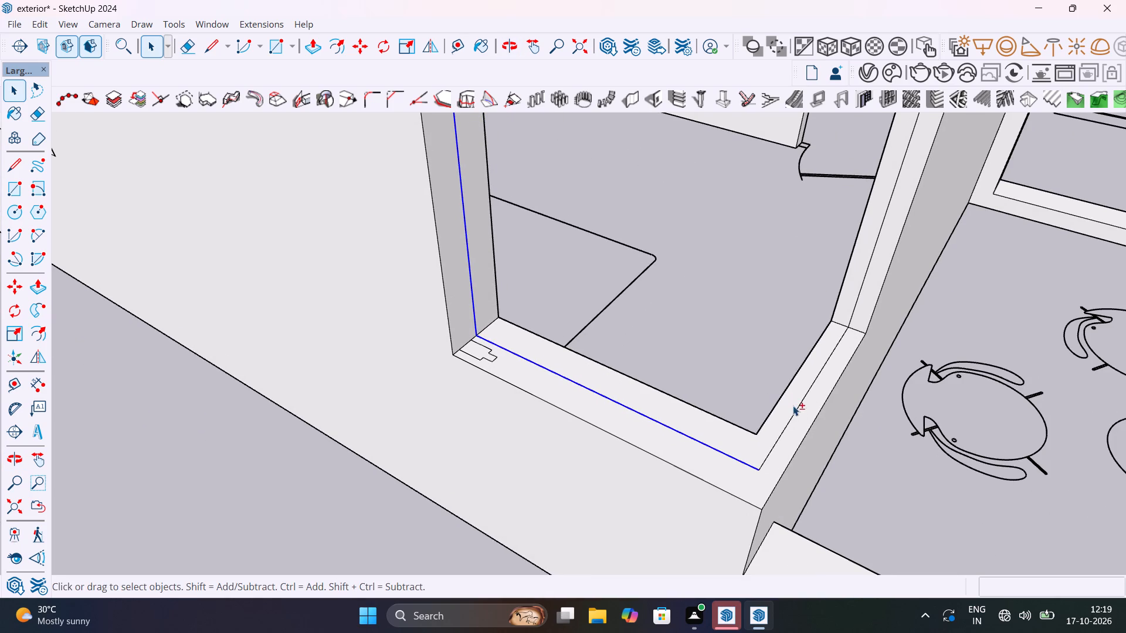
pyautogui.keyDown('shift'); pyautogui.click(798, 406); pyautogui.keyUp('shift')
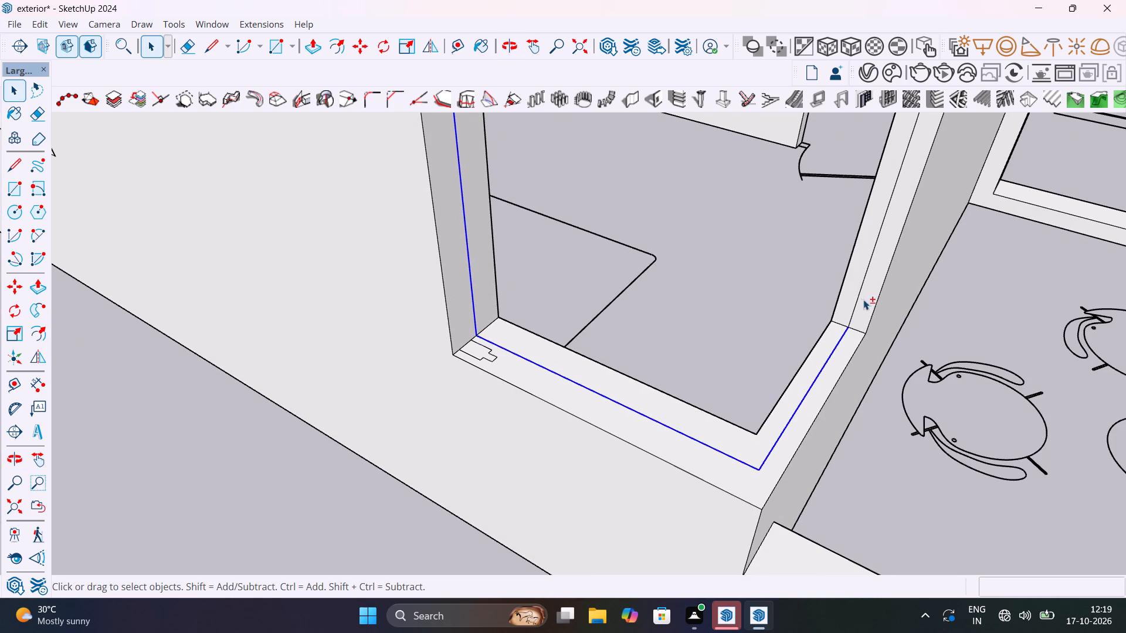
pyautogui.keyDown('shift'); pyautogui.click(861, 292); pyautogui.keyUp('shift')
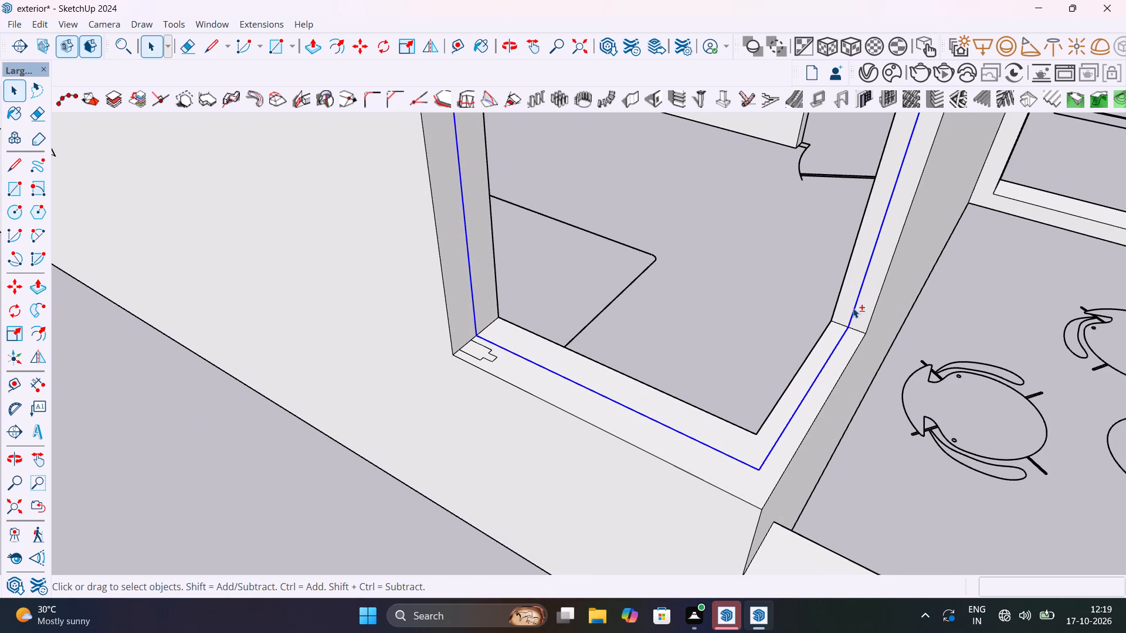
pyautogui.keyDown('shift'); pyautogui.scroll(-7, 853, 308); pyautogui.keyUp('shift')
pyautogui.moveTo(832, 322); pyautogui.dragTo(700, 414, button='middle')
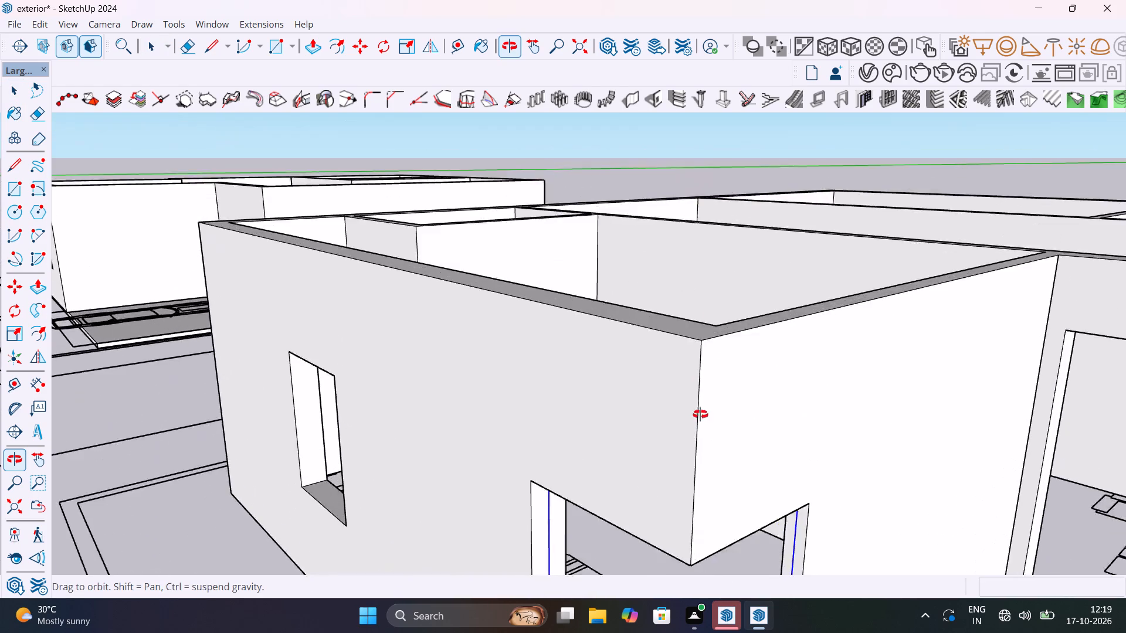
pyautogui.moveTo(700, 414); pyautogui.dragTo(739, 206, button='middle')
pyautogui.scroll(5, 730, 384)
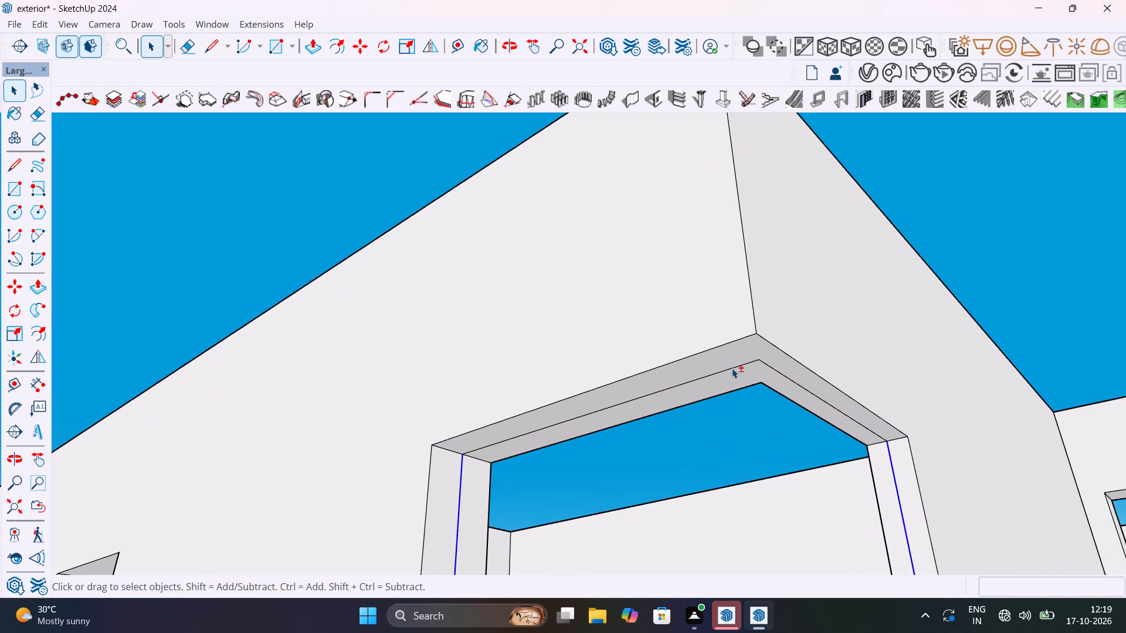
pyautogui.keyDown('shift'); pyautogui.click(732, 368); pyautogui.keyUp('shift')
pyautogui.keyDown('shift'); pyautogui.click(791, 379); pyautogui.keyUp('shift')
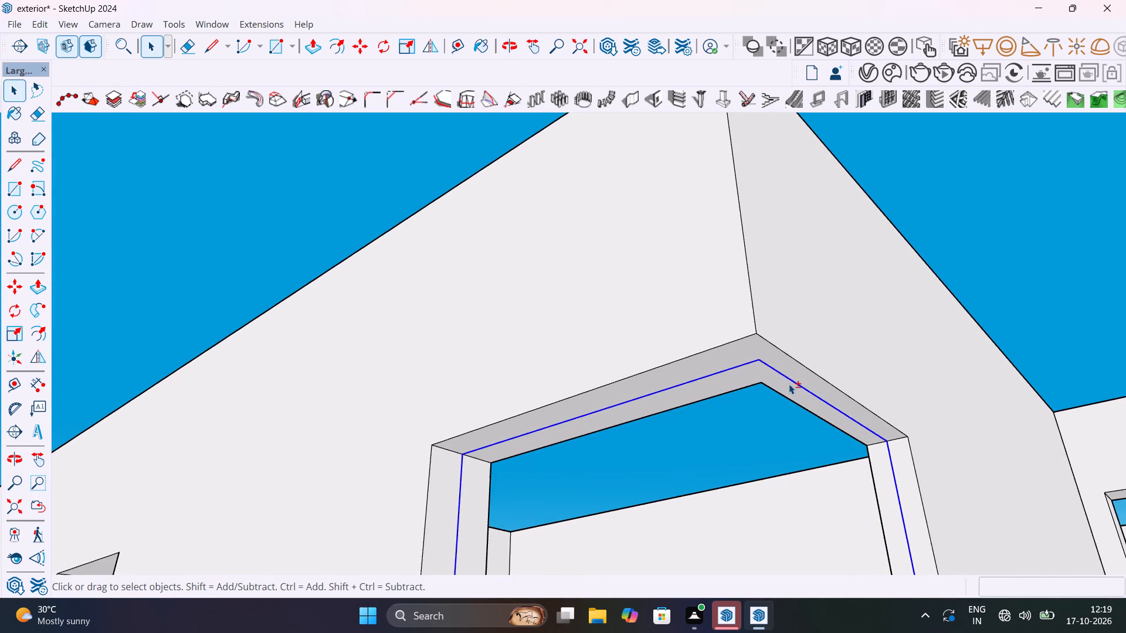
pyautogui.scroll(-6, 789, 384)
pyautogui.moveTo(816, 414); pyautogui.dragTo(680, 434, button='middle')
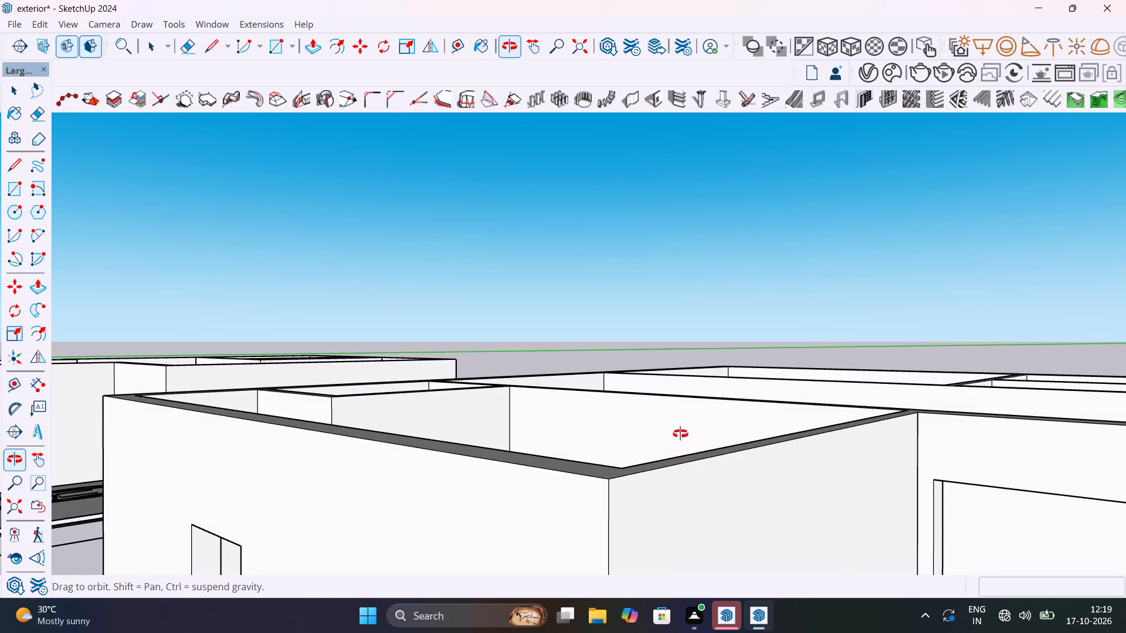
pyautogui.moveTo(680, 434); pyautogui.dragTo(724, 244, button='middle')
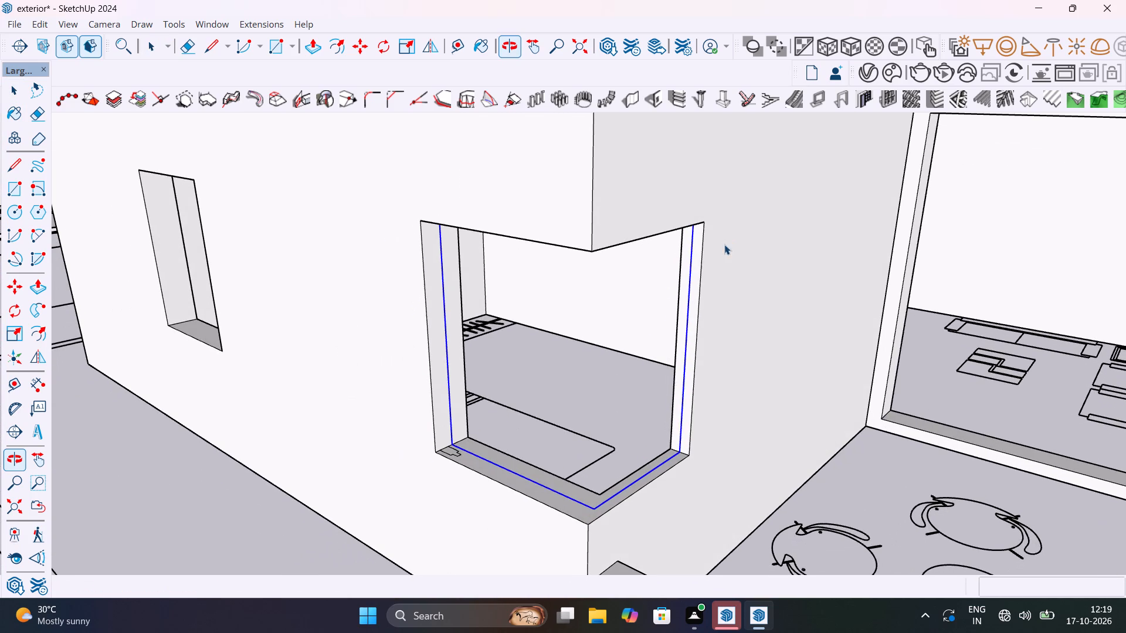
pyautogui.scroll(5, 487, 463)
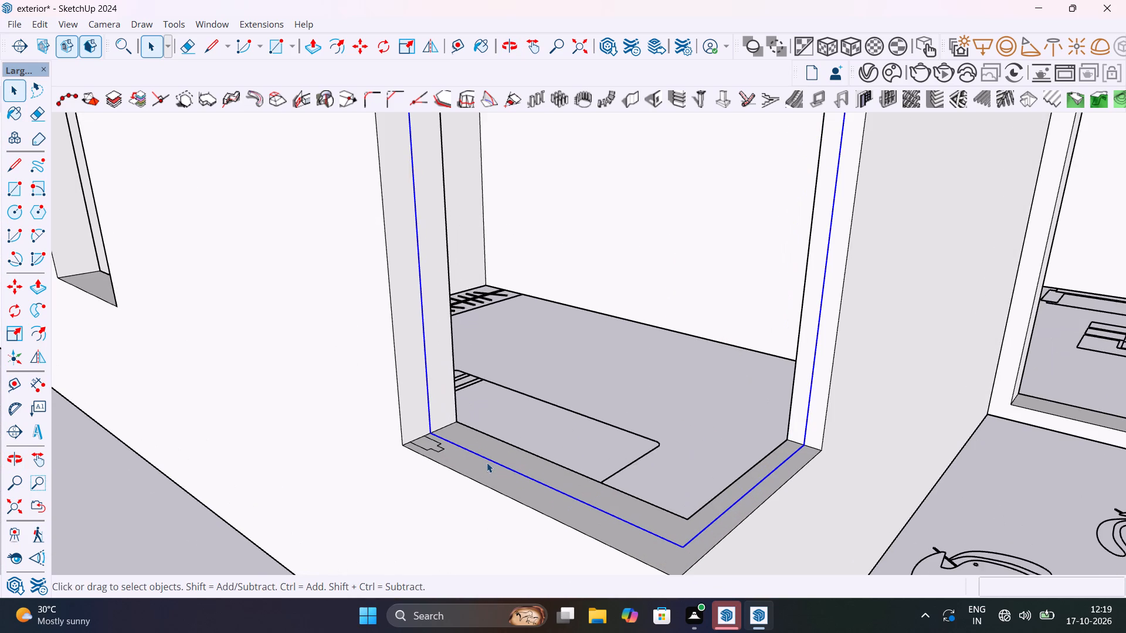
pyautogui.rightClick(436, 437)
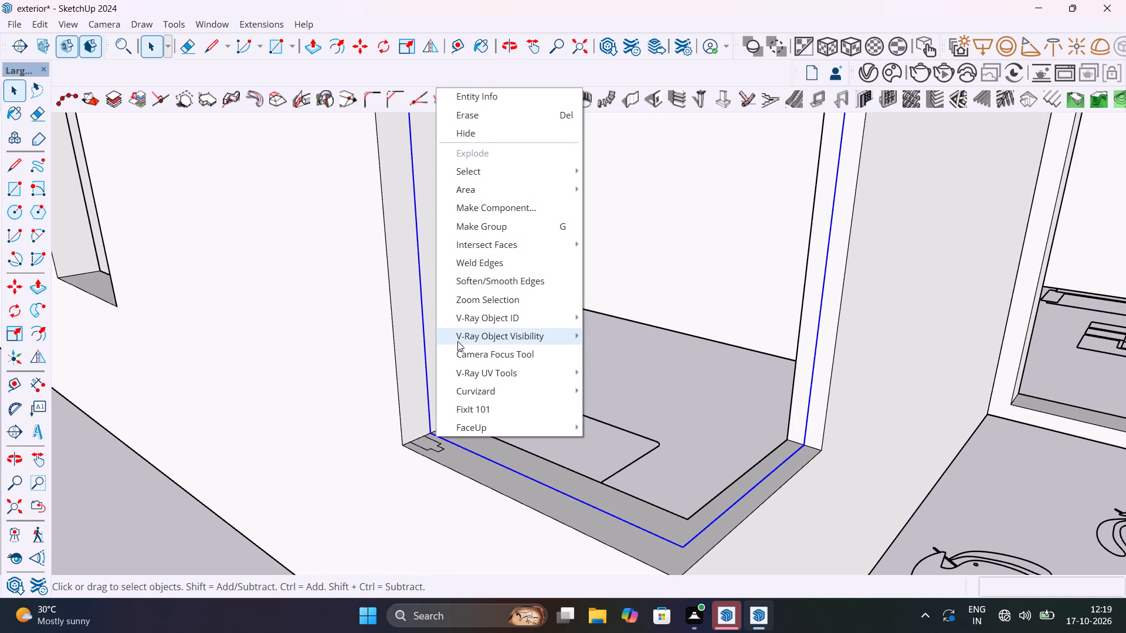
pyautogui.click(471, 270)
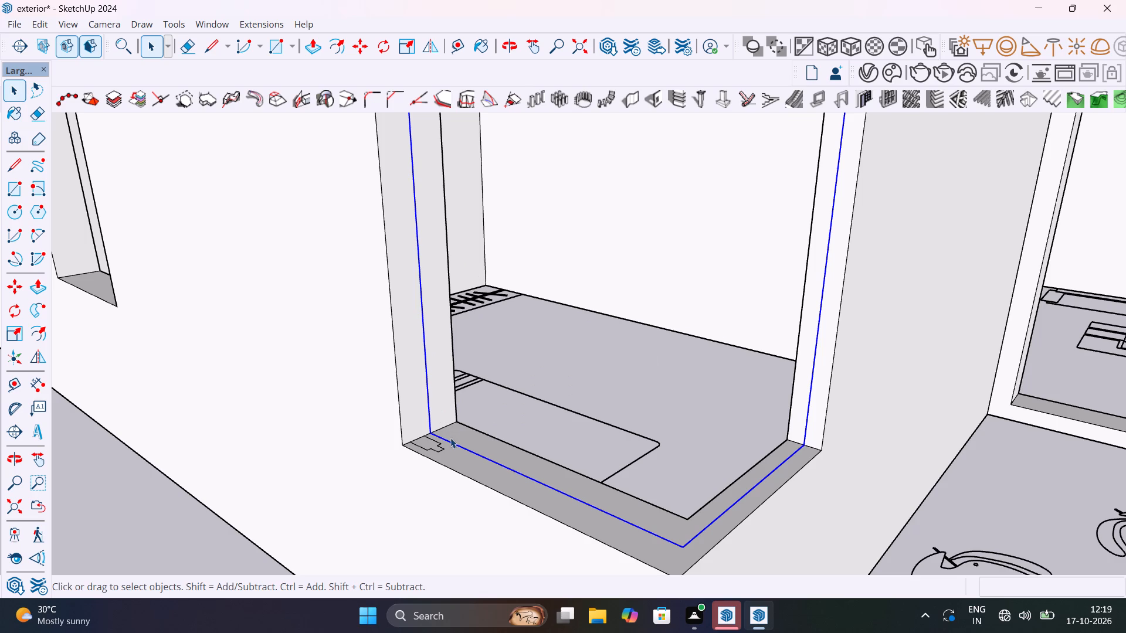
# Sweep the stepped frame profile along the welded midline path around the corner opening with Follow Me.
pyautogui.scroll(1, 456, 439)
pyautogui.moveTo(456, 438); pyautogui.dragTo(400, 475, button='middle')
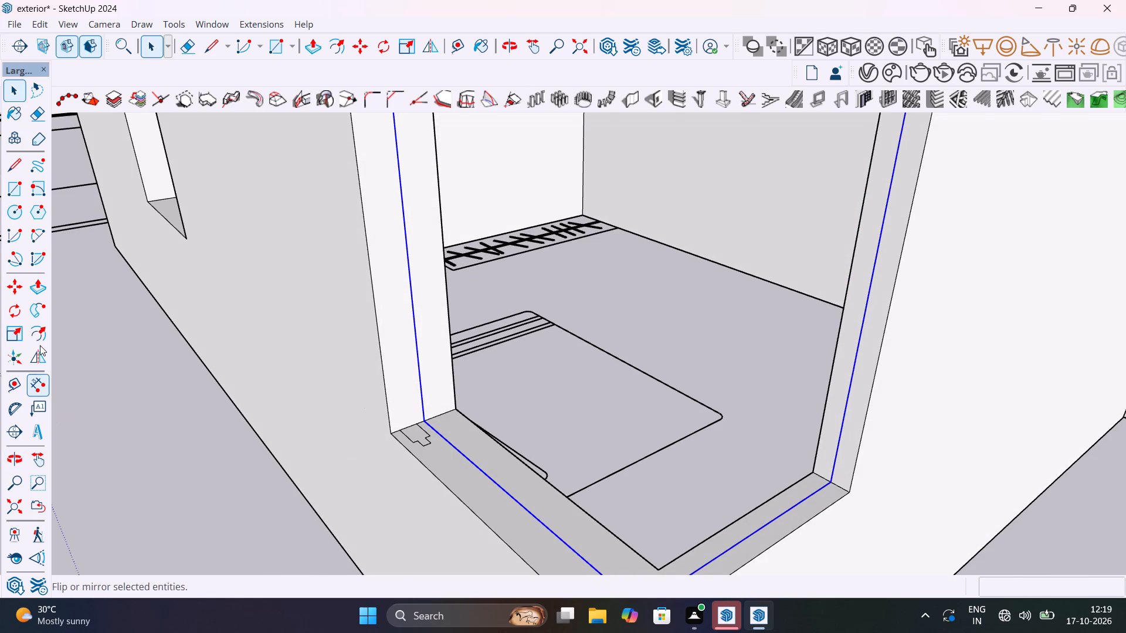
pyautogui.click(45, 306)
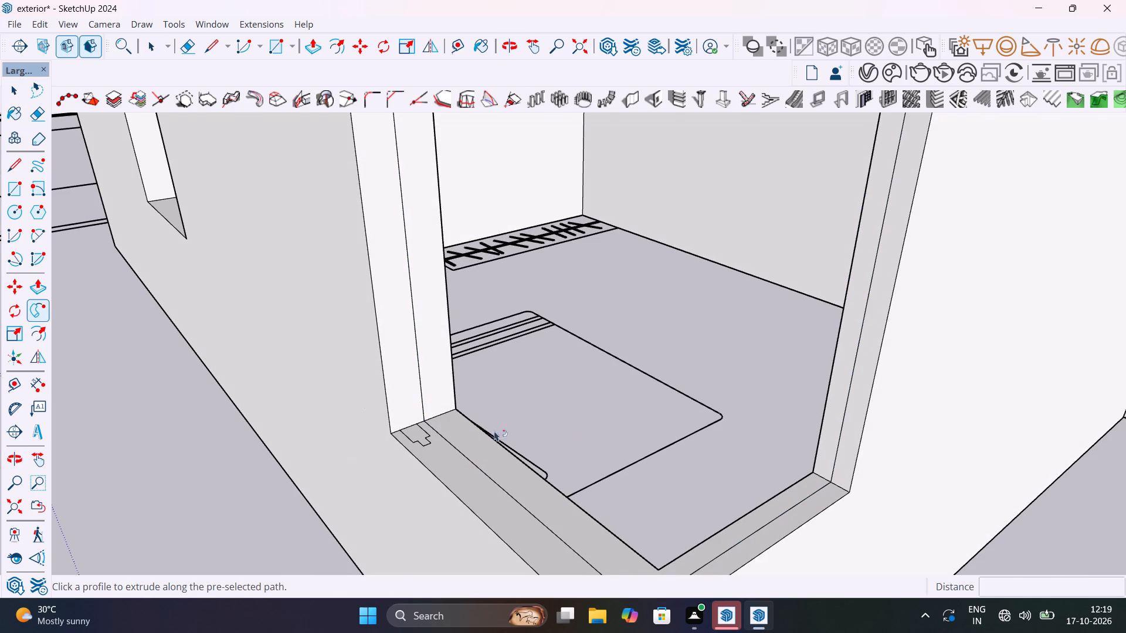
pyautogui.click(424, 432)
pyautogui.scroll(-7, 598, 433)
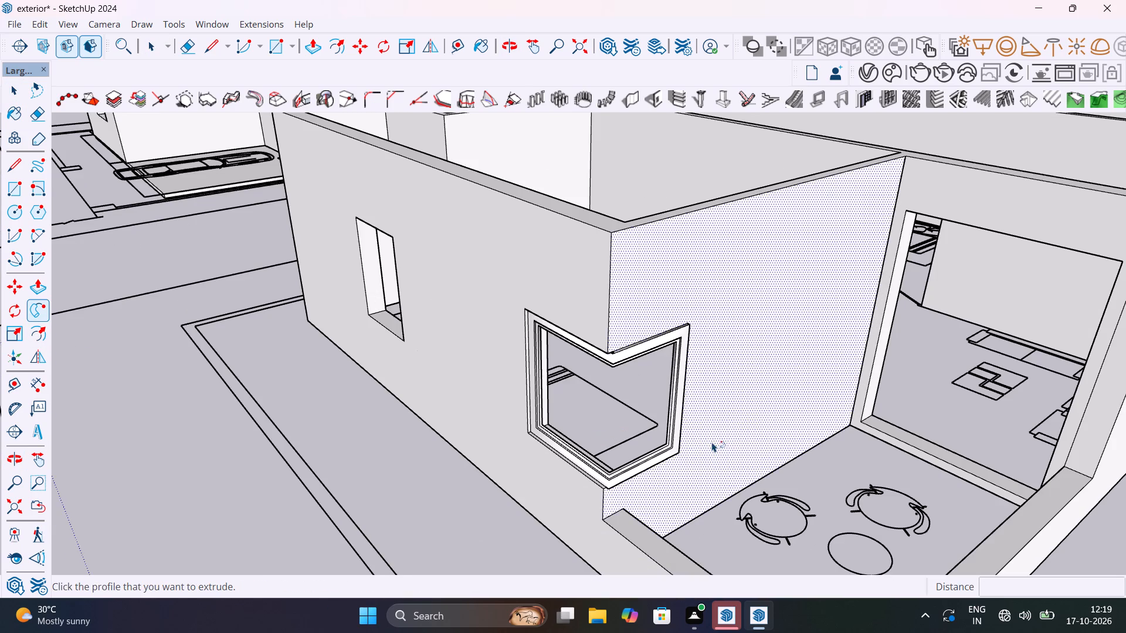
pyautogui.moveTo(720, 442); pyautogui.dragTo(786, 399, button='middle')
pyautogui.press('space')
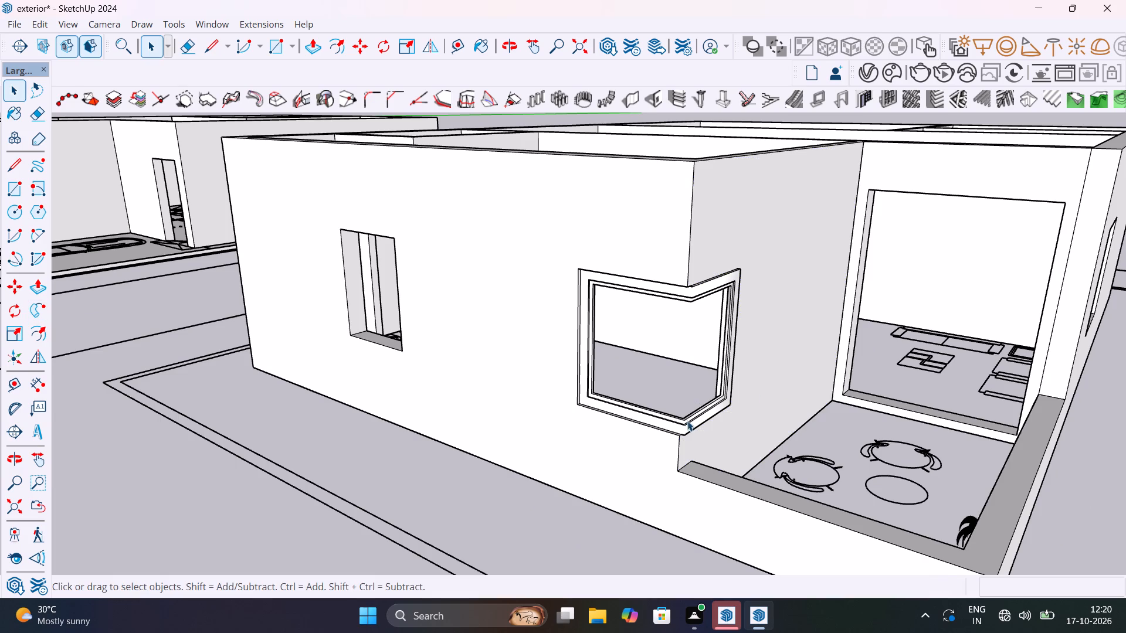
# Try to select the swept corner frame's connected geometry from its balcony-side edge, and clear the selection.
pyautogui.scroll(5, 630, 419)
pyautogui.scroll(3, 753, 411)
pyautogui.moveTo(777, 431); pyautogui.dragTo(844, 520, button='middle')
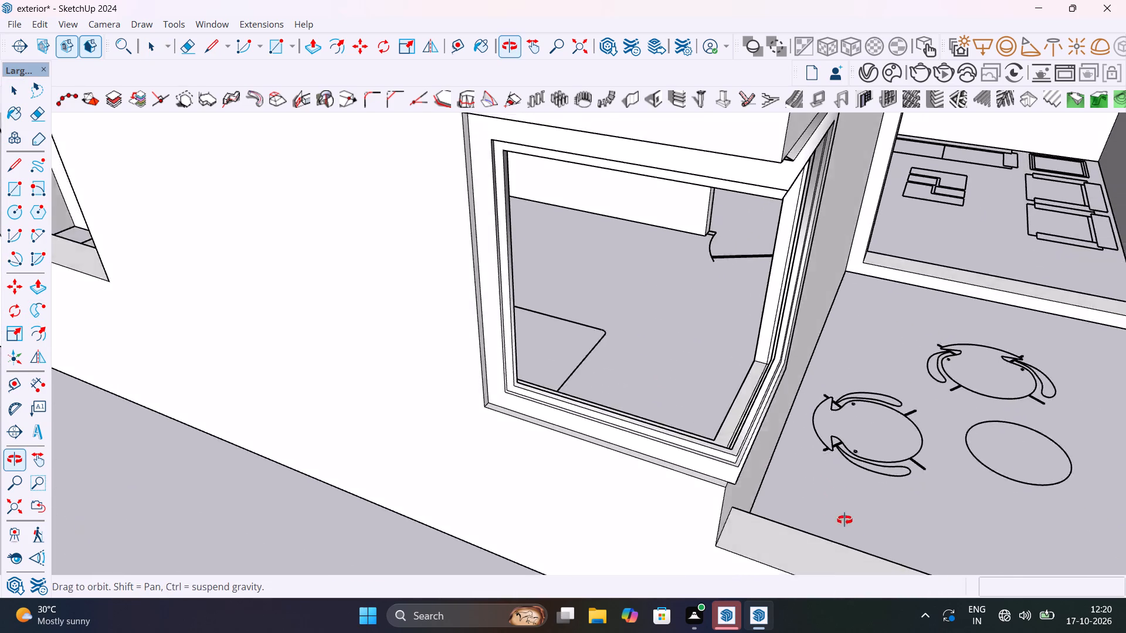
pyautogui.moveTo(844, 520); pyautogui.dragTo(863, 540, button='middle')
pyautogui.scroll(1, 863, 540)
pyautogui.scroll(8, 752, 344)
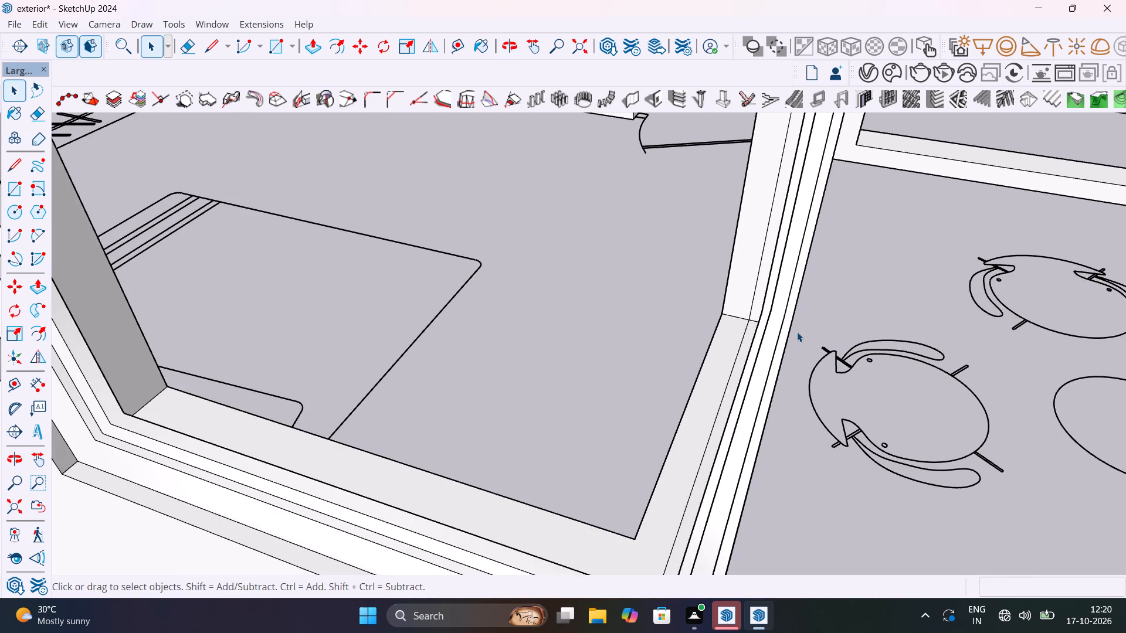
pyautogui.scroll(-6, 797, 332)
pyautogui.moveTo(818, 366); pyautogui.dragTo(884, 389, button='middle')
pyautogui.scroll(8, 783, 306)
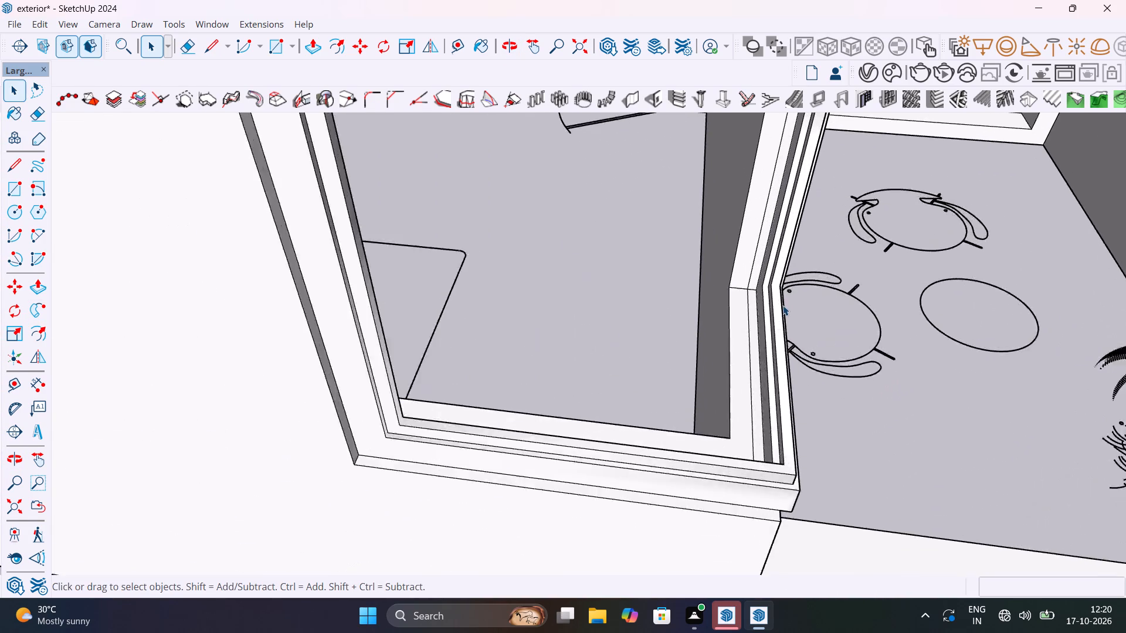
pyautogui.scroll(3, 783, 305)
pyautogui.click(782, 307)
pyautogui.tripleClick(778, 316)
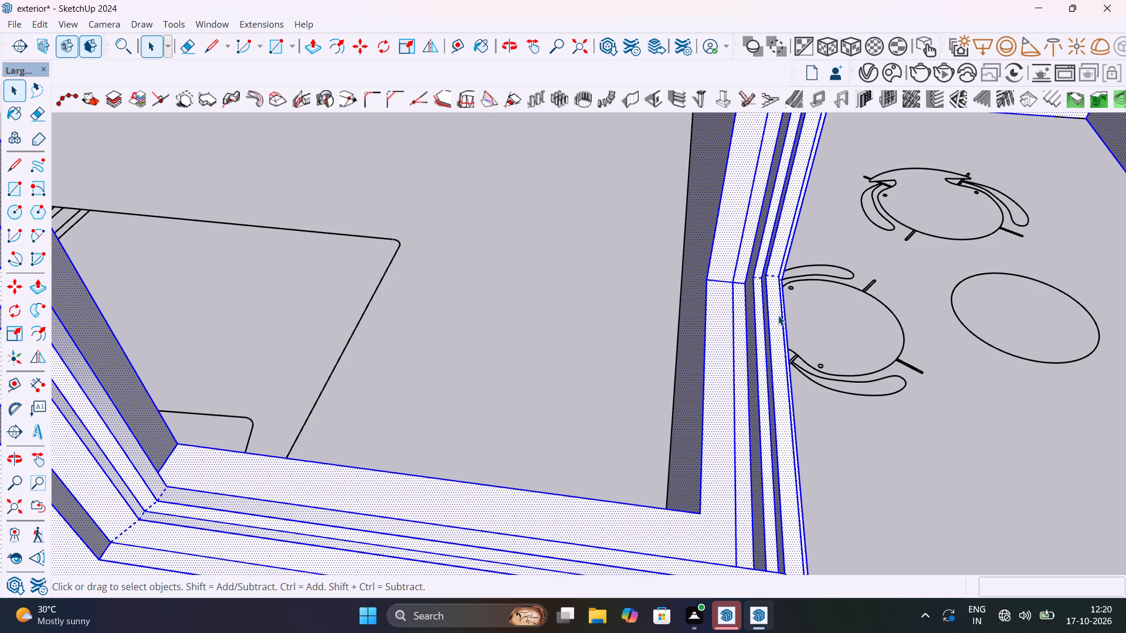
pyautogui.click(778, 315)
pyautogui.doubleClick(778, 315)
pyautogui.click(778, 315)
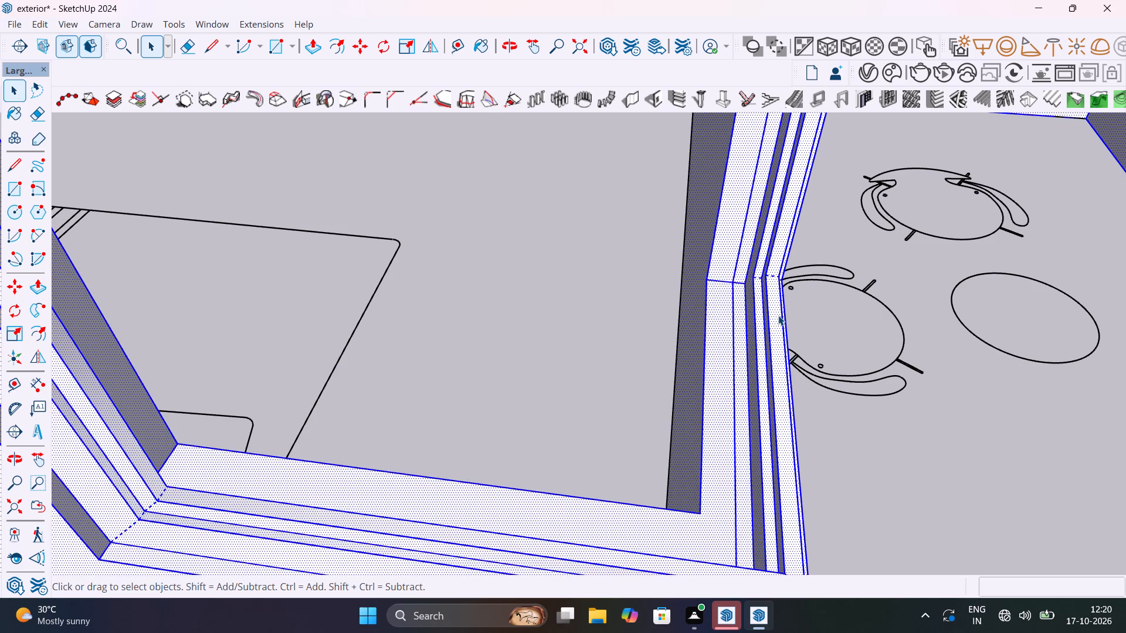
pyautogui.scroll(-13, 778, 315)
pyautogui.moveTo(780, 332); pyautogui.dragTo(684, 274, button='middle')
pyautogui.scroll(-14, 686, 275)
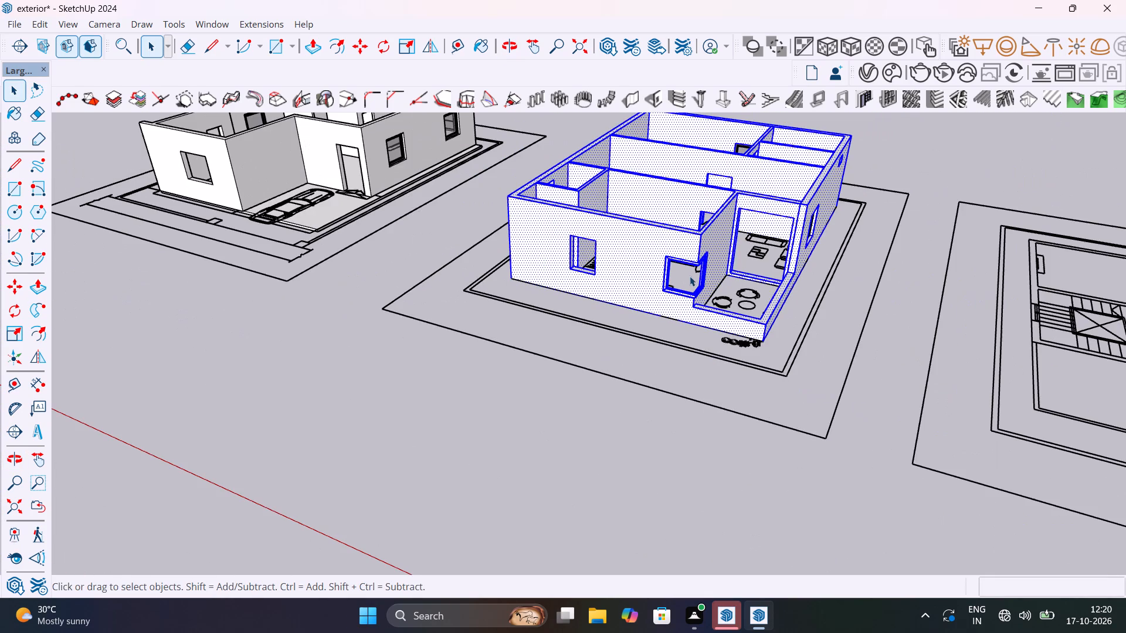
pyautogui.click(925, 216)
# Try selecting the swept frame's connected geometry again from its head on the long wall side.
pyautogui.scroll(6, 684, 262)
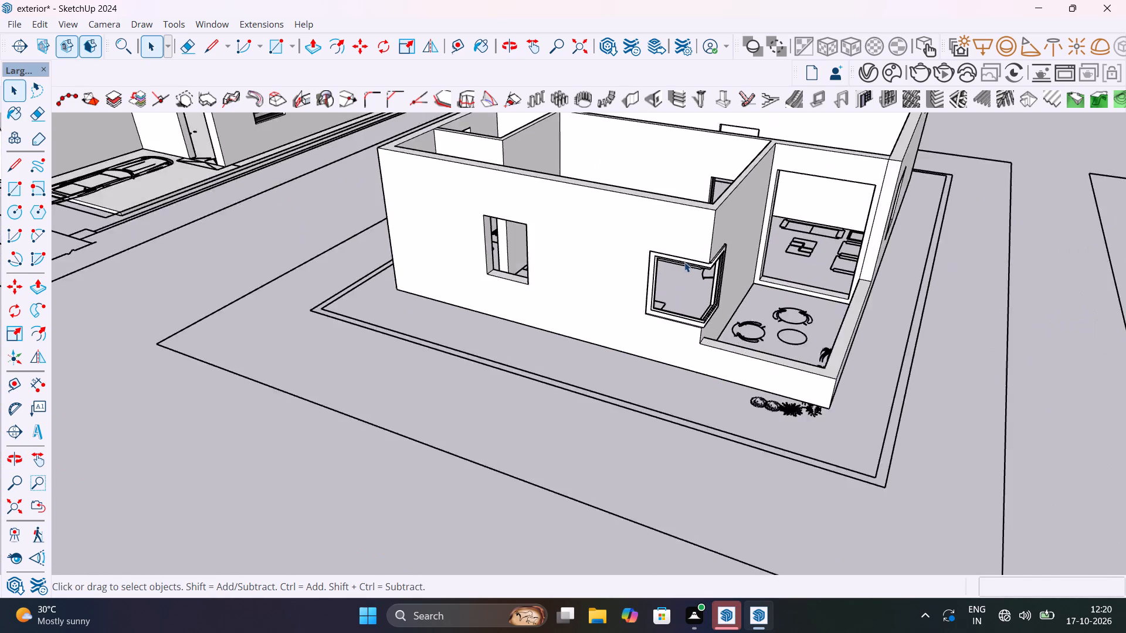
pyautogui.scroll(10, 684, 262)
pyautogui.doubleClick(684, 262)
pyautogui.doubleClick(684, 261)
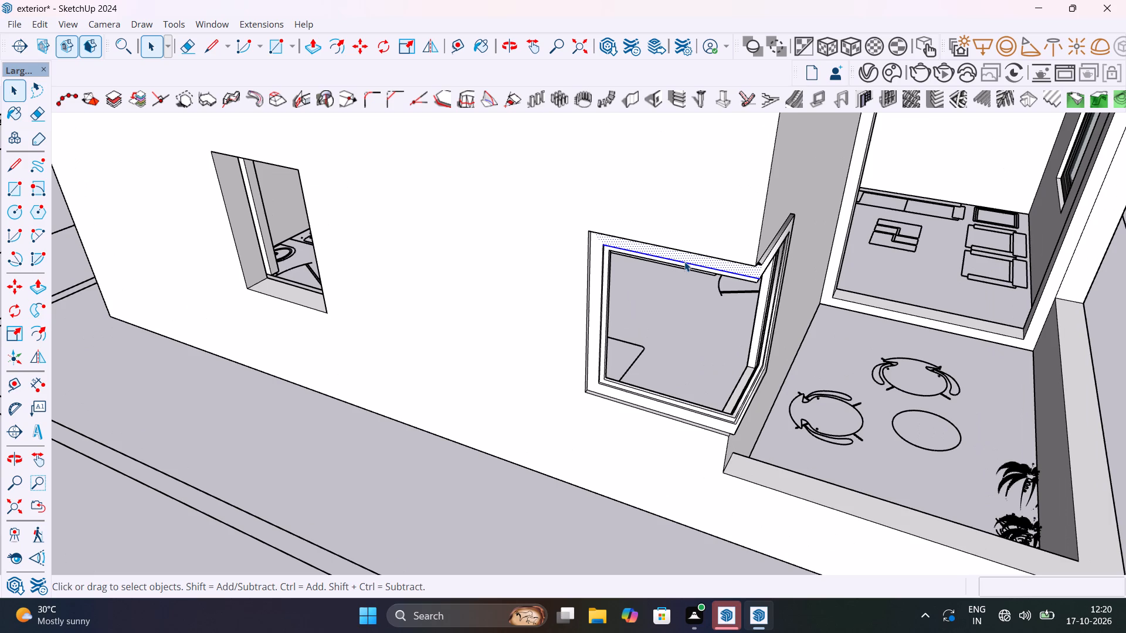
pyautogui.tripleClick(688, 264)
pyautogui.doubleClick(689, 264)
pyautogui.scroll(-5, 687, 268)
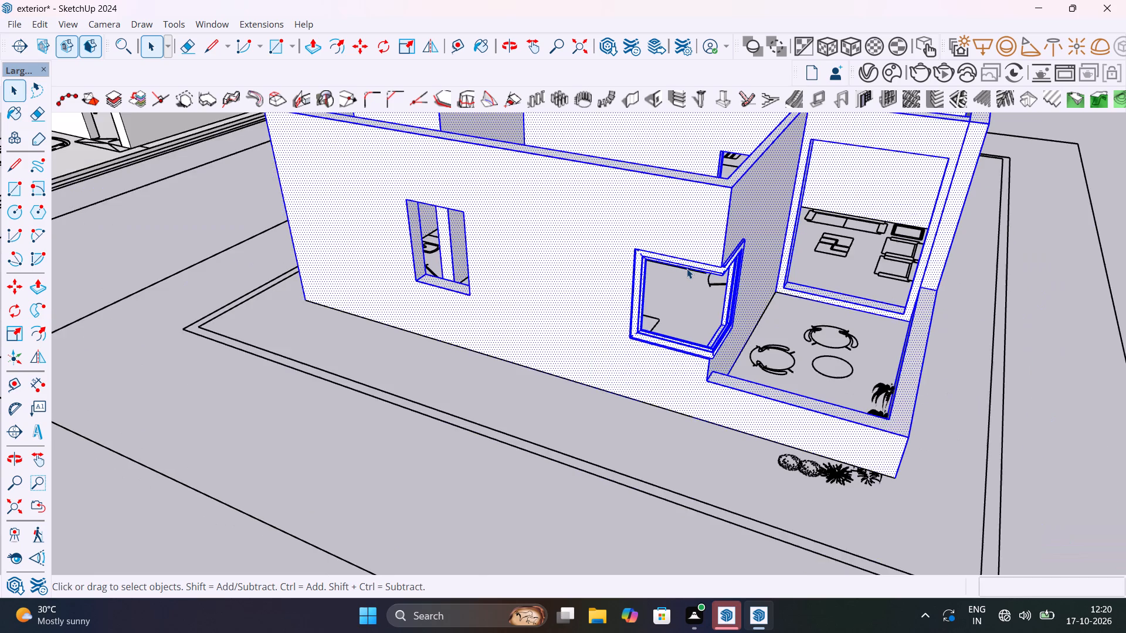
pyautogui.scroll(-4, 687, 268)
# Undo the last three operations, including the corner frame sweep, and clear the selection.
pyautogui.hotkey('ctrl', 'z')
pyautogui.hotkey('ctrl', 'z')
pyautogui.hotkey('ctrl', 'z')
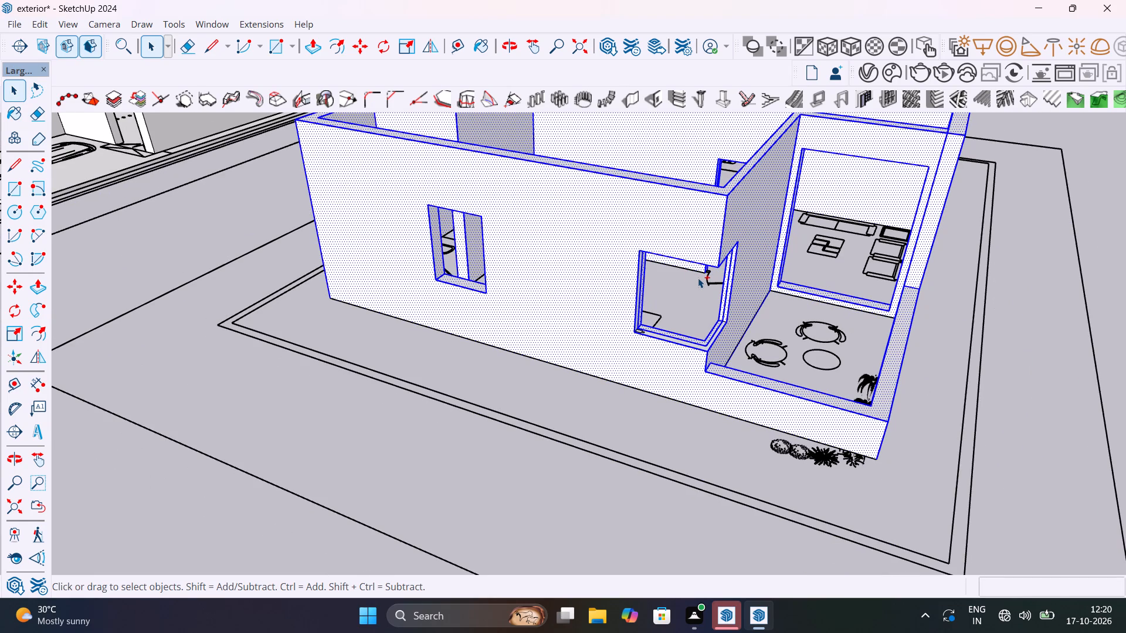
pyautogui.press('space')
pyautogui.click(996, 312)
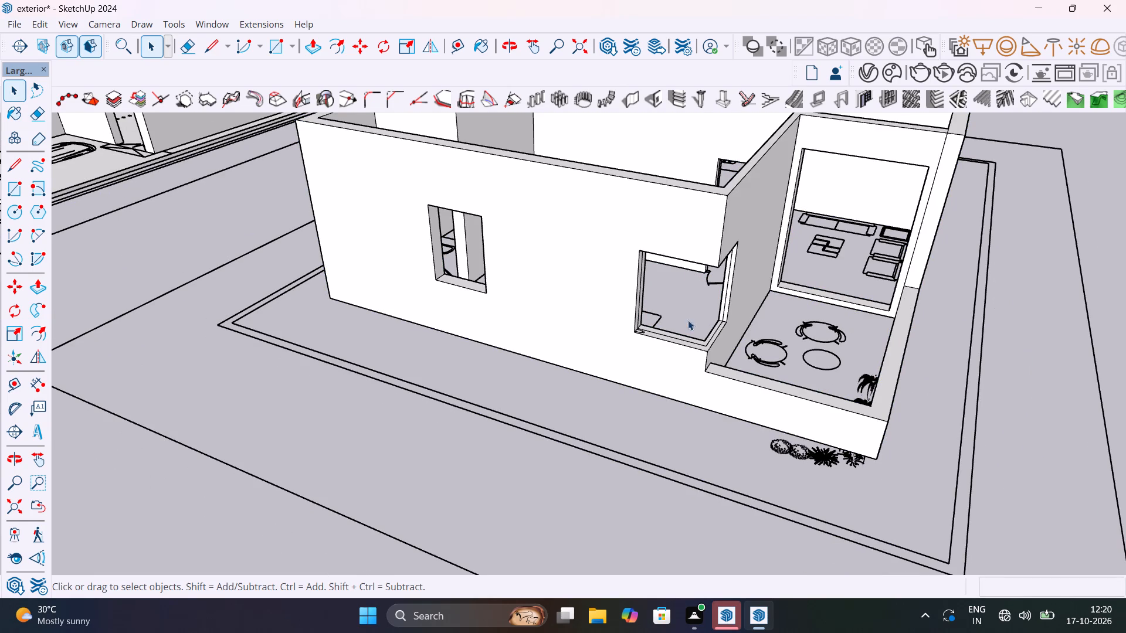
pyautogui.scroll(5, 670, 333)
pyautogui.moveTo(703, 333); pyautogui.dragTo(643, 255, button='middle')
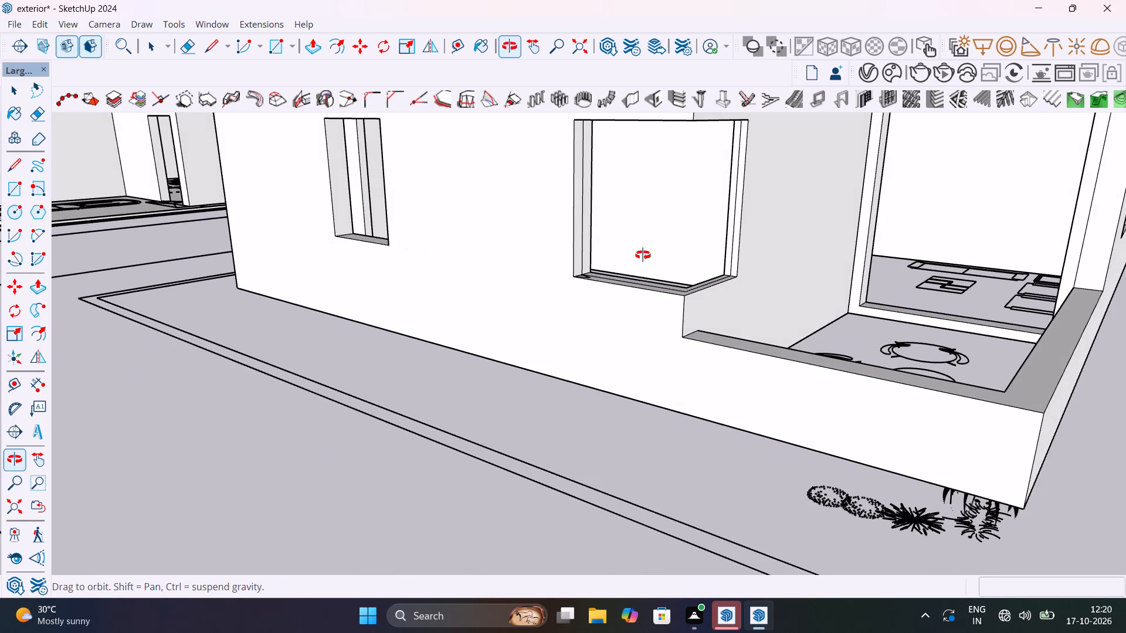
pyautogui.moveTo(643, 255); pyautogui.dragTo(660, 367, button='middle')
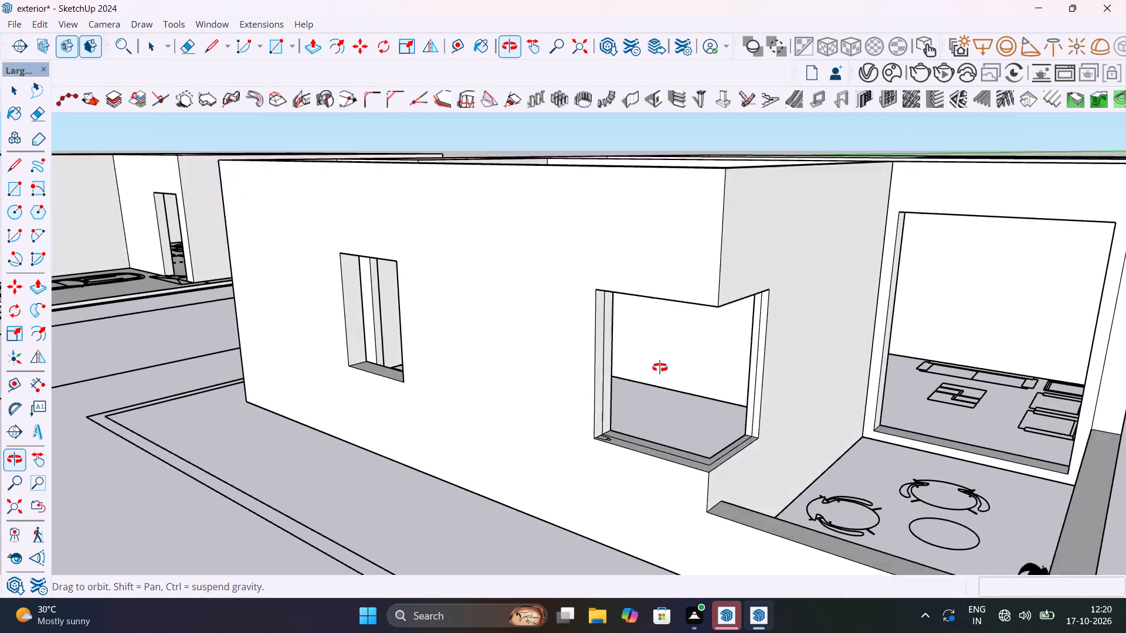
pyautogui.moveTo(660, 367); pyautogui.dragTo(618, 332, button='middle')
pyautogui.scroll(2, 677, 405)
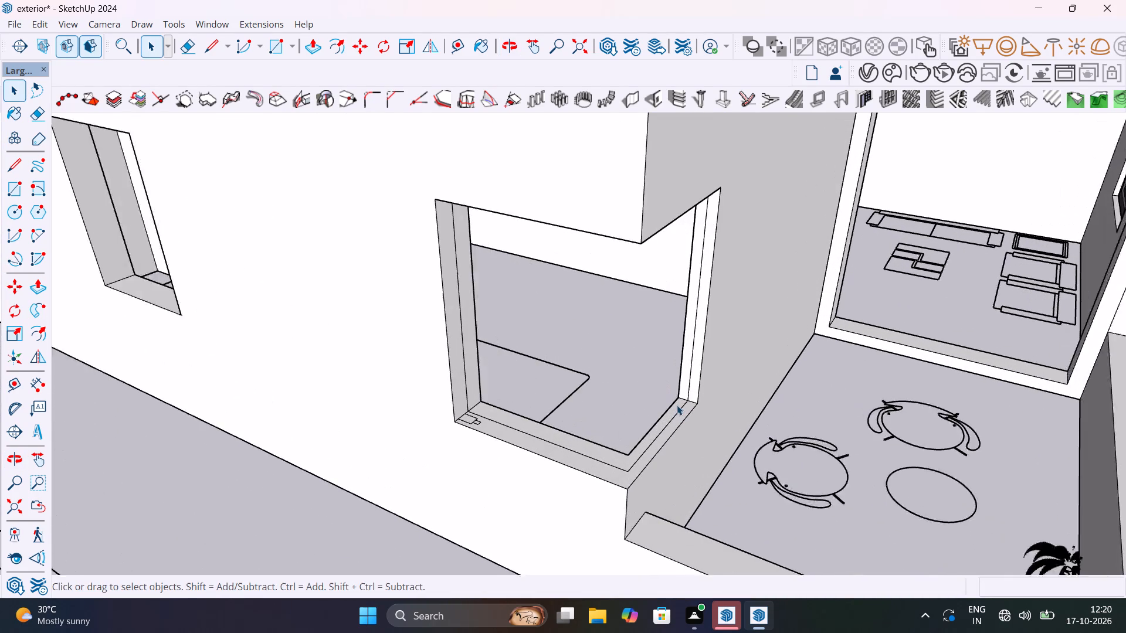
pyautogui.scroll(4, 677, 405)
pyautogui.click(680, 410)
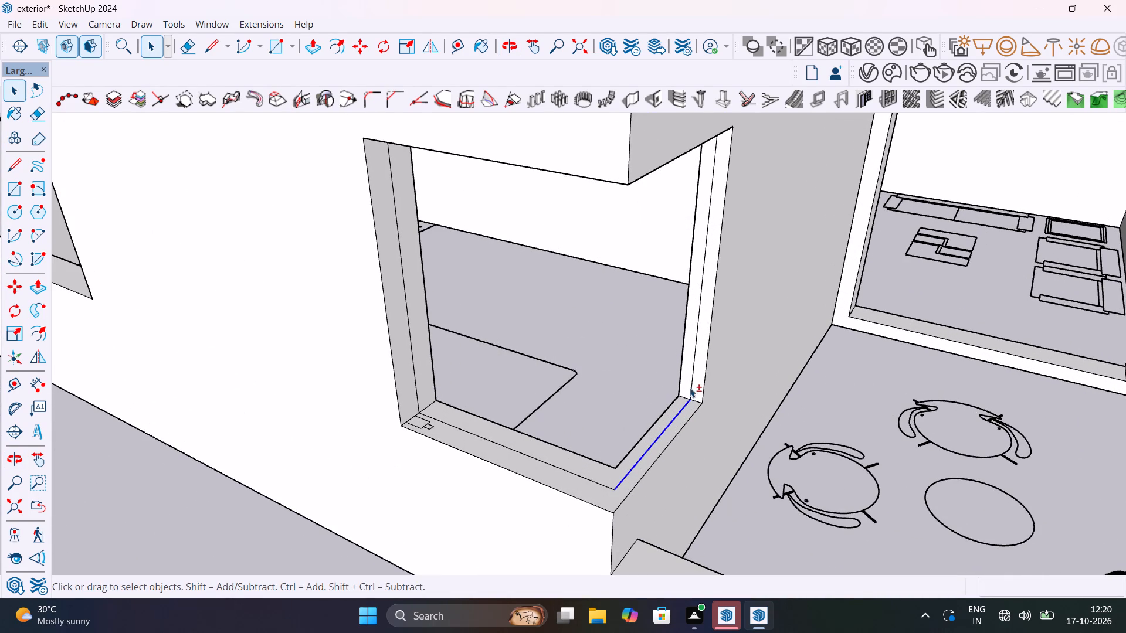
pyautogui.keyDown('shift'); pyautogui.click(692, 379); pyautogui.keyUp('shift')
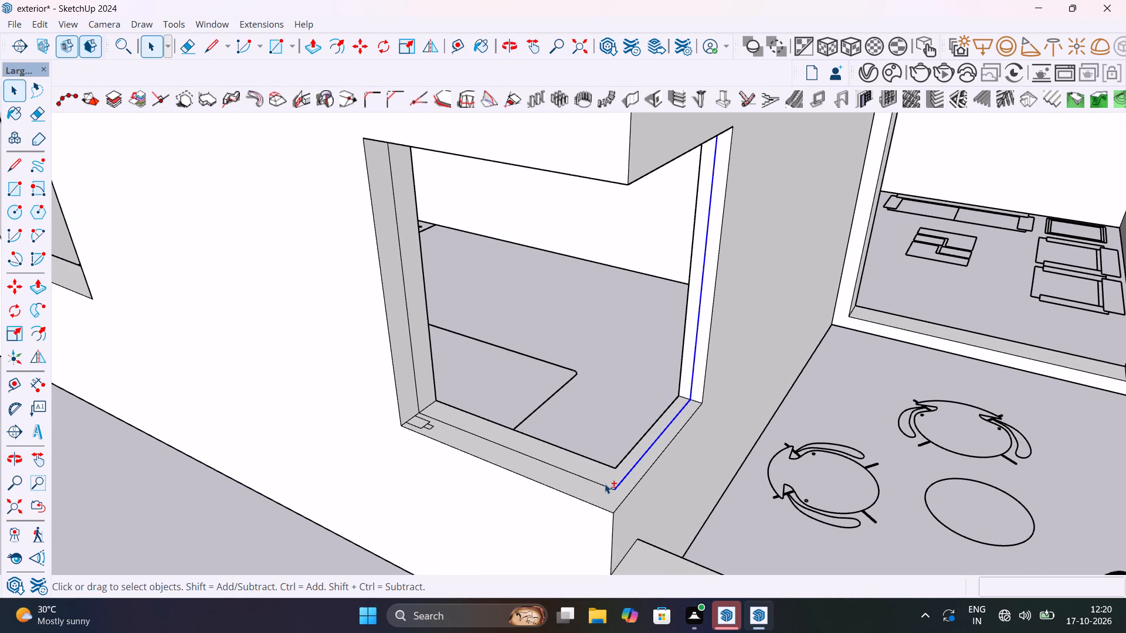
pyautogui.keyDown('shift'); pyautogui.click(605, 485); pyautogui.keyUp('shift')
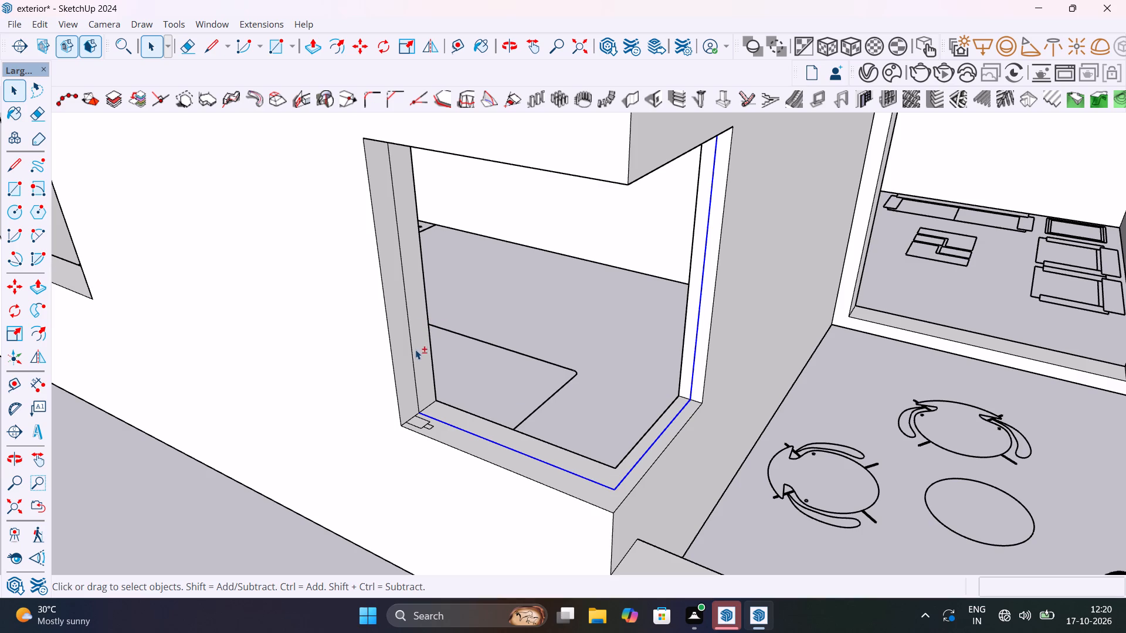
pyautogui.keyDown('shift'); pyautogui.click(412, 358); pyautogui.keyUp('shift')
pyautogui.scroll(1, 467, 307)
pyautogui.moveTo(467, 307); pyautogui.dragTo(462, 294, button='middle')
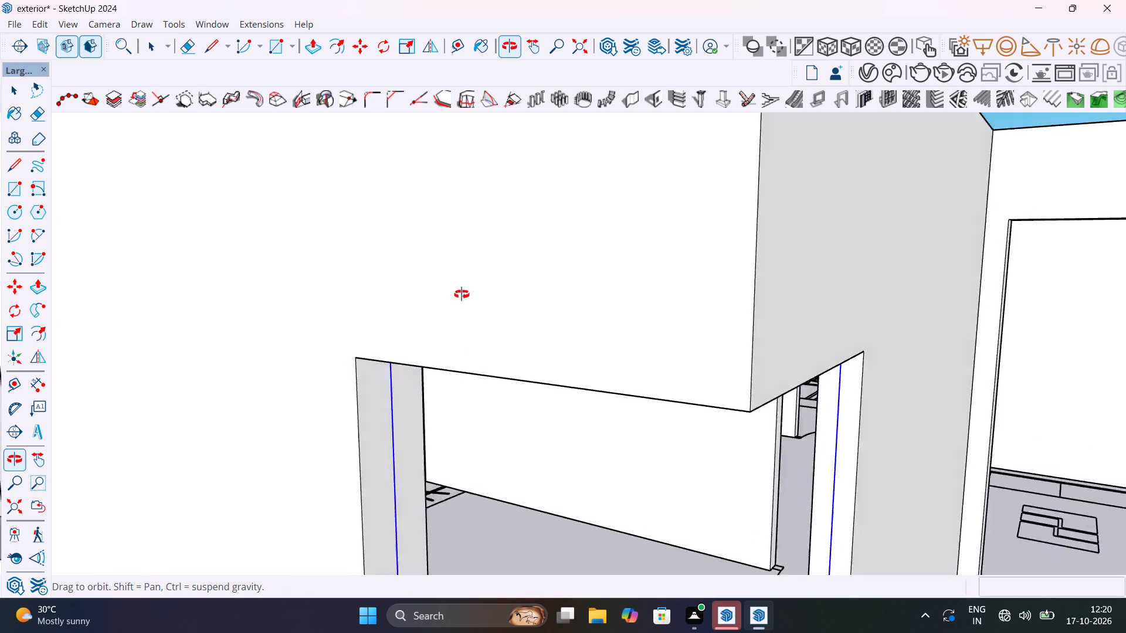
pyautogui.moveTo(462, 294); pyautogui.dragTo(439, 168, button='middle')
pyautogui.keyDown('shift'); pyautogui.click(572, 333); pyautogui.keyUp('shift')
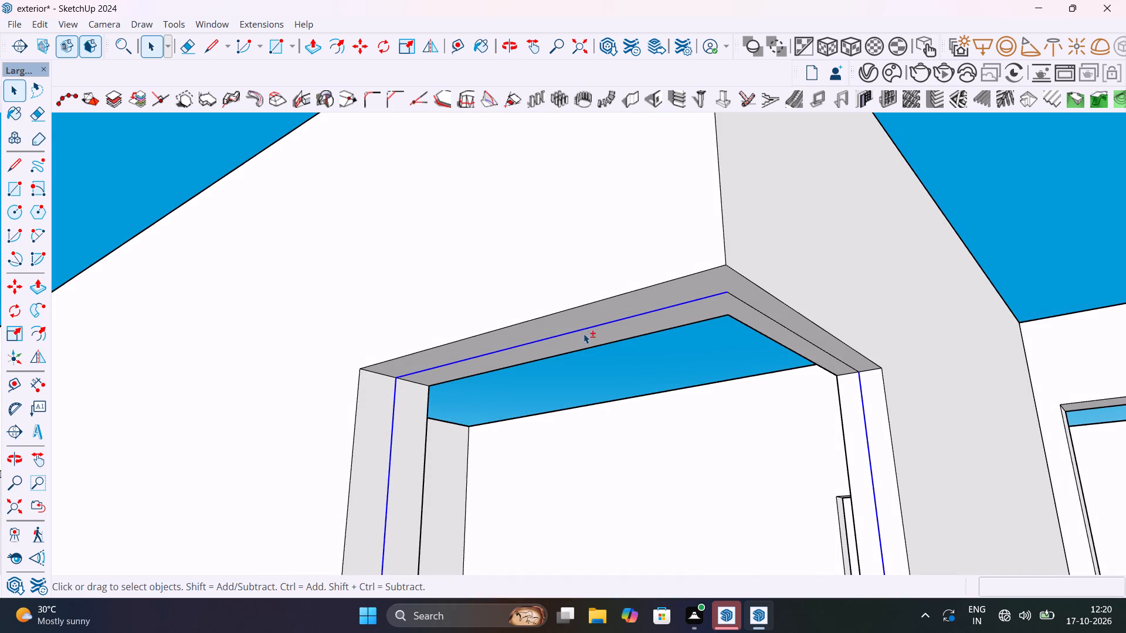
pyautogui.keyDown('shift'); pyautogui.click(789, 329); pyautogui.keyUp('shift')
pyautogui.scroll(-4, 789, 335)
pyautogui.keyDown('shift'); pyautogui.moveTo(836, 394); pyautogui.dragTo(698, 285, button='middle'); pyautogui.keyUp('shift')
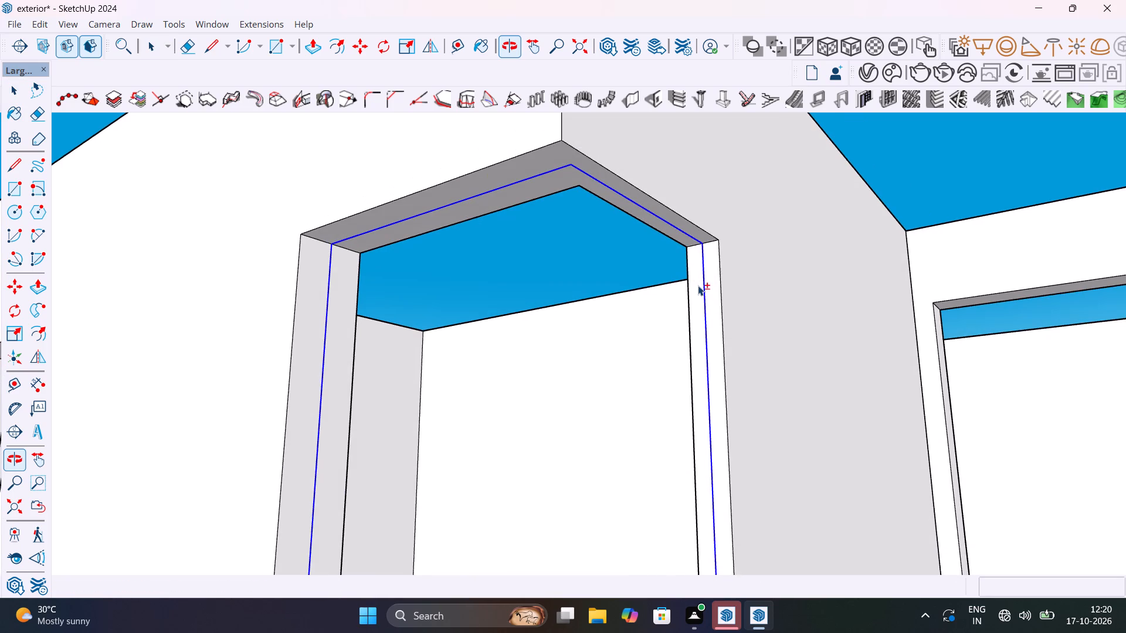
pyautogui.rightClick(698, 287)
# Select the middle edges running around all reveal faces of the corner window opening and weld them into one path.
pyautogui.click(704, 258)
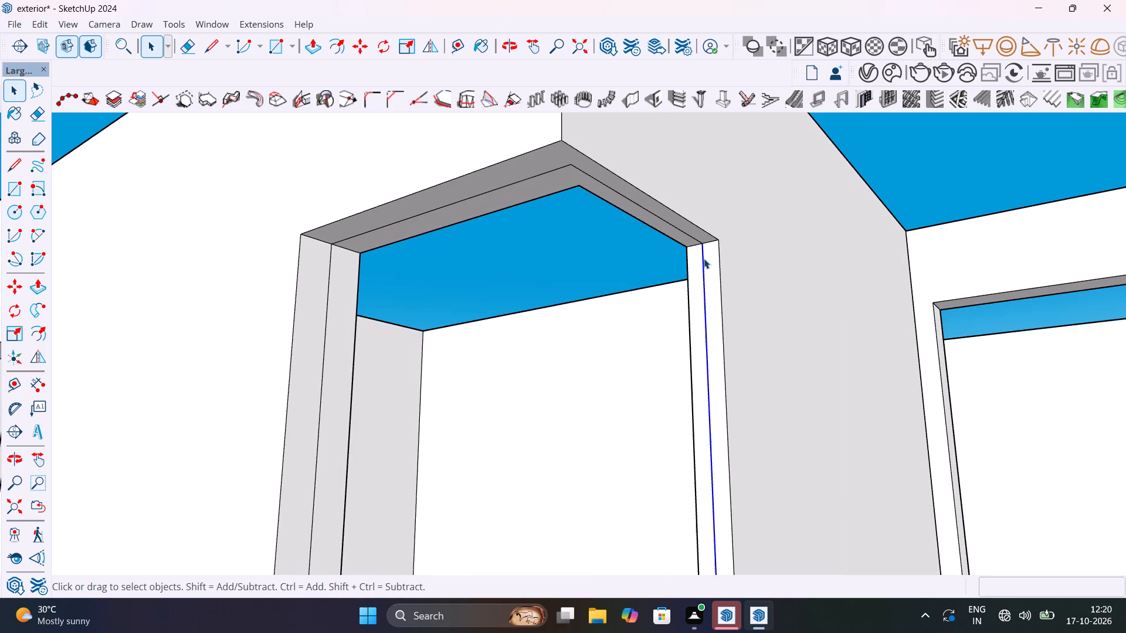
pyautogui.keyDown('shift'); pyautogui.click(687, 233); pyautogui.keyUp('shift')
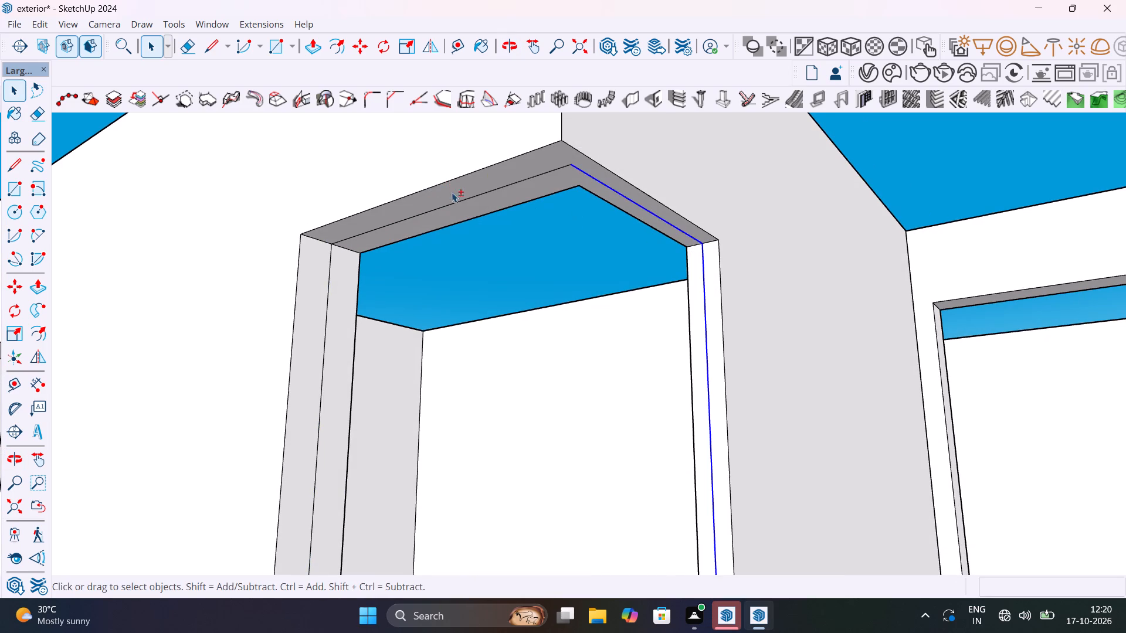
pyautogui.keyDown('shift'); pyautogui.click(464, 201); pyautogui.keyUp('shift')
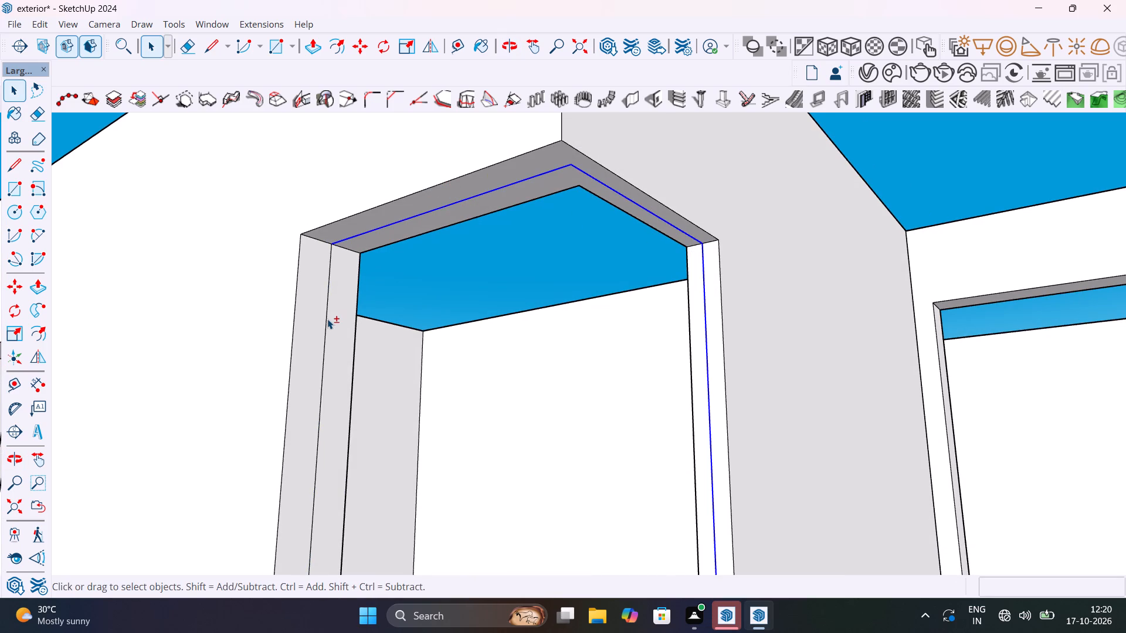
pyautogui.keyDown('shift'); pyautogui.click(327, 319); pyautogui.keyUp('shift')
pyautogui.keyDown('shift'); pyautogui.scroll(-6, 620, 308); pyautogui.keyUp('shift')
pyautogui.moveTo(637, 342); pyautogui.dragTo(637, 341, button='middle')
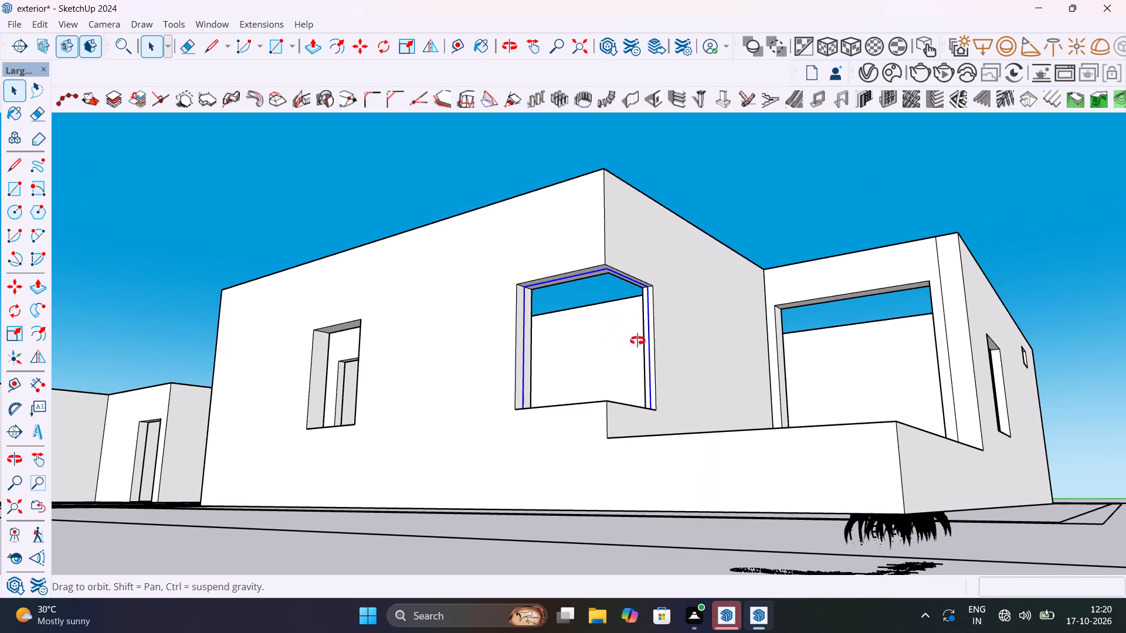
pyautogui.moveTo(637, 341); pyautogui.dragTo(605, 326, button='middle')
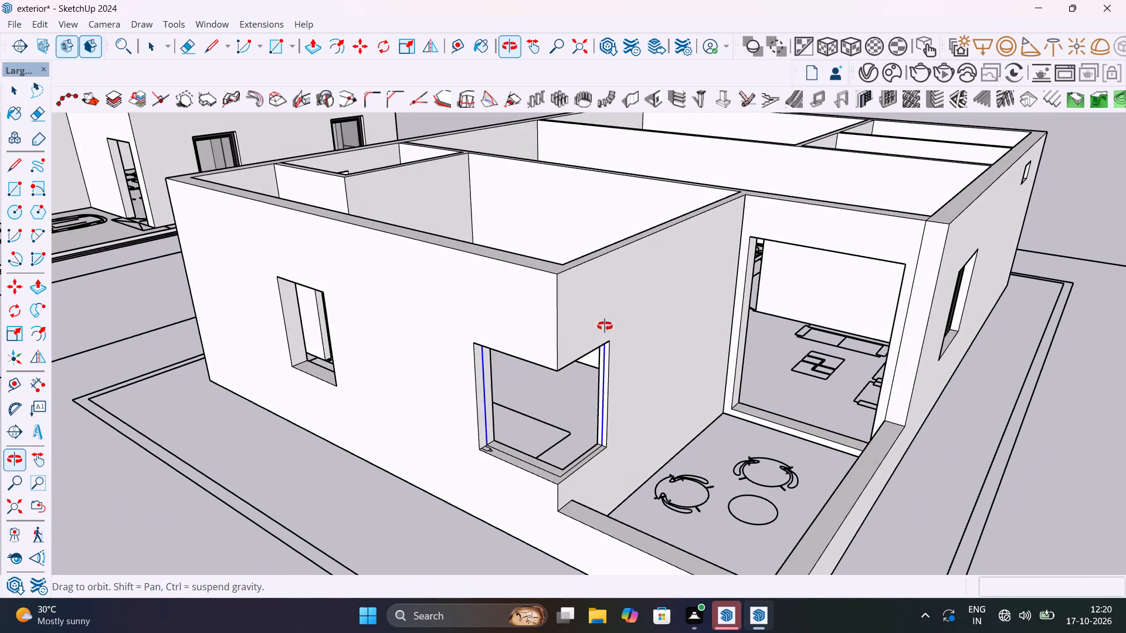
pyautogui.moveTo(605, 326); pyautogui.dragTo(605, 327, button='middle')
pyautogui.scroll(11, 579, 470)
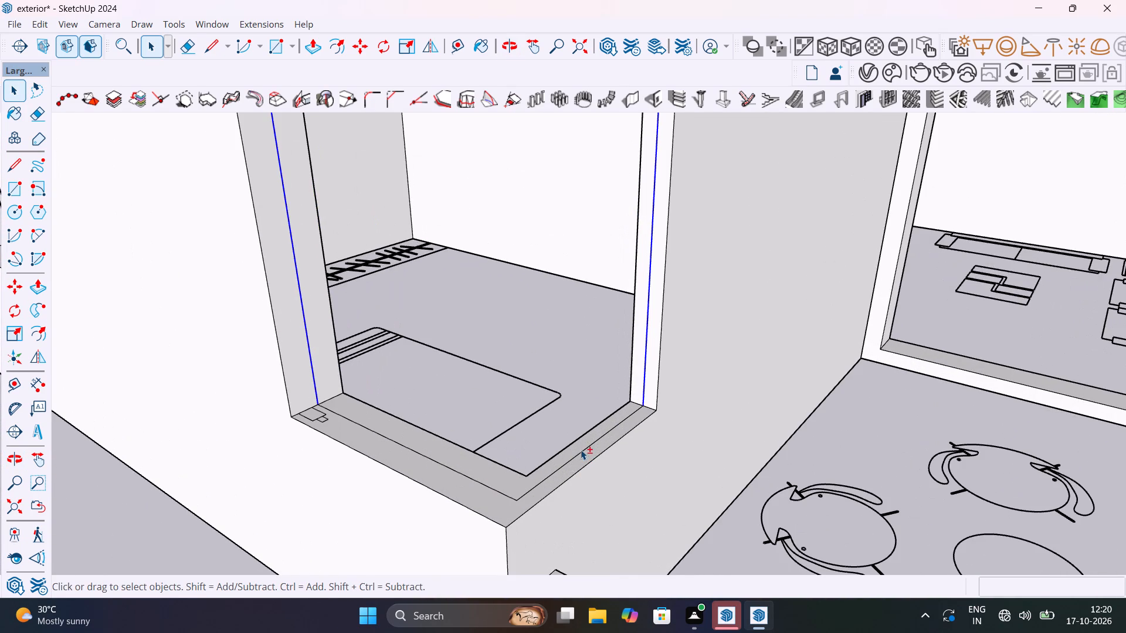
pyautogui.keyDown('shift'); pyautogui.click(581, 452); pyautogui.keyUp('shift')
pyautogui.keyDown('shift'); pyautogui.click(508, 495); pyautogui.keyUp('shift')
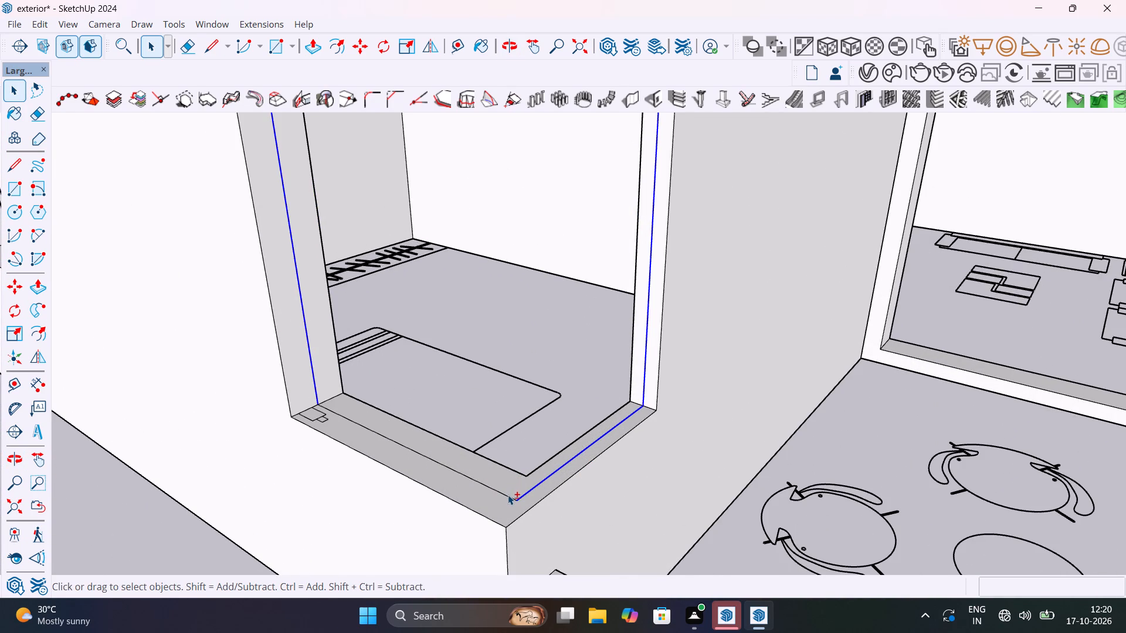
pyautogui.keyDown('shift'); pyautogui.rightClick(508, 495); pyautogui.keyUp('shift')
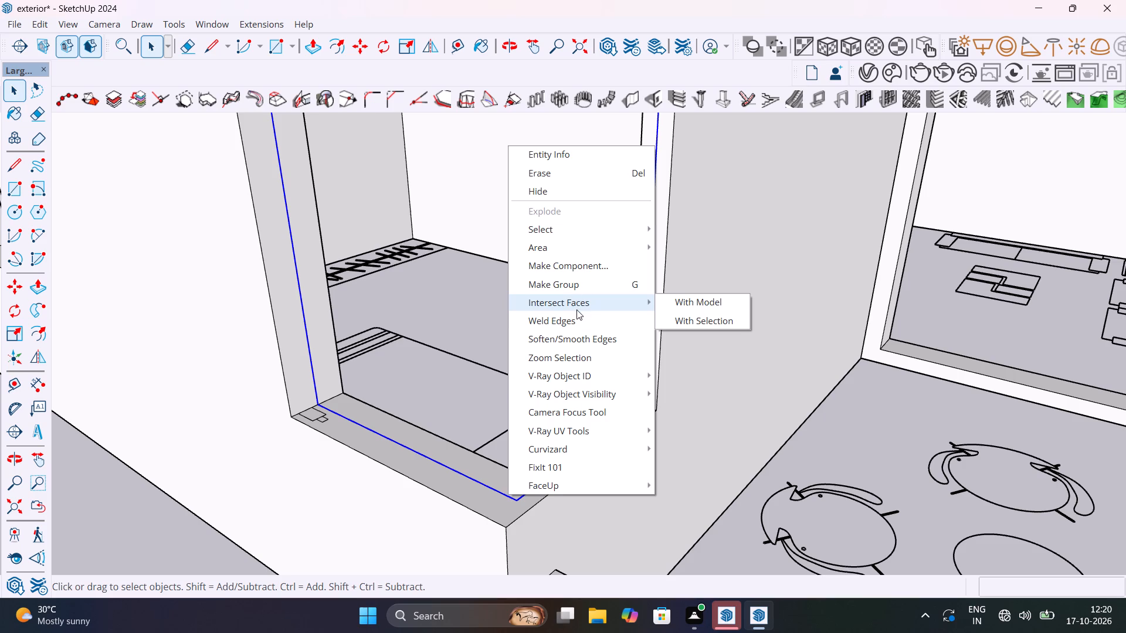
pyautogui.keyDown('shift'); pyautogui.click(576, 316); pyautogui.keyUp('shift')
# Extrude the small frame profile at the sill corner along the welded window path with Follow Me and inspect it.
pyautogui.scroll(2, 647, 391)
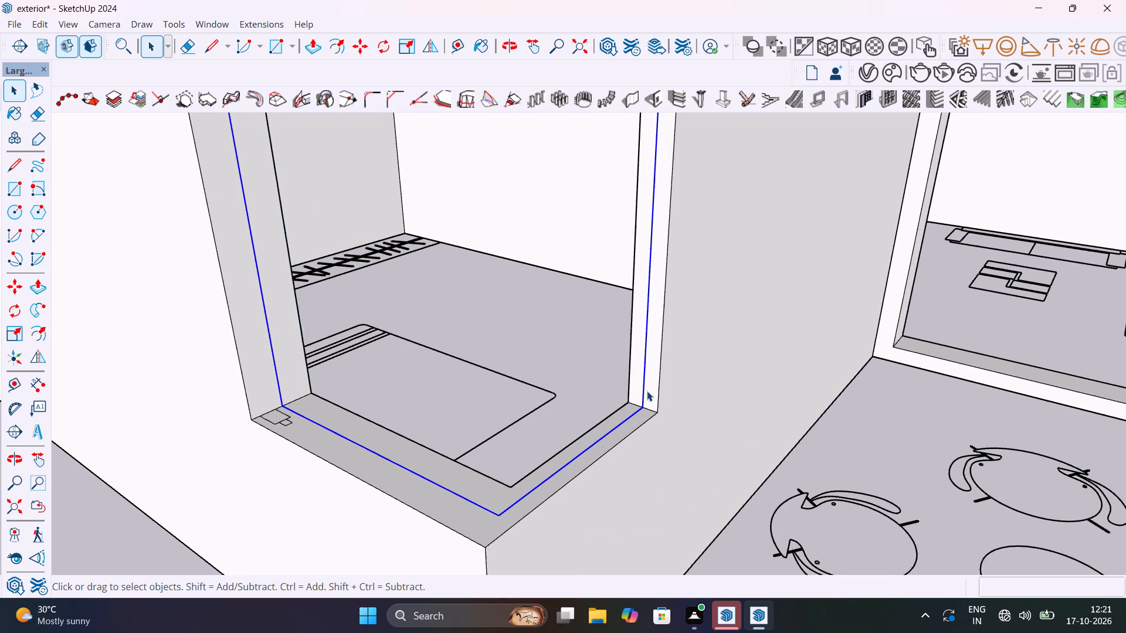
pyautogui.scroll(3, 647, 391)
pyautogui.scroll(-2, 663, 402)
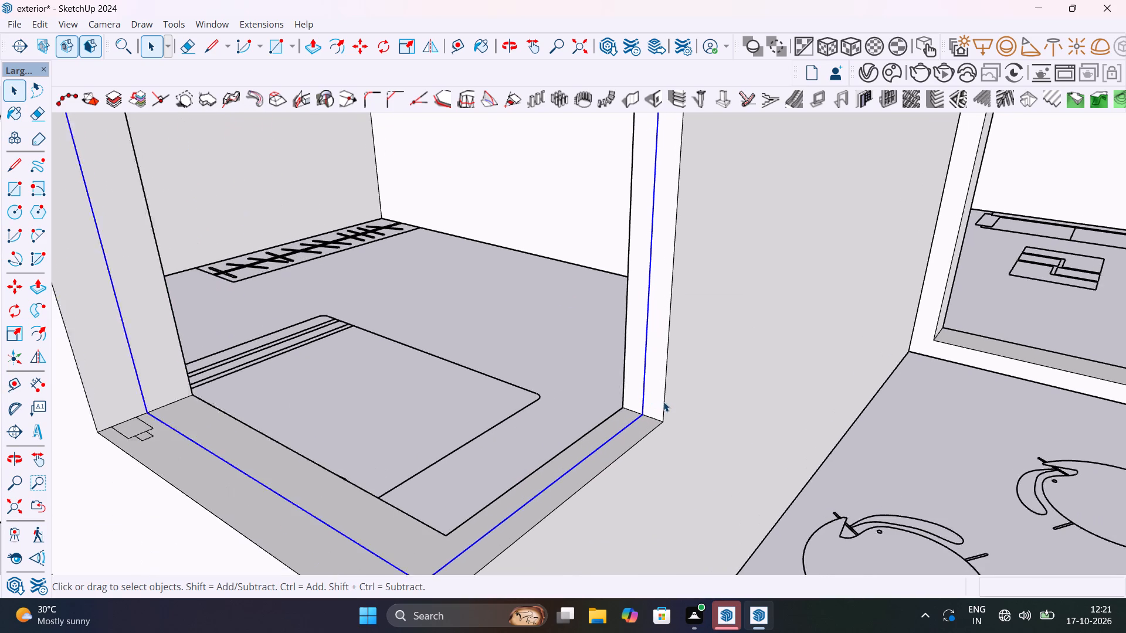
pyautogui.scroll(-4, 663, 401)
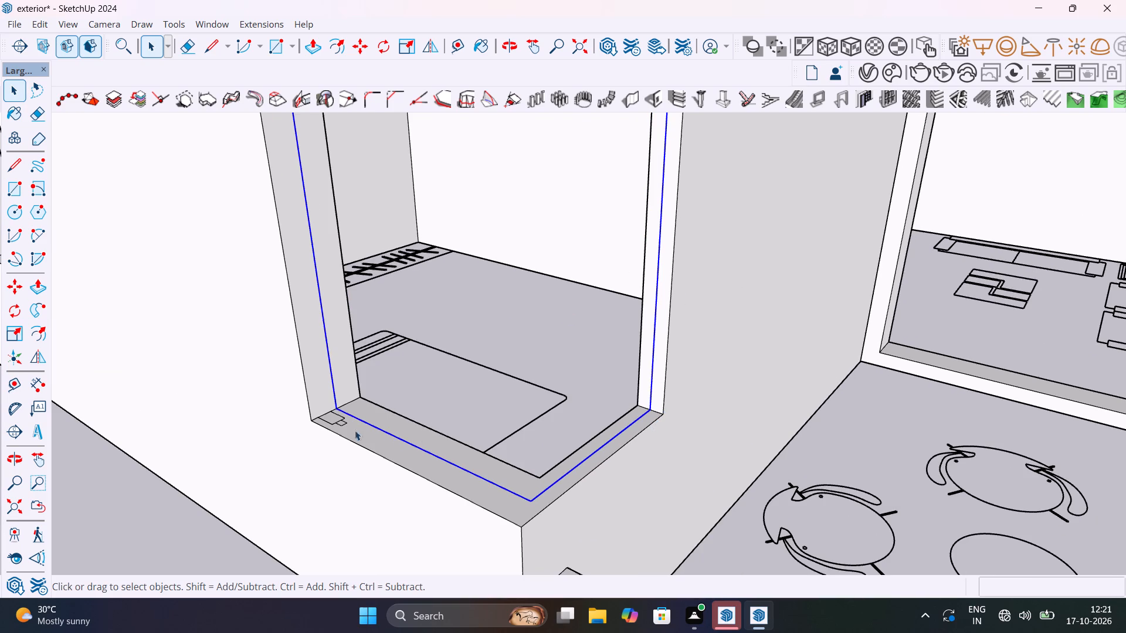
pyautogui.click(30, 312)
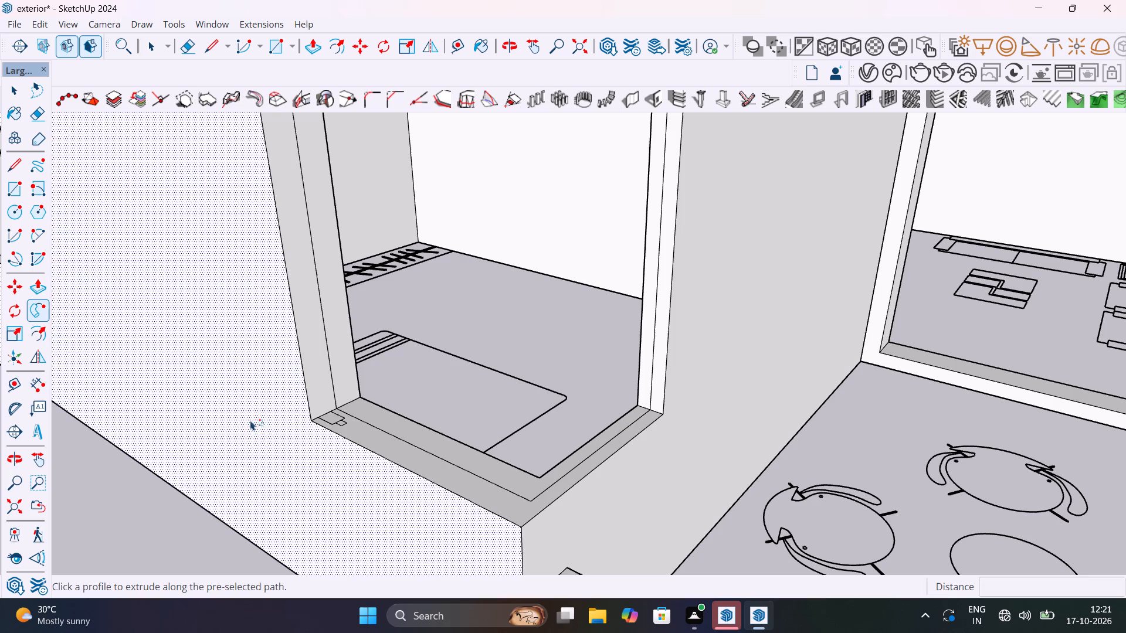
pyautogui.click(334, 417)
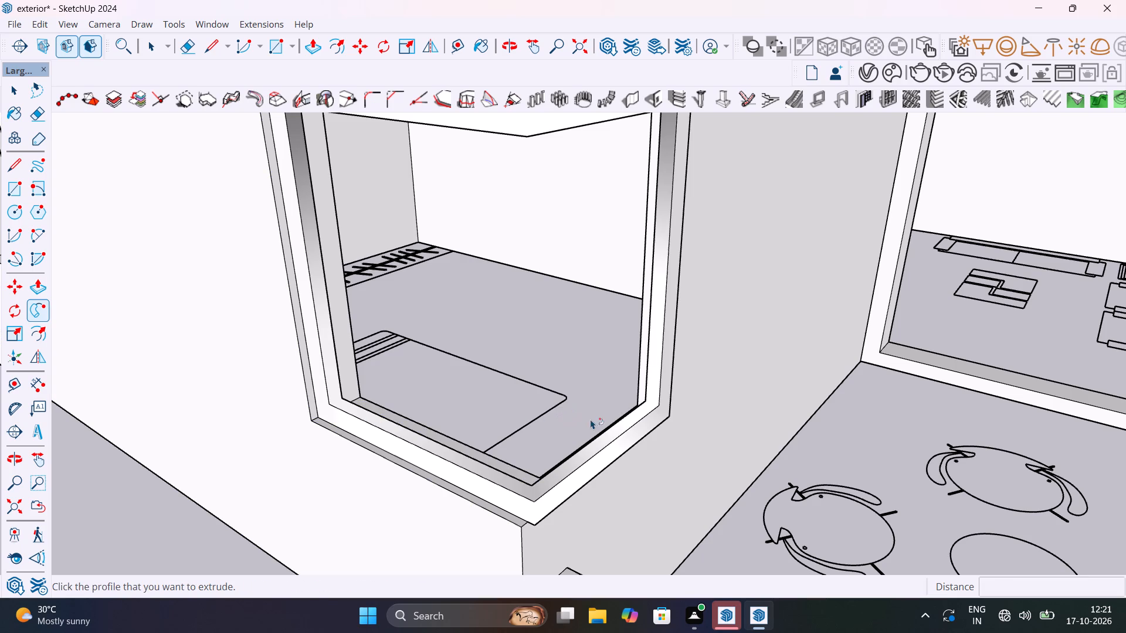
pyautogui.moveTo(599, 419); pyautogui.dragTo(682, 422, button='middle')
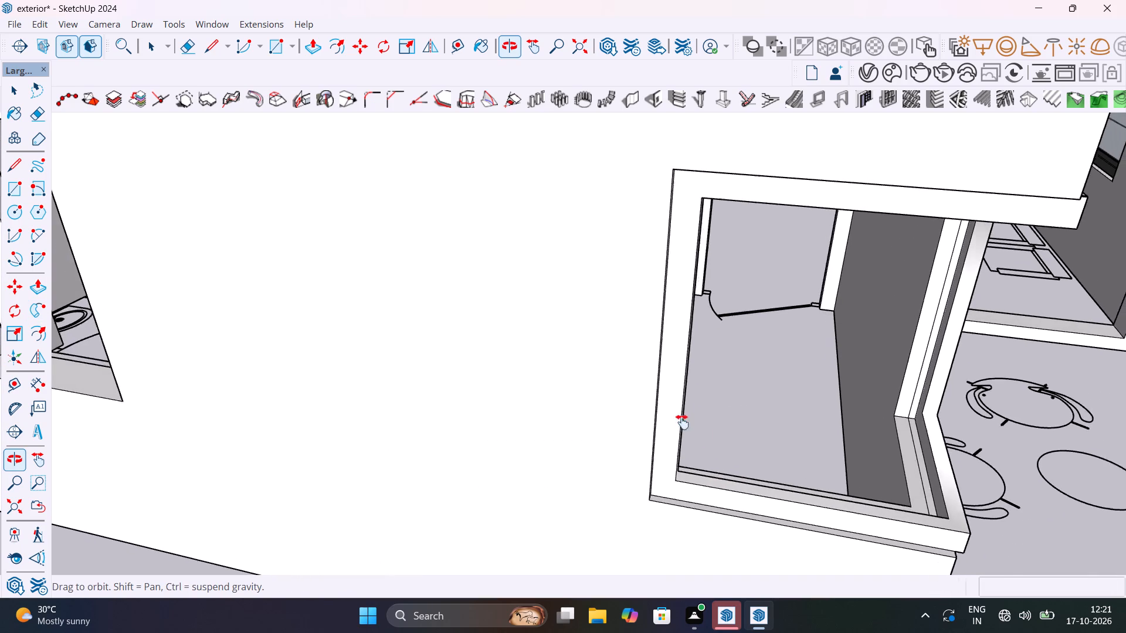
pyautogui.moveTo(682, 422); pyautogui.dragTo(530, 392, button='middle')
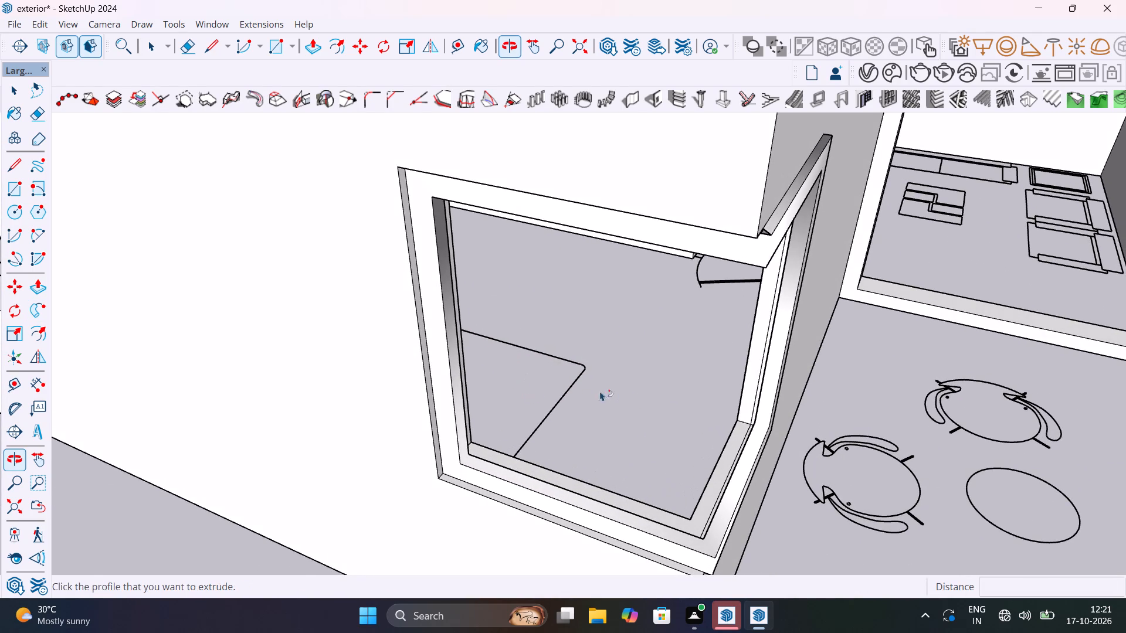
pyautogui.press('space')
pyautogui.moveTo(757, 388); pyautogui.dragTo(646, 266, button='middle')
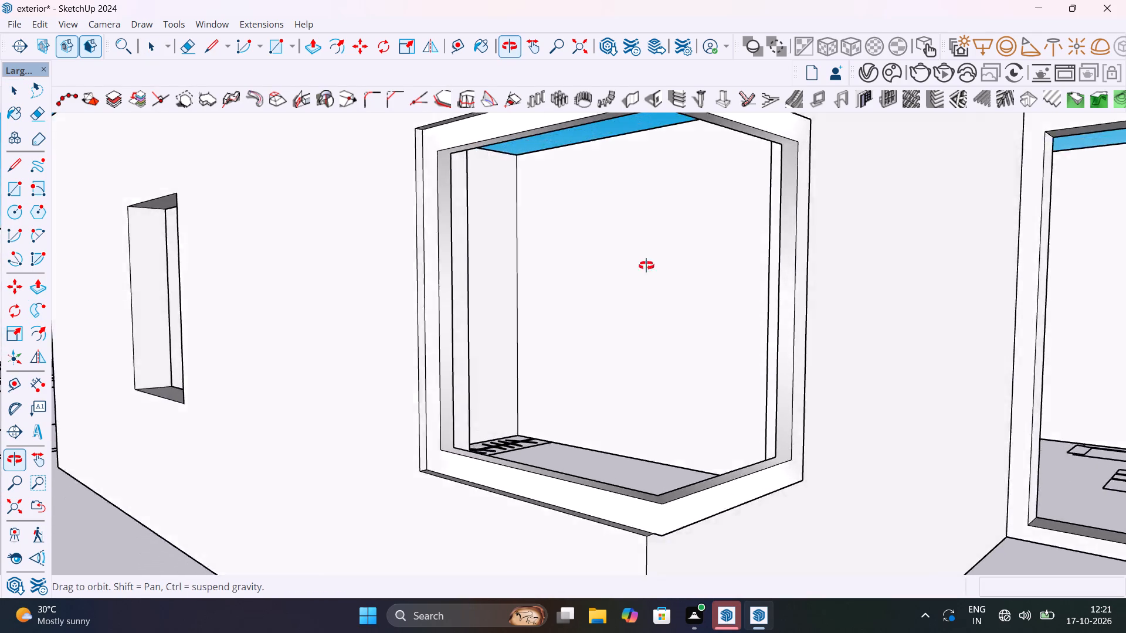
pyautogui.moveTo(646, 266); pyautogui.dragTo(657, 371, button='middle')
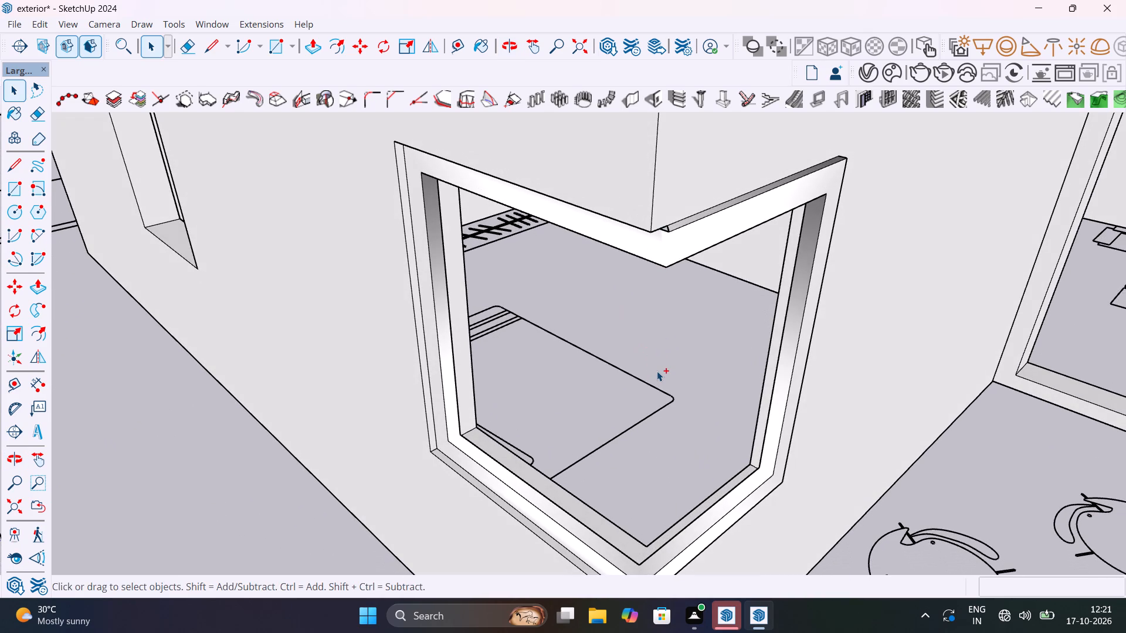
# Undo the frame extrusion, the path weld and all path and profile lines drawn on the corner window's reveal faces.
pyautogui.hotkey('ctrl', 'z')
pyautogui.hotkey('ctrl', 'z')
pyautogui.hotkey('ctrl', 'z')
pyautogui.hotkey('ctrl', 'z')
pyautogui.hotkey('ctrl', 'z')
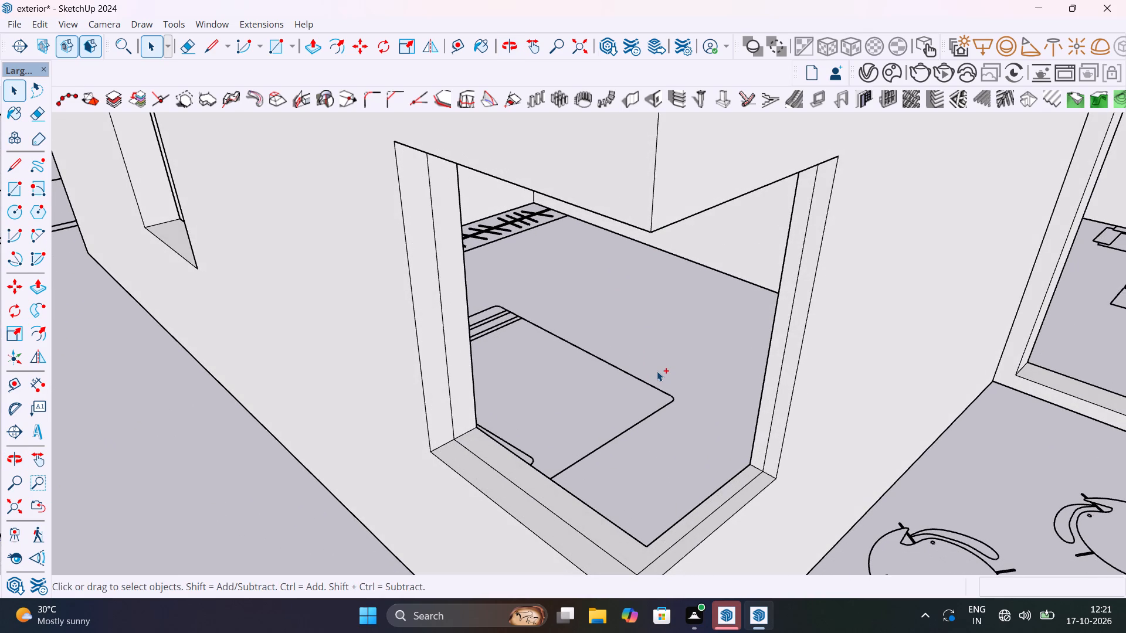
pyautogui.hotkey('ctrl', 'z')
pyautogui.hotkey('ctrl', 'z')
pyautogui.hotkey('ctrl', 'z')
pyautogui.hotkey('ctrl', 'z')
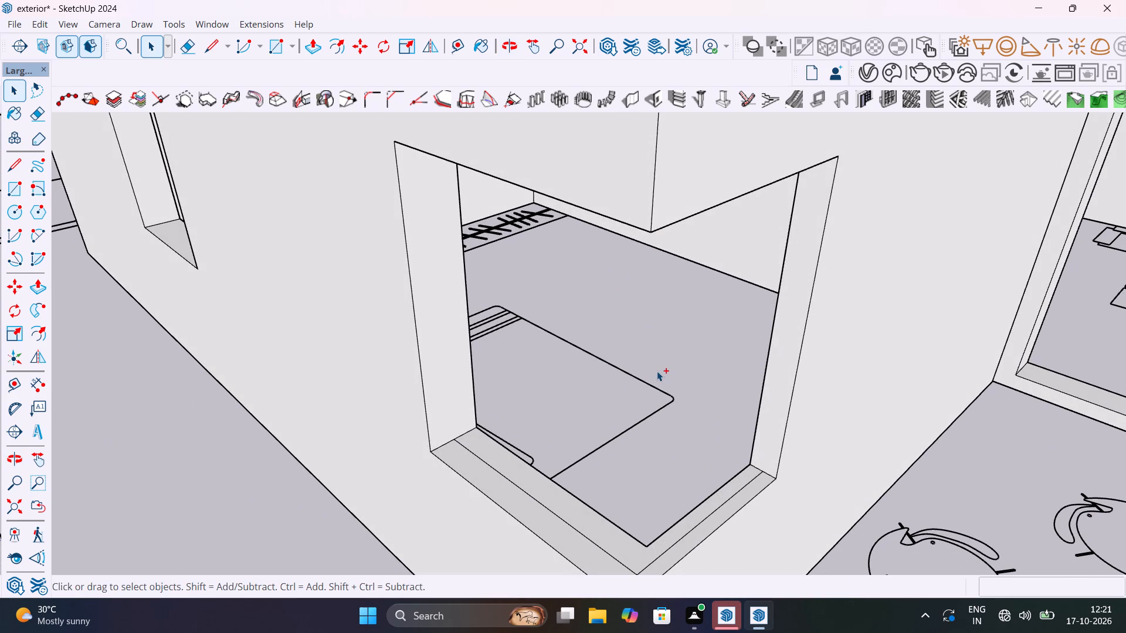
pyautogui.hotkey('ctrl', 'z')
pyautogui.hotkey('ctrl', 'z')
pyautogui.scroll(-7, 657, 371)
pyautogui.moveTo(752, 383); pyautogui.dragTo(737, 339, button='middle')
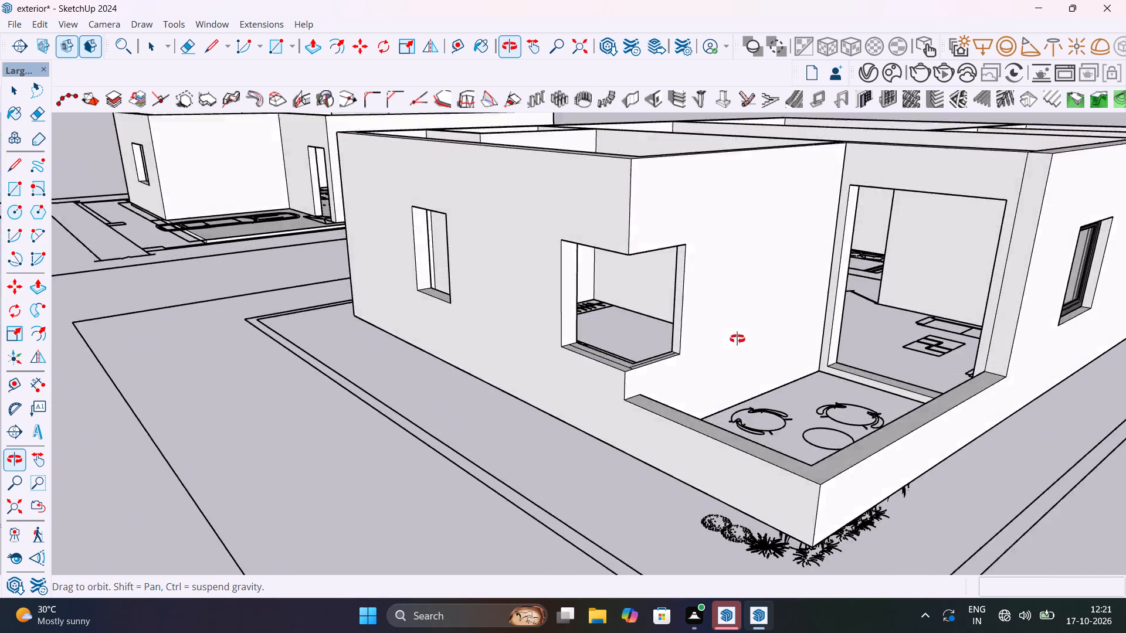
pyautogui.moveTo(737, 339); pyautogui.dragTo(723, 356, button='middle')
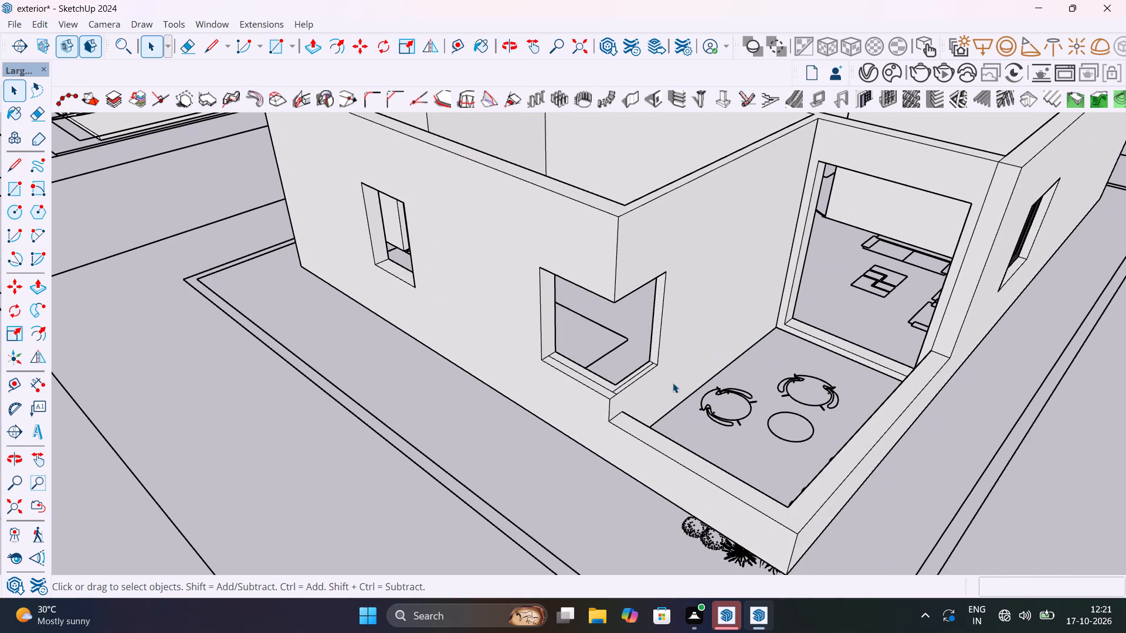
pyautogui.scroll(10, 633, 384)
pyautogui.hotkey('ctrl', 'z')
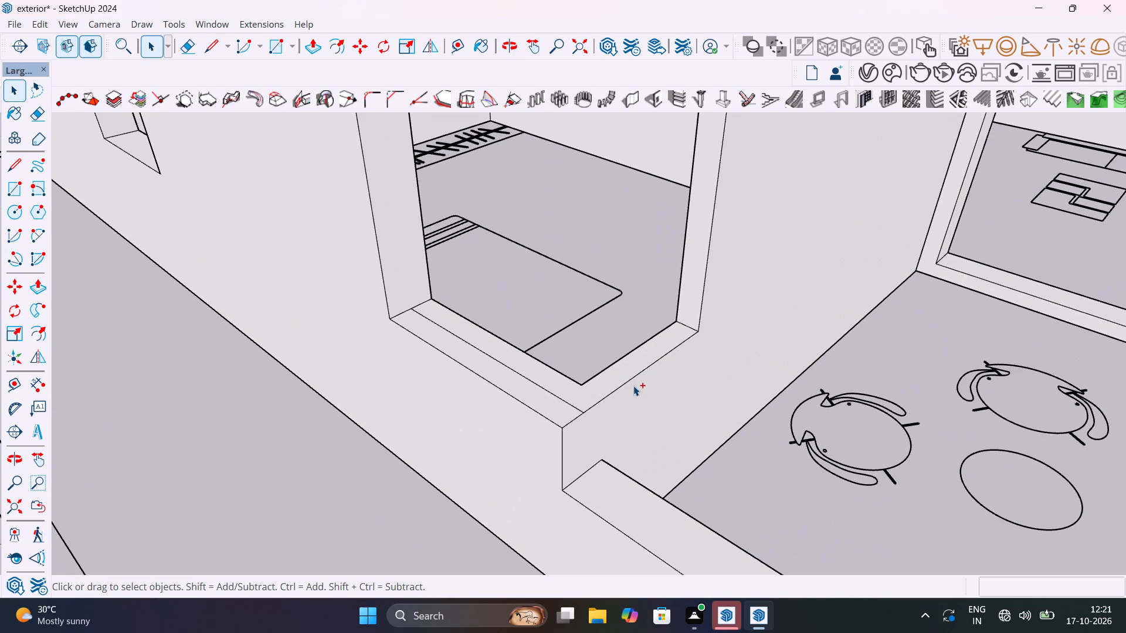
pyautogui.hotkey('ctrl', 'z')
# Draw lines along the middle of both sill legs of the corner window and delete the overlapping stub where they cross.
pyautogui.moveTo(488, 342); pyautogui.dragTo(494, 397, button='middle')
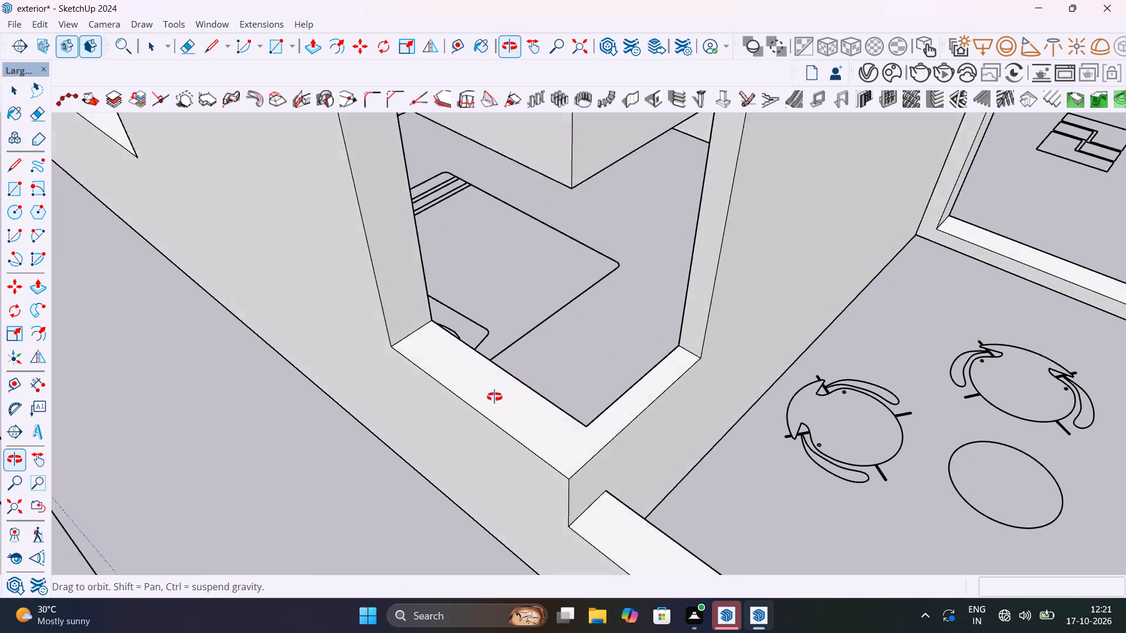
pyautogui.moveTo(494, 397); pyautogui.dragTo(493, 419, button='middle')
pyautogui.press('l')
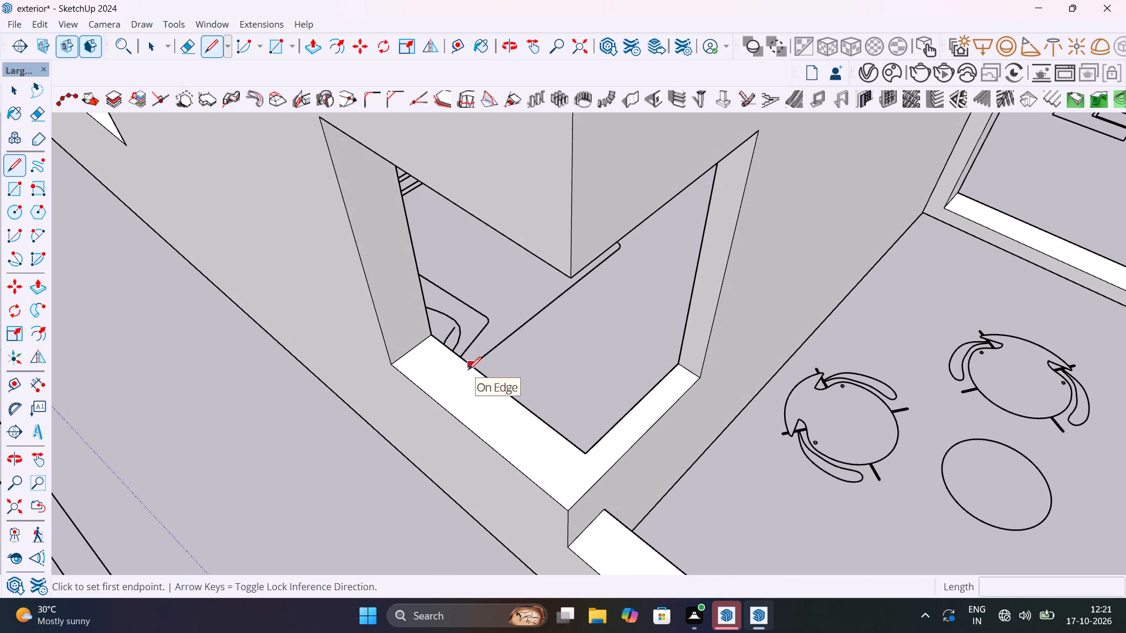
pyautogui.click(416, 346)
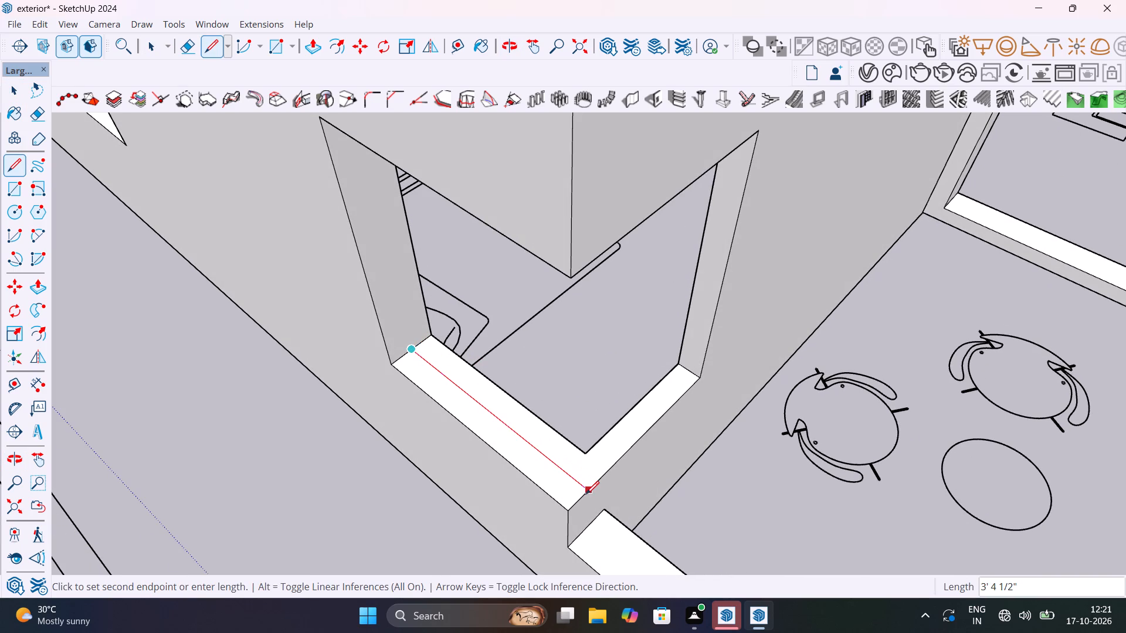
pyautogui.click(586, 494)
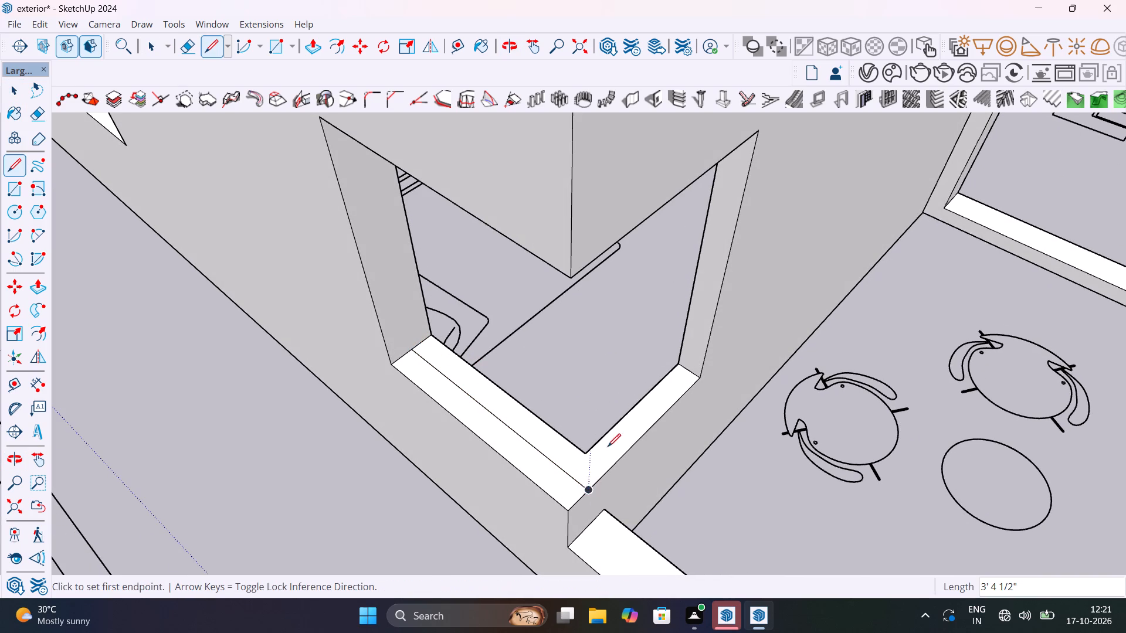
pyautogui.click(691, 369)
pyautogui.click(581, 480)
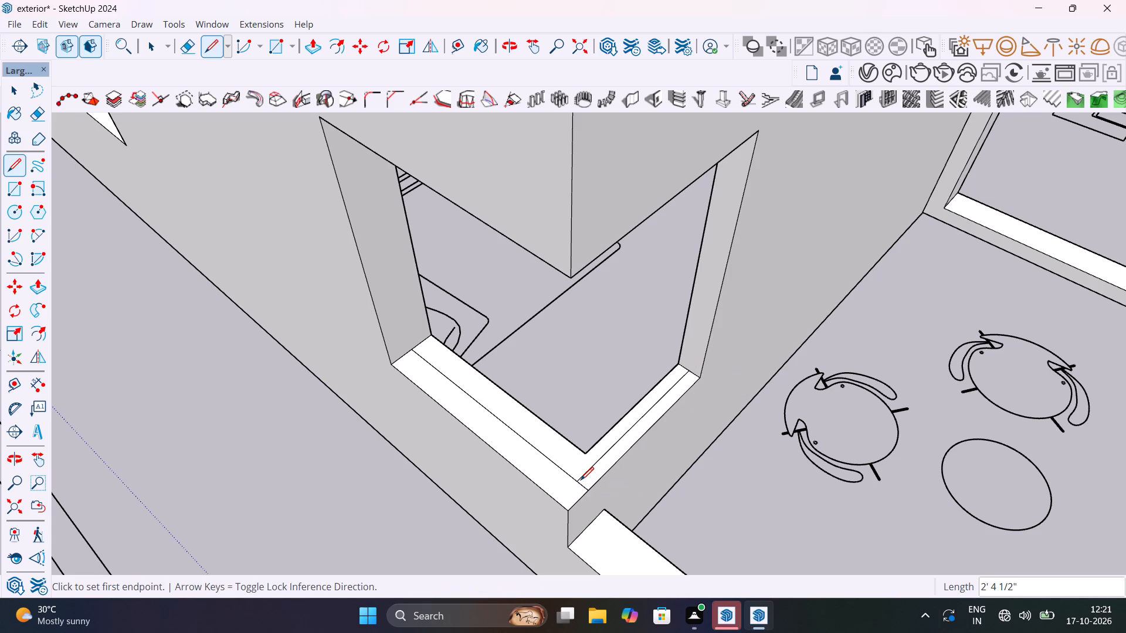
pyautogui.press('space')
pyautogui.click(584, 486)
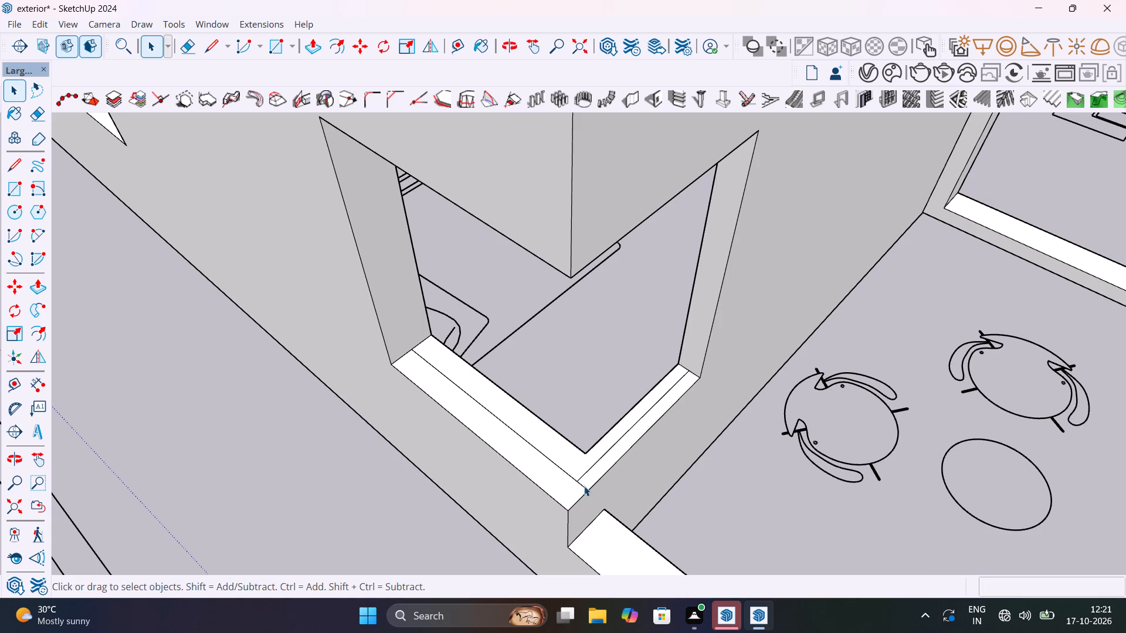
pyautogui.press('Delete')
# Draw a vertical 4' line up the middle of the jamb on the patio side of the corner window, from sill to head.
pyautogui.scroll(4, 697, 375)
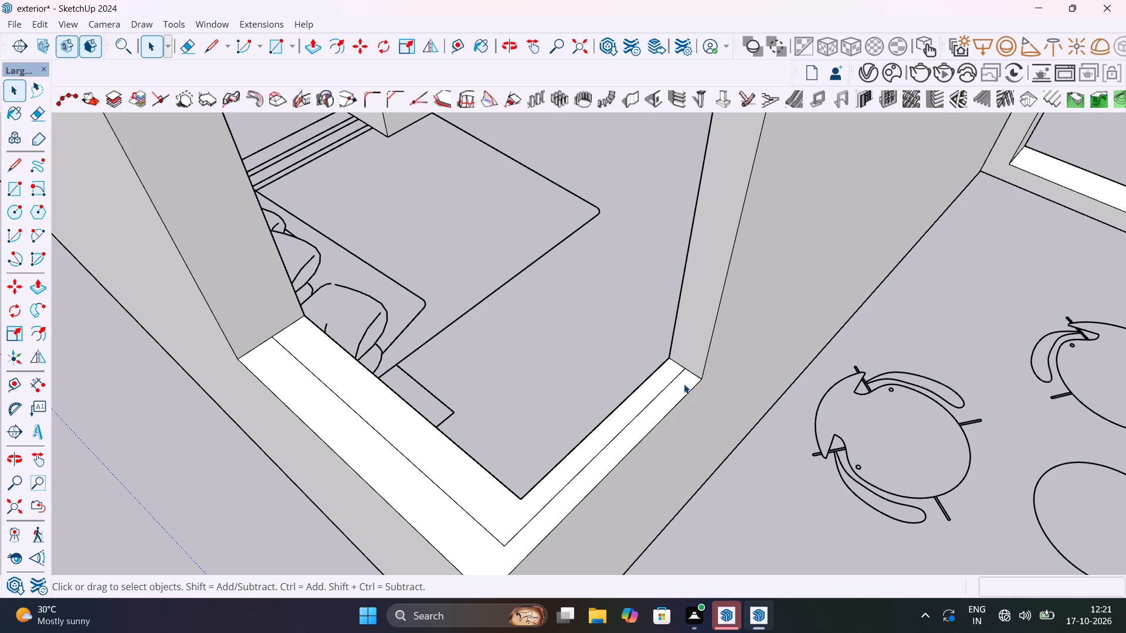
pyautogui.keyDown('shift'); pyautogui.moveTo(686, 381); pyautogui.dragTo(723, 319, button='middle'); pyautogui.keyUp('shift')
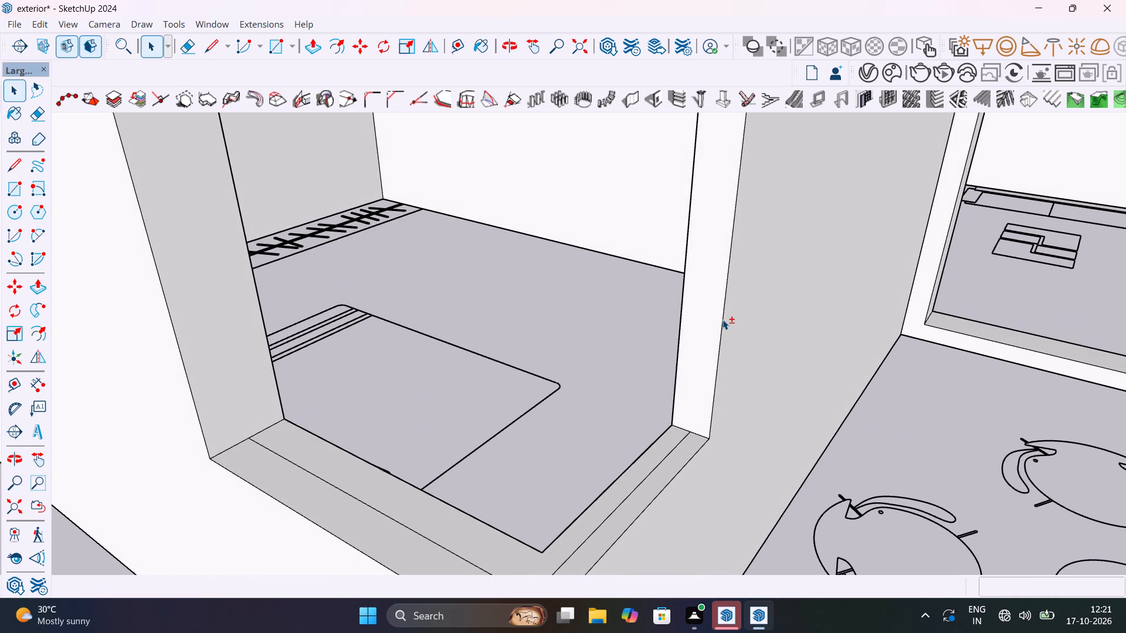
pyautogui.press('l')
pyautogui.click(690, 428)
pyautogui.scroll(-4, 682, 299)
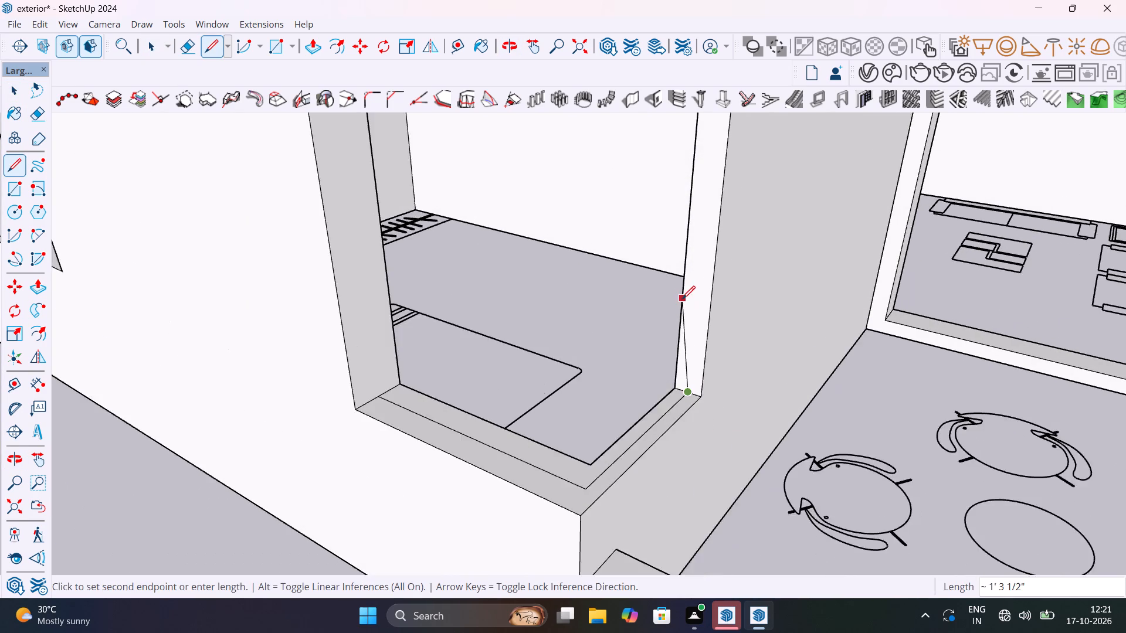
pyautogui.scroll(-8, 682, 299)
pyautogui.keyDown('shift'); pyautogui.moveTo(688, 291); pyautogui.dragTo(718, 266, button='middle'); pyautogui.keyUp('shift')
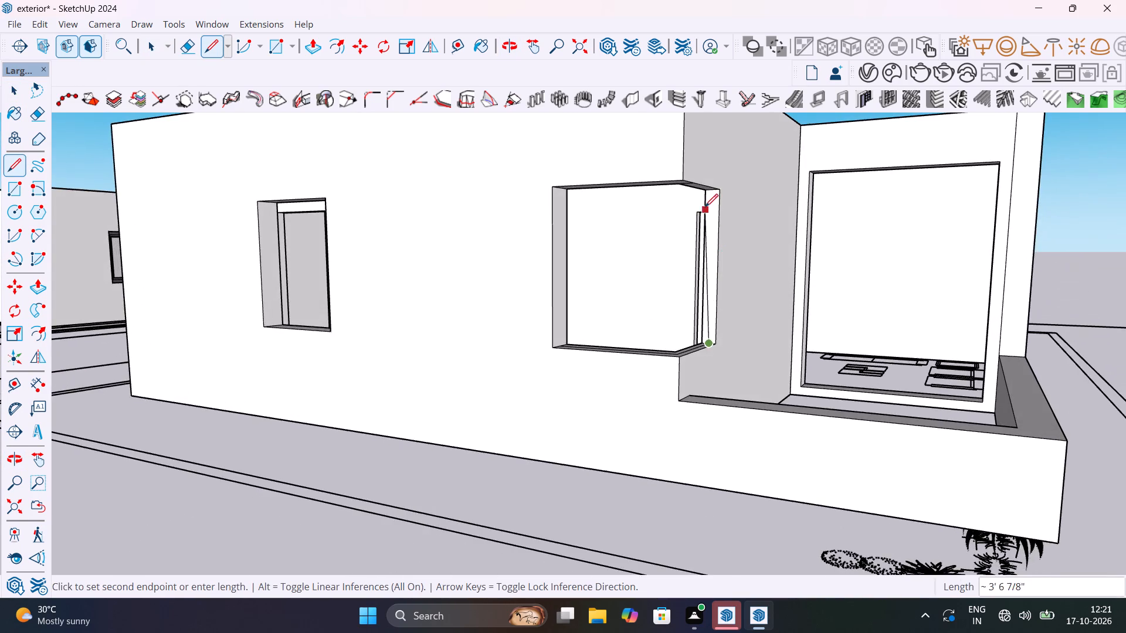
pyautogui.scroll(6, 704, 205)
pyautogui.moveTo(715, 197); pyautogui.dragTo(729, 185, button='middle')
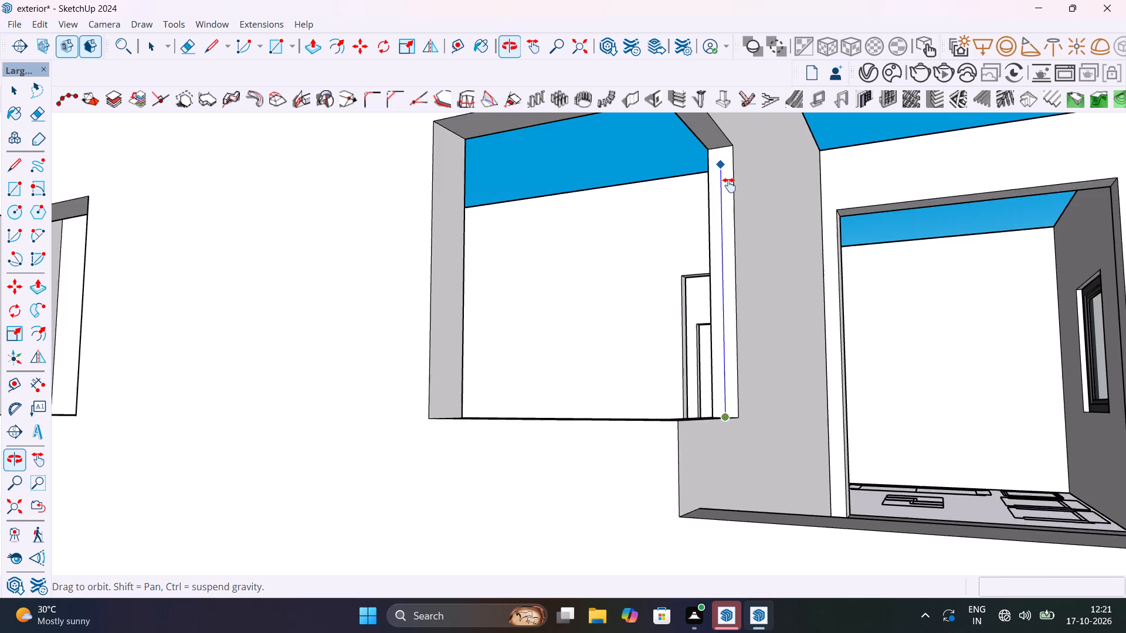
pyautogui.moveTo(729, 185); pyautogui.dragTo(733, 306, button='middle')
pyautogui.scroll(8, 729, 307)
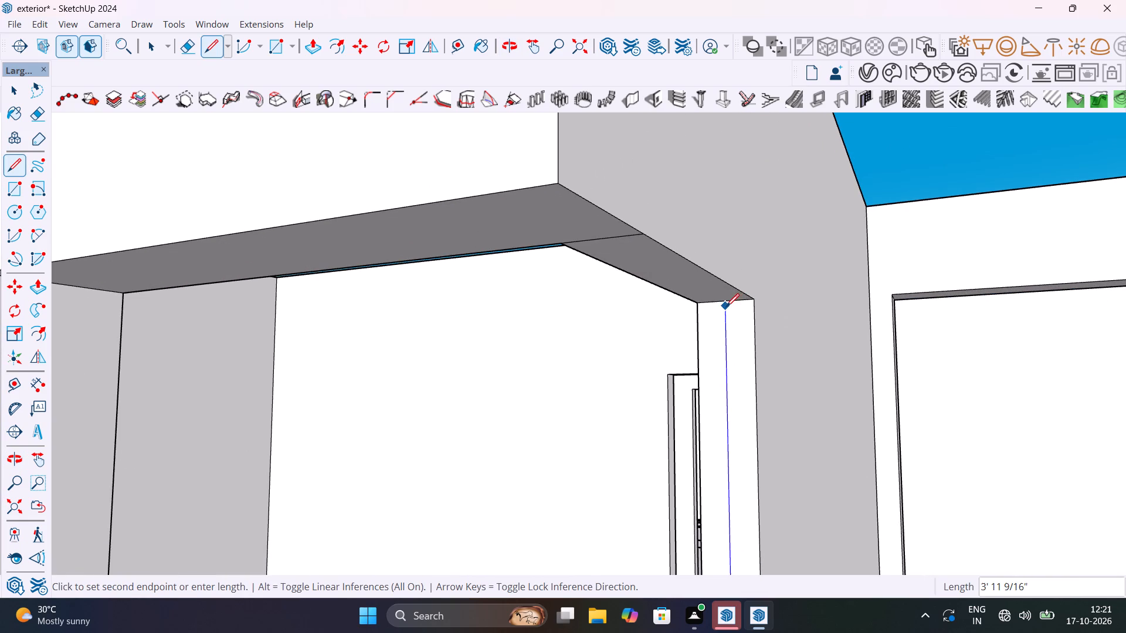
pyautogui.click(724, 302)
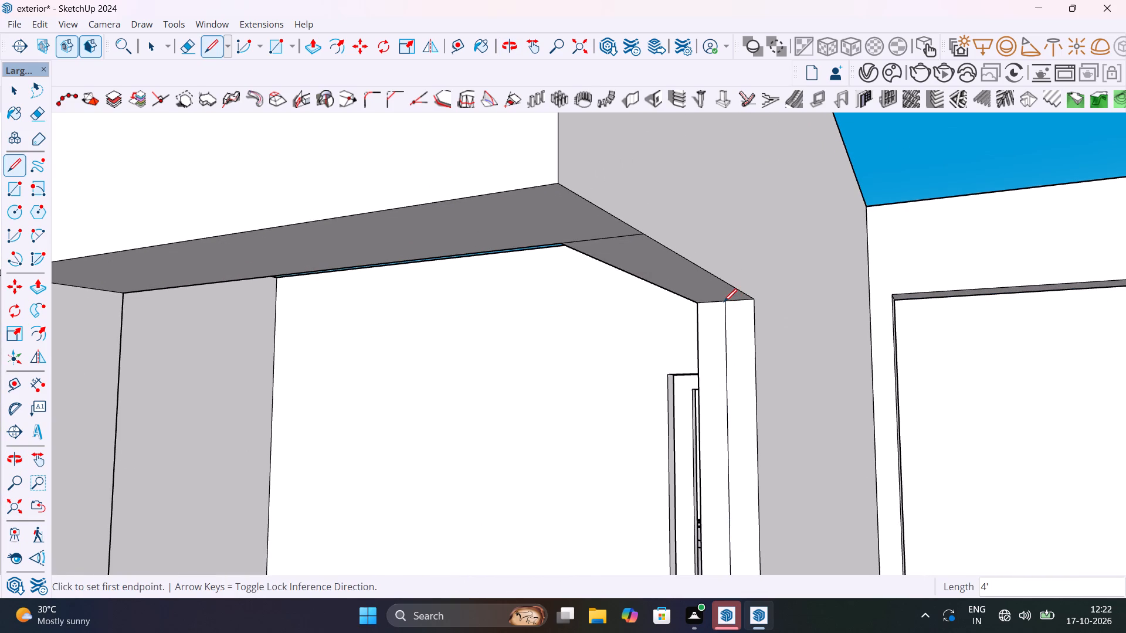
pyautogui.press('space')
# Delete the edge that divides the underside of the corner window's head at the corner.
pyautogui.moveTo(726, 291); pyautogui.dragTo(761, 251, button='middle')
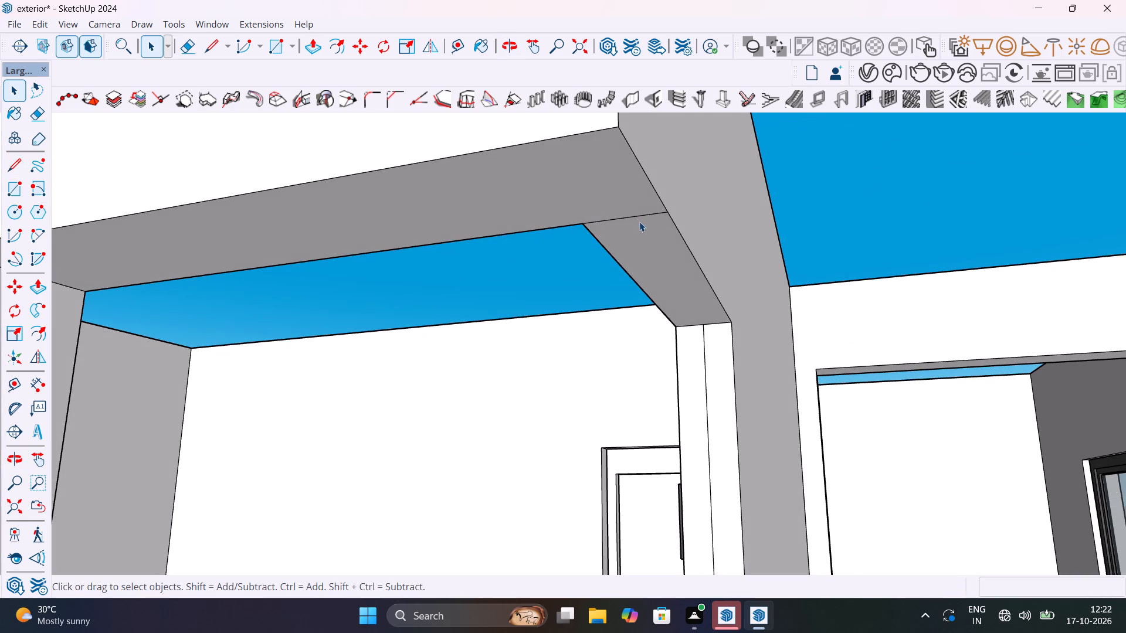
pyautogui.click(643, 219)
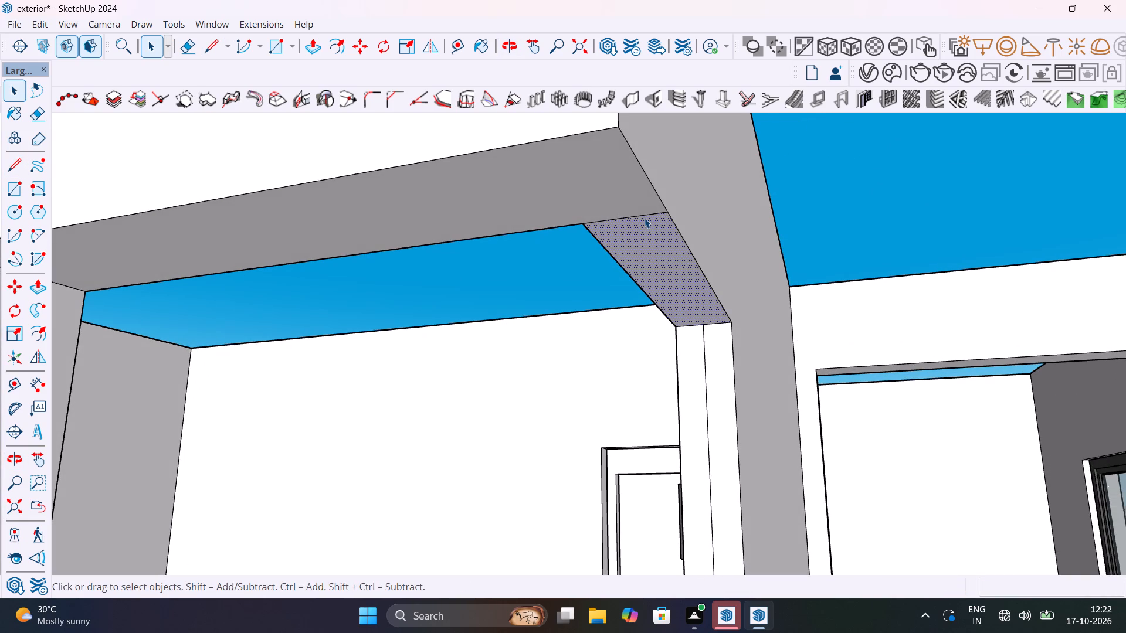
pyautogui.click(645, 218)
pyautogui.click(645, 215)
pyautogui.press('Delete')
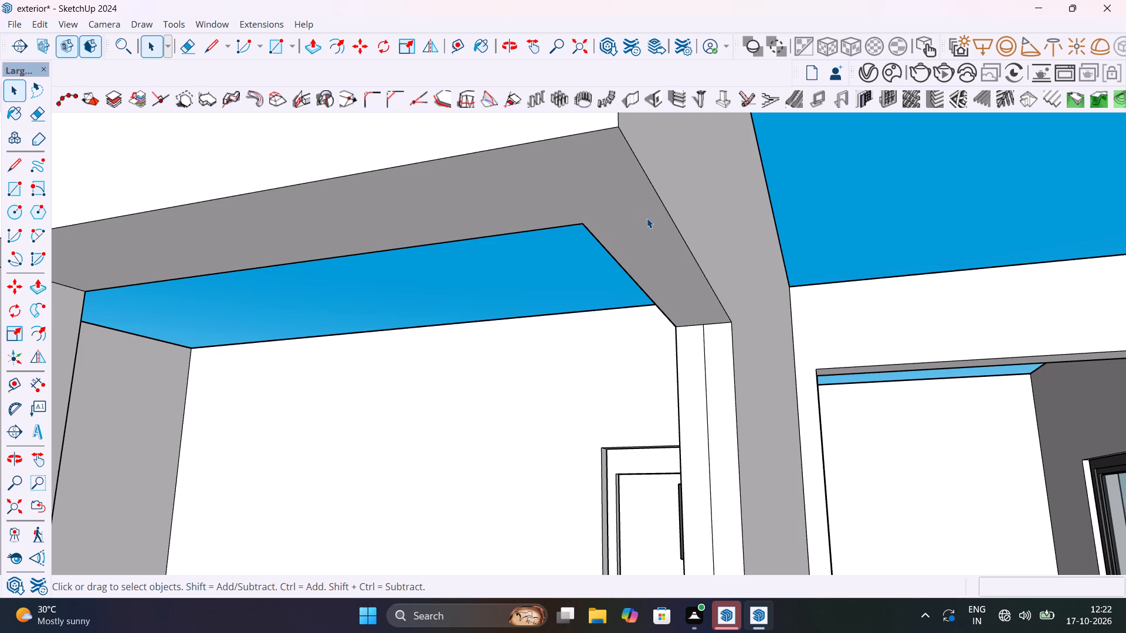
# Draw a line about 2' 9" long from the patio-side jamb's midline along the short leg of the window head's underside.
pyautogui.press('l')
pyautogui.click(704, 326)
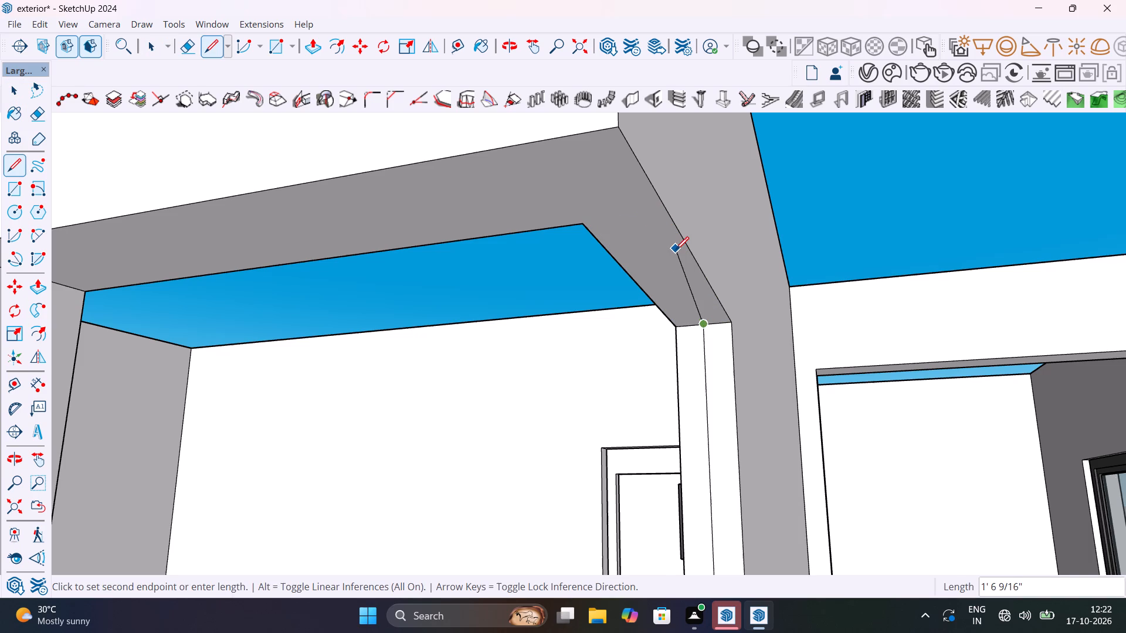
pyautogui.scroll(-6, 676, 250)
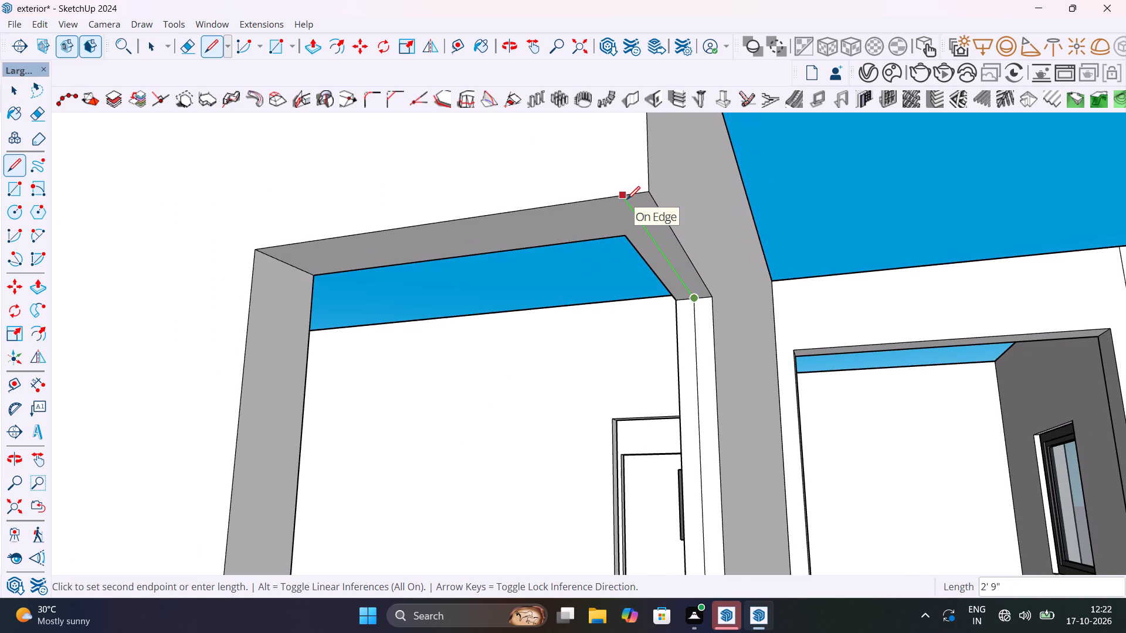
pyautogui.click(627, 199)
# Draw a vertical 4' line up the middle of the opposite jamb of the corner window, from the sill midline to the head.
pyautogui.scroll(-1, 630, 226)
pyautogui.moveTo(630, 226); pyautogui.dragTo(700, 211, button='middle')
pyautogui.scroll(-7, 612, 254)
pyautogui.moveTo(620, 329); pyautogui.dragTo(581, 404, button='middle')
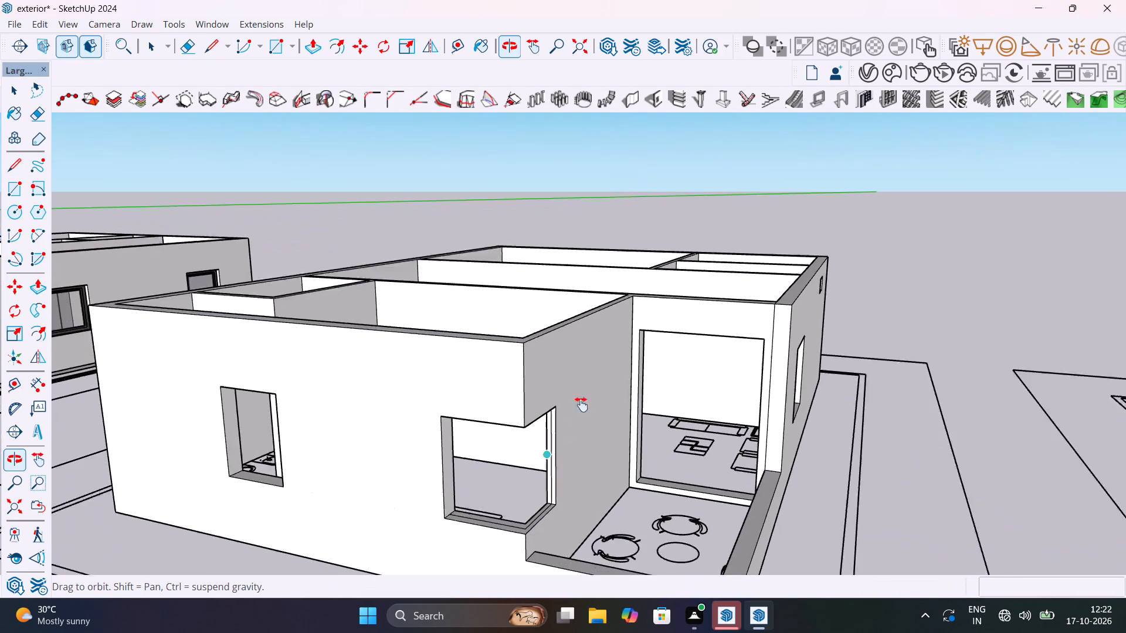
pyautogui.moveTo(581, 404); pyautogui.dragTo(564, 414, button='middle')
pyautogui.scroll(9, 449, 496)
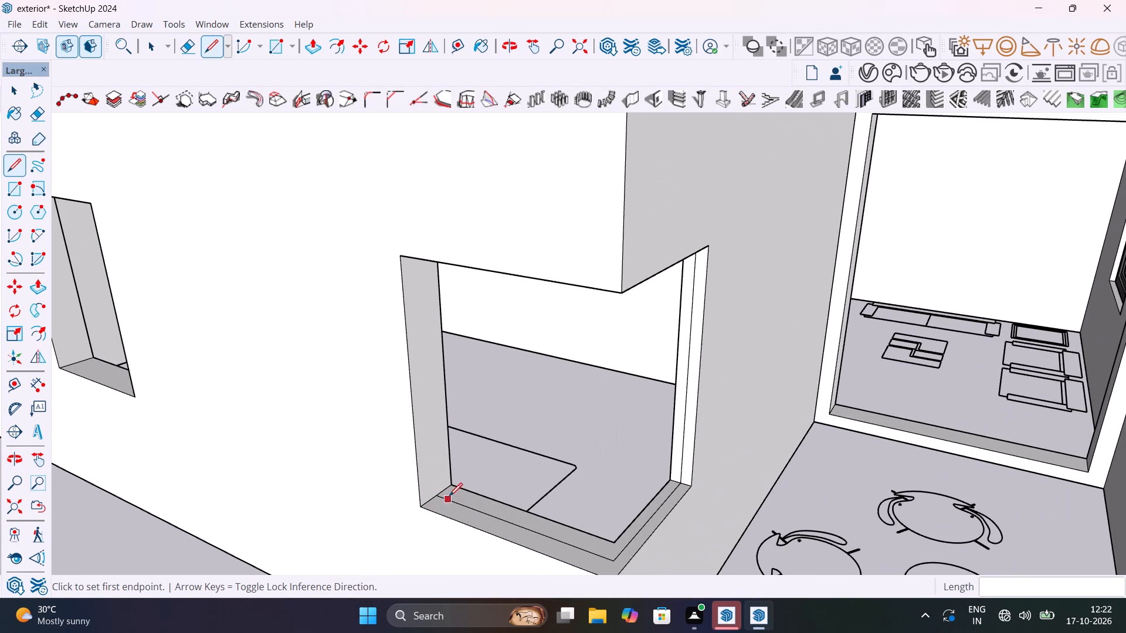
pyautogui.click(440, 494)
pyautogui.scroll(-6, 422, 406)
pyautogui.keyDown('shift'); pyautogui.moveTo(419, 367); pyautogui.dragTo(432, 388, button='middle'); pyautogui.keyUp('shift')
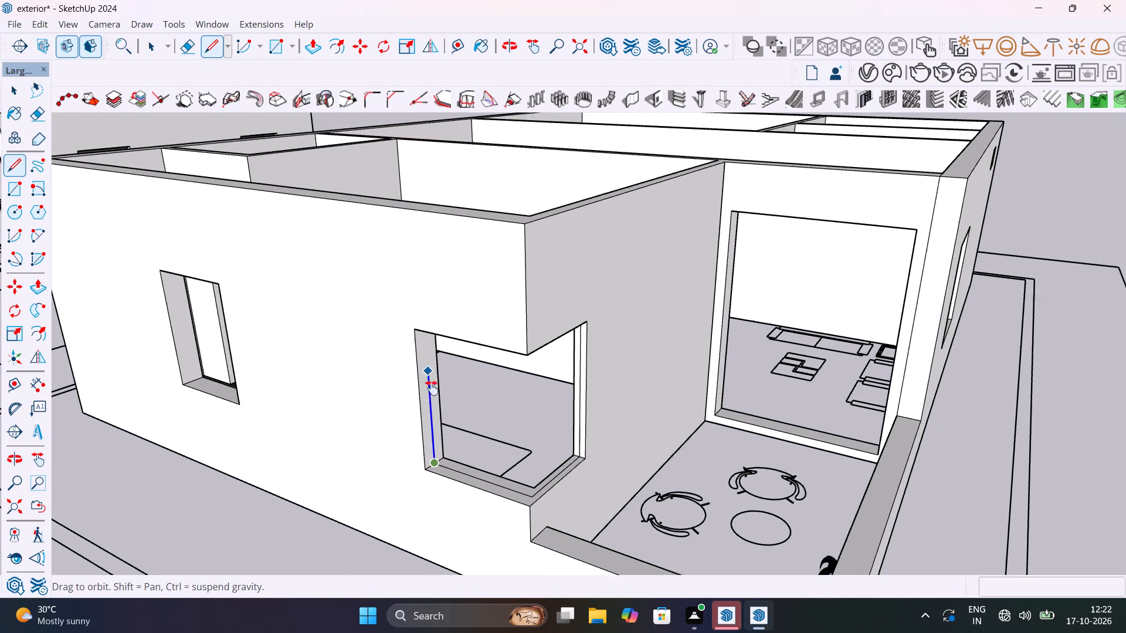
pyautogui.keyDown('shift'); pyautogui.moveTo(432, 388); pyautogui.dragTo(418, 298, button='middle'); pyautogui.keyUp('shift')
pyautogui.scroll(7, 422, 262)
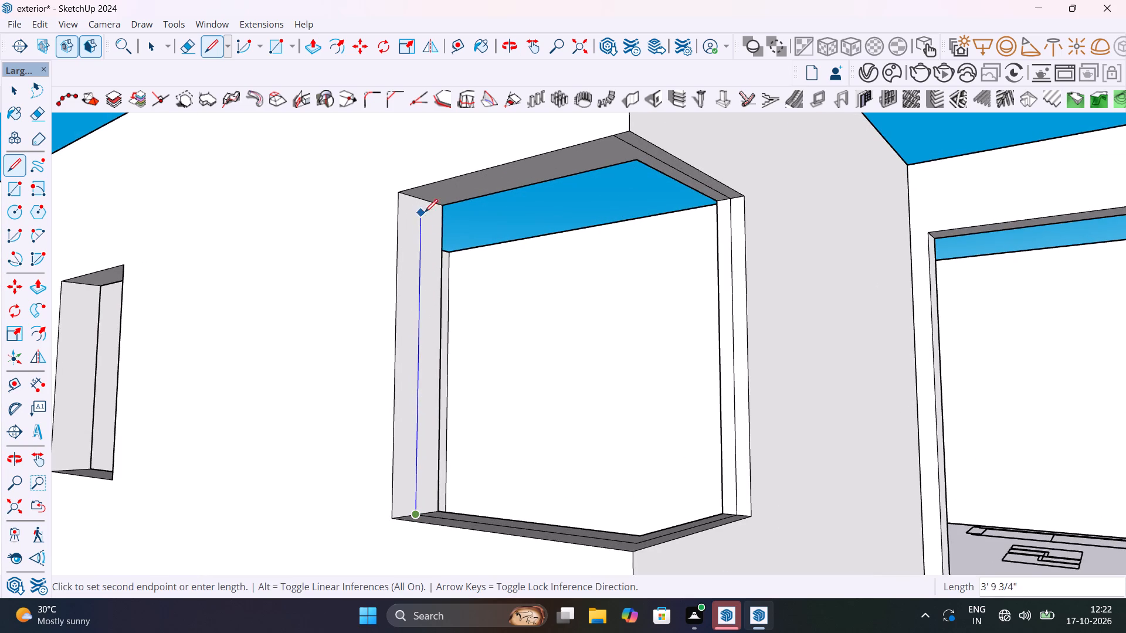
pyautogui.click(425, 205)
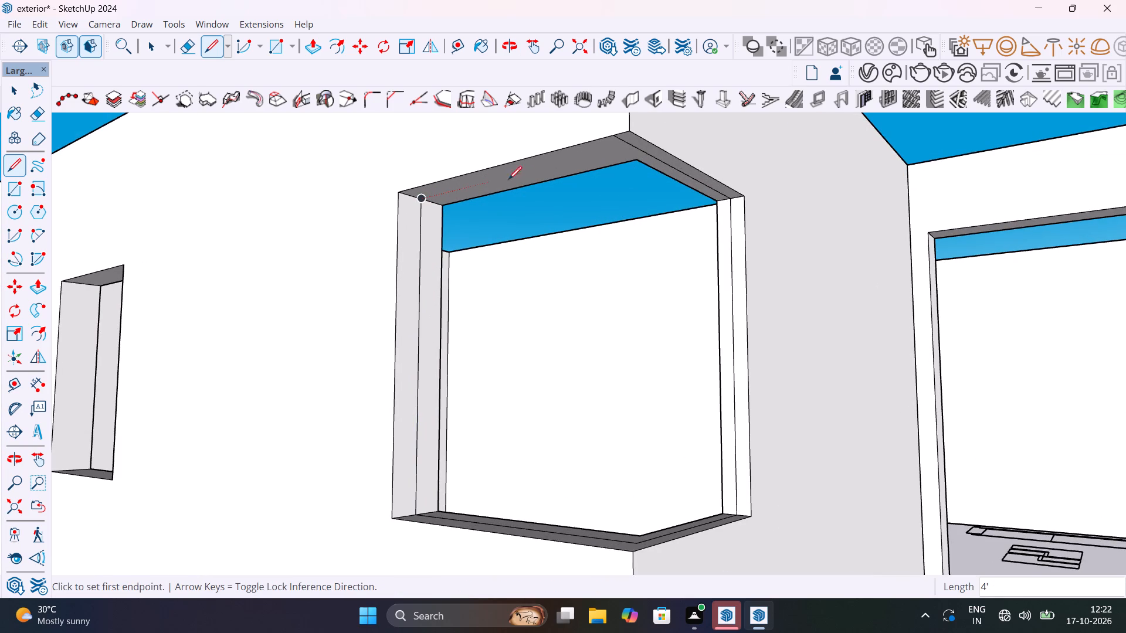
# Draw a 3' 2 1/4" line along the middle of the head's long leg to the other head midline and delete the leftover stub.
pyautogui.click(632, 144)
pyautogui.press('Escape')
pyautogui.moveTo(508, 264); pyautogui.dragTo(587, 201, button='middle')
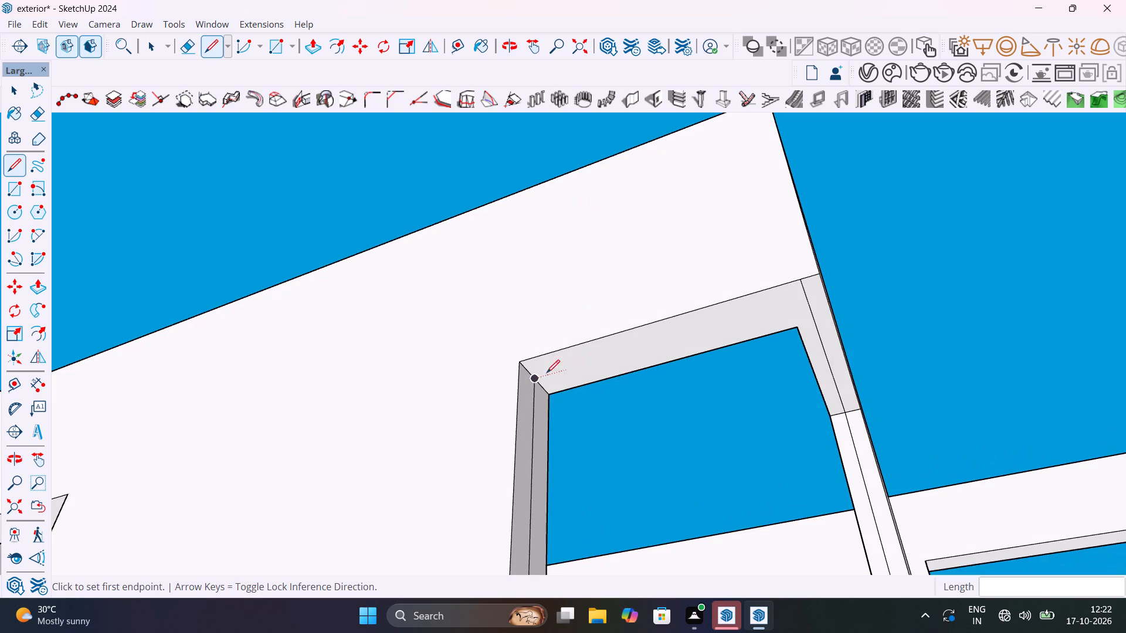
pyautogui.click(537, 377)
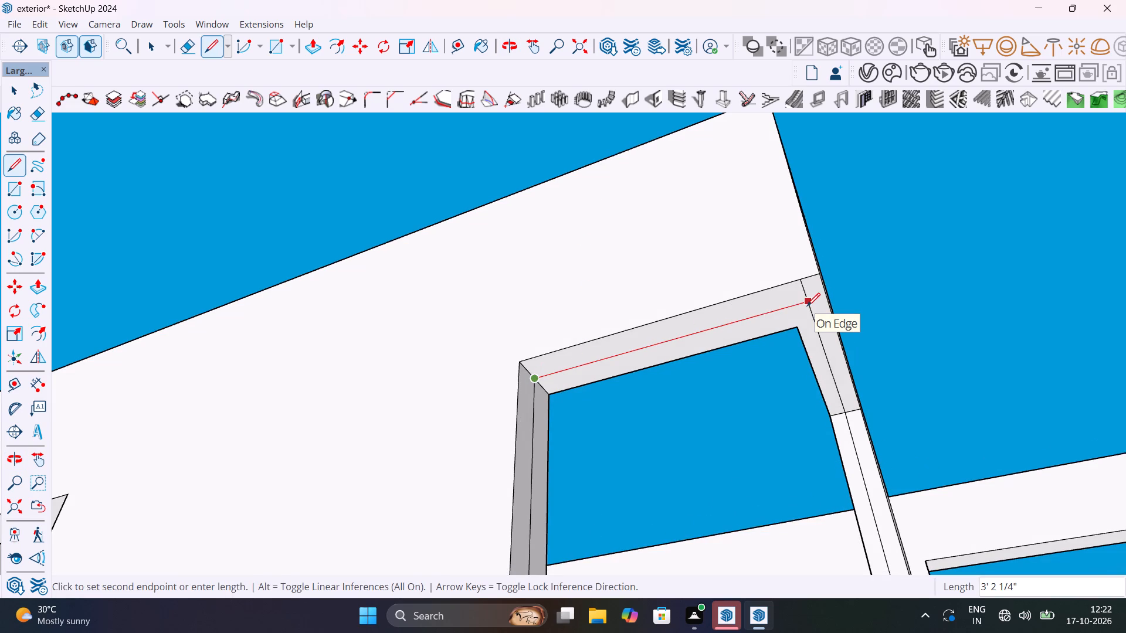
pyautogui.click(807, 306)
pyautogui.press('space')
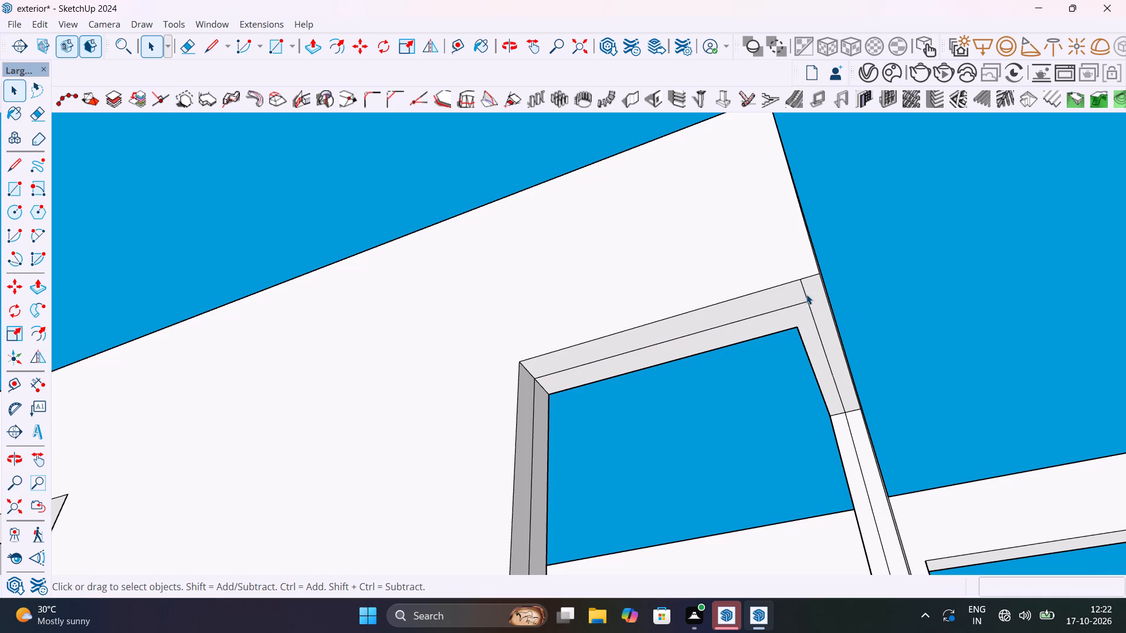
pyautogui.click(804, 294)
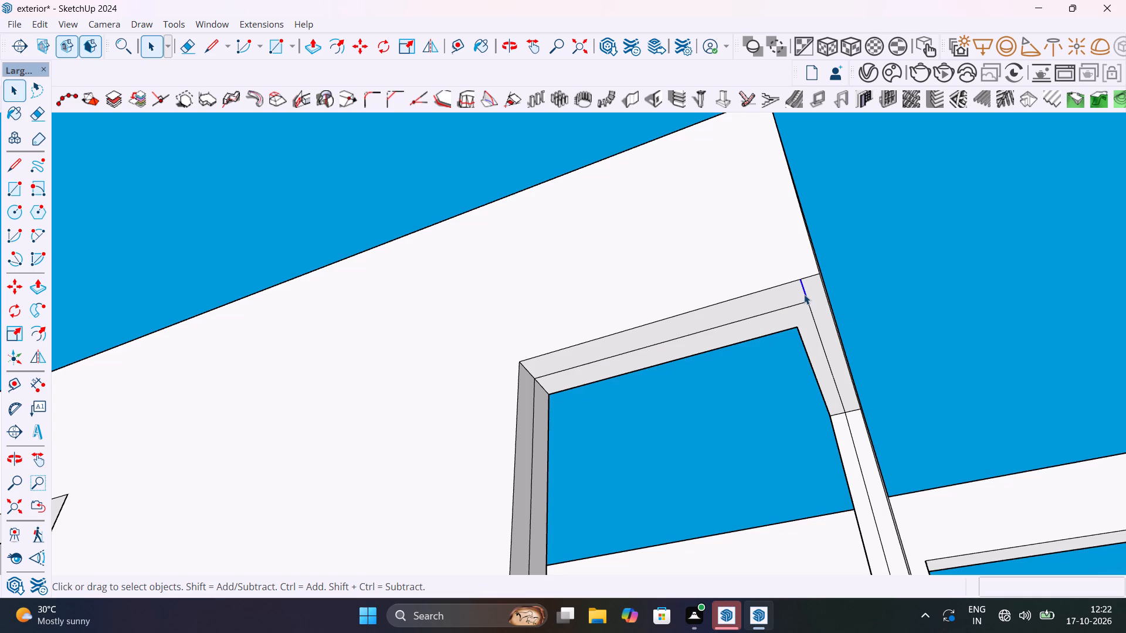
pyautogui.press('Delete')
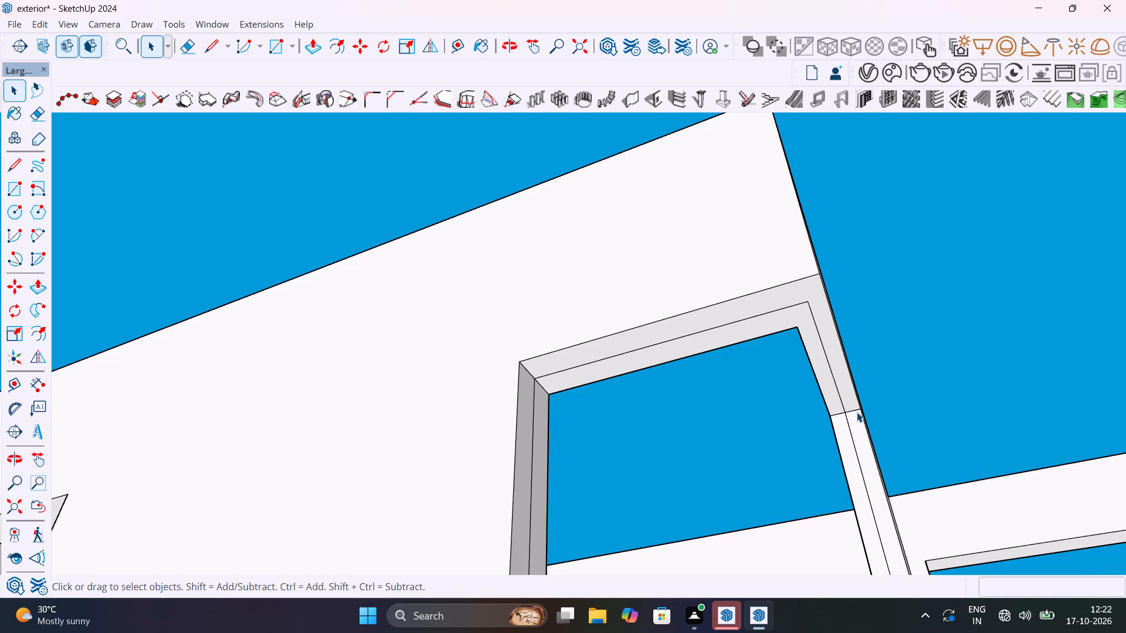
# Inspect the midline path around the corner window's head, jambs and sill.
pyautogui.scroll(-5, 849, 423)
pyautogui.moveTo(873, 472); pyautogui.dragTo(894, 521, button='middle')
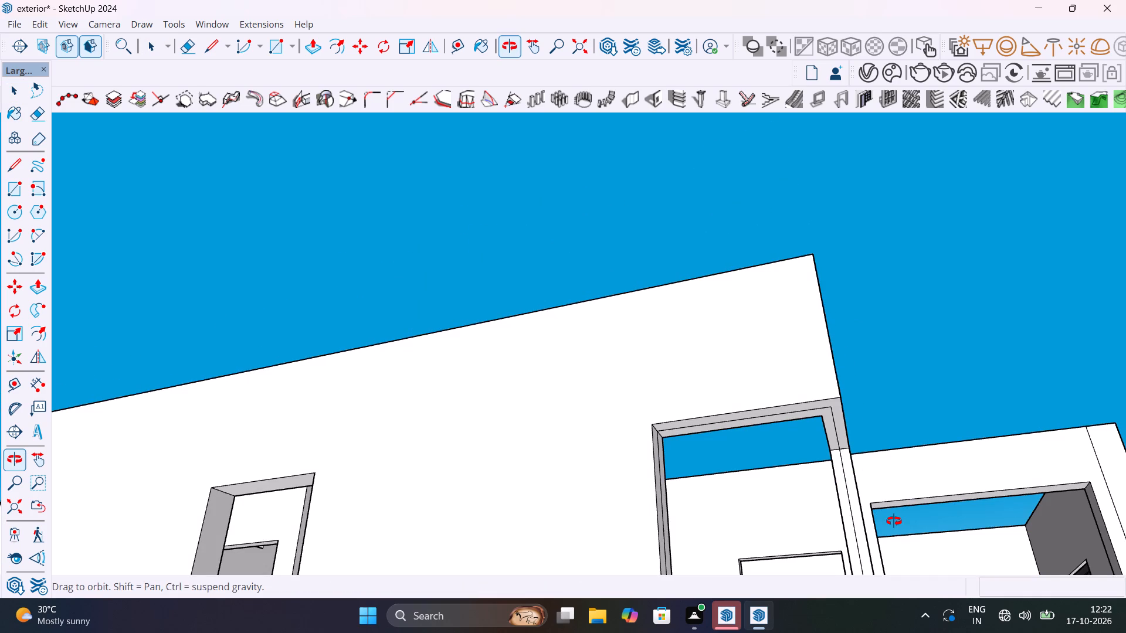
pyautogui.moveTo(894, 521); pyautogui.dragTo(751, 397, button='middle')
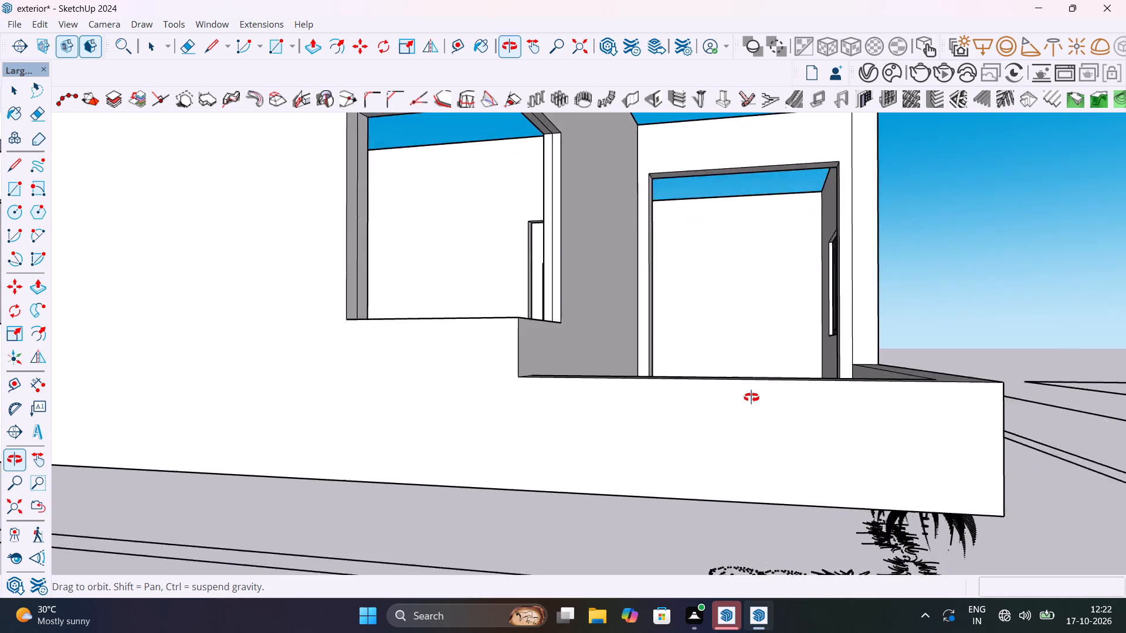
pyautogui.moveTo(751, 397); pyautogui.dragTo(765, 431, button='middle')
pyautogui.scroll(2, 552, 323)
pyautogui.moveTo(561, 329); pyautogui.dragTo(576, 393, button='middle')
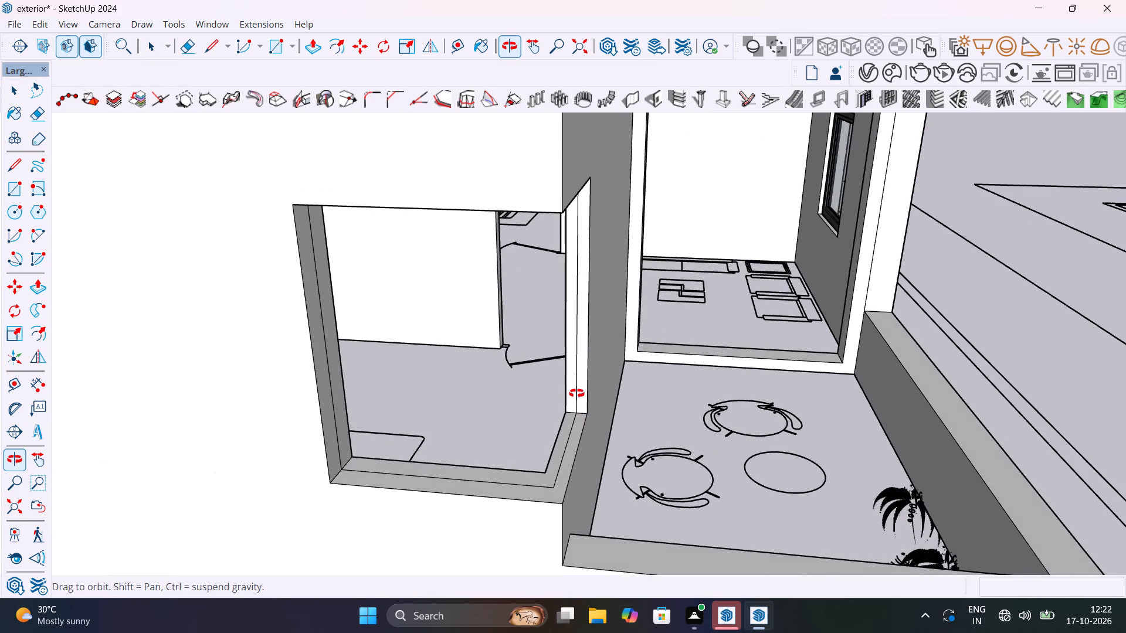
pyautogui.moveTo(576, 393); pyautogui.dragTo(631, 346, button='middle')
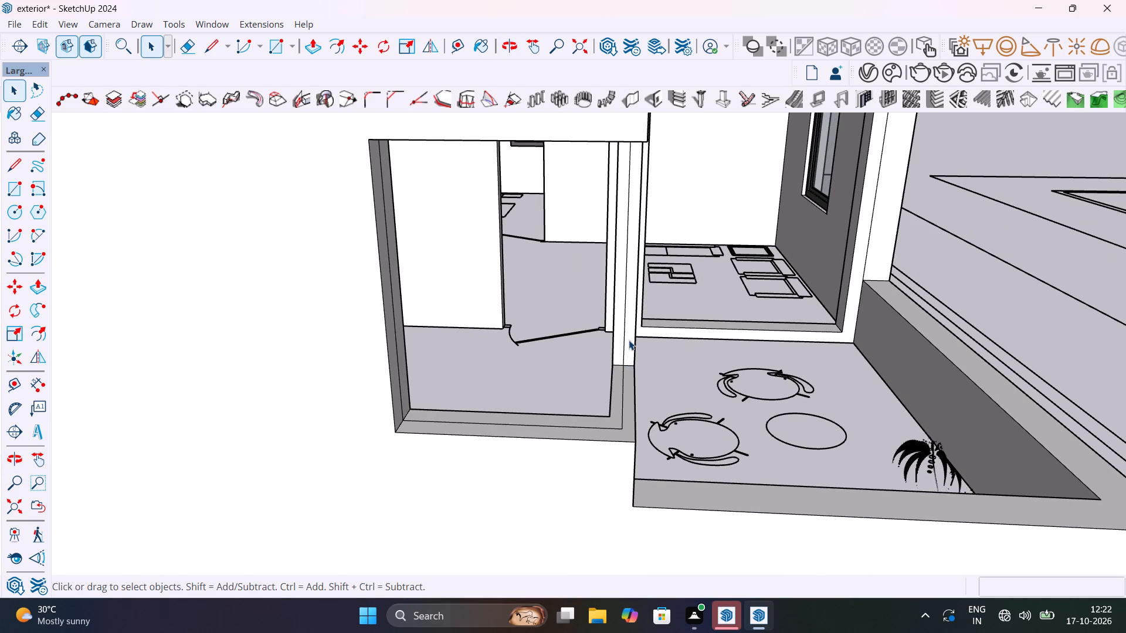
# Examine the midlines on the corner window's sill and jambs from several angles.
pyautogui.moveTo(627, 335); pyautogui.dragTo(592, 368, button='middle')
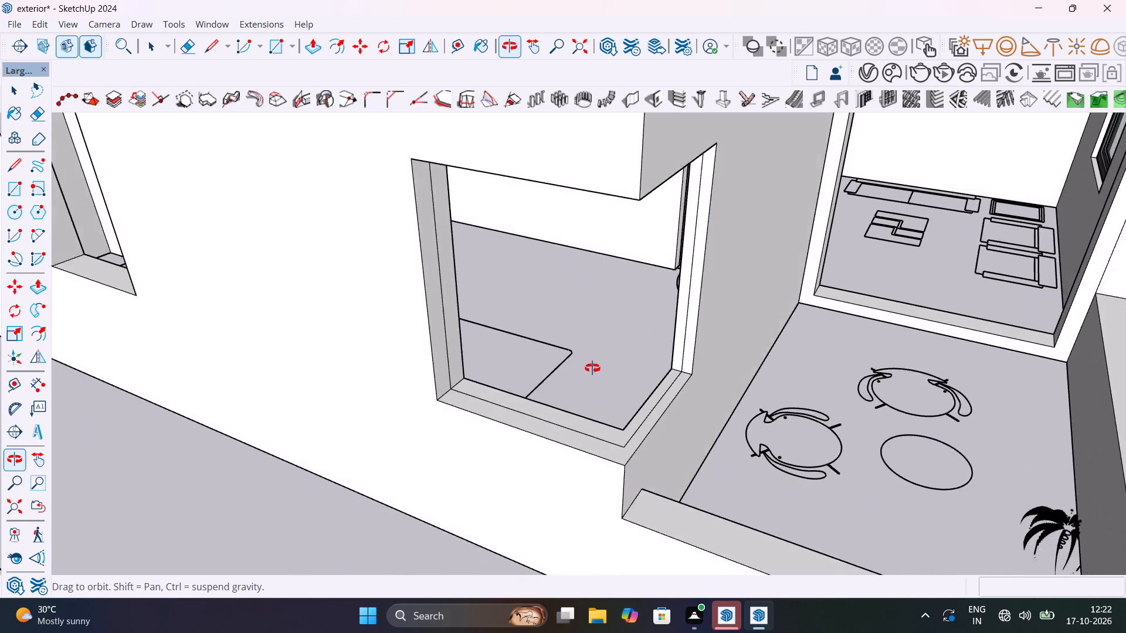
pyautogui.moveTo(592, 368); pyautogui.dragTo(460, 363, button='middle')
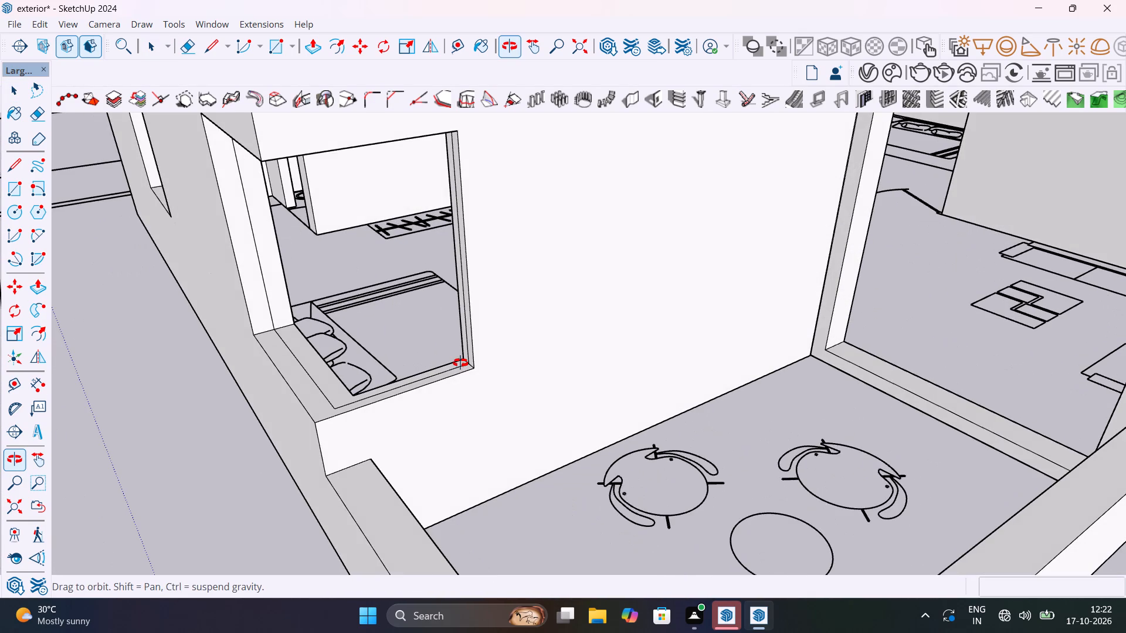
pyautogui.moveTo(460, 363); pyautogui.dragTo(665, 386, button='middle')
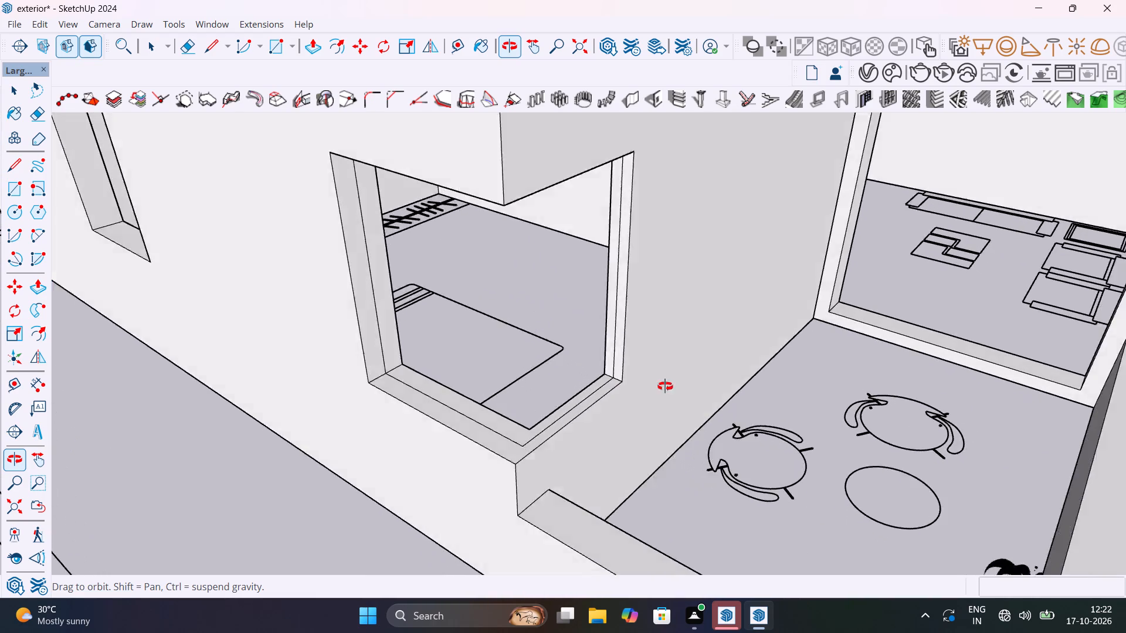
pyautogui.moveTo(665, 386); pyautogui.dragTo(700, 397, button='middle')
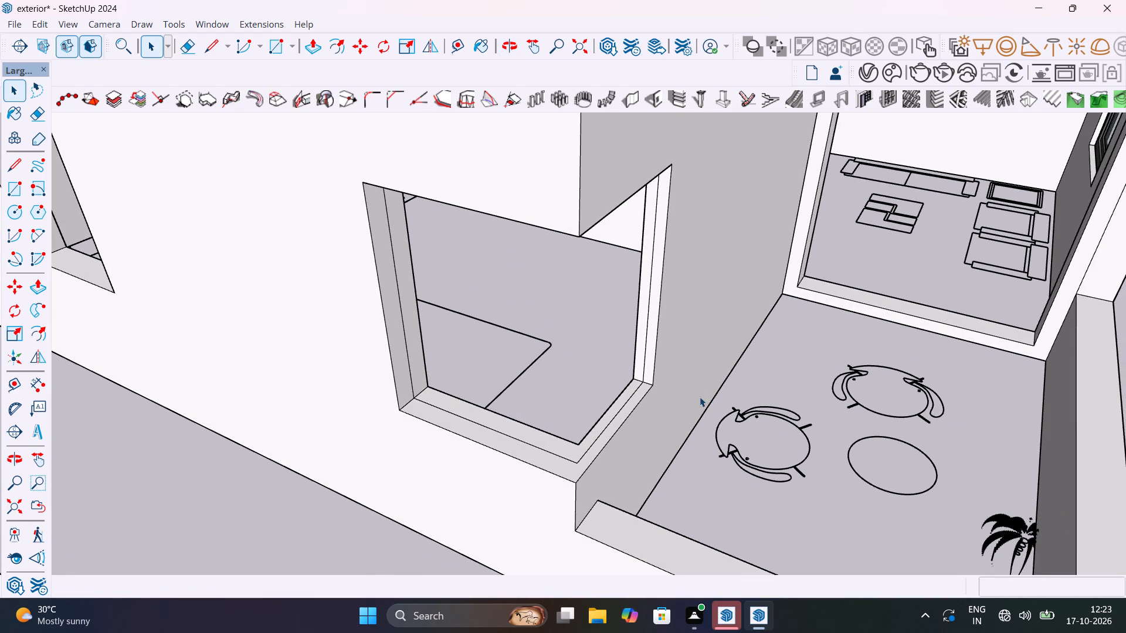
pyautogui.scroll(4, 640, 394)
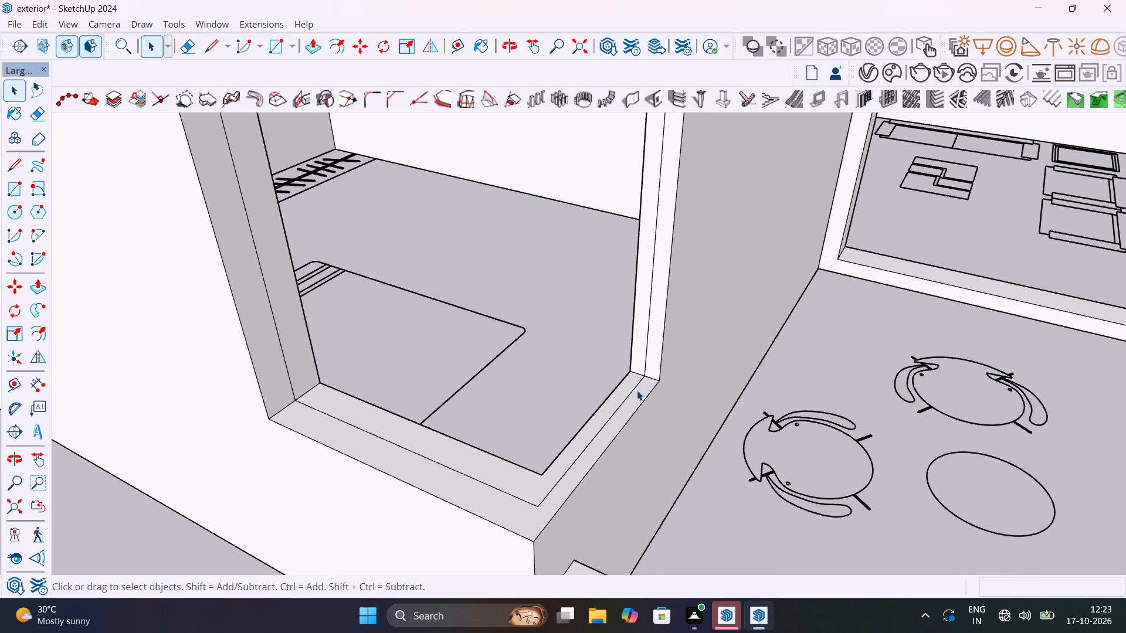
pyautogui.keyDown('shift'); pyautogui.click(635, 388); pyautogui.keyUp('shift')
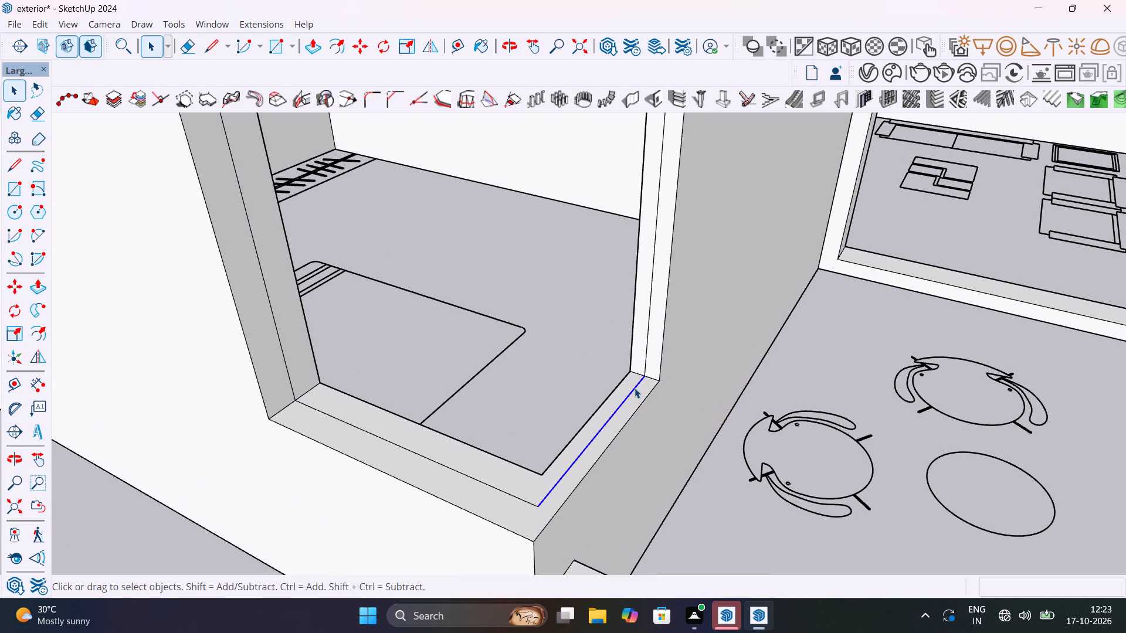
pyautogui.scroll(-12, 635, 388)
pyautogui.click(256, 519)
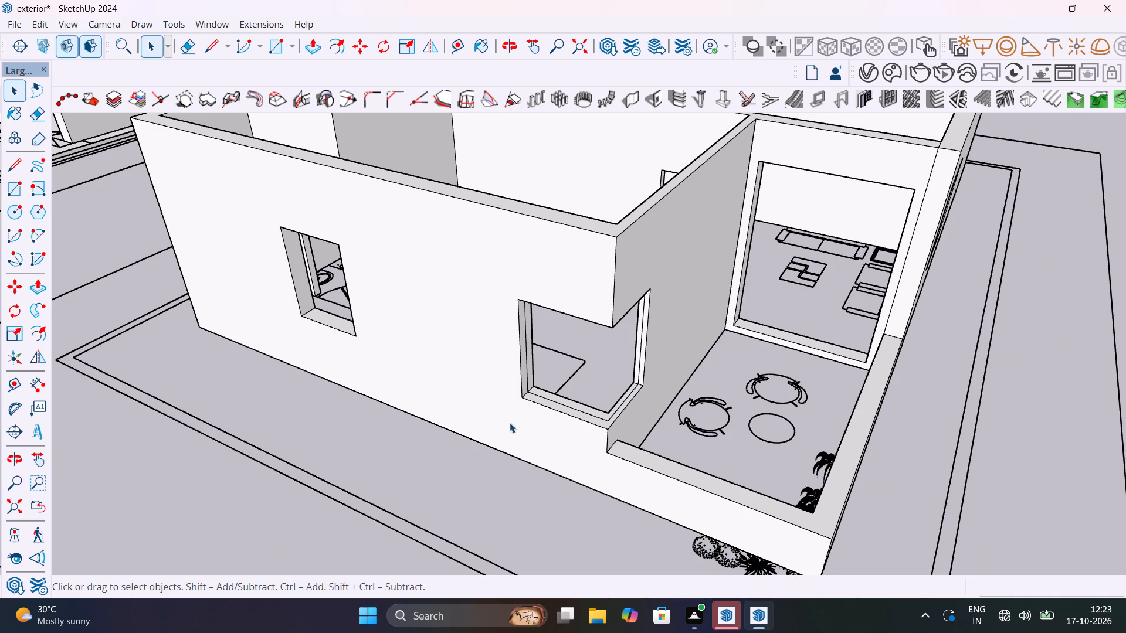
# Draw a rectangle about 2 1/8" by 2 7/8" on the sill against the jamb away from the patio, outside the midline.
pyautogui.scroll(9, 552, 407)
pyautogui.moveTo(582, 413); pyautogui.dragTo(513, 430, button='middle')
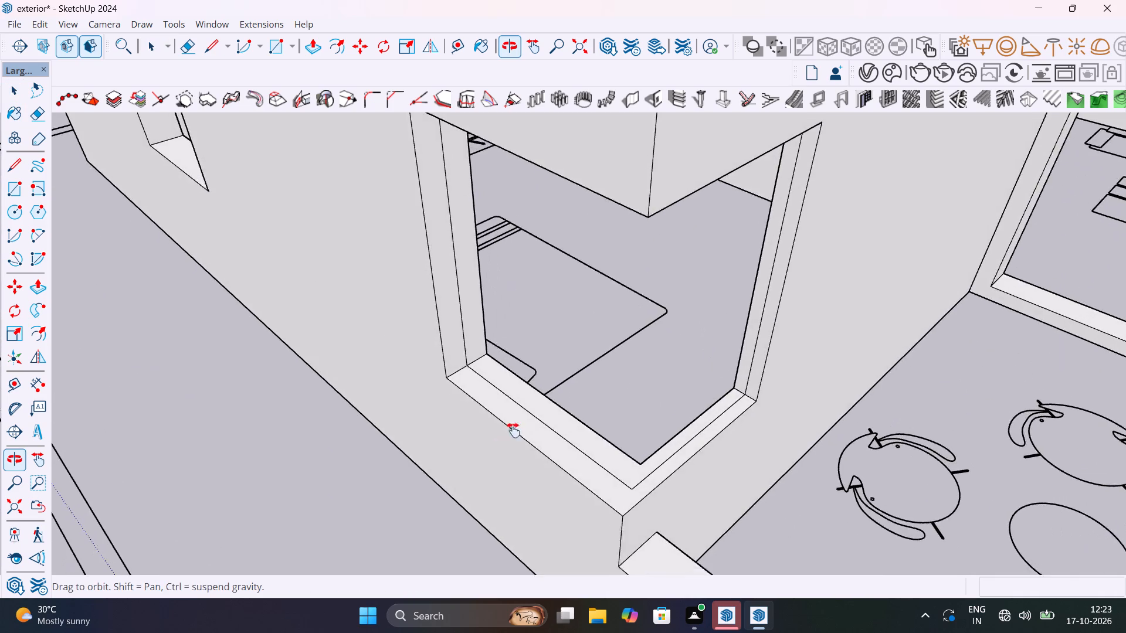
pyautogui.moveTo(513, 430); pyautogui.dragTo(515, 421, button='middle')
pyautogui.scroll(10, 500, 369)
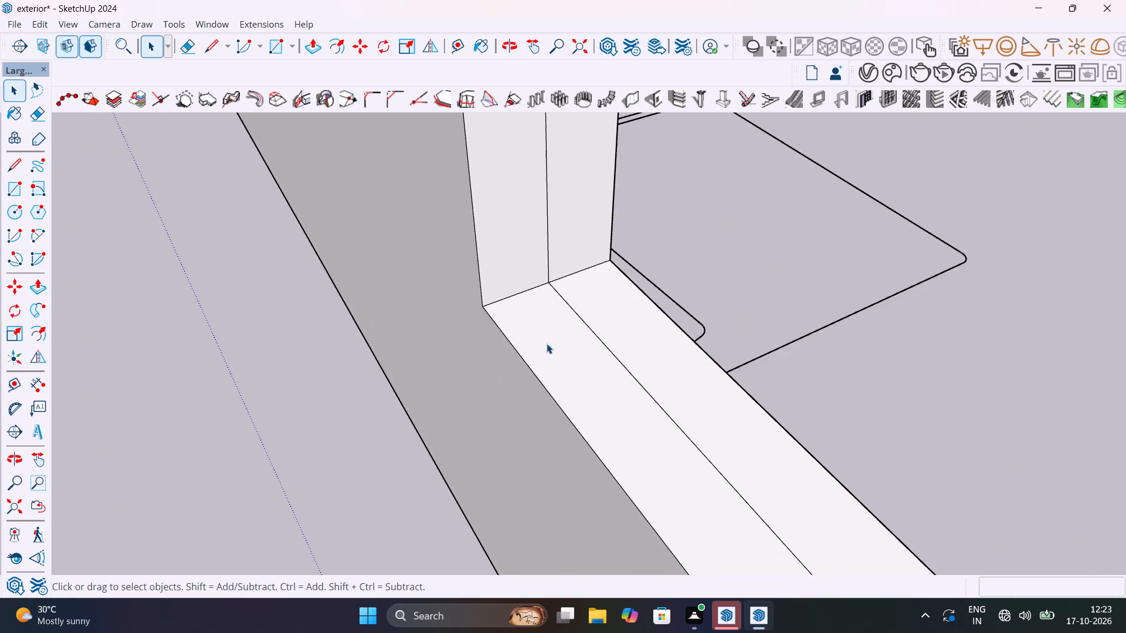
pyautogui.scroll(3, 547, 343)
pyautogui.moveTo(512, 393); pyautogui.dragTo(457, 421, button='middle')
pyautogui.press('r')
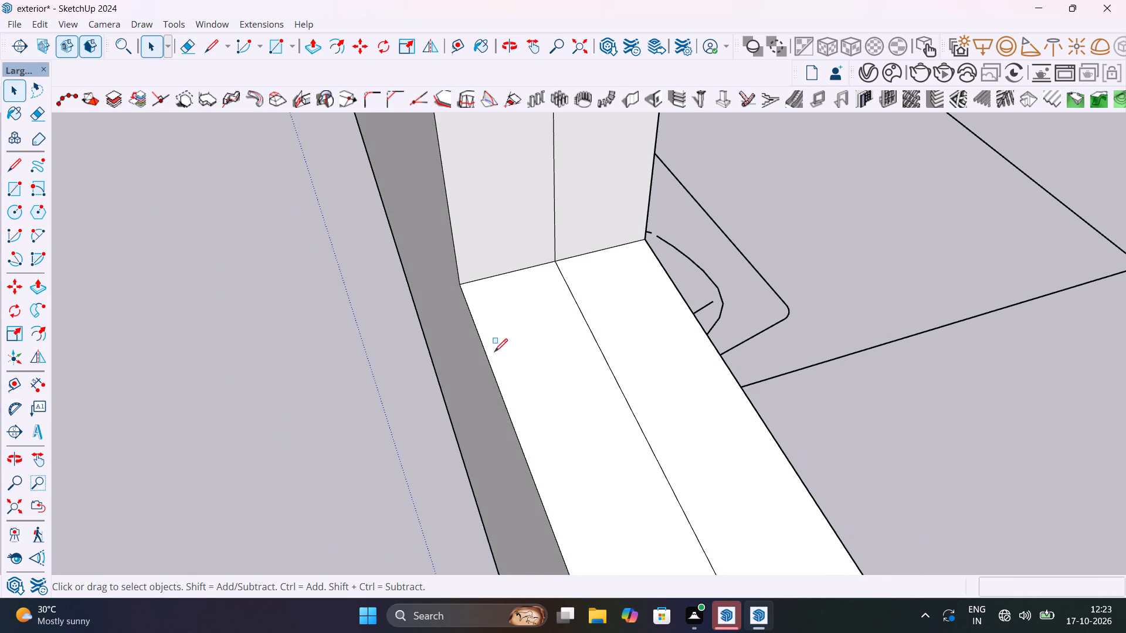
pyautogui.click(498, 279)
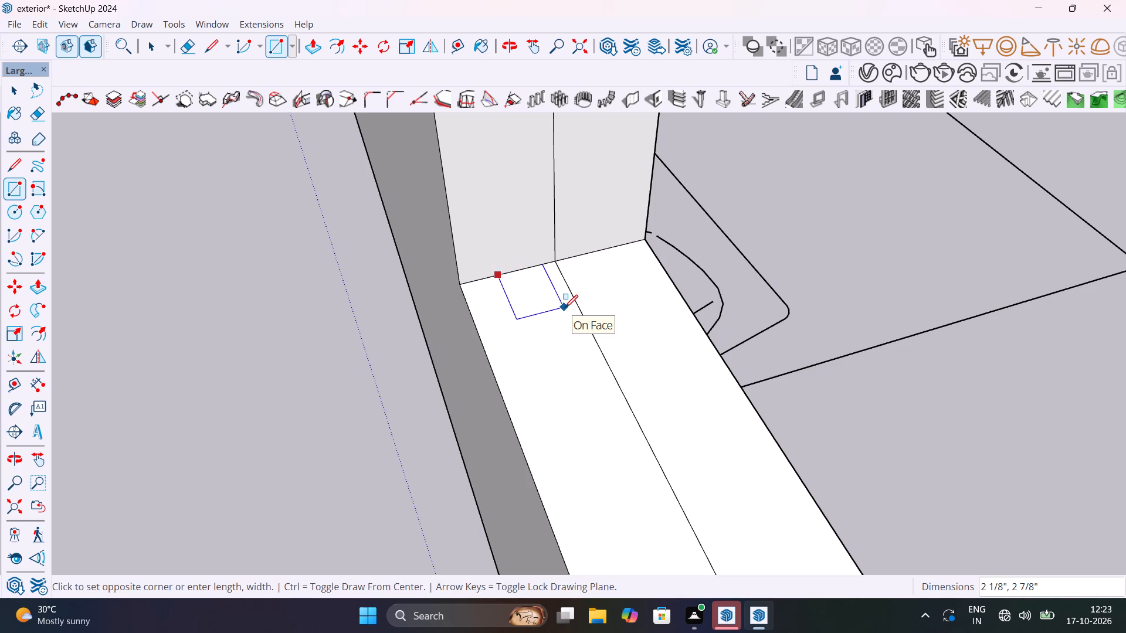
pyautogui.click(565, 308)
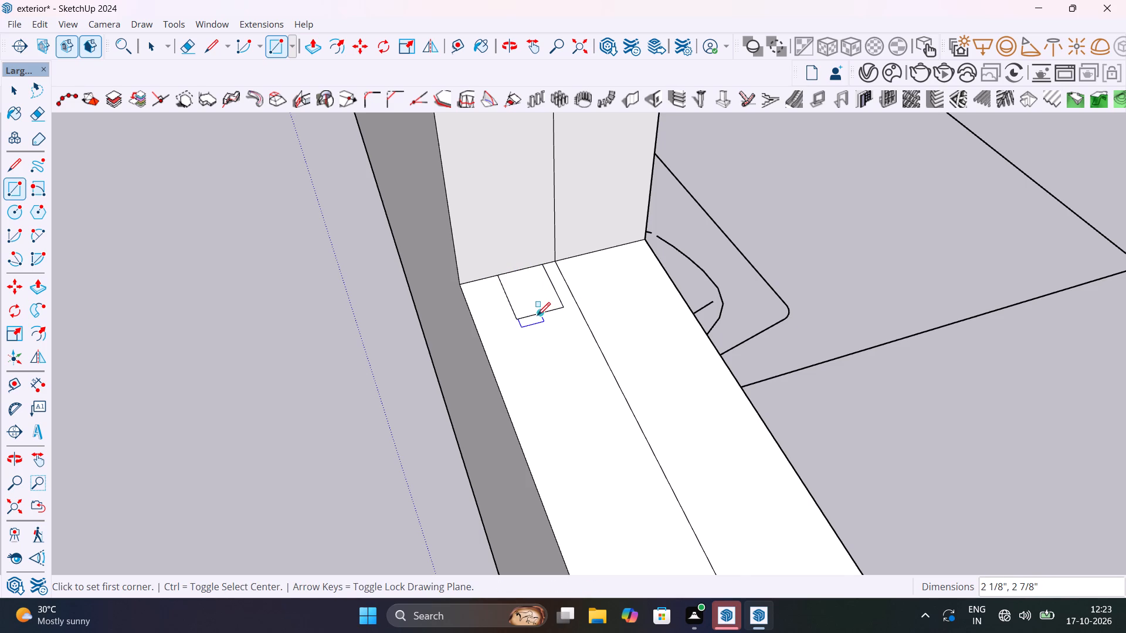
# Draw a smaller rectangle, about 15/16" by 1 3/8", on the sill against the first rectangle's edge opposite the jamb.
pyautogui.scroll(9, 537, 315)
pyautogui.click(527, 315)
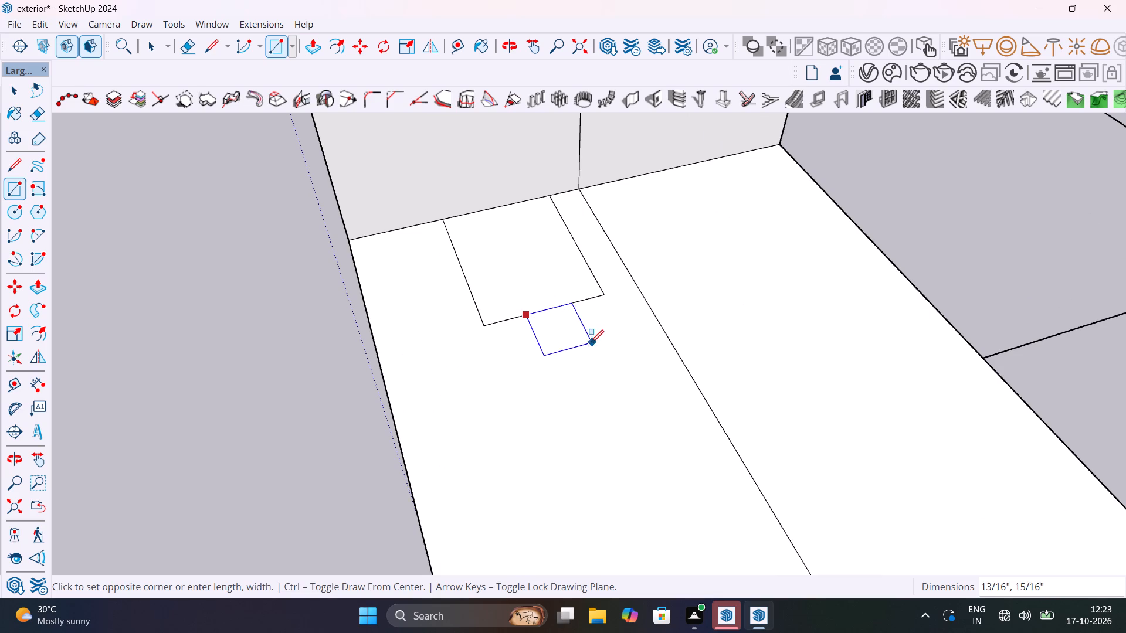
pyautogui.click(611, 361)
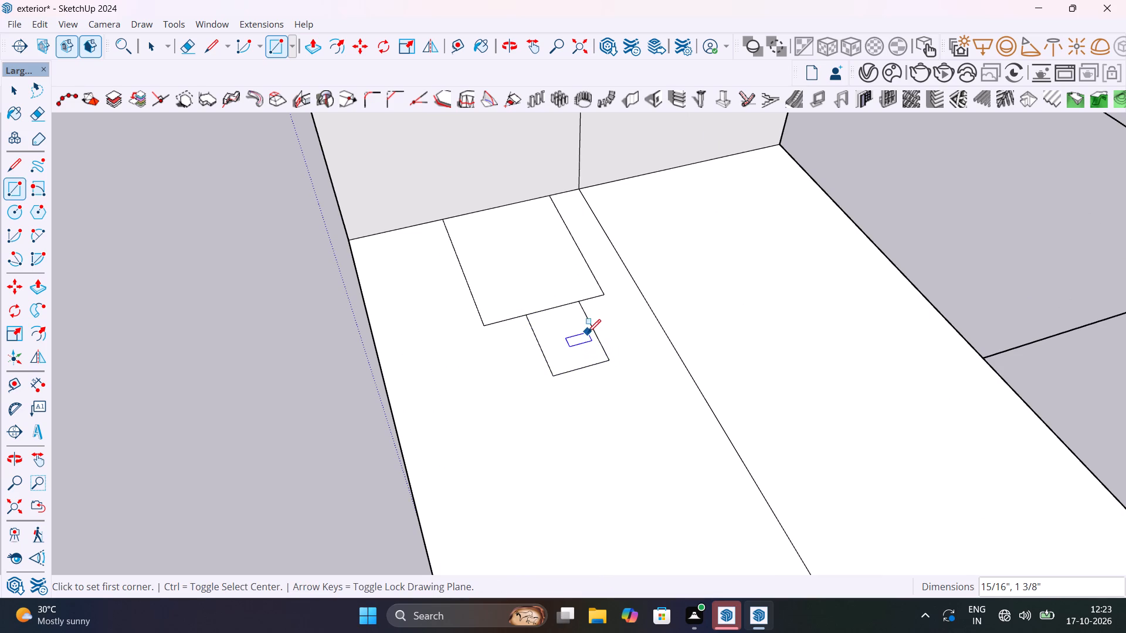
# Move the smaller rectangle's three free edges slightly along the larger rectangle's edge, toward the outer wall face, to centre them better.
pyautogui.press('space')
pyautogui.click(547, 359)
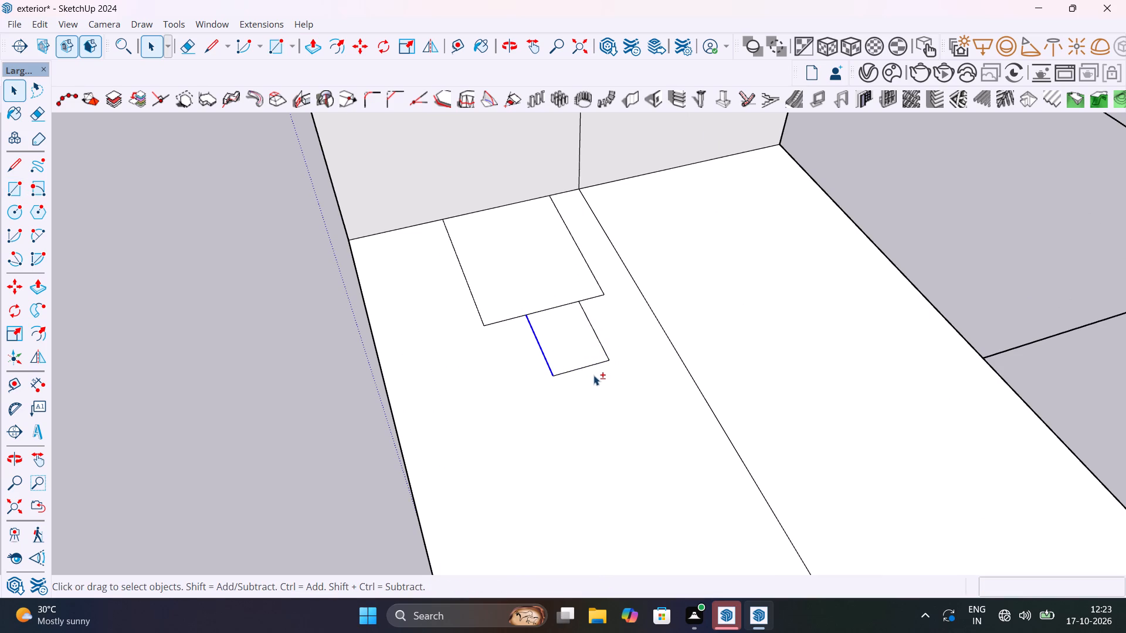
pyautogui.keyDown('shift'); pyautogui.click(593, 366); pyautogui.keyUp('shift')
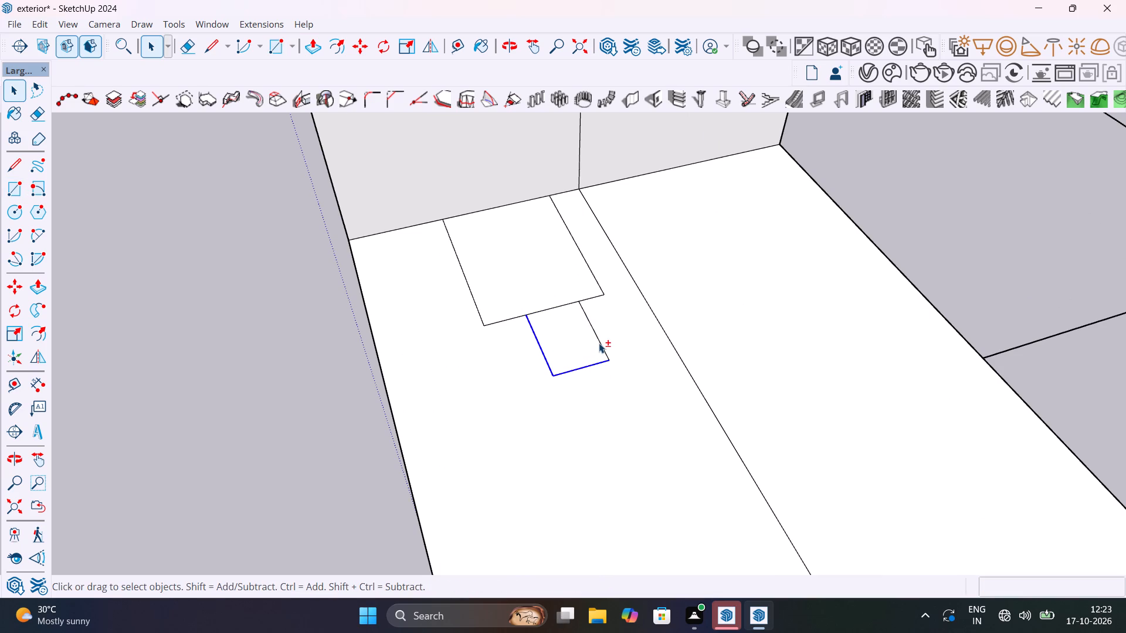
pyautogui.keyDown('shift'); pyautogui.click(599, 343); pyautogui.keyUp('shift')
pyautogui.press('m')
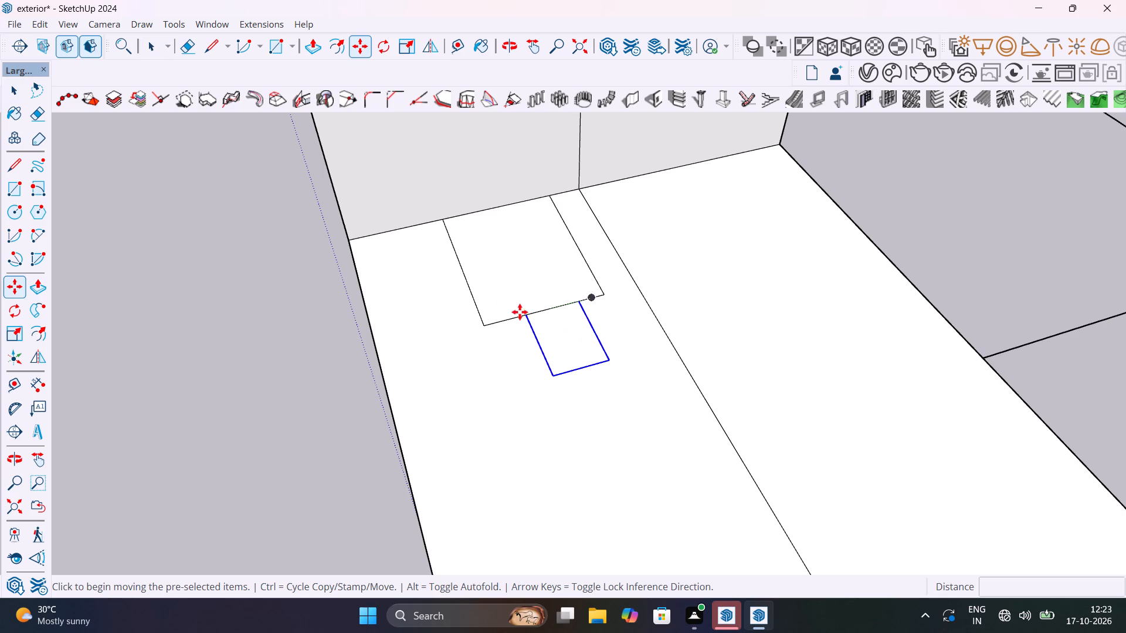
pyautogui.click(522, 316)
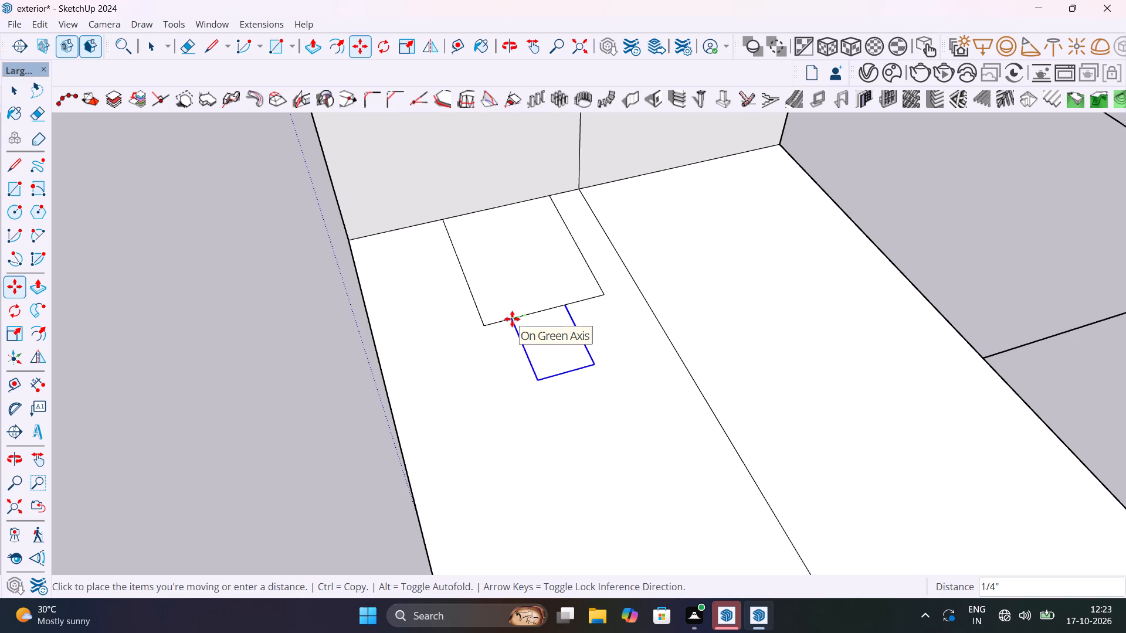
pyautogui.click(518, 319)
pyautogui.press('space')
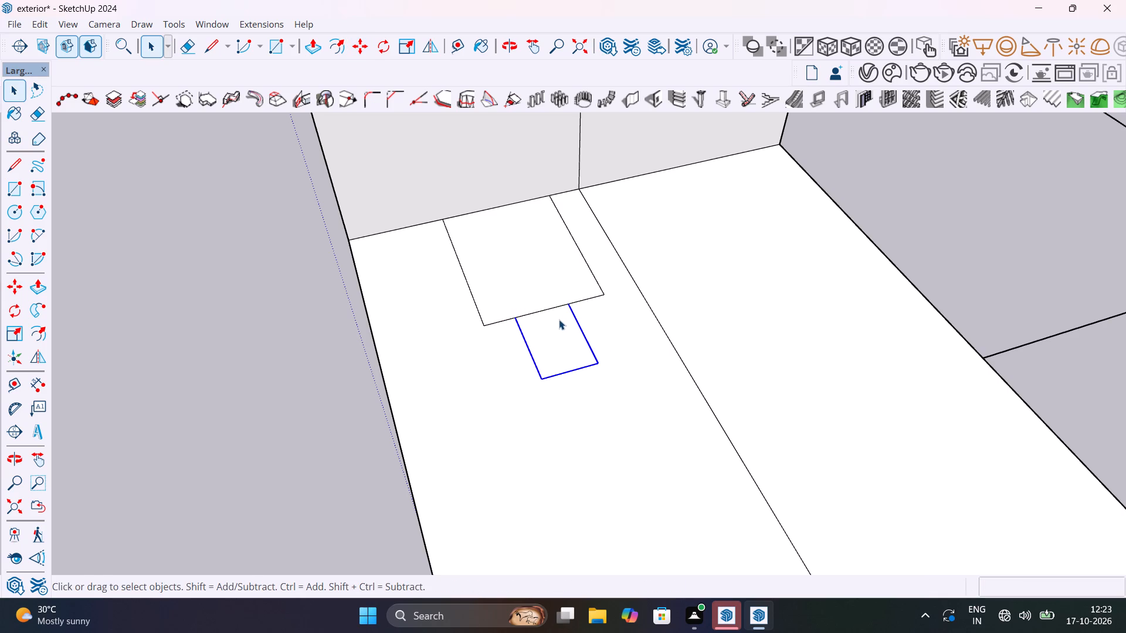
# Delete the shared edge between the two rectangles to merge them into one stepped T-shaped profile.
pyautogui.click(554, 309)
pyautogui.press('Delete')
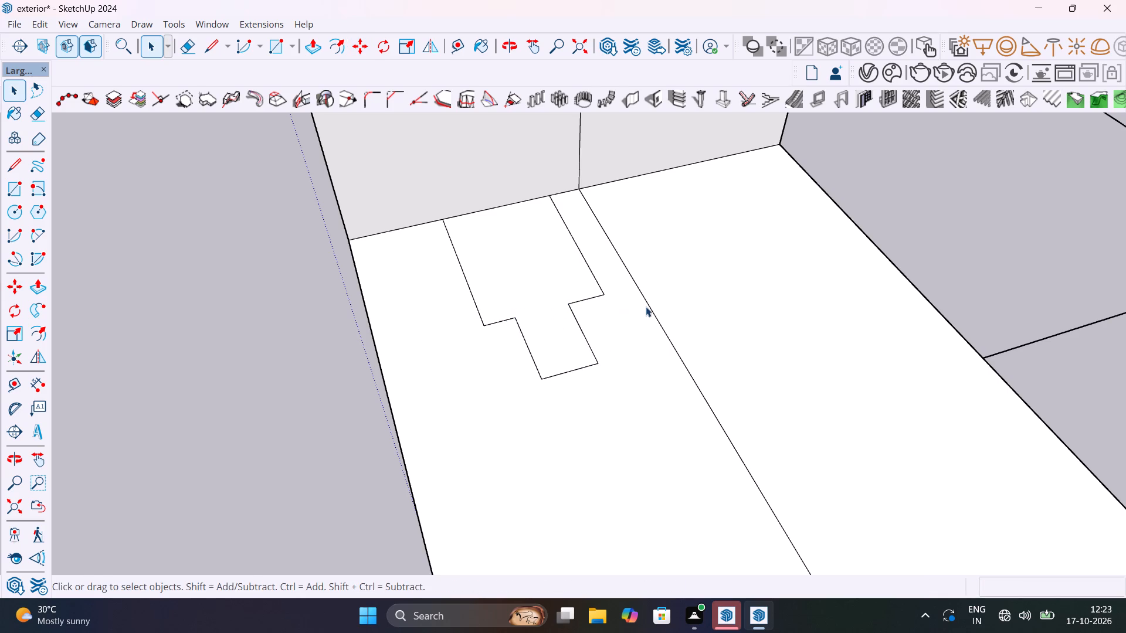
# Select the full midline path around the corner window: both sill segments, both jamb lines and both head segments.
pyautogui.click(653, 315)
pyautogui.scroll(-6, 654, 316)
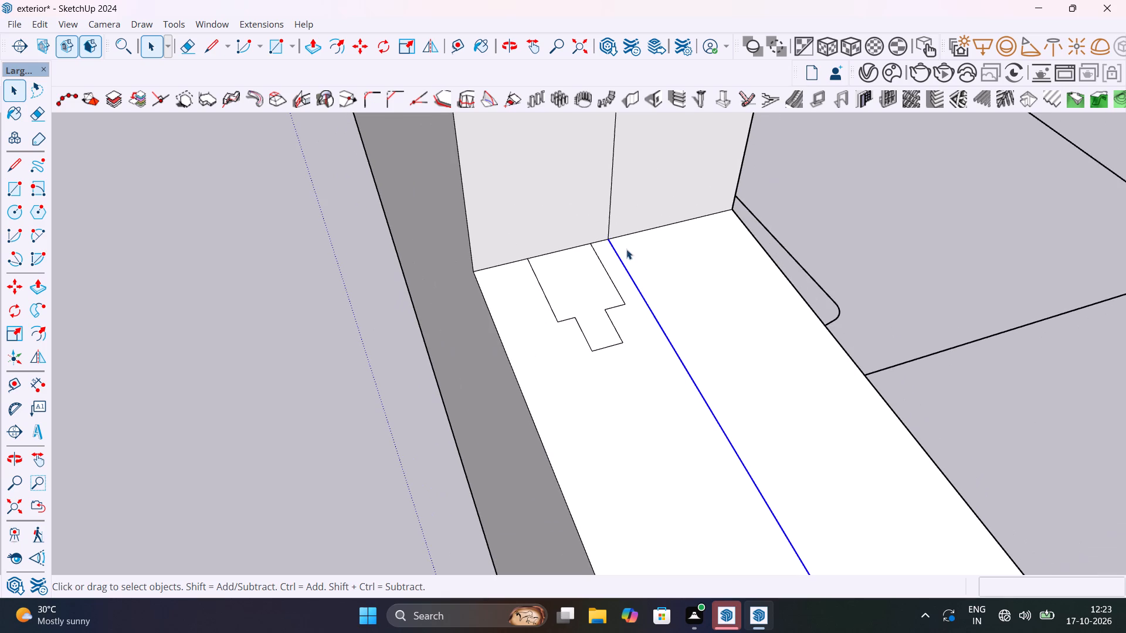
pyautogui.keyDown('shift'); pyautogui.click(610, 216); pyautogui.keyUp('shift')
pyautogui.scroll(-13, 609, 216)
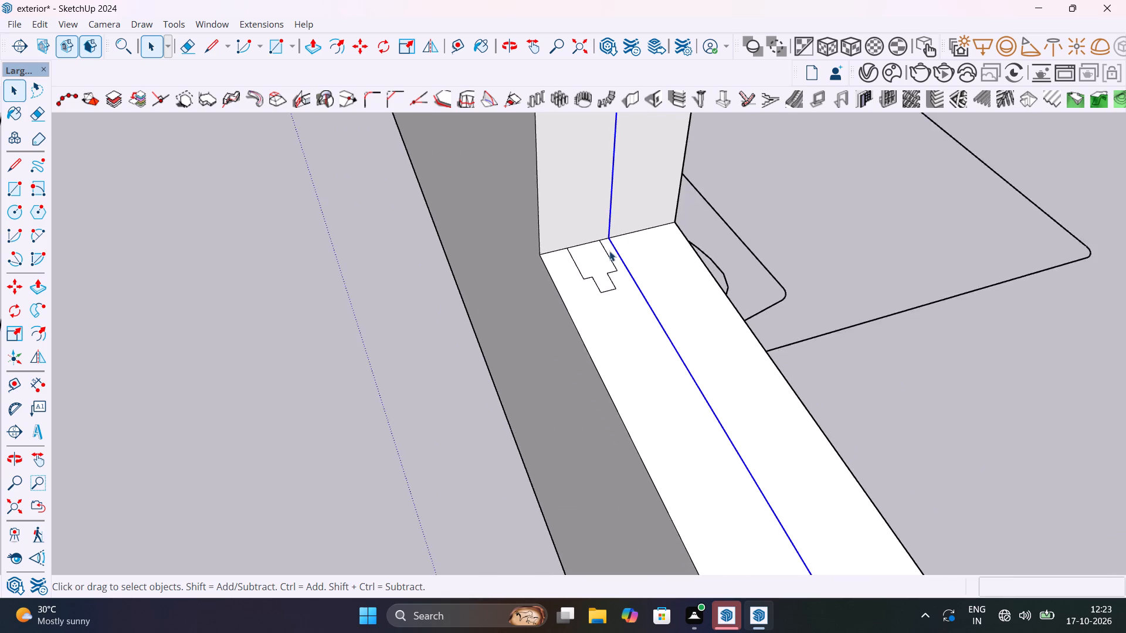
pyautogui.scroll(-2, 609, 251)
pyautogui.moveTo(685, 335); pyautogui.dragTo(815, 396, button='middle')
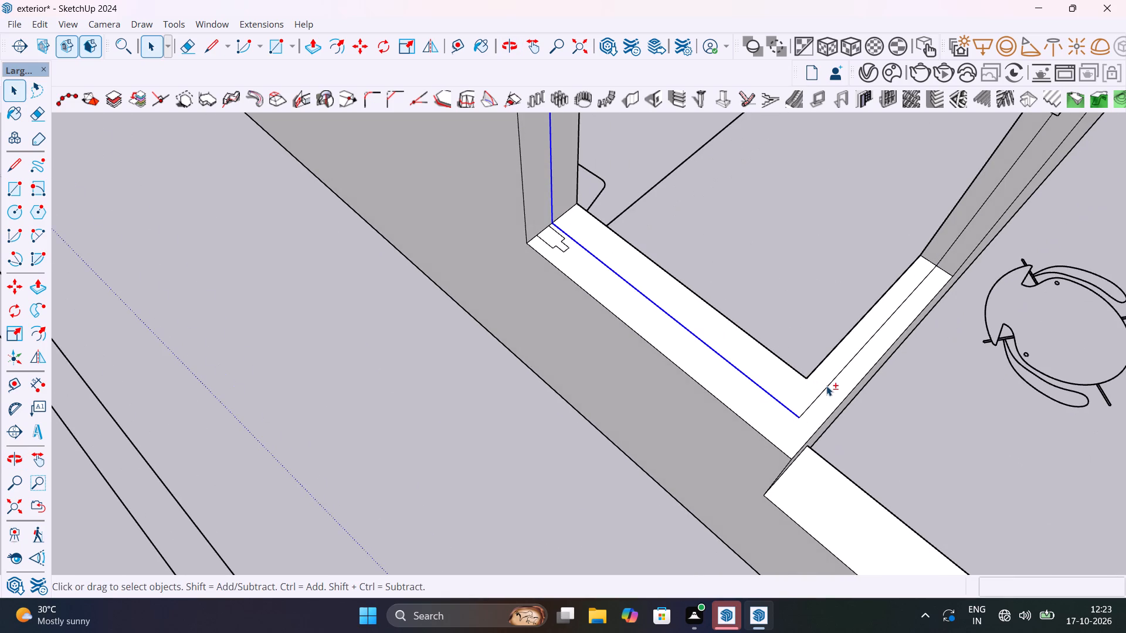
pyautogui.keyDown('shift'); pyautogui.click(832, 383); pyautogui.keyUp('shift')
pyautogui.keyDown('shift'); pyautogui.click(946, 251); pyautogui.keyUp('shift')
pyautogui.scroll(-7, 915, 282)
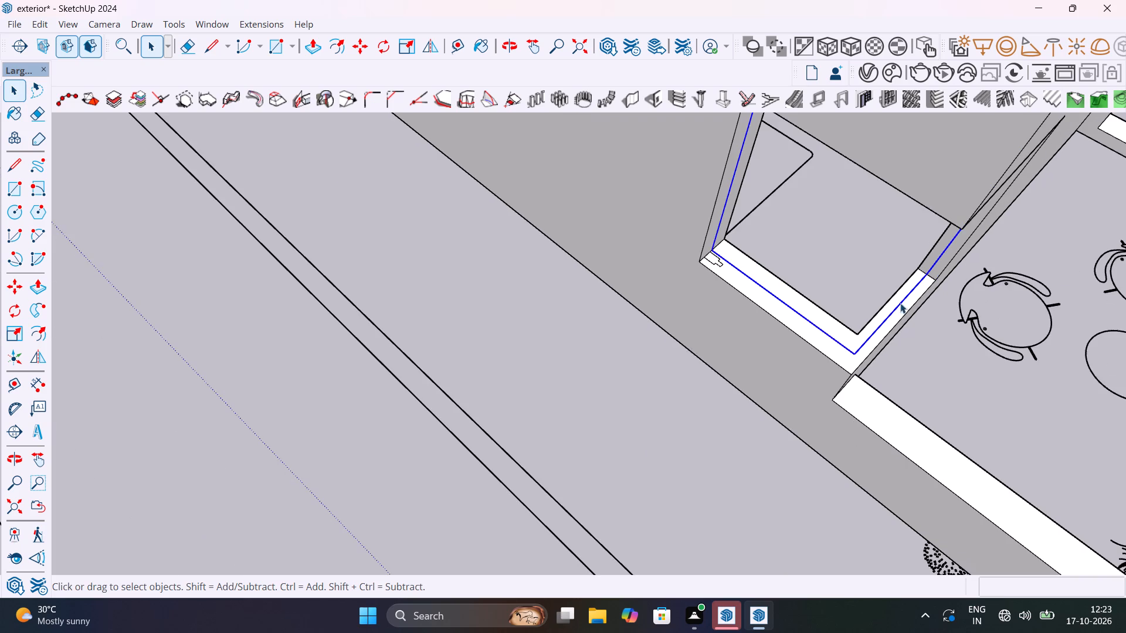
pyautogui.moveTo(884, 301); pyautogui.dragTo(775, 200, button='middle')
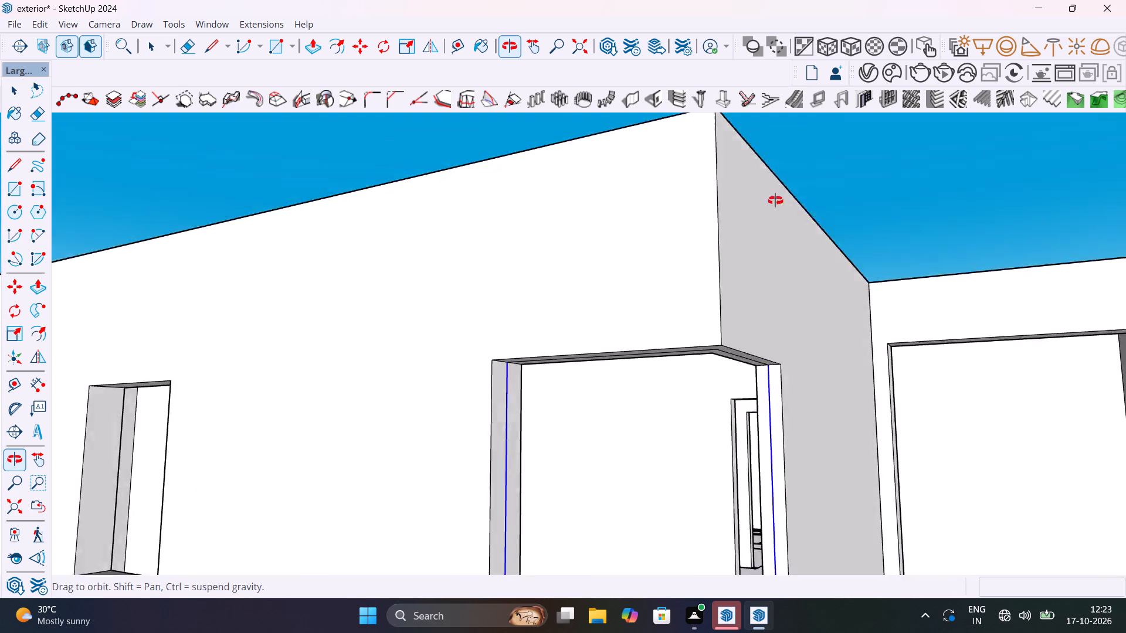
pyautogui.moveTo(775, 200); pyautogui.dragTo(806, 151, button='middle')
pyautogui.scroll(1, 803, 156)
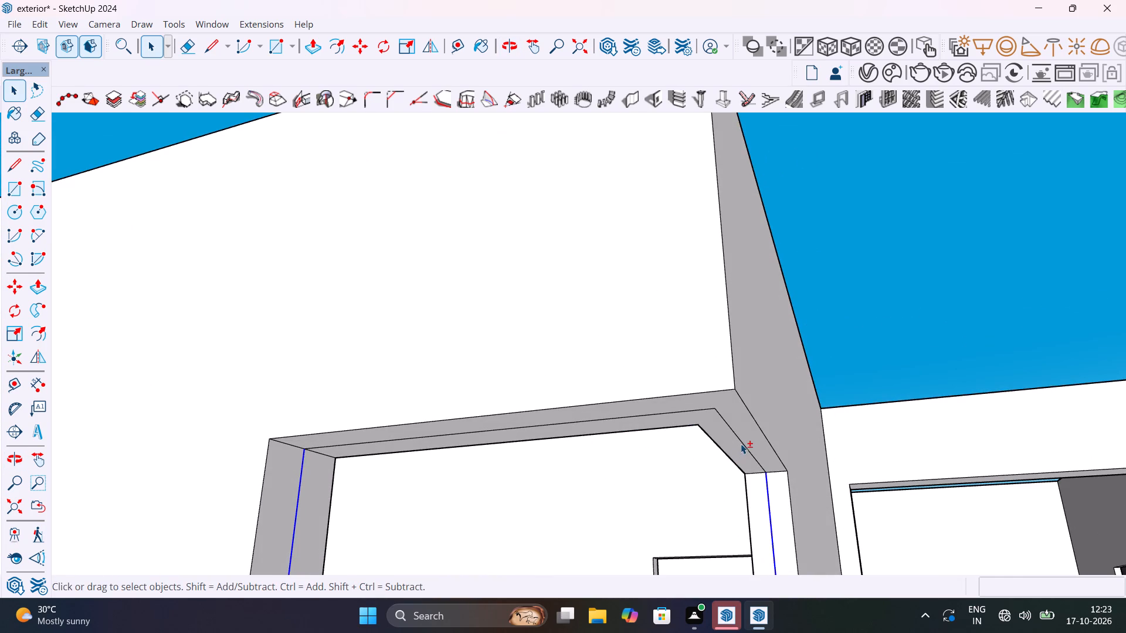
pyautogui.keyDown('shift'); pyautogui.click(741, 443); pyautogui.keyUp('shift')
pyautogui.keyDown('shift'); pyautogui.click(700, 410); pyautogui.keyUp('shift')
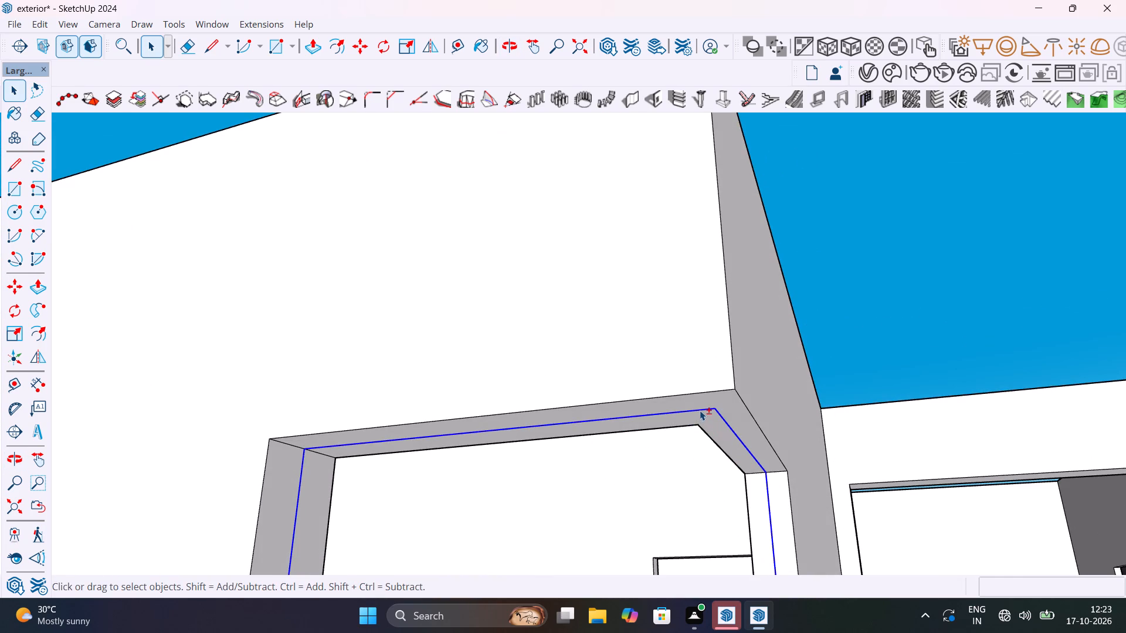
# Weld the selected sill, jamb and head midline edges around the corner window into one continuous path.
pyautogui.scroll(-7, 700, 410)
pyautogui.moveTo(734, 479); pyautogui.dragTo(616, 427, button='middle')
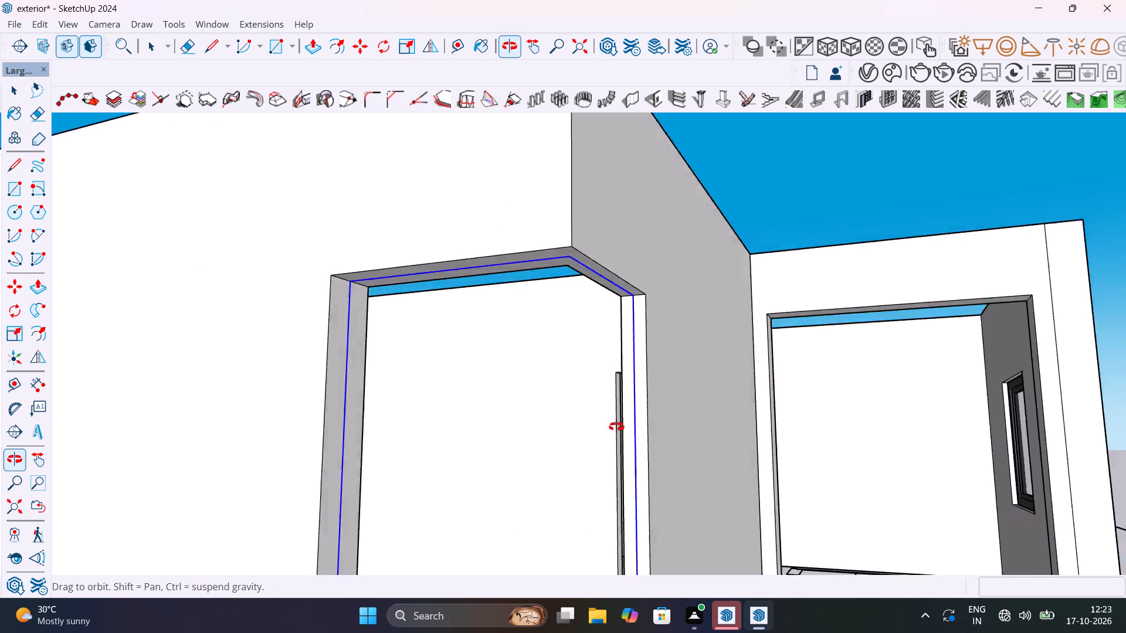
pyautogui.moveTo(616, 427); pyautogui.dragTo(715, 398, button='middle')
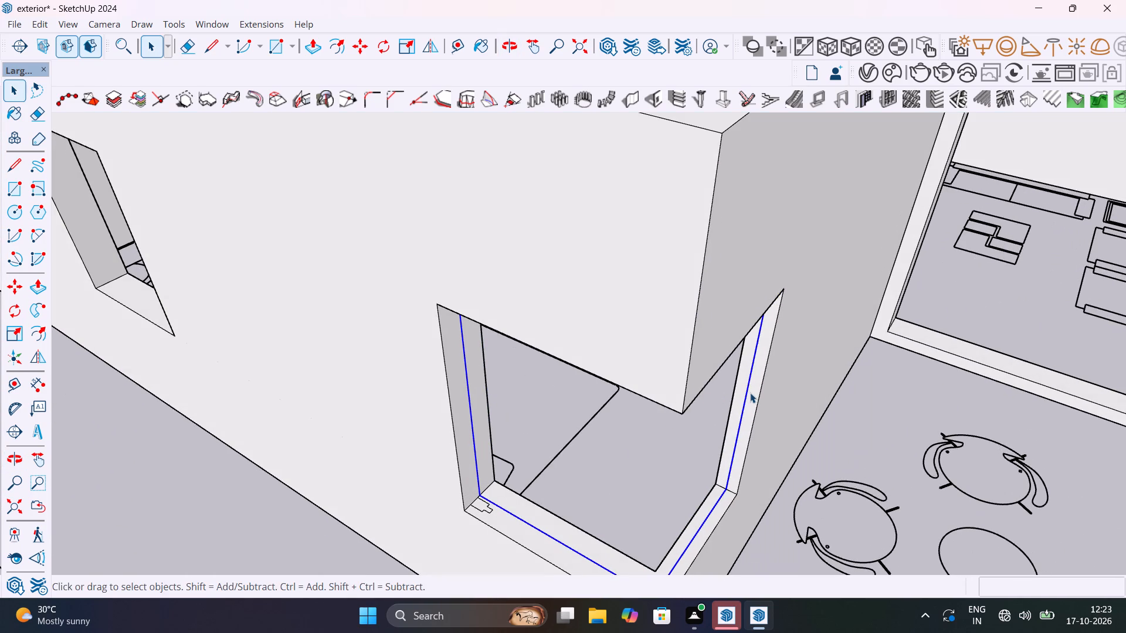
pyautogui.rightClick(750, 390)
pyautogui.click(812, 220)
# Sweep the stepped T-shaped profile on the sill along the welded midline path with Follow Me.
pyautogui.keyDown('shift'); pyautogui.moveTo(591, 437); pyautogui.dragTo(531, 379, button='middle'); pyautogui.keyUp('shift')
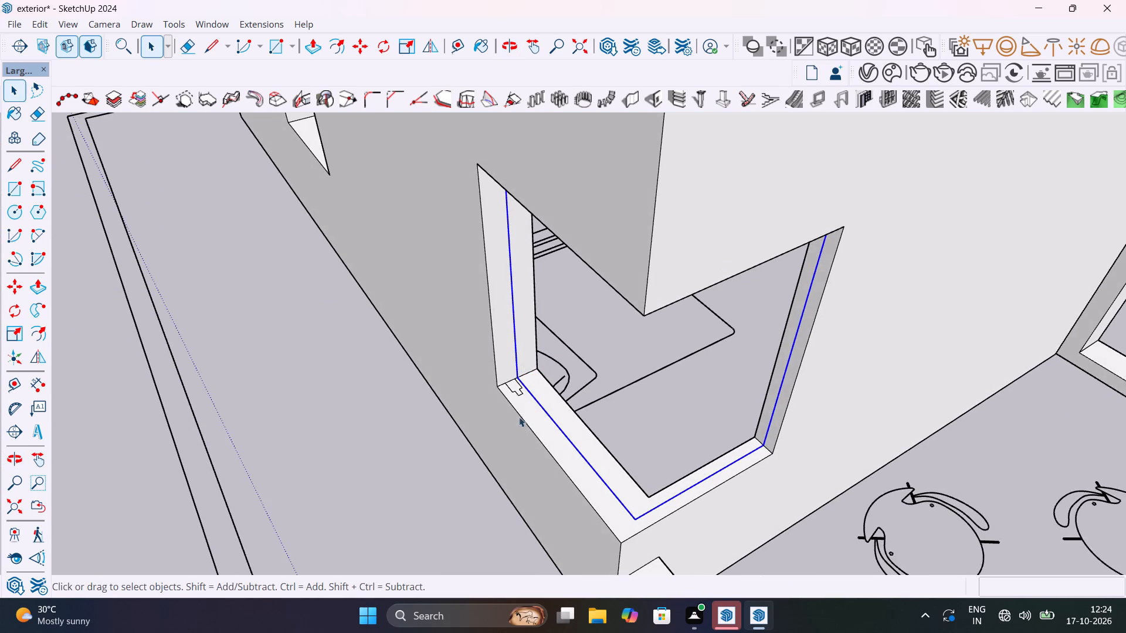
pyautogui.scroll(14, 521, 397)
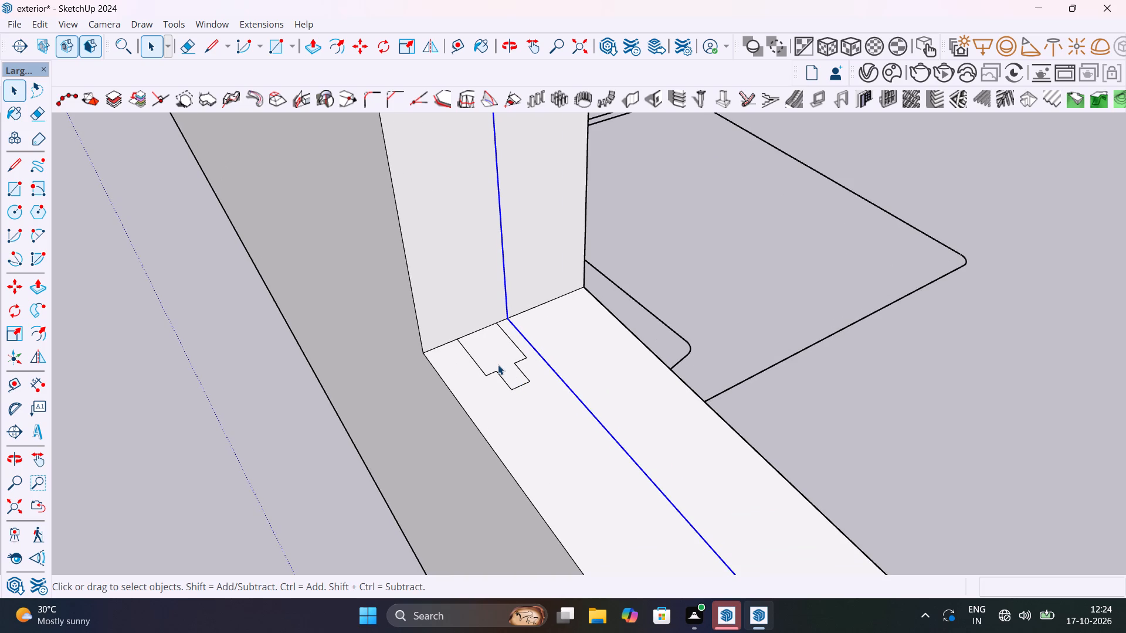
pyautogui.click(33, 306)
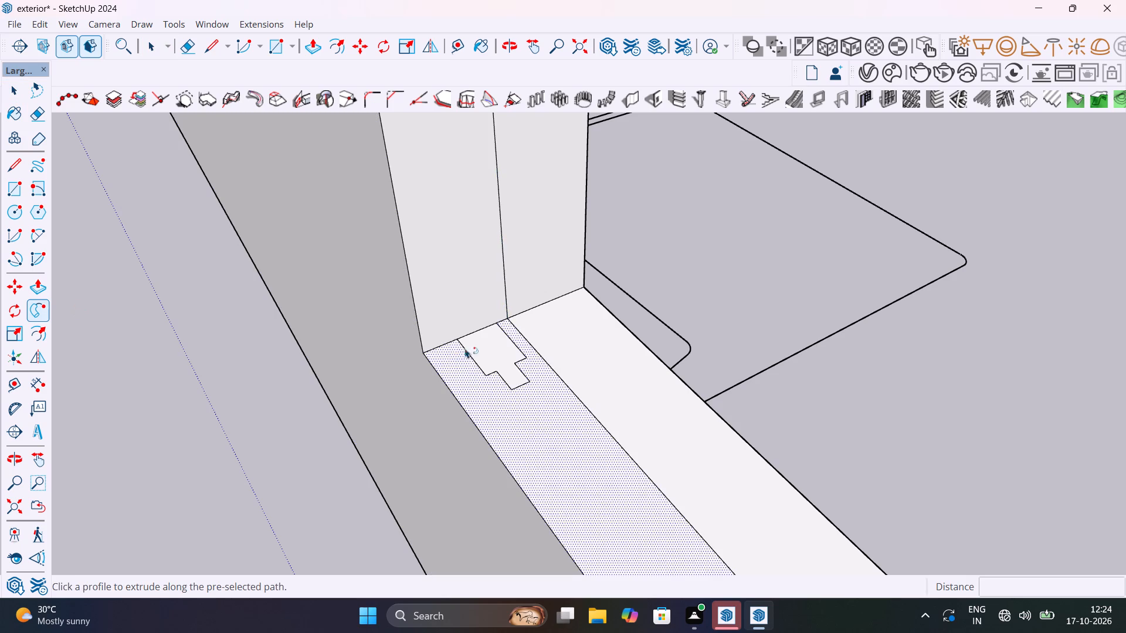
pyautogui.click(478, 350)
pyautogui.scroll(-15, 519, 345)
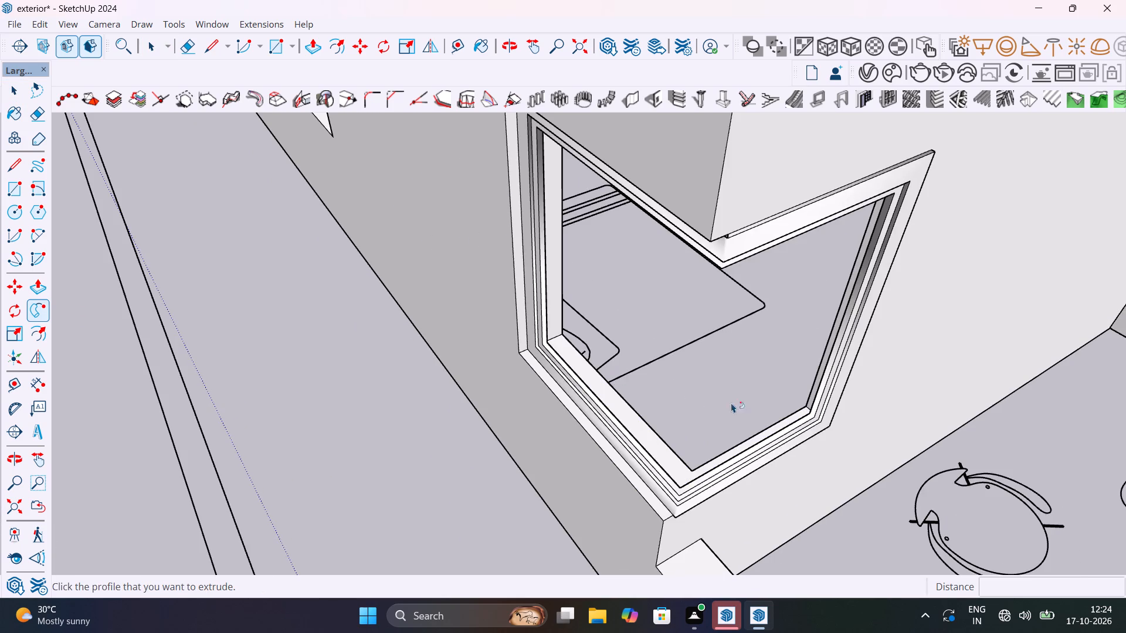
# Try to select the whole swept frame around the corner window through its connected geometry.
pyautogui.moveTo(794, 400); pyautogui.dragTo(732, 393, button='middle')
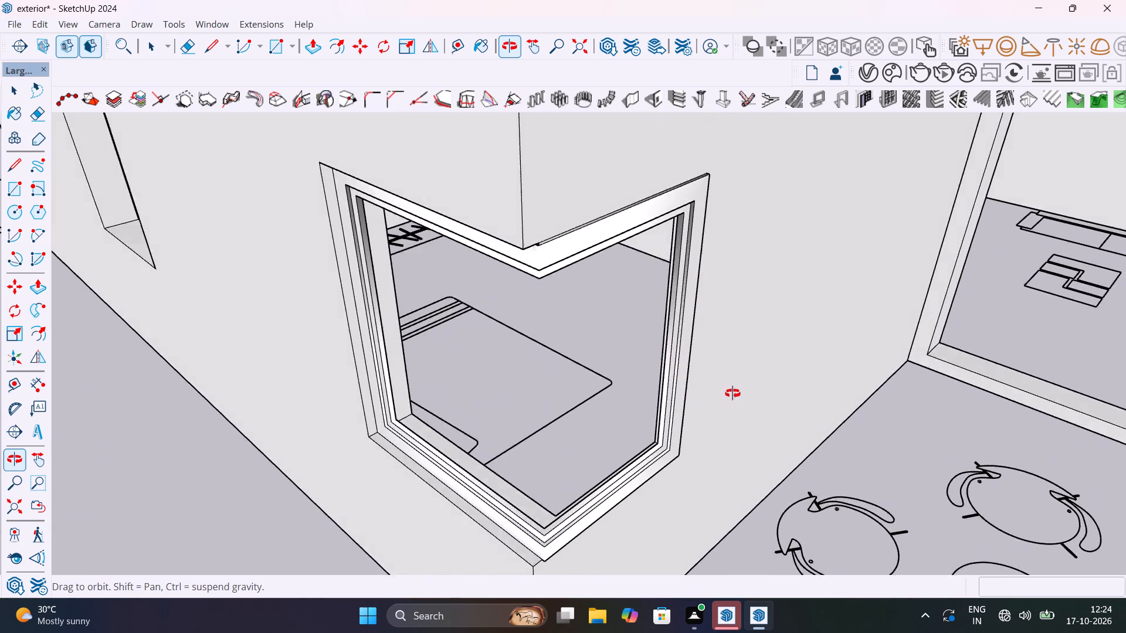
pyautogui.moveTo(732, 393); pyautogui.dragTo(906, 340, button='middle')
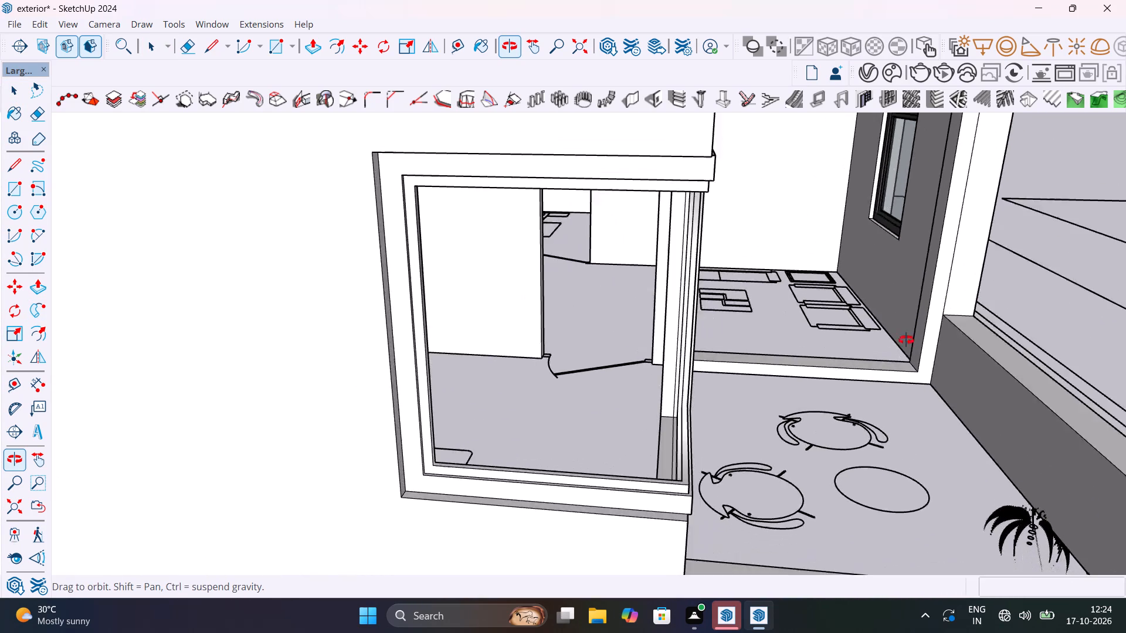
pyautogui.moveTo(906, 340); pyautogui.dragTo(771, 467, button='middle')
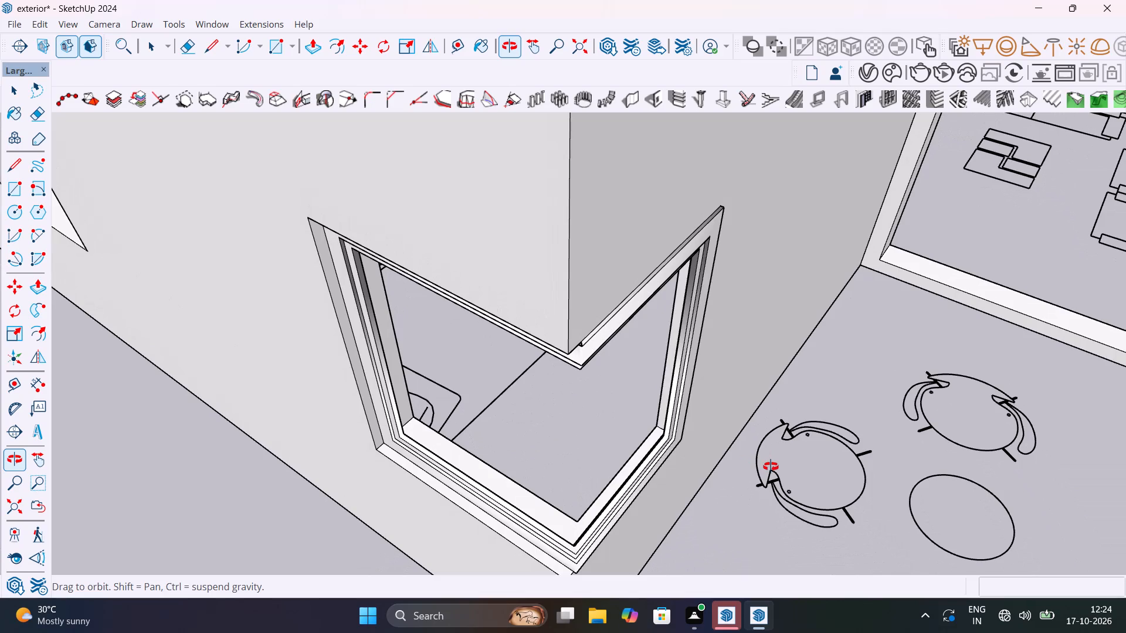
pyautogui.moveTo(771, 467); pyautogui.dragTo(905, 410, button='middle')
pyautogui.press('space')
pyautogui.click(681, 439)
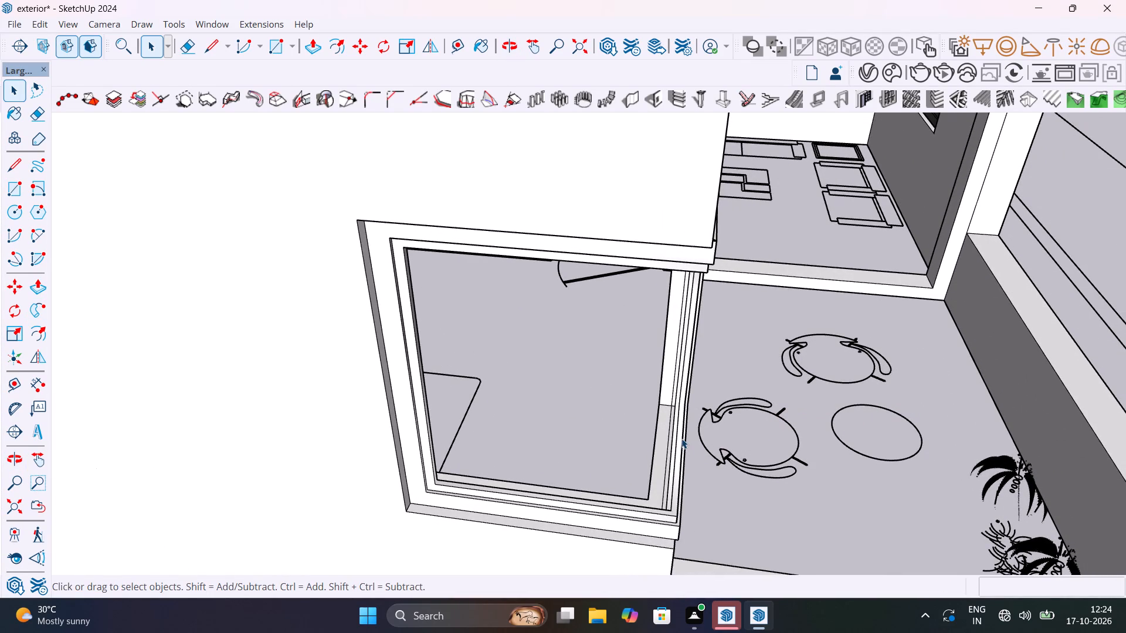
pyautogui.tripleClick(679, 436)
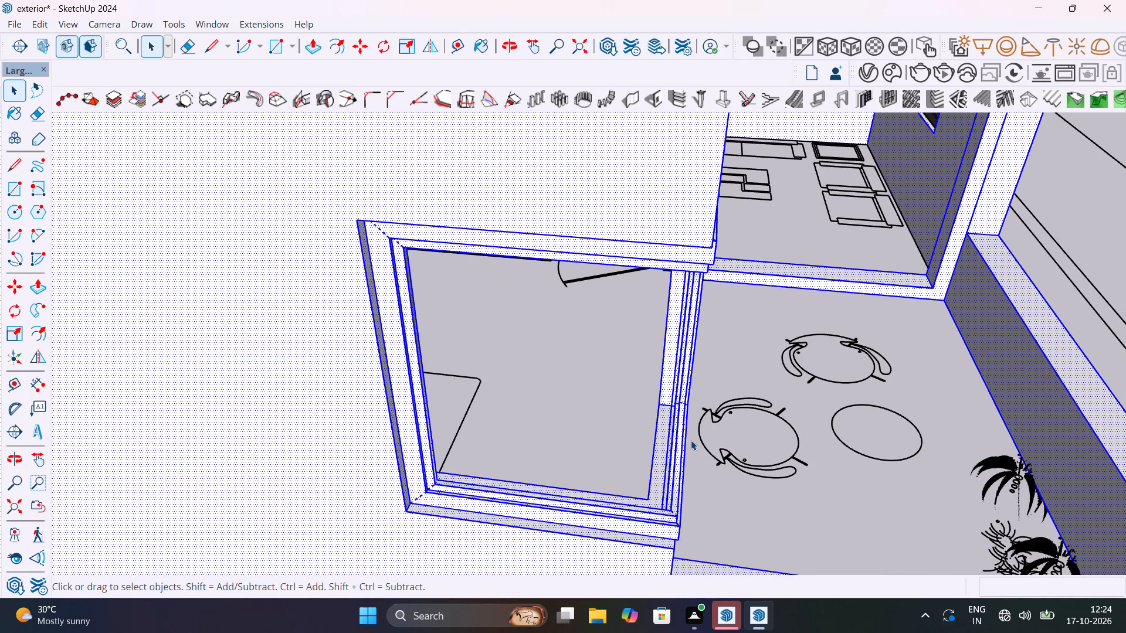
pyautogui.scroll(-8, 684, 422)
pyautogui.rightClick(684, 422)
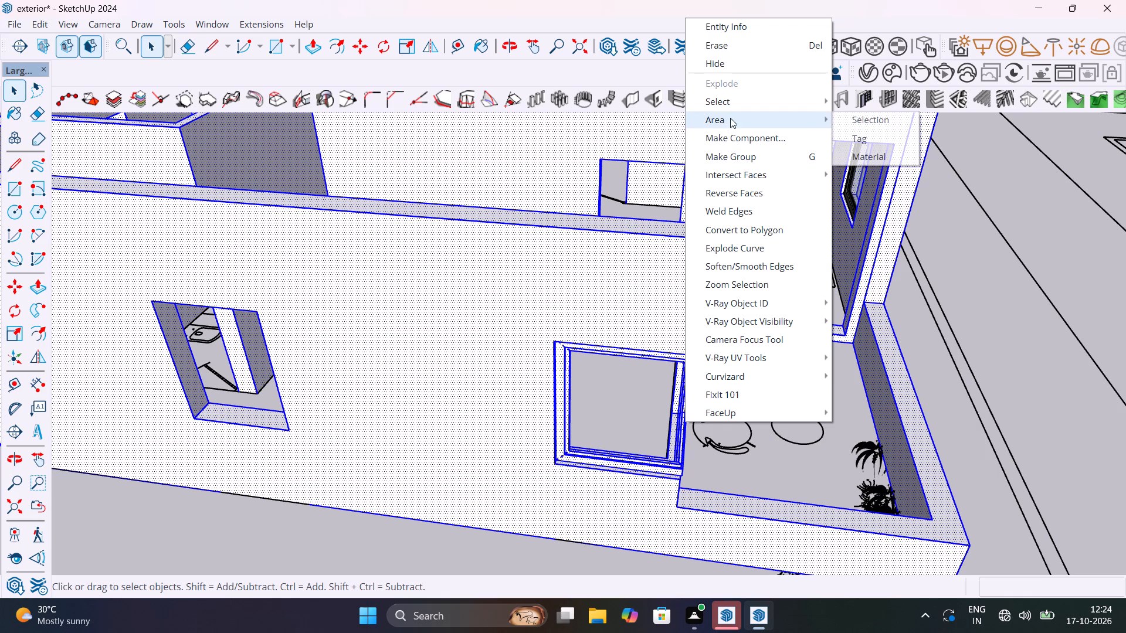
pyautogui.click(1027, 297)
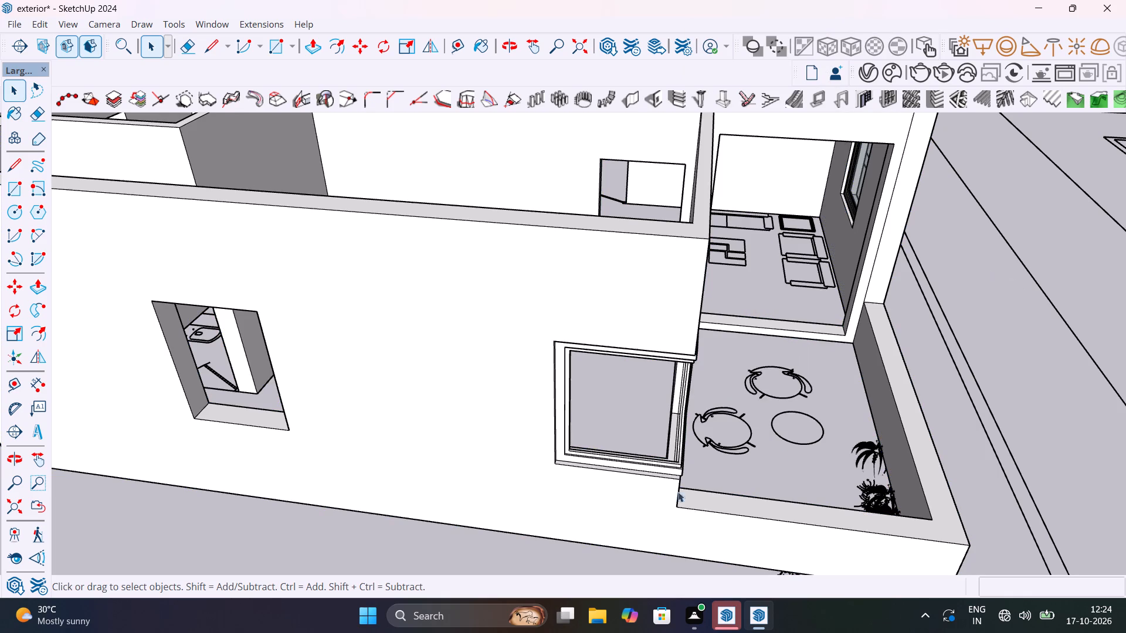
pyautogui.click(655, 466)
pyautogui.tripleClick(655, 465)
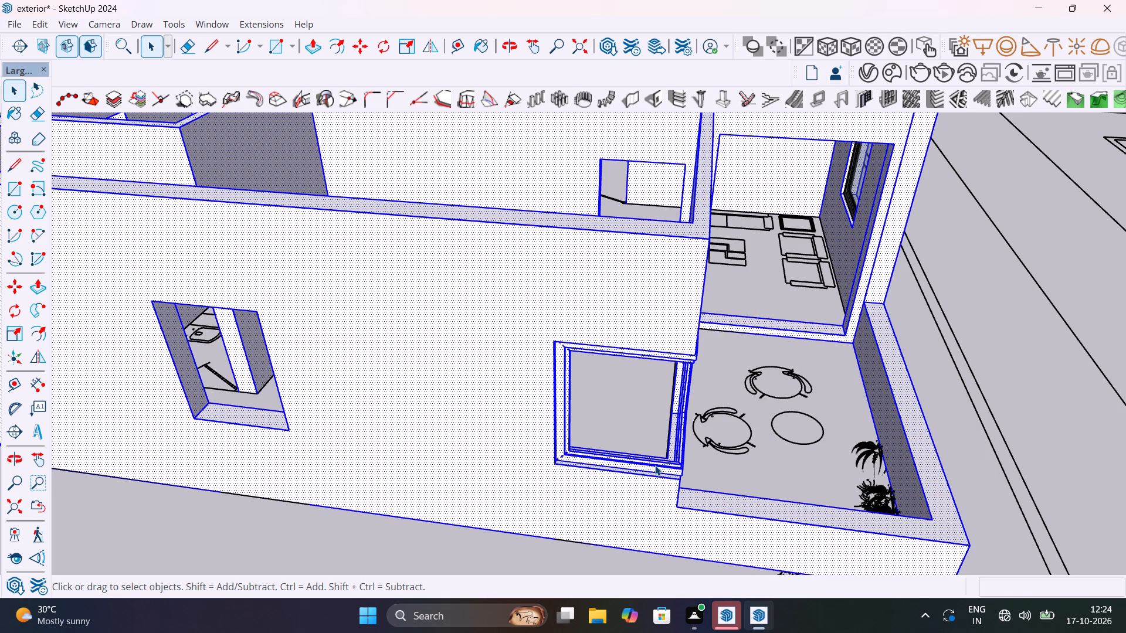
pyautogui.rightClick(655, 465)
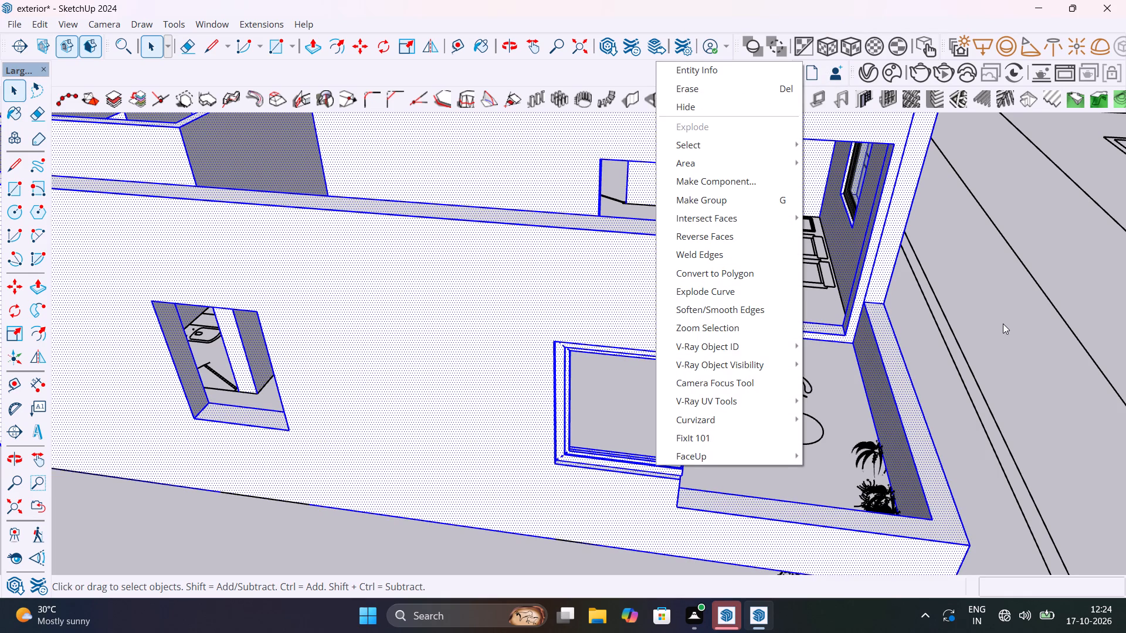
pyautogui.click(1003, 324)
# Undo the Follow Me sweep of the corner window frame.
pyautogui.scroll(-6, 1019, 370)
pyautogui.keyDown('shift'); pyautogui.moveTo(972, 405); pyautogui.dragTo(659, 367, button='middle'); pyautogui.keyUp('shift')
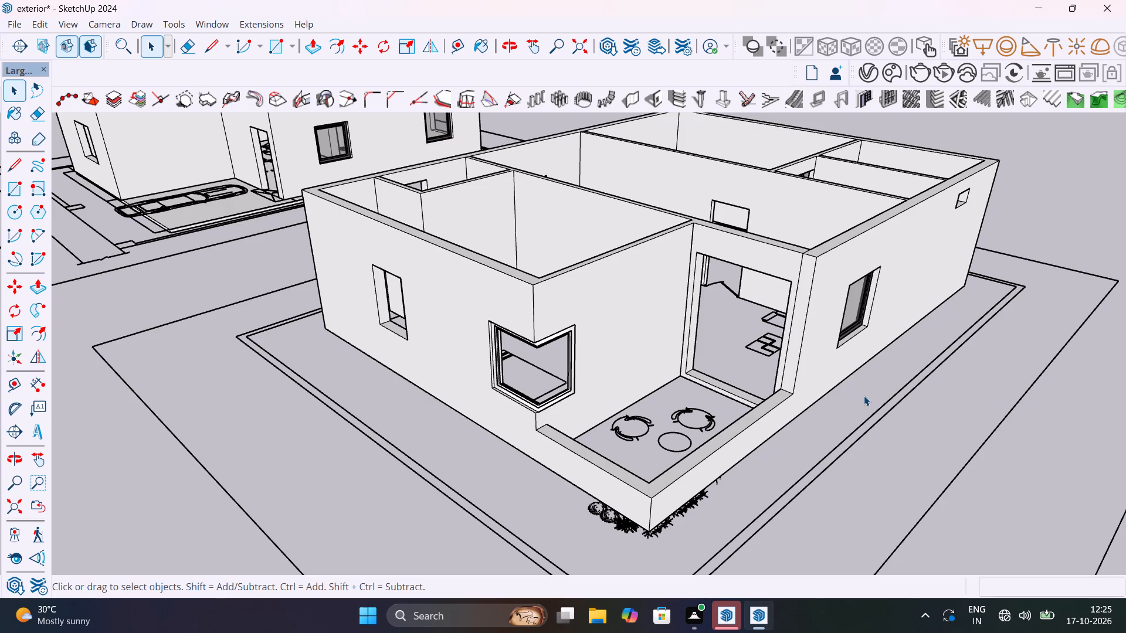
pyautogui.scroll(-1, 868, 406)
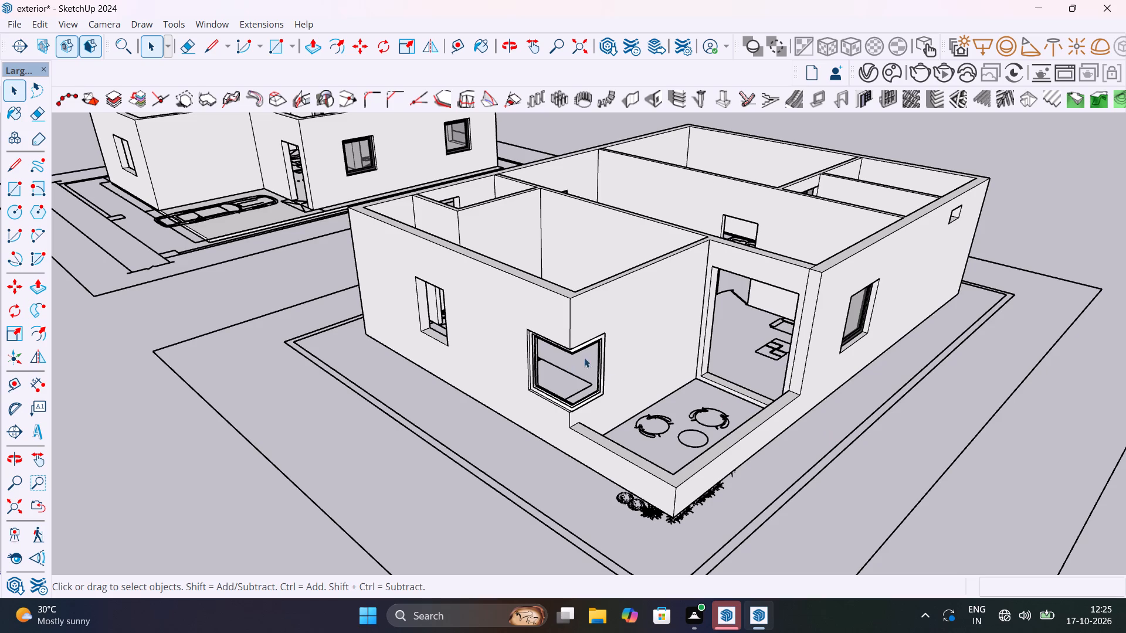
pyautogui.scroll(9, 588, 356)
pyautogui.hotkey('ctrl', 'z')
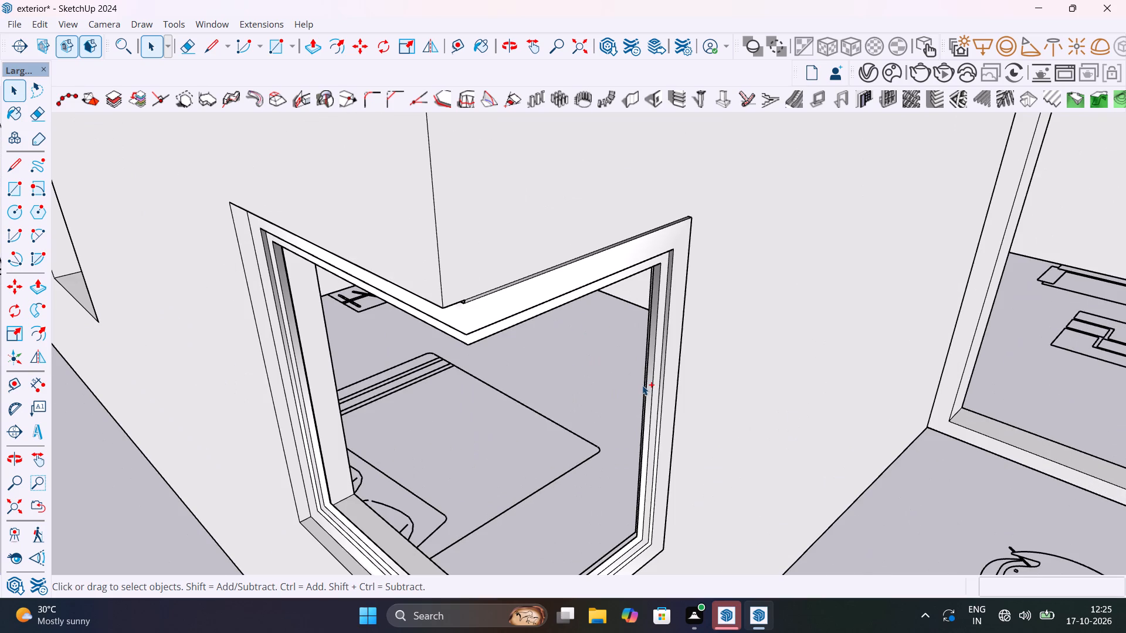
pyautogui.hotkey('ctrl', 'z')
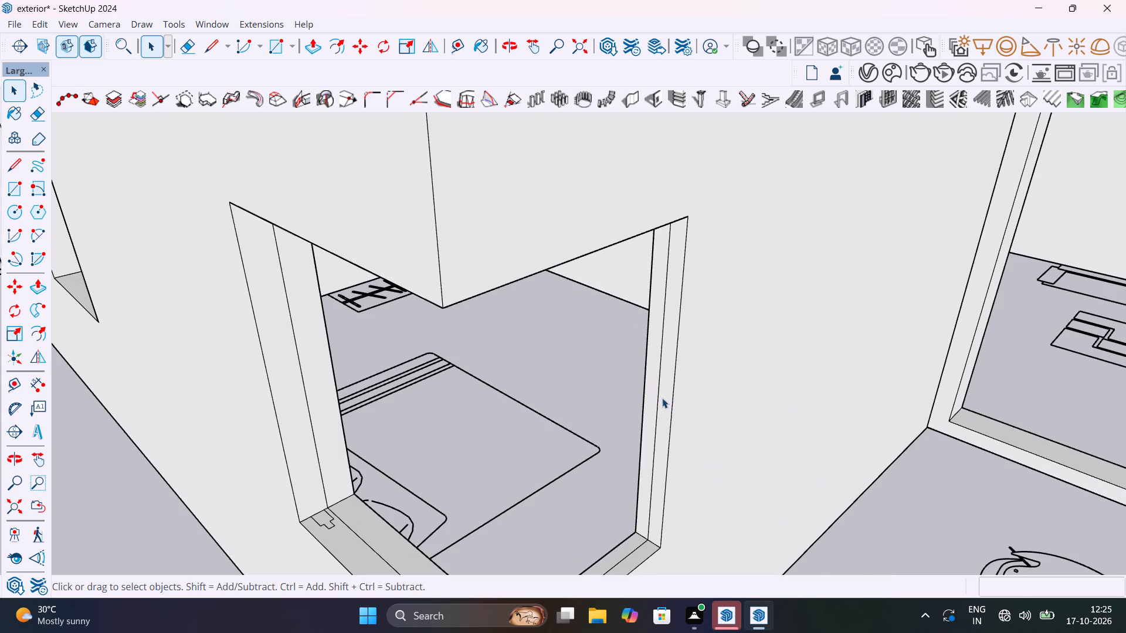
# Examine the corner window opening, its reveals and the midline path from outside the house.
pyautogui.keyDown('shift'); pyautogui.moveTo(660, 406); pyautogui.dragTo(808, 330, button='middle'); pyautogui.keyUp('shift')
pyautogui.scroll(1, 808, 330)
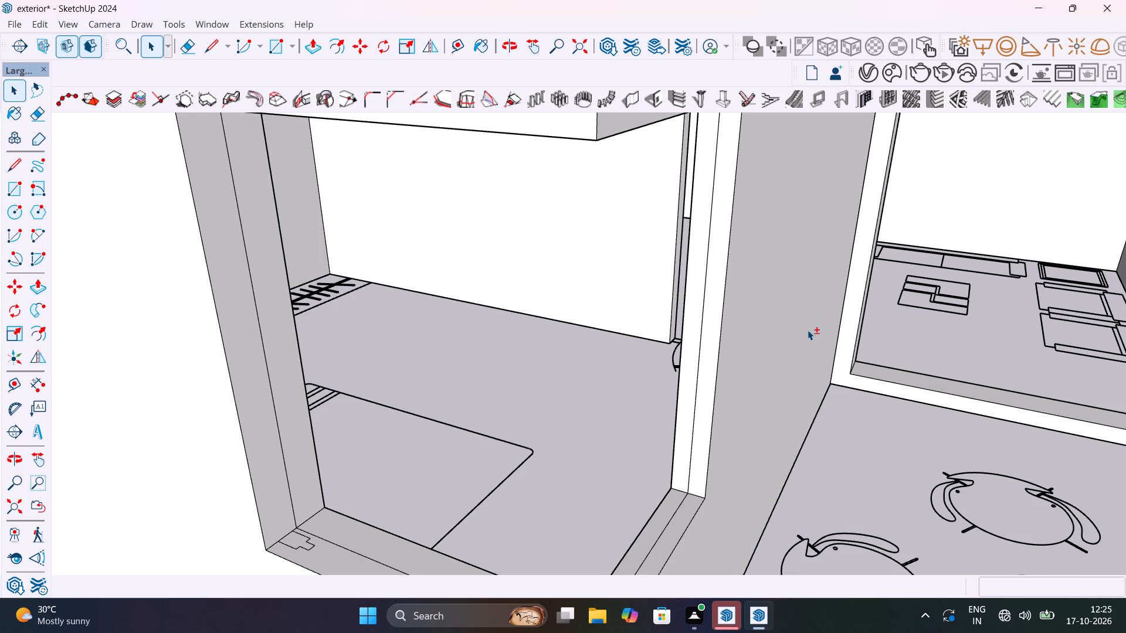
pyautogui.scroll(-5, 808, 330)
pyautogui.moveTo(810, 321); pyautogui.dragTo(813, 314, button='middle')
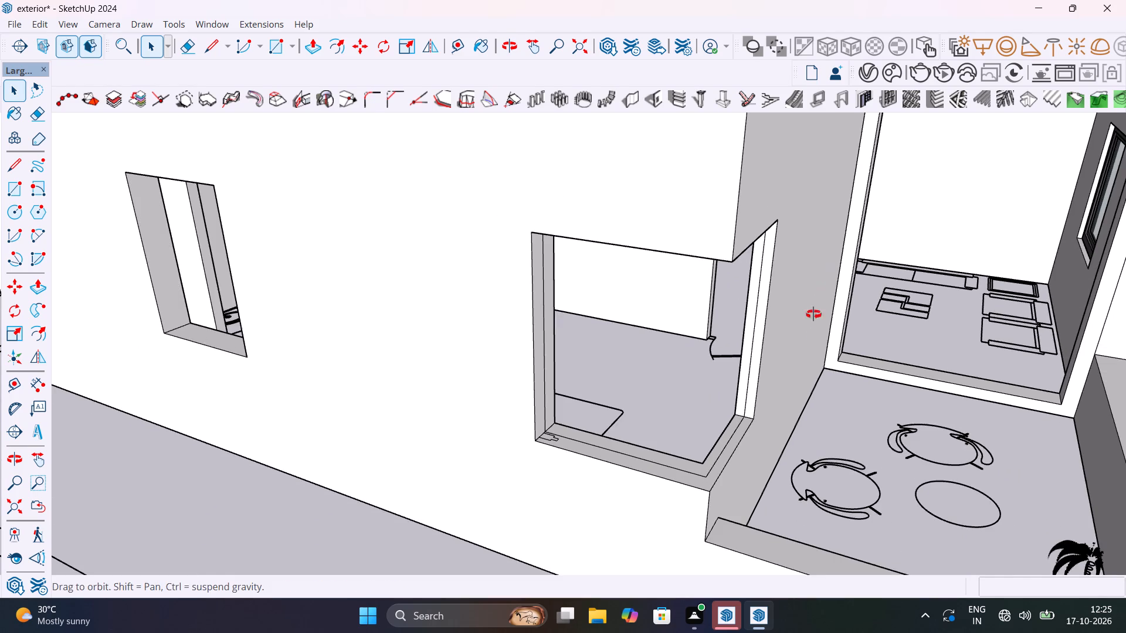
pyautogui.moveTo(813, 314); pyautogui.dragTo(804, 356, button='middle')
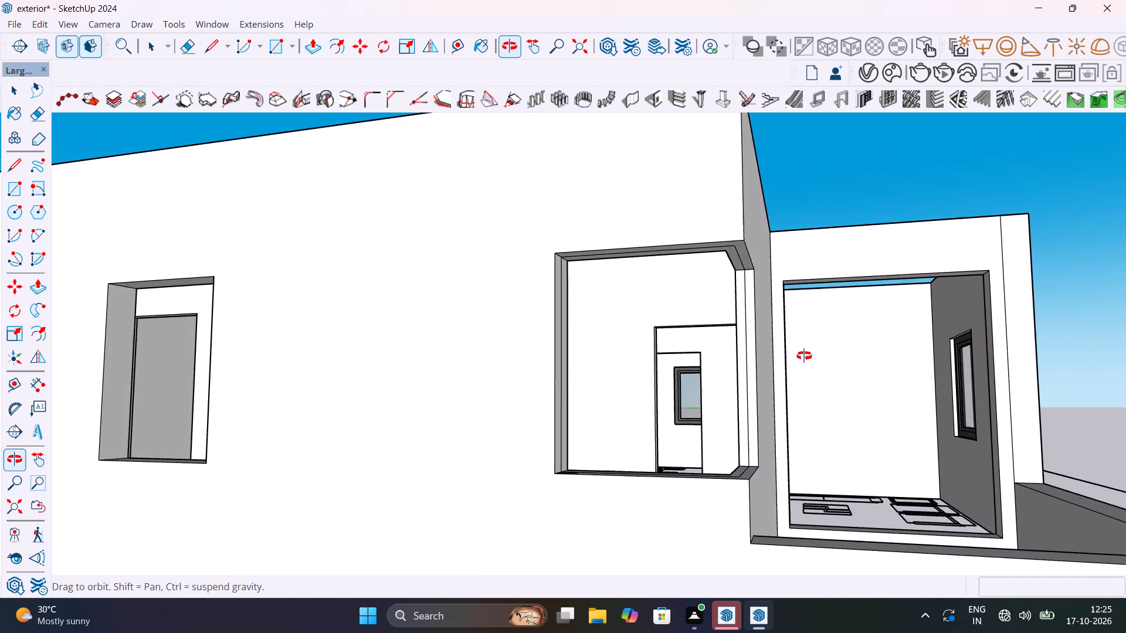
pyautogui.moveTo(804, 356); pyautogui.dragTo(825, 372, button='middle')
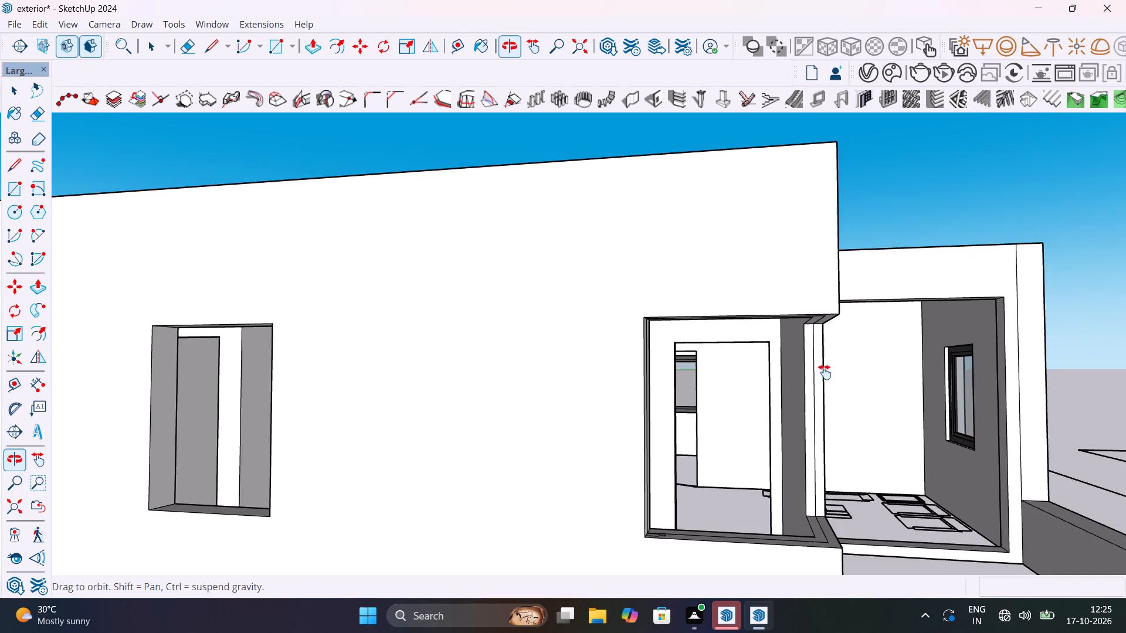
pyautogui.moveTo(825, 372); pyautogui.dragTo(760, 315, button='middle')
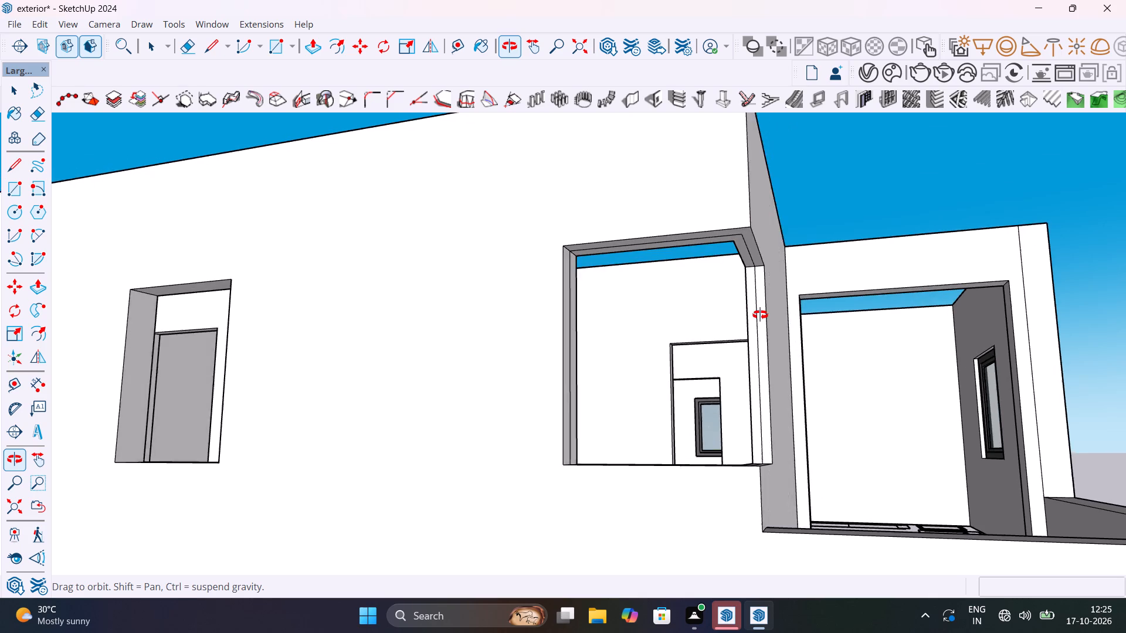
pyautogui.moveTo(760, 315); pyautogui.dragTo(755, 374, button='middle')
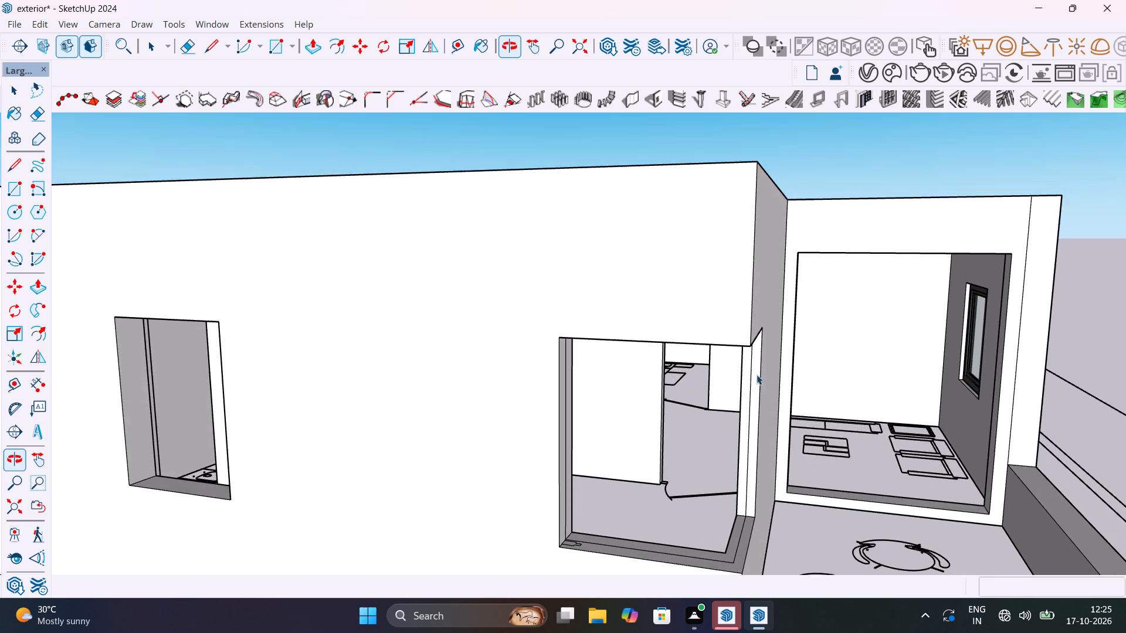
pyautogui.scroll(5, 771, 528)
pyautogui.keyDown('shift'); pyautogui.moveTo(773, 492); pyautogui.dragTo(794, 464, button='middle'); pyautogui.keyUp('shift')
pyautogui.scroll(-7, 794, 465)
pyautogui.keyDown('shift'); pyautogui.moveTo(818, 495); pyautogui.dragTo(659, 478, button='middle'); pyautogui.keyUp('shift')
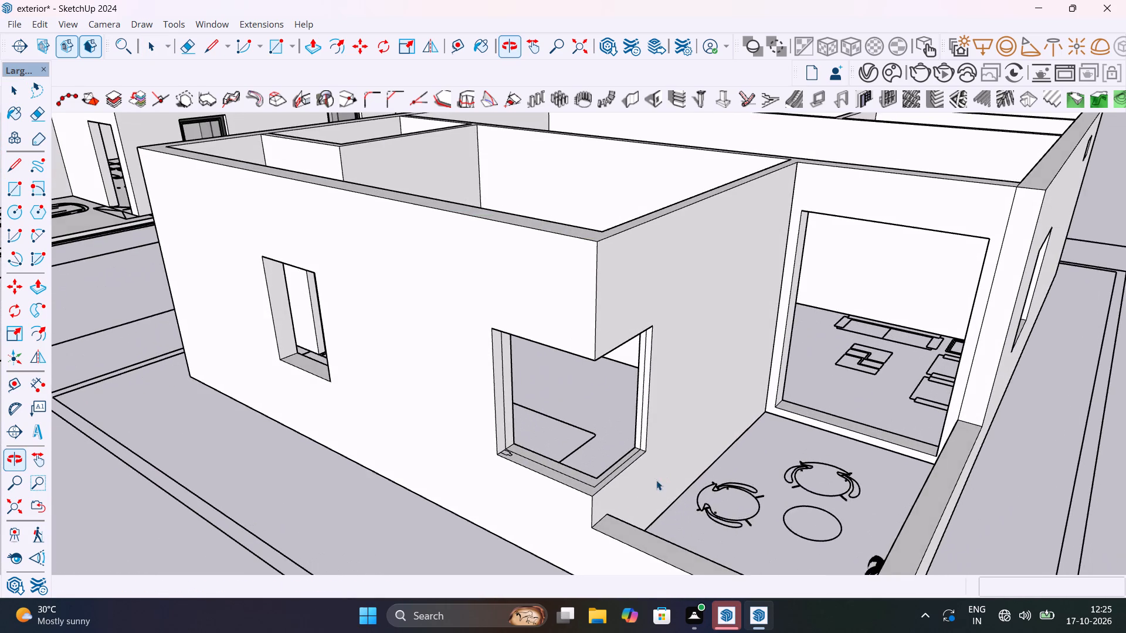
# Sweep the stepped T-shaped profile along the welded midline path around the corner window with Follow Me.
pyautogui.scroll(10, 600, 492)
pyautogui.scroll(11, 588, 482)
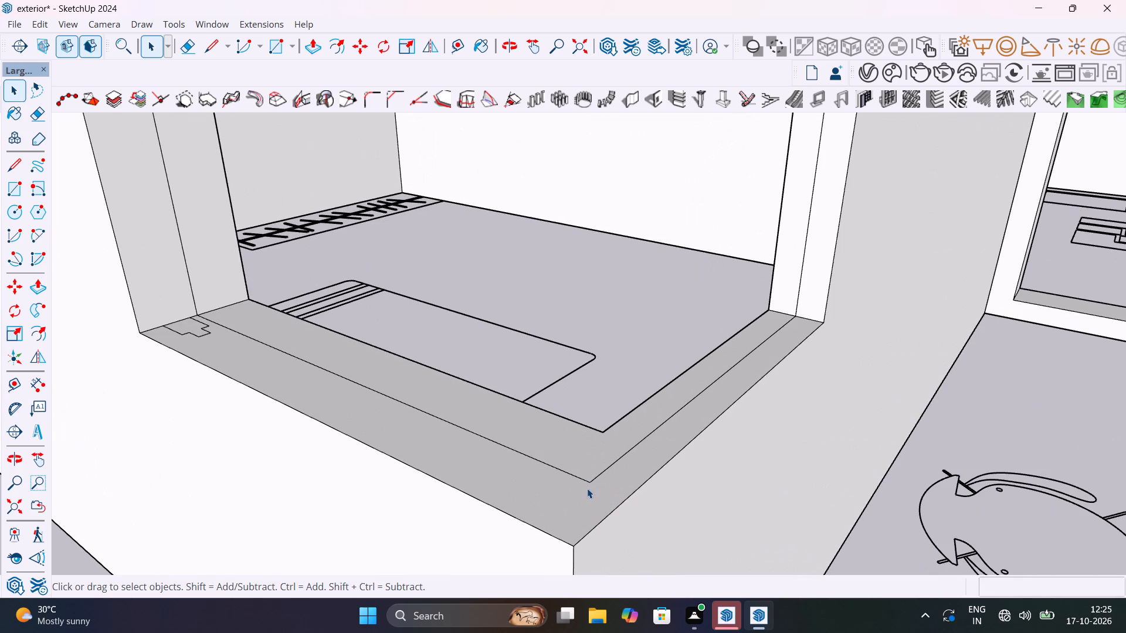
pyautogui.click(614, 461)
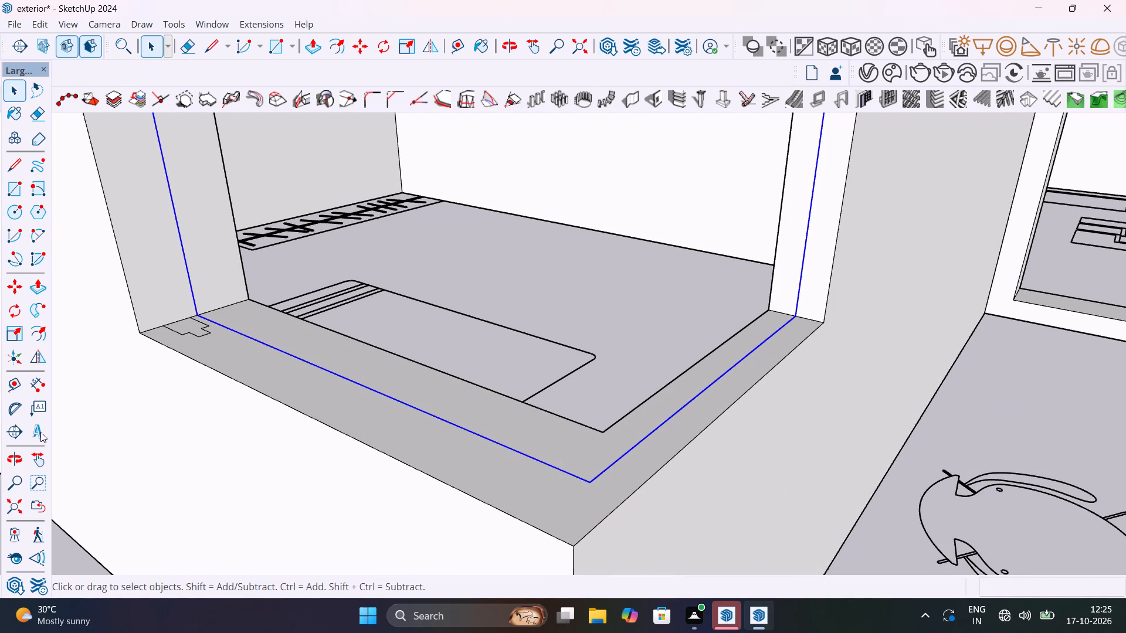
pyautogui.click(39, 315)
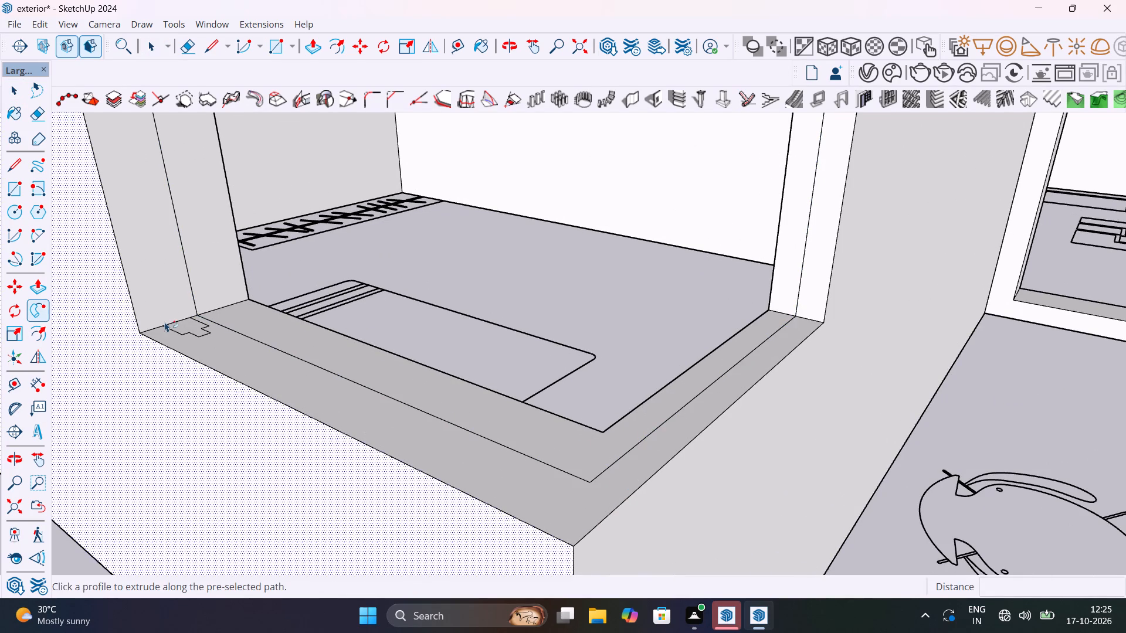
pyautogui.click(187, 325)
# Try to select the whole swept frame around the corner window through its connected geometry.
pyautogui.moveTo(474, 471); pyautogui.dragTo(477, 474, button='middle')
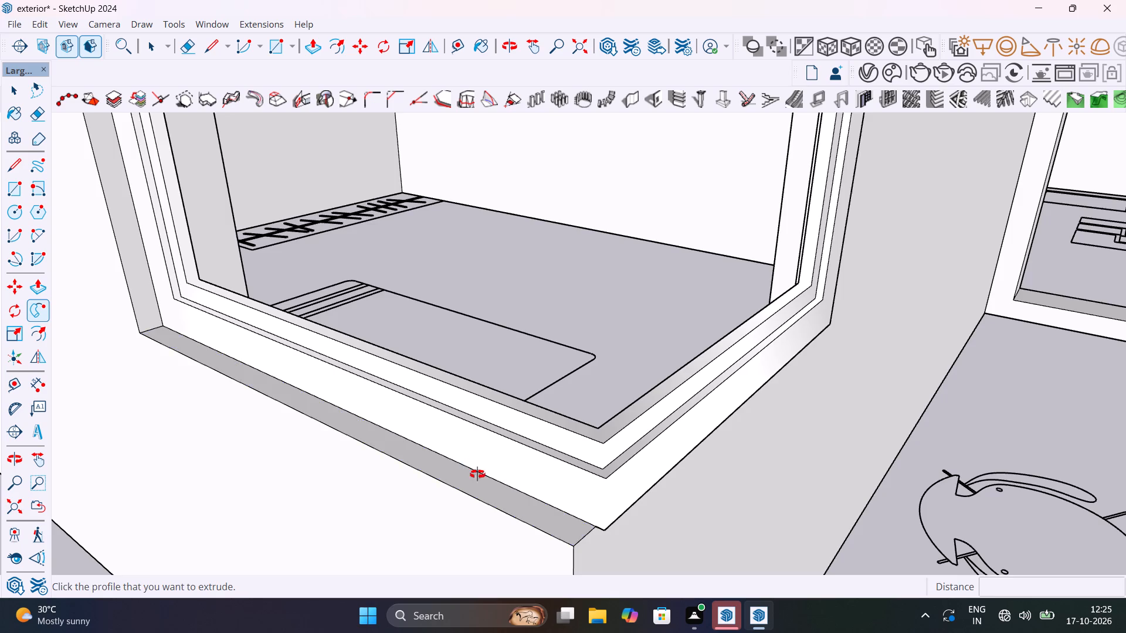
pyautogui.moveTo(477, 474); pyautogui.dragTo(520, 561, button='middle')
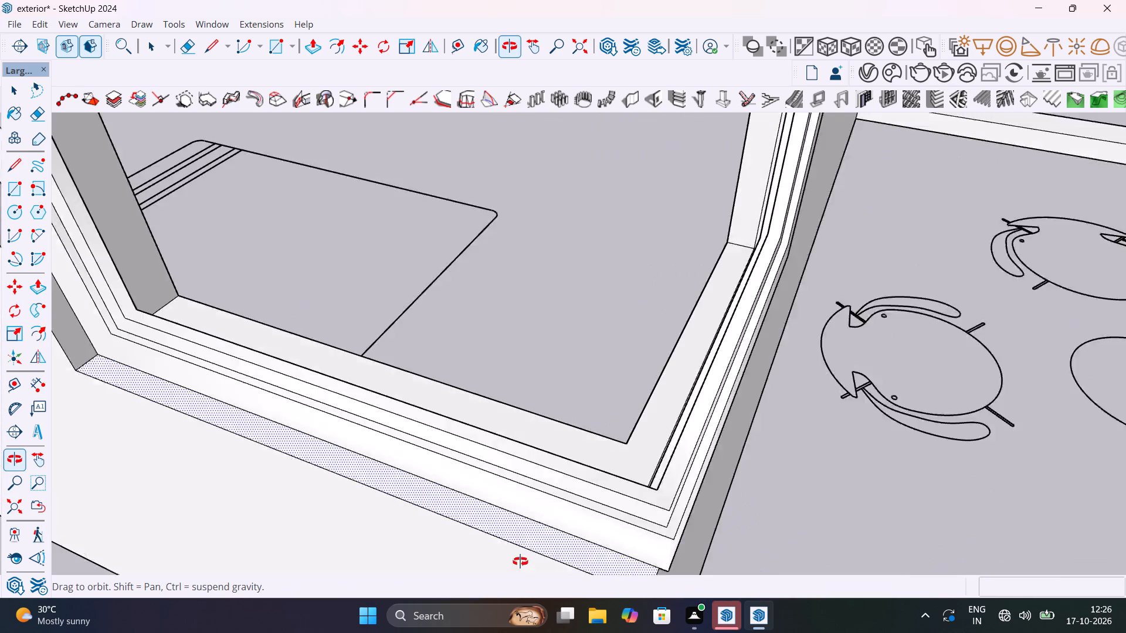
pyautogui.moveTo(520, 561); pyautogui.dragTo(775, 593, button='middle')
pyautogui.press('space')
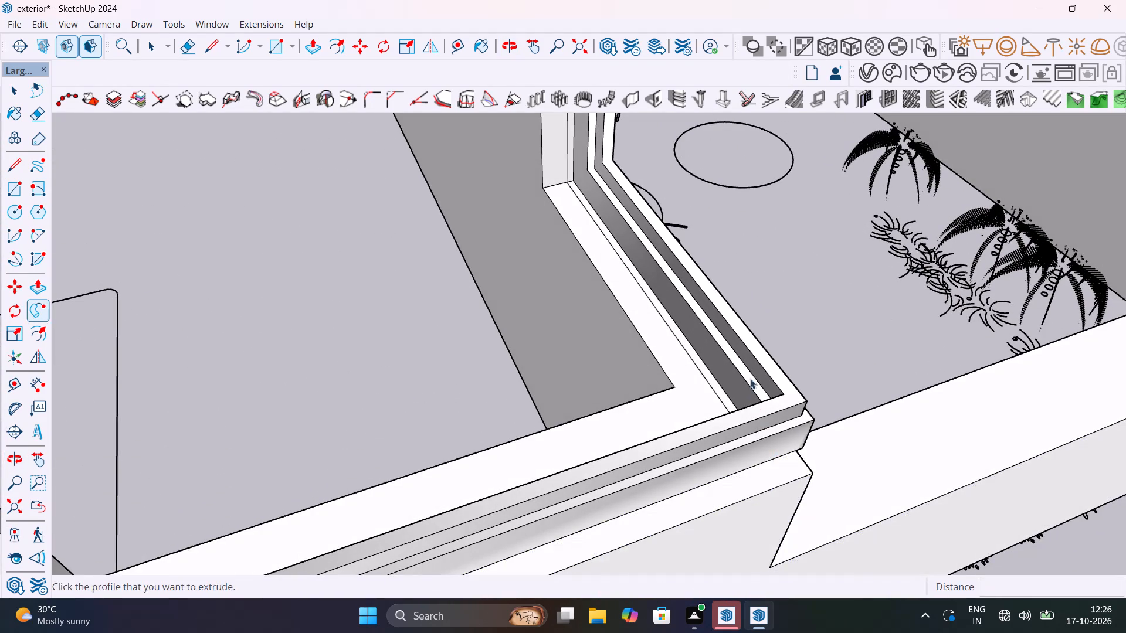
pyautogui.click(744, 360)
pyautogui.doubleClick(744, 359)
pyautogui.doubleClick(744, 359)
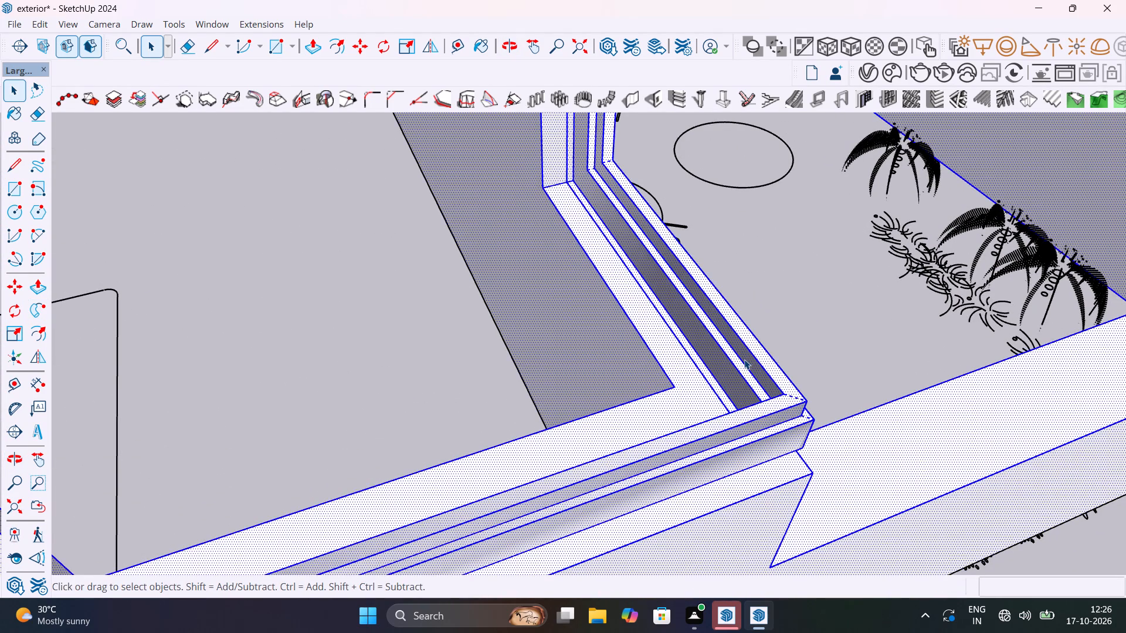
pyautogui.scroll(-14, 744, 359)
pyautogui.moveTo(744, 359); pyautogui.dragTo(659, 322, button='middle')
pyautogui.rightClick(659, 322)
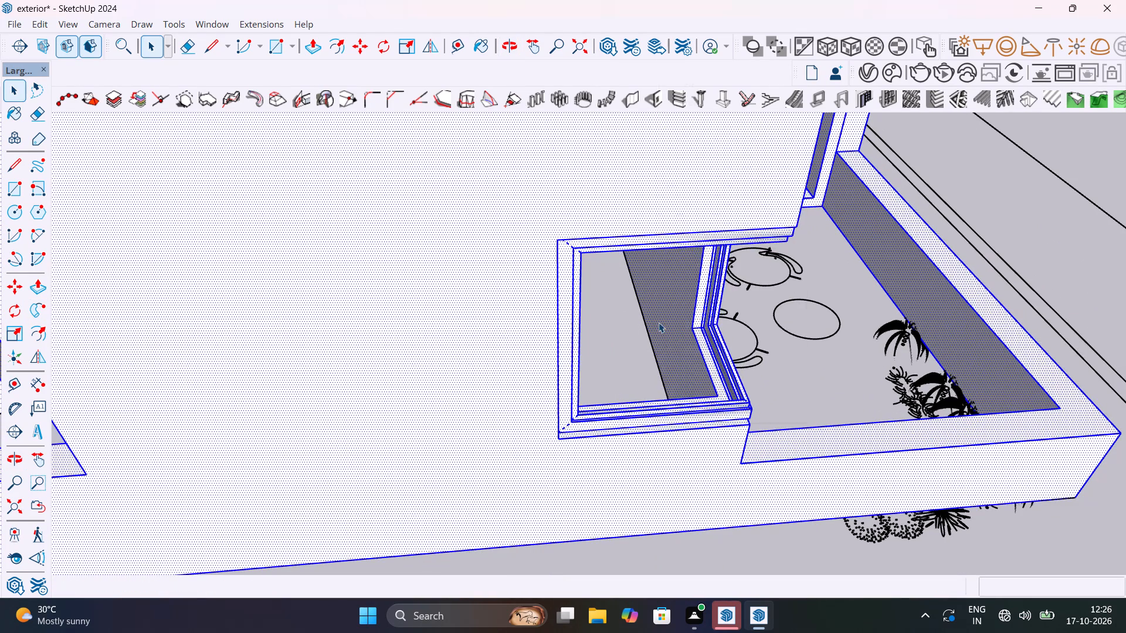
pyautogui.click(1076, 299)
# Undo the Follow Me sweep of the corner window frame.
pyautogui.scroll(-5, 1076, 300)
pyautogui.click(717, 261)
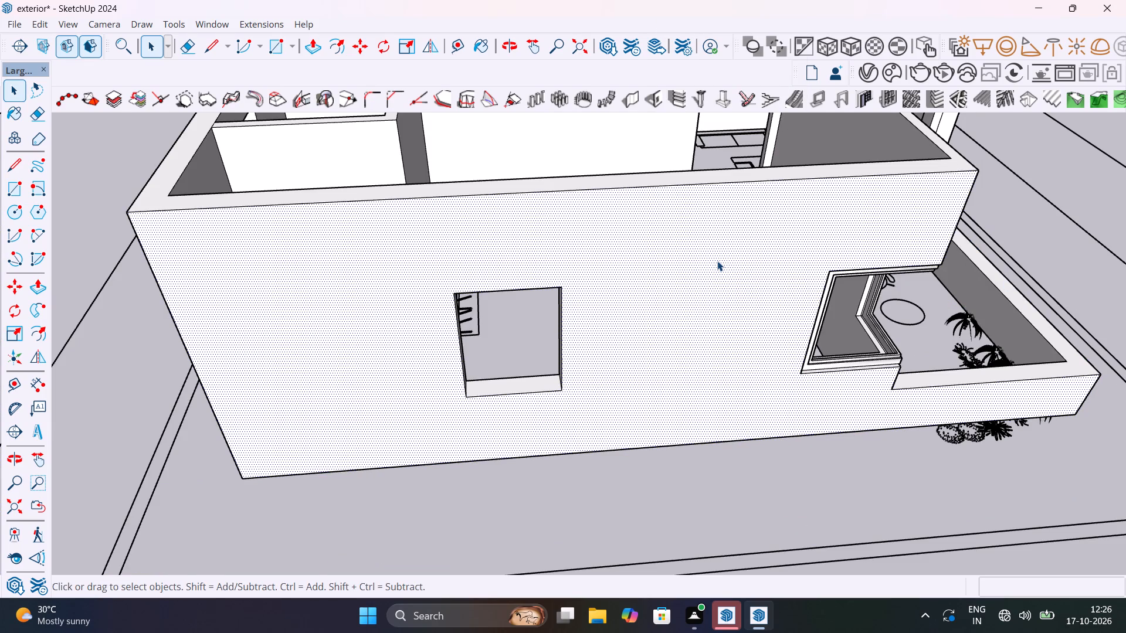
pyautogui.hotkey('ctrl', 'z')
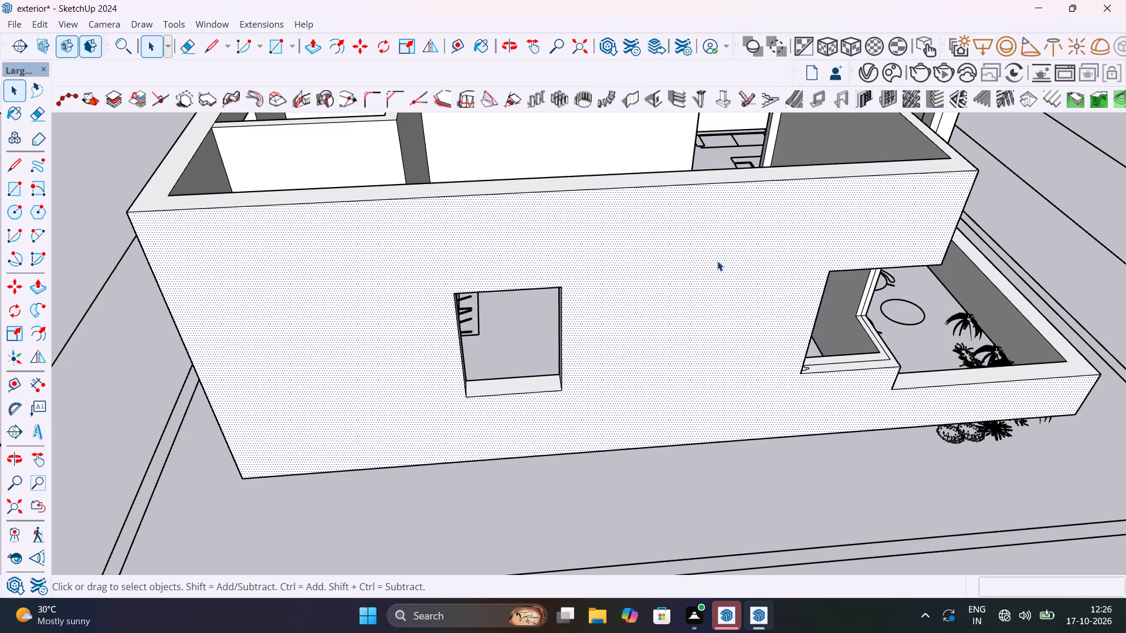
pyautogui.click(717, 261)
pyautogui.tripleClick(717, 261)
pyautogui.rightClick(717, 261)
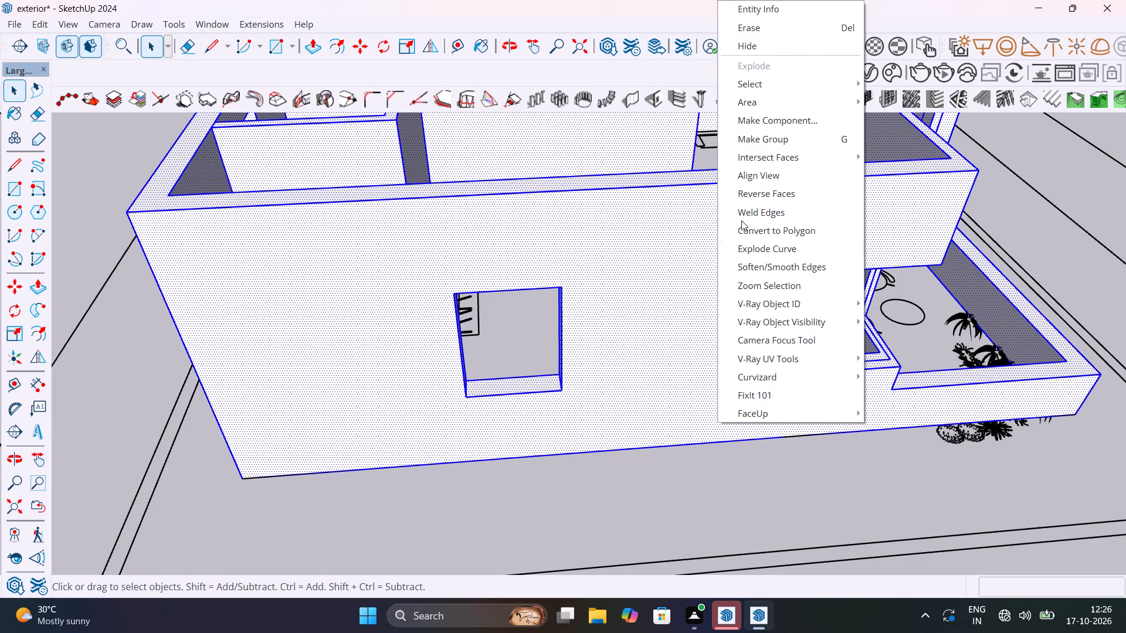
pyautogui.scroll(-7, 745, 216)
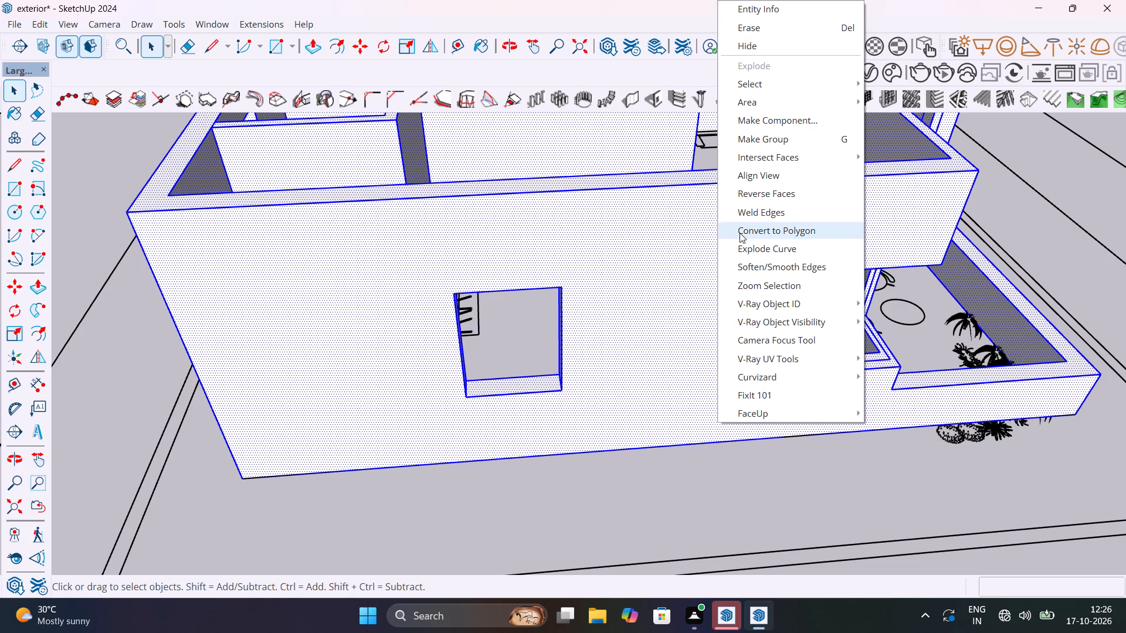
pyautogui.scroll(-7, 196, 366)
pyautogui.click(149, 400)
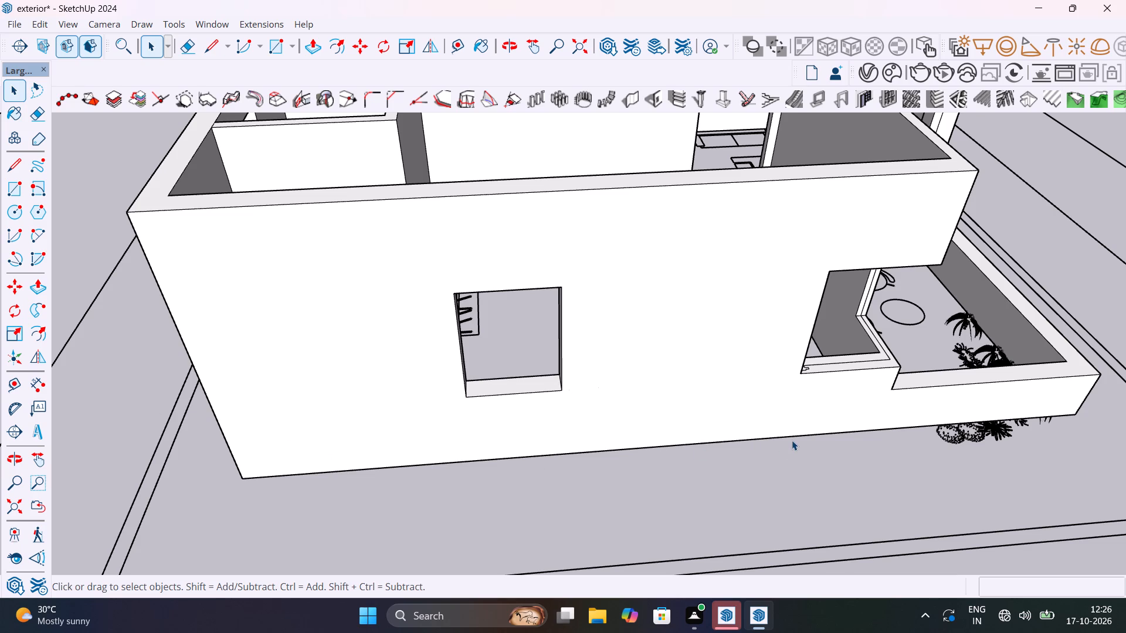
# Examine the corner window opening, its sill and the midline path from outside the house.
pyautogui.keyDown('shift'); pyautogui.moveTo(724, 440); pyautogui.dragTo(416, 402, button='middle'); pyautogui.keyUp('shift')
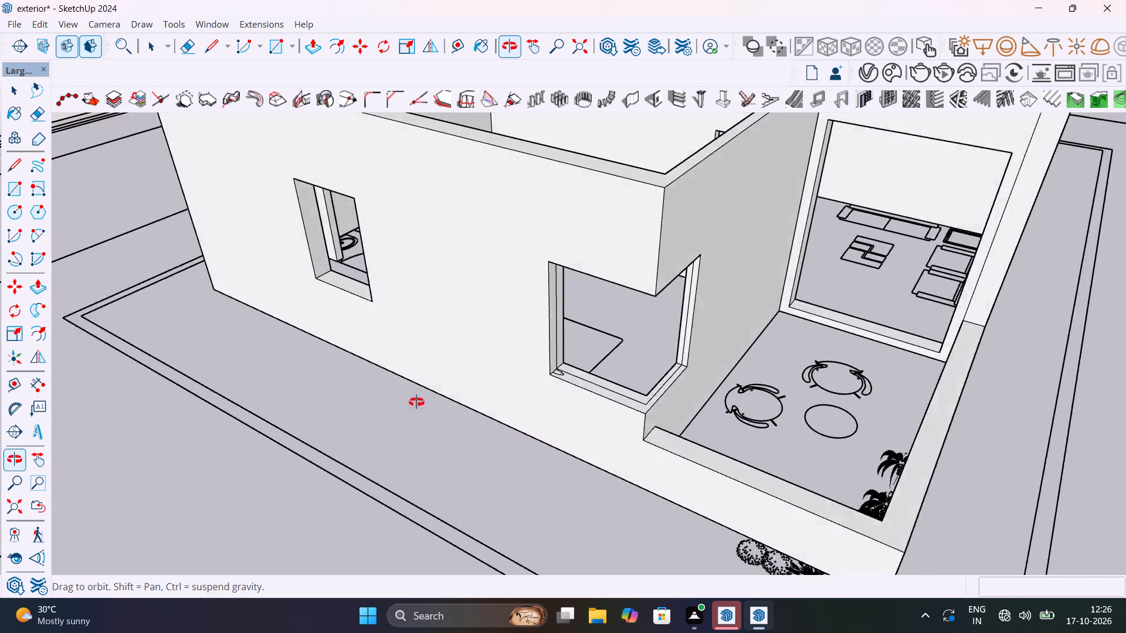
pyautogui.keyDown('shift'); pyautogui.moveTo(416, 402); pyautogui.dragTo(442, 396, button='middle'); pyautogui.keyUp('shift')
pyautogui.scroll(2, 711, 377)
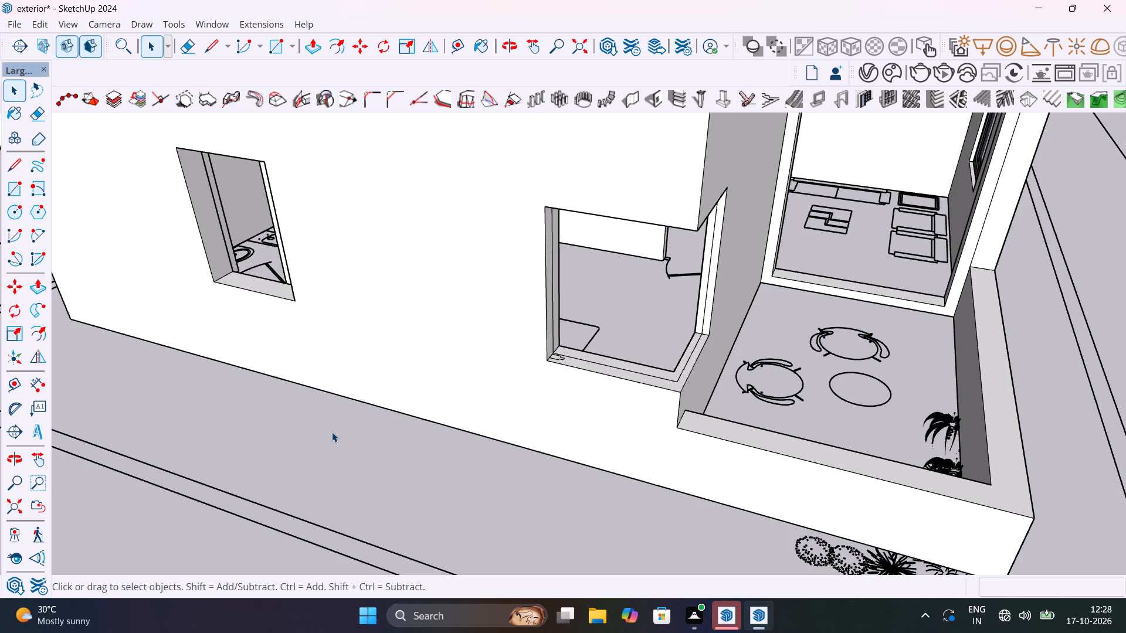
pyautogui.scroll(-5, 332, 431)
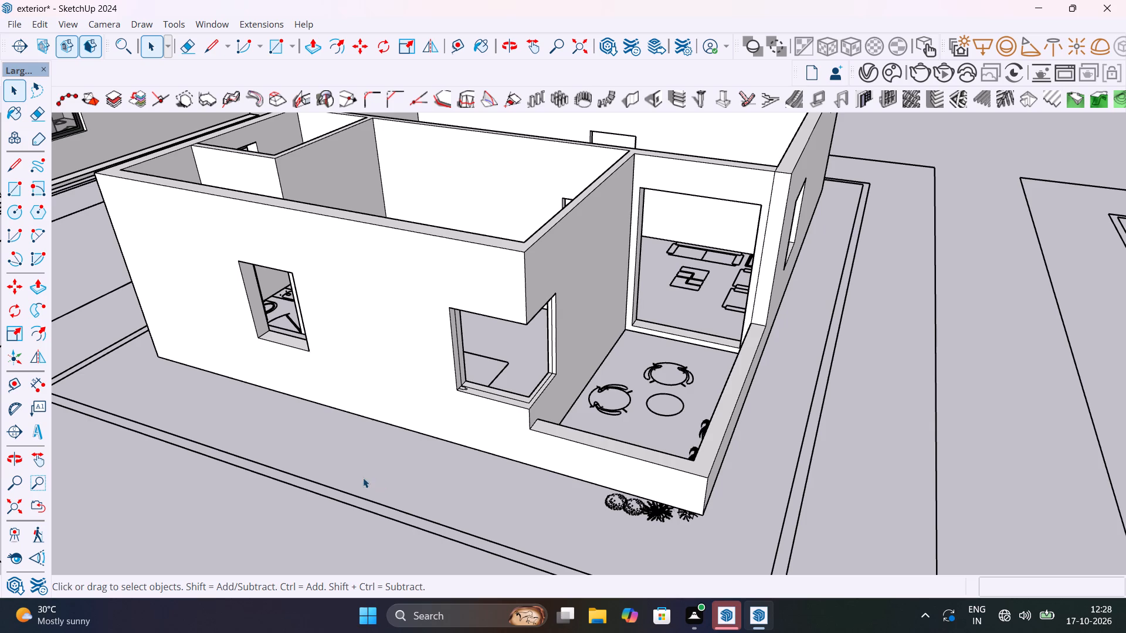
pyautogui.scroll(8, 535, 384)
pyautogui.moveTo(558, 397); pyautogui.dragTo(562, 399, button='middle')
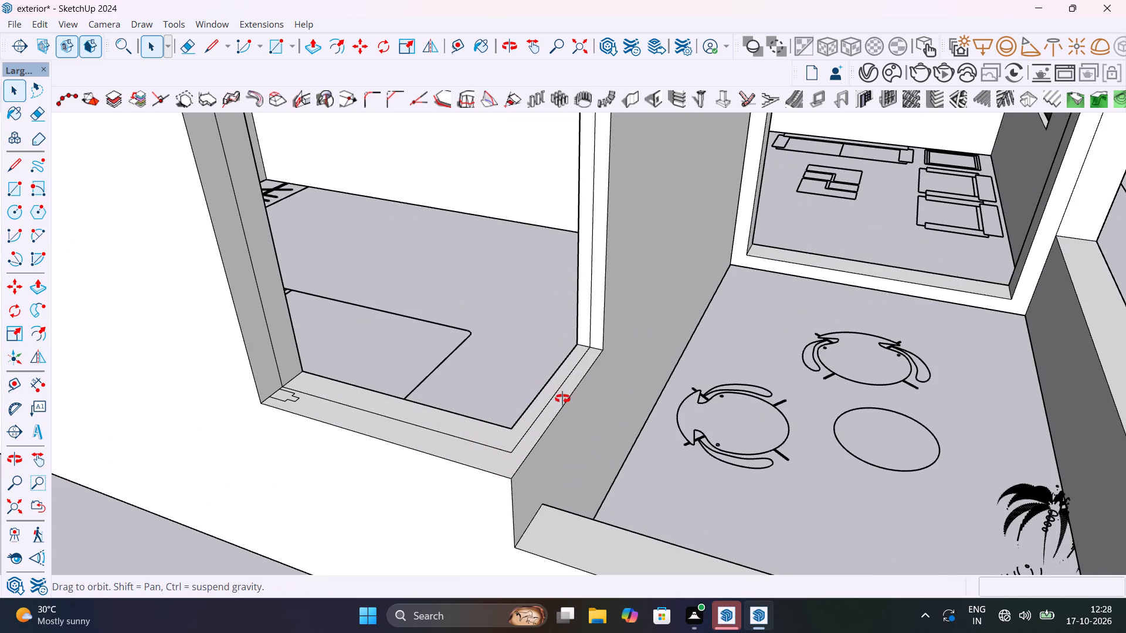
pyautogui.moveTo(562, 399); pyautogui.dragTo(713, 414, button='middle')
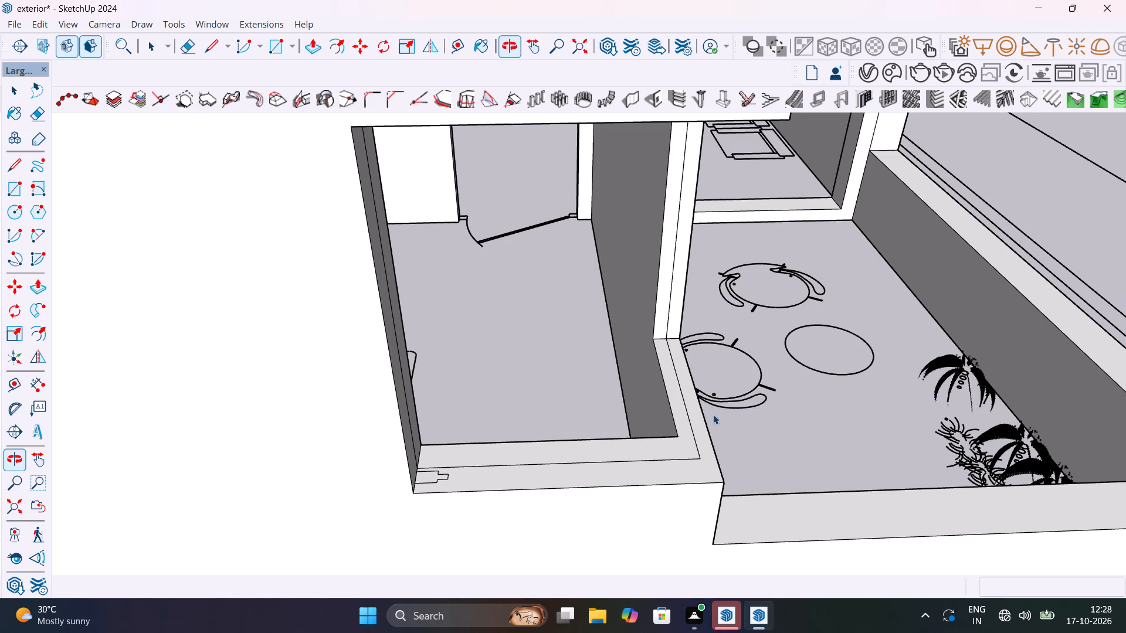
pyautogui.scroll(8, 678, 380)
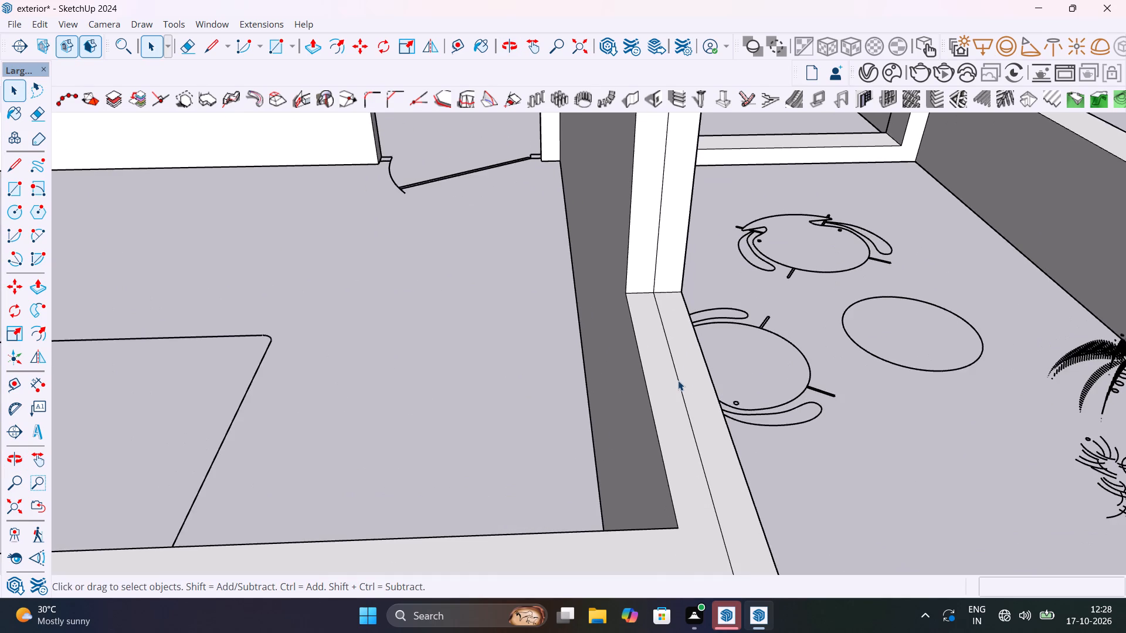
pyautogui.scroll(-7, 678, 380)
pyautogui.scroll(-6, 696, 452)
# Draw a 3' 2 1/4" by 4' upright rectangle across the front of the corner window opening, between opposite corners of the midline path.
pyautogui.moveTo(693, 454); pyautogui.dragTo(631, 410, button='middle')
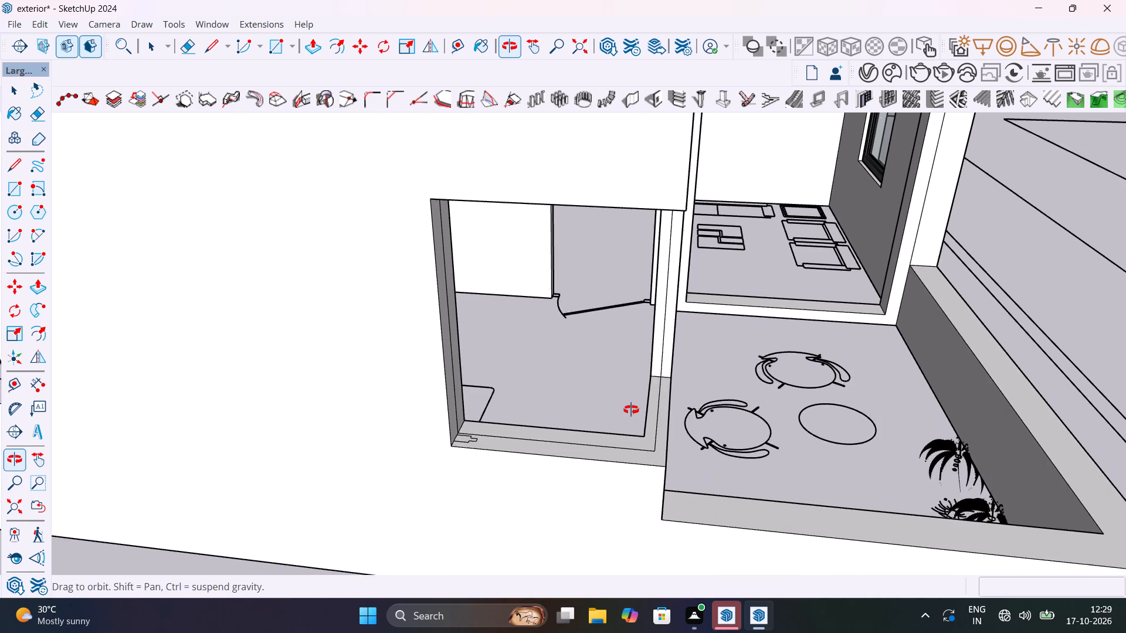
pyautogui.moveTo(631, 410); pyautogui.dragTo(612, 397, button='middle')
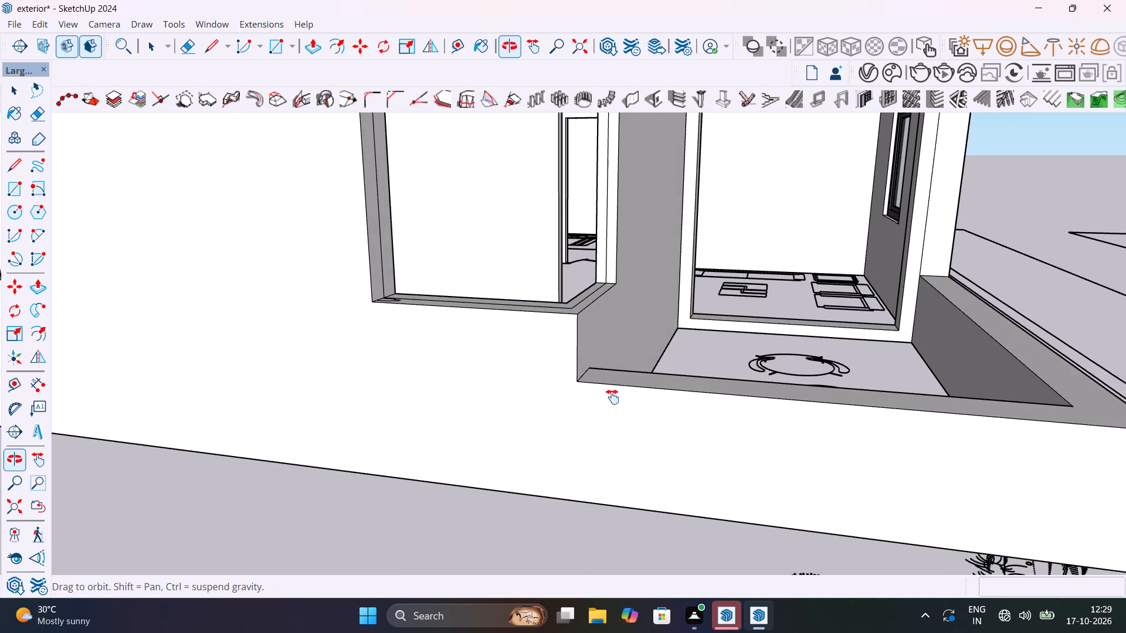
pyautogui.moveTo(612, 397); pyautogui.dragTo(664, 627, button='middle')
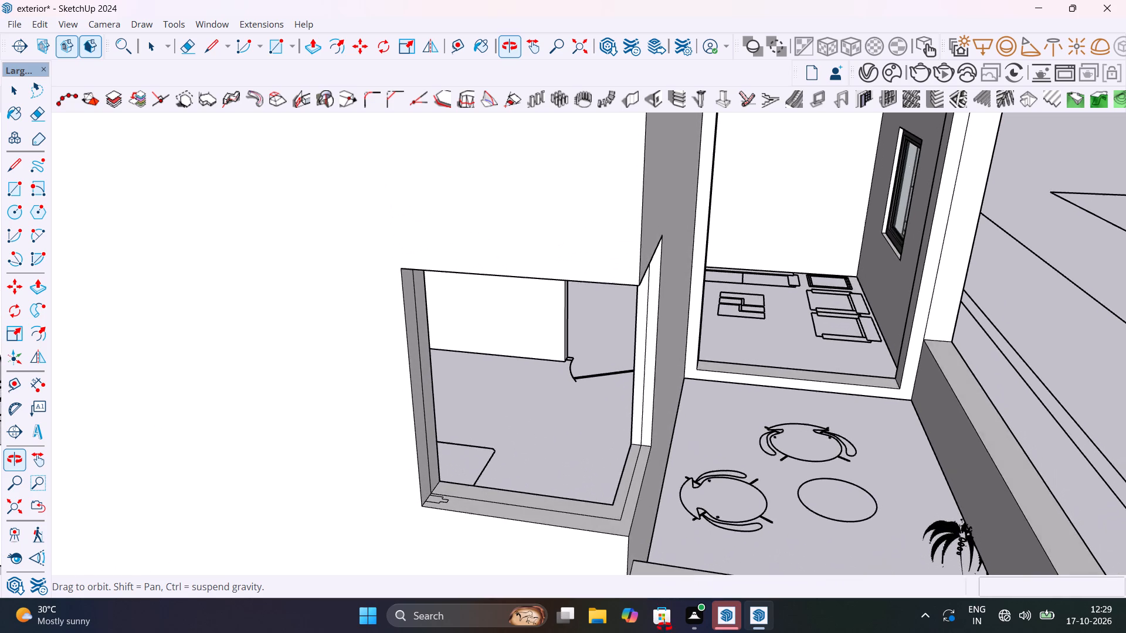
pyautogui.moveTo(664, 627); pyautogui.dragTo(653, 513, button='middle')
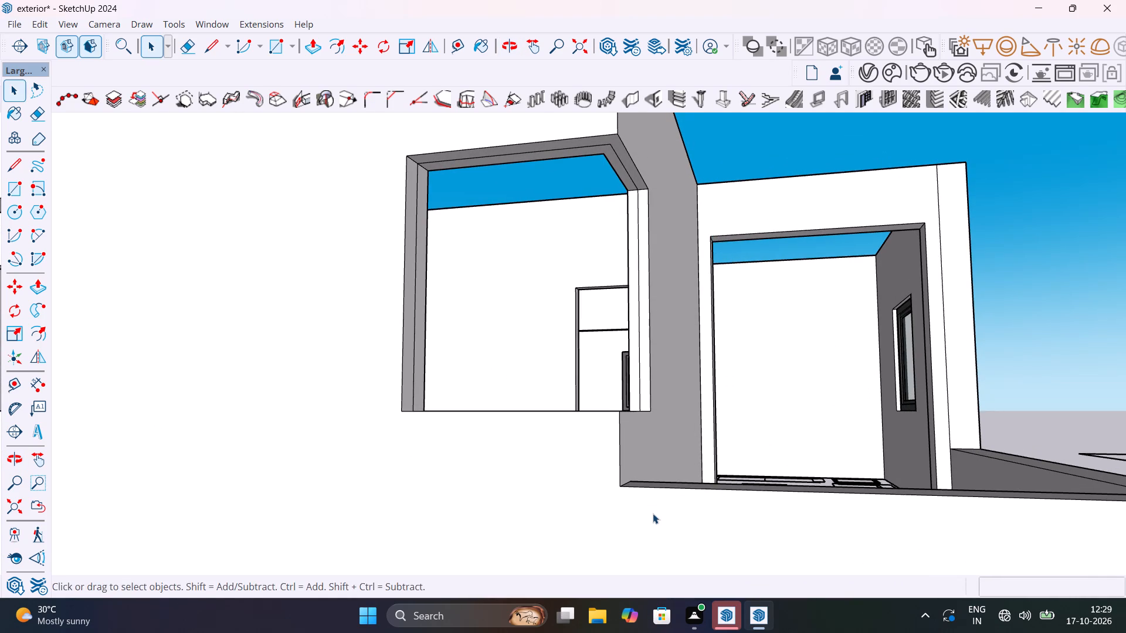
pyautogui.press('r')
pyautogui.click(419, 166)
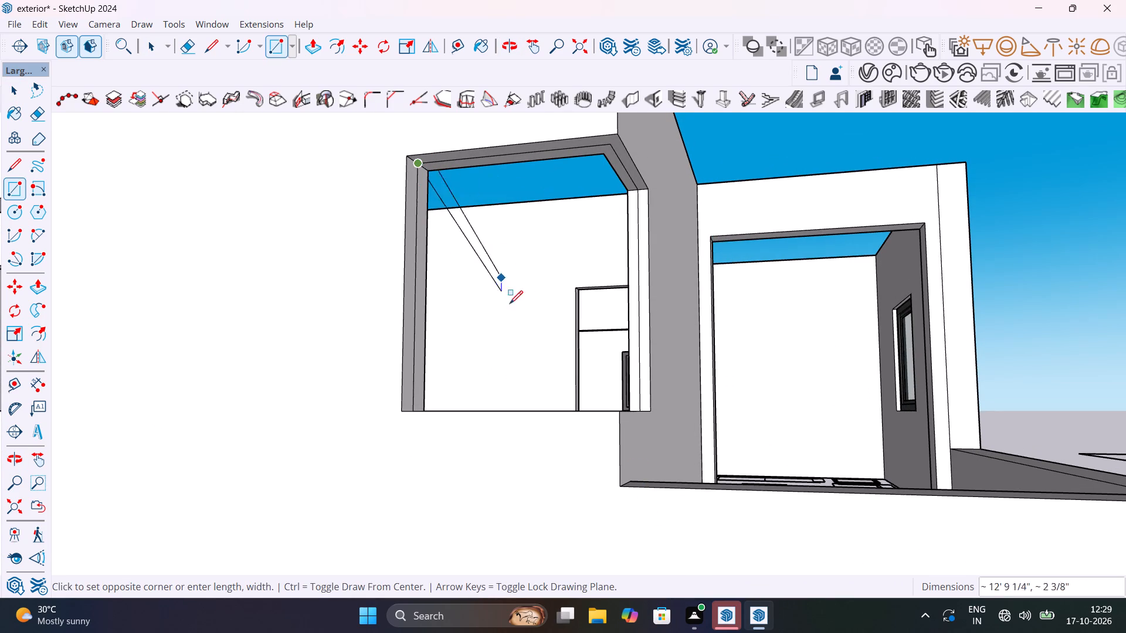
pyautogui.scroll(-6, 537, 376)
pyautogui.moveTo(572, 394); pyautogui.dragTo(602, 480, button='middle')
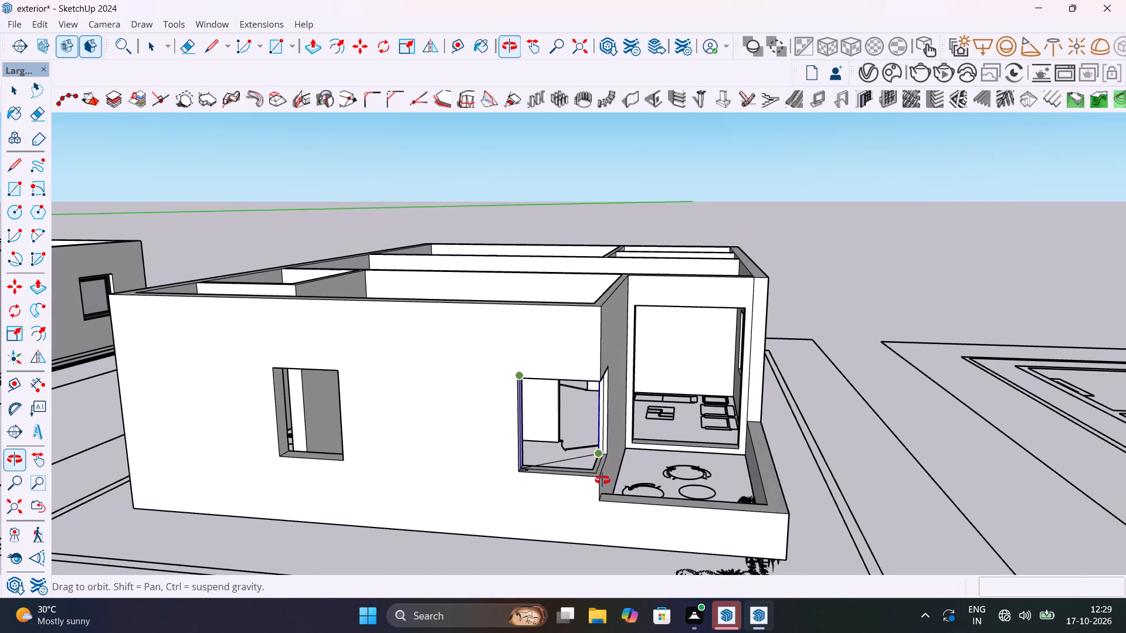
pyautogui.moveTo(602, 480); pyautogui.dragTo(602, 481, button='middle')
pyautogui.scroll(12, 593, 472)
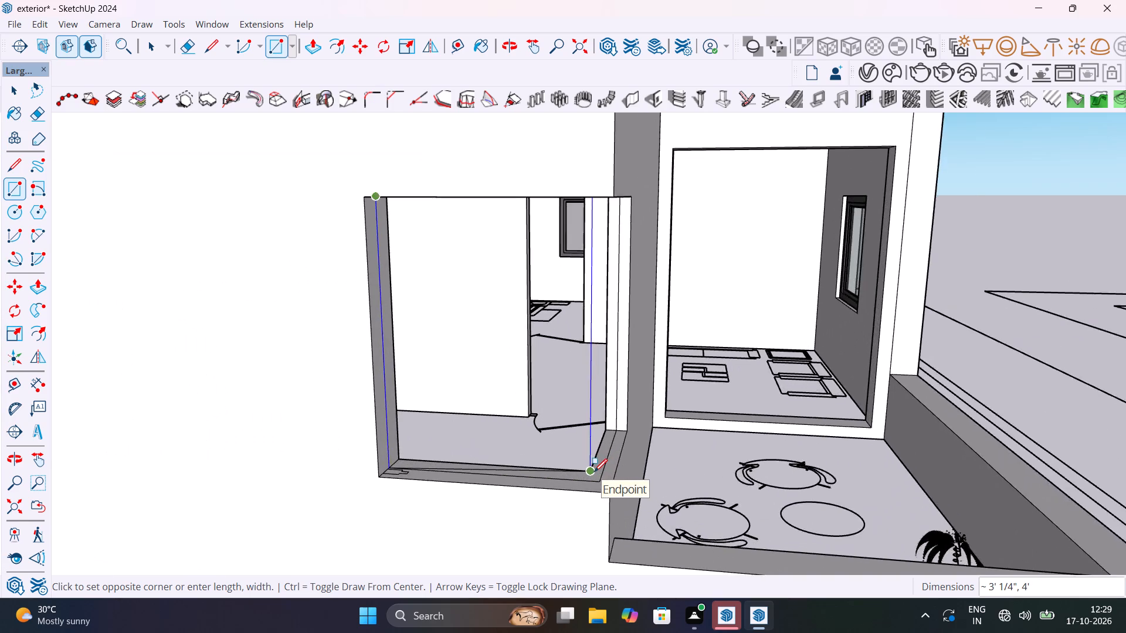
pyautogui.scroll(3, 594, 472)
pyautogui.click(603, 489)
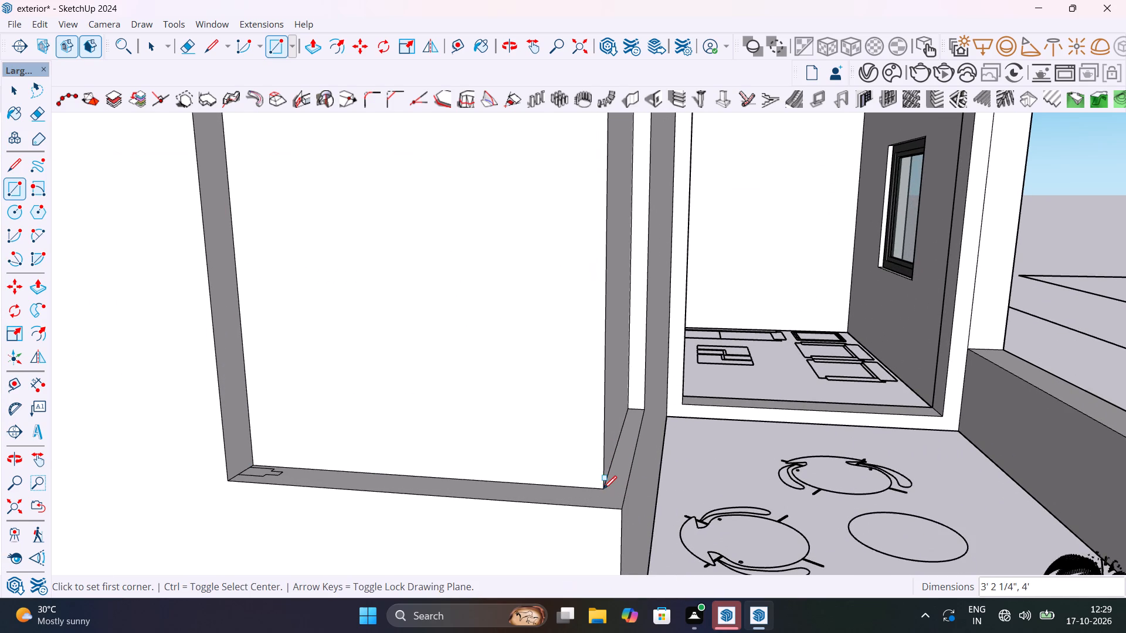
# Delete the front and side faces filling the corner window opening, leaving the vertical edge at the corner.
pyautogui.moveTo(504, 459); pyautogui.dragTo(465, 534, button='middle')
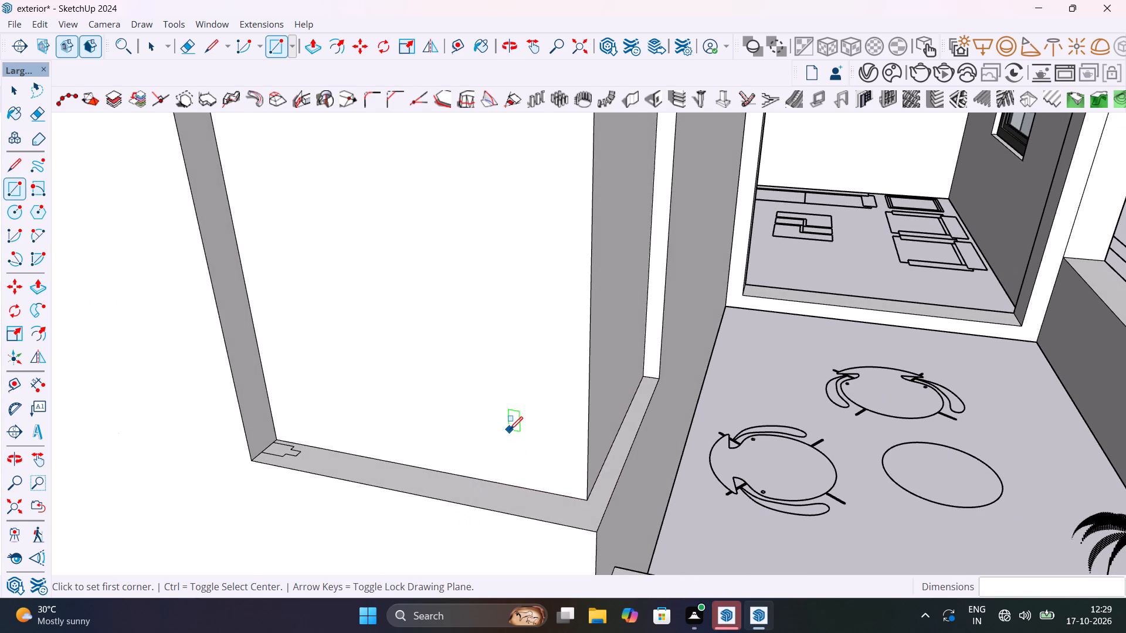
pyautogui.scroll(-7, 510, 430)
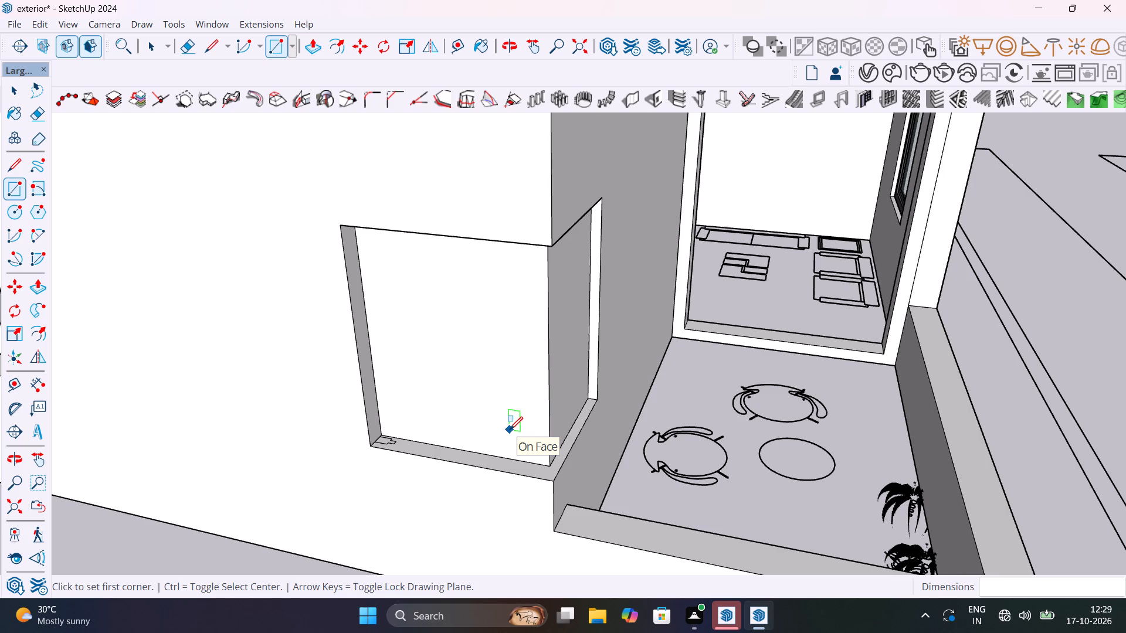
pyautogui.press('space')
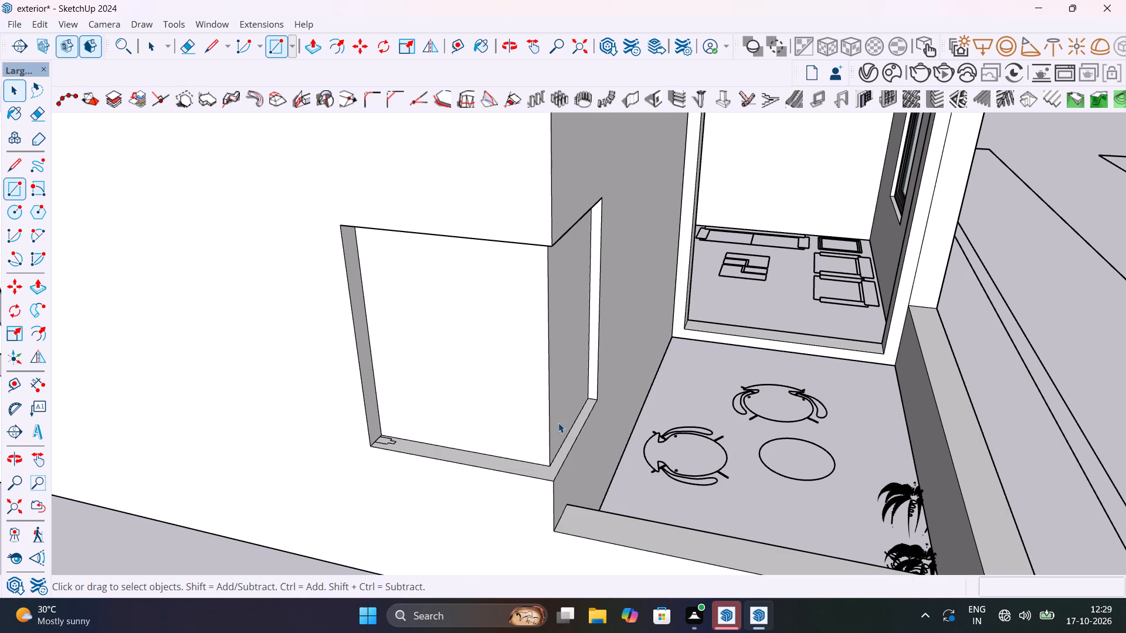
pyautogui.moveTo(546, 419); pyautogui.dragTo(524, 371, button='middle')
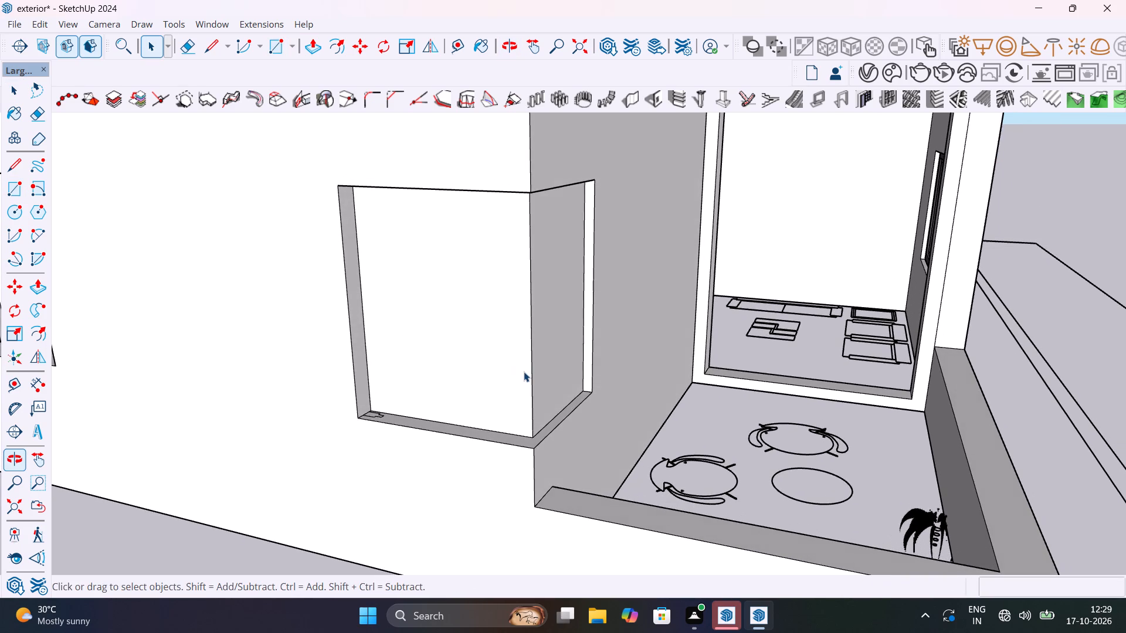
pyautogui.click(521, 365)
pyautogui.press('Delete')
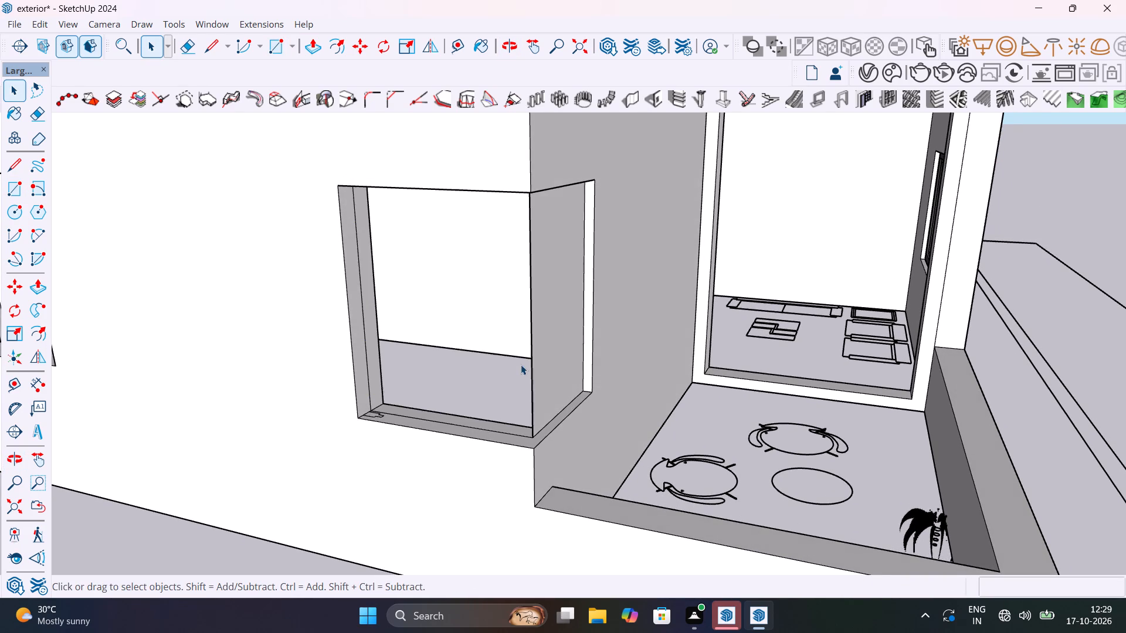
pyautogui.click(549, 353)
pyautogui.press('Delete')
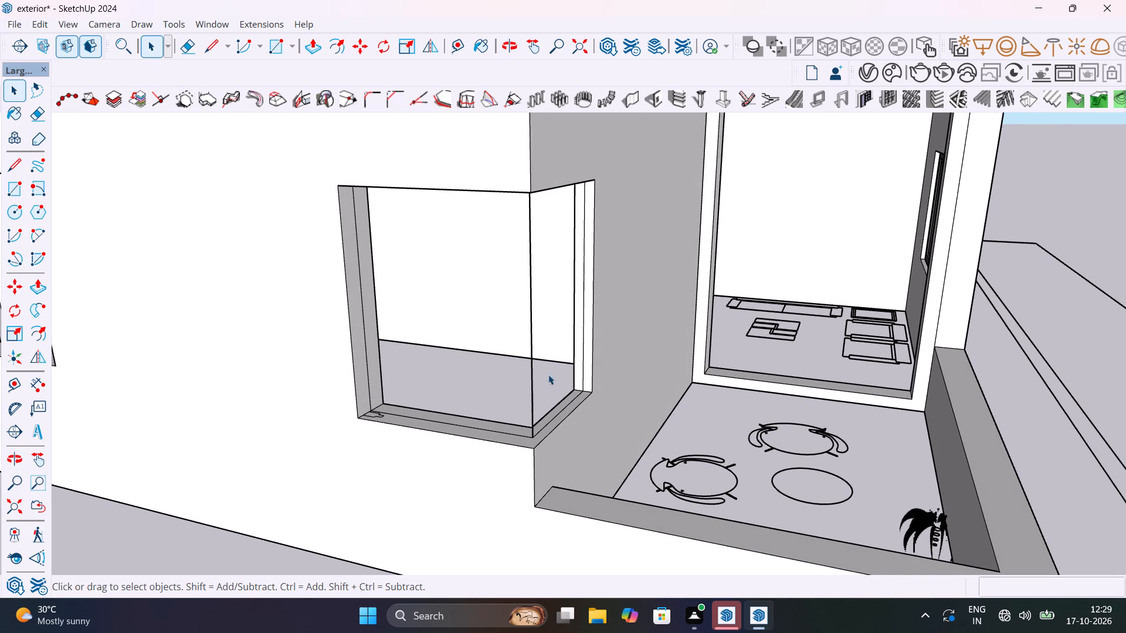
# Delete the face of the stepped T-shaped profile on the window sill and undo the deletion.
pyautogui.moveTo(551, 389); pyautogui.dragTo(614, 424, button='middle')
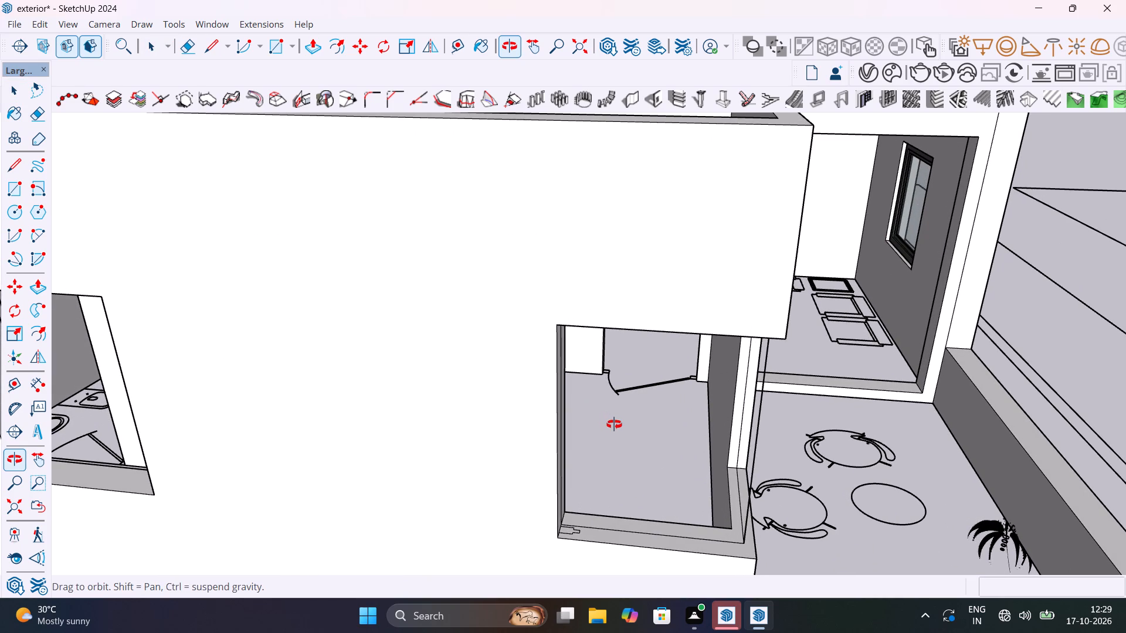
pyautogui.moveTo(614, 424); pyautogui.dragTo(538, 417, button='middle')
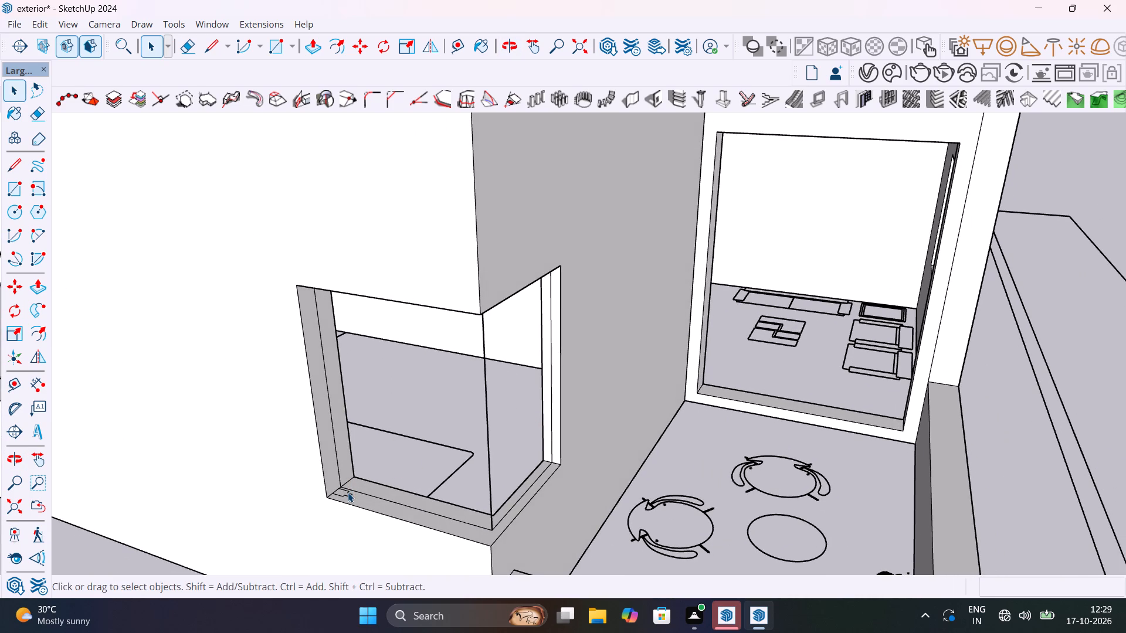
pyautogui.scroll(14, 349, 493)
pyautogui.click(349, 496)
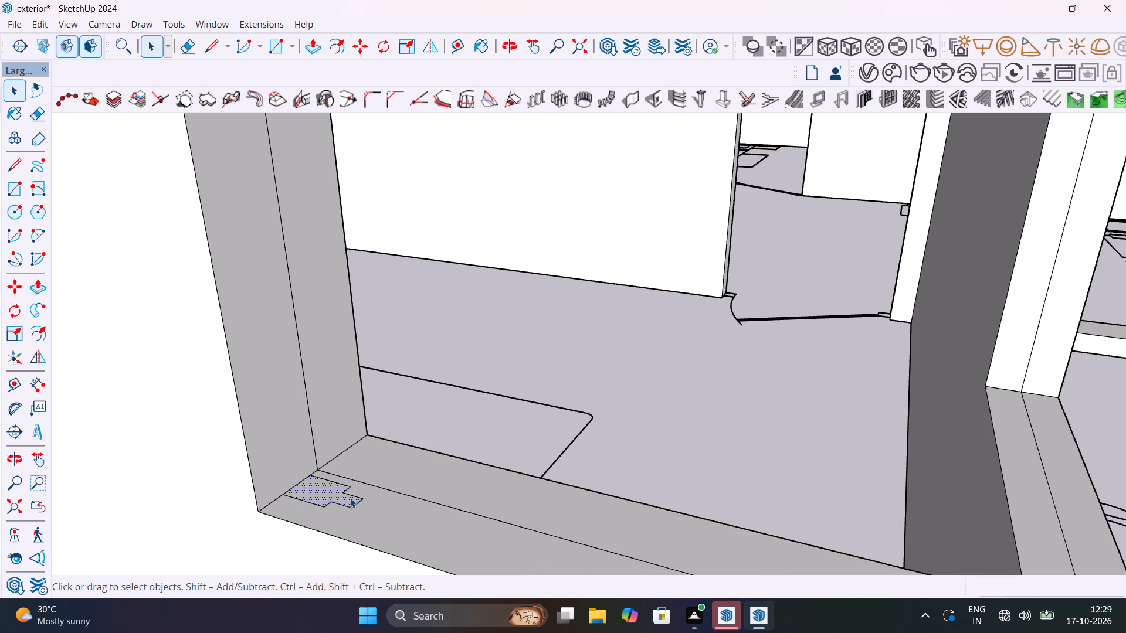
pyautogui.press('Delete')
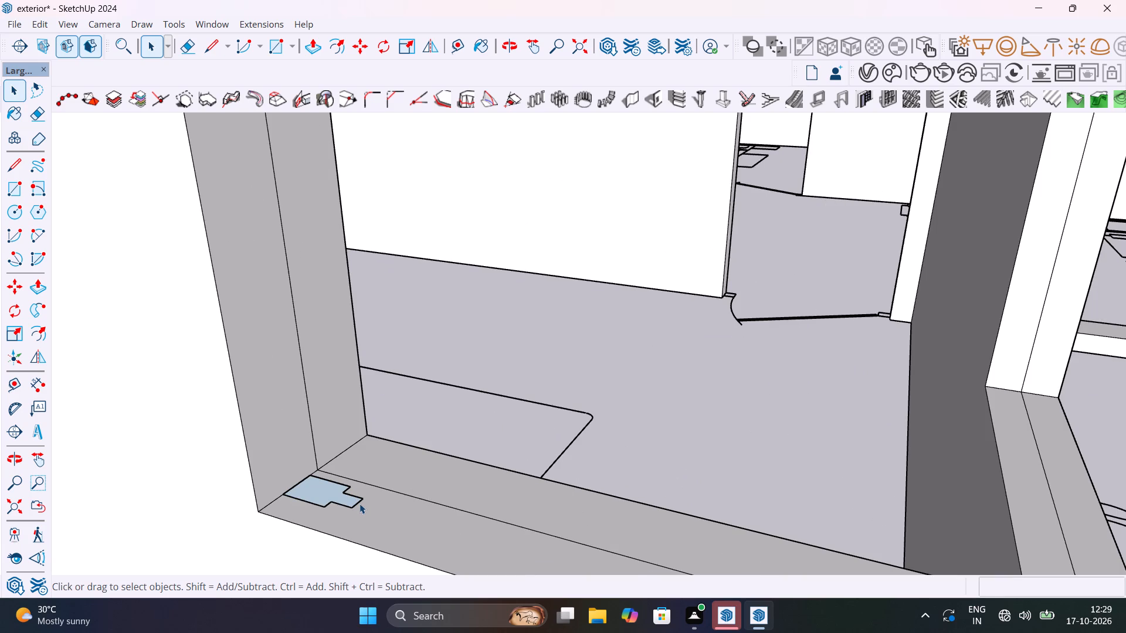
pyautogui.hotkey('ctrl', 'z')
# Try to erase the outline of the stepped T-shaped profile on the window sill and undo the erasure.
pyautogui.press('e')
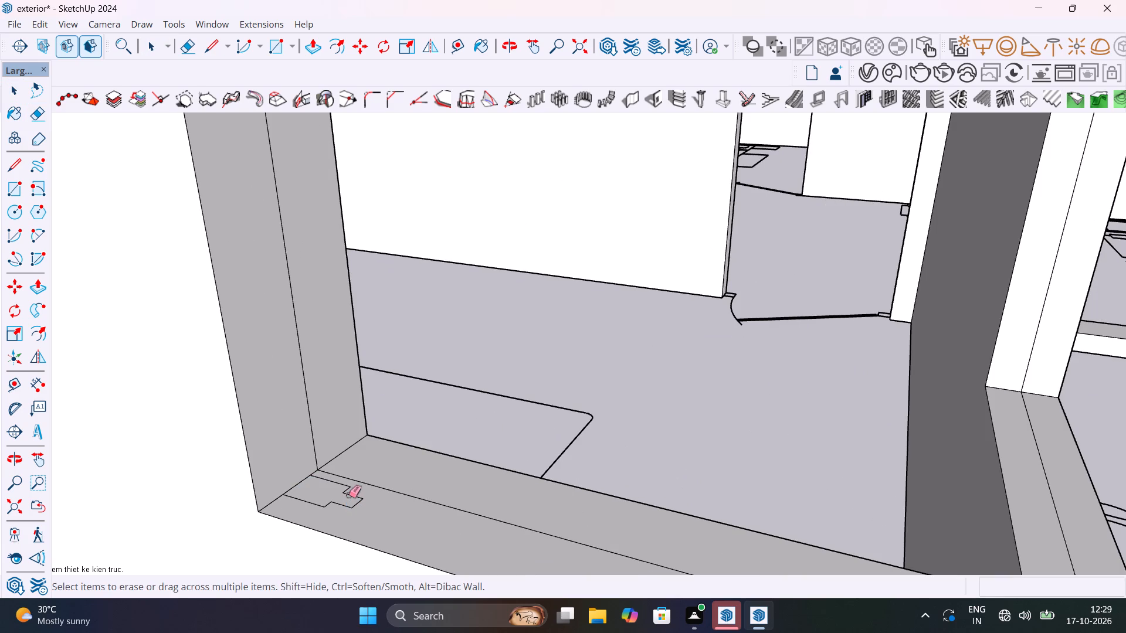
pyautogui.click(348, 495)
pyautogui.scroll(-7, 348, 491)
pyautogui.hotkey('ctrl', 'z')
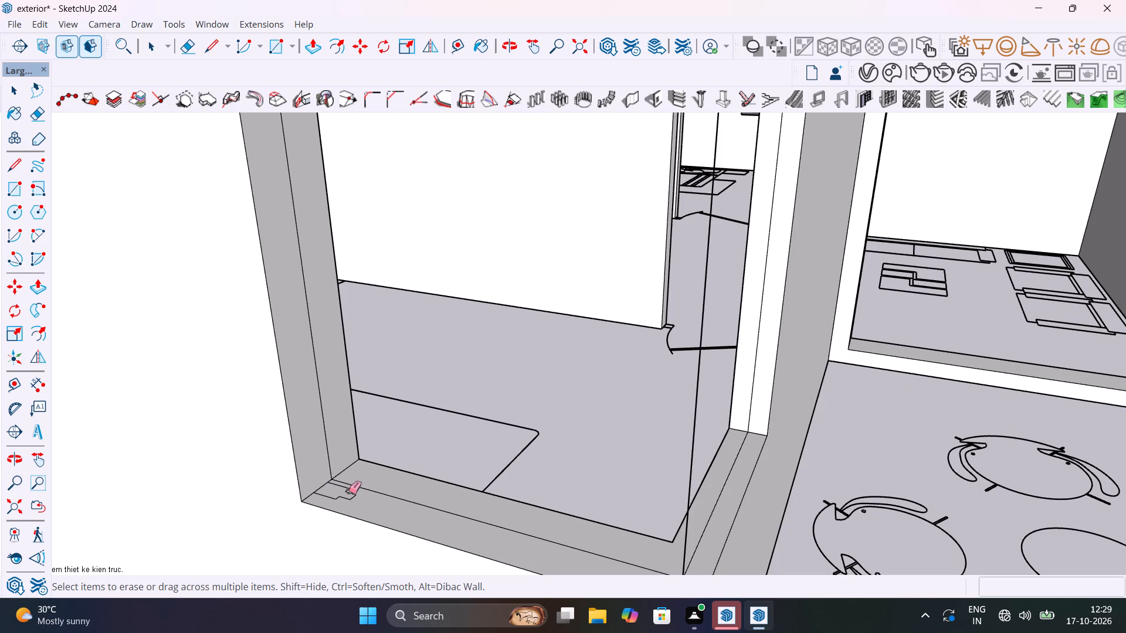
# Undo the deletion of the front and side faces filling the corner window opening.
pyautogui.hotkey('ctrl', 'z')
pyautogui.hotkey('ctrl', 'z')
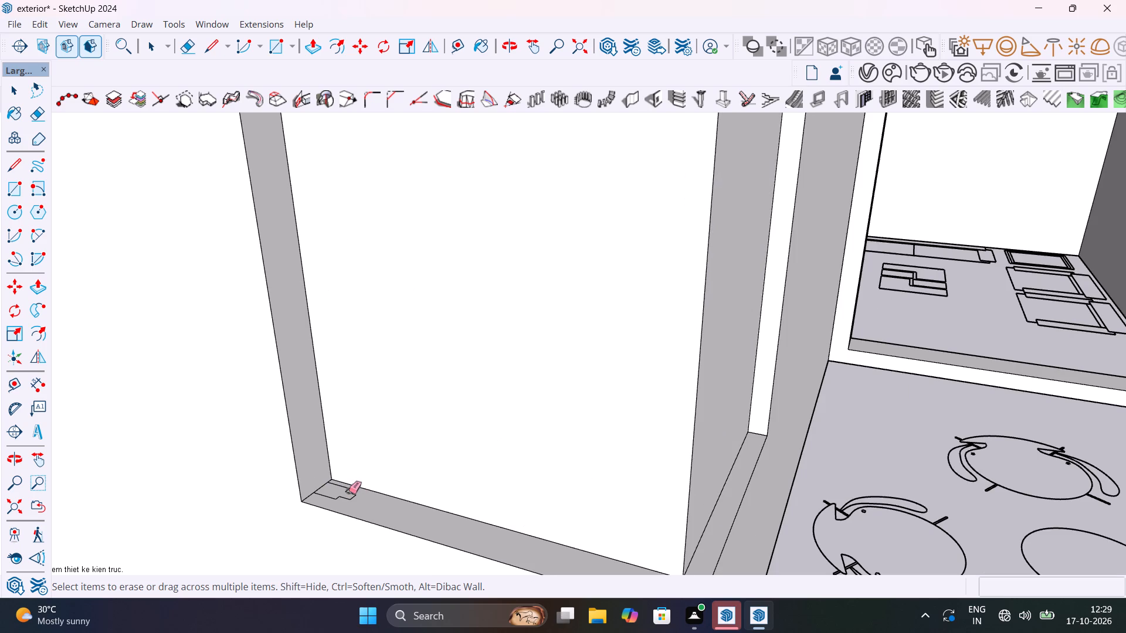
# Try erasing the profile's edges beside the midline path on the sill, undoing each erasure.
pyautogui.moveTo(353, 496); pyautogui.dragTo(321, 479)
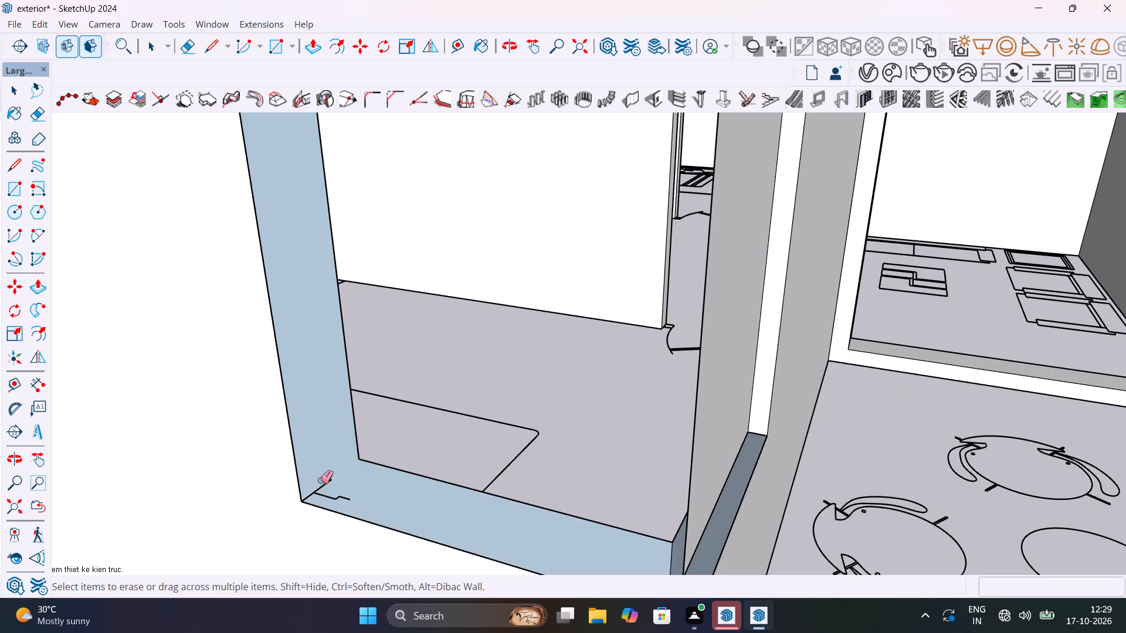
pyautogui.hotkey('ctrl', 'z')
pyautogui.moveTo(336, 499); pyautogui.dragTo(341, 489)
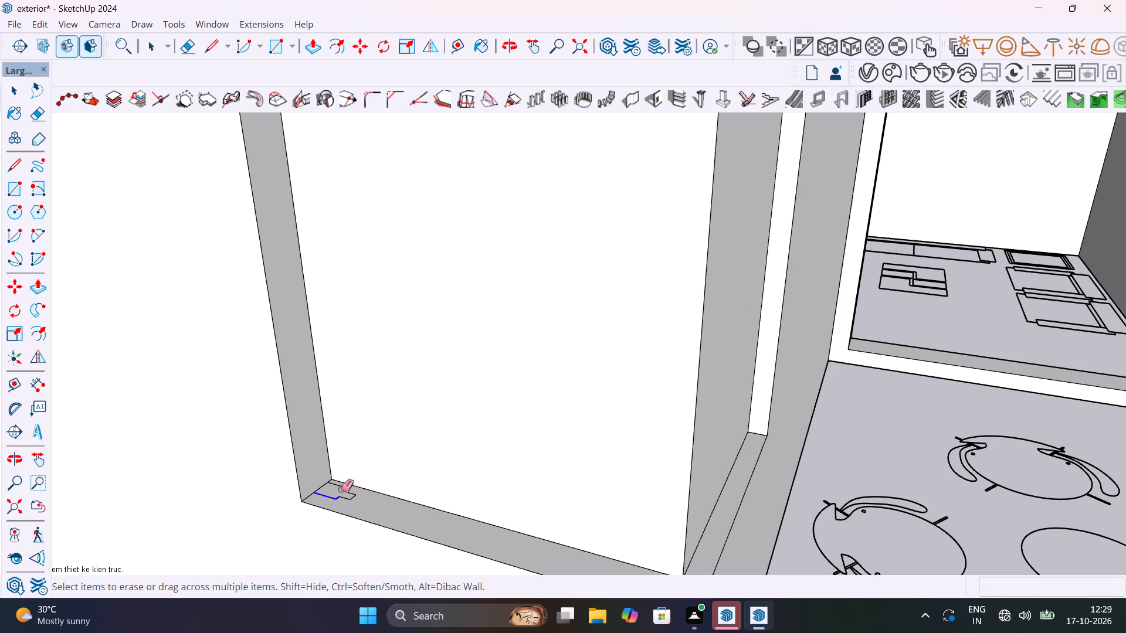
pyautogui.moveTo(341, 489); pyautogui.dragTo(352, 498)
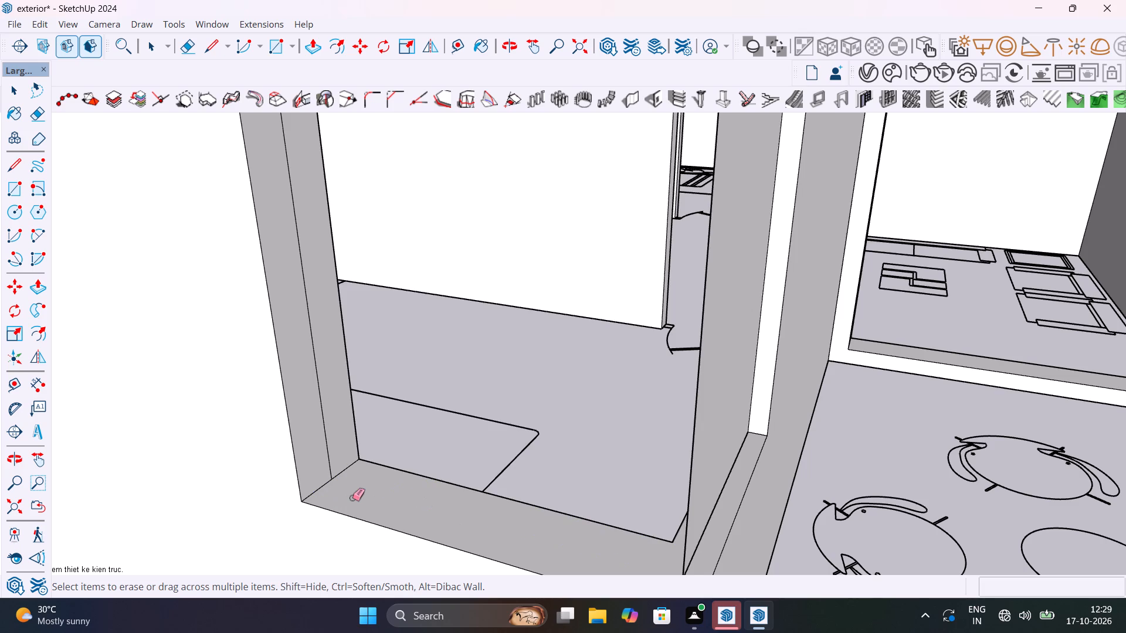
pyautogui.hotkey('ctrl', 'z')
# Erase the stepped T-shaped profile's edges from the sill, keeping the faces that fill the corner window opening.
pyautogui.moveTo(344, 498); pyautogui.dragTo(353, 498)
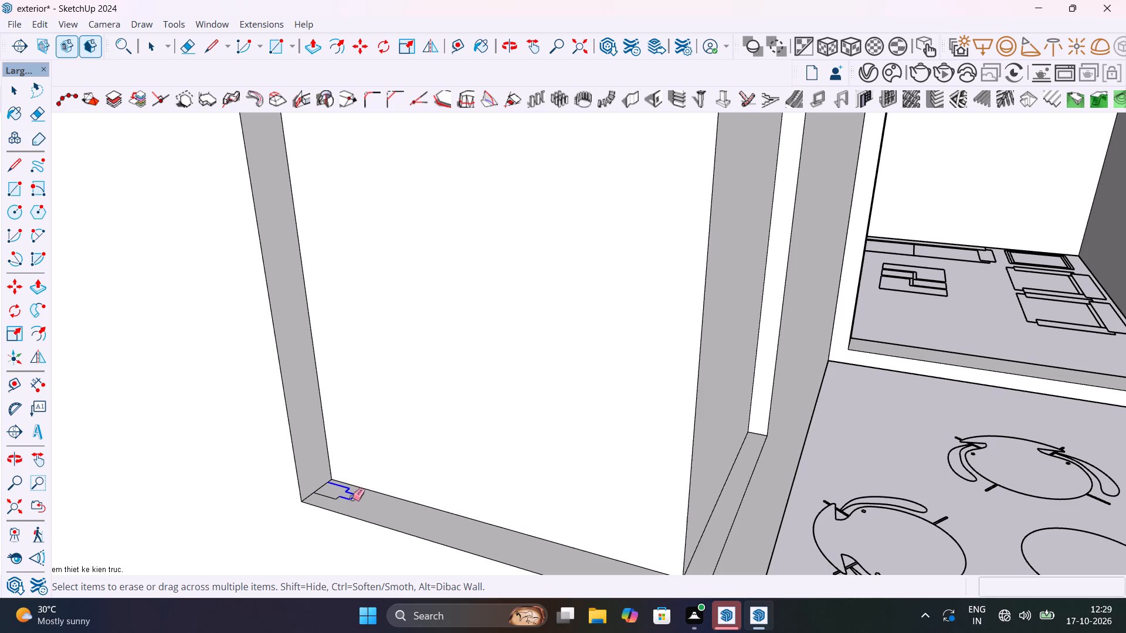
pyautogui.moveTo(336, 495); pyautogui.dragTo(336, 501)
pyautogui.scroll(-7, 348, 486)
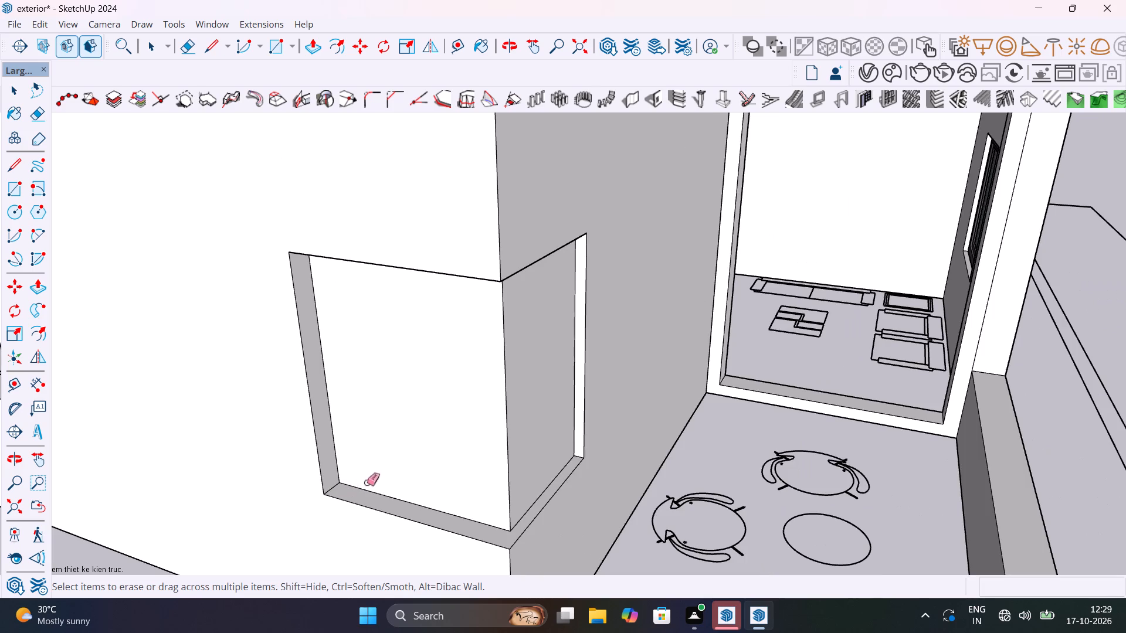
# Paint the corner window's front and side faces with Translucent Glass Gray from the Glass and Mirrors collection.
pyautogui.press('space')
pyautogui.moveTo(427, 485); pyautogui.dragTo(494, 460, button='middle')
pyautogui.click(510, 424)
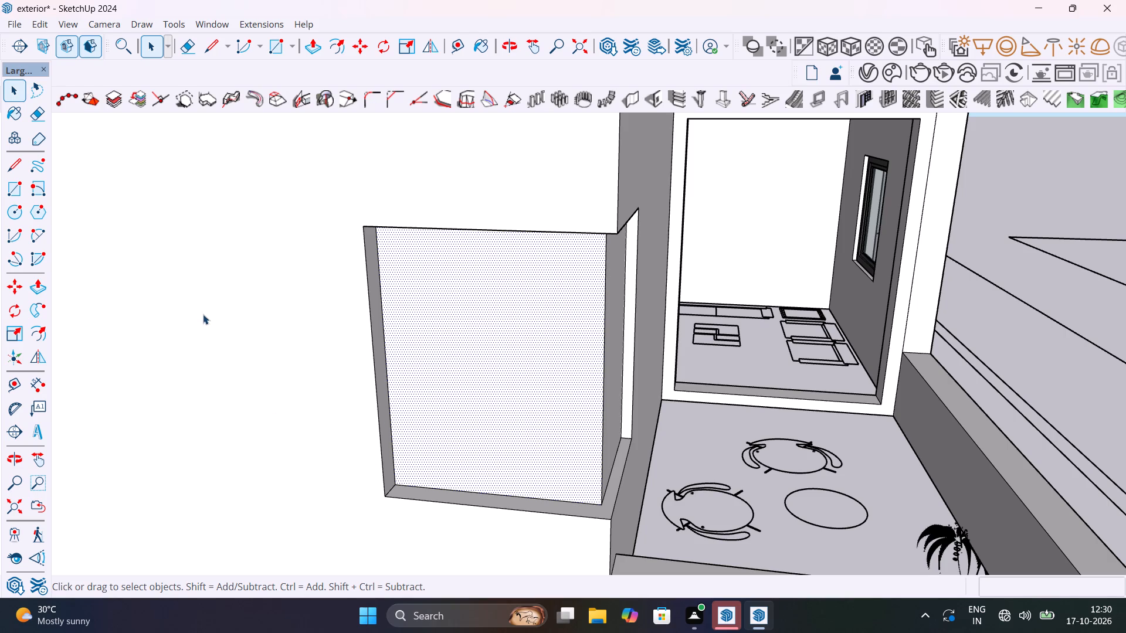
pyautogui.press('b')
pyautogui.scroll(-3, 180, 376)
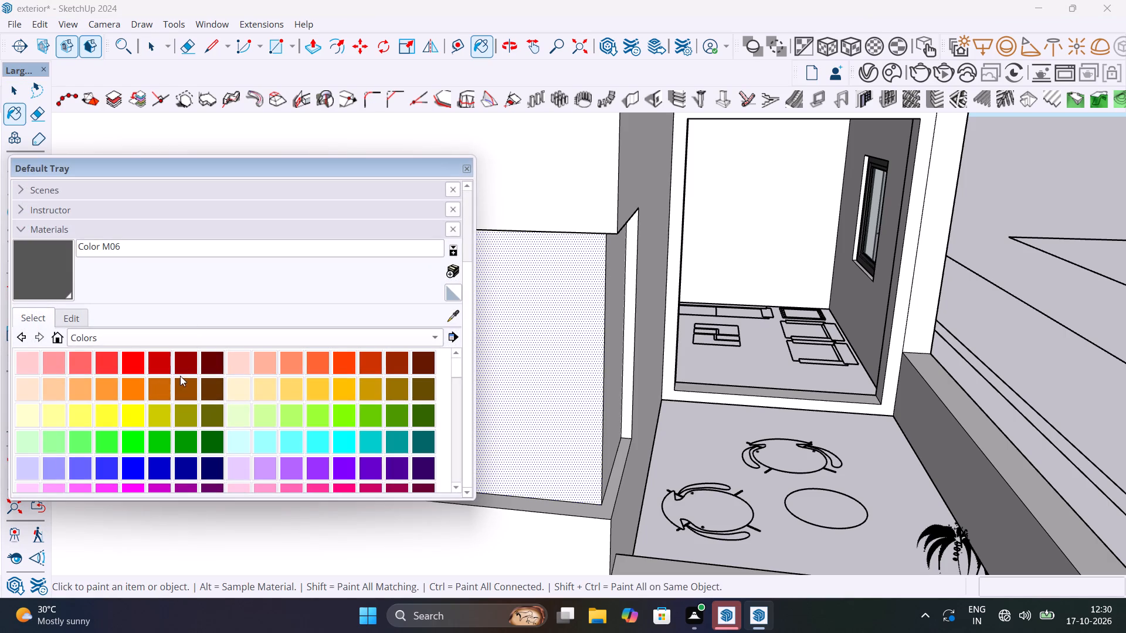
pyautogui.scroll(-5, 180, 376)
pyautogui.click(436, 338)
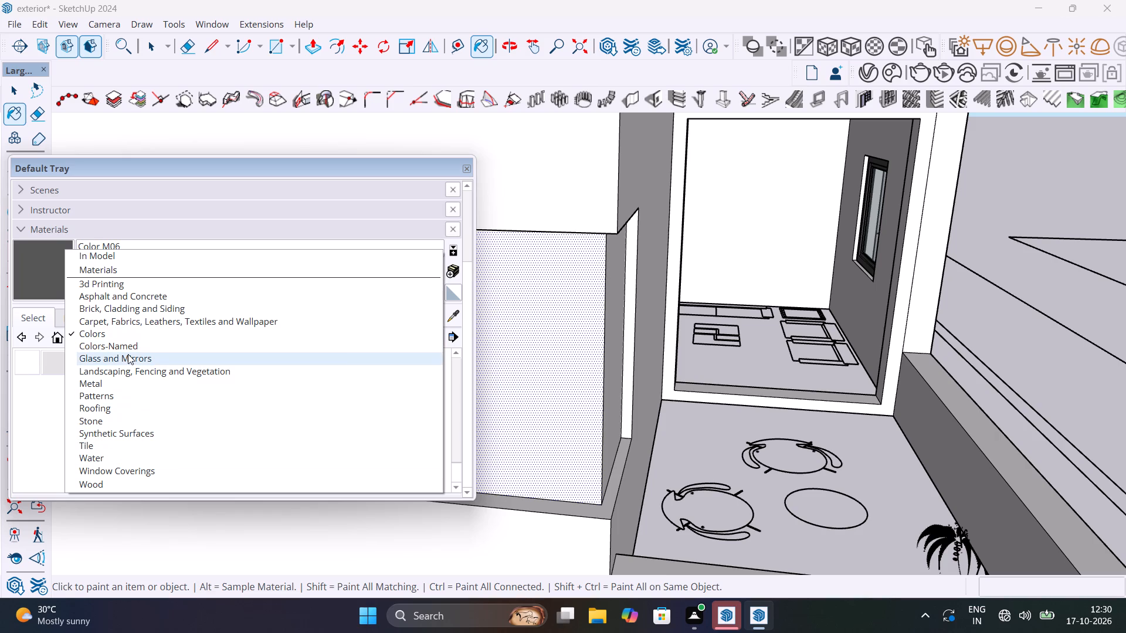
pyautogui.click(152, 354)
pyautogui.click(210, 366)
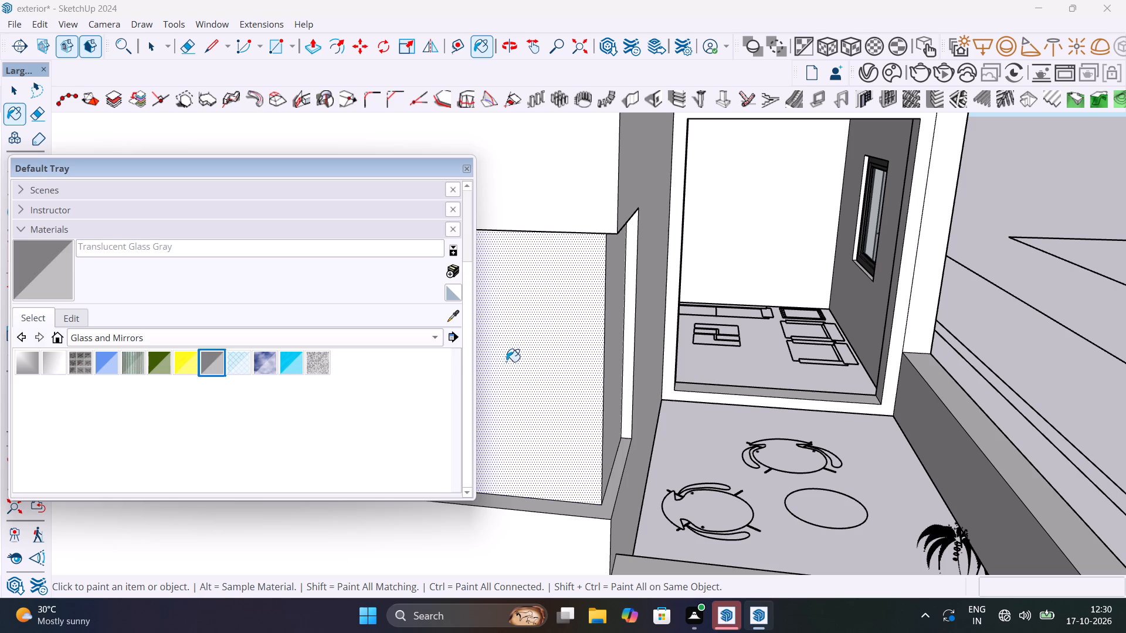
pyautogui.click(509, 361)
pyautogui.moveTo(544, 386); pyautogui.dragTo(415, 411, button='middle')
pyautogui.click(542, 390)
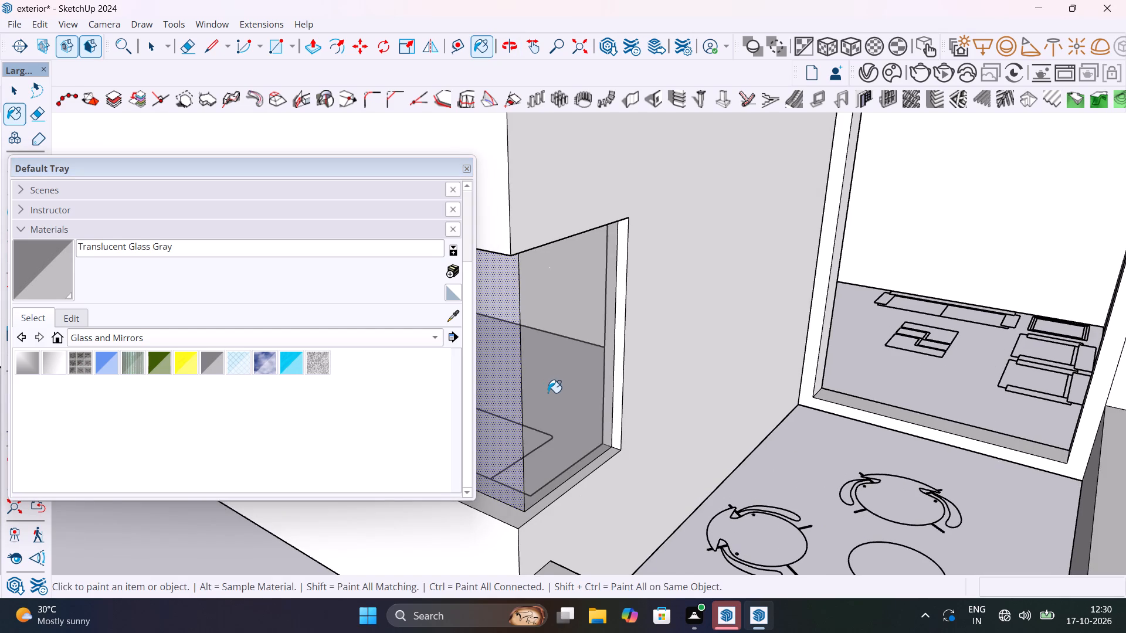
pyautogui.scroll(-5, 548, 393)
pyautogui.press('space')
pyautogui.scroll(-6, 579, 429)
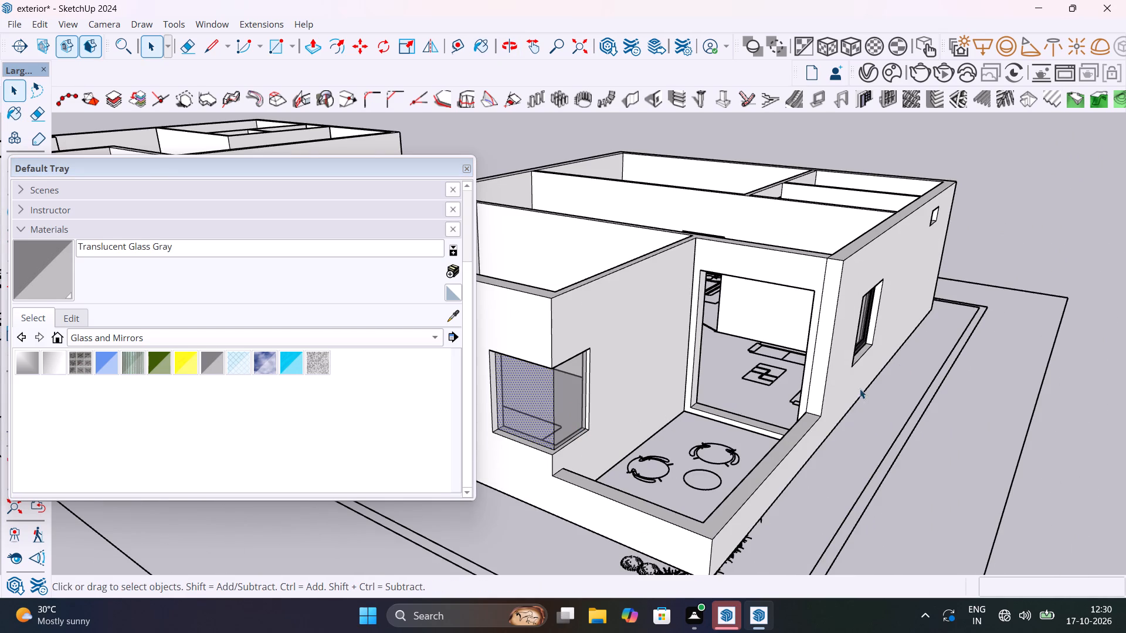
pyautogui.click(1030, 280)
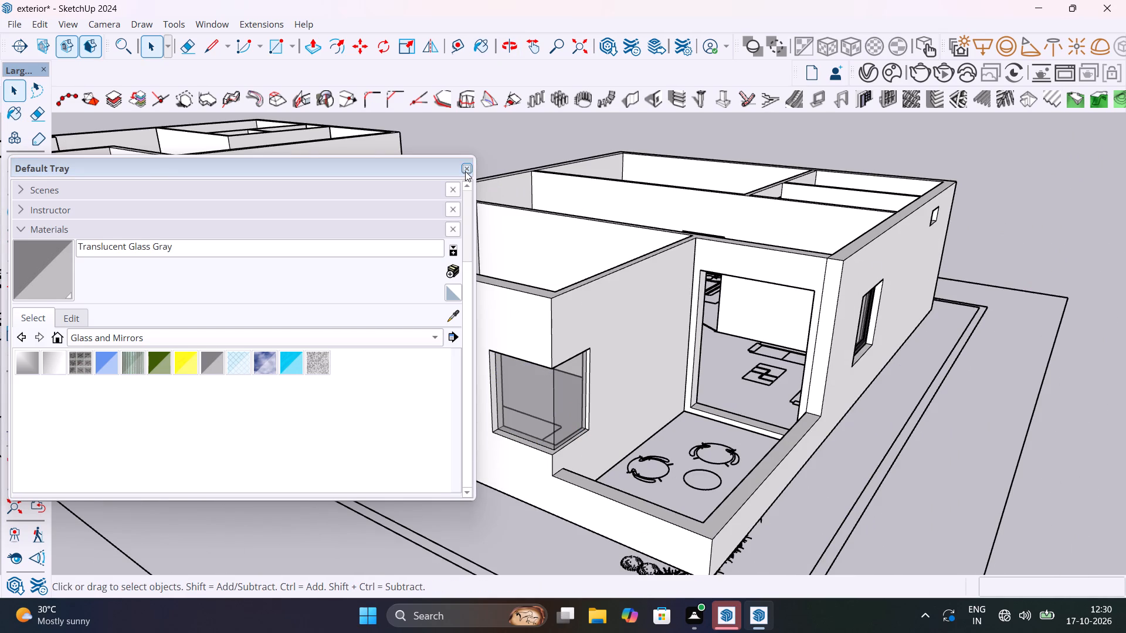
pyautogui.click(465, 171)
# Examine the glazed corner window and the house's other windows and openings from all around.
pyautogui.moveTo(622, 421); pyautogui.dragTo(731, 401, button='middle')
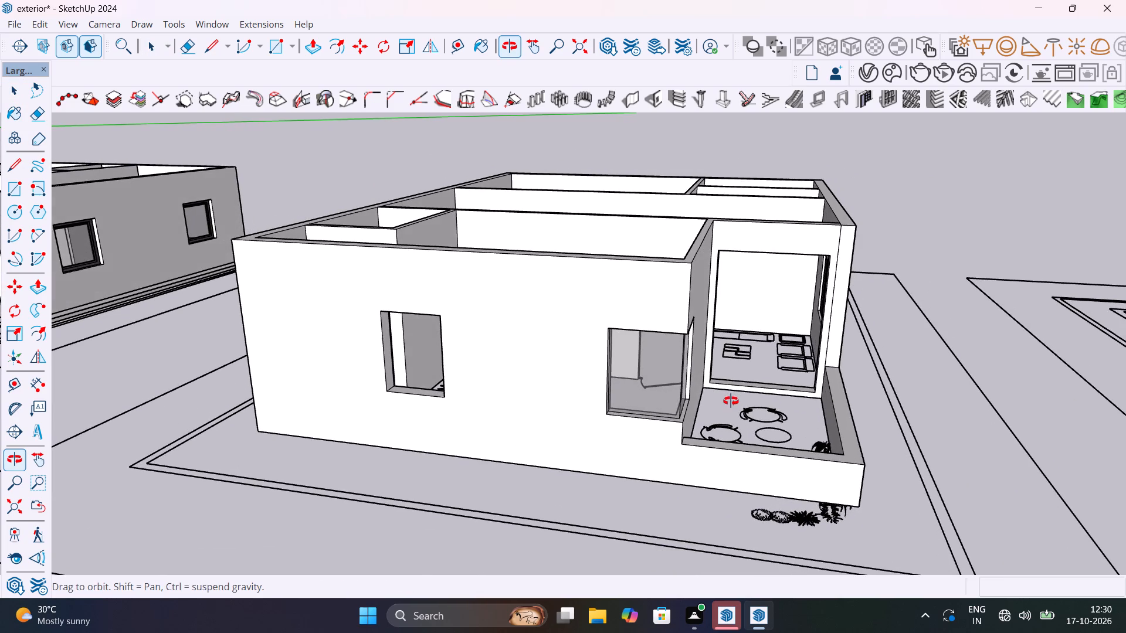
pyautogui.moveTo(731, 401); pyautogui.dragTo(651, 480, button='middle')
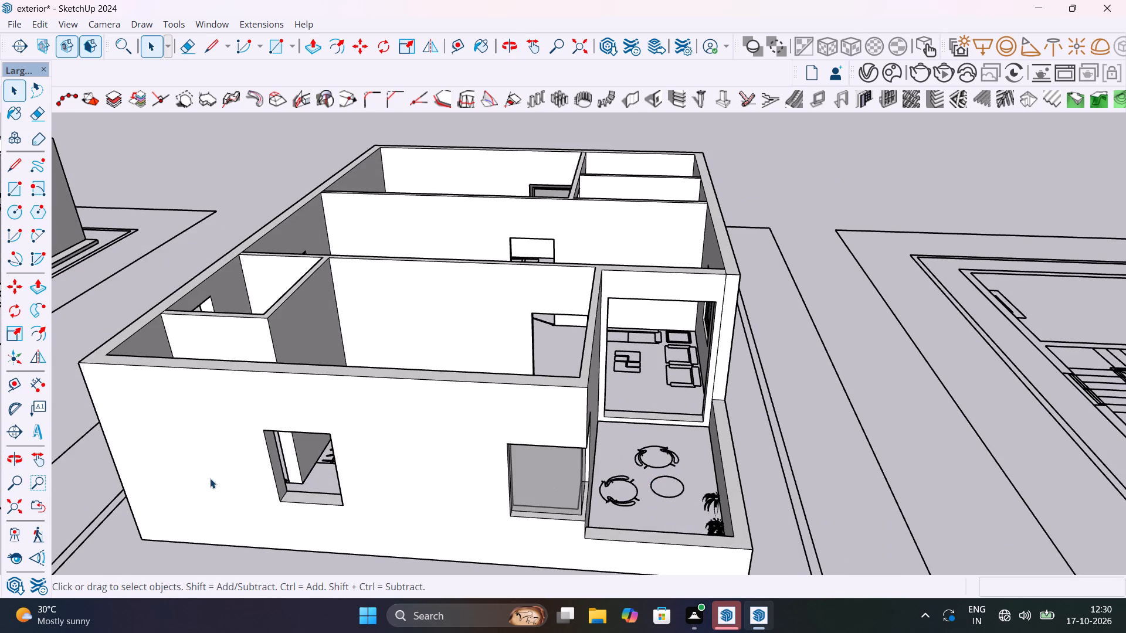
pyautogui.moveTo(227, 471); pyautogui.dragTo(640, 454, button='middle')
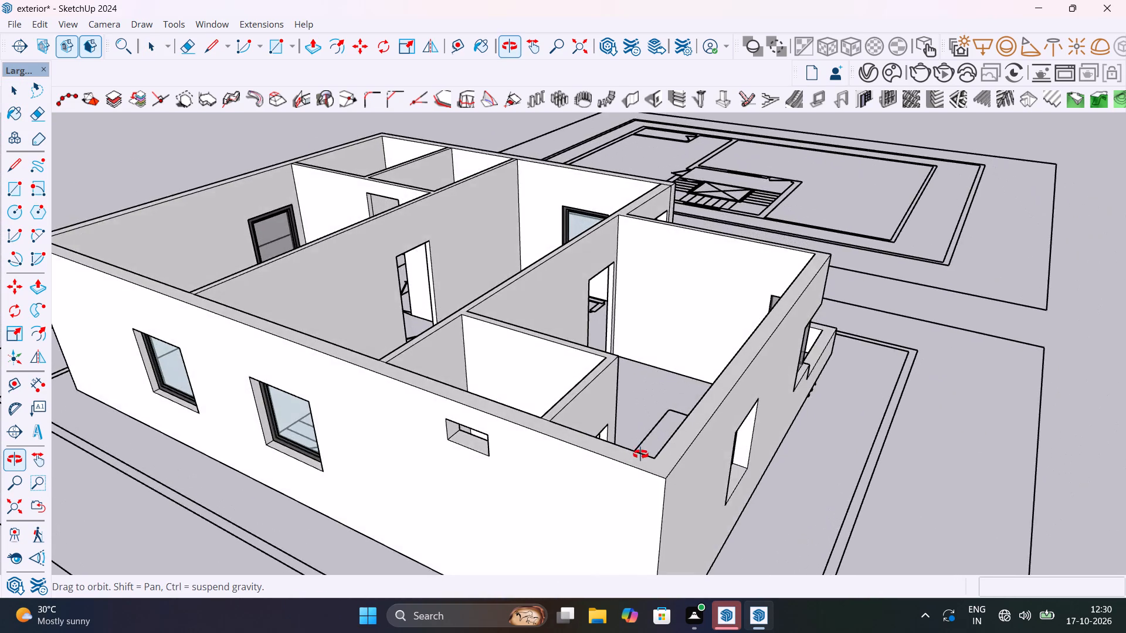
pyautogui.moveTo(640, 454); pyautogui.dragTo(18, 449, button='middle')
pyautogui.scroll(-6, 698, 395)
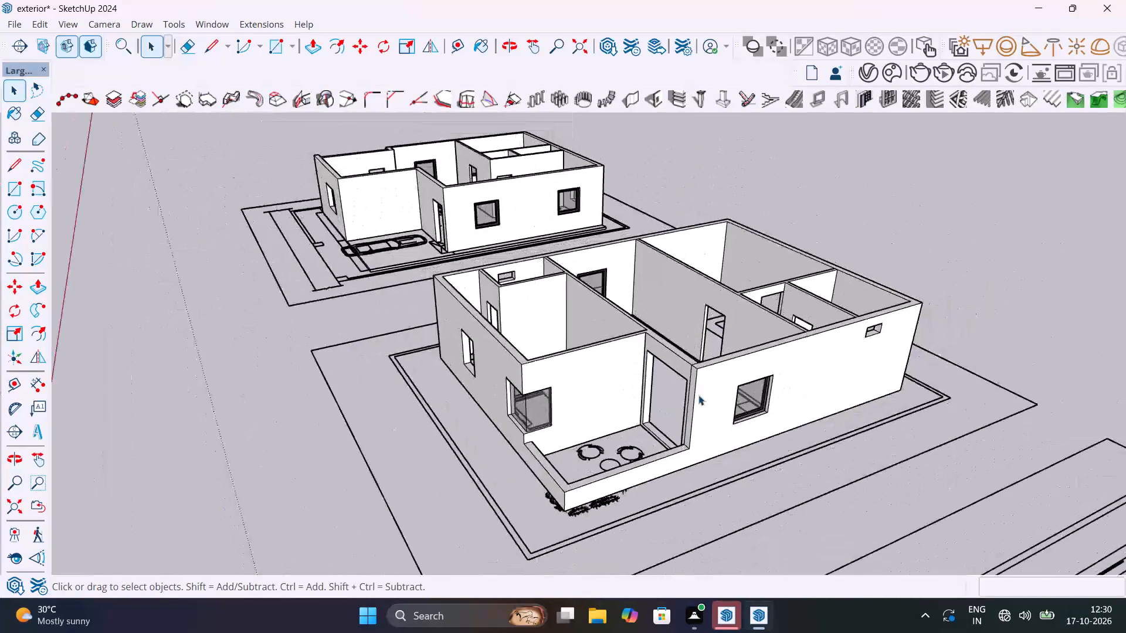
pyautogui.scroll(-1, 698, 395)
pyautogui.moveTo(732, 382); pyautogui.dragTo(470, 394, button='middle')
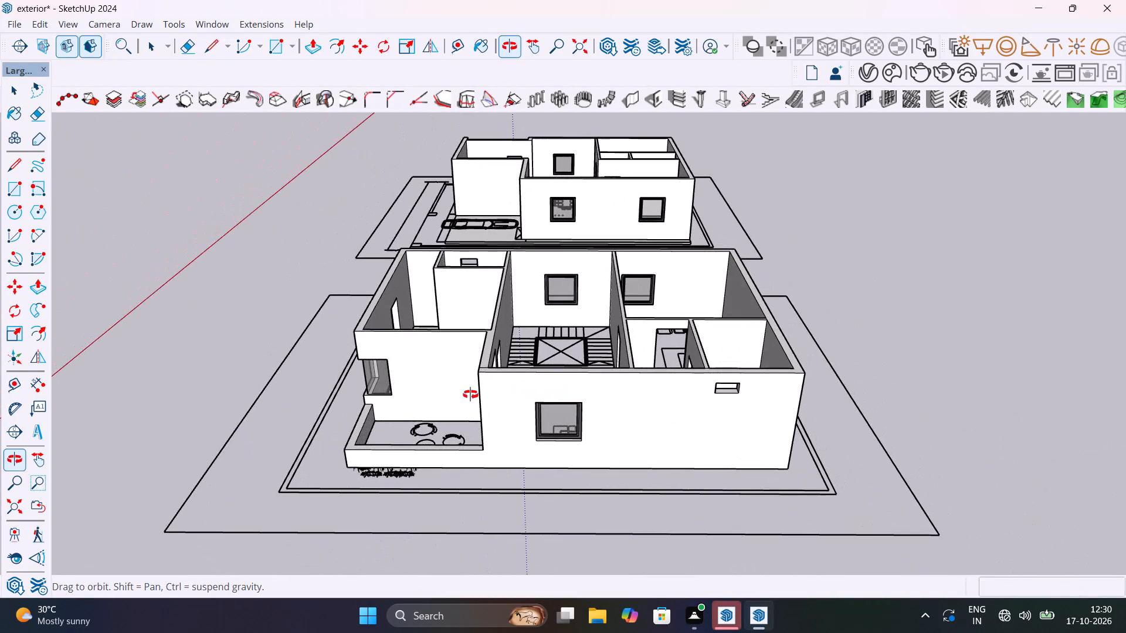
pyautogui.moveTo(470, 394); pyautogui.dragTo(971, 418, button='middle')
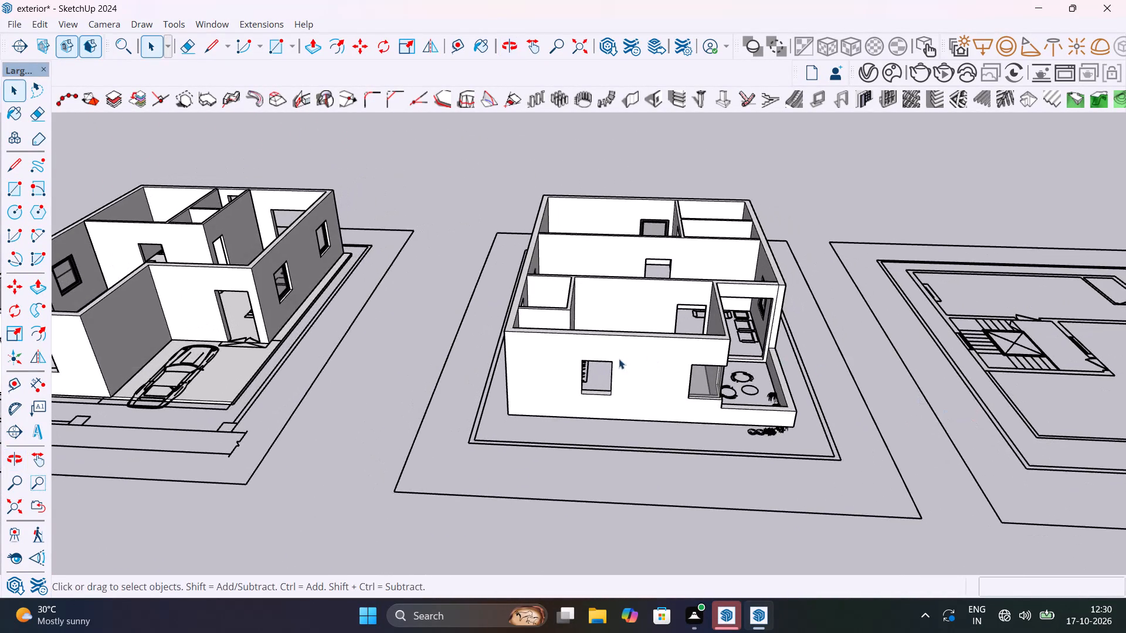
pyautogui.scroll(6, 613, 369)
pyautogui.scroll(1, 648, 418)
pyautogui.moveTo(648, 418); pyautogui.dragTo(524, 332, button='middle')
pyautogui.scroll(1, 524, 332)
pyautogui.scroll(-15, 524, 332)
pyautogui.moveTo(555, 371); pyautogui.dragTo(642, 384, button='middle')
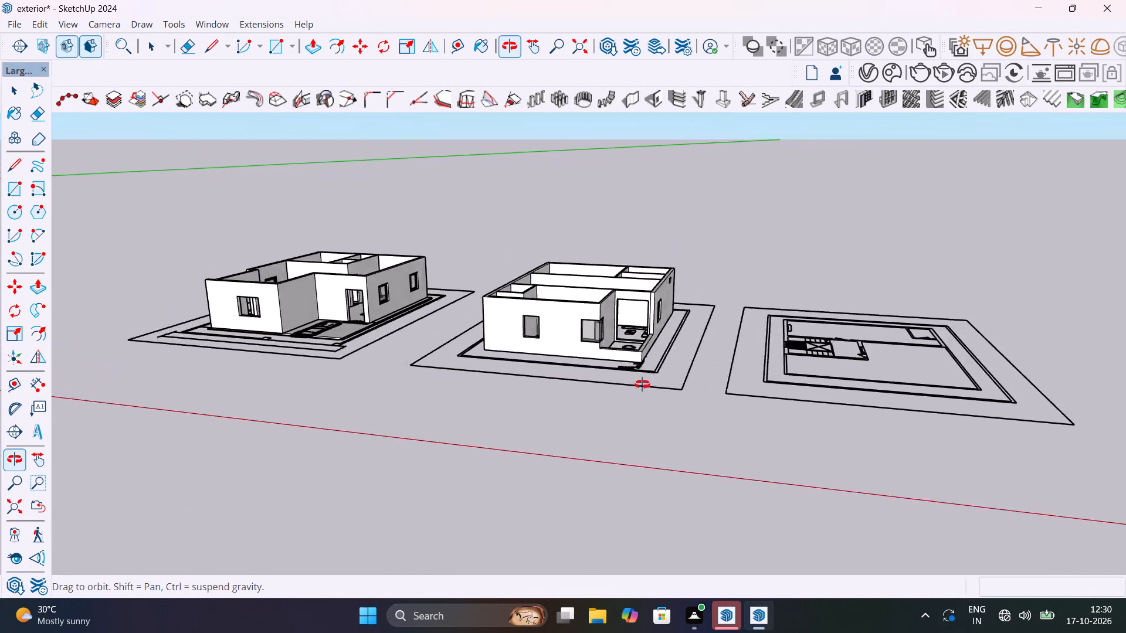
pyautogui.moveTo(642, 384); pyautogui.dragTo(706, 410, button='middle')
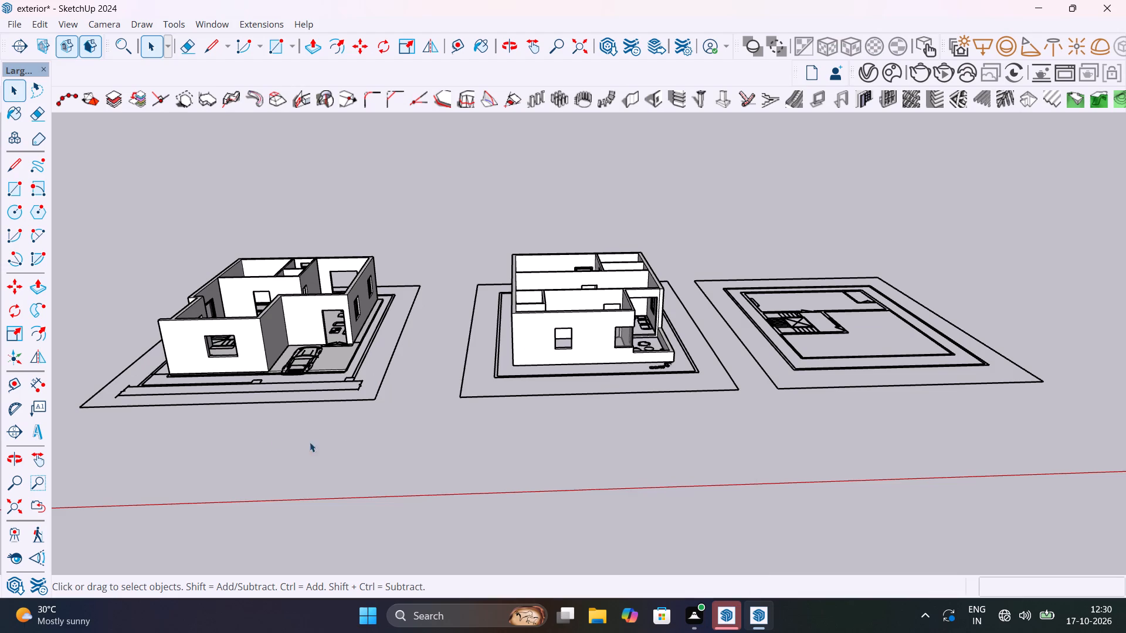
# Examine the three floor layouts side by side, from the exterior windows around to a near-plan view from above.
pyautogui.scroll(11, 632, 336)
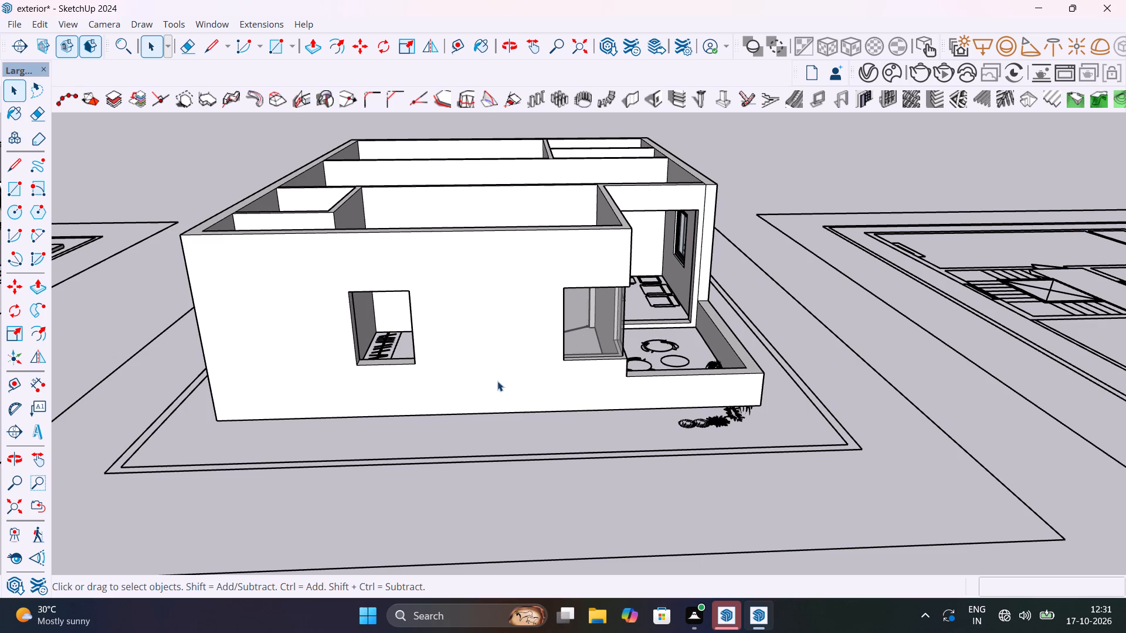
pyautogui.scroll(-7, 511, 362)
pyautogui.moveTo(538, 360); pyautogui.dragTo(584, 446, button='middle')
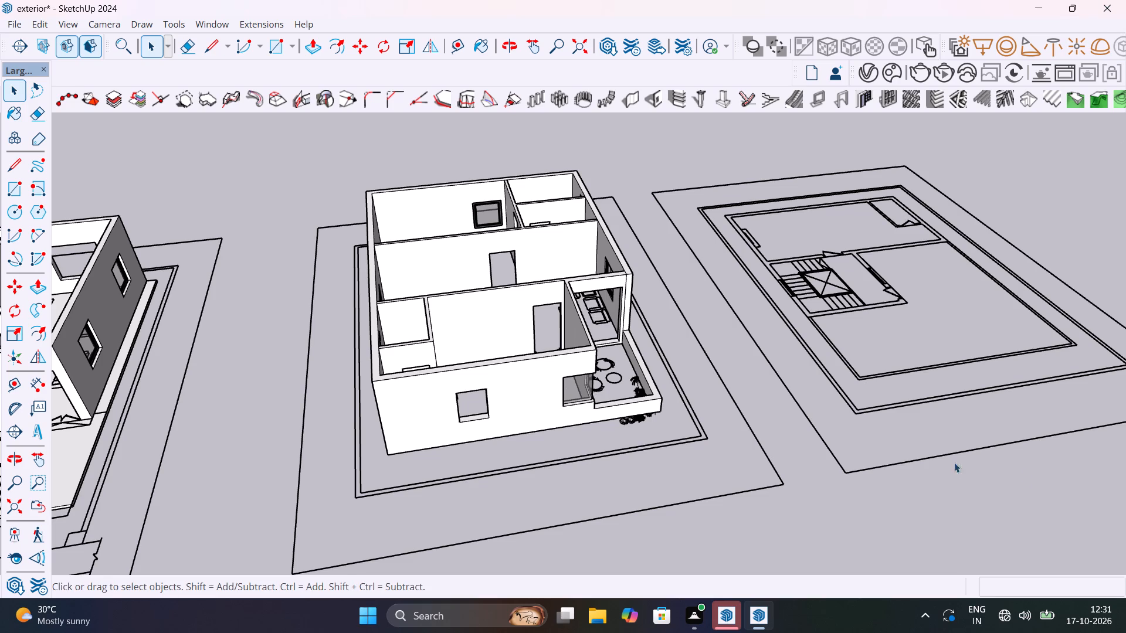
pyautogui.scroll(-6, 767, 107)
pyautogui.scroll(-6, 572, 373)
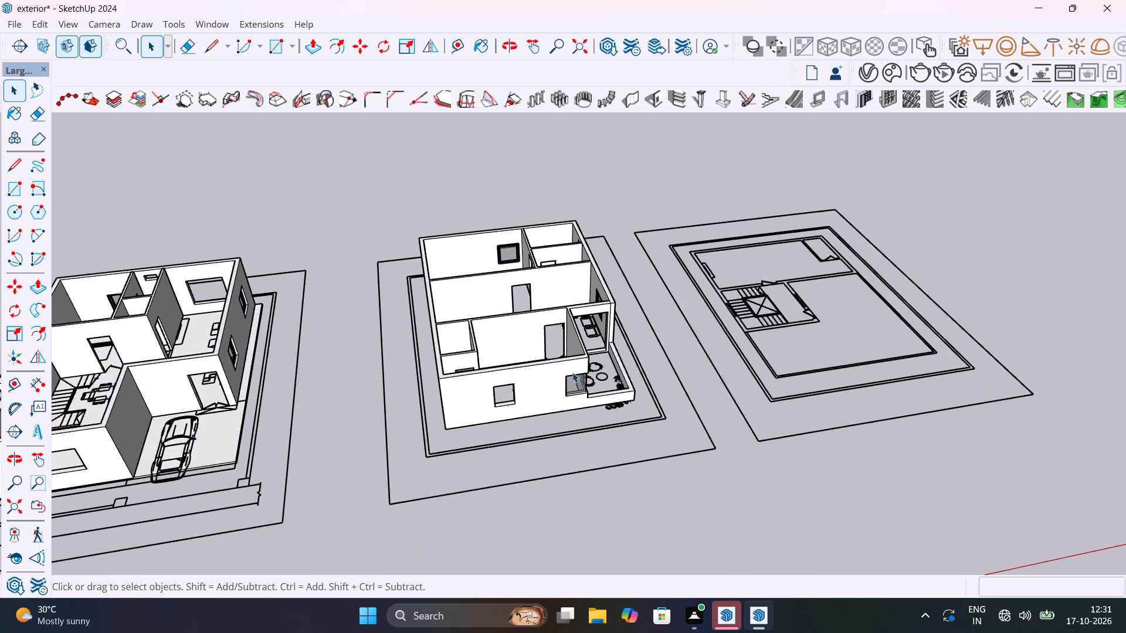
pyautogui.scroll(-3, 572, 372)
pyautogui.scroll(4, 452, 363)
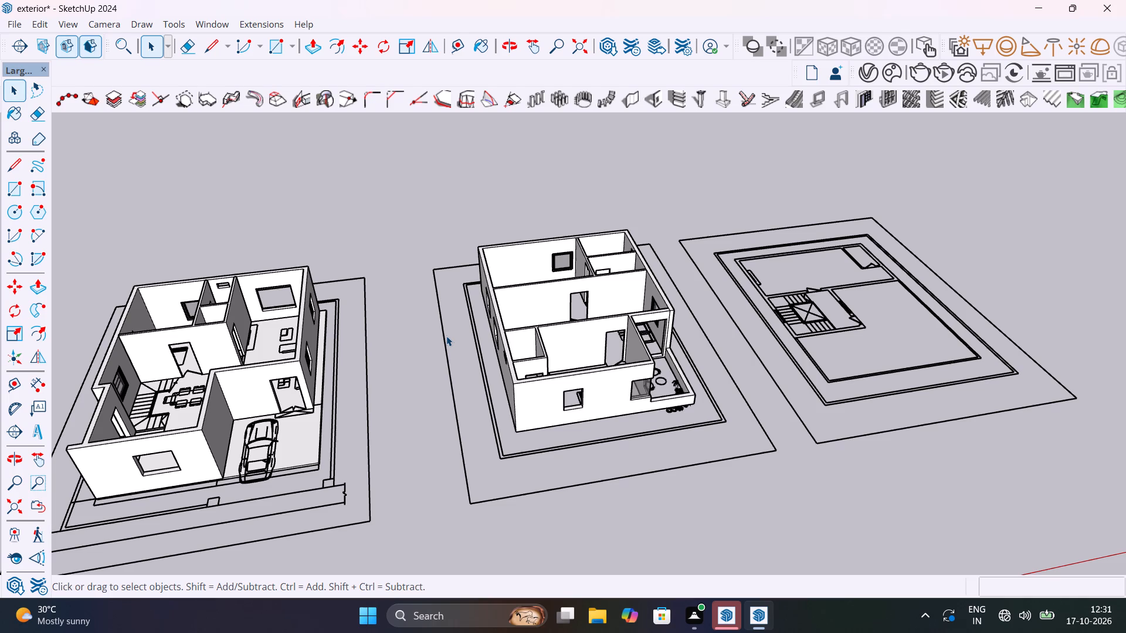
pyautogui.scroll(-2, 736, 388)
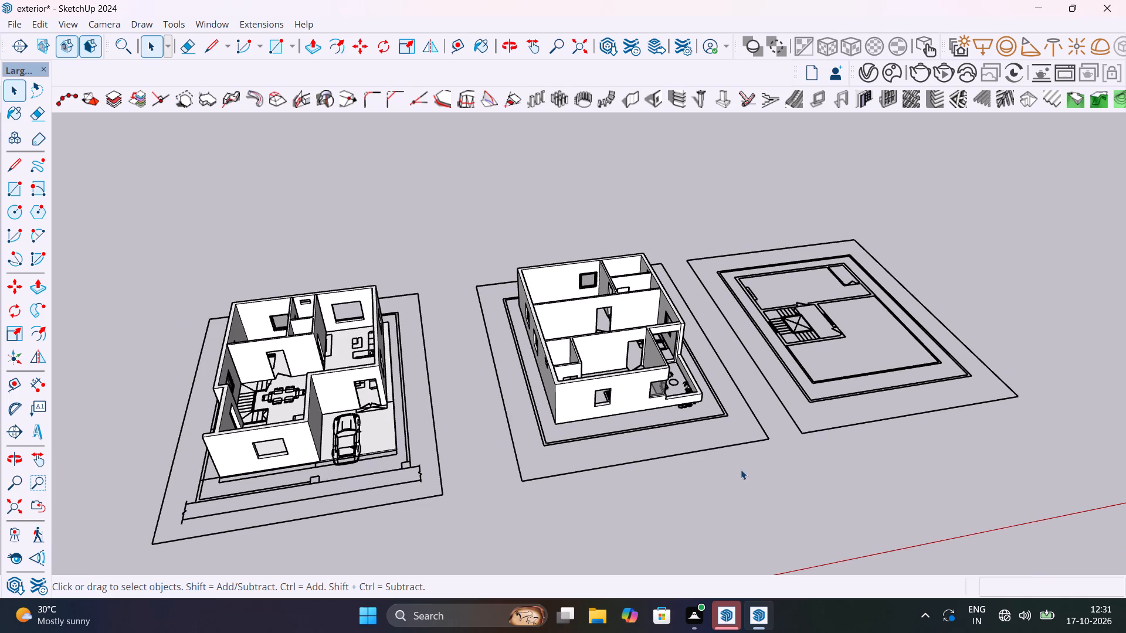
pyautogui.moveTo(741, 469); pyautogui.dragTo(638, 482)
pyautogui.moveTo(756, 499); pyautogui.dragTo(672, 583, button='middle')
pyautogui.scroll(-1, 687, 501)
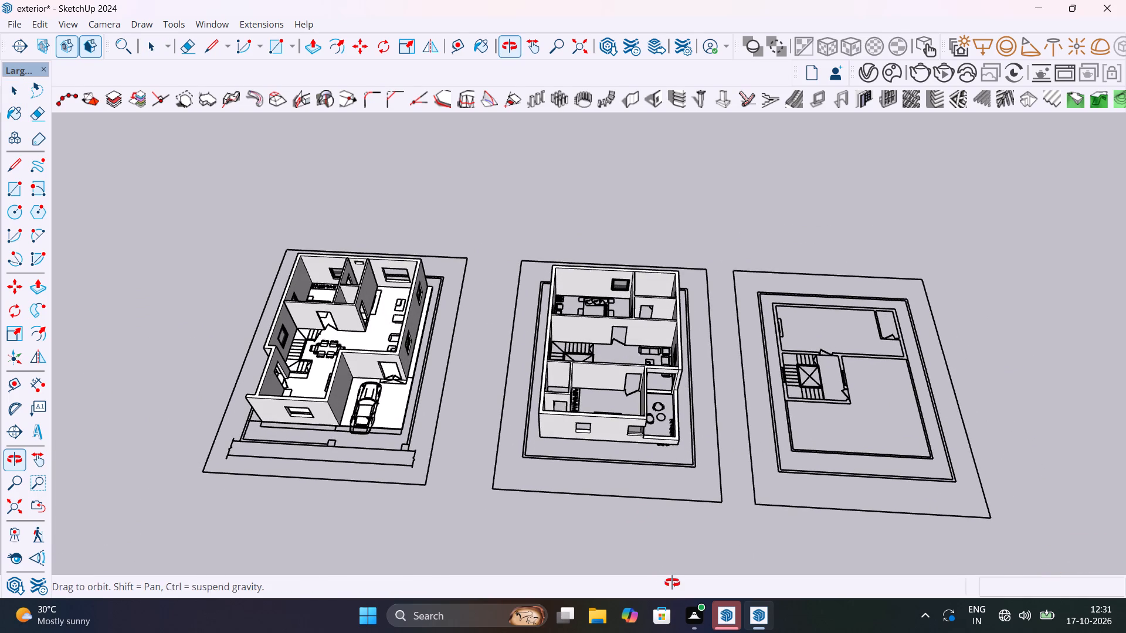
pyautogui.moveTo(672, 583); pyautogui.dragTo(672, 589, button='middle')
pyautogui.moveTo(728, 491); pyautogui.dragTo(768, 476, button='middle')
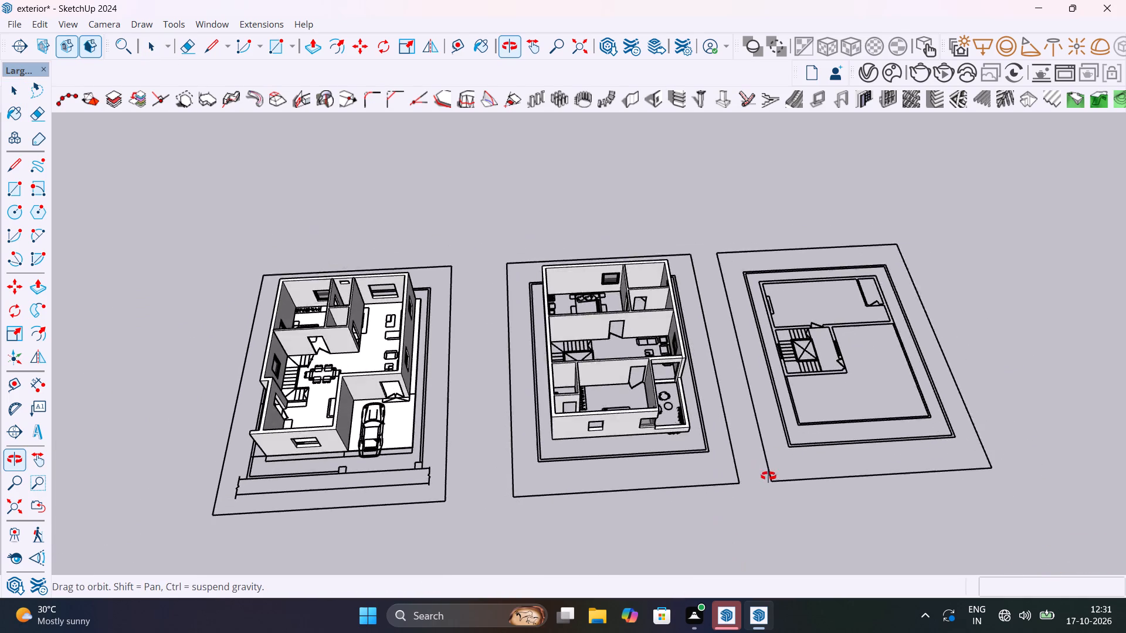
pyautogui.moveTo(768, 476); pyautogui.dragTo(711, 443, button='middle')
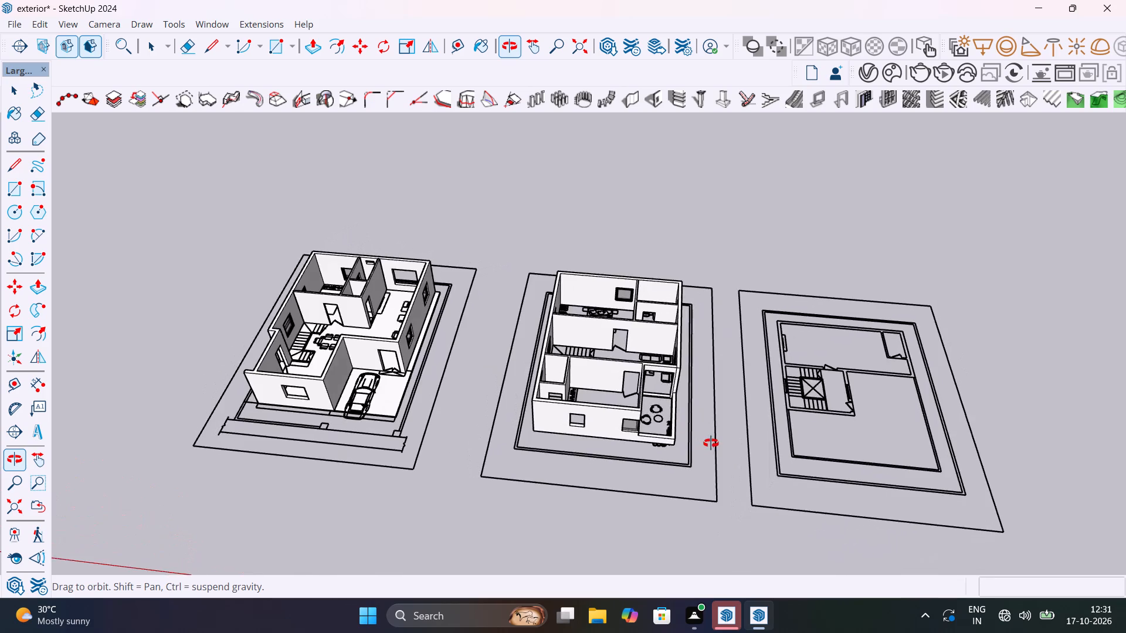
pyautogui.moveTo(711, 443); pyautogui.dragTo(799, 551, button='middle')
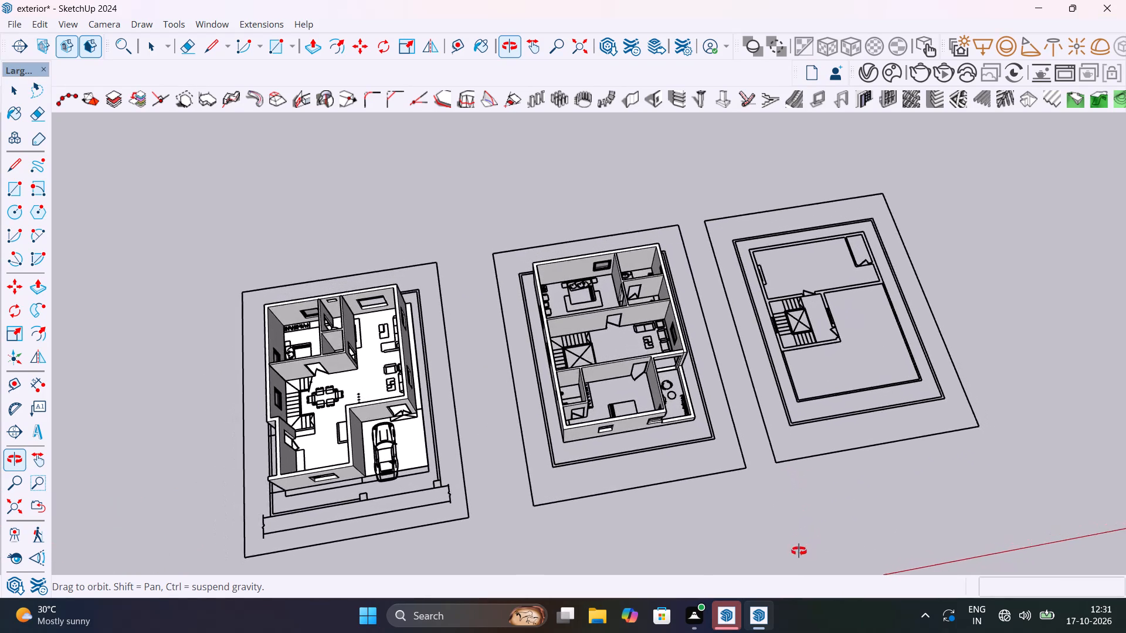
pyautogui.moveTo(799, 551); pyautogui.dragTo(789, 572, button='middle')
pyautogui.moveTo(758, 295); pyautogui.dragTo(707, 375, button='middle')
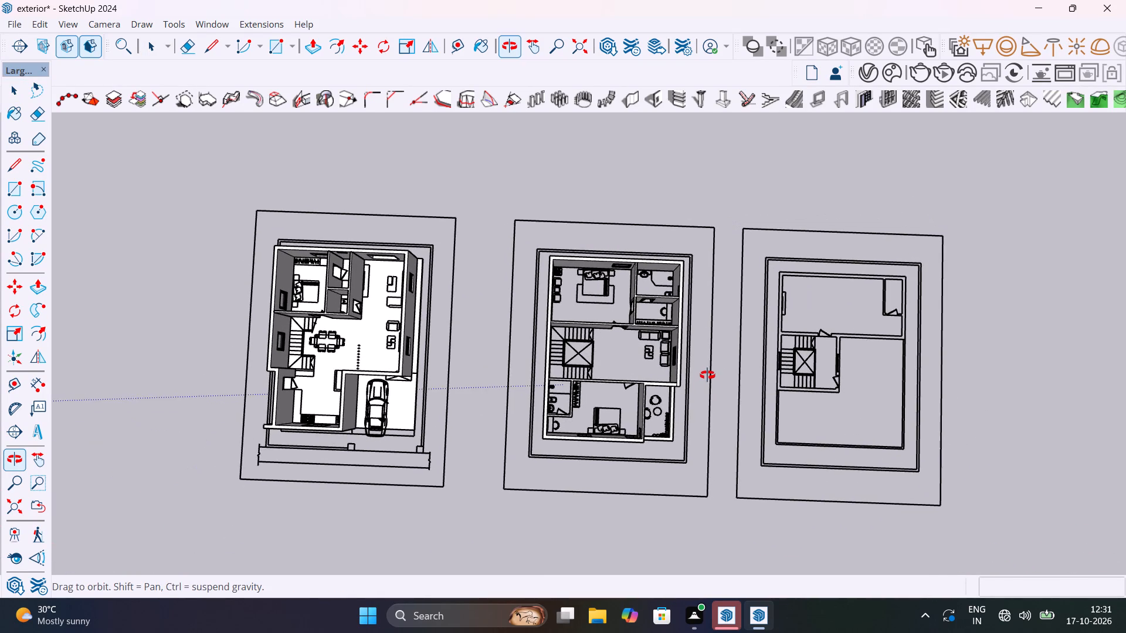
pyautogui.moveTo(707, 375); pyautogui.dragTo(692, 375, button='middle')
pyautogui.scroll(3, 692, 375)
pyautogui.scroll(-1, 692, 375)
pyautogui.moveTo(698, 377); pyautogui.dragTo(708, 383, button='middle')
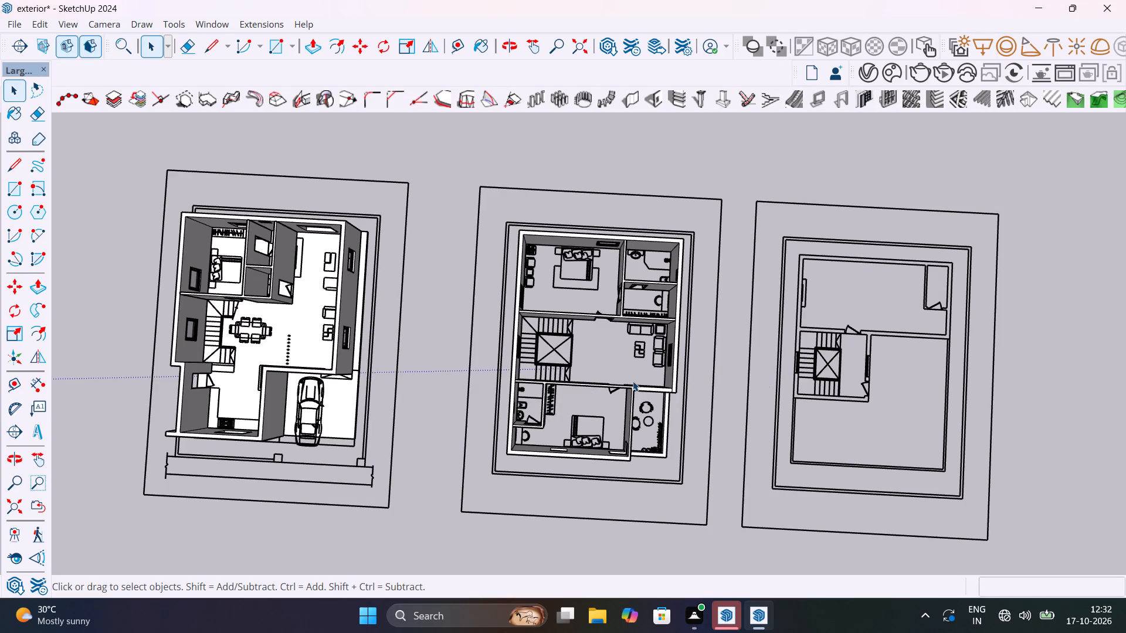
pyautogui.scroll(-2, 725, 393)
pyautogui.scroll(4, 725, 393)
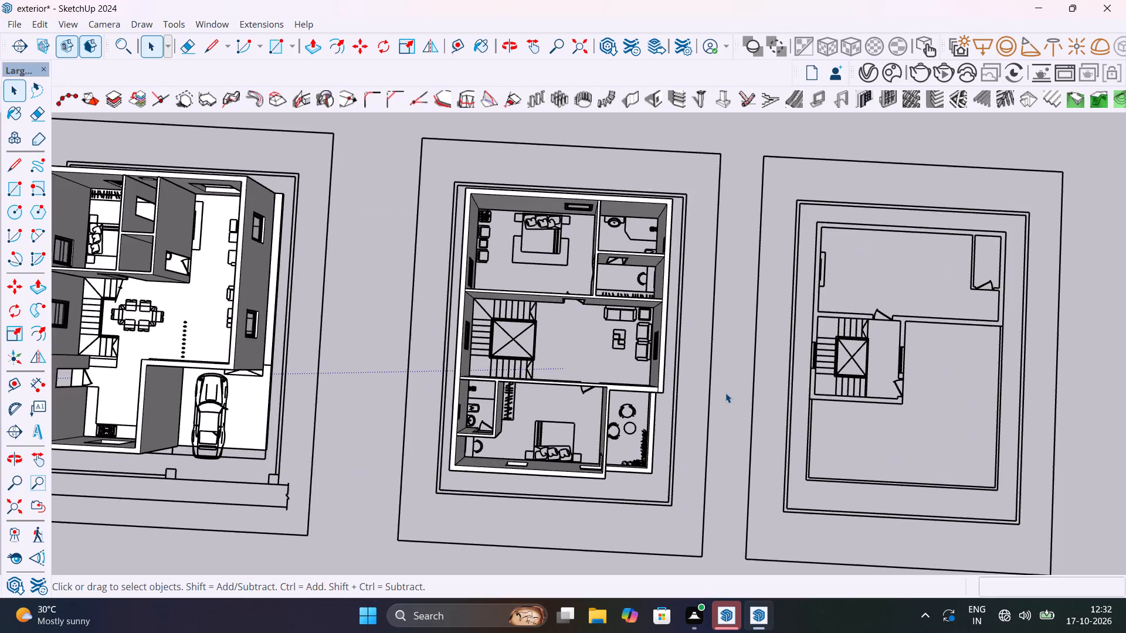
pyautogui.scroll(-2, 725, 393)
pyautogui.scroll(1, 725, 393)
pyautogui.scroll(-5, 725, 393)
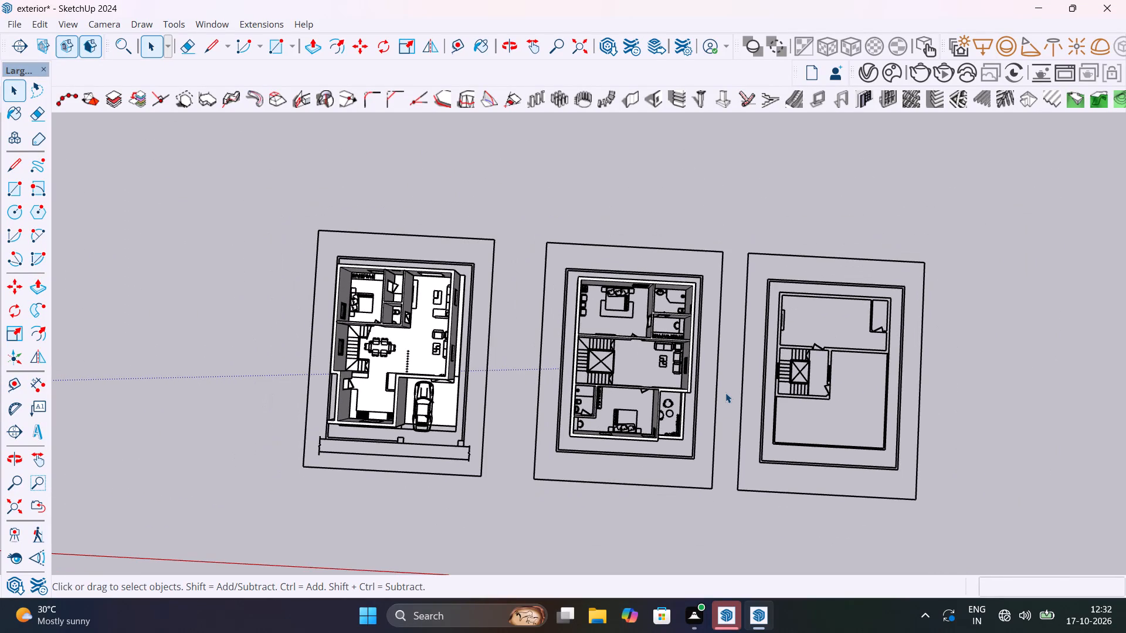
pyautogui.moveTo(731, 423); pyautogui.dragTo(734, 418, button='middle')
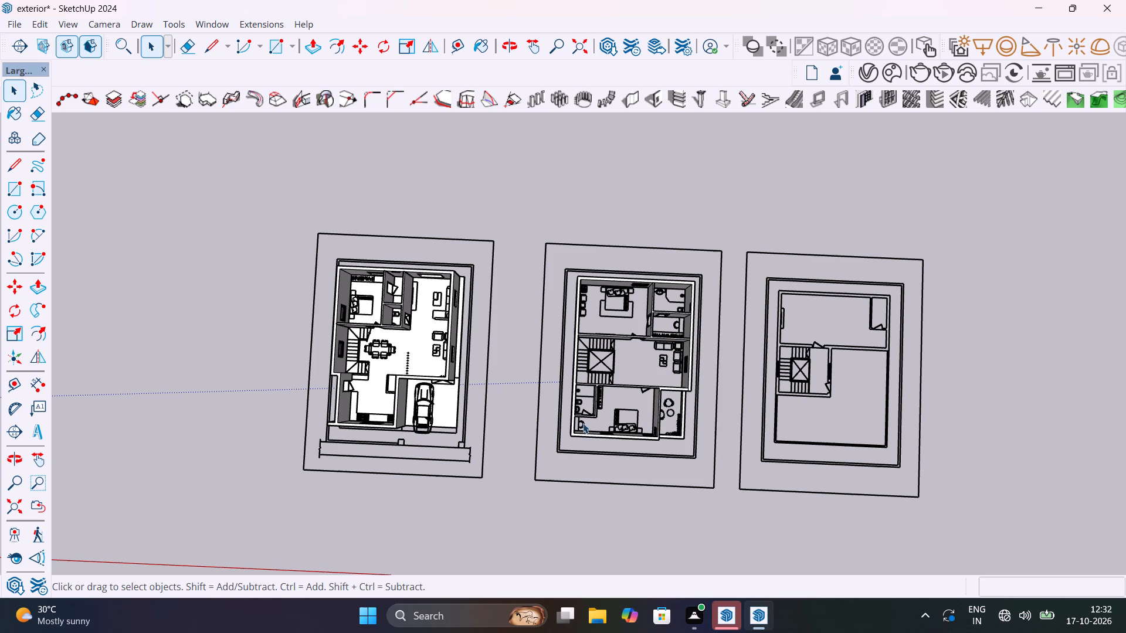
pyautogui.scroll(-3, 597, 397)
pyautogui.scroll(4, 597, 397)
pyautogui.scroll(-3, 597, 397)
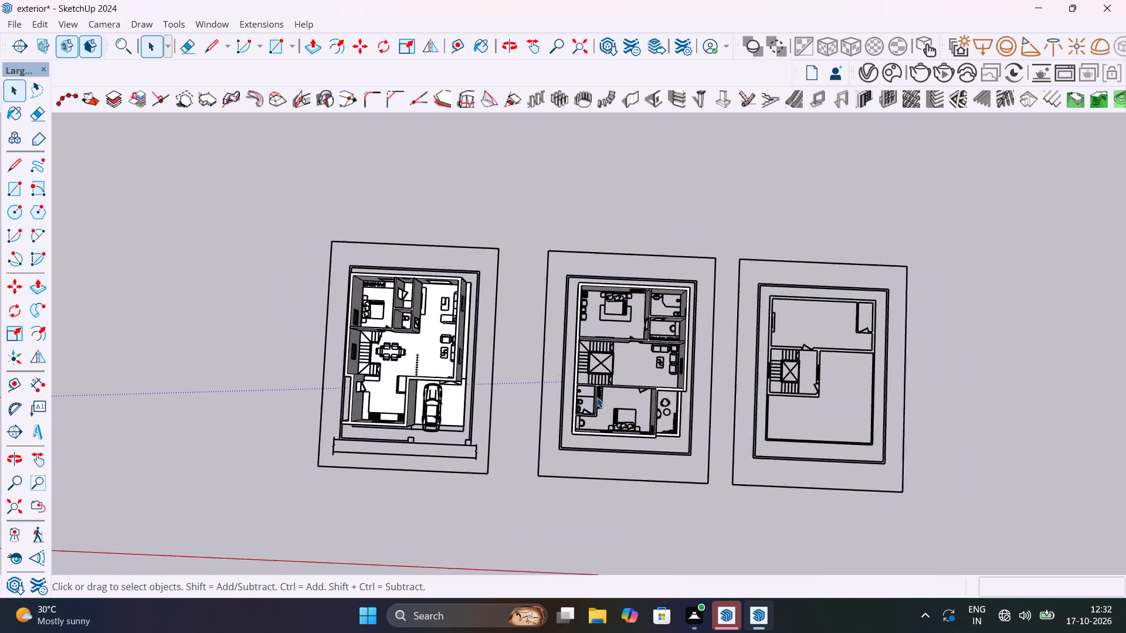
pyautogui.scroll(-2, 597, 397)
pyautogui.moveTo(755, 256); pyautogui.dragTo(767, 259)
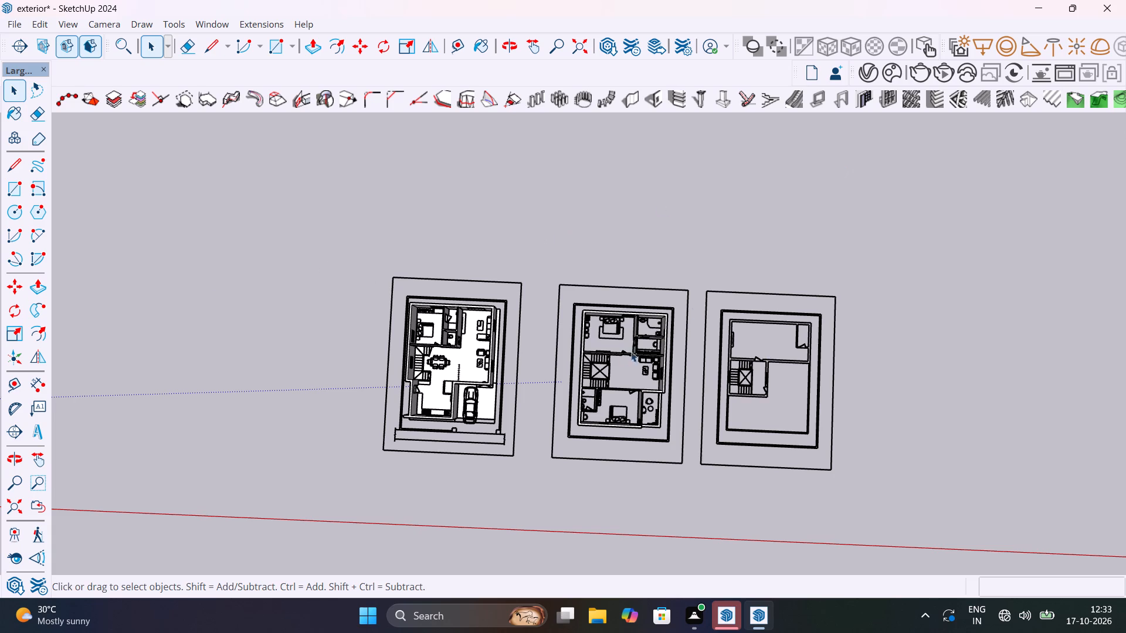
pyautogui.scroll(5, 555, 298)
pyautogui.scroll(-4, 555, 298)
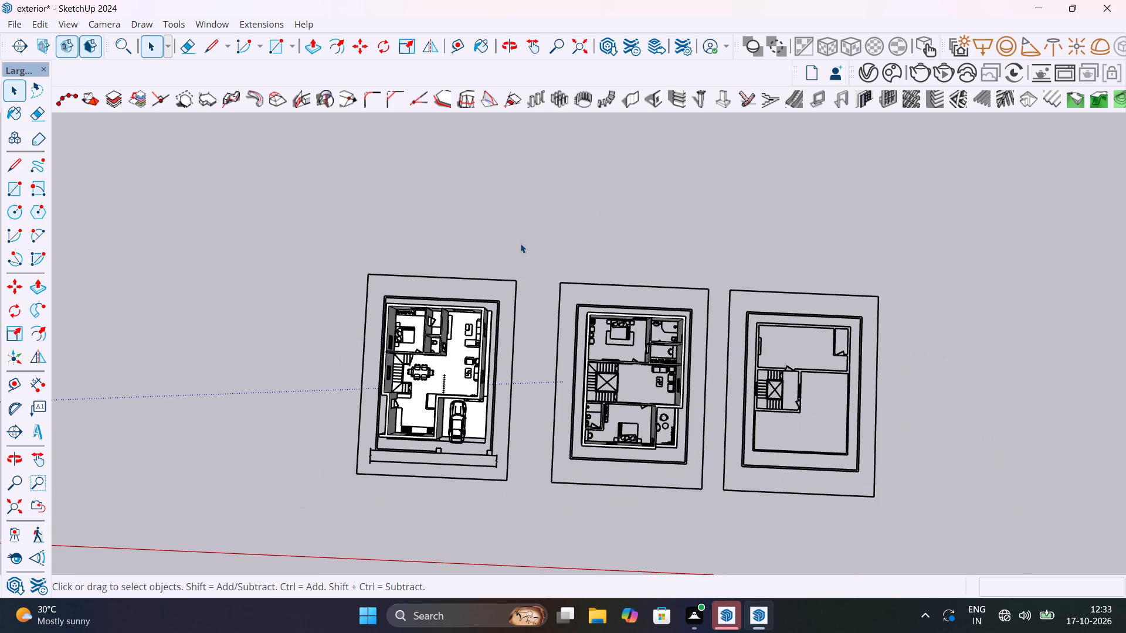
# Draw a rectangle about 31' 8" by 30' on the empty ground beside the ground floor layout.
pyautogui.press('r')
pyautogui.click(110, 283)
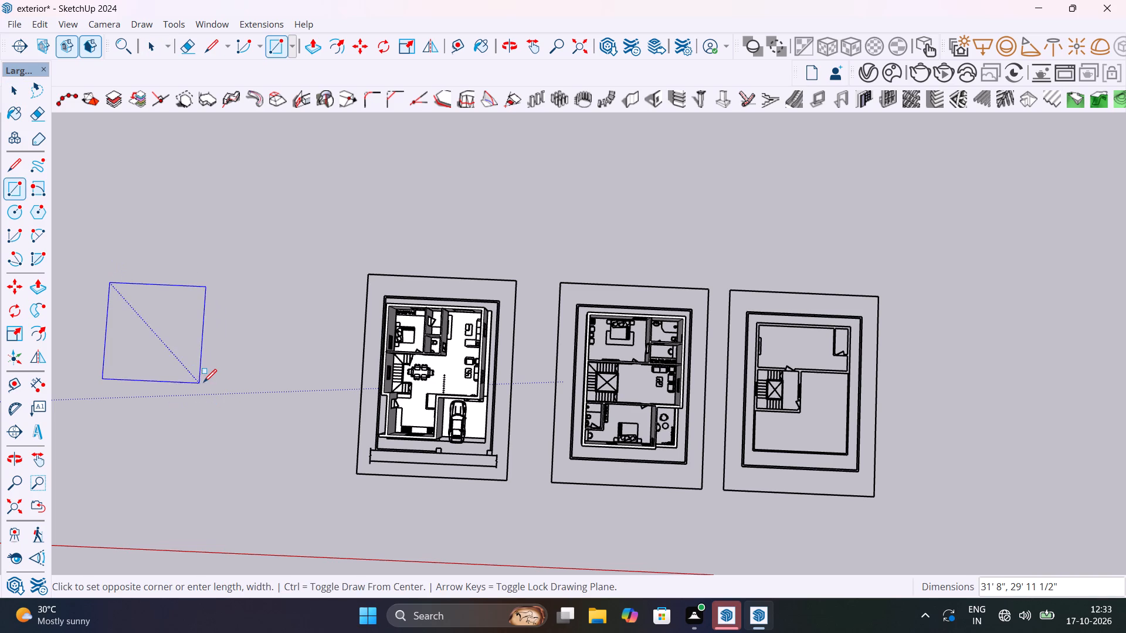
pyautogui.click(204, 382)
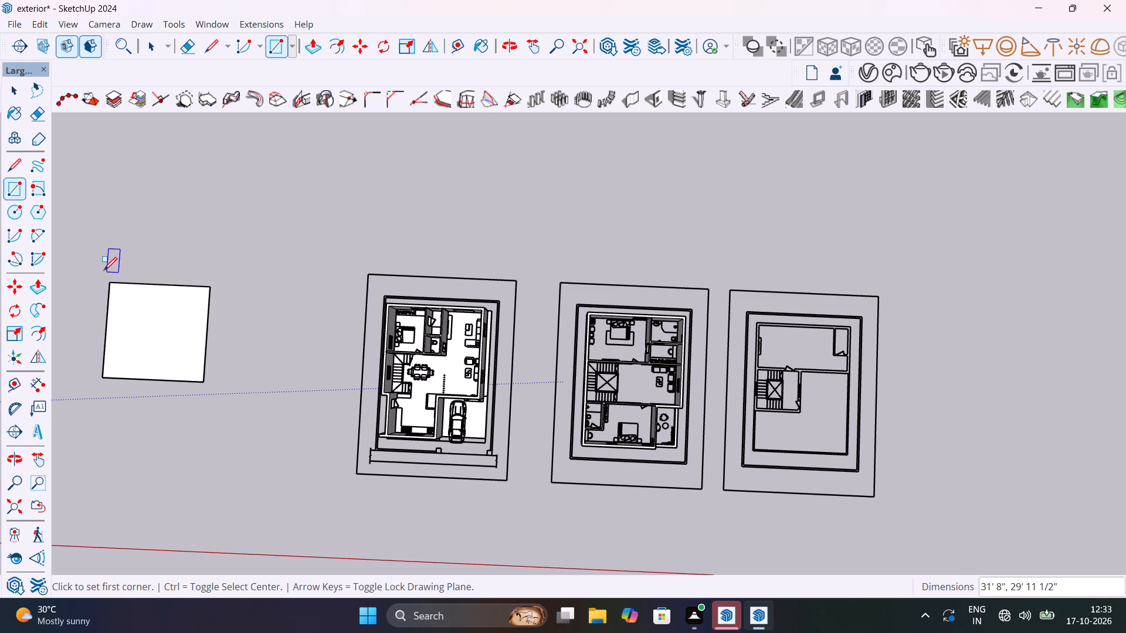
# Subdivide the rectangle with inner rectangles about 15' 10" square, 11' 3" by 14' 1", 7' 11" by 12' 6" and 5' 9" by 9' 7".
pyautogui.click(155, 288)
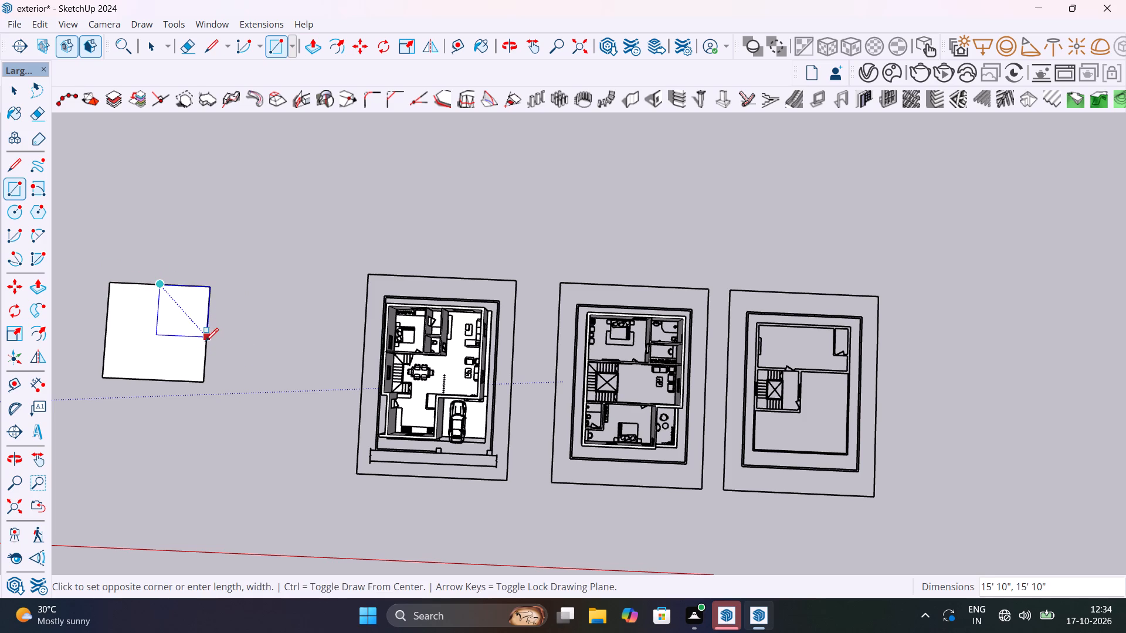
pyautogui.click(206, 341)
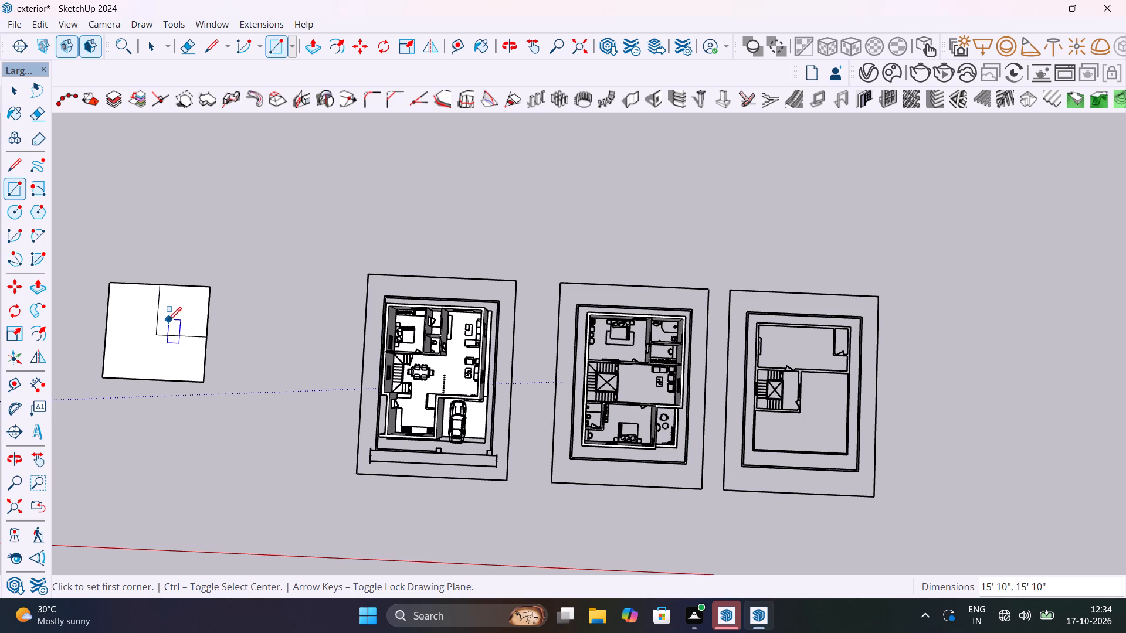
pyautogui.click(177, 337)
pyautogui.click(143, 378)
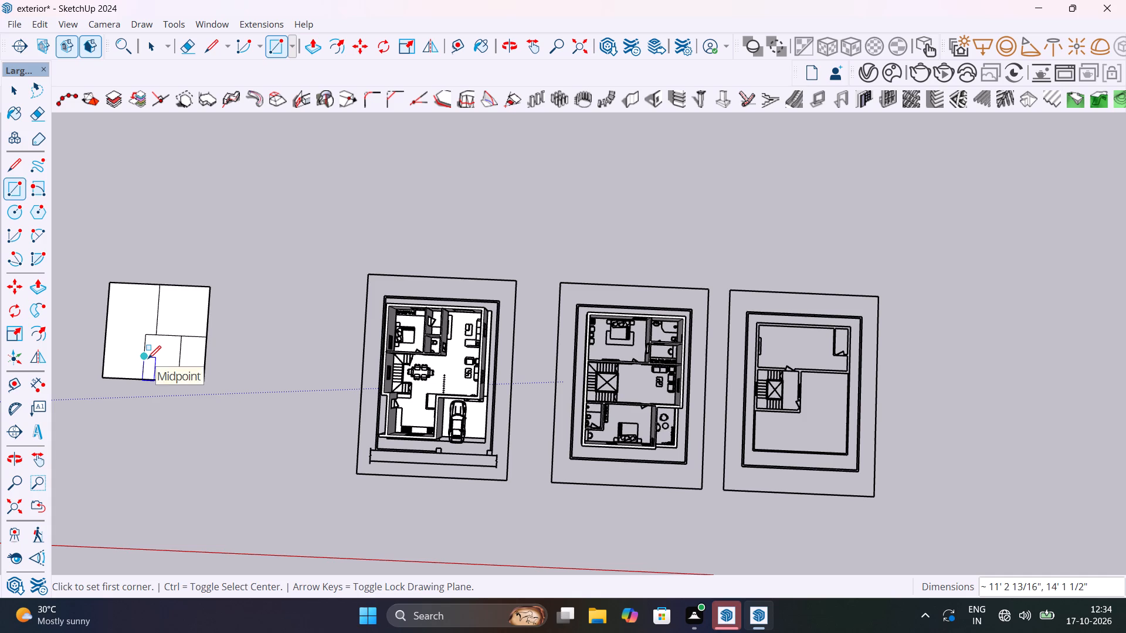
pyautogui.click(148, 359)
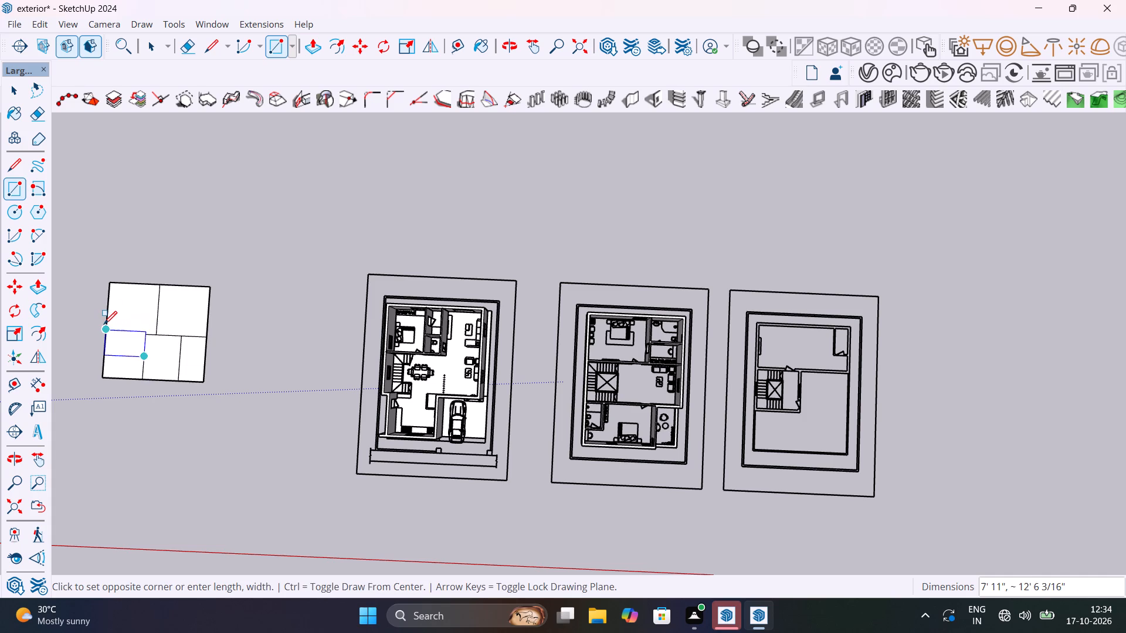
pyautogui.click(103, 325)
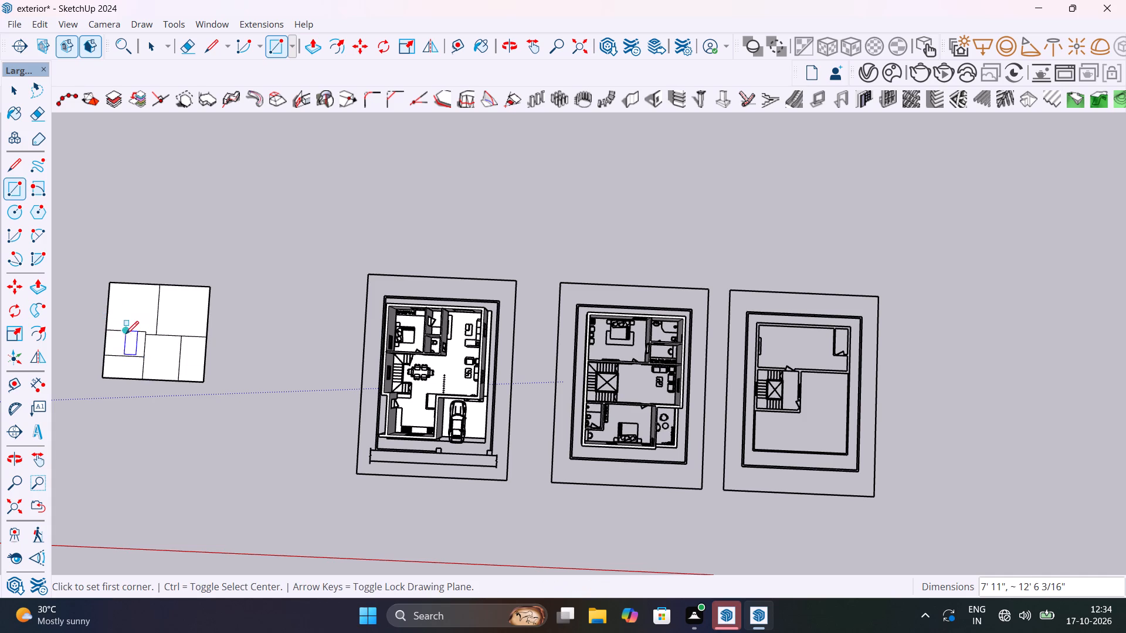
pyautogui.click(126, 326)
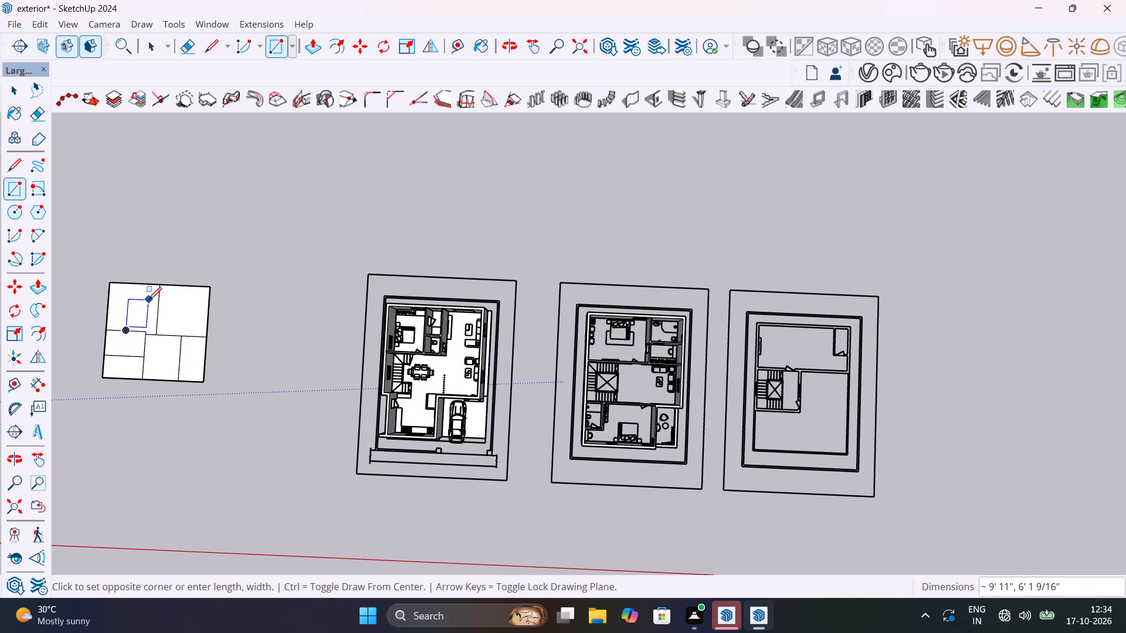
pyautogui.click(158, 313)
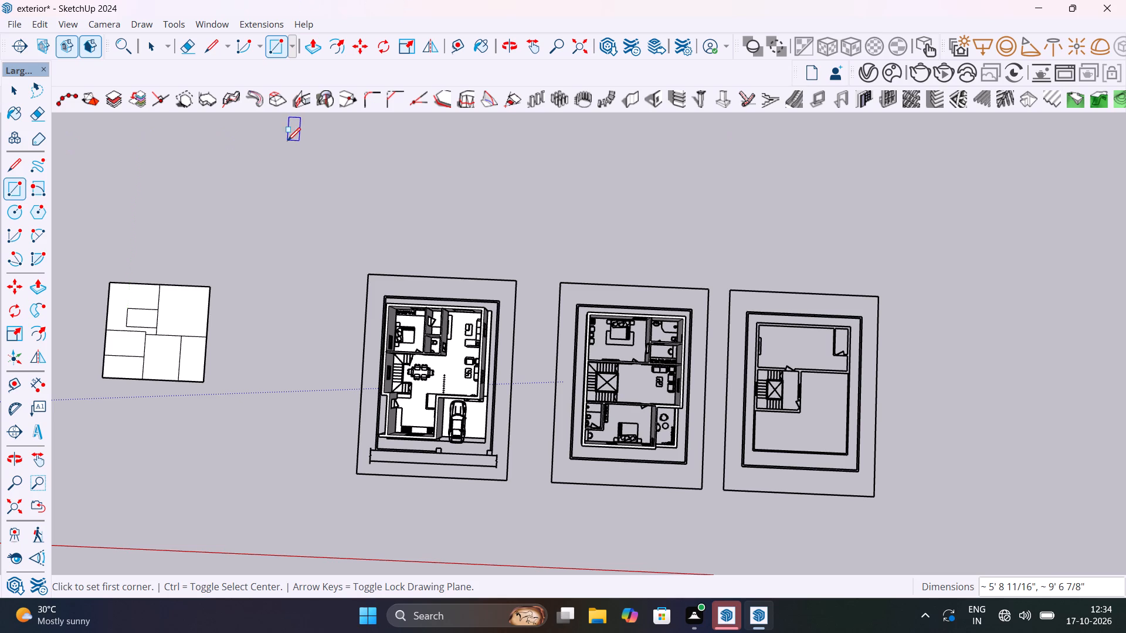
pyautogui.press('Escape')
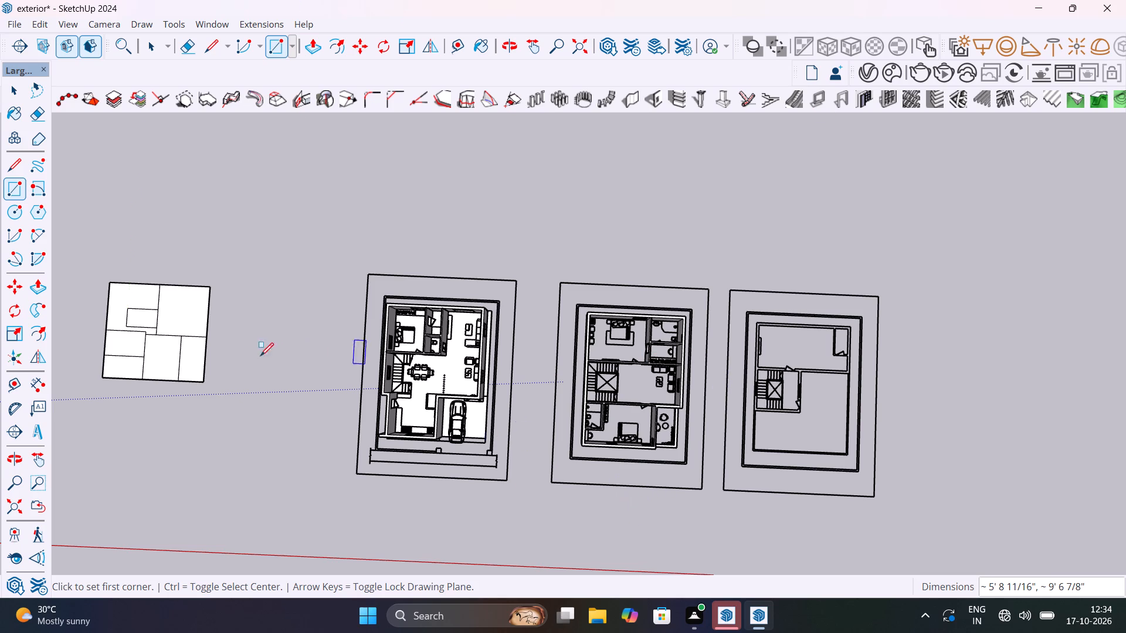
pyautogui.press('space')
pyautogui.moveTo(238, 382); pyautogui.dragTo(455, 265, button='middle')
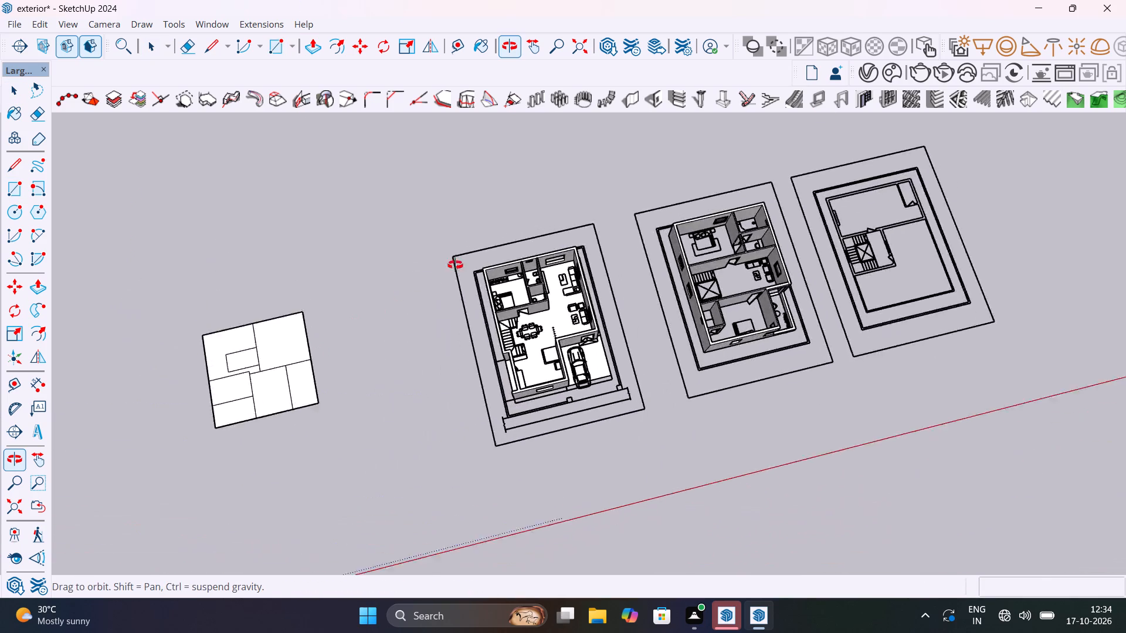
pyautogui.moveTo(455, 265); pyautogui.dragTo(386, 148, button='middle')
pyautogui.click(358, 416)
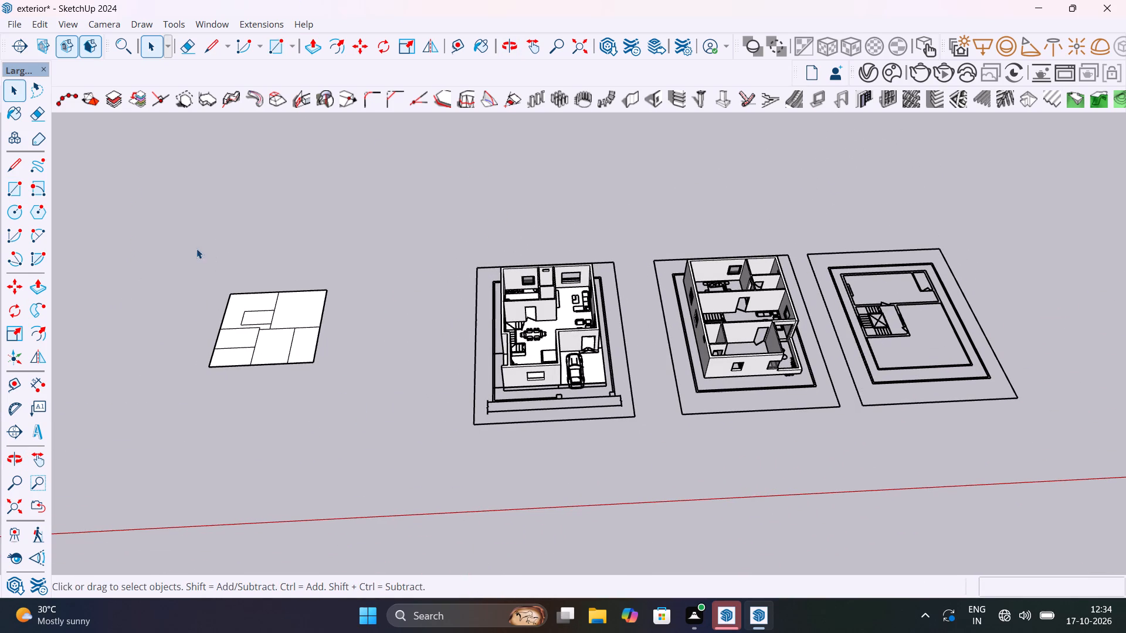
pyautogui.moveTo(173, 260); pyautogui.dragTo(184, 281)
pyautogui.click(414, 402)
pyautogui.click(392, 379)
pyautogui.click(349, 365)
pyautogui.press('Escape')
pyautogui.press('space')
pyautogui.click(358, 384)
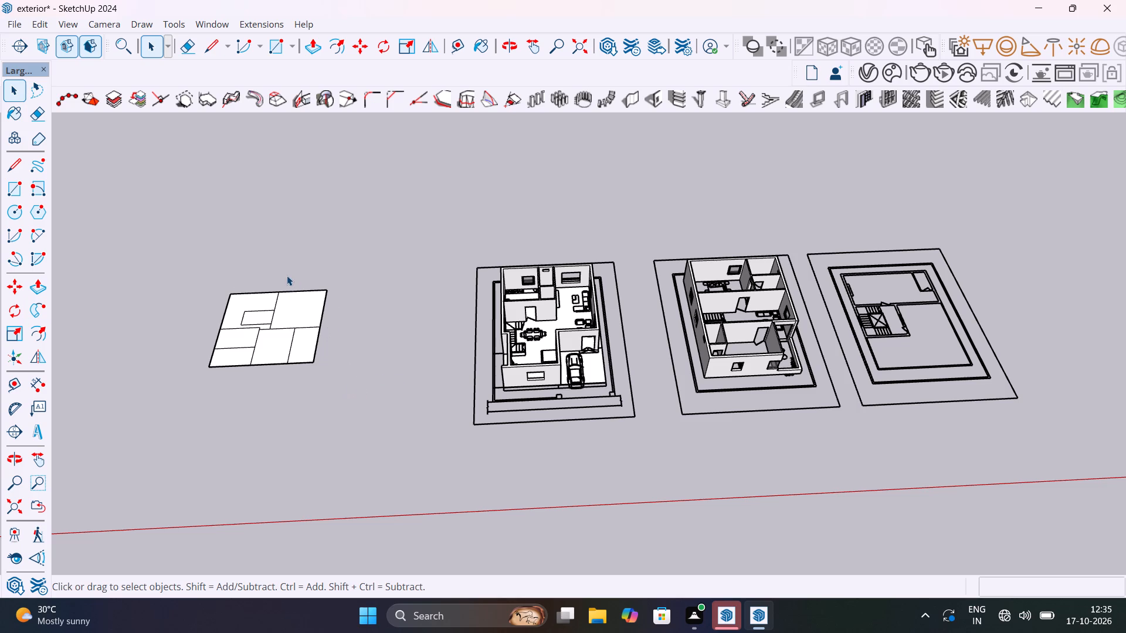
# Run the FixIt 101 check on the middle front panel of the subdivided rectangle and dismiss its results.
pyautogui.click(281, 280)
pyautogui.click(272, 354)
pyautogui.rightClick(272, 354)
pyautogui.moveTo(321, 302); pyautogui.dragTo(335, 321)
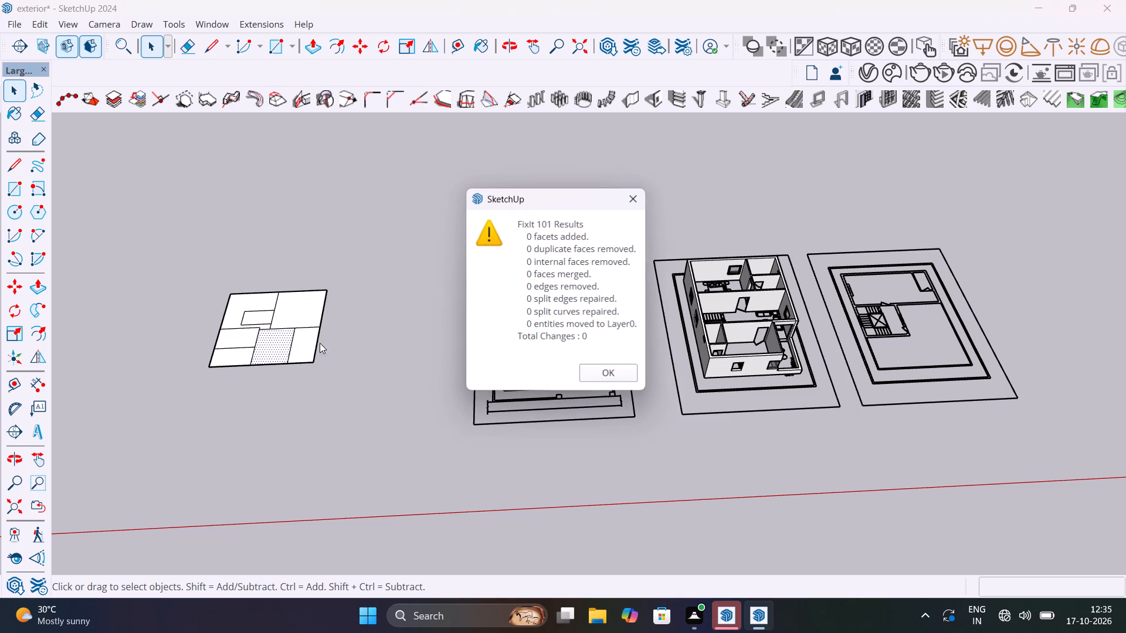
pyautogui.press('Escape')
# Delete the subdivided rectangle and its leftover front edge from the ground beside the ground floor layout.
pyautogui.moveTo(355, 357); pyautogui.dragTo(218, 268)
pyautogui.press('Delete')
pyautogui.moveTo(344, 359); pyautogui.dragTo(151, 375)
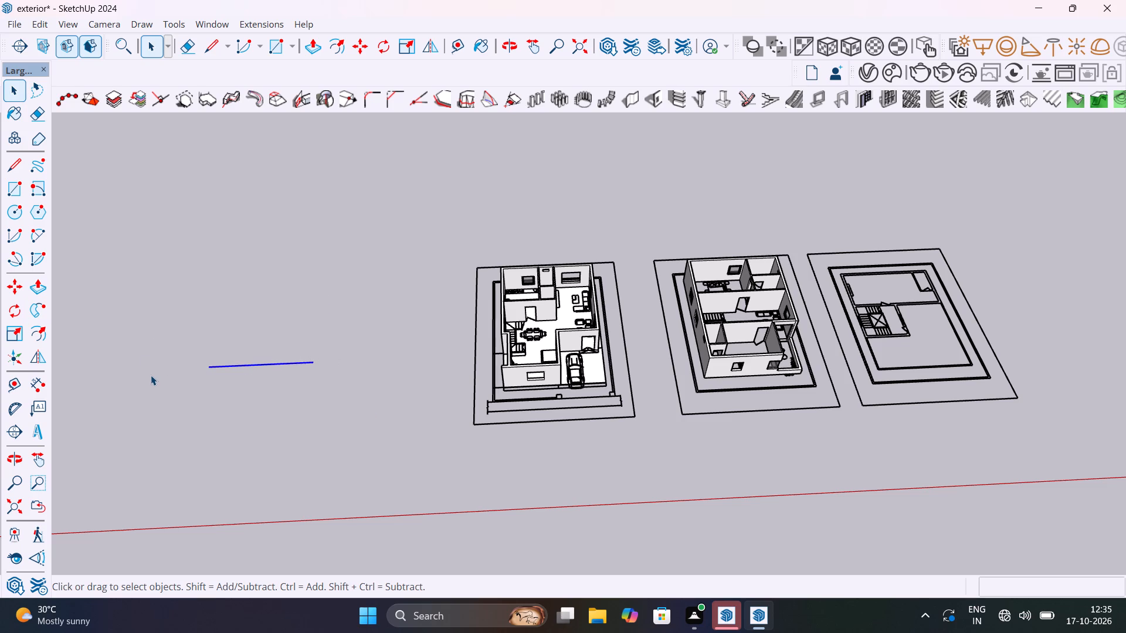
pyautogui.press('Delete')
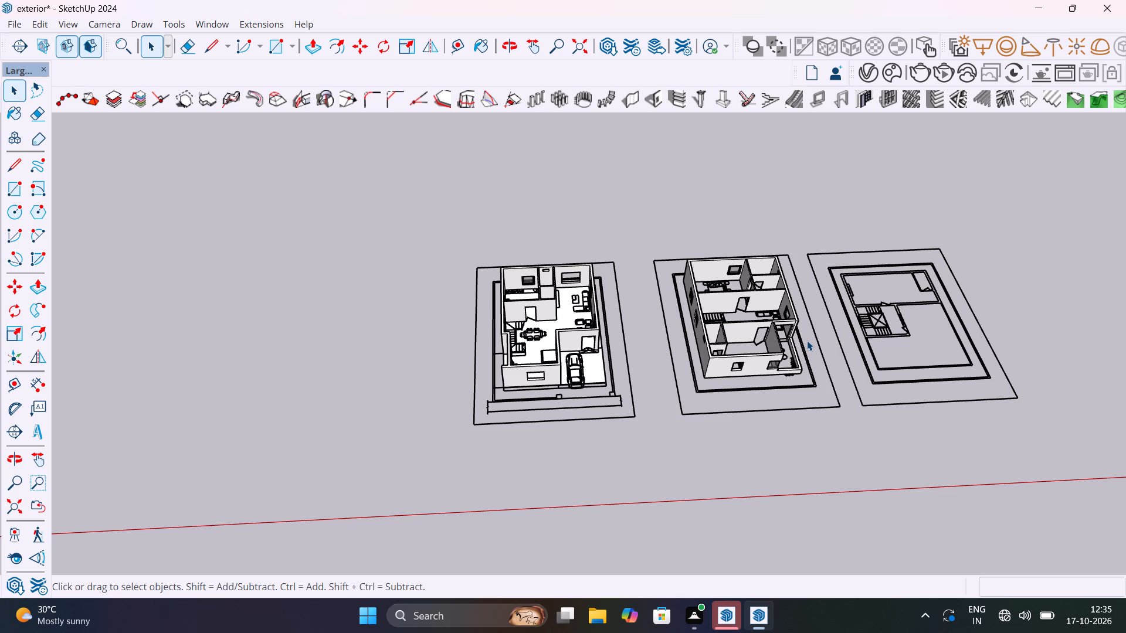
# Draw a 19' by 45' rectangle on the empty ground well away from the ground floor layout.
pyautogui.scroll(11, 595, 341)
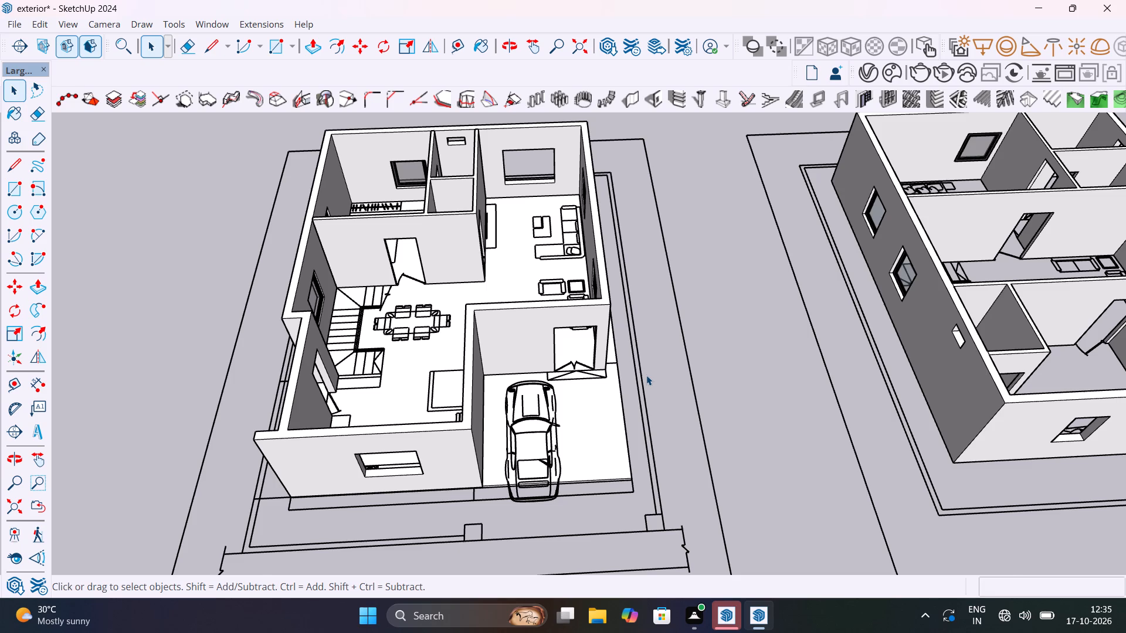
pyautogui.scroll(-7, 646, 375)
pyautogui.keyDown('shift'); pyautogui.moveTo(727, 379); pyautogui.dragTo(849, 296, button='middle'); pyautogui.keyUp('shift')
pyautogui.scroll(-3, 847, 348)
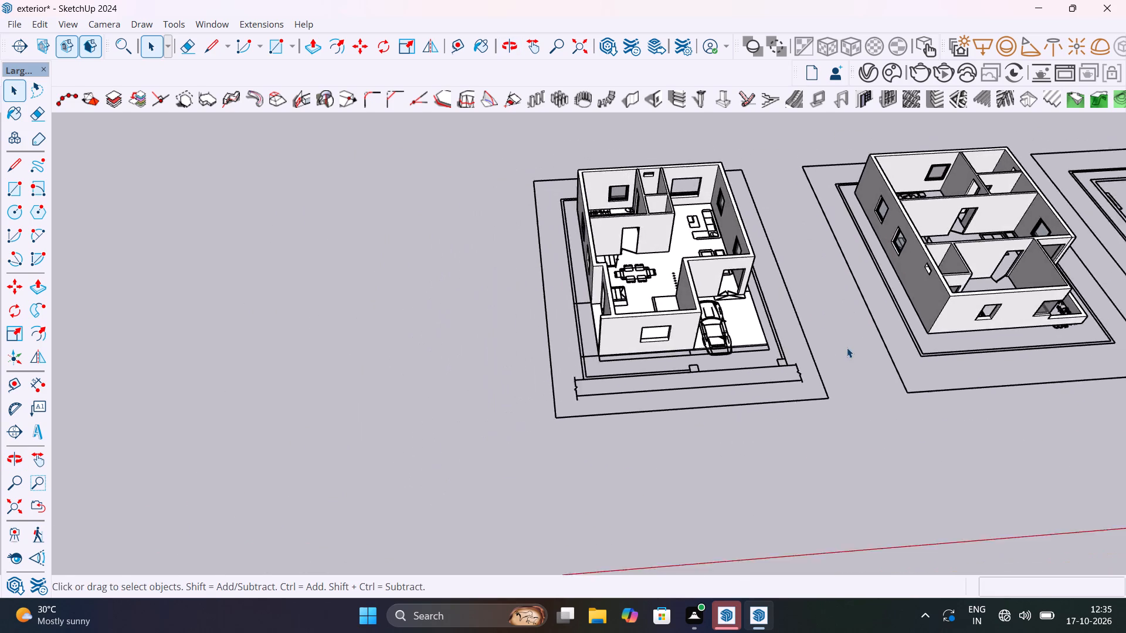
pyautogui.scroll(-12, 847, 348)
pyautogui.scroll(9, 549, 324)
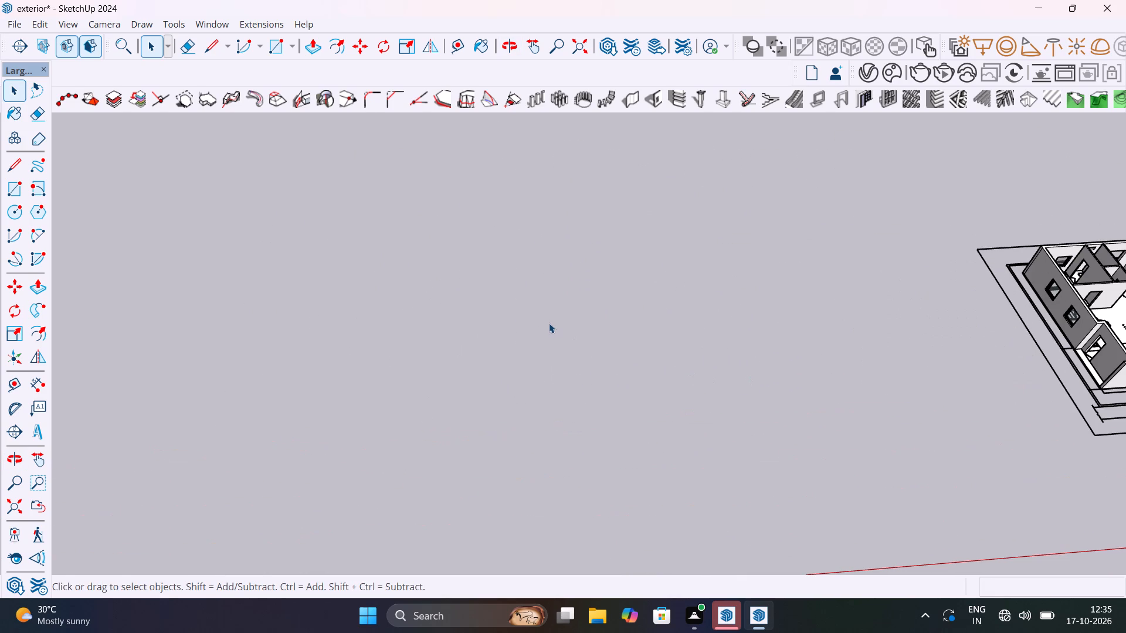
pyautogui.press('r')
pyautogui.click(500, 436)
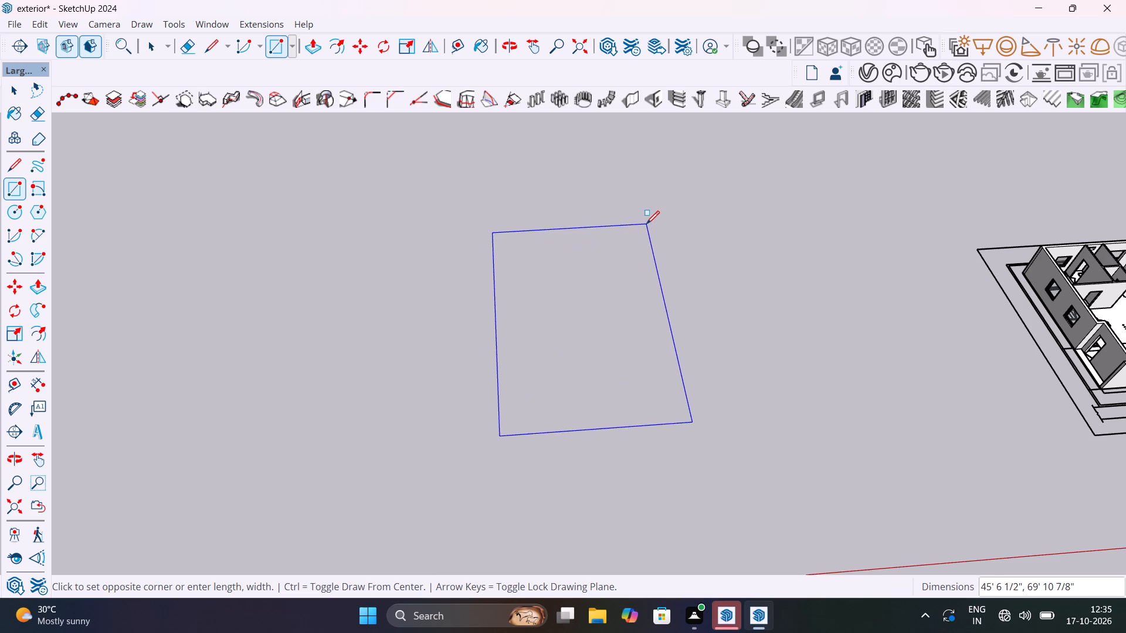
pyautogui.write('19')
pyautogui.press("'")
pyautogui.write('45')
pyautogui.press("'")
pyautogui.press('BackSpace')
pyautogui.press('BackSpace')
pyautogui.press('BackSpace')
pyautogui.press(',')
pyautogui.write("45'")
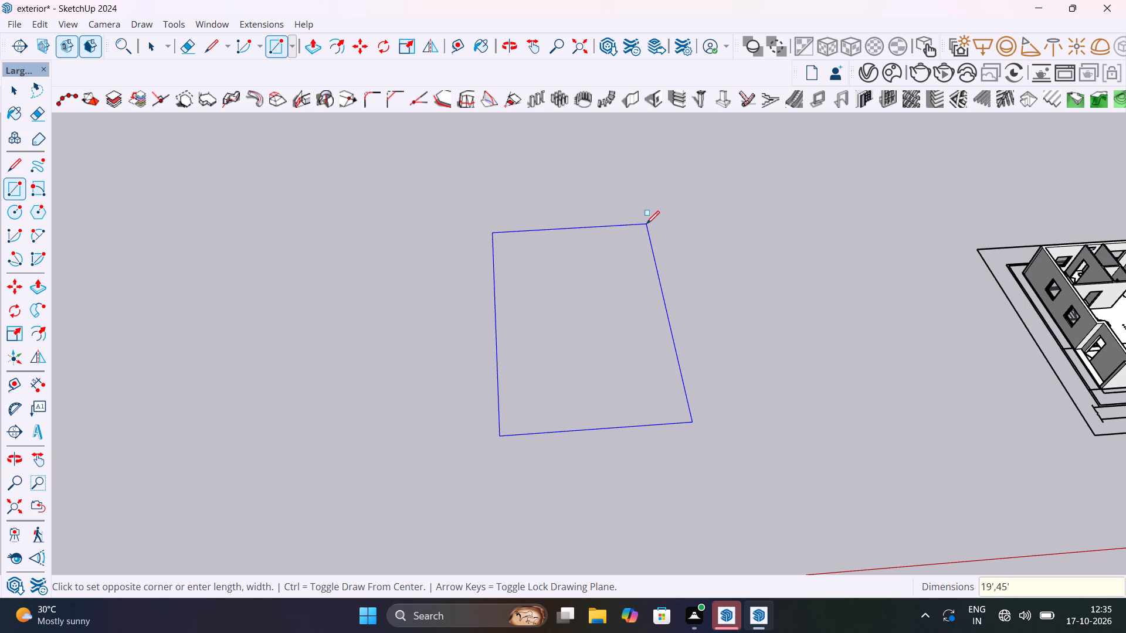
pyautogui.press('Return')
pyautogui.press('space')
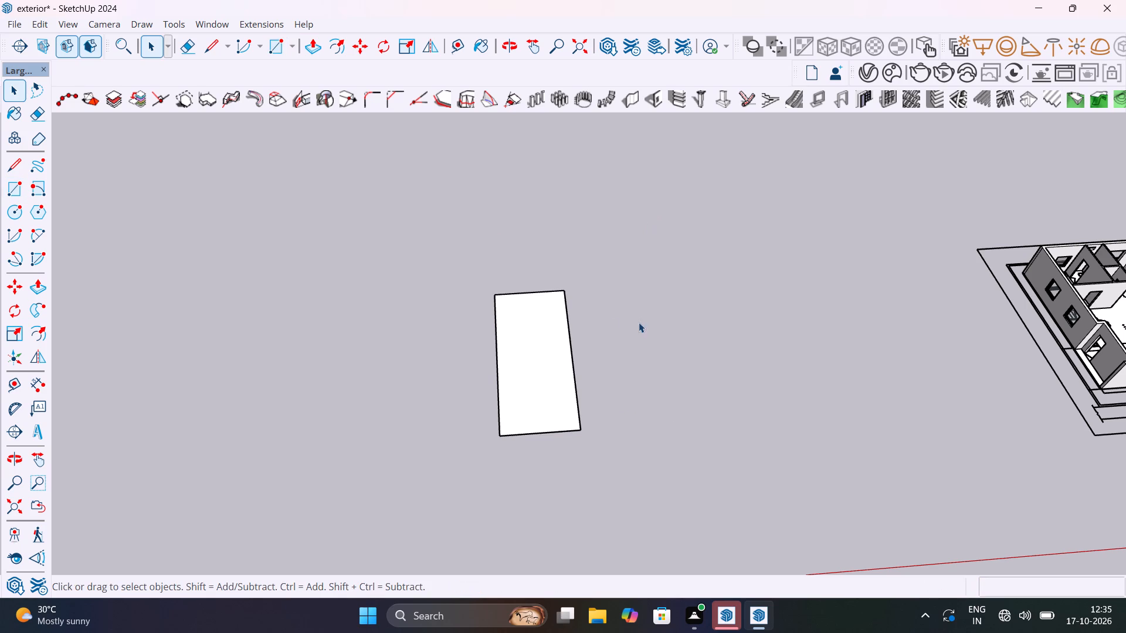
# Place guides 9" inside the rectangle's far short edge and both of its long edges.
pyautogui.scroll(9, 595, 332)
pyautogui.keyDown('shift'); pyautogui.moveTo(636, 336); pyautogui.dragTo(830, 331, button='middle'); pyautogui.keyUp('shift')
pyautogui.scroll(6, 732, 261)
pyautogui.press('t')
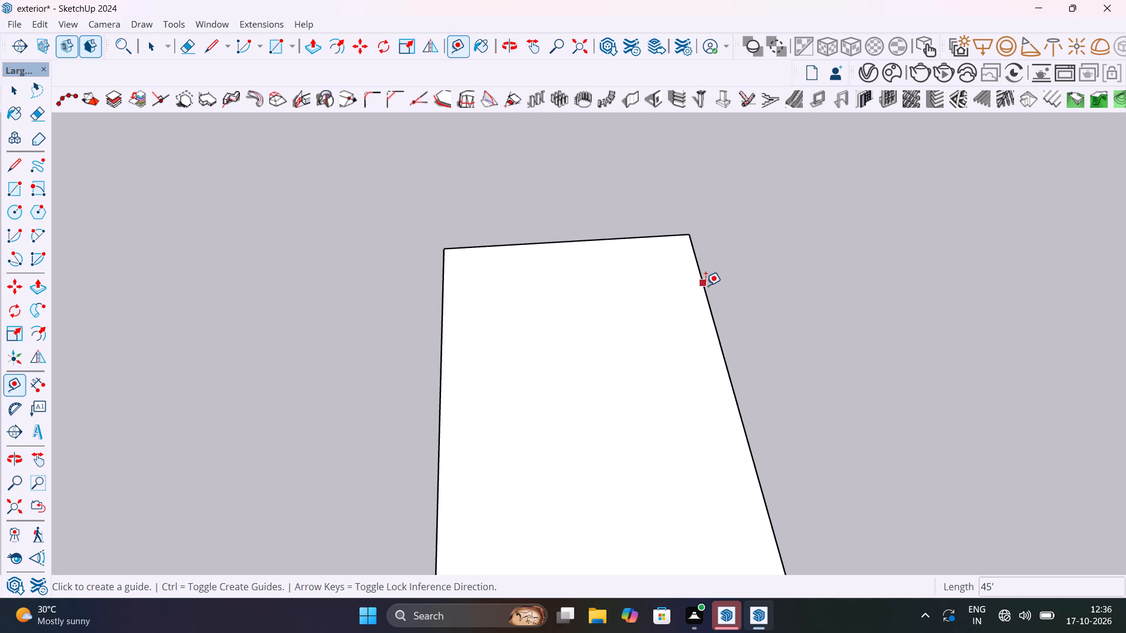
pyautogui.click(706, 285)
pyautogui.press('Escape')
pyautogui.click(700, 285)
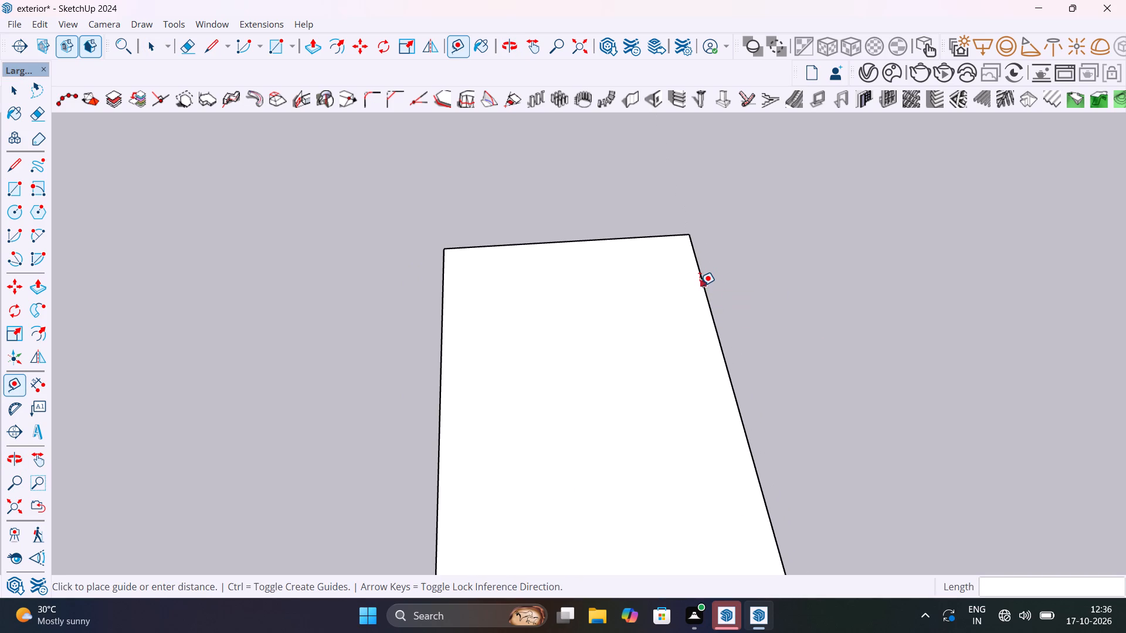
pyautogui.write('9"')
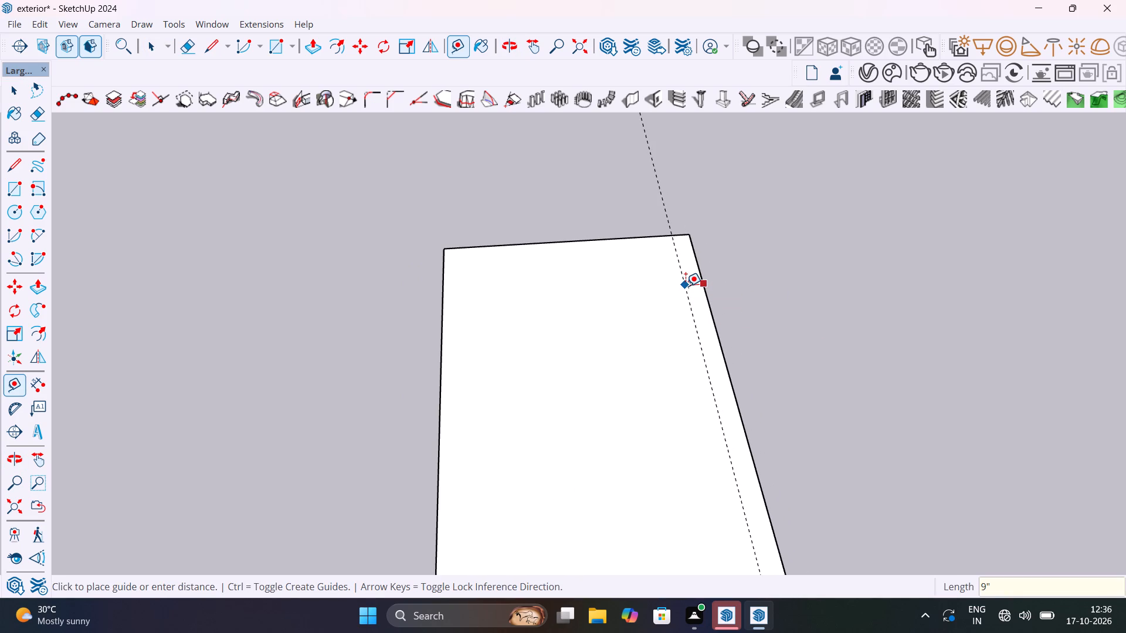
pyautogui.press('Return')
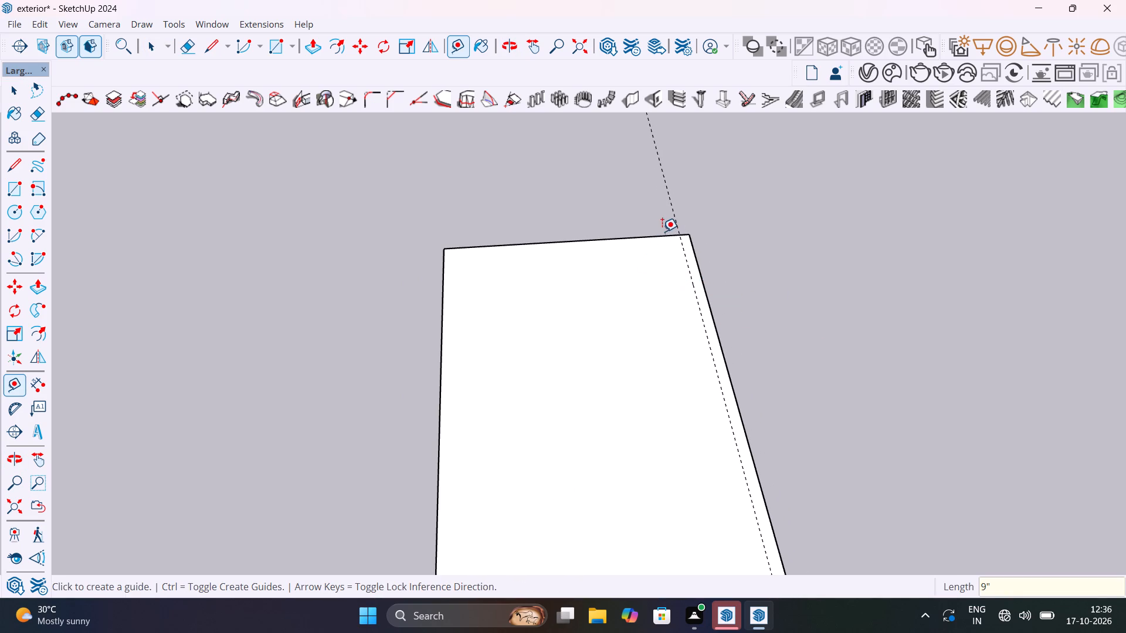
pyautogui.click(661, 237)
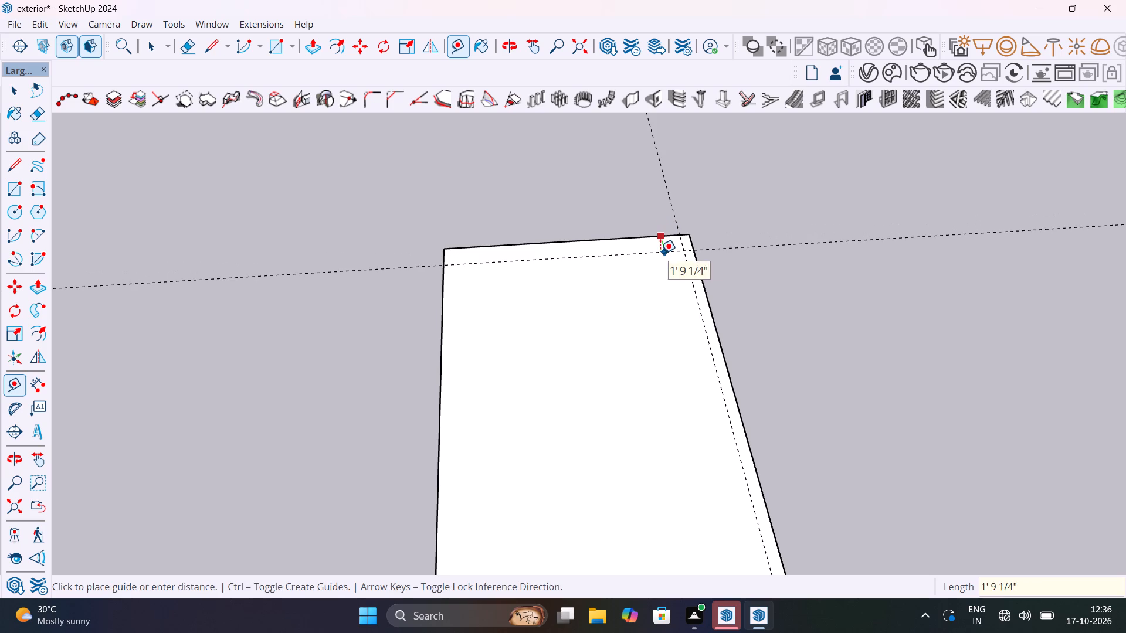
pyautogui.write('9"')
pyautogui.press('Return')
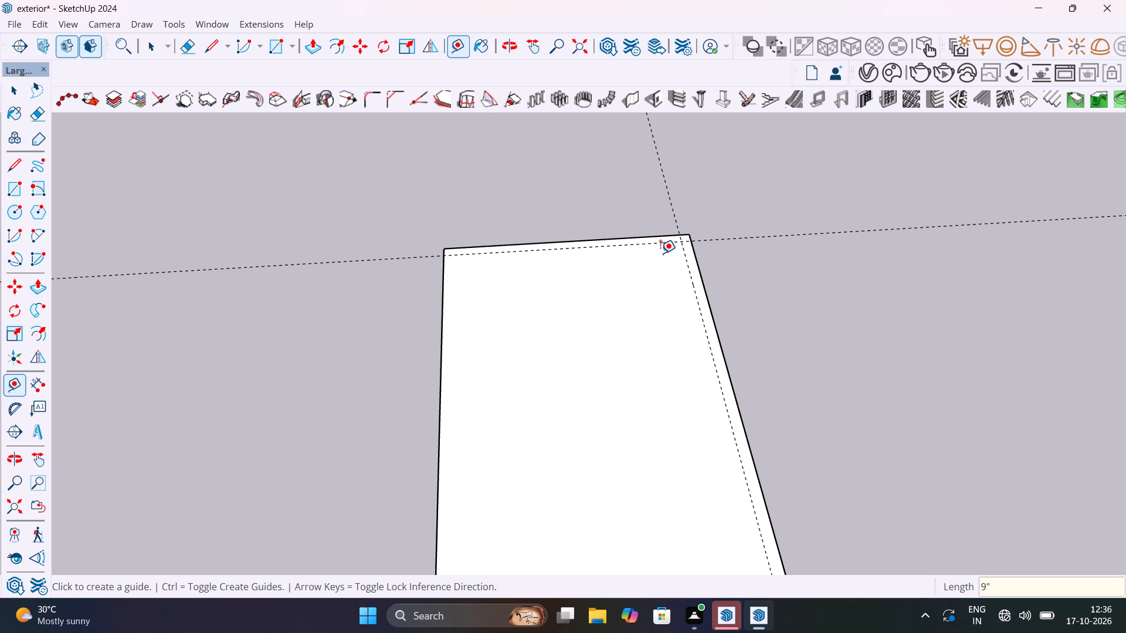
pyautogui.click(694, 295)
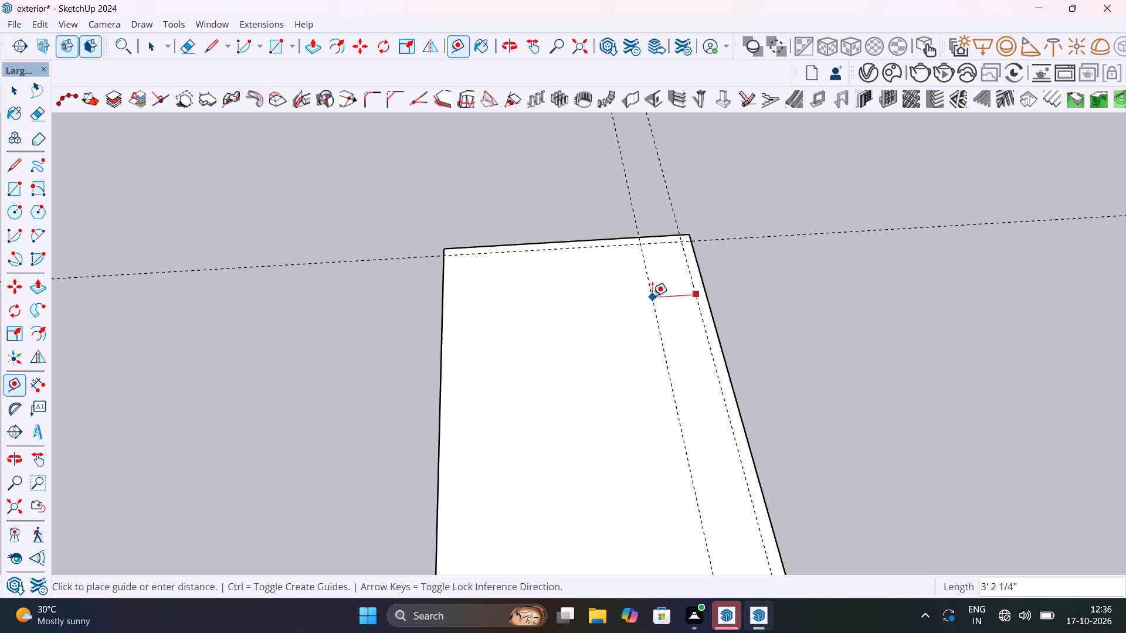
pyautogui.press('Escape')
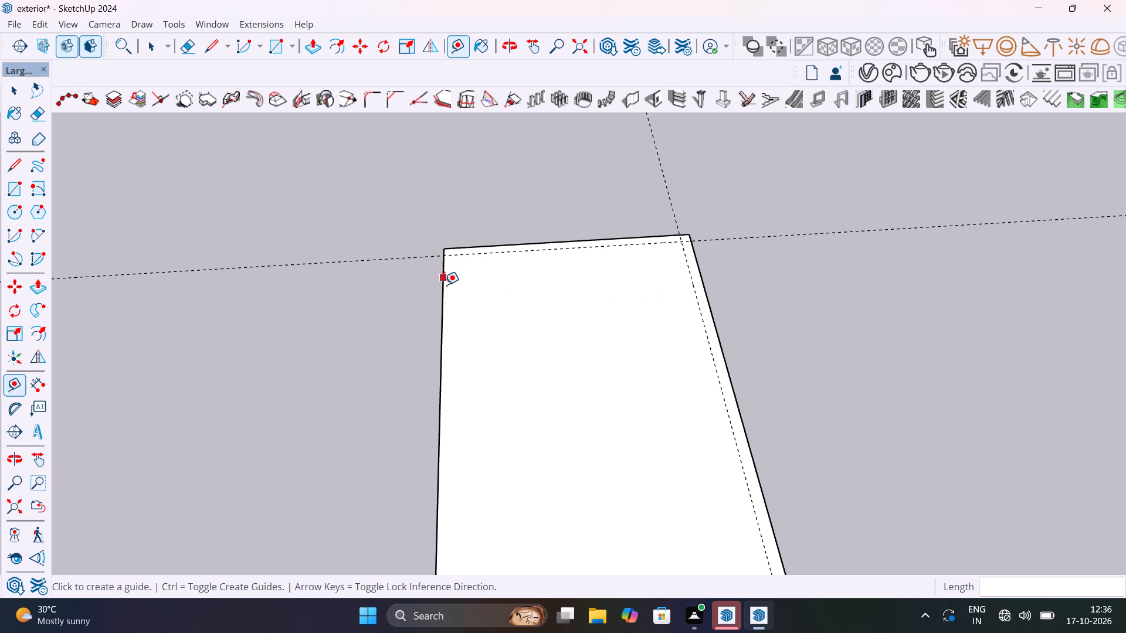
pyautogui.click(446, 288)
pyautogui.write('9"')
pyautogui.press('Return')
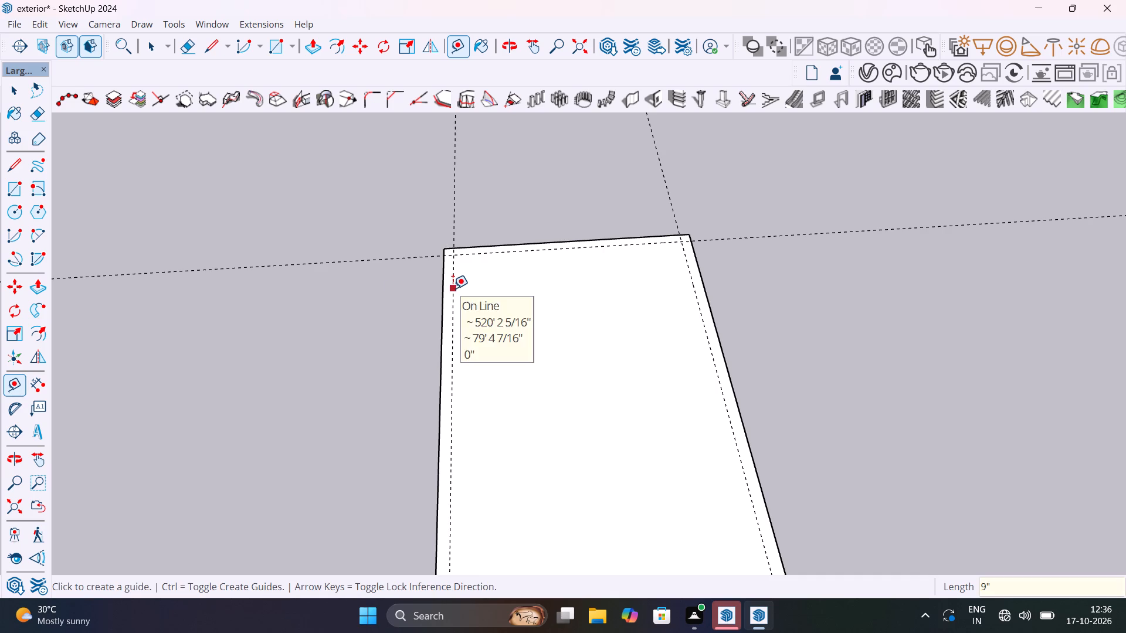
pyautogui.press('space')
# Dimension the clear width between the two long-side guides, placing the dimension inside the rectangle near its far end.
pyautogui.click(36, 379)
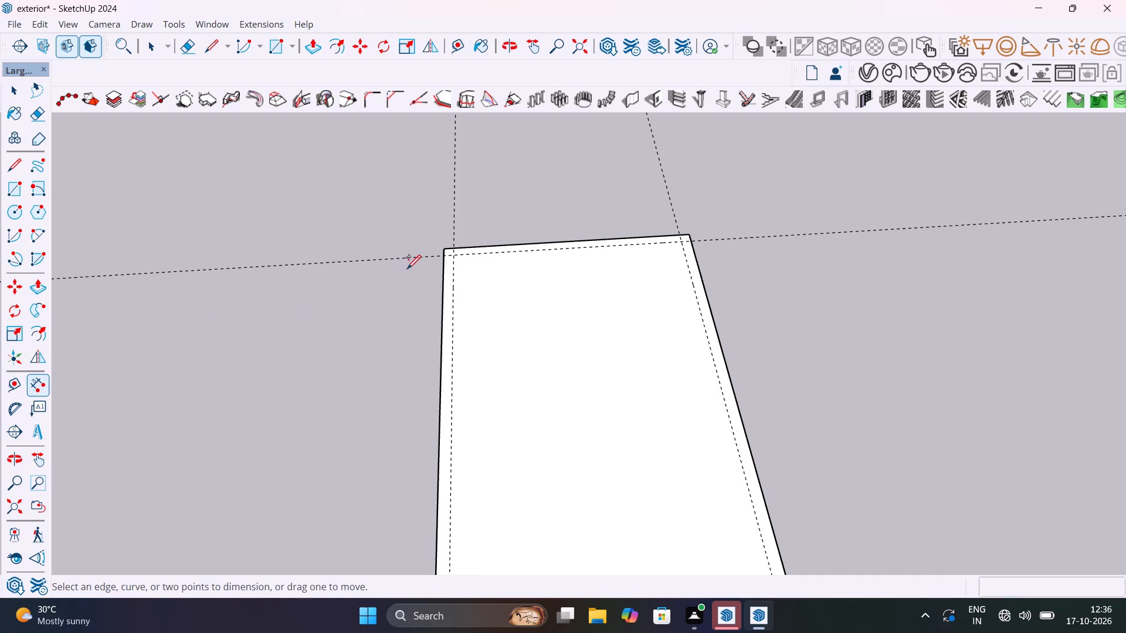
pyautogui.click(453, 253)
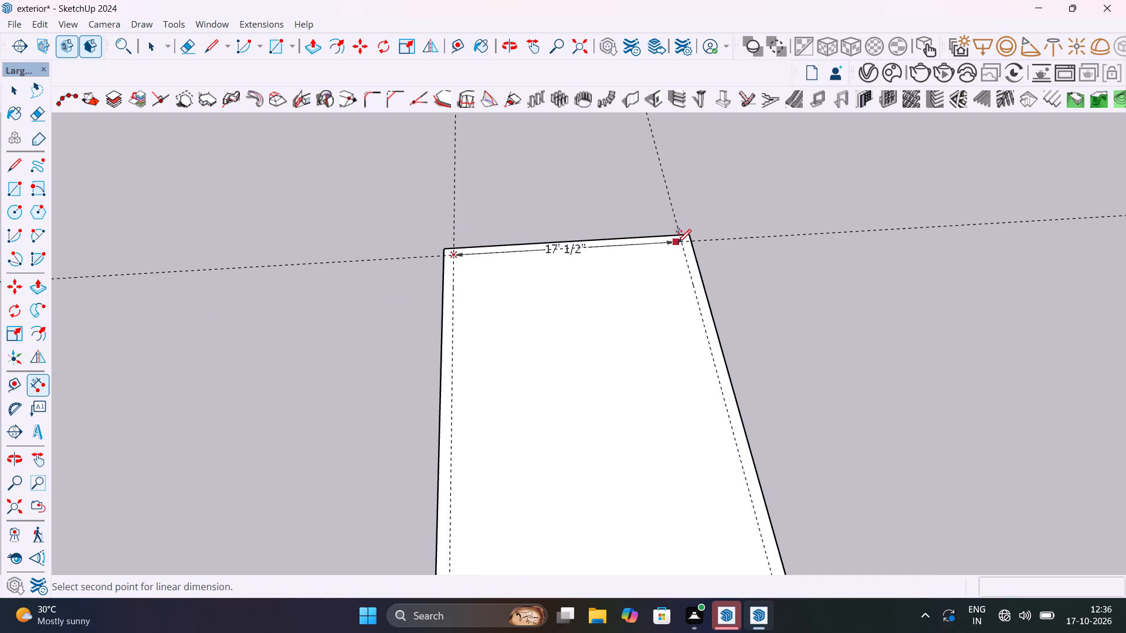
pyautogui.click(679, 241)
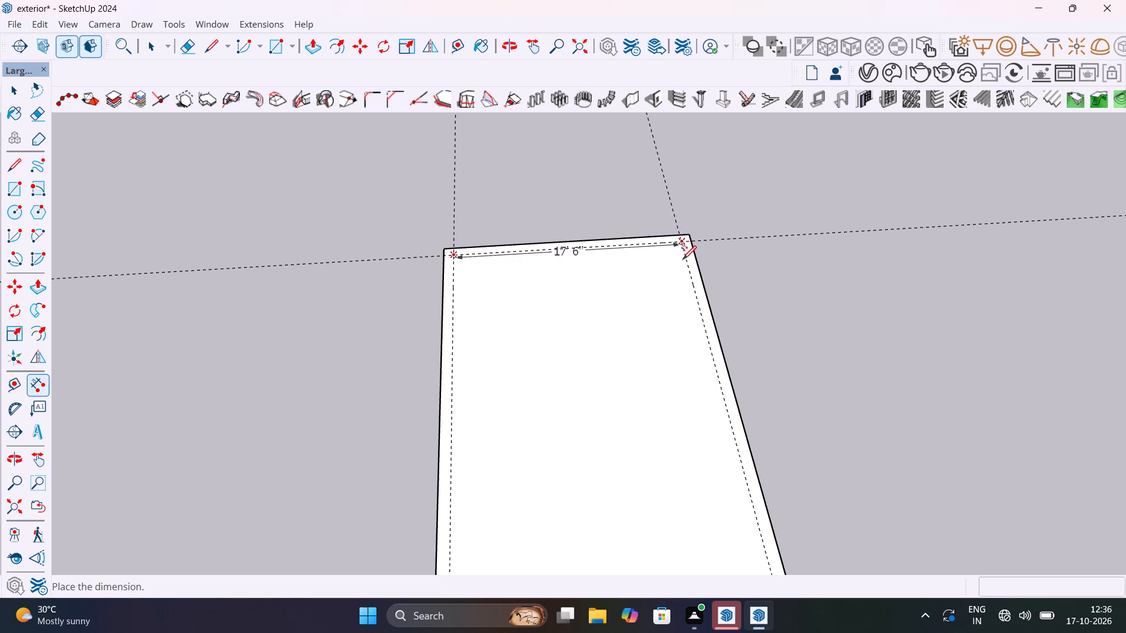
pyautogui.click(700, 327)
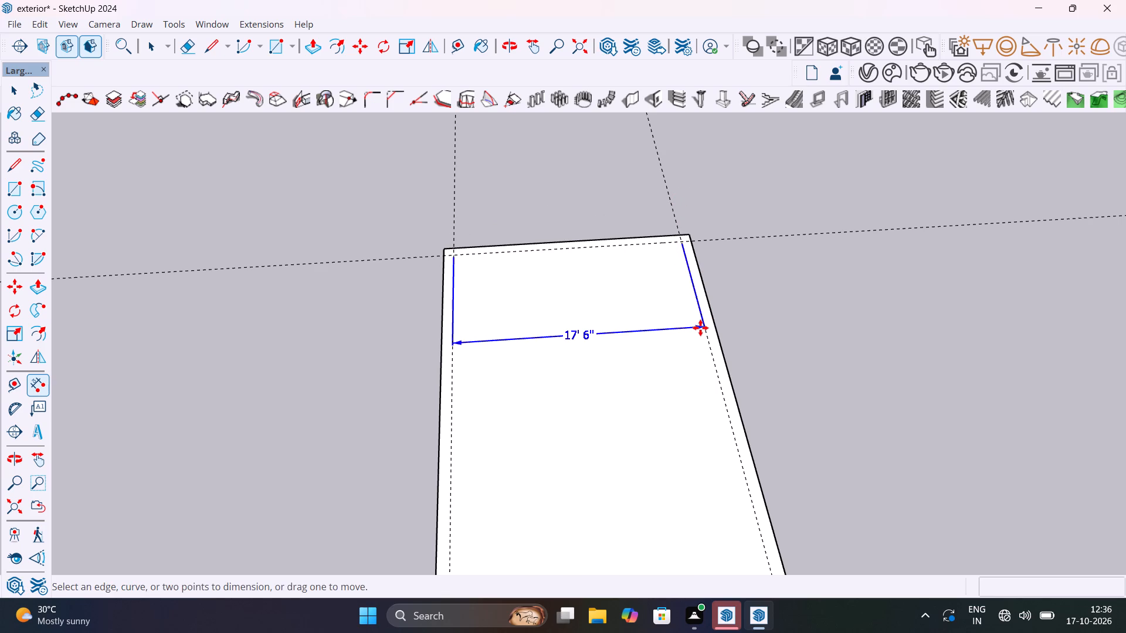
pyautogui.press('space')
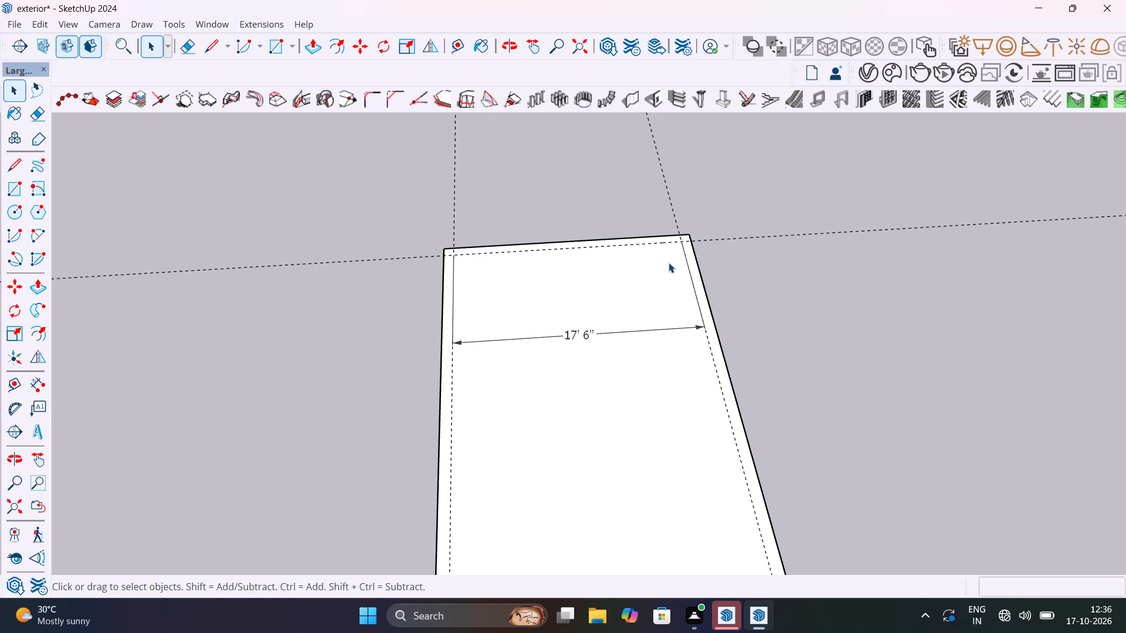
# Place a guide 10' inward from the right long-side guide and another 6" beyond it for a partition wall.
pyautogui.press('t')
pyautogui.click(687, 261)
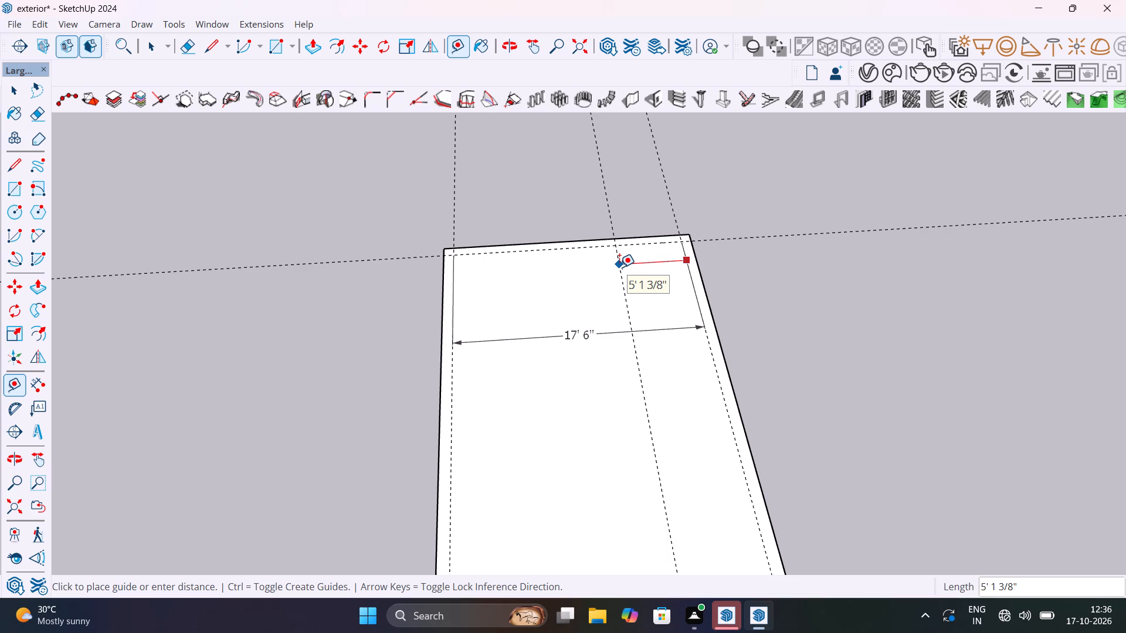
pyautogui.write("10'")
pyautogui.press('Return')
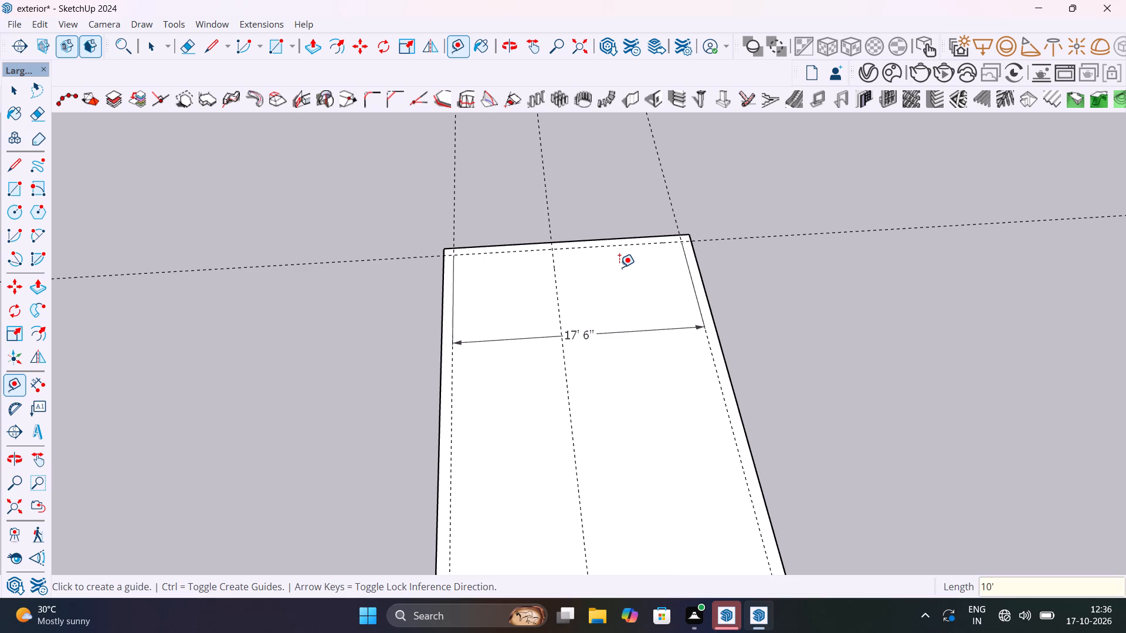
pyautogui.scroll(5, 551, 271)
pyautogui.click(558, 271)
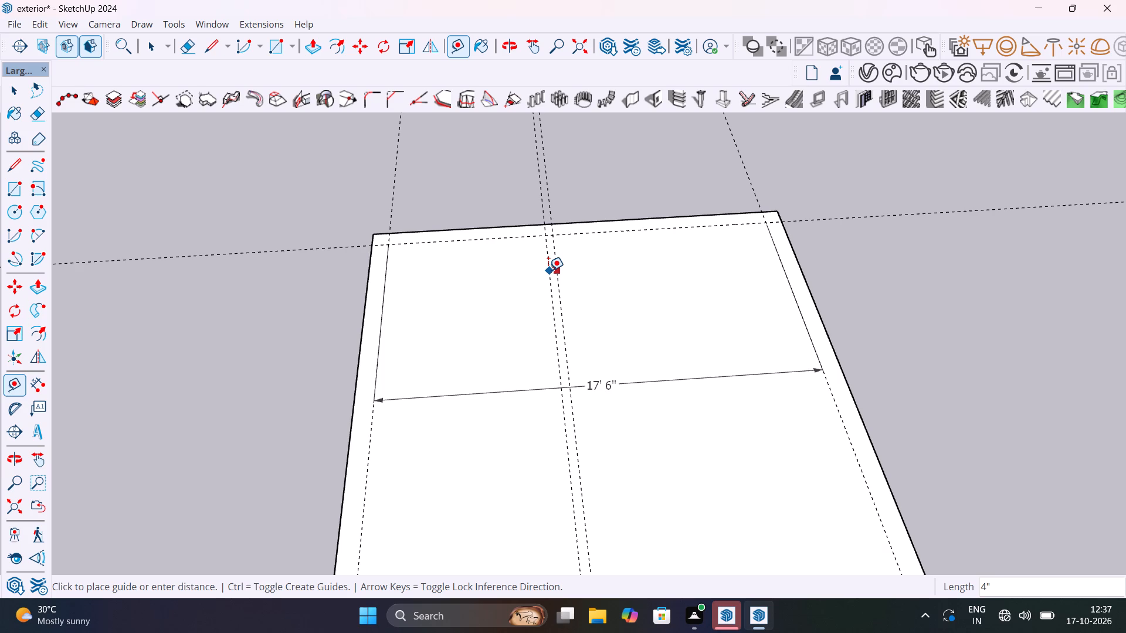
pyautogui.press('BackSpace')
pyautogui.write('6"')
pyautogui.press('Return')
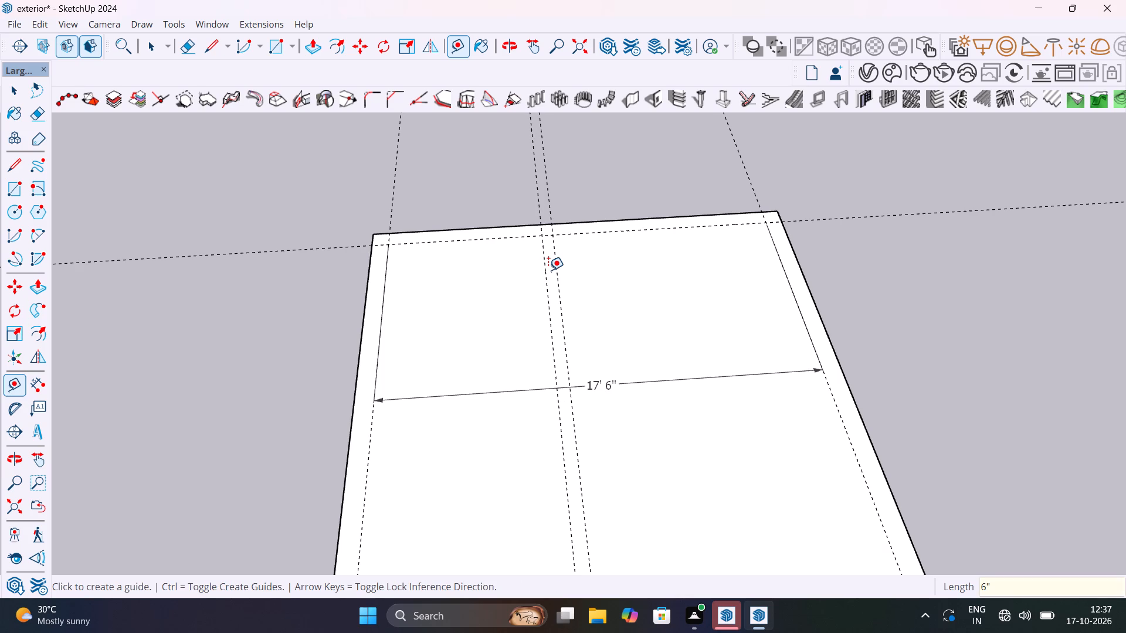
pyautogui.press('space')
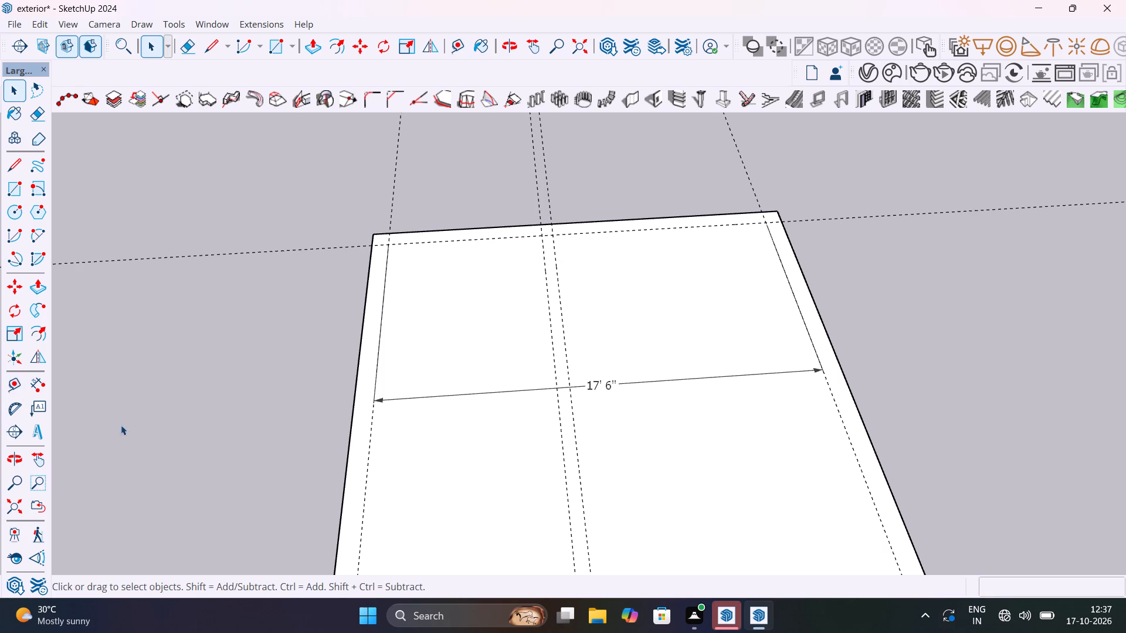
# Measure the clear width between the left long-side guide and the nearer partition guide at the far end.
pyautogui.click(45, 387)
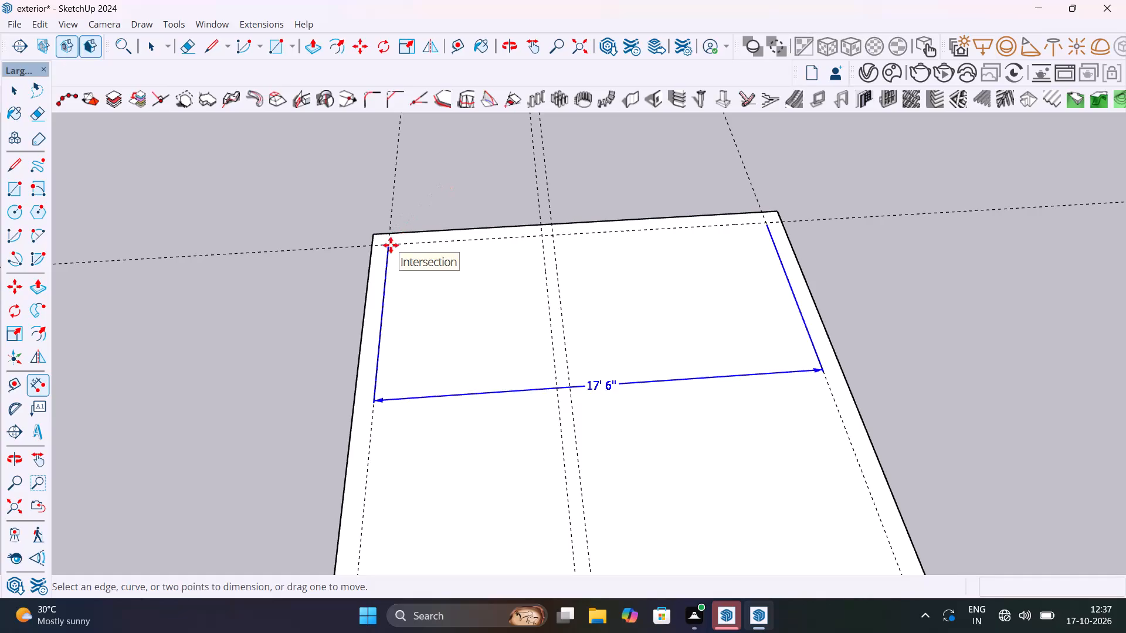
pyautogui.click(388, 242)
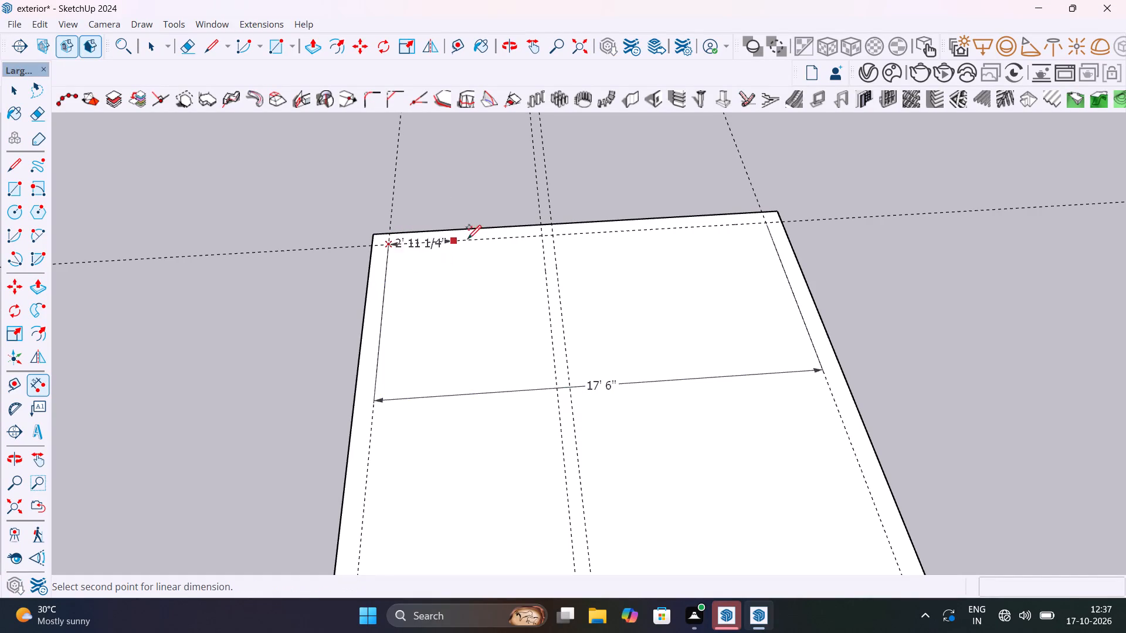
pyautogui.click(540, 235)
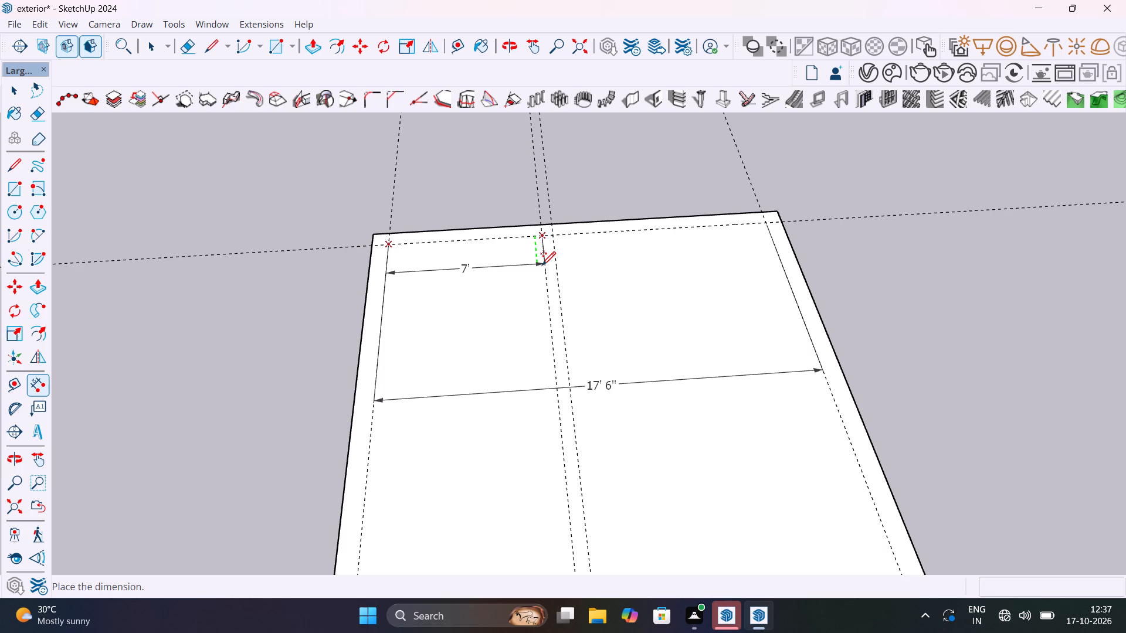
pyautogui.press('Escape')
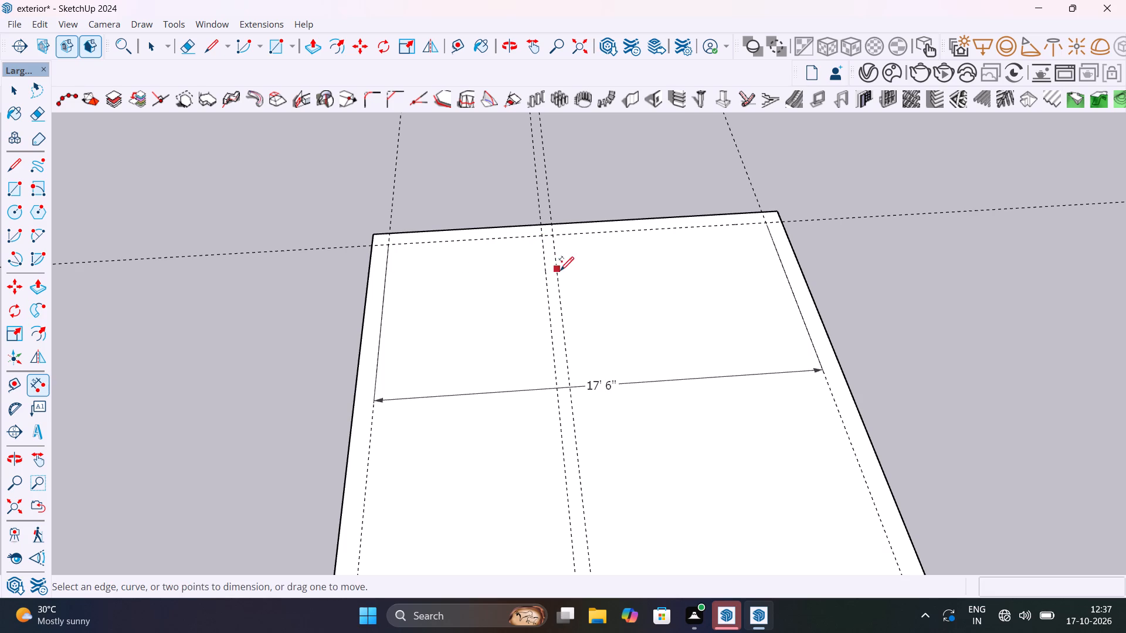
# Place a guide 12' inward from the far short-side guide, and another 5' back from it toward the far edge.
pyautogui.press('space')
pyautogui.write('t')
pyautogui.click(660, 224)
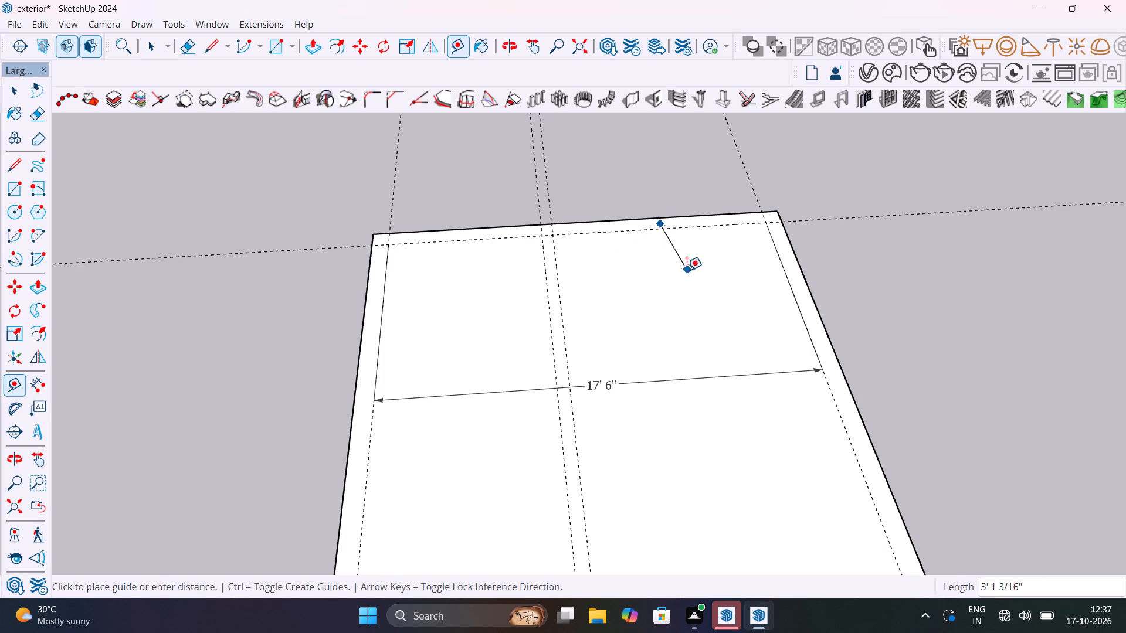
pyautogui.press('Escape')
pyautogui.click(700, 229)
pyautogui.scroll(-4, 715, 292)
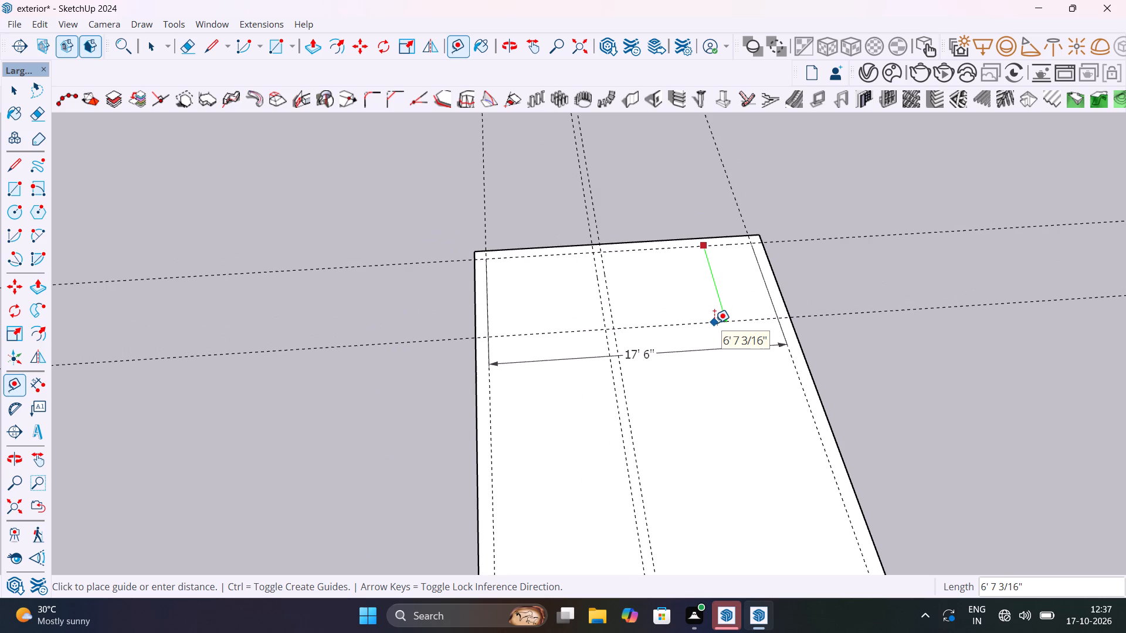
pyautogui.write("12'")
pyautogui.press('Return')
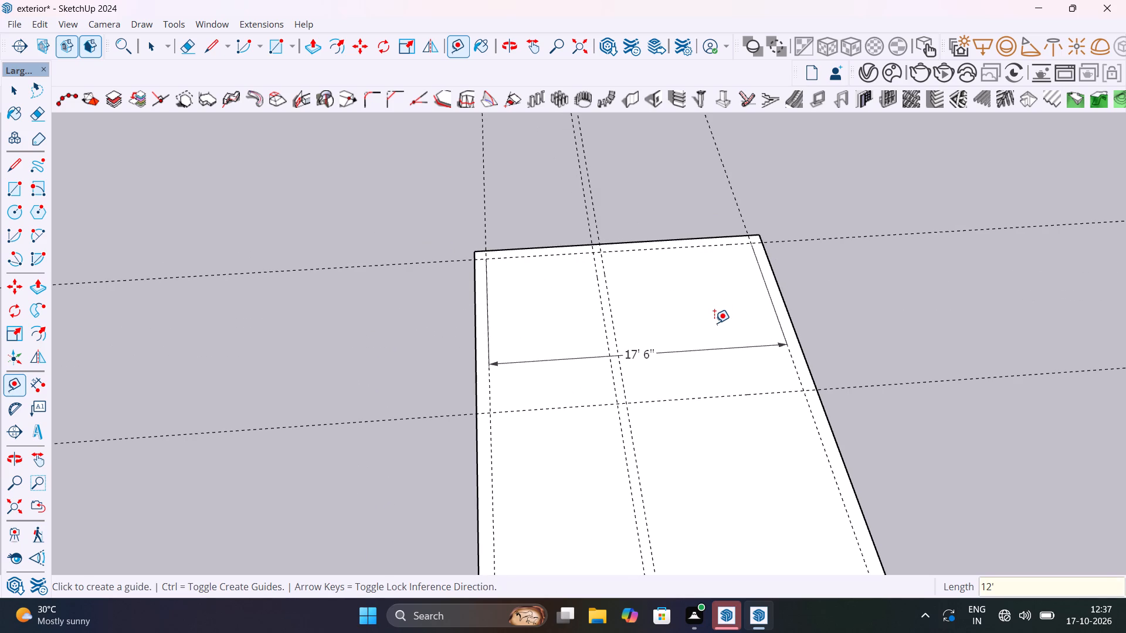
pyautogui.click(761, 394)
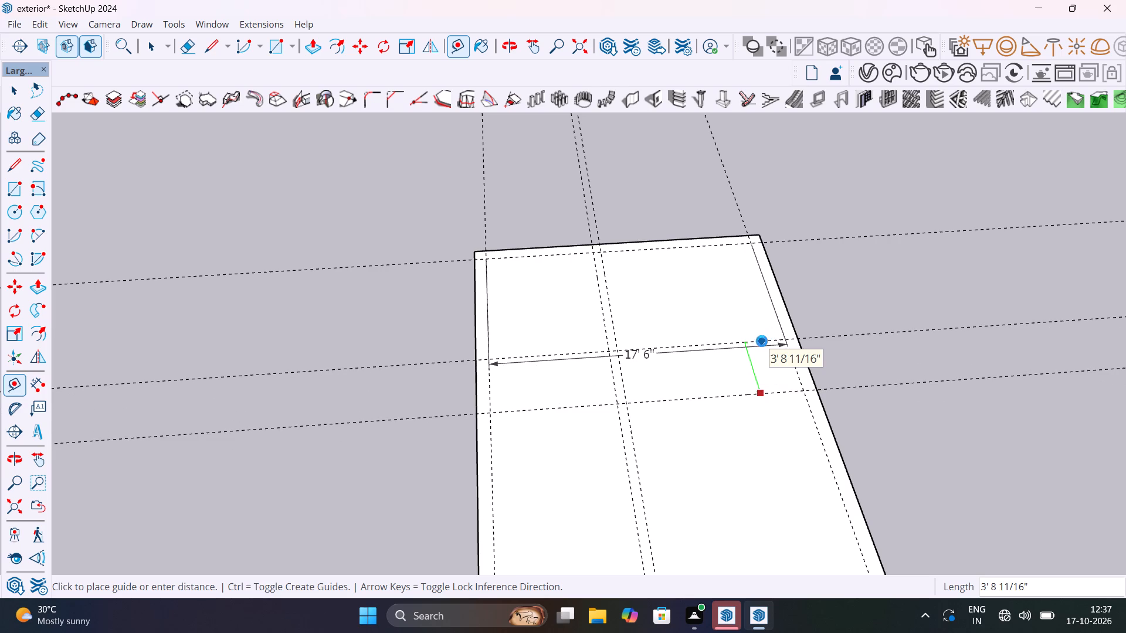
pyautogui.write("5'")
pyautogui.press('Return')
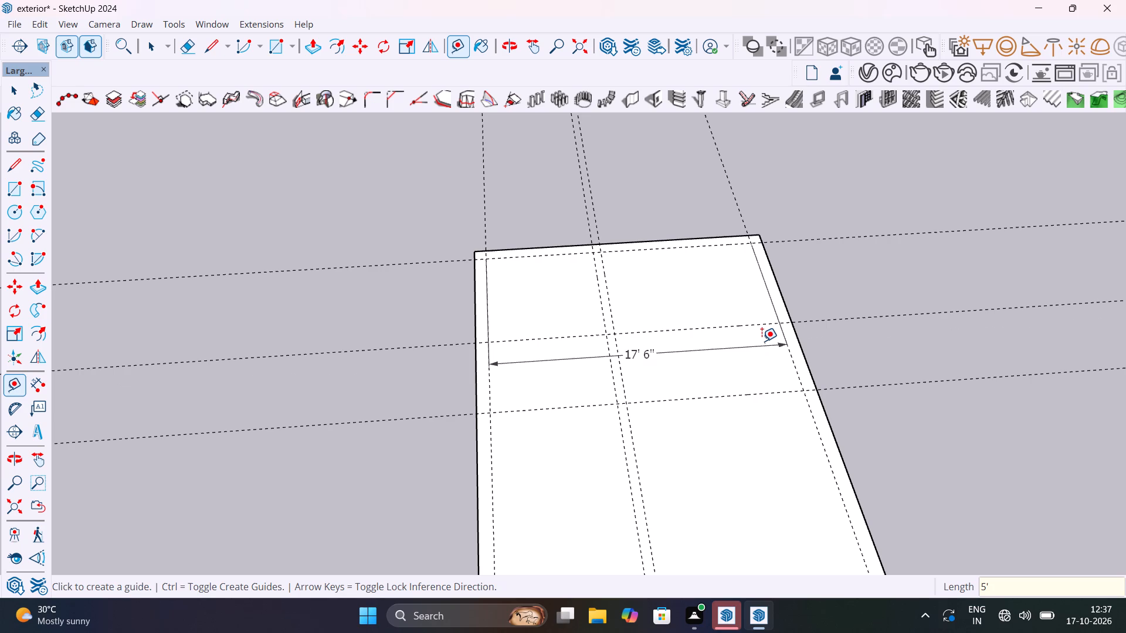
# Measure the distance along the right long-side guide from the far short-side guide to the first cross guide.
pyautogui.press('space')
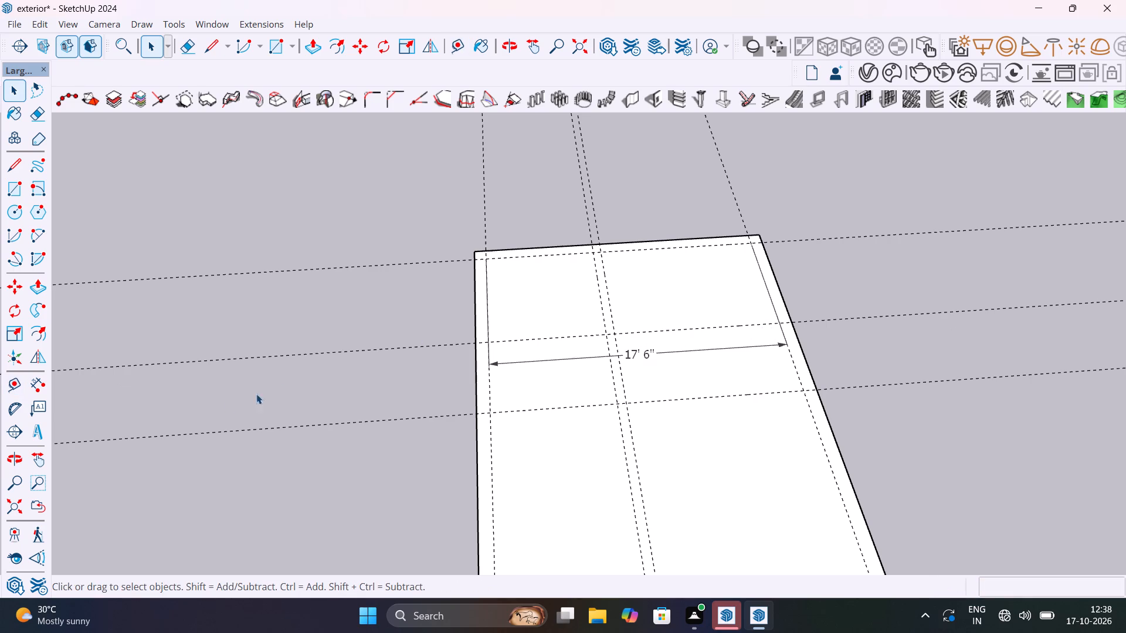
pyautogui.click(44, 381)
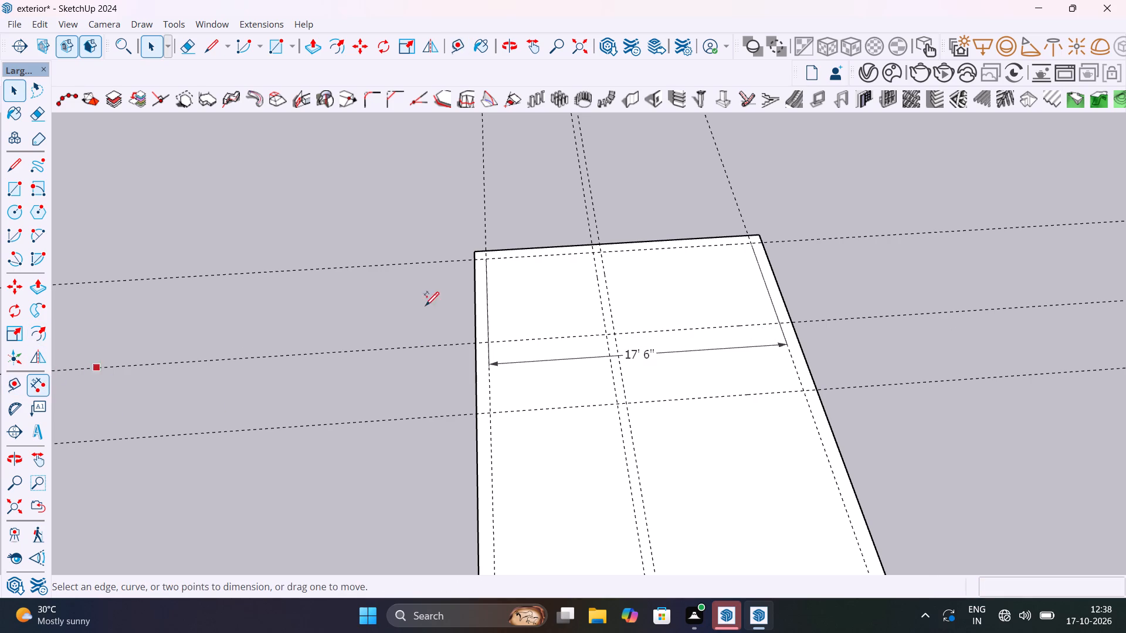
pyautogui.click(753, 245)
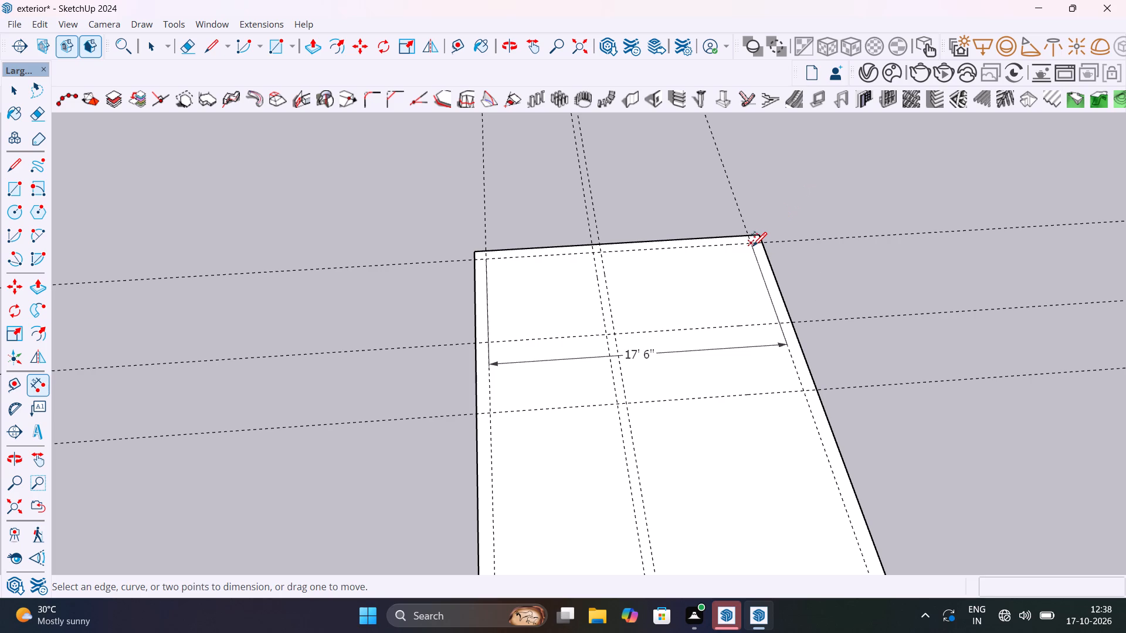
pyautogui.click(780, 321)
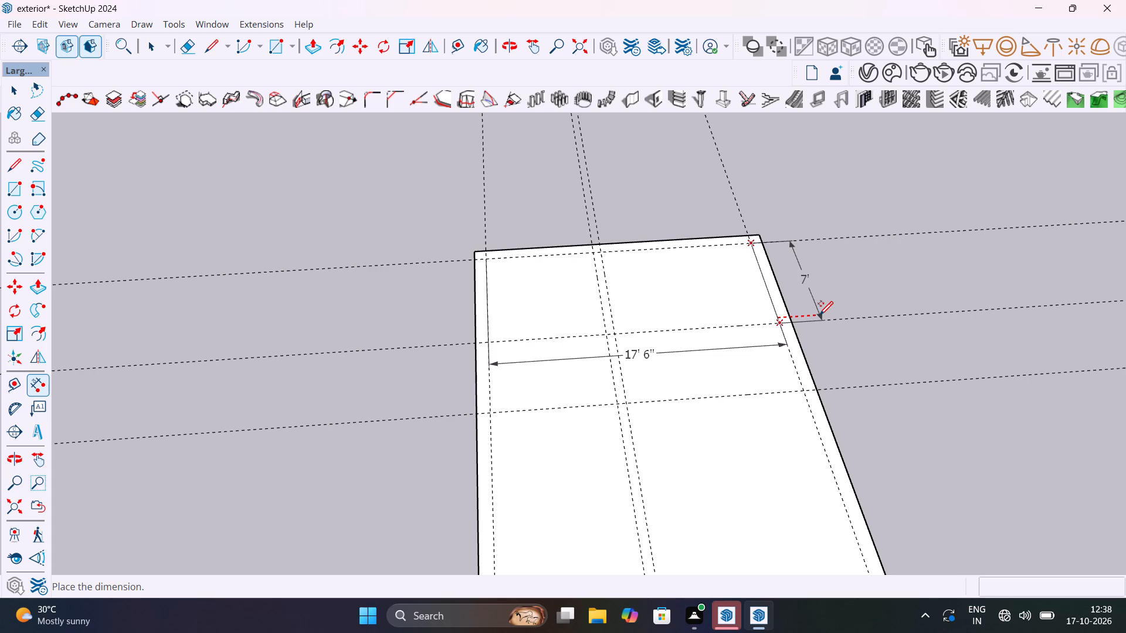
pyautogui.press('Escape')
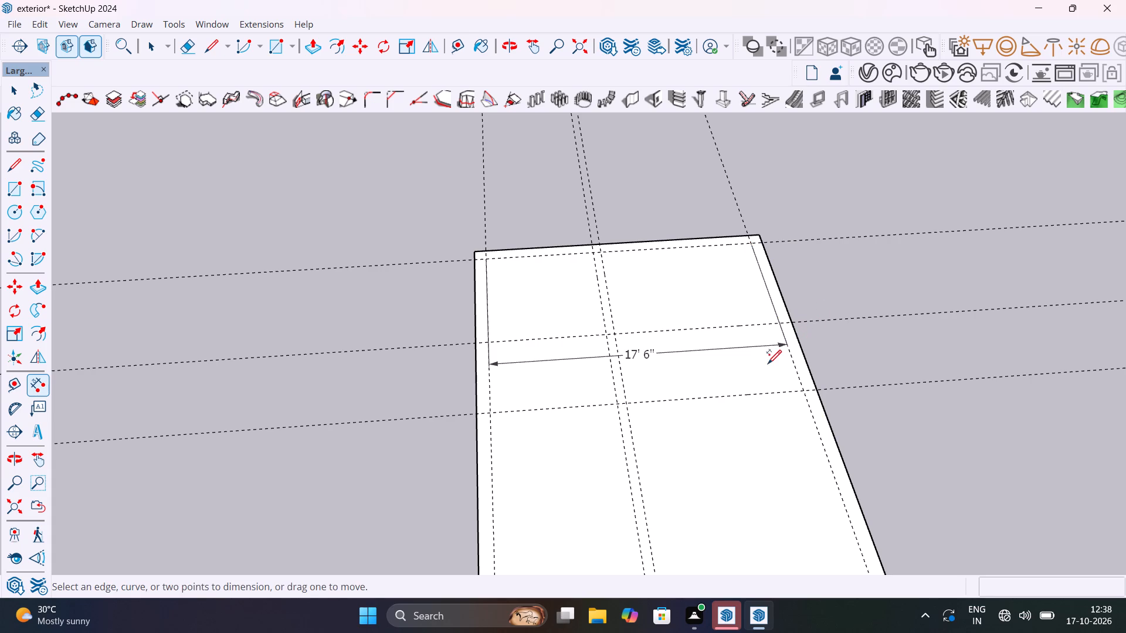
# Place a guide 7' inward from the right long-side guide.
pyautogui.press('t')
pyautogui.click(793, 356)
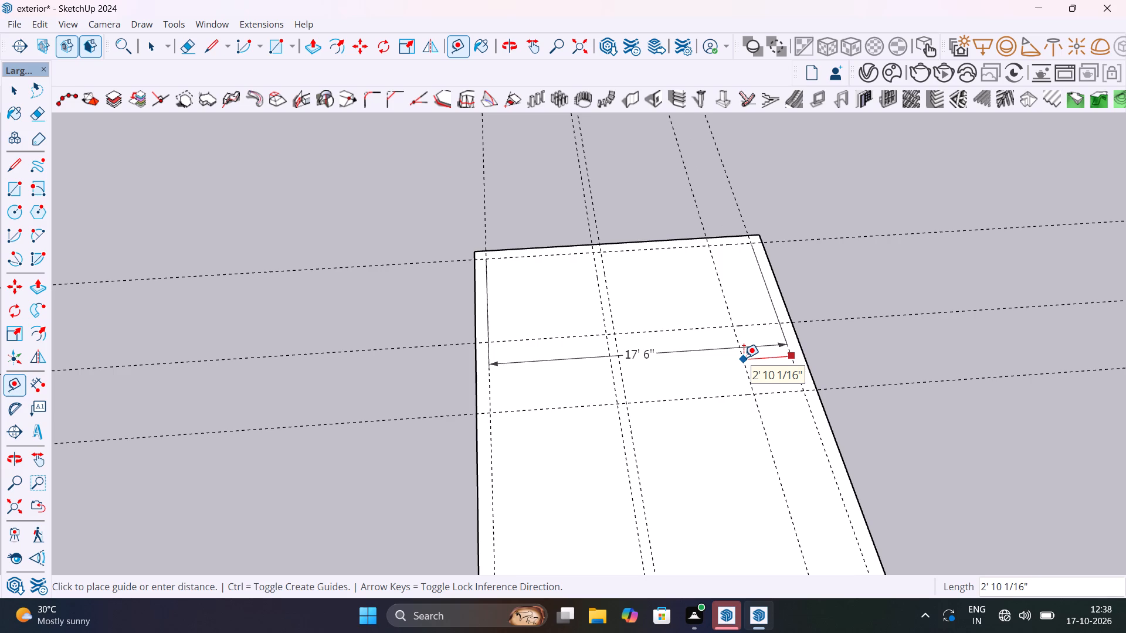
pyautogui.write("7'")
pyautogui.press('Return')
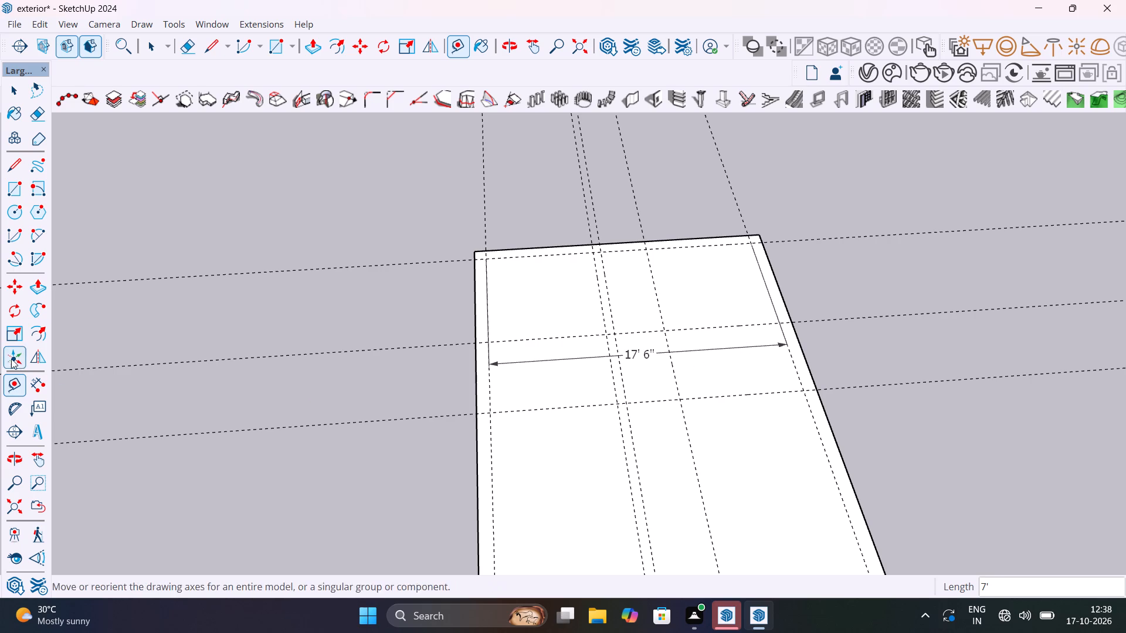
# Measure the gap between the partition's right guide and the 7' offset guide along the nearer cross guide.
pyautogui.click(41, 391)
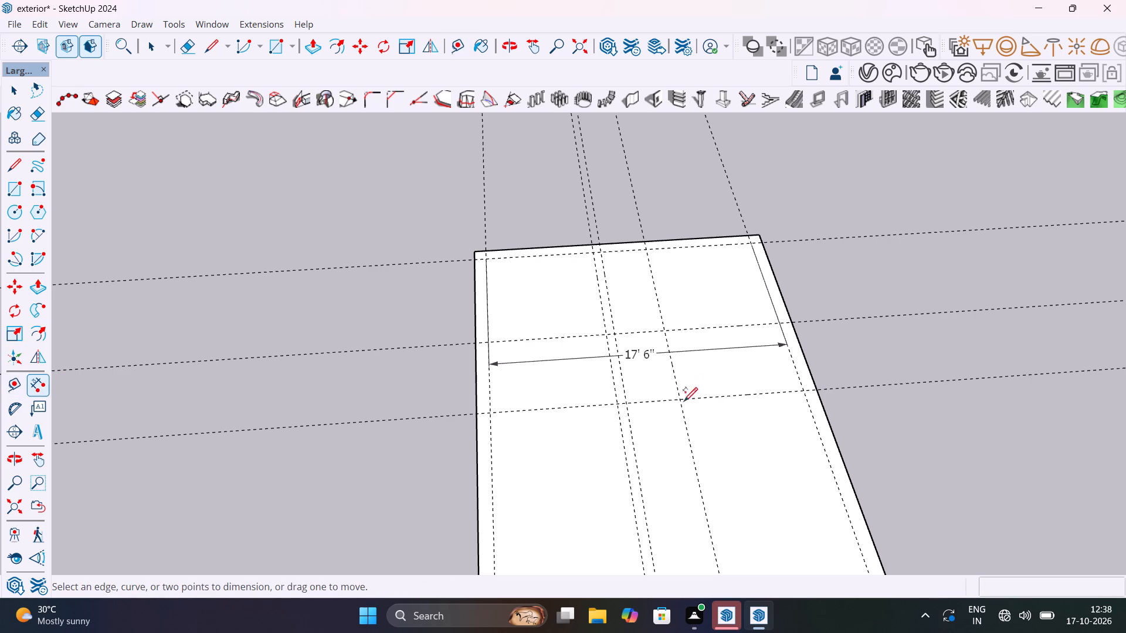
pyautogui.scroll(9, 610, 396)
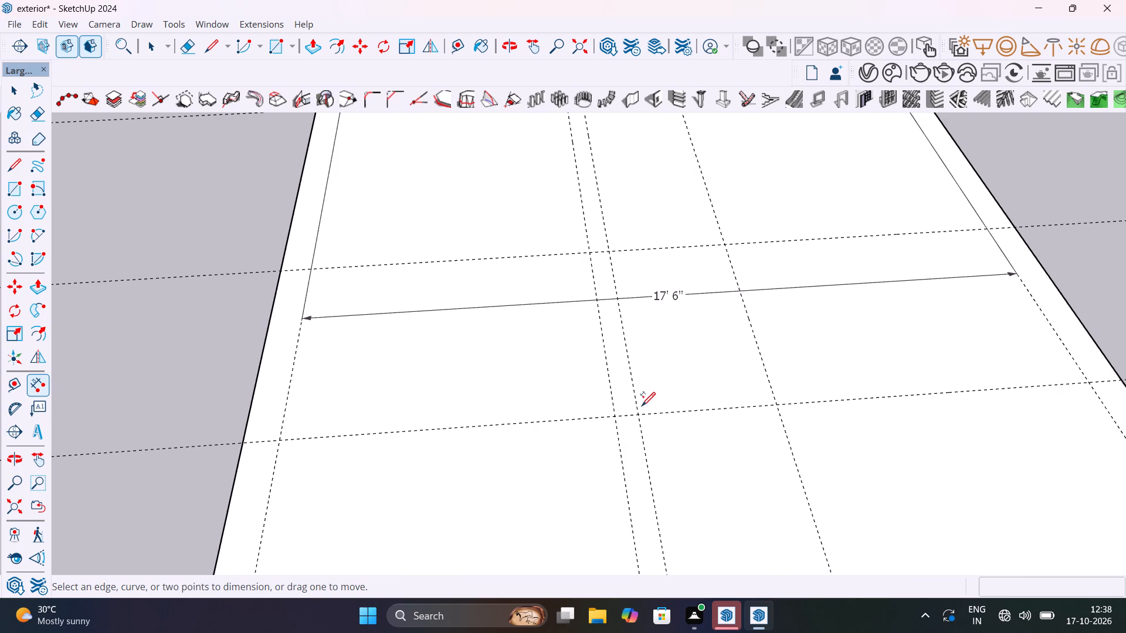
pyautogui.click(640, 413)
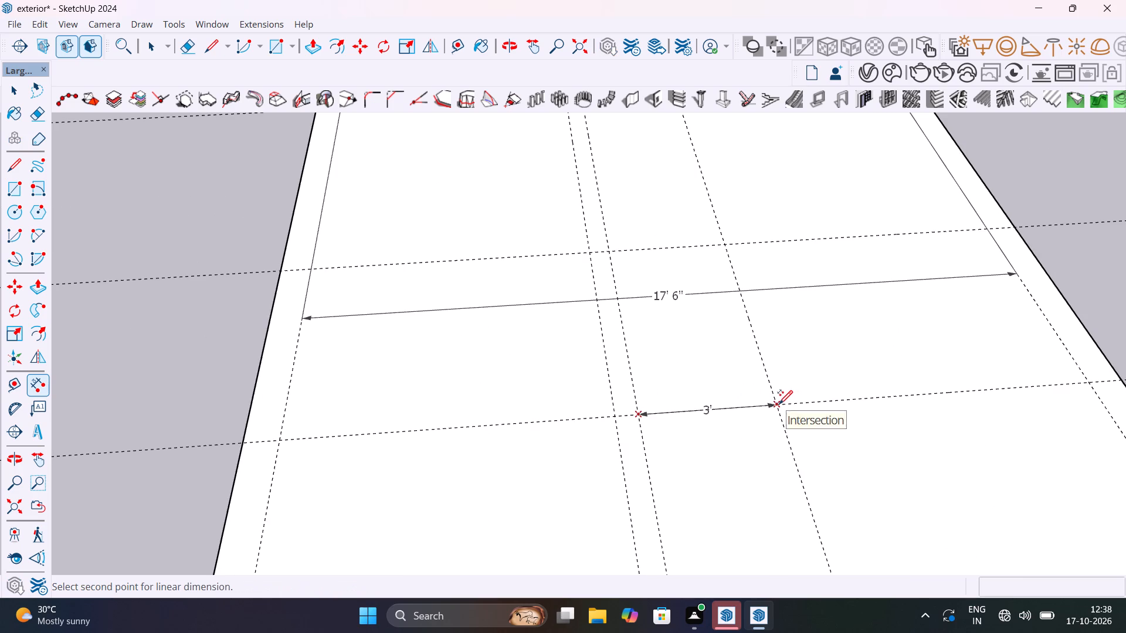
pyautogui.click(779, 403)
pyautogui.press('Escape')
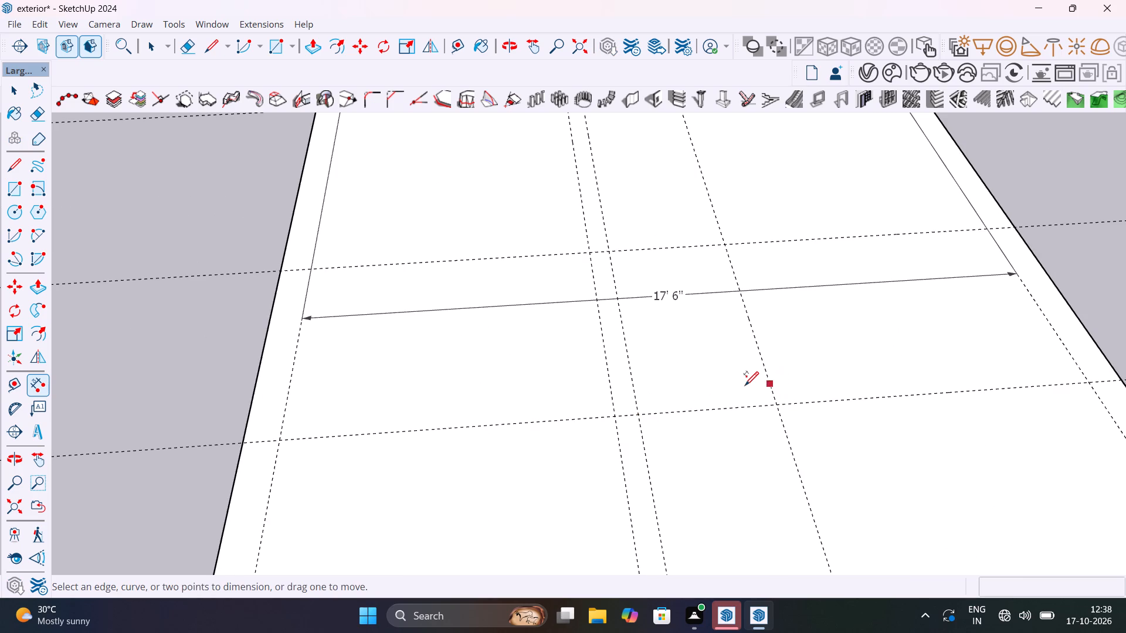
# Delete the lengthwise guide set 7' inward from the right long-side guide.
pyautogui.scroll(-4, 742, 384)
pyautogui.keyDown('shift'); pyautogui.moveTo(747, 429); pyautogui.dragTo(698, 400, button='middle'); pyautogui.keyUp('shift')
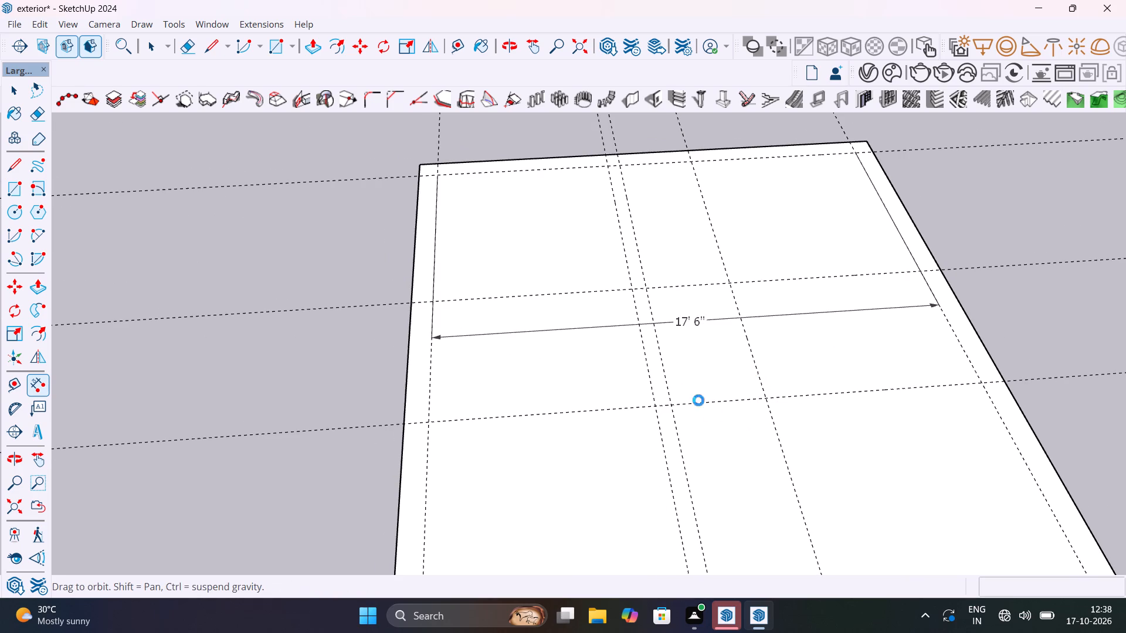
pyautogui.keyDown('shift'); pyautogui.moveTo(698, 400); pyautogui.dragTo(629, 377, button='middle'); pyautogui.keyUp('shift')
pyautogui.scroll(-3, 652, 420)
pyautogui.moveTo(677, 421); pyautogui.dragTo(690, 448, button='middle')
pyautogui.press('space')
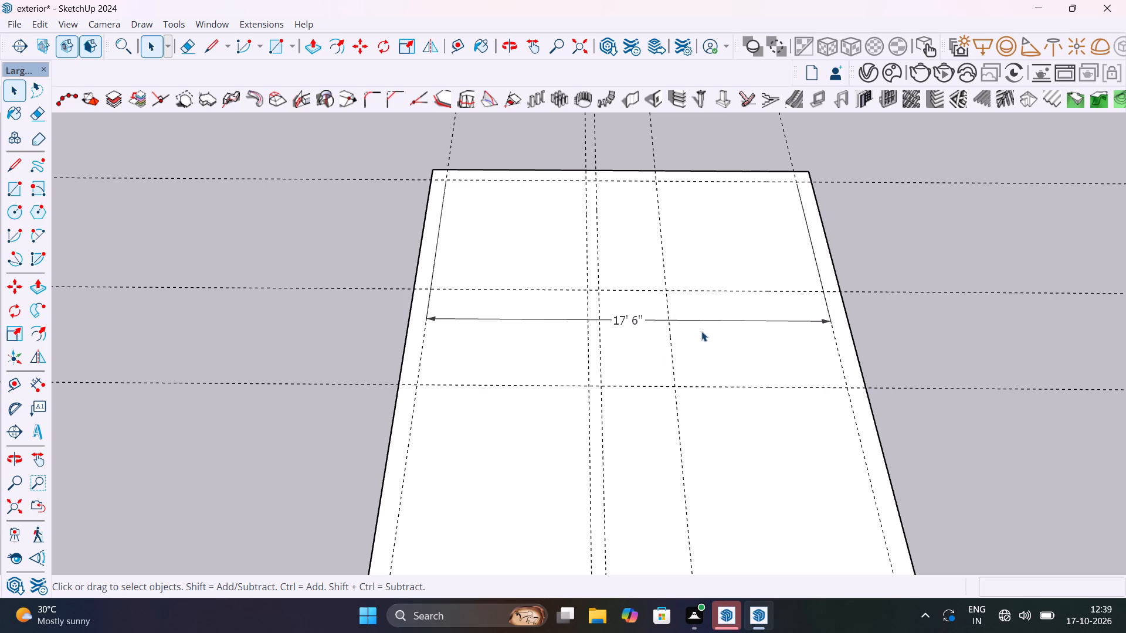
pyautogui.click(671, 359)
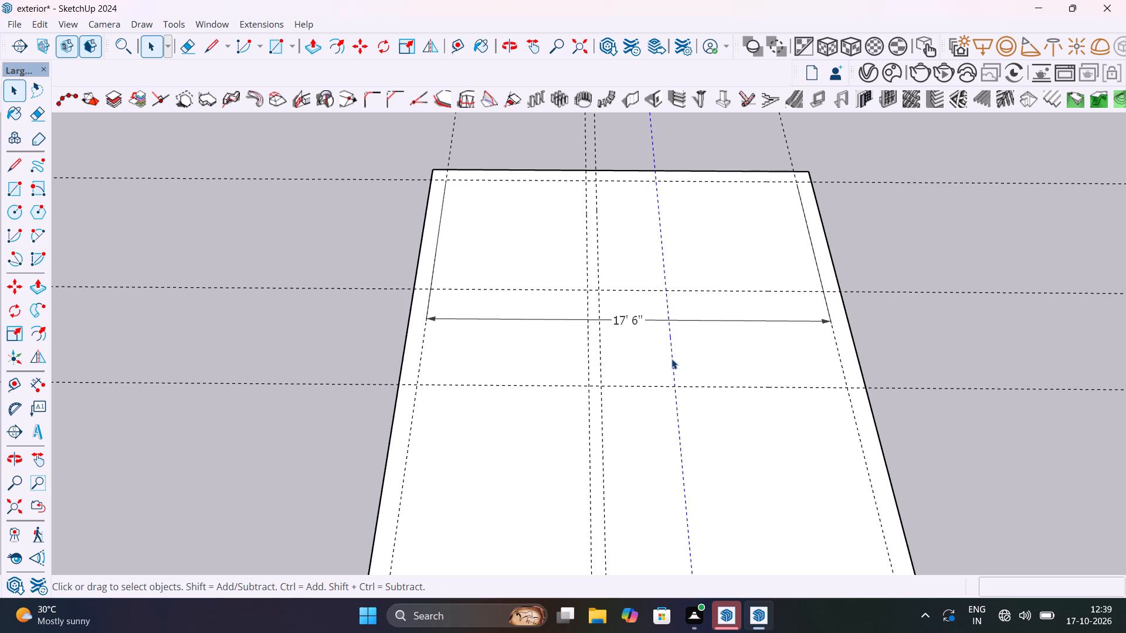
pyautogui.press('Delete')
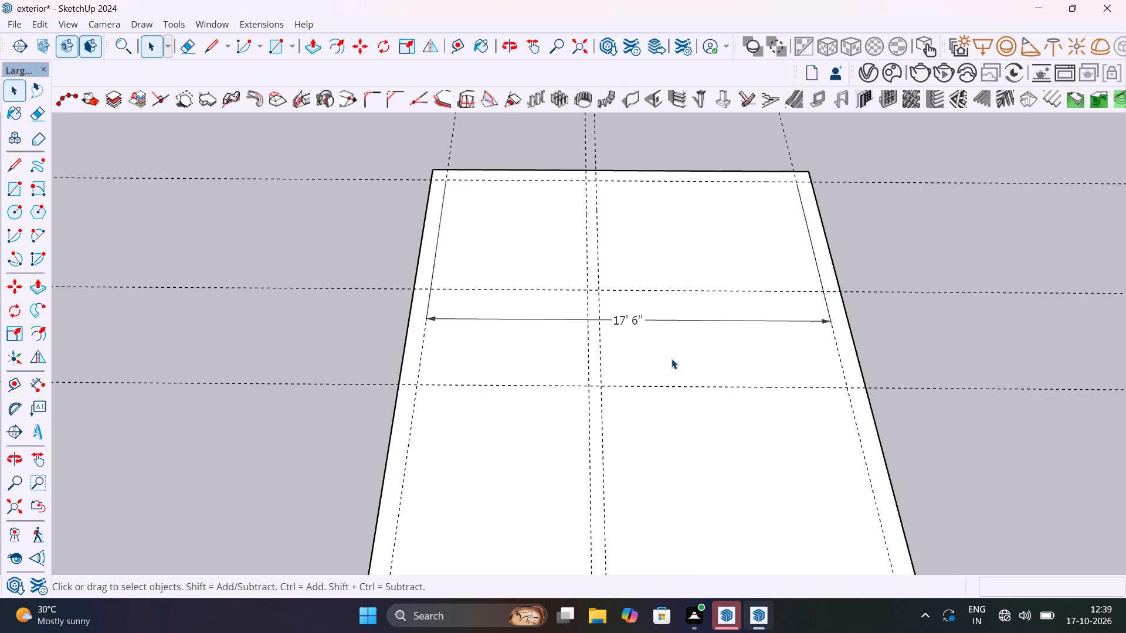
# Place a guide 6' inward from the right long-side guide.
pyautogui.press('t')
pyautogui.click(839, 348)
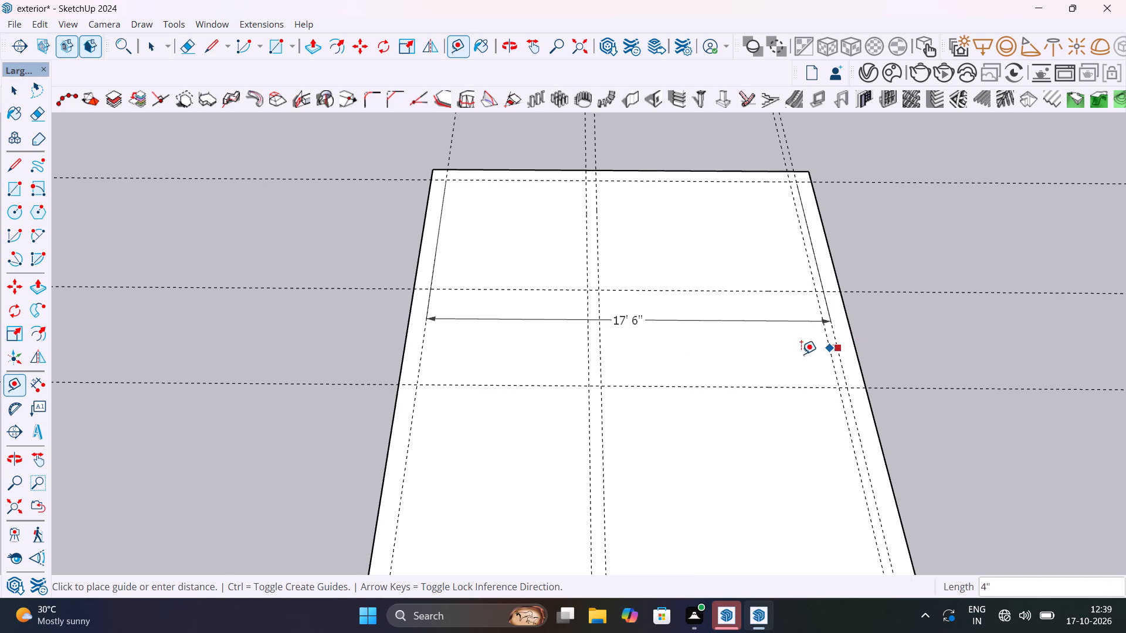
pyautogui.write("6'")
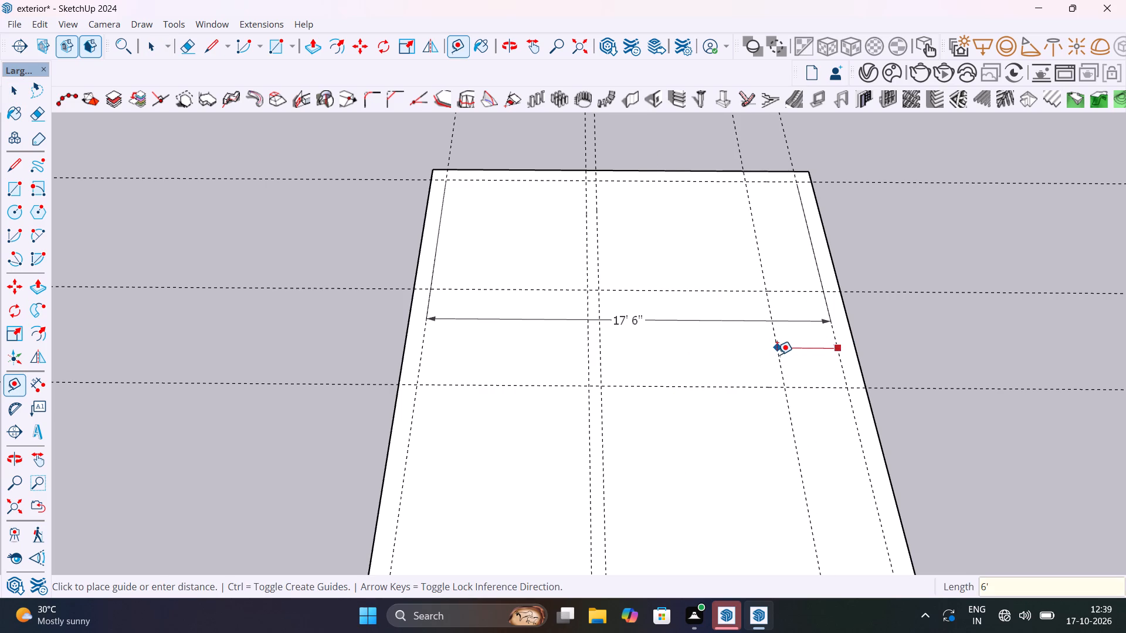
pyautogui.press('Return')
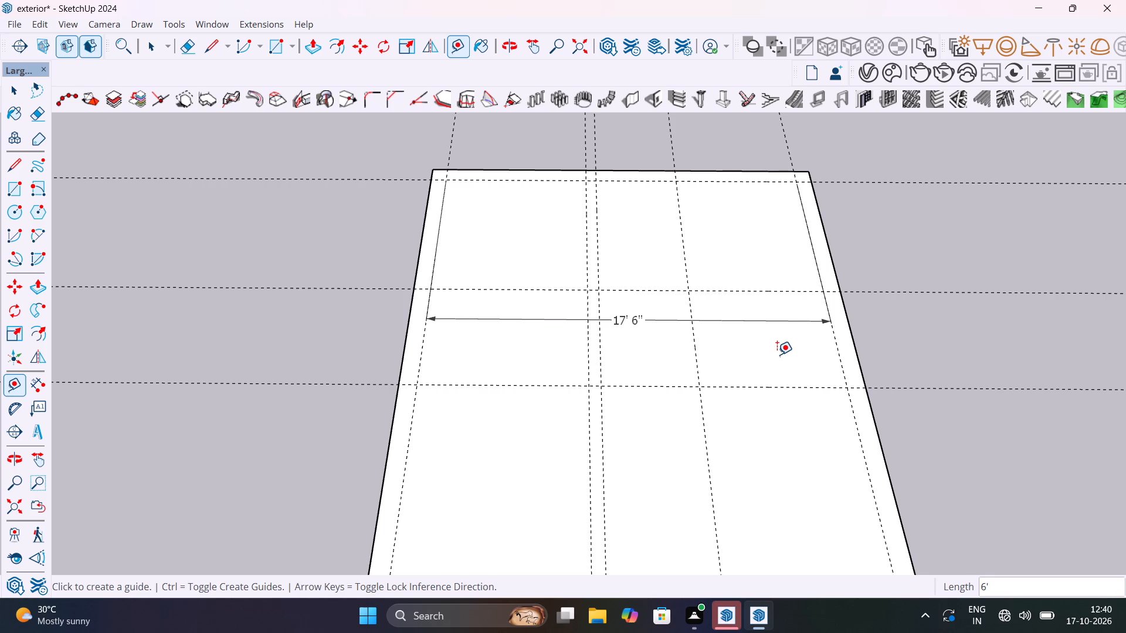
# Delete the clear-width dimension spanning the two long-side guides.
pyautogui.press('space')
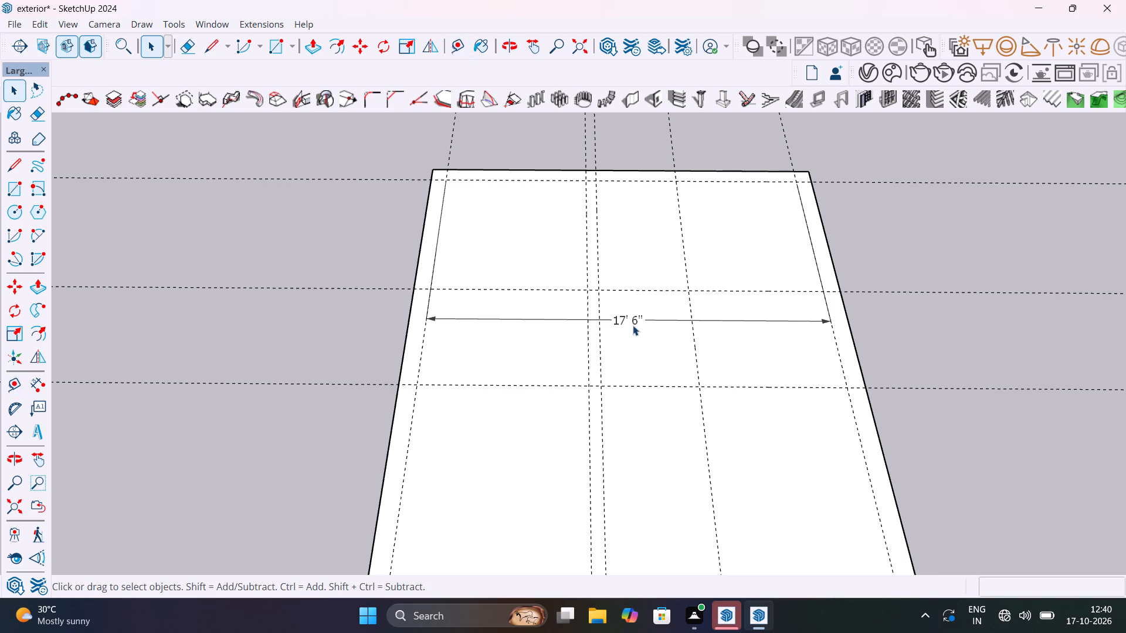
pyautogui.click(634, 322)
pyautogui.press('Delete')
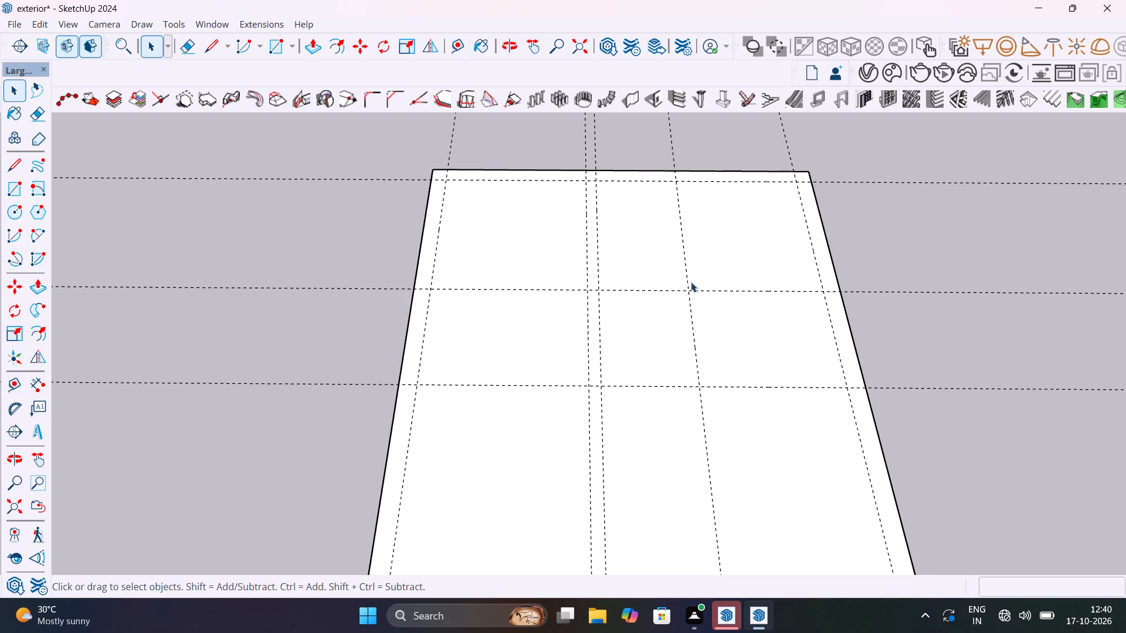
# Dimension the far right room's depth to the second cross guide and its width to the partition guide, placing both dimensions inside the room.
pyautogui.click(39, 380)
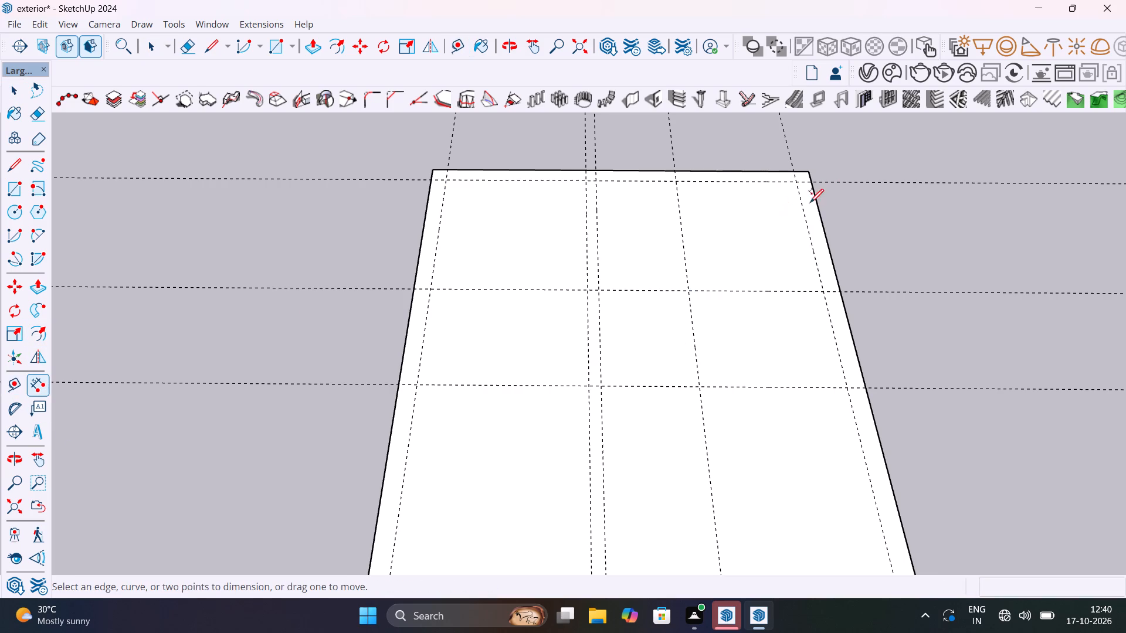
pyautogui.click(796, 181)
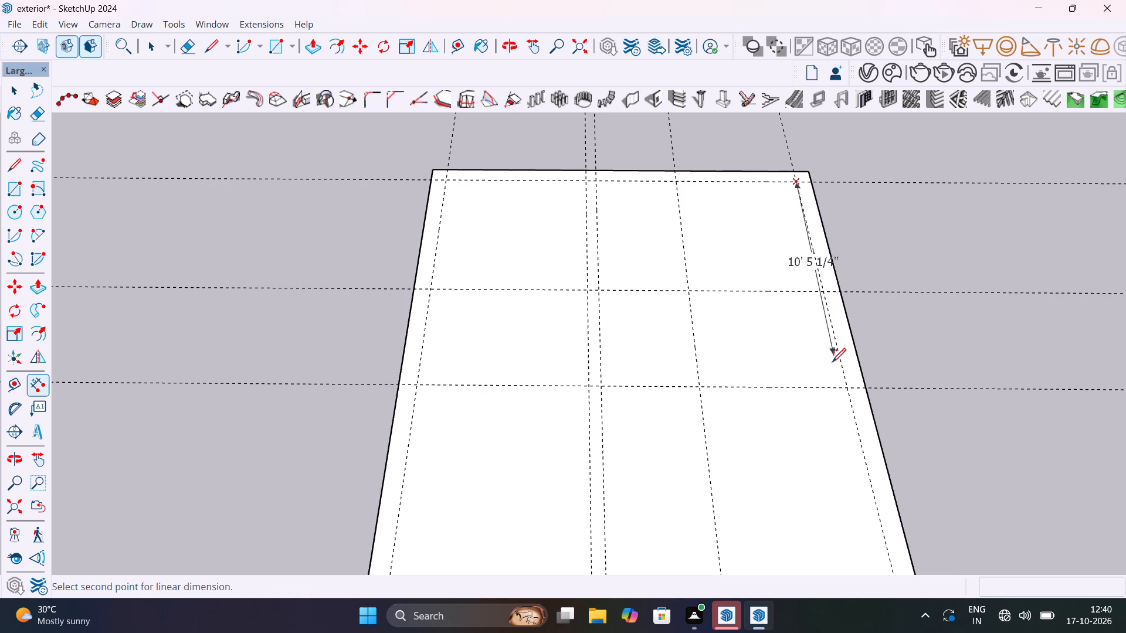
pyautogui.click(844, 384)
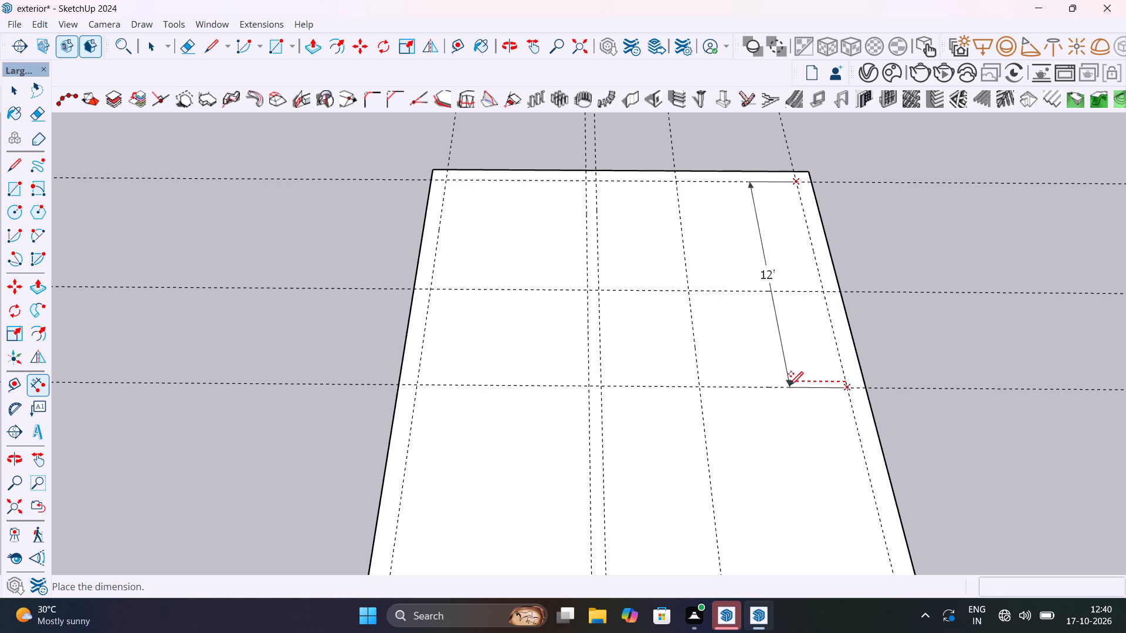
pyautogui.click(789, 384)
pyautogui.click(600, 182)
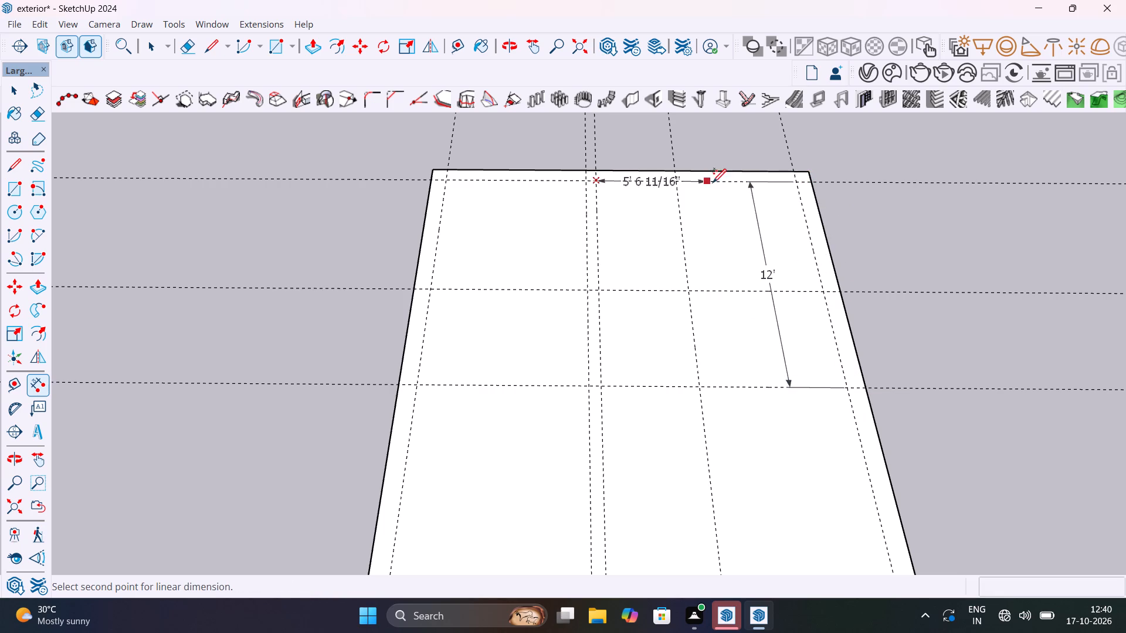
pyautogui.click(793, 184)
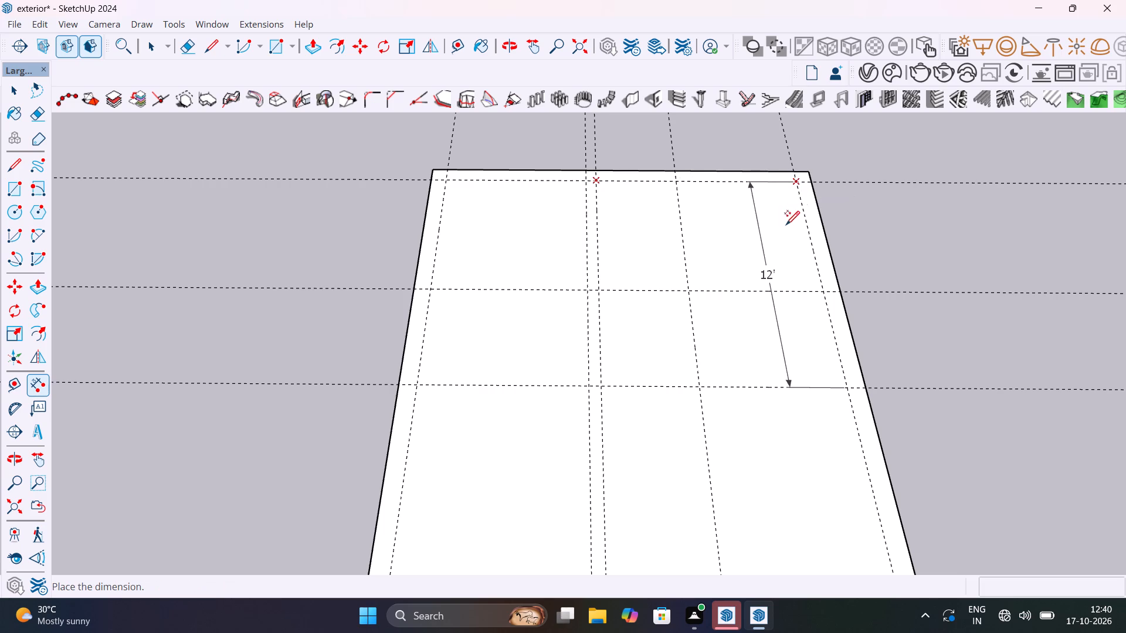
pyautogui.click(799, 212)
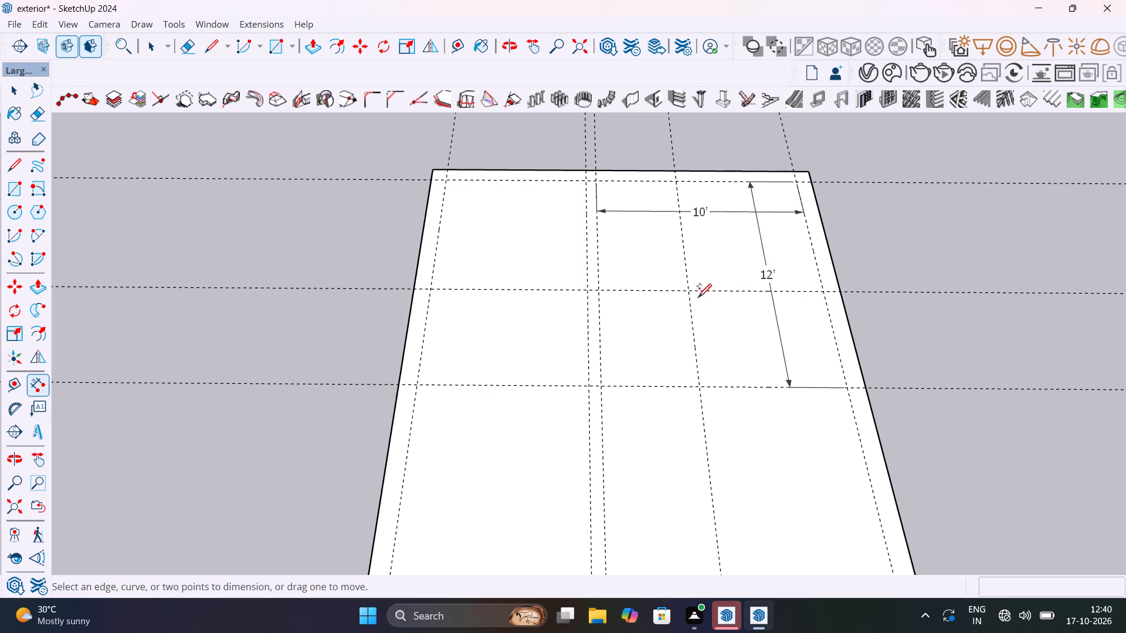
# Dimension the depth between the first and second cross guides and the width from the right long-side guide to the inner lengthwise guide.
pyautogui.click(827, 292)
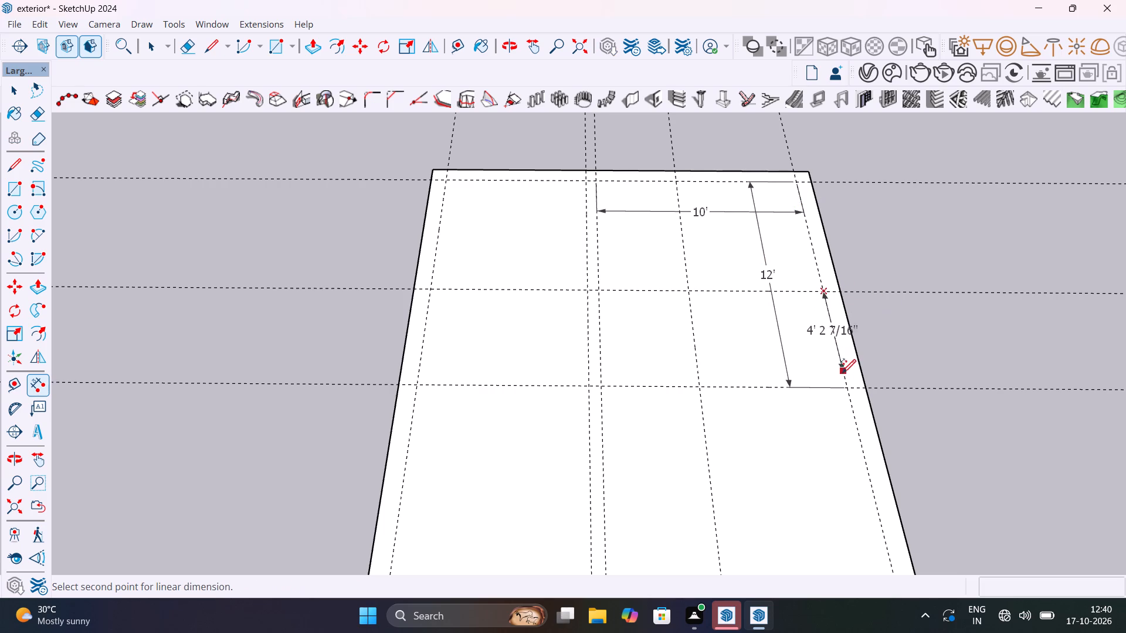
pyautogui.click(845, 387)
pyautogui.click(813, 379)
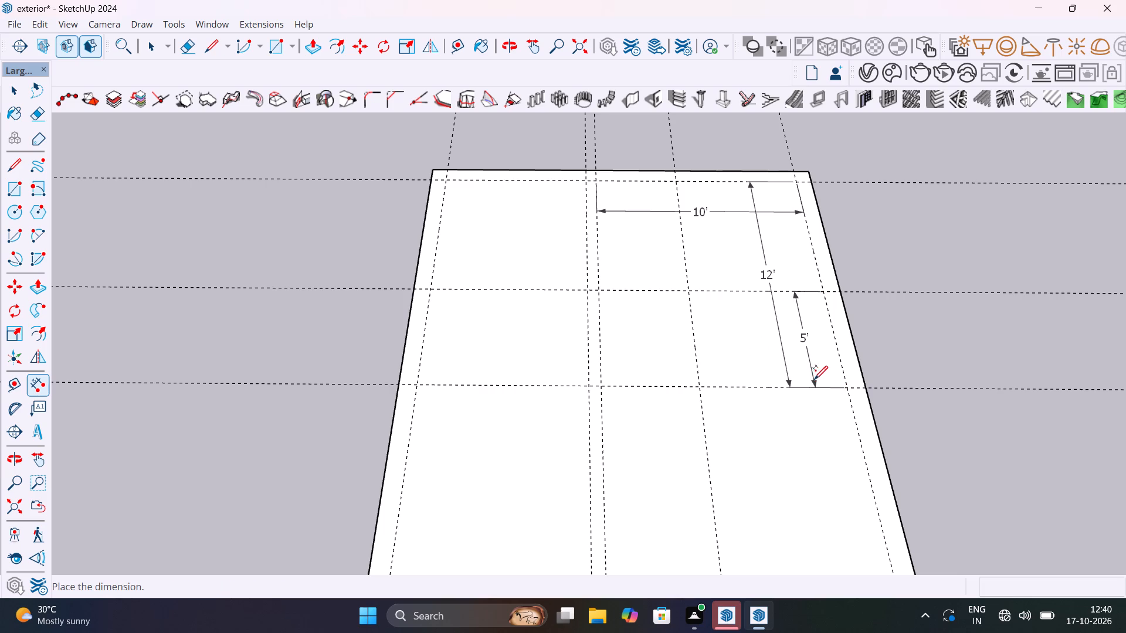
pyautogui.click(703, 384)
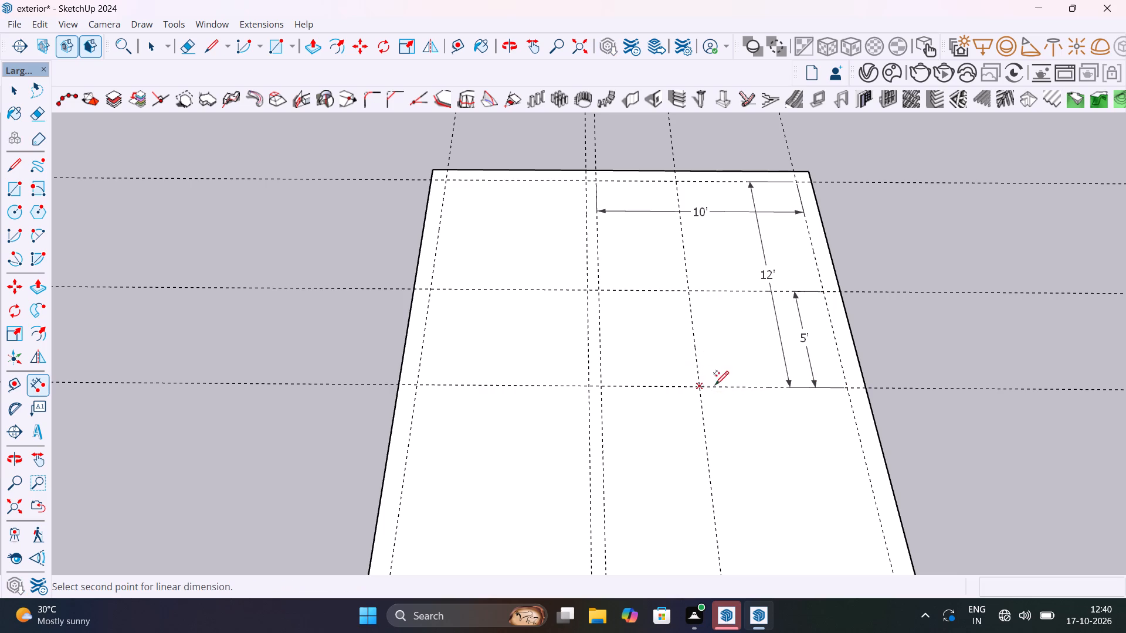
pyautogui.click(846, 388)
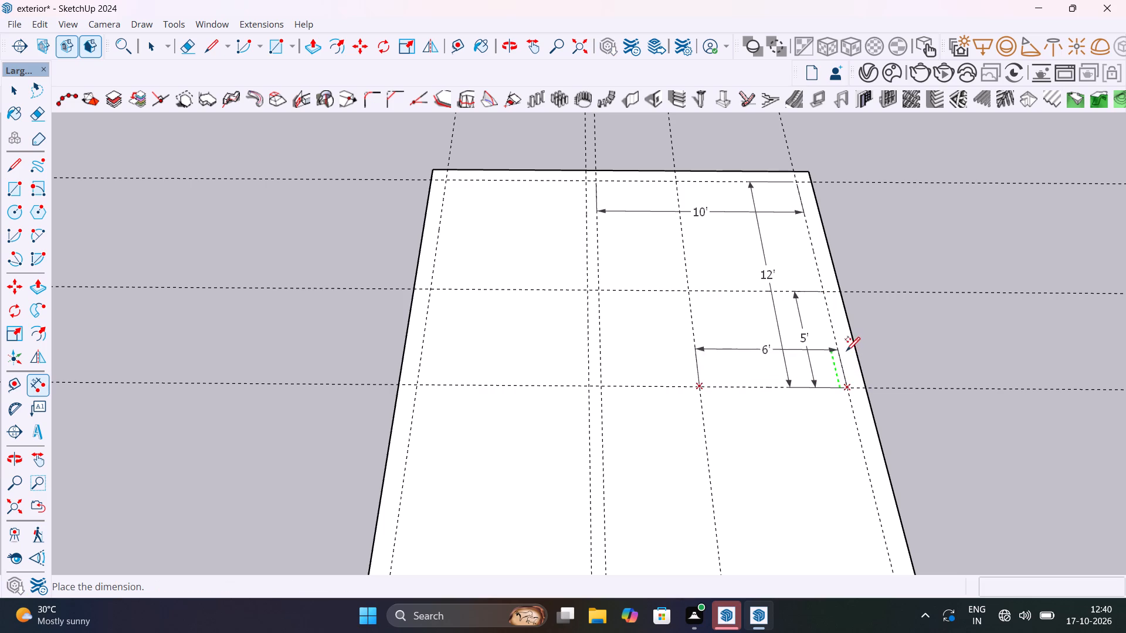
pyautogui.click(853, 406)
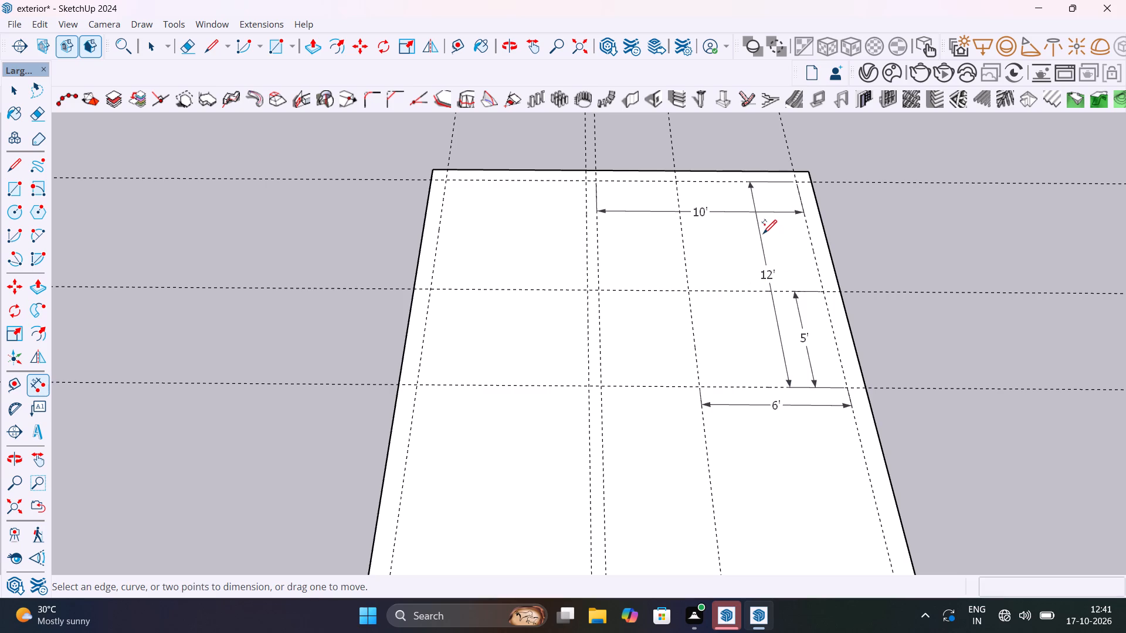
pyautogui.press('space')
# Place a cross guide 4' beyond the second cross guide, toward the near end of the plan.
pyautogui.scroll(-3, 760, 365)
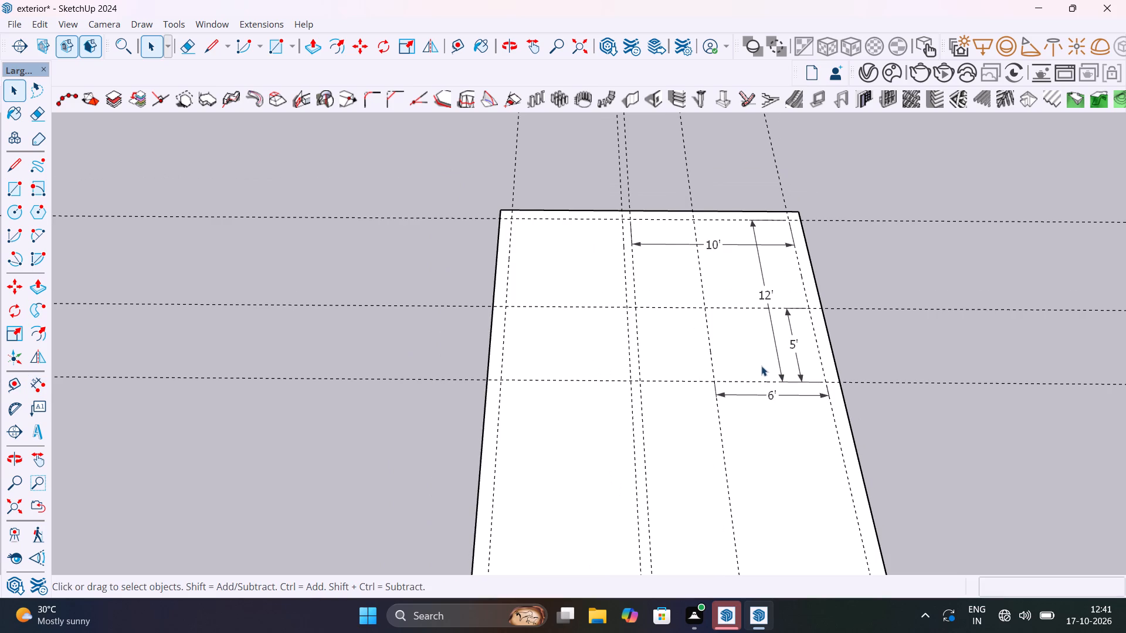
pyautogui.scroll(-1, 762, 366)
pyautogui.keyDown('shift'); pyautogui.moveTo(762, 366); pyautogui.dragTo(691, 239, button='middle'); pyautogui.keyUp('shift')
pyautogui.scroll(6, 698, 251)
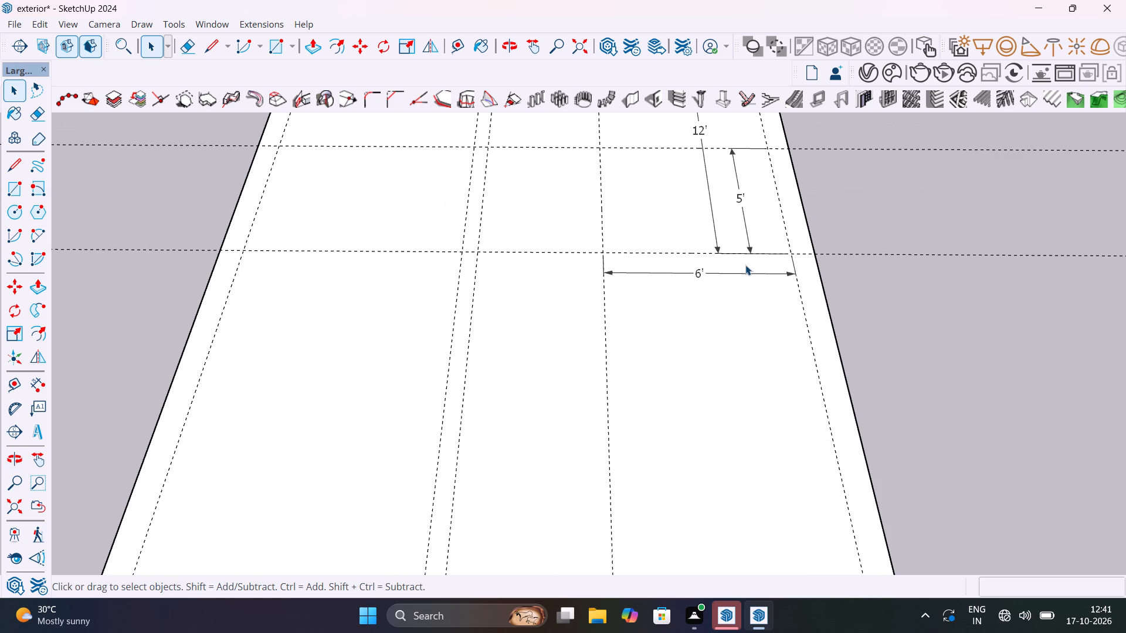
pyautogui.scroll(-5, 754, 268)
pyautogui.moveTo(756, 268); pyautogui.dragTo(774, 304, button='middle')
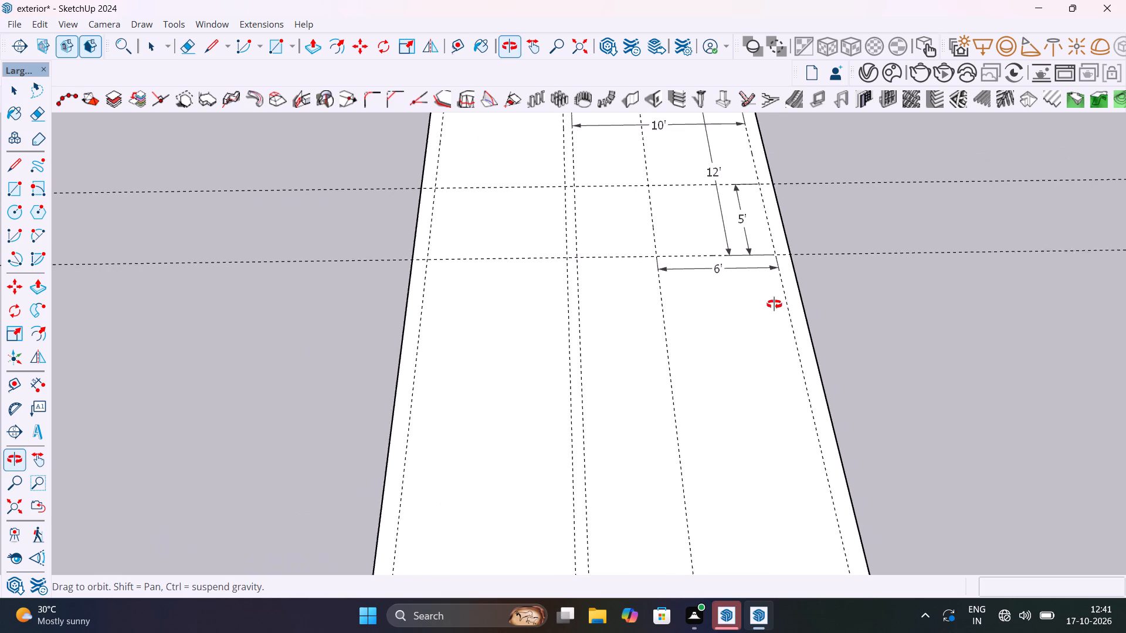
pyautogui.moveTo(774, 304); pyautogui.dragTo(776, 328, button='middle')
pyautogui.keyDown('shift'); pyautogui.moveTo(774, 326); pyautogui.dragTo(788, 427, button='middle'); pyautogui.keyUp('shift')
pyautogui.keyDown('shift'); pyautogui.scroll(1, 788, 426); pyautogui.keyUp('shift')
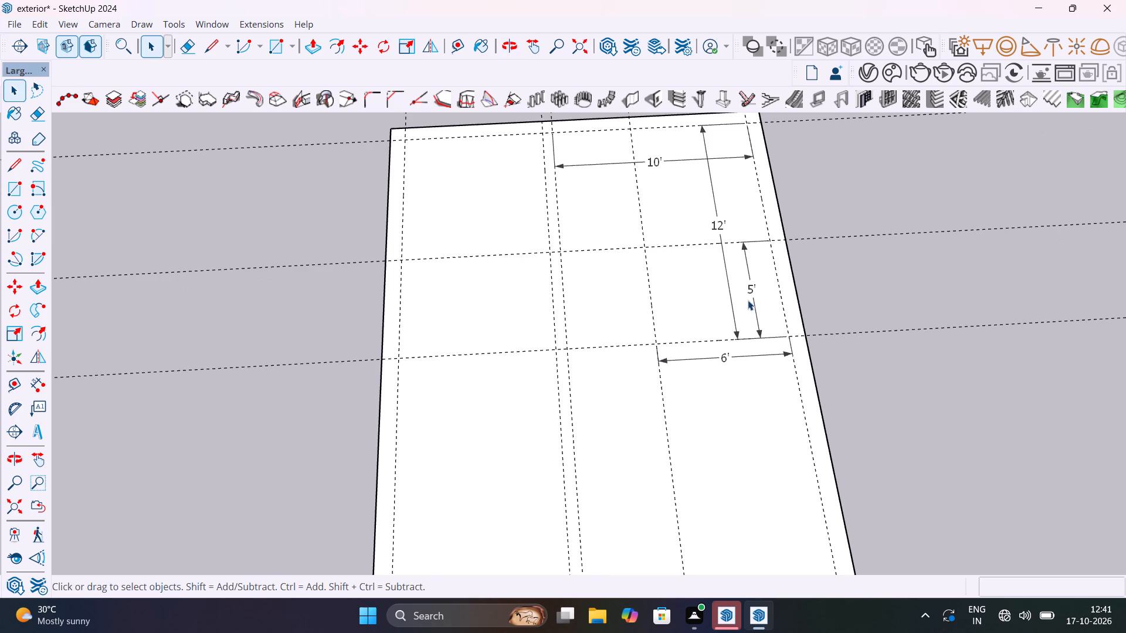
pyautogui.press('t')
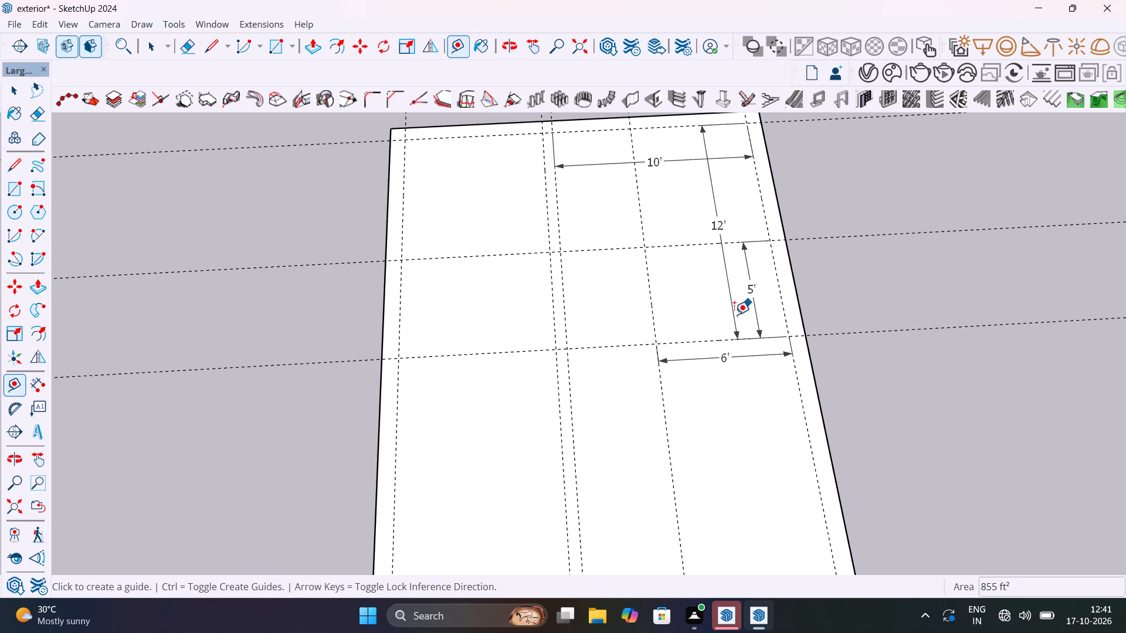
pyautogui.click(723, 341)
pyautogui.scroll(-5, 731, 389)
pyautogui.keyDown('shift'); pyautogui.moveTo(731, 387); pyautogui.dragTo(700, 301, button='middle'); pyautogui.keyUp('shift')
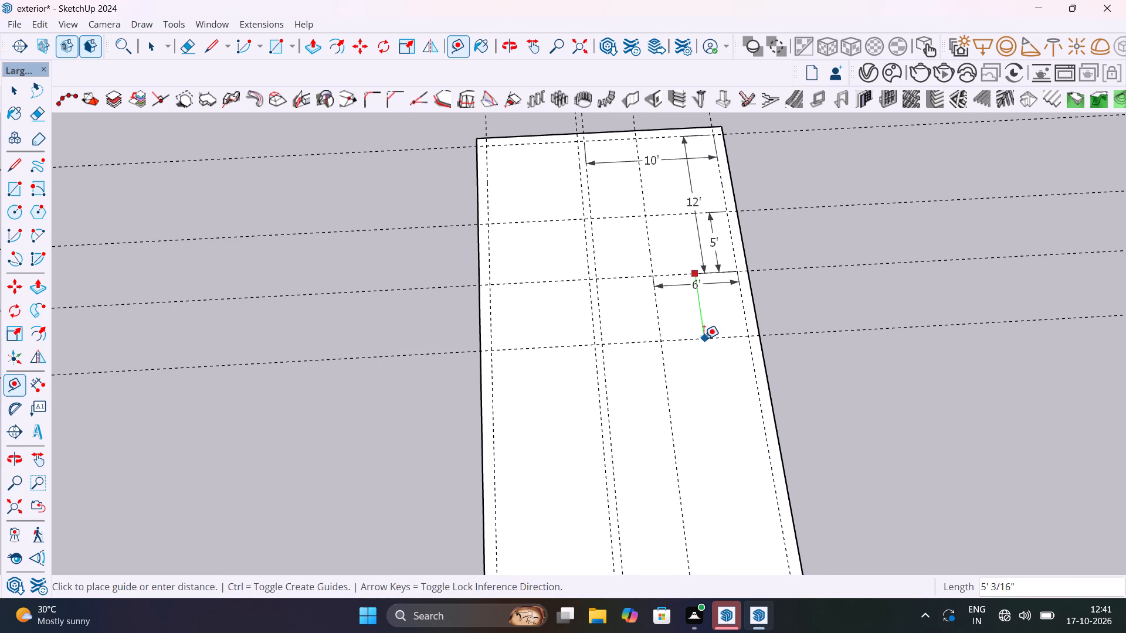
pyautogui.write("4'")
pyautogui.press('Return')
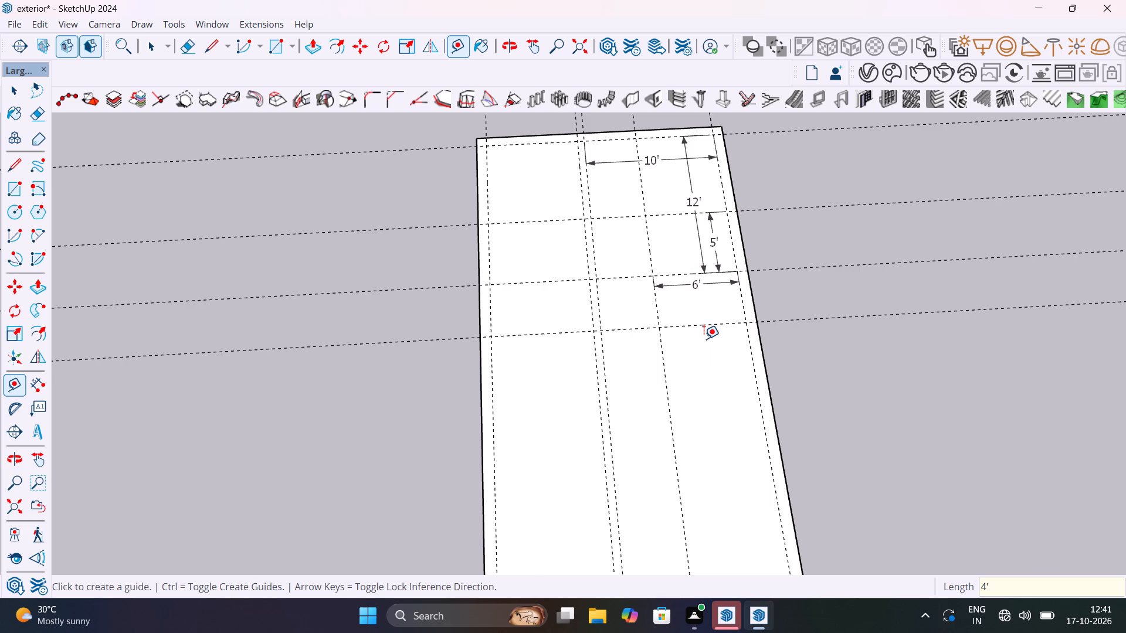
# Place a lengthwise guide 8' inward from the right long-side guide.
pyautogui.click(742, 301)
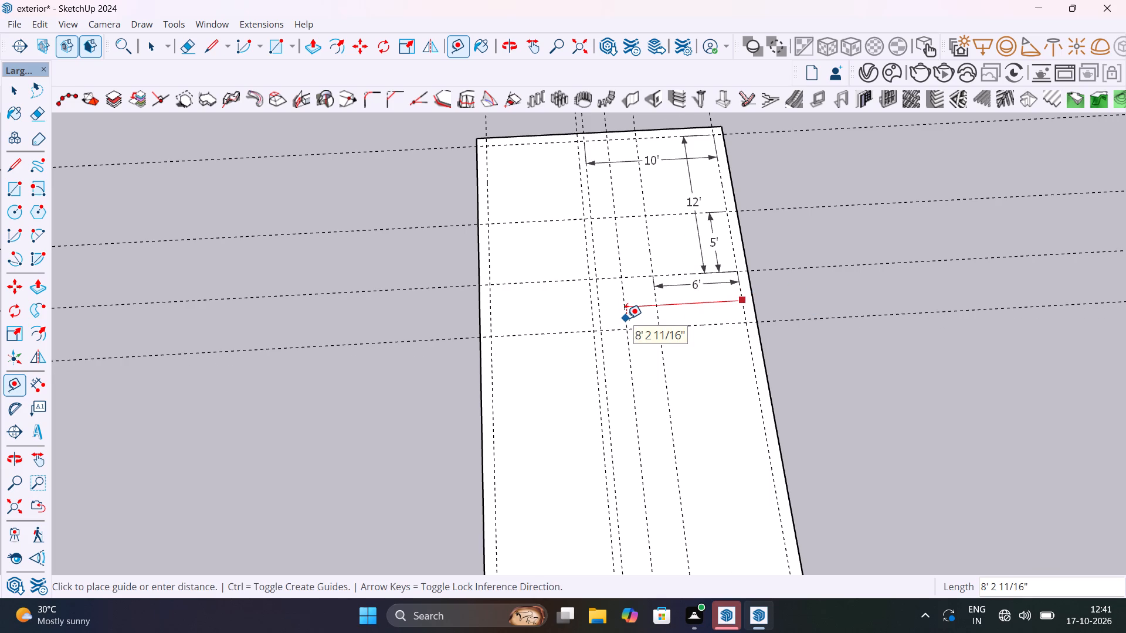
pyautogui.write("8'")
pyautogui.press('Return')
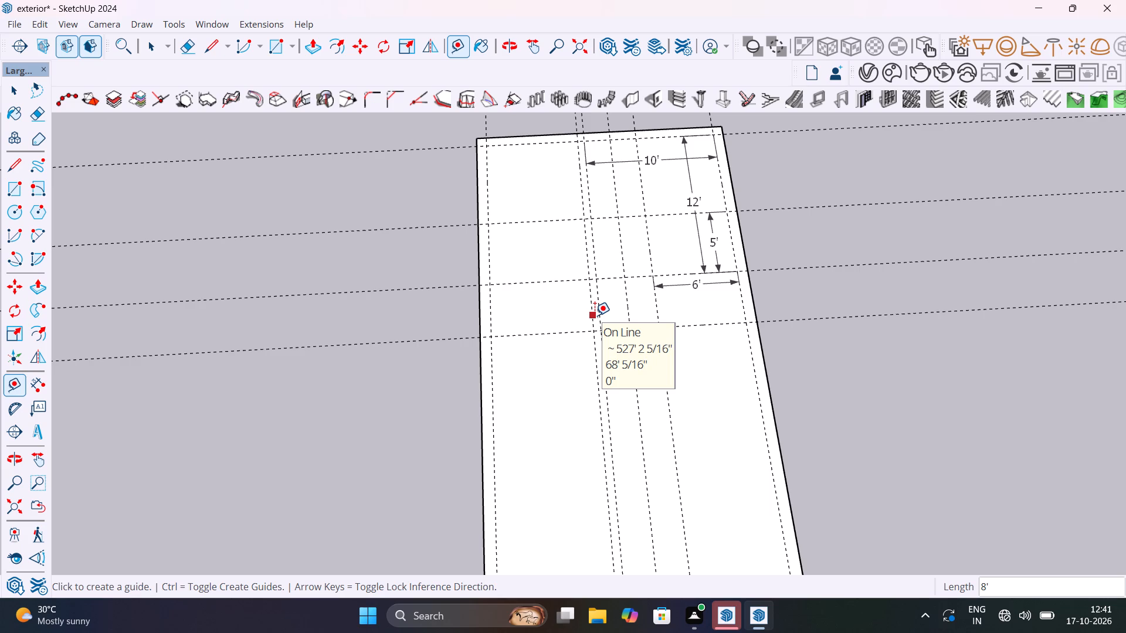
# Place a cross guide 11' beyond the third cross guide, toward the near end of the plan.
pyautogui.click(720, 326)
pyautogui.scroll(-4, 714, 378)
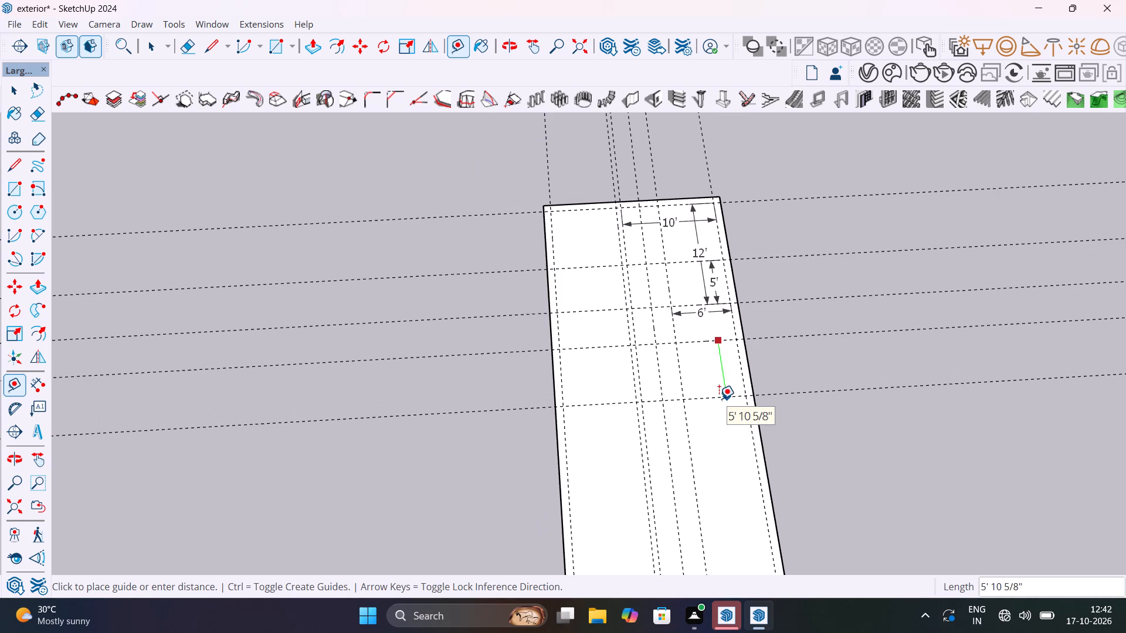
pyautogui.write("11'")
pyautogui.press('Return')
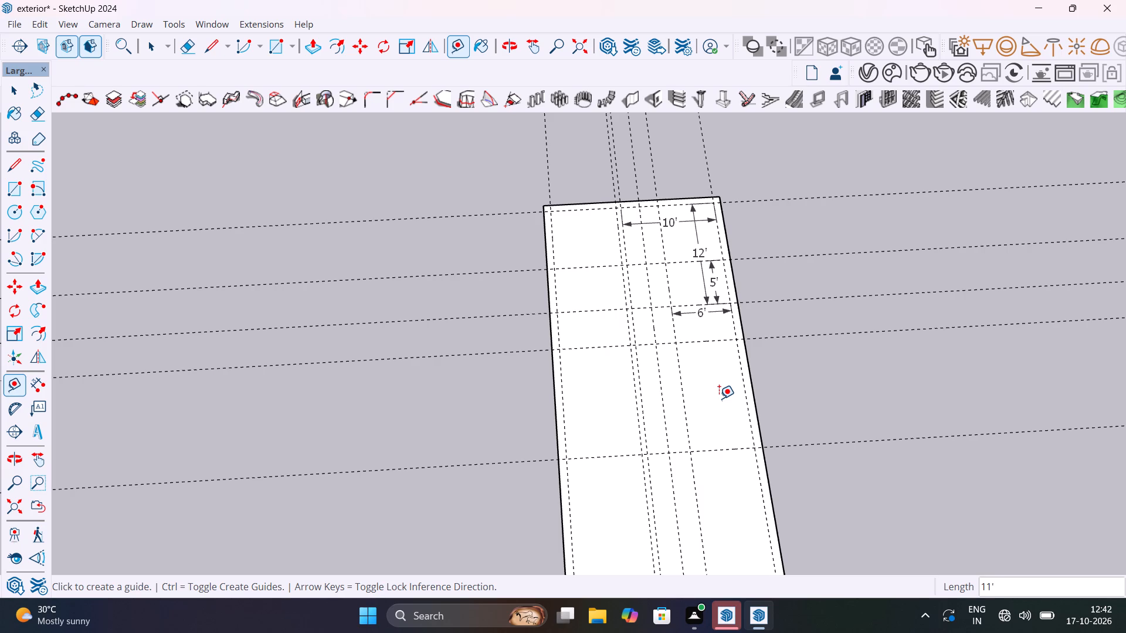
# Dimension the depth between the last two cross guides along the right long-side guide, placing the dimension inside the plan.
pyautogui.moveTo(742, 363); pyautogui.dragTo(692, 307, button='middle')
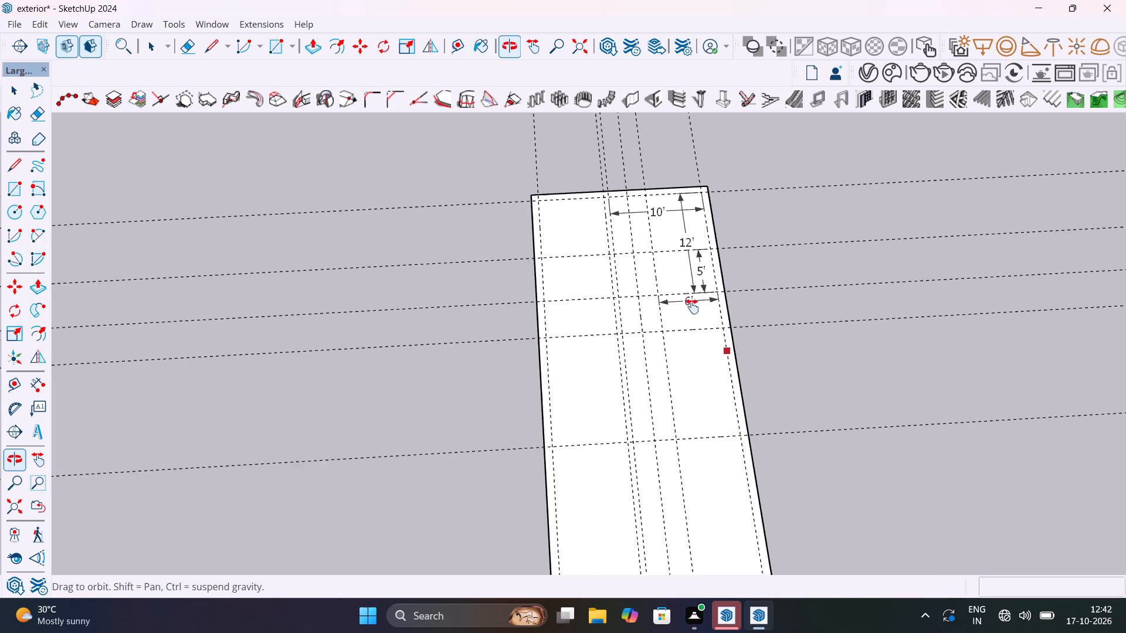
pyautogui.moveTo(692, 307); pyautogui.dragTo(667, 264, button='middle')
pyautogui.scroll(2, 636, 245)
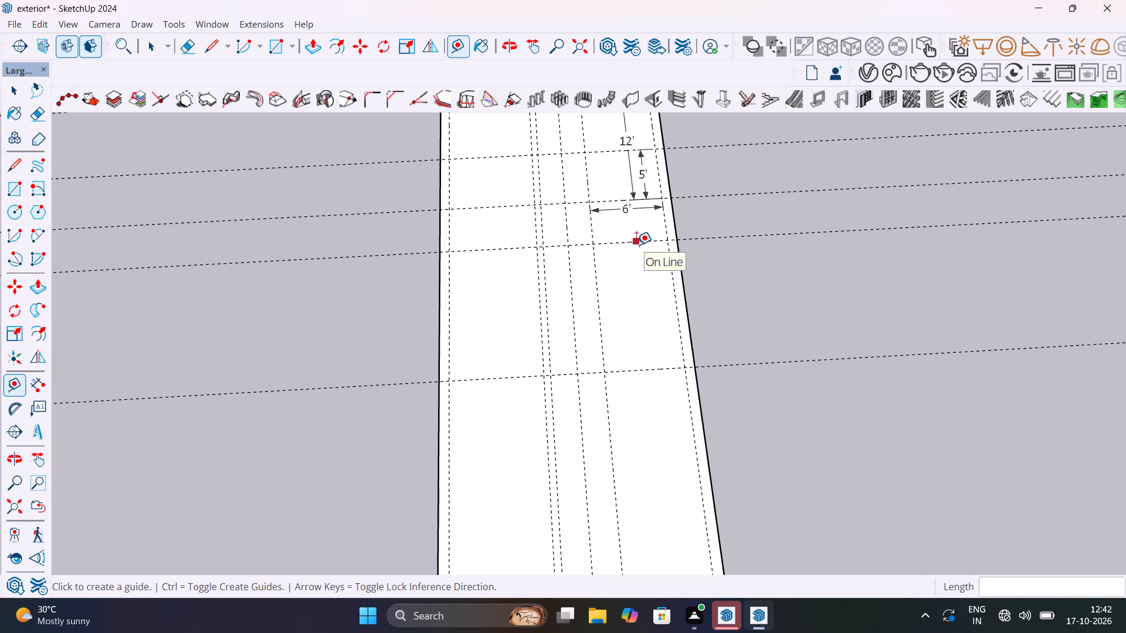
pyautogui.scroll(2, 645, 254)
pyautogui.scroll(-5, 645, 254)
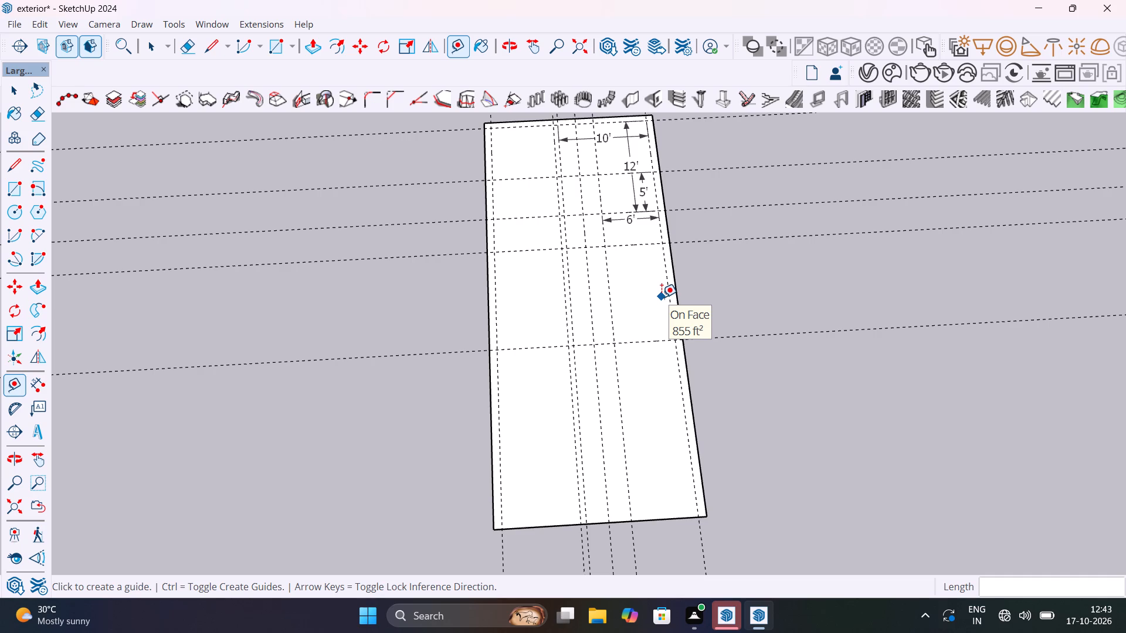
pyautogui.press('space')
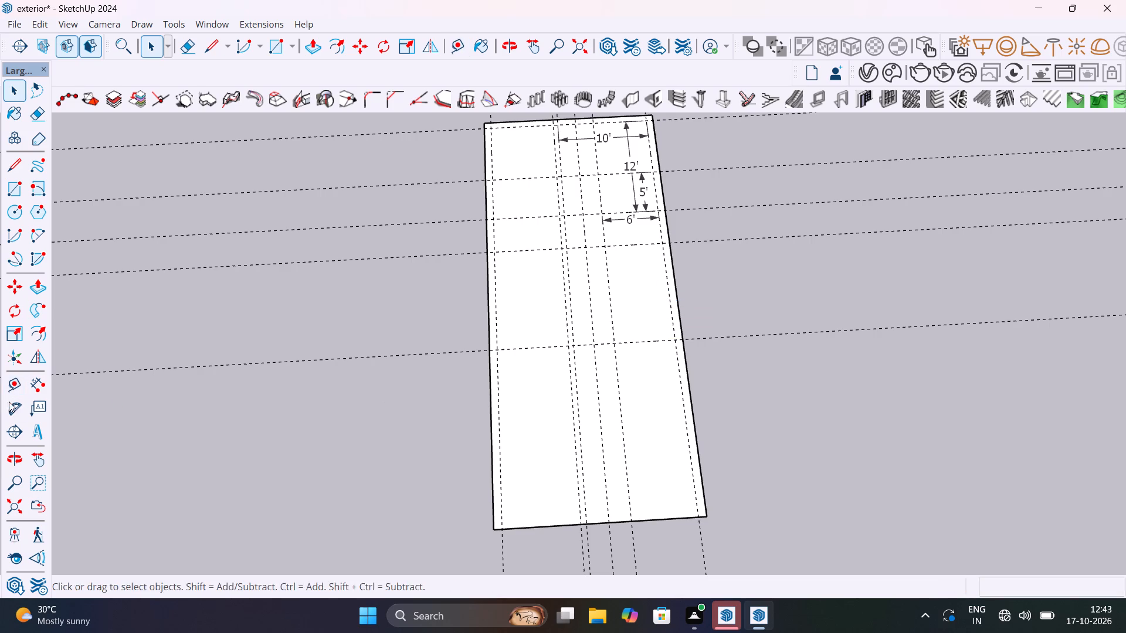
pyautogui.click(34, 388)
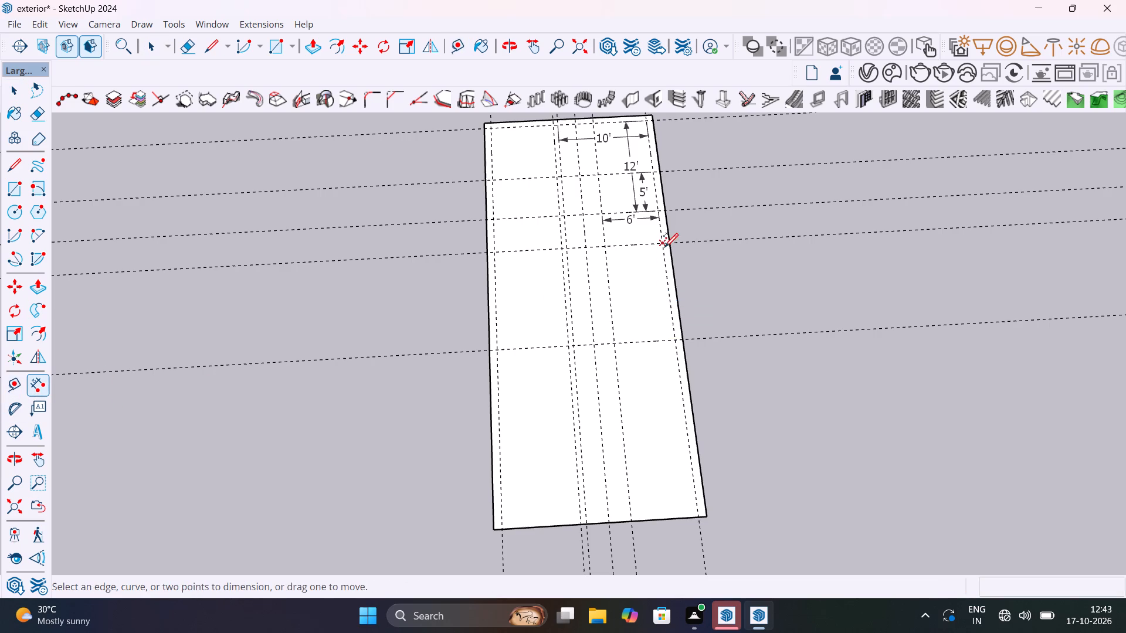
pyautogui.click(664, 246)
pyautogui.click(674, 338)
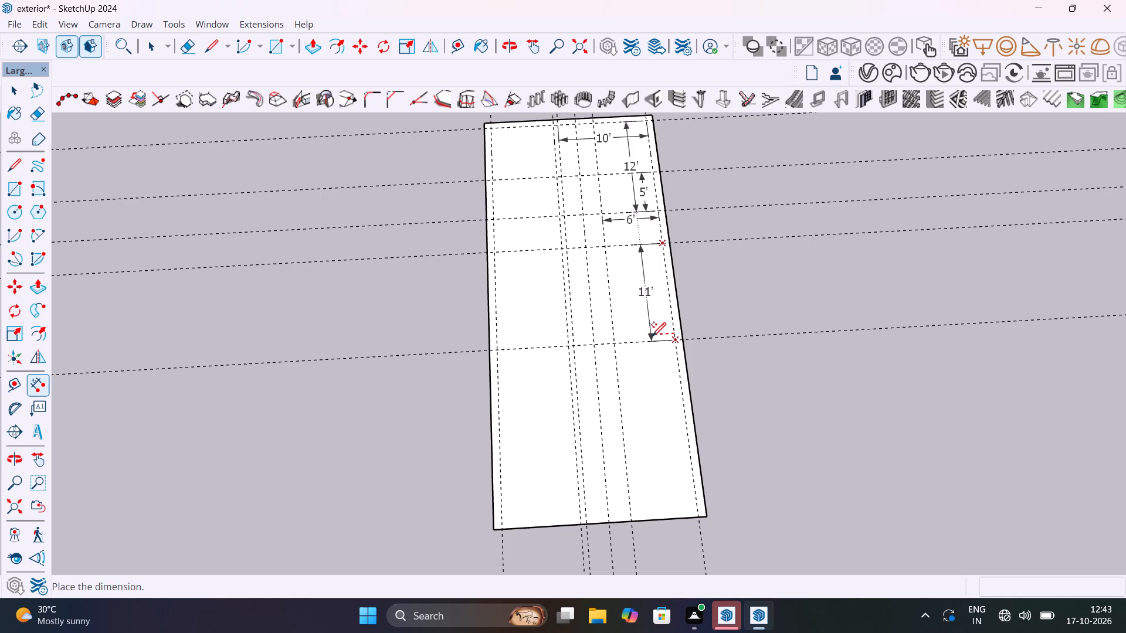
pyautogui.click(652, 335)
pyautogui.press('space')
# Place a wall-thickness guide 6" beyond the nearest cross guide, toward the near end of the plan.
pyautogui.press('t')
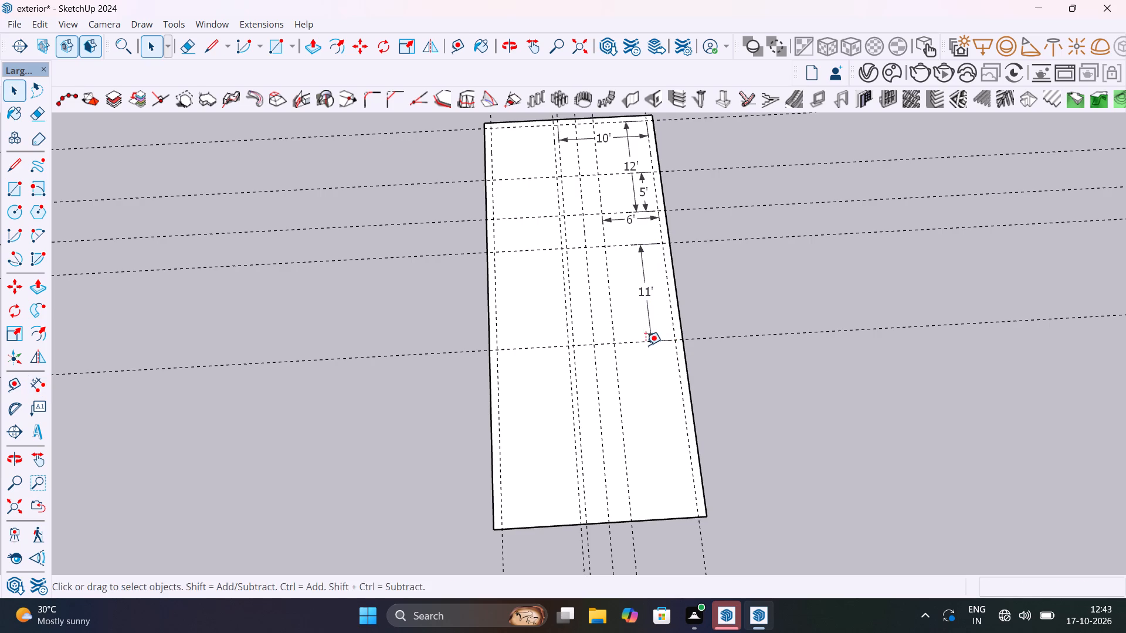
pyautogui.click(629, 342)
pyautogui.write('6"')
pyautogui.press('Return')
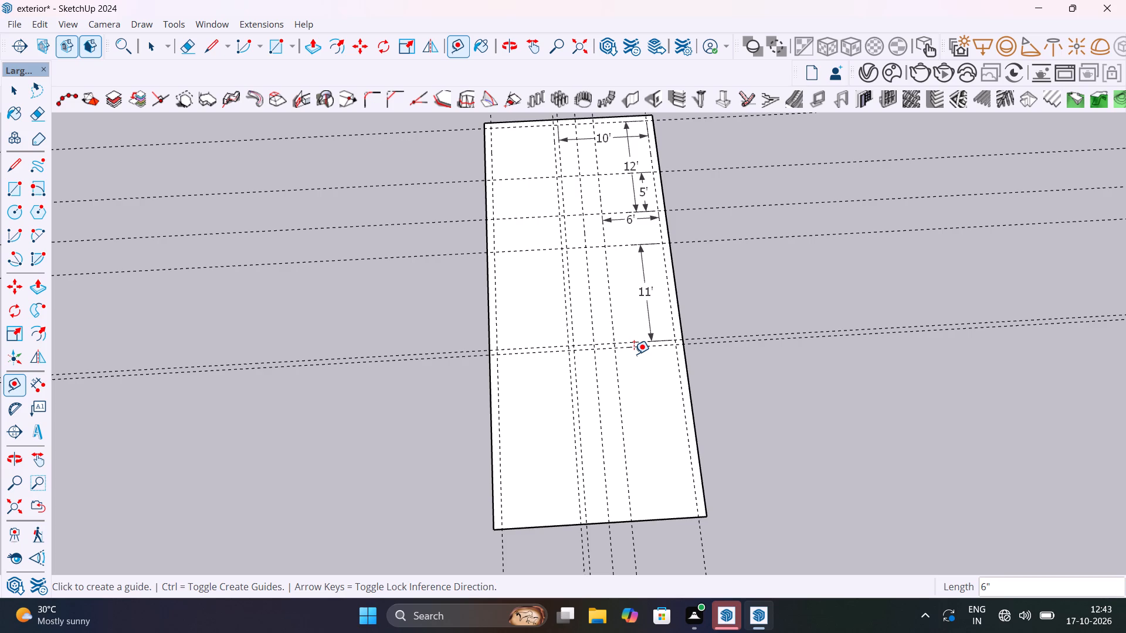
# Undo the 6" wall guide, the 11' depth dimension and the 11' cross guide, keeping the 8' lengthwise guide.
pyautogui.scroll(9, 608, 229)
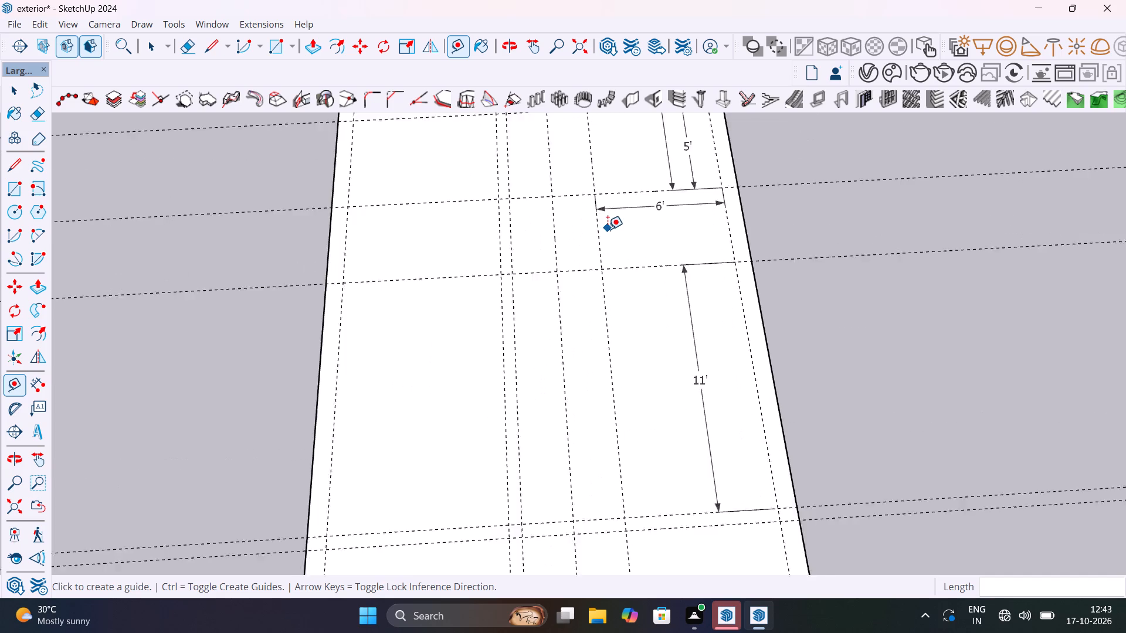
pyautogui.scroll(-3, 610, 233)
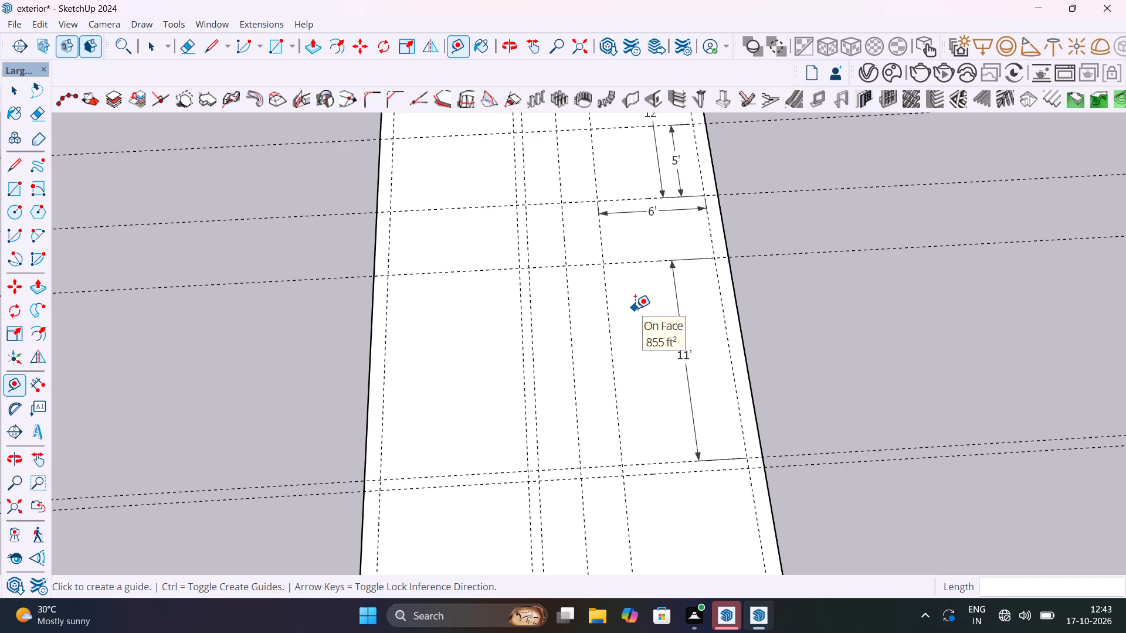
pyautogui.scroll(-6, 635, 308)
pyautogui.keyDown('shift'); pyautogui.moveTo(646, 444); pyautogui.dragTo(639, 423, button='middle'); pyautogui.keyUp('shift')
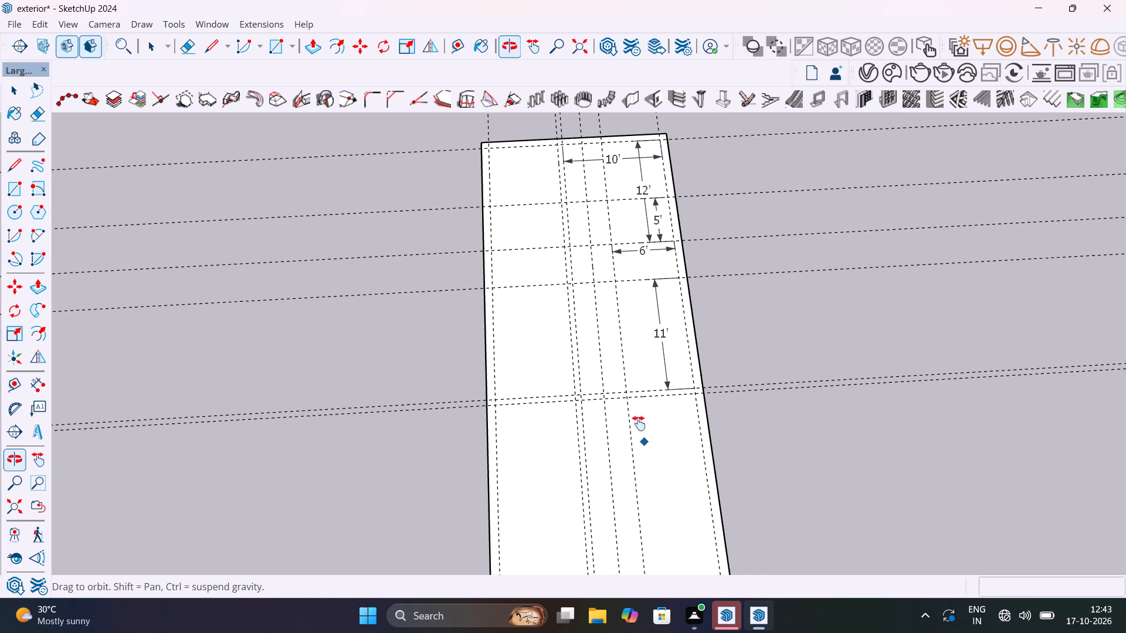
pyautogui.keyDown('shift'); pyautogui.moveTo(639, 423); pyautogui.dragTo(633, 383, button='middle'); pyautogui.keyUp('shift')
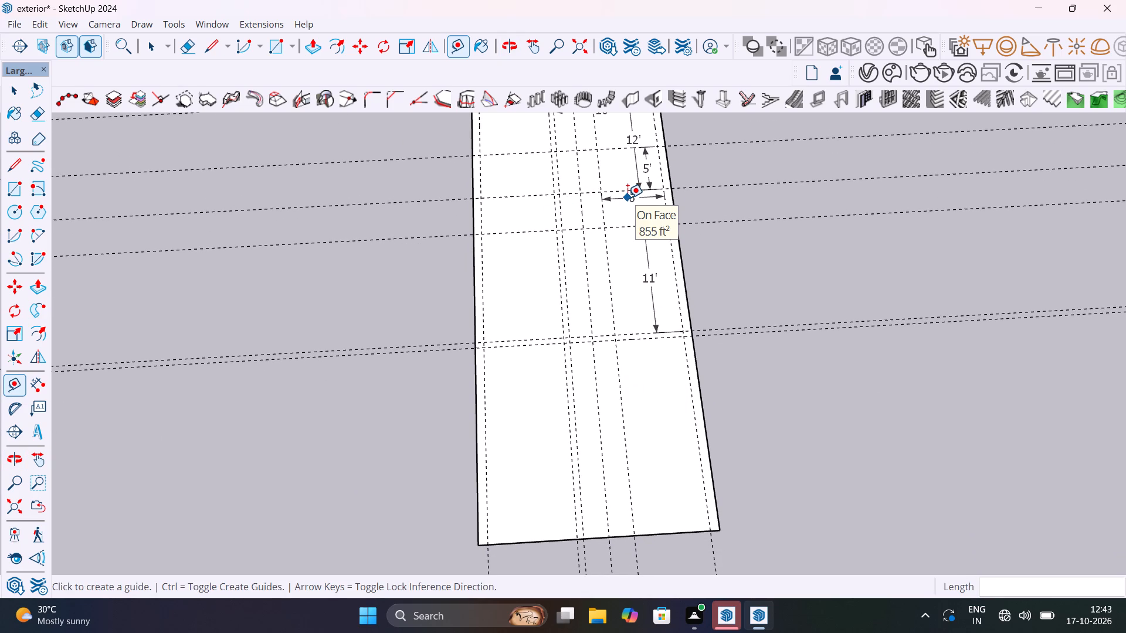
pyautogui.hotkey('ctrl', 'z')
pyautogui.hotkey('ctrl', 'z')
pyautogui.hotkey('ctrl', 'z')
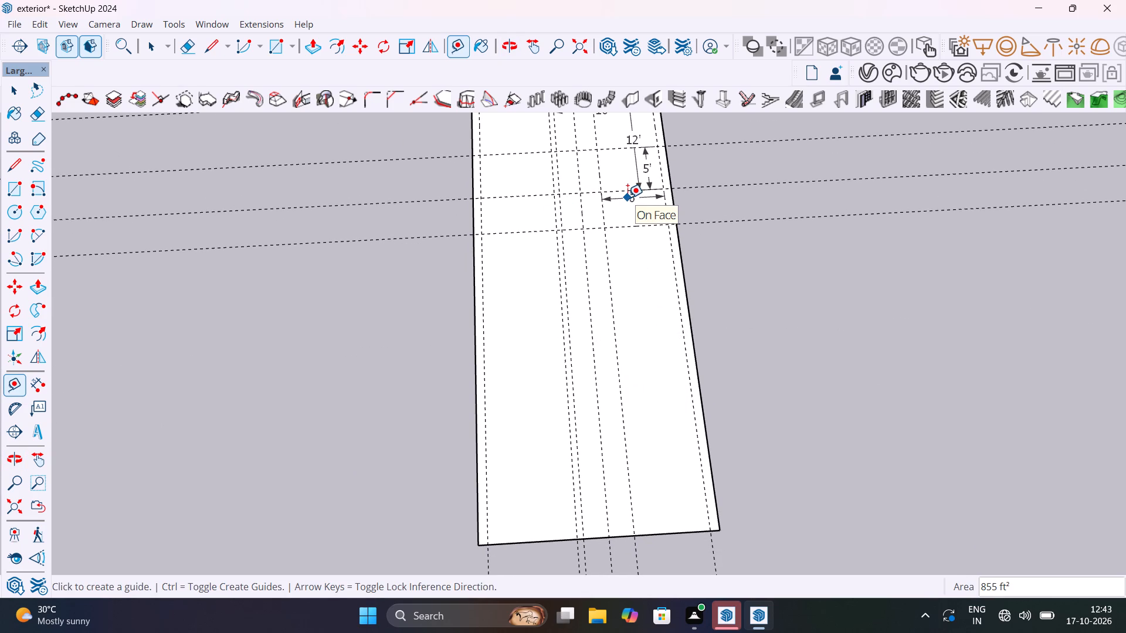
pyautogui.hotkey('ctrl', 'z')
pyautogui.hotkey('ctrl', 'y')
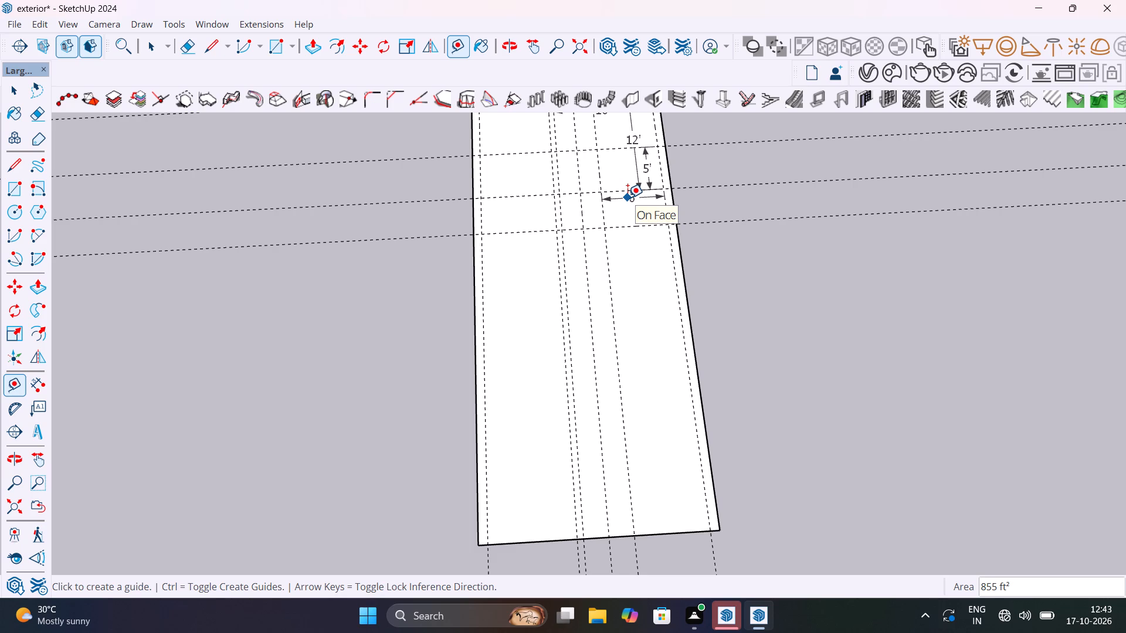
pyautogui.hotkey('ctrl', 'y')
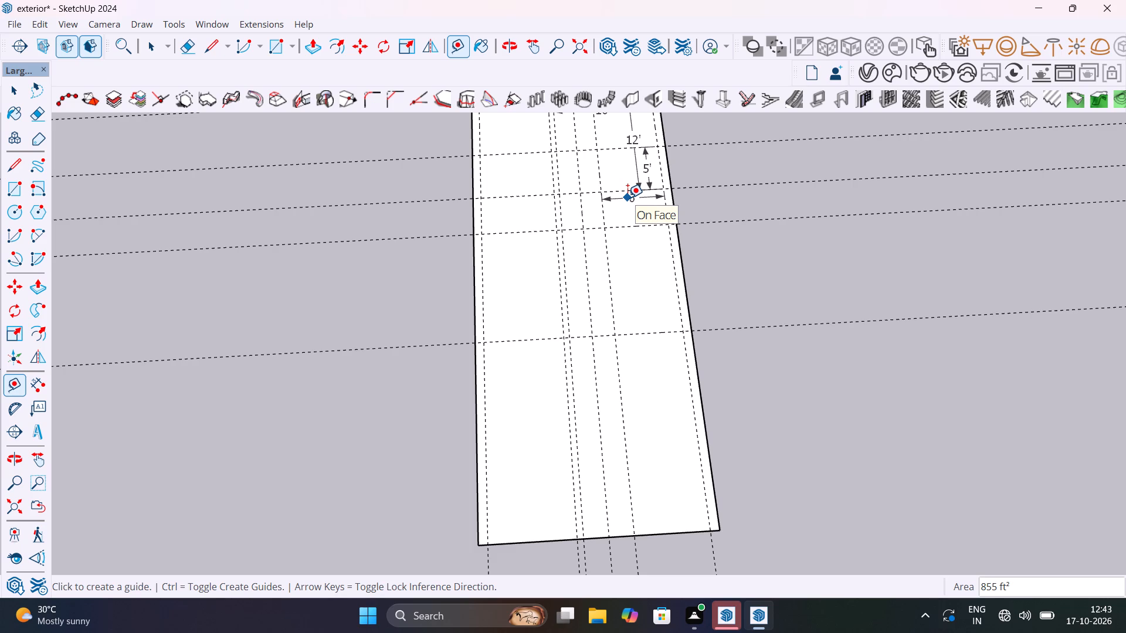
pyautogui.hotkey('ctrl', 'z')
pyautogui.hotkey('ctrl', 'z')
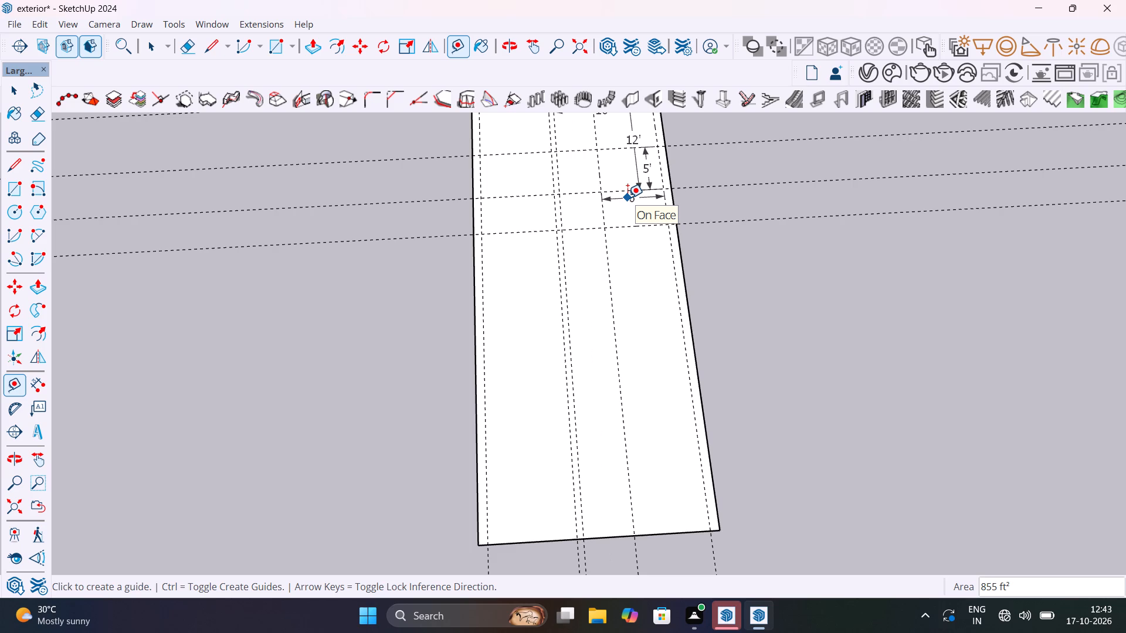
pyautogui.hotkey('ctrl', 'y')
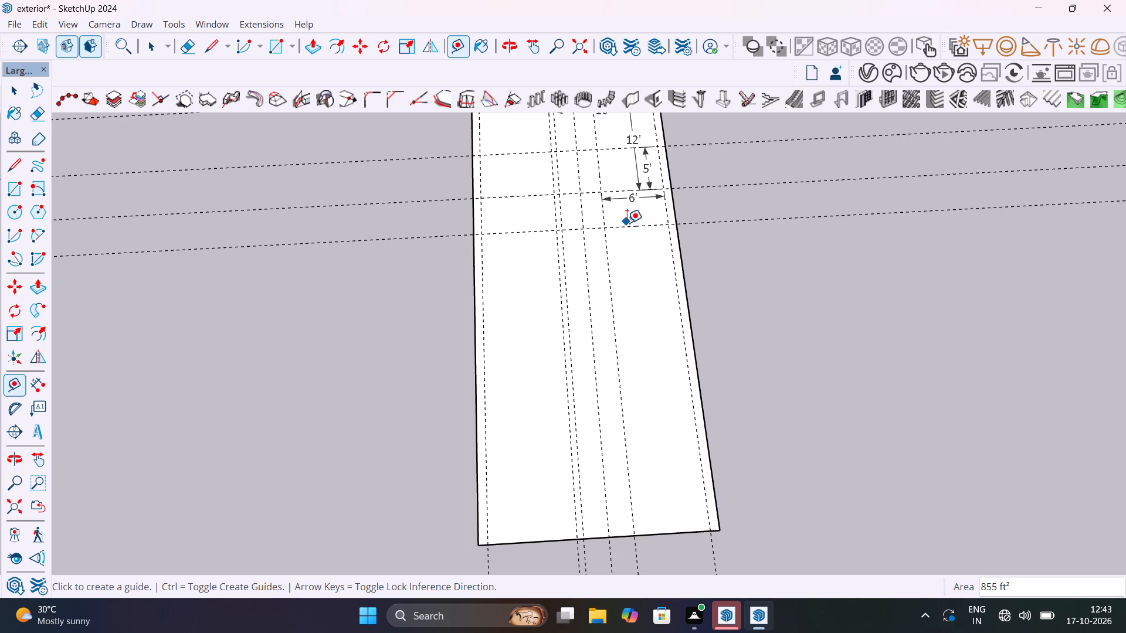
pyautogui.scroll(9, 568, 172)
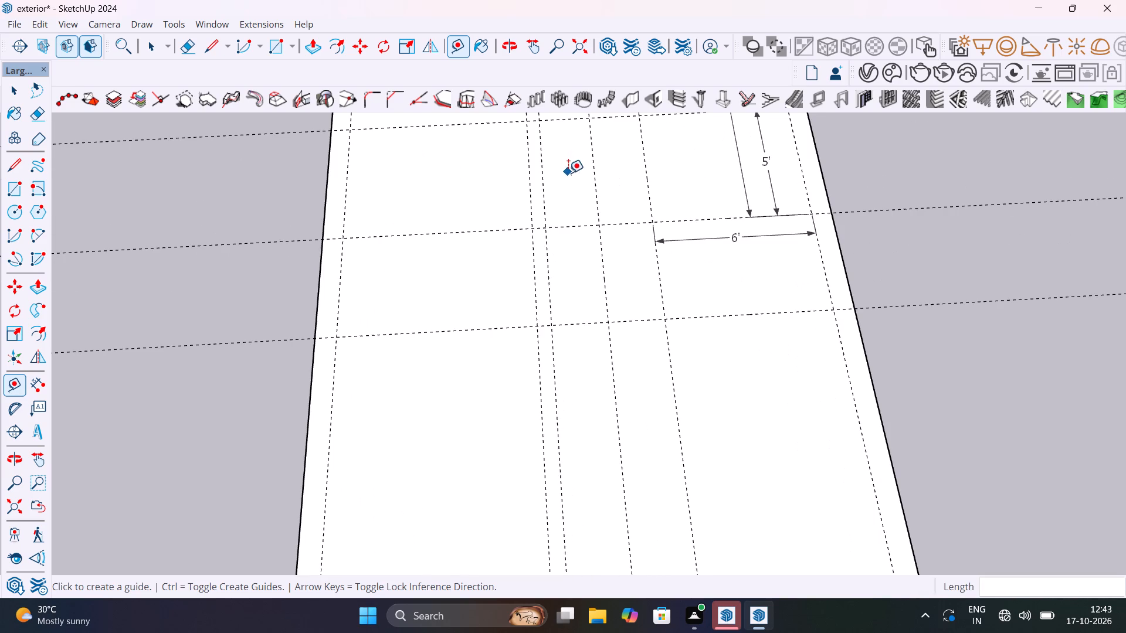
# Place a lengthwise wall-thickness guide 6" from the 8' lengthwise guide, on the side facing the 10' room guides.
pyautogui.keyDown('shift'); pyautogui.moveTo(595, 225); pyautogui.dragTo(605, 379, button='middle'); pyautogui.keyUp('shift')
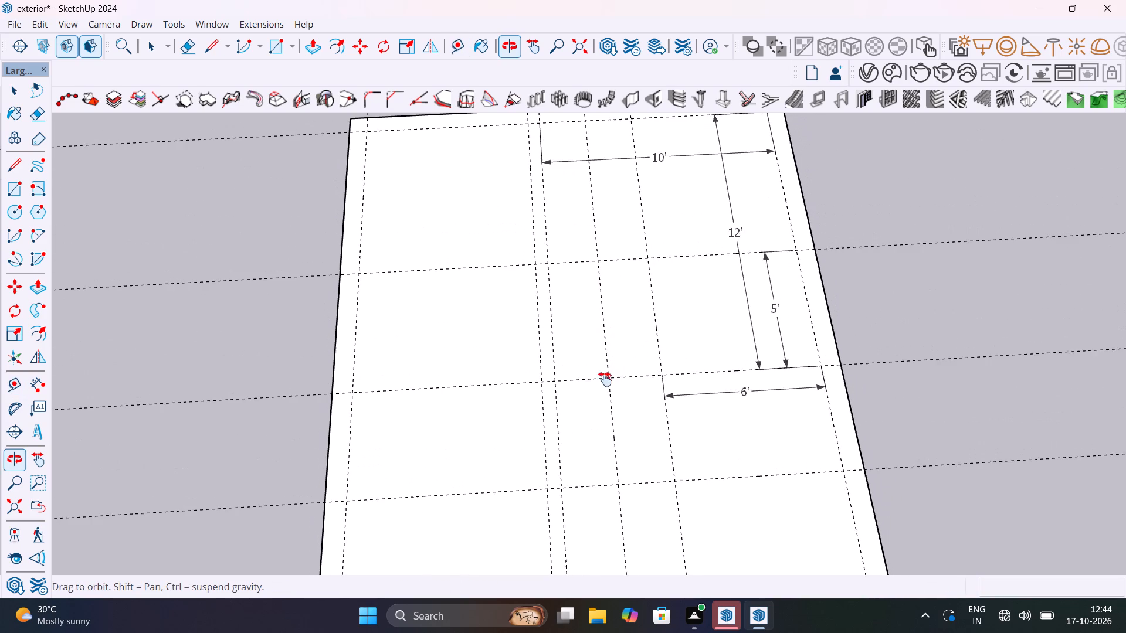
pyautogui.keyDown('shift'); pyautogui.moveTo(605, 379); pyautogui.dragTo(605, 380, button='middle'); pyautogui.keyUp('shift')
pyautogui.scroll(4, 616, 302)
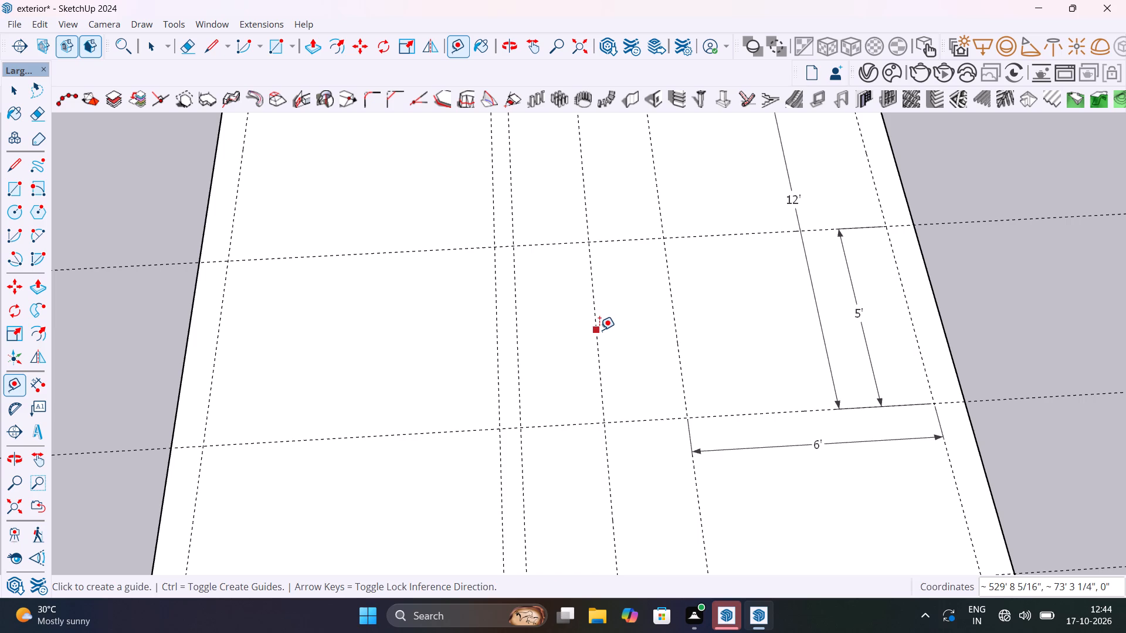
pyautogui.click(599, 330)
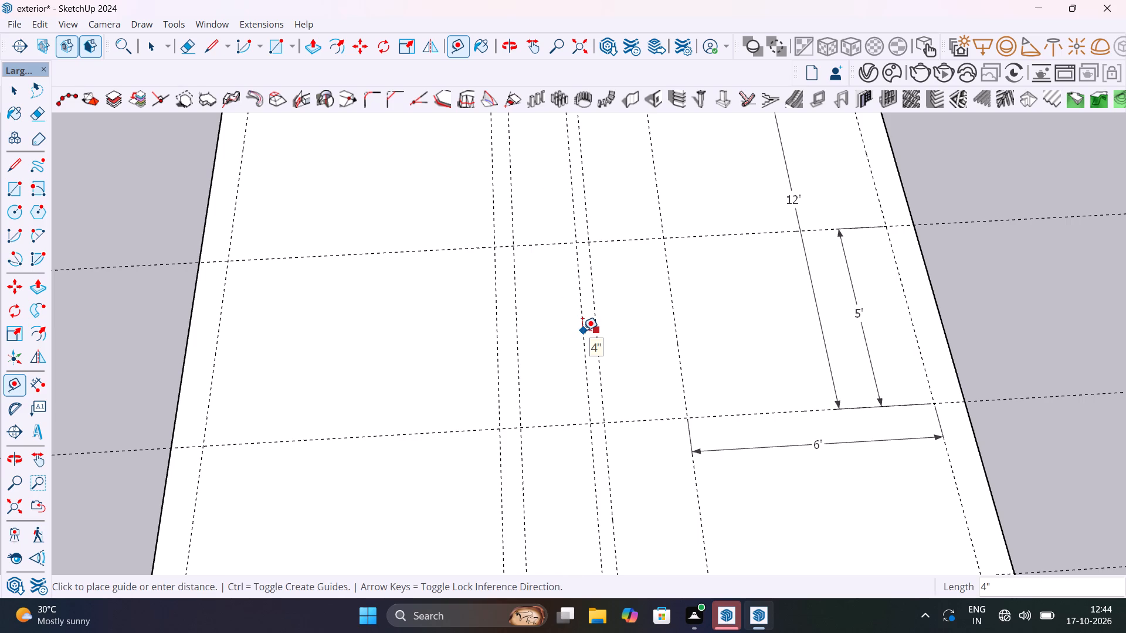
pyautogui.write('6"')
pyautogui.press('Return')
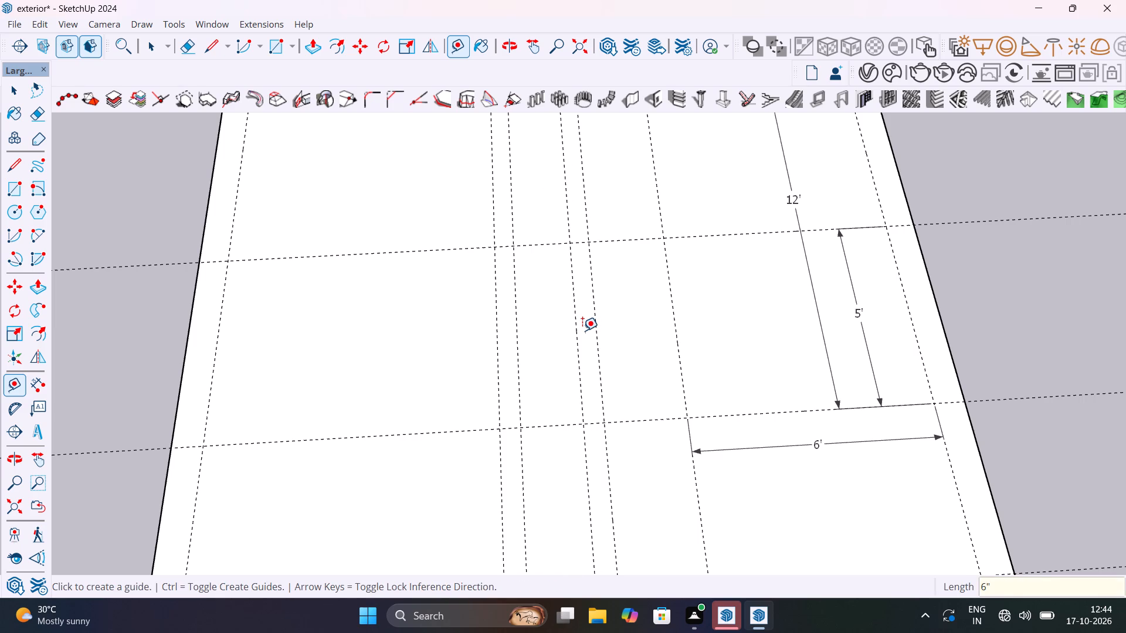
pyautogui.press('space')
# Delete the fourth cross guide, the one beyond the 12' depth toward the near end of the plan.
pyautogui.scroll(-5, 819, 443)
pyautogui.keyDown('shift'); pyautogui.moveTo(818, 442); pyautogui.dragTo(784, 411, button='middle'); pyautogui.keyUp('shift')
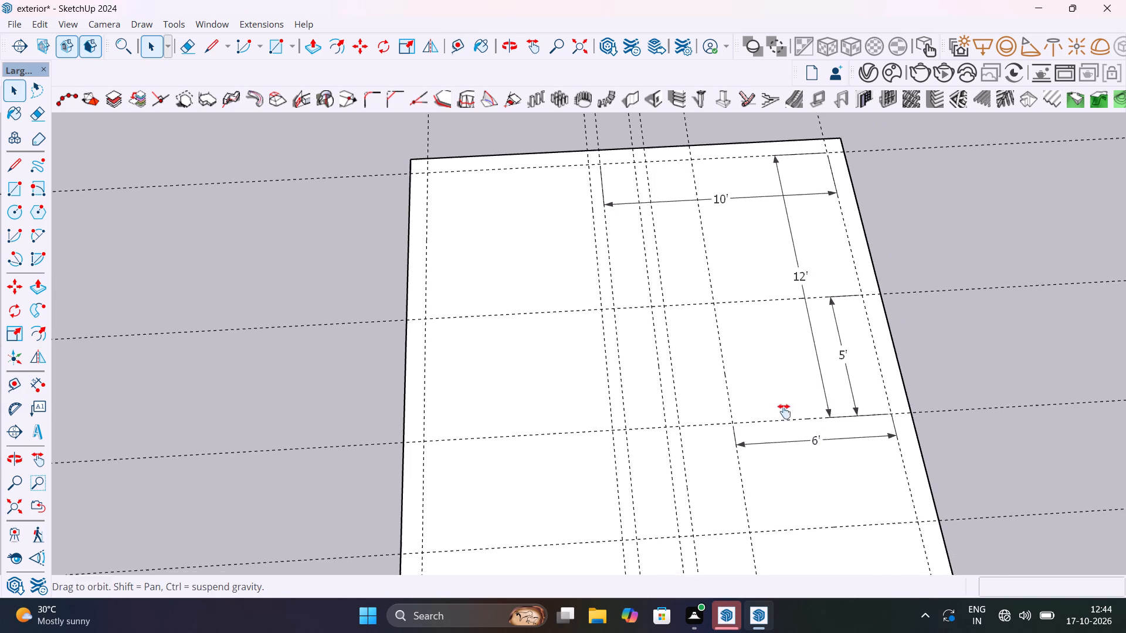
pyautogui.keyDown('shift'); pyautogui.moveTo(784, 411); pyautogui.dragTo(751, 377, button='middle'); pyautogui.keyUp('shift')
pyautogui.press('space')
pyautogui.click(761, 462)
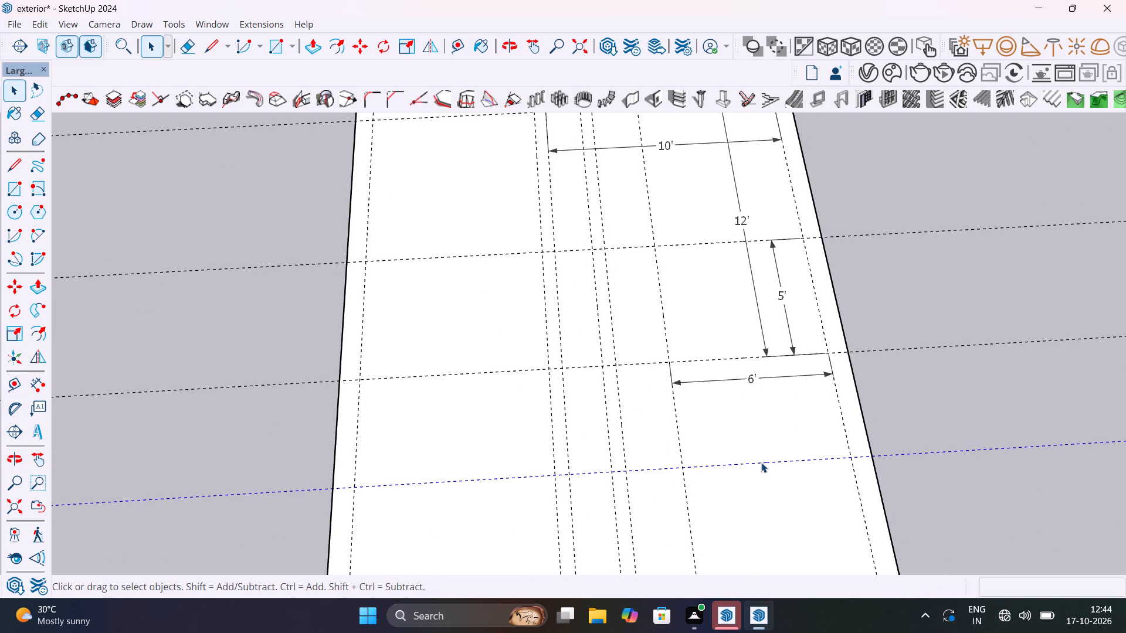
pyautogui.press('Delete')
# Place a wall-thickness guide 6" beyond the third cross guide, toward the near end of the plan.
pyautogui.press('t')
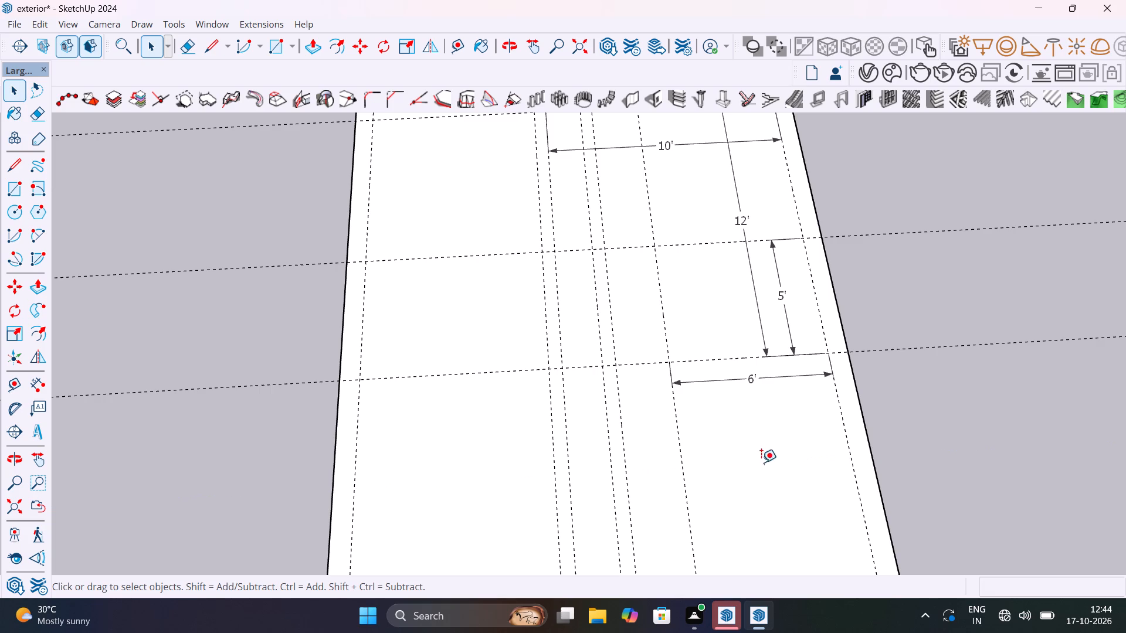
pyautogui.click(732, 362)
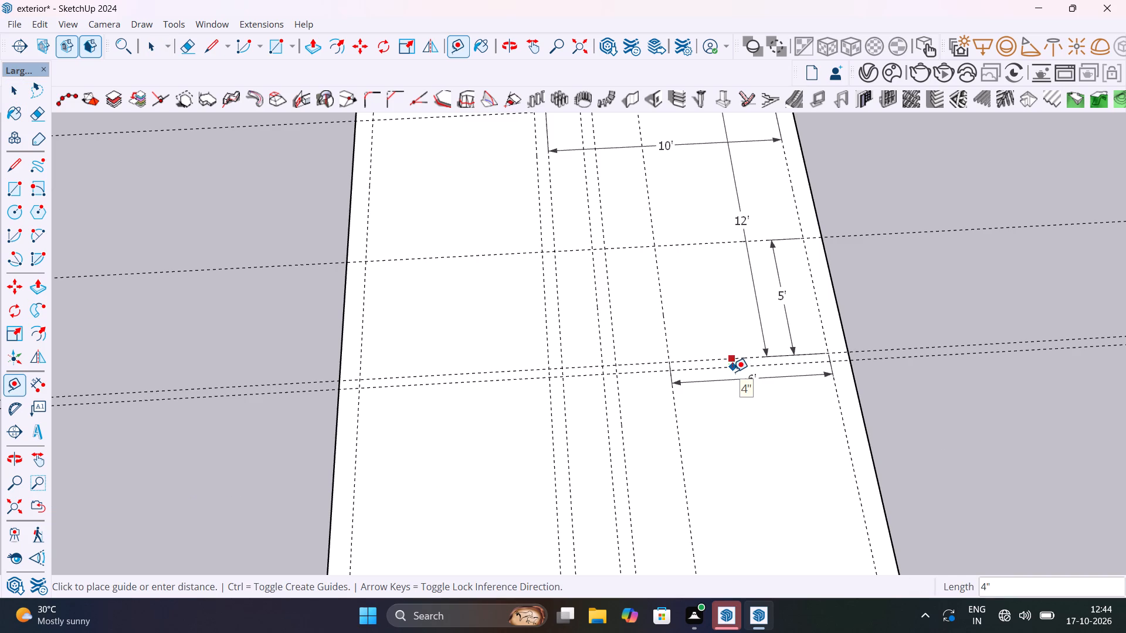
pyautogui.write('6"')
pyautogui.press('Return')
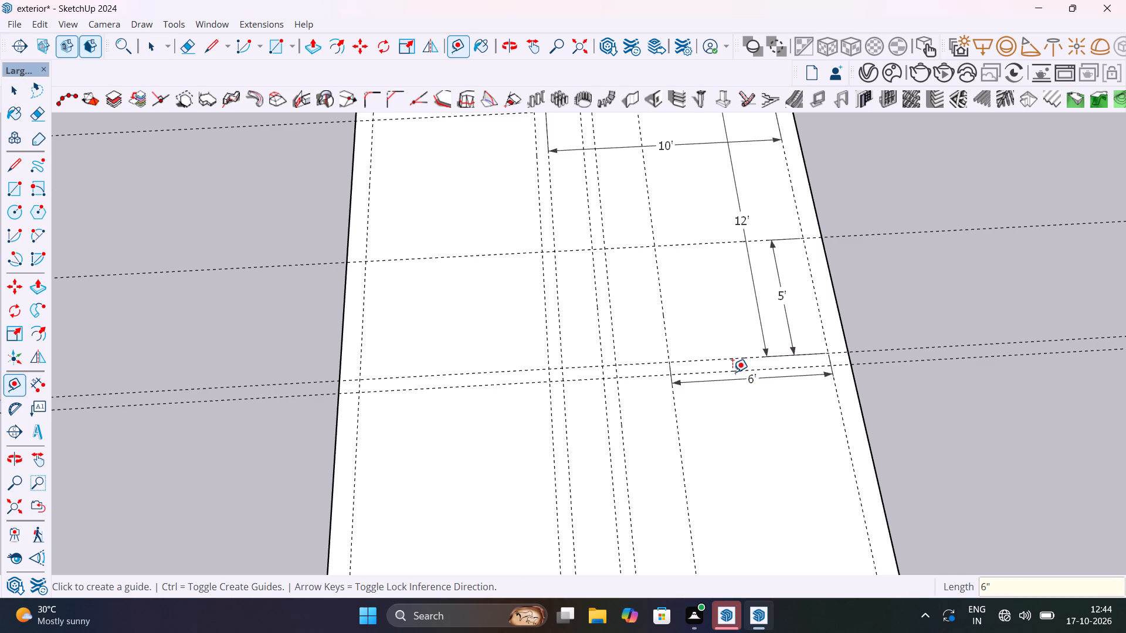
# Place a cross guide 11' beyond the 6" wall-thickness guide, toward the near end of the plan.
pyautogui.scroll(-5, 733, 369)
pyautogui.keyDown('shift'); pyautogui.moveTo(733, 375); pyautogui.dragTo(680, 309, button='middle'); pyautogui.keyUp('shift')
pyautogui.scroll(5, 680, 312)
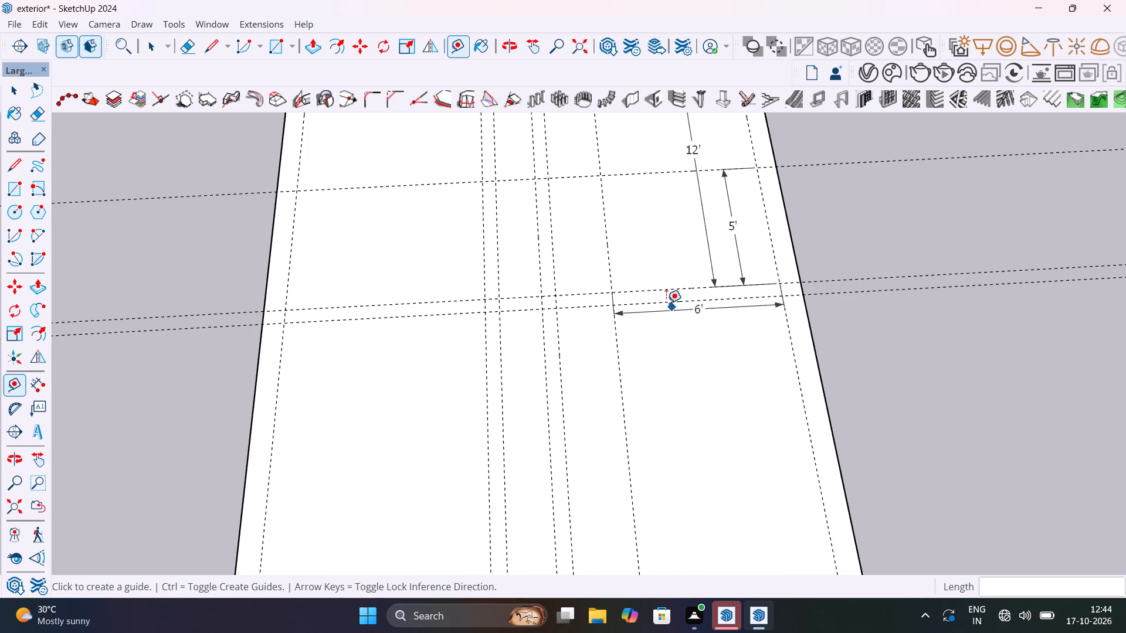
pyautogui.click(667, 302)
pyautogui.scroll(-11, 674, 365)
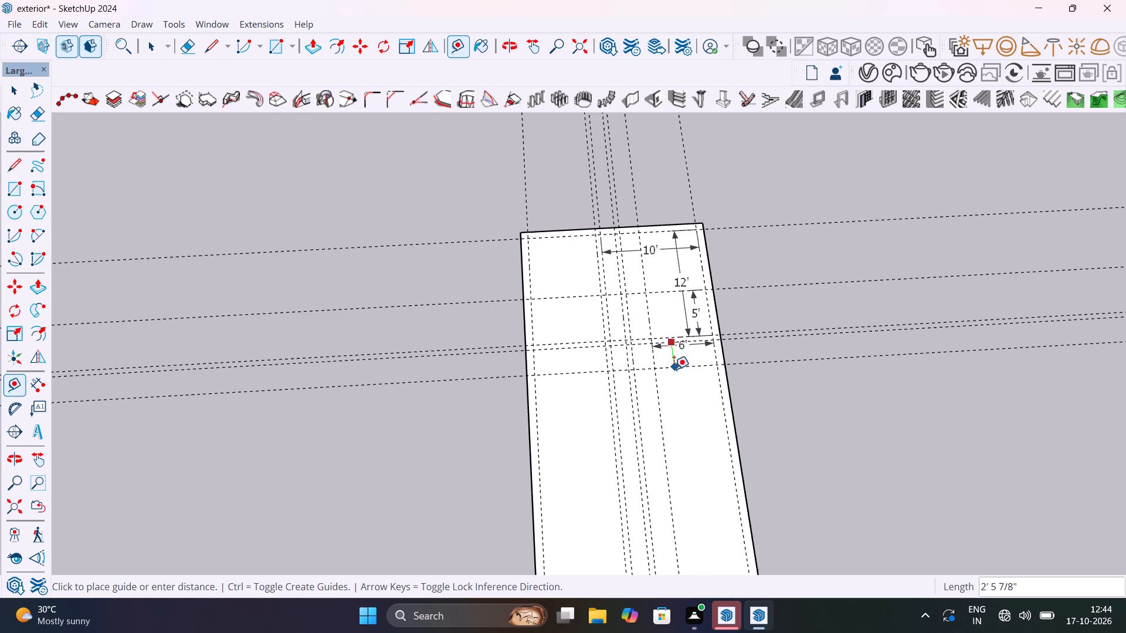
pyautogui.press('1')
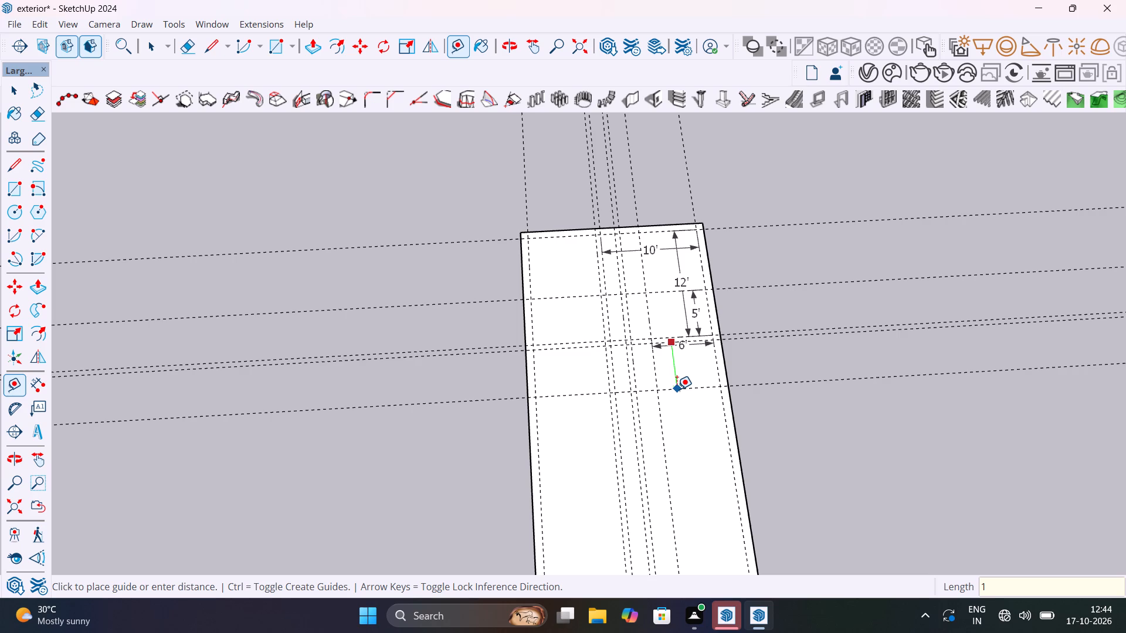
pyautogui.press('1')
pyautogui.press("'")
pyautogui.press('Return')
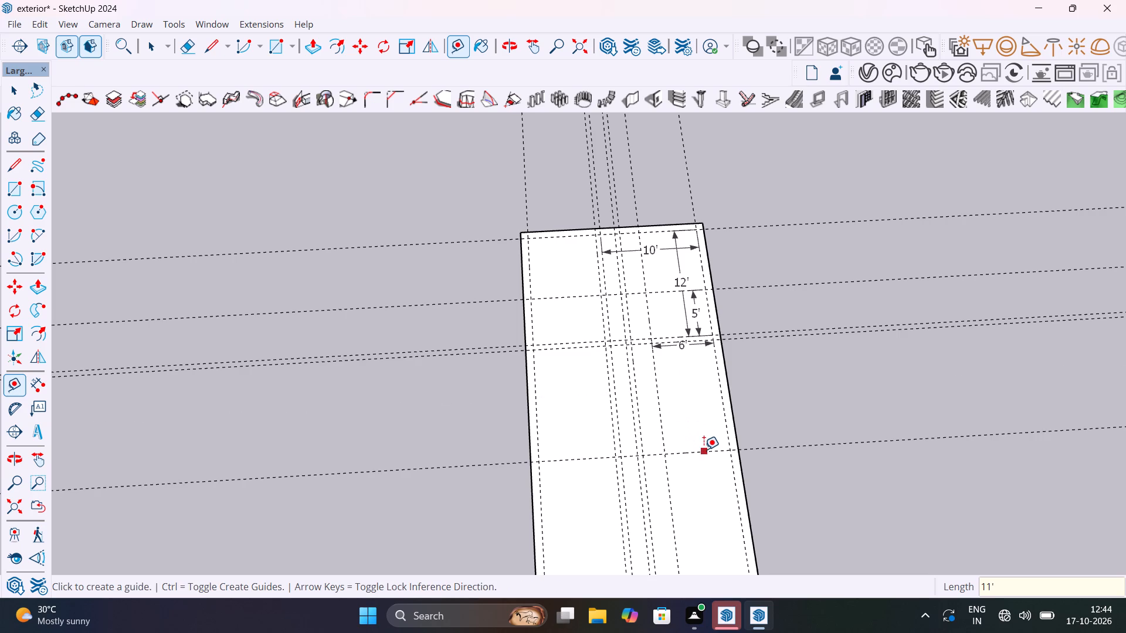
# Place a wall-thickness guide 6" beyond the 11' cross guide, toward the near end of the plan.
pyautogui.click(704, 451)
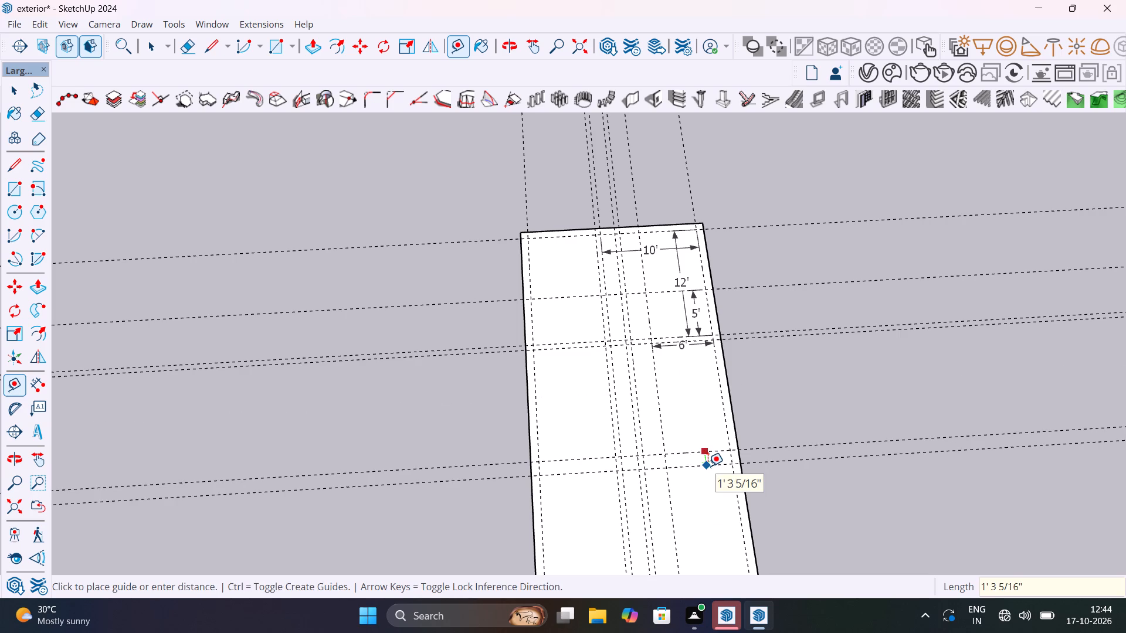
pyautogui.press('6')
pyautogui.hotkey('shift', '"')
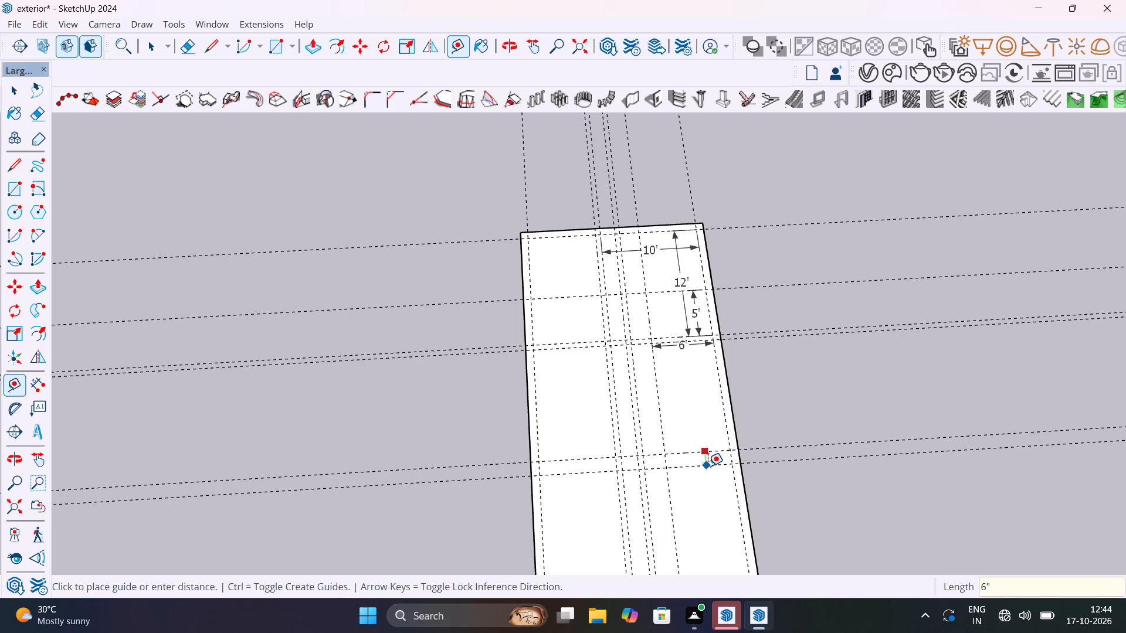
pyautogui.press('Return')
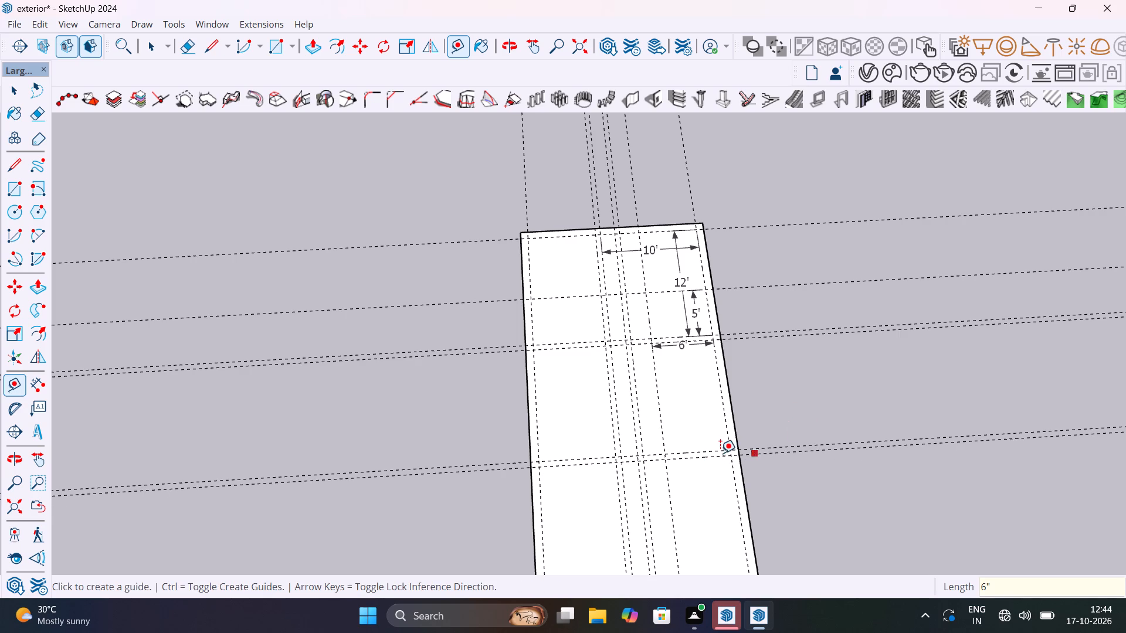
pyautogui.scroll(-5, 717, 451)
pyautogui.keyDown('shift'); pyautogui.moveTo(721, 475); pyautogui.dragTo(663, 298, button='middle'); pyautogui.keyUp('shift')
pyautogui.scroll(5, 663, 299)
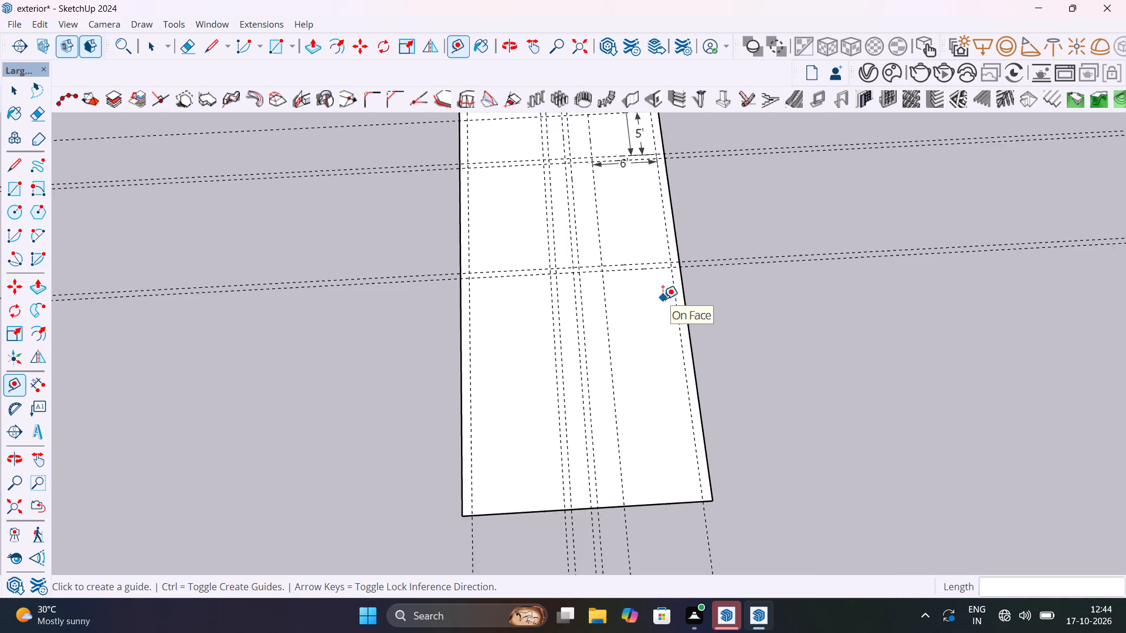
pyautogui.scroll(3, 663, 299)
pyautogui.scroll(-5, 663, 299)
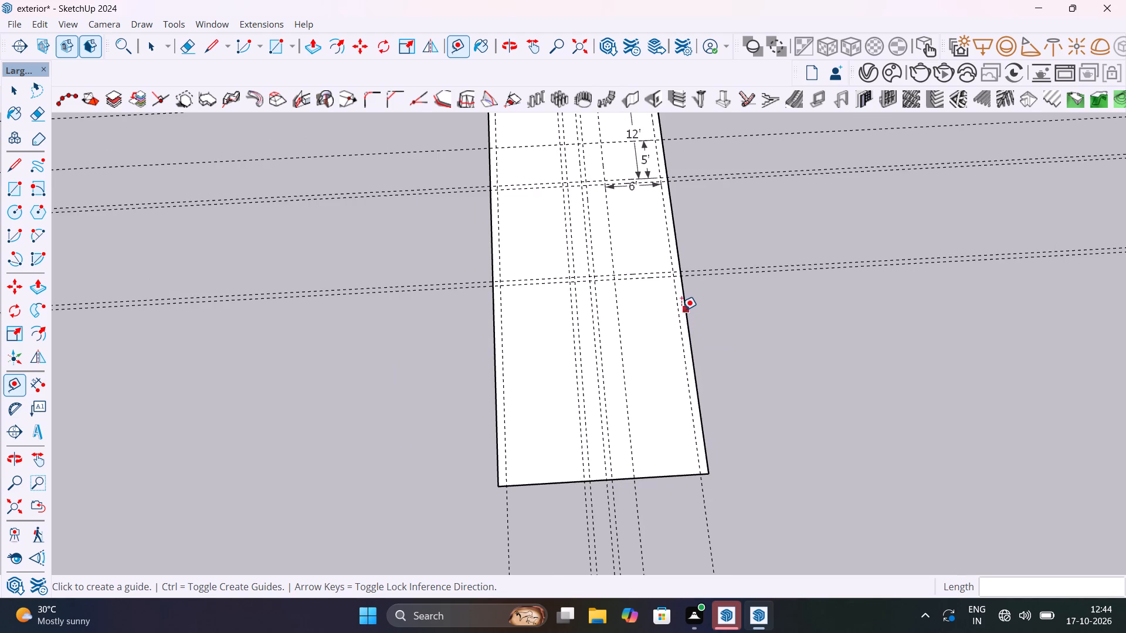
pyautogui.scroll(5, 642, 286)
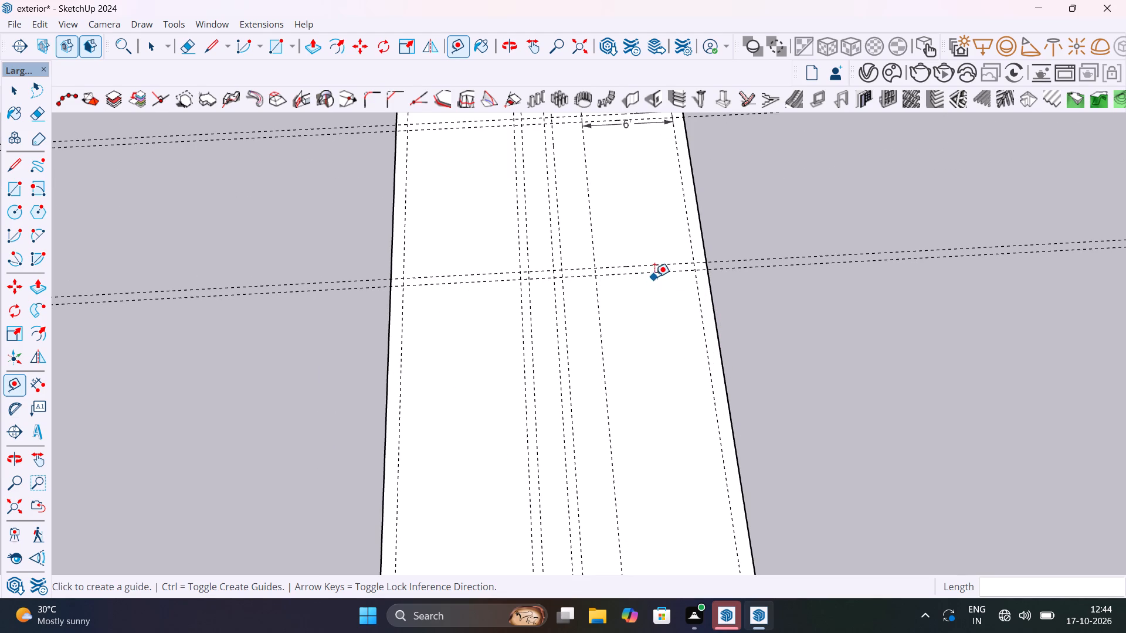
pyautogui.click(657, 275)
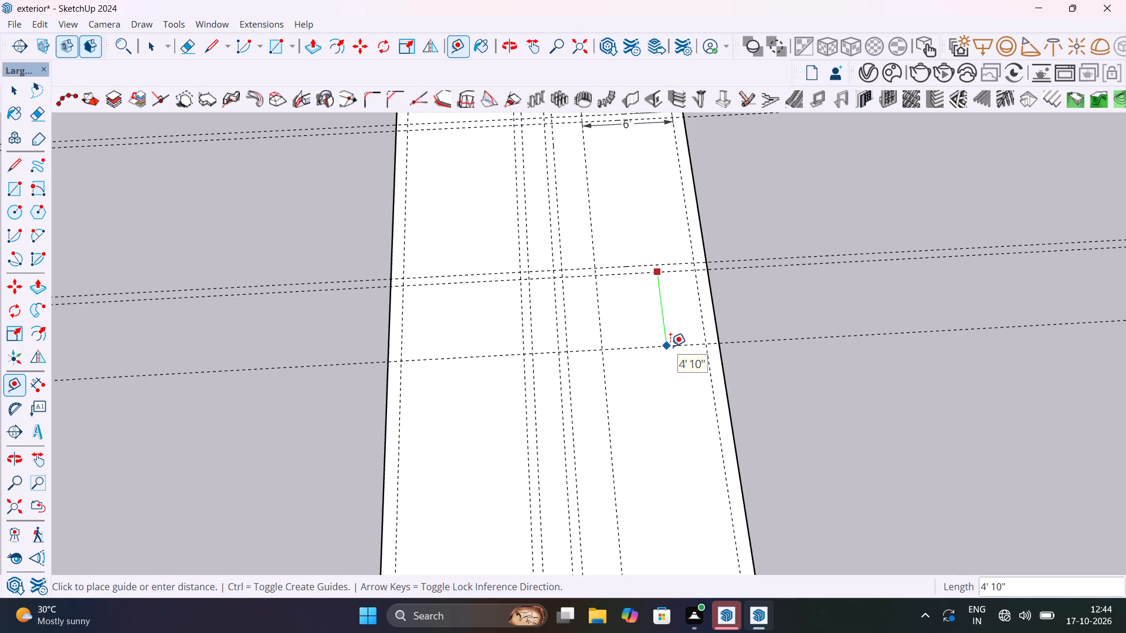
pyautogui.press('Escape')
# Measure the remaining depth from the last wall-thickness guide to the plan's near edge along the right long-side guide, without keeping a dimension.
pyautogui.click(38, 383)
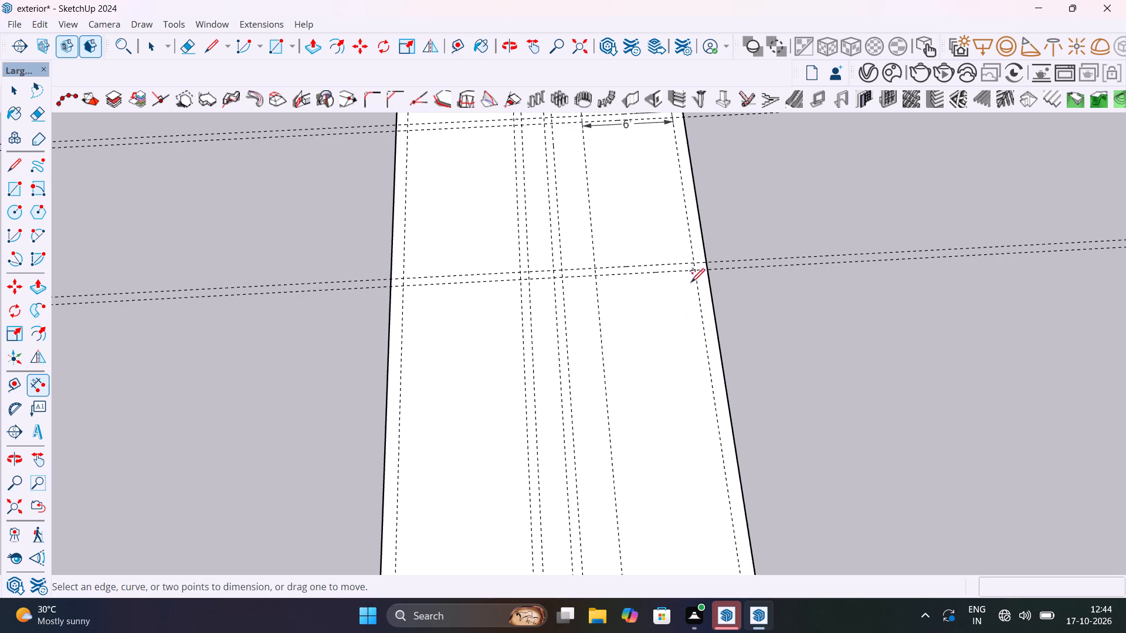
pyautogui.click(696, 273)
pyautogui.scroll(-8, 693, 333)
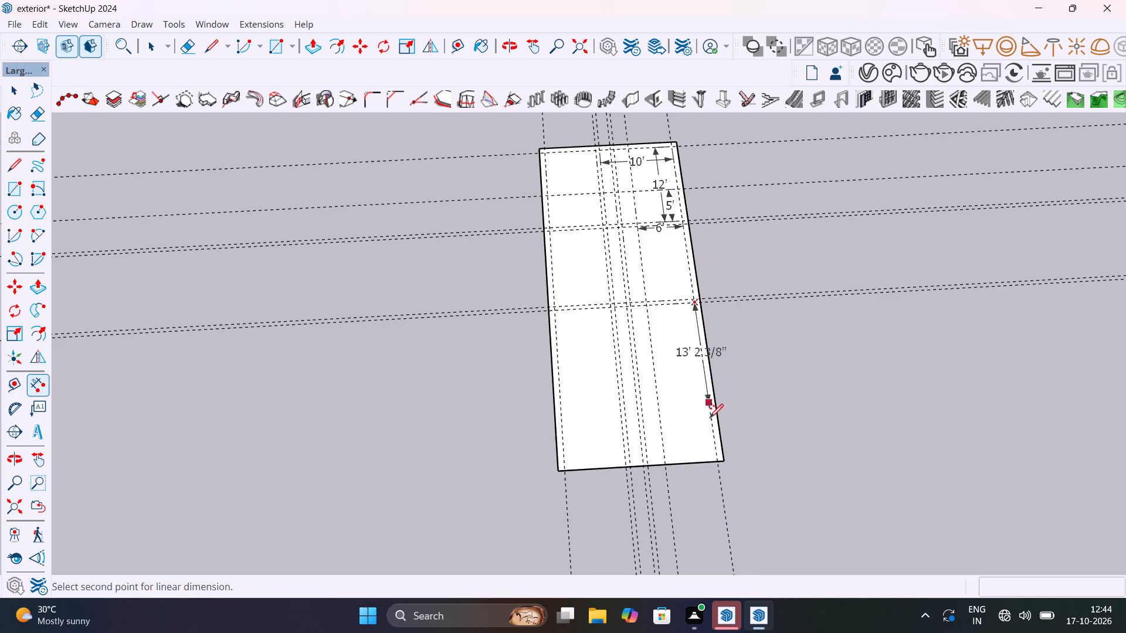
pyautogui.scroll(5, 716, 448)
pyautogui.click(720, 469)
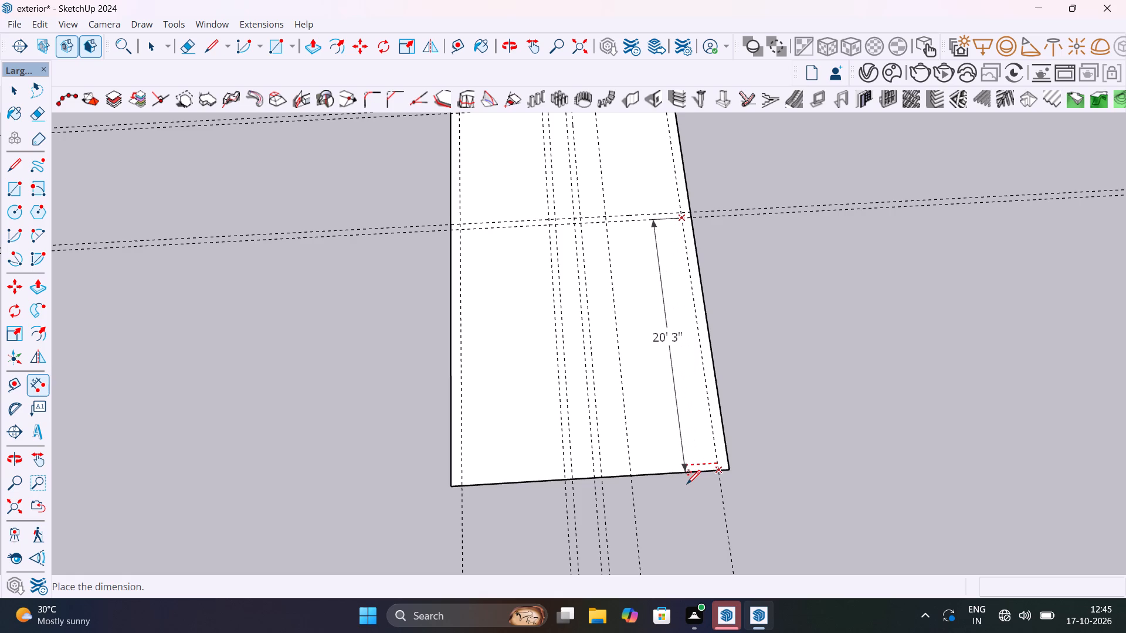
pyautogui.press('Escape')
# Examine the room guides and dimensions across the whole plan, from the far edge to the near edge.
pyautogui.scroll(-7, 644, 395)
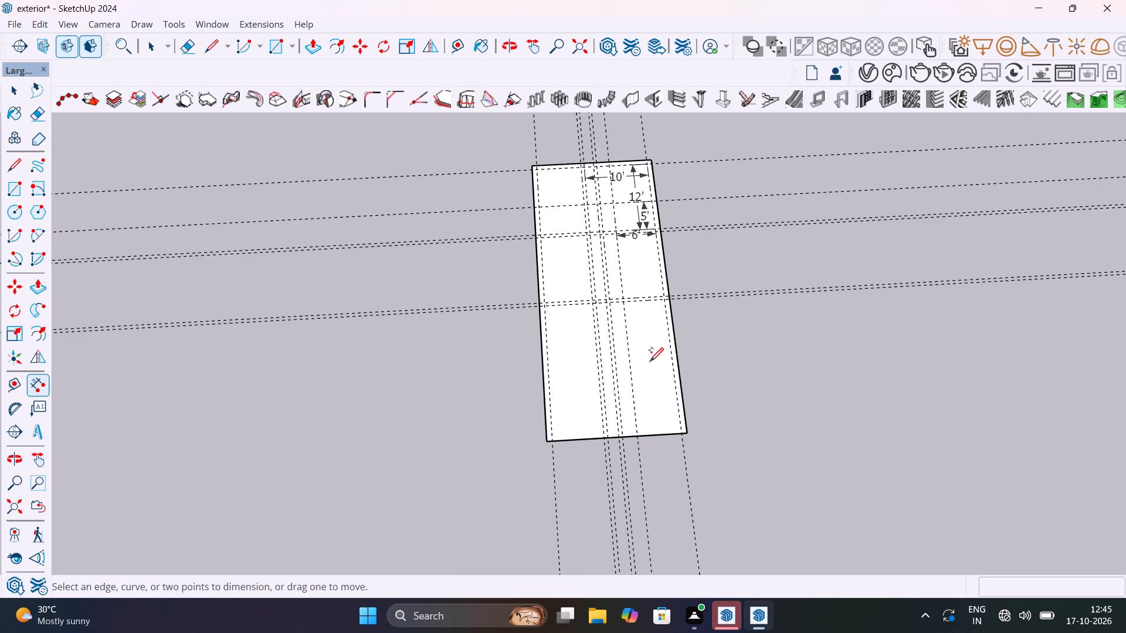
pyautogui.scroll(4, 654, 236)
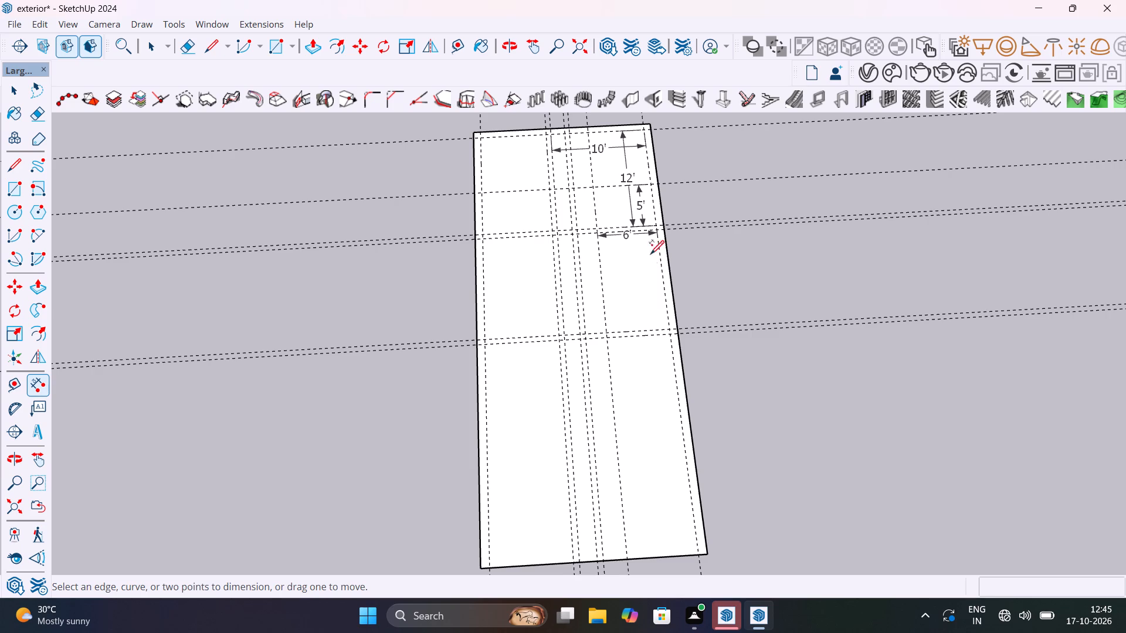
pyautogui.scroll(4, 631, 191)
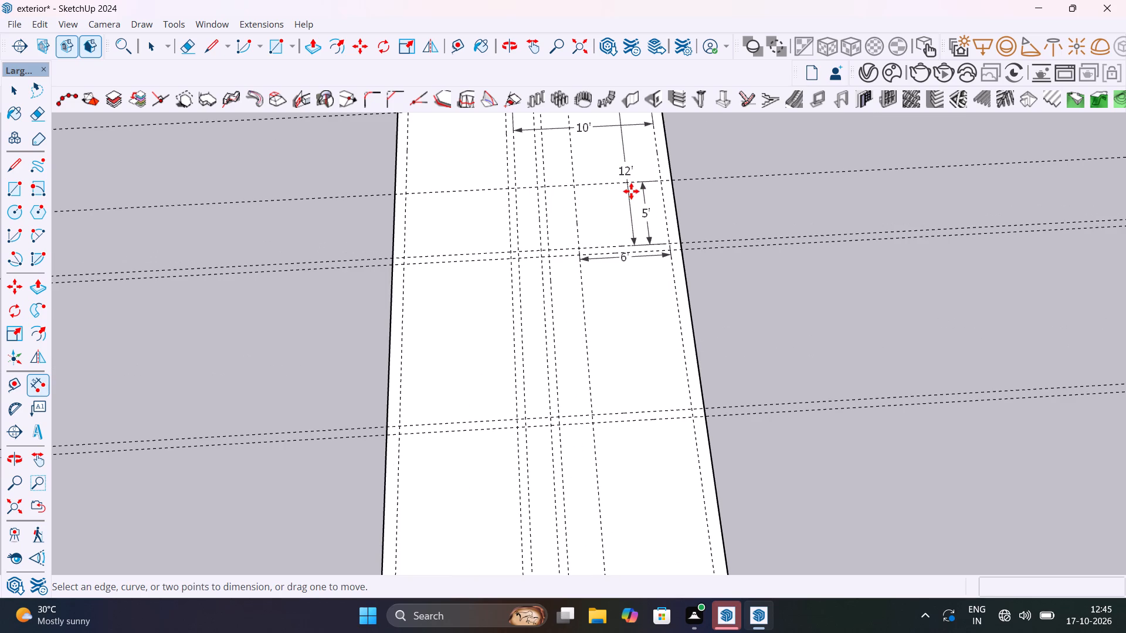
pyautogui.scroll(-3, 630, 217)
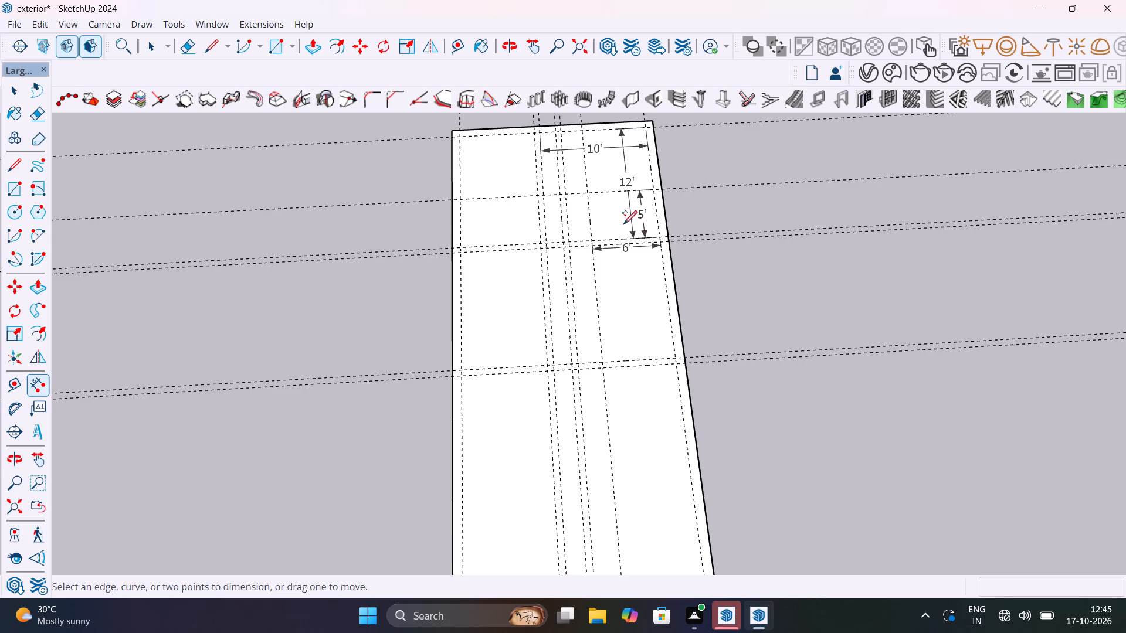
pyautogui.moveTo(623, 222); pyautogui.dragTo(650, 314, button='middle')
pyautogui.scroll(3, 650, 315)
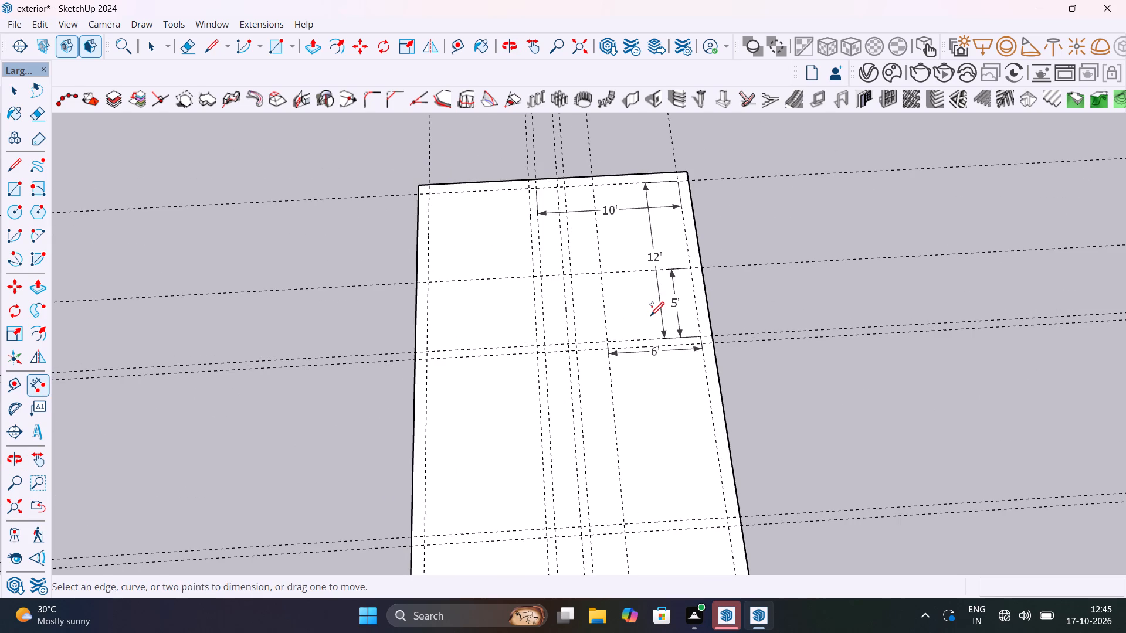
pyautogui.scroll(-7, 650, 315)
pyautogui.keyDown('shift'); pyautogui.moveTo(678, 451); pyautogui.dragTo(662, 348, button='middle'); pyautogui.keyUp('shift')
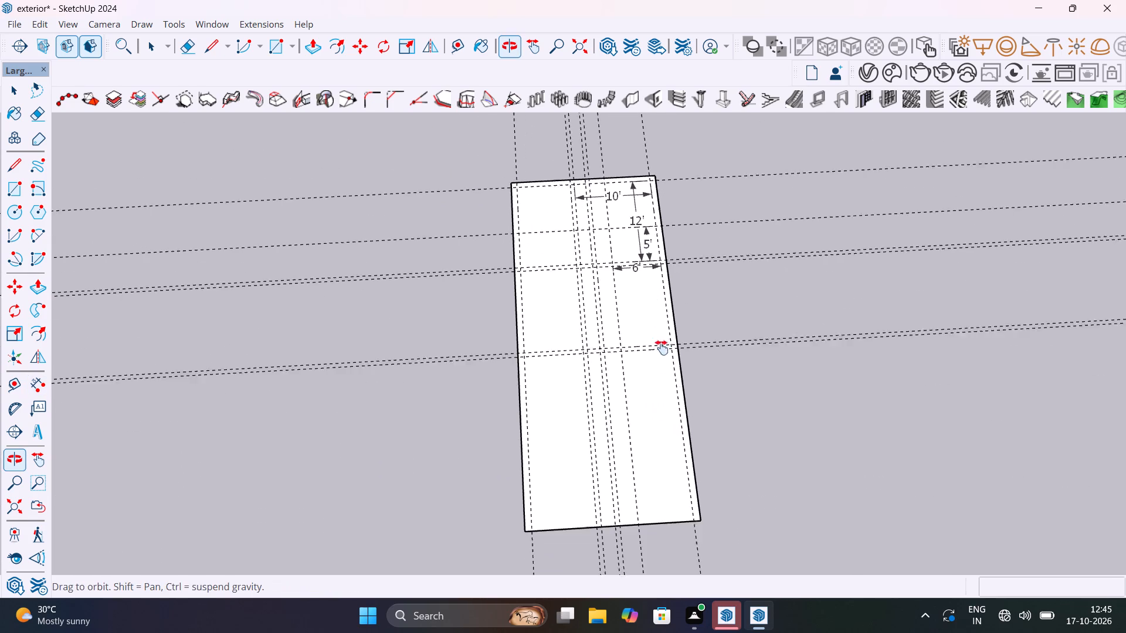
pyautogui.keyDown('shift'); pyautogui.moveTo(662, 348); pyautogui.dragTo(664, 297, button='middle'); pyautogui.keyUp('shift')
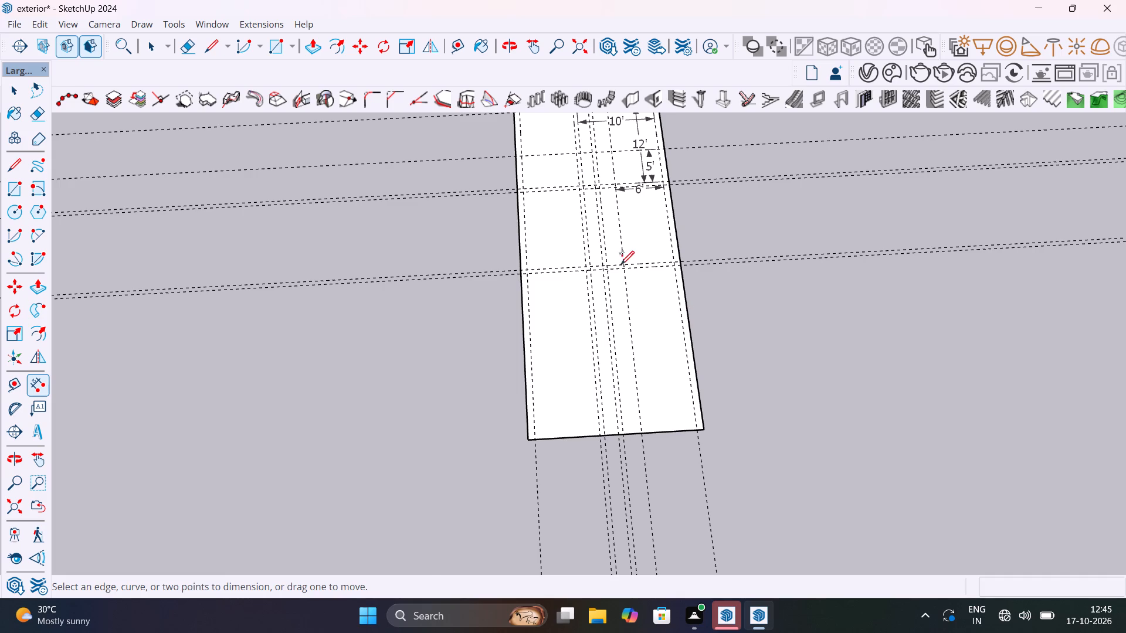
pyautogui.scroll(-6, 620, 264)
pyautogui.scroll(13, 567, 176)
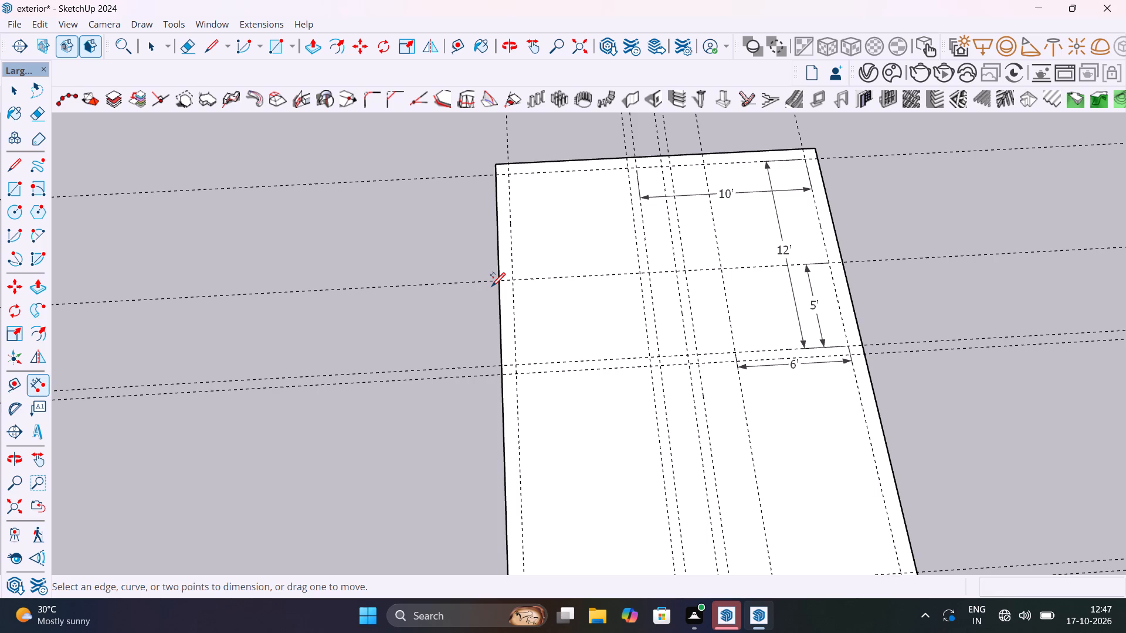
pyautogui.keyDown('ctrl'); pyautogui.scroll(-2, 491, 285); pyautogui.keyUp('ctrl')
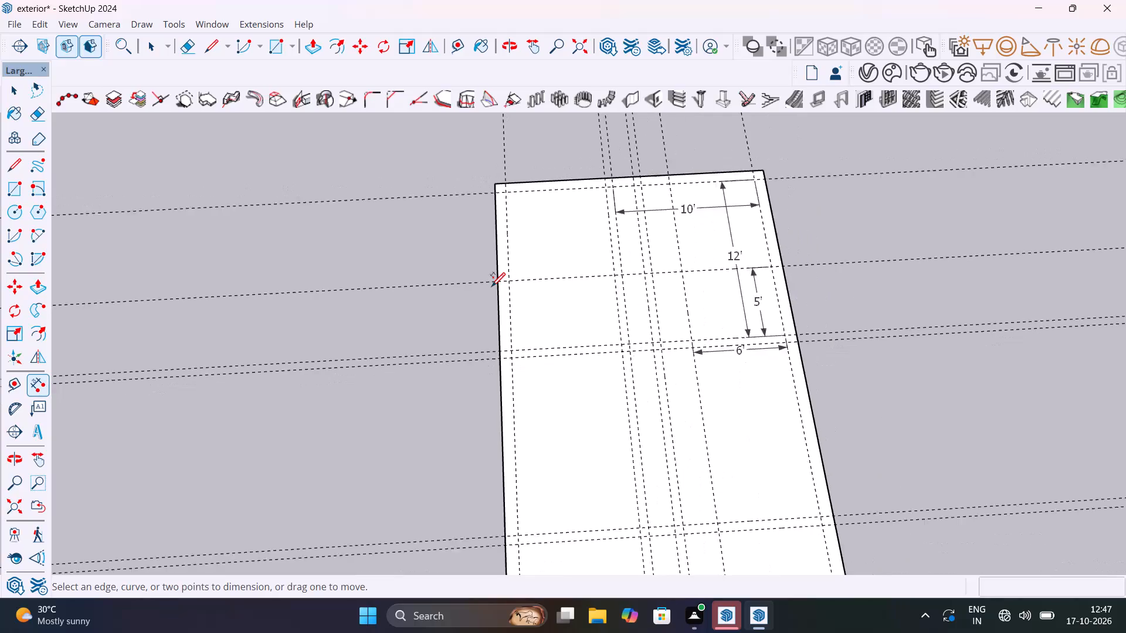
pyautogui.keyDown('ctrl'); pyautogui.scroll(-5, 491, 285); pyautogui.keyUp('ctrl')
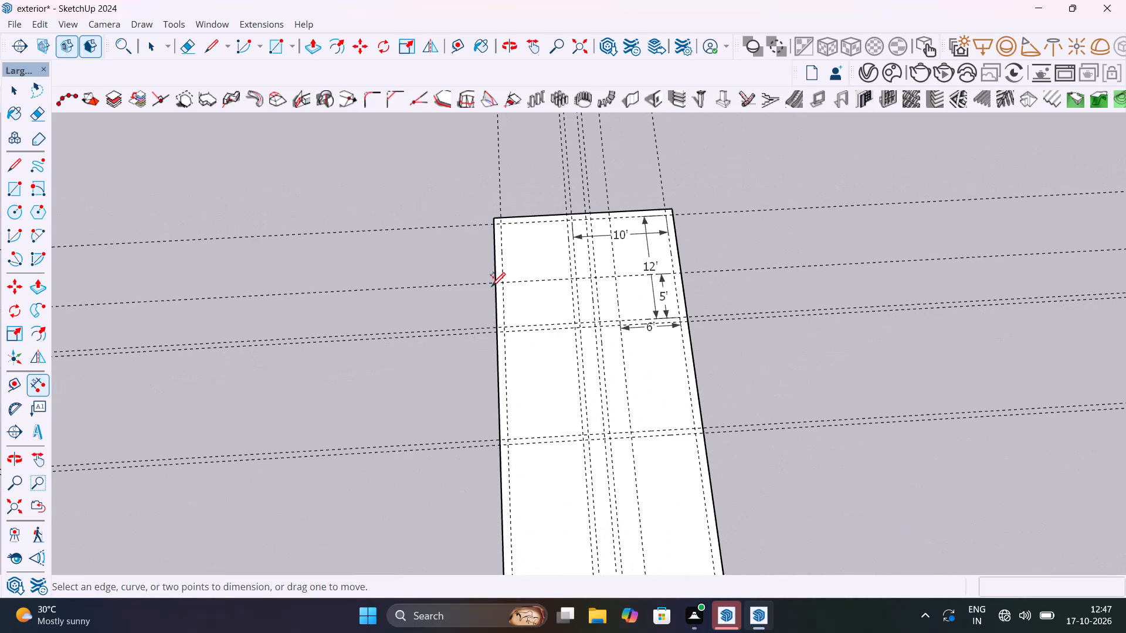
# Examine the room guides and dimensions around the far end of the plan.
pyautogui.keyDown('ctrl'); pyautogui.scroll(-4, 491, 285); pyautogui.keyUp('ctrl')
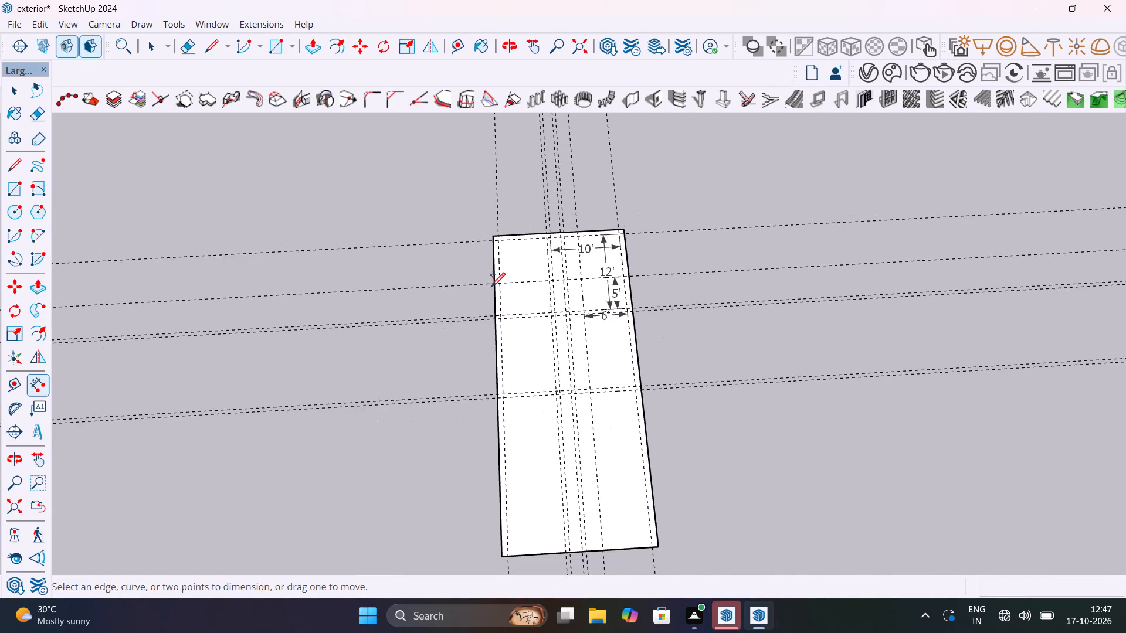
pyautogui.keyDown('ctrl'); pyautogui.scroll(-1, 491, 285); pyautogui.keyUp('ctrl')
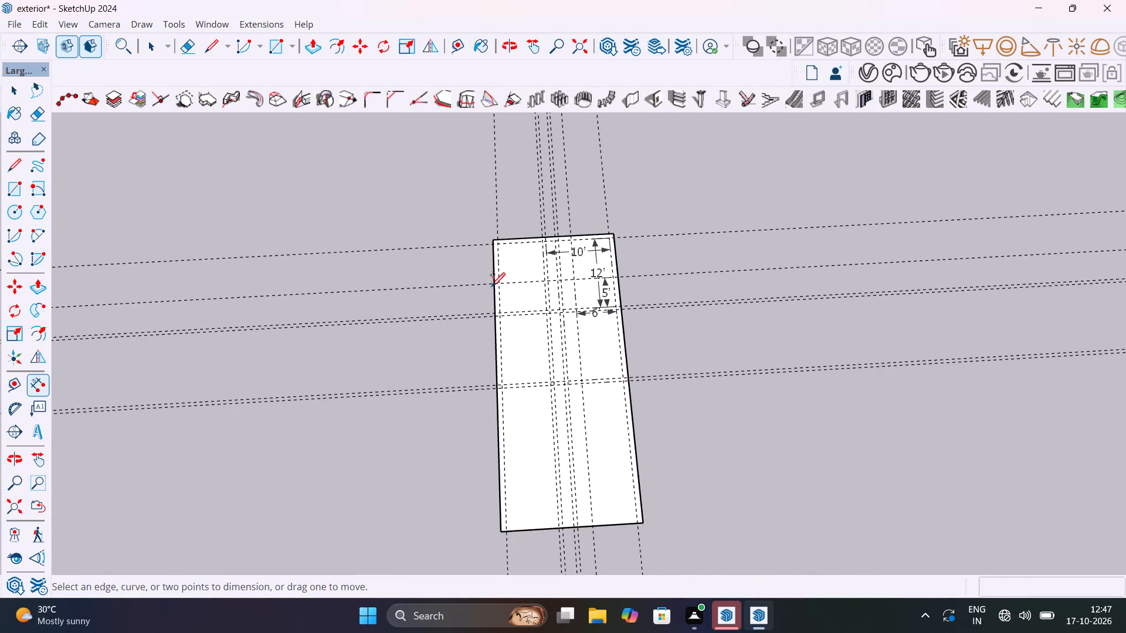
pyautogui.keyDown('ctrl'); pyautogui.scroll(2, 491, 285); pyautogui.keyUp('ctrl')
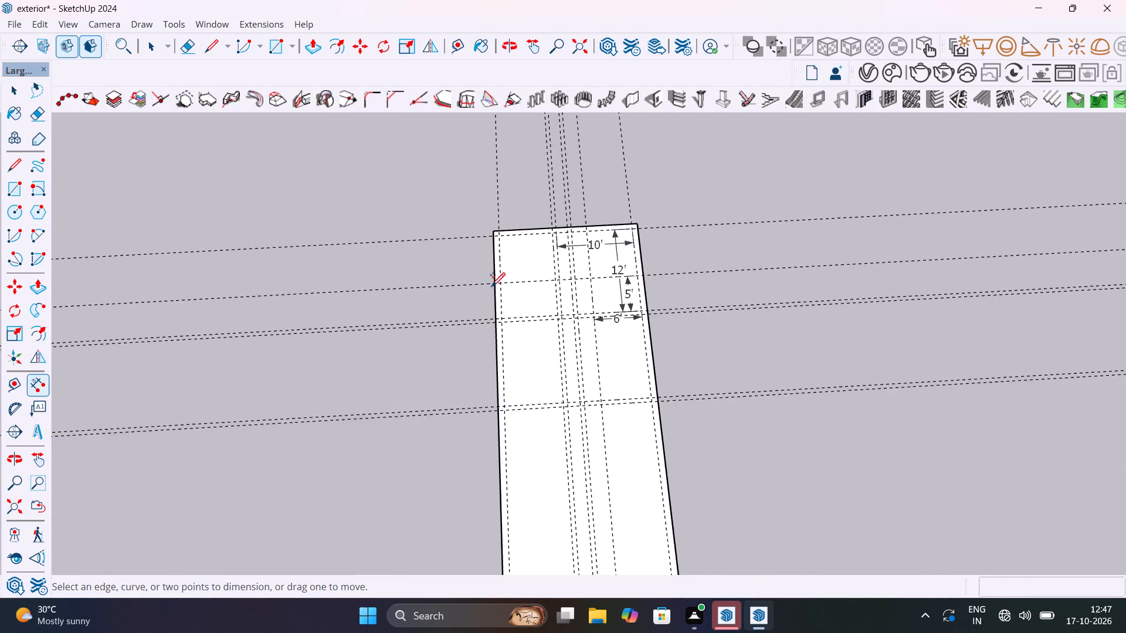
pyautogui.keyDown('ctrl'); pyautogui.scroll(5, 491, 285); pyautogui.keyUp('ctrl')
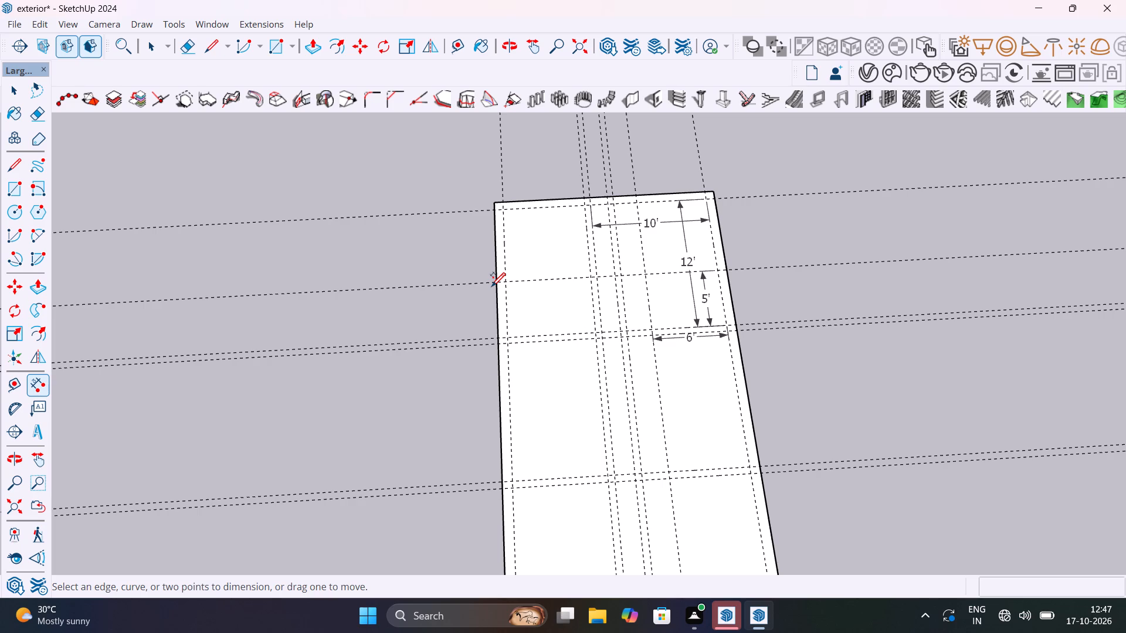
pyautogui.scroll(2, 19, 0)
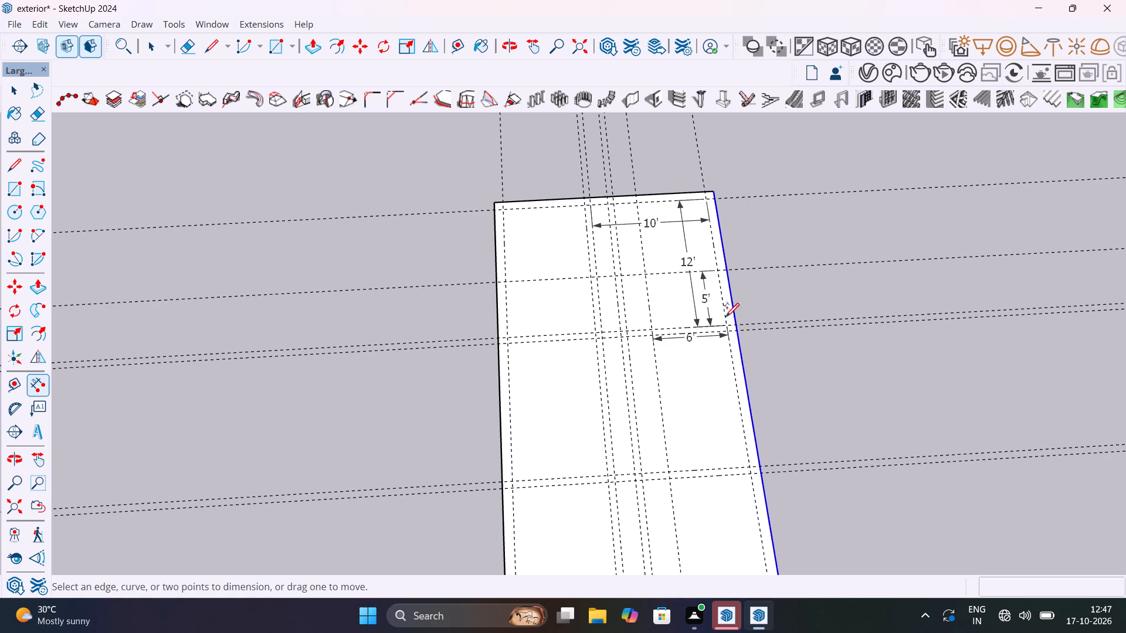
pyautogui.press('Escape')
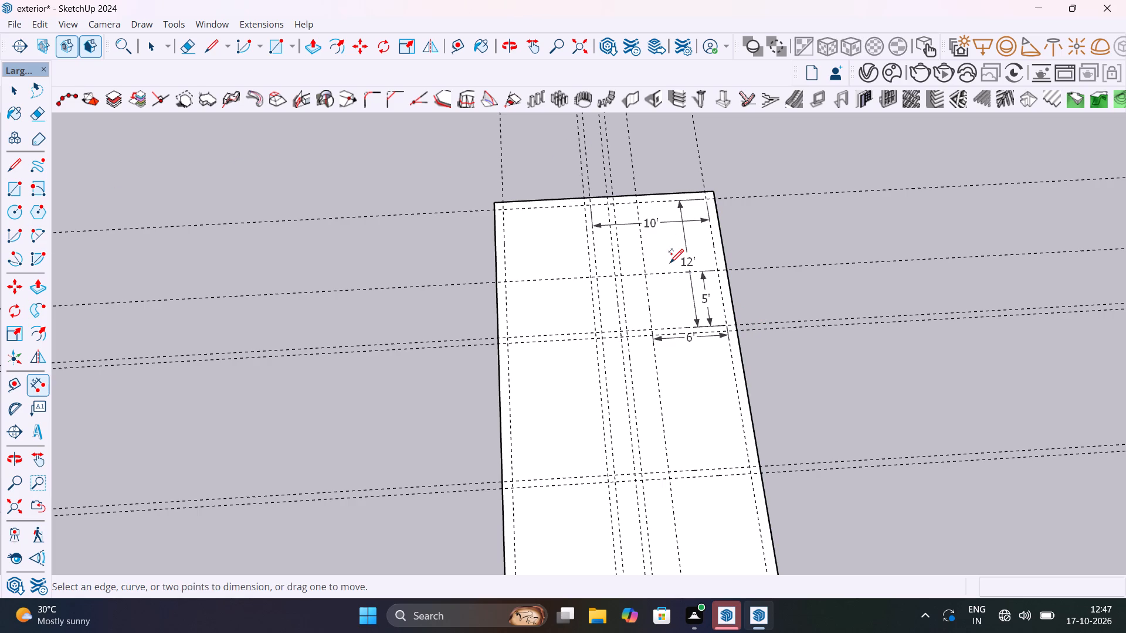
pyautogui.press('Escape')
pyautogui.press('space')
# Place a wall-thickness guide 4" from the cross guide bounding the 5' dimension, toward the plan's far edge.
pyautogui.scroll(5, 669, 285)
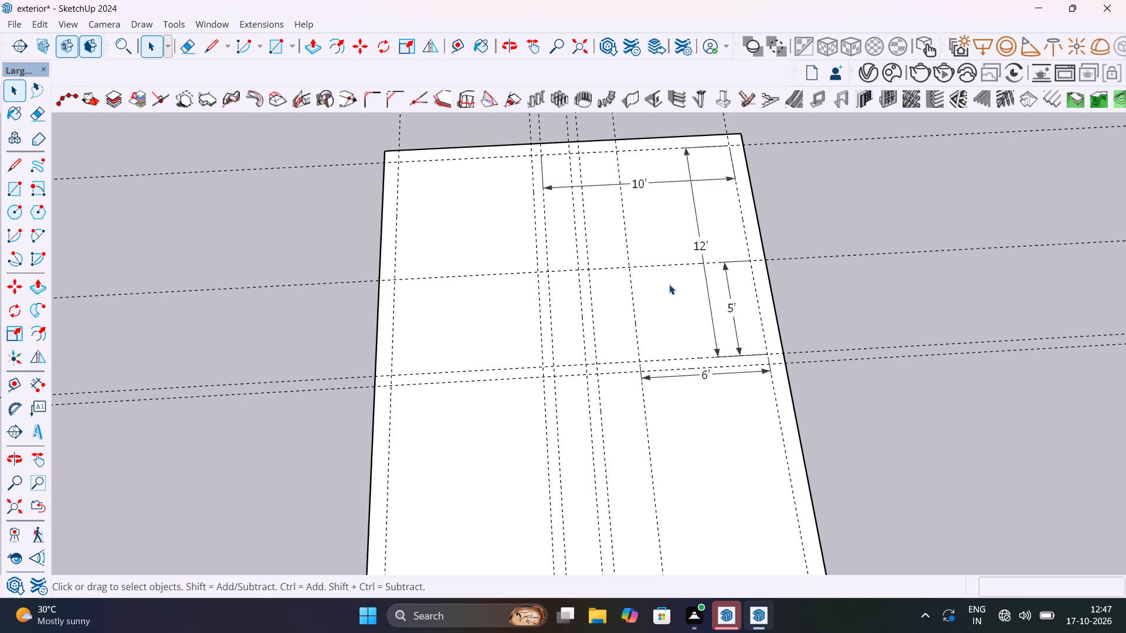
pyautogui.press('t')
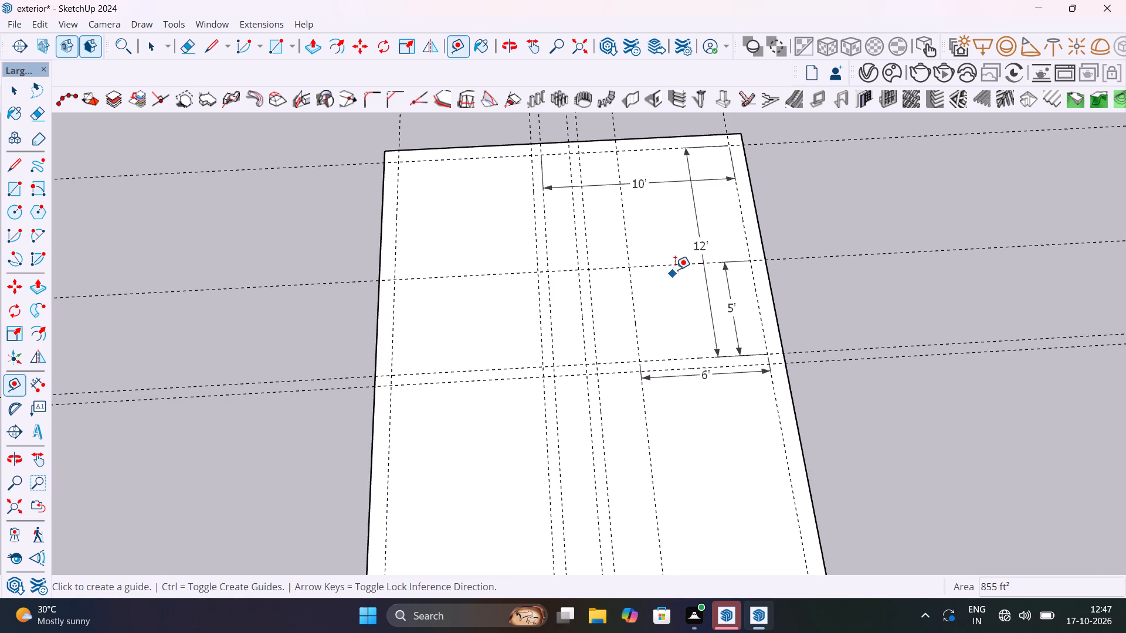
pyautogui.click(676, 263)
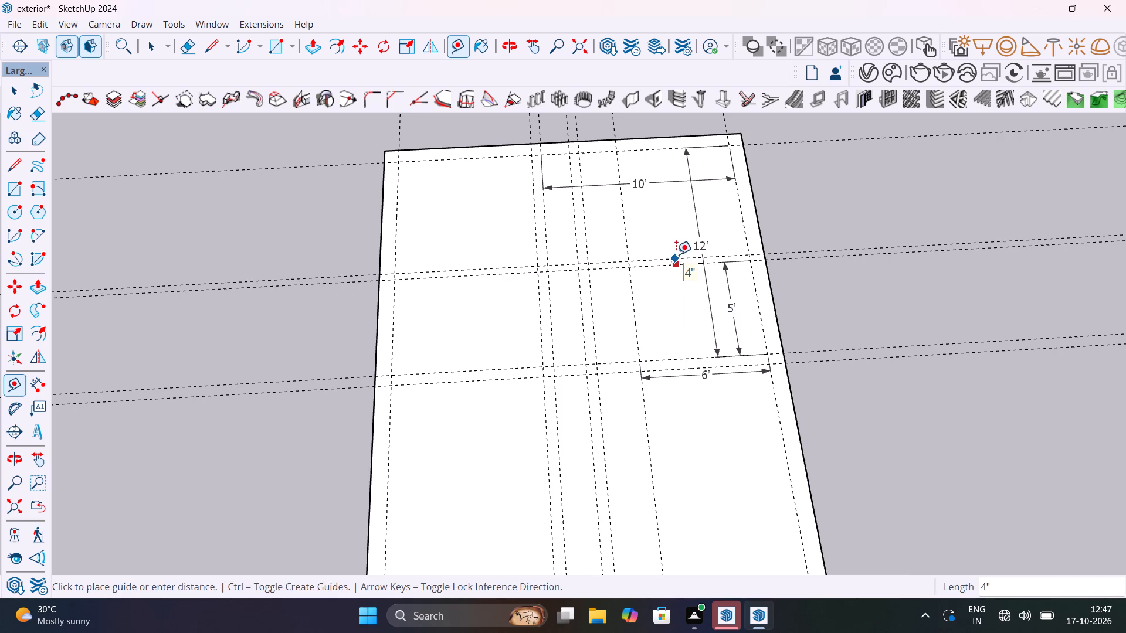
pyautogui.write('4"')
pyautogui.press('Return')
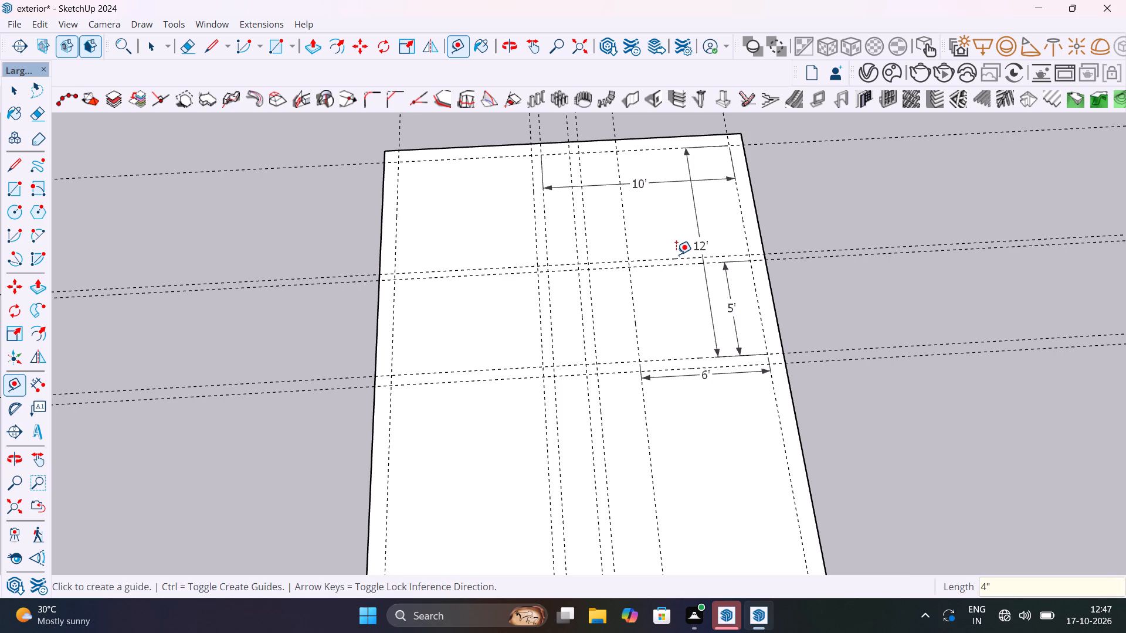
# Place a wall-thickness guide 4" outside the lengthwise guide marking the 6' room width, away from the dimensioned room.
pyautogui.click(636, 316)
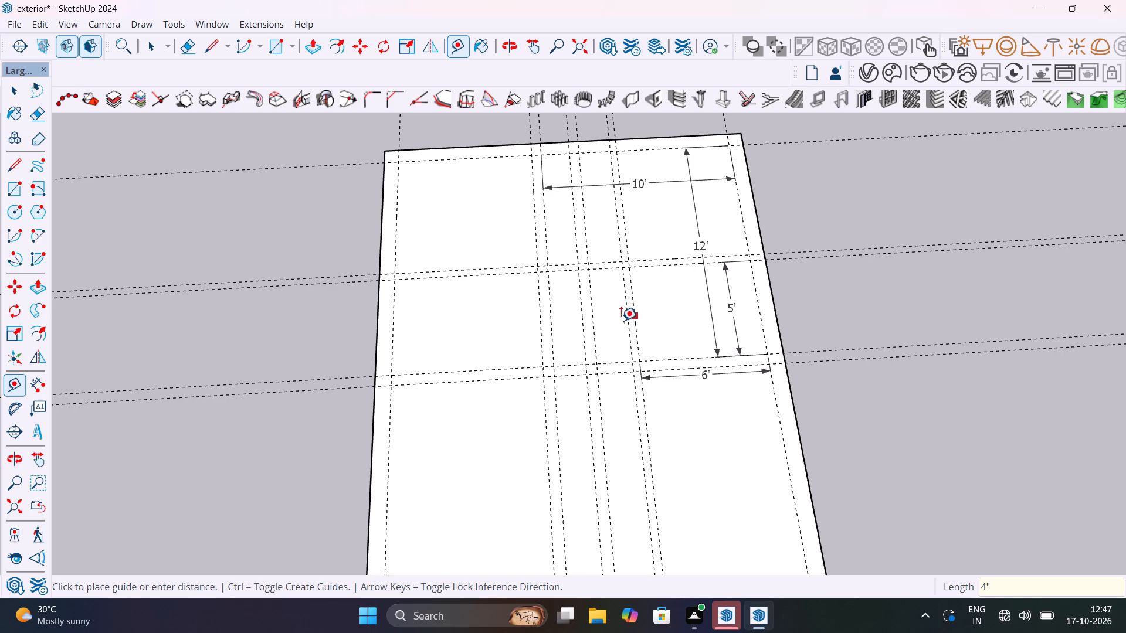
pyautogui.write('4"')
pyautogui.press('Return')
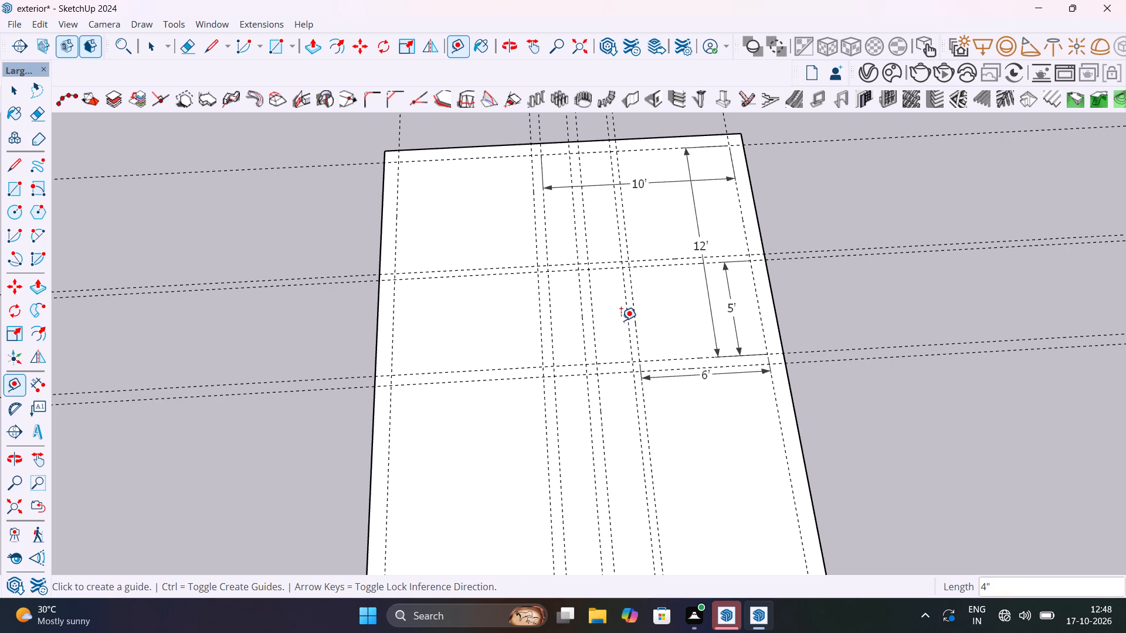
# Push the whole plan face downward 4" to form a floor slab beneath the guides.
pyautogui.moveTo(620, 356); pyautogui.dragTo(874, 35, button='middle')
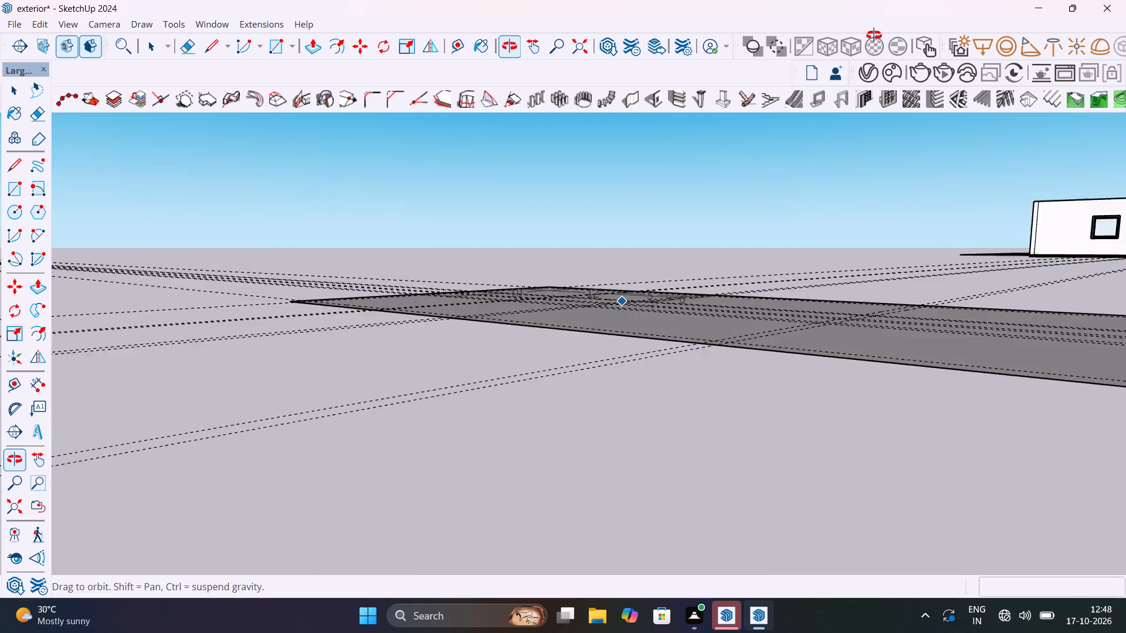
pyautogui.moveTo(874, 35); pyautogui.dragTo(747, 312, button='middle')
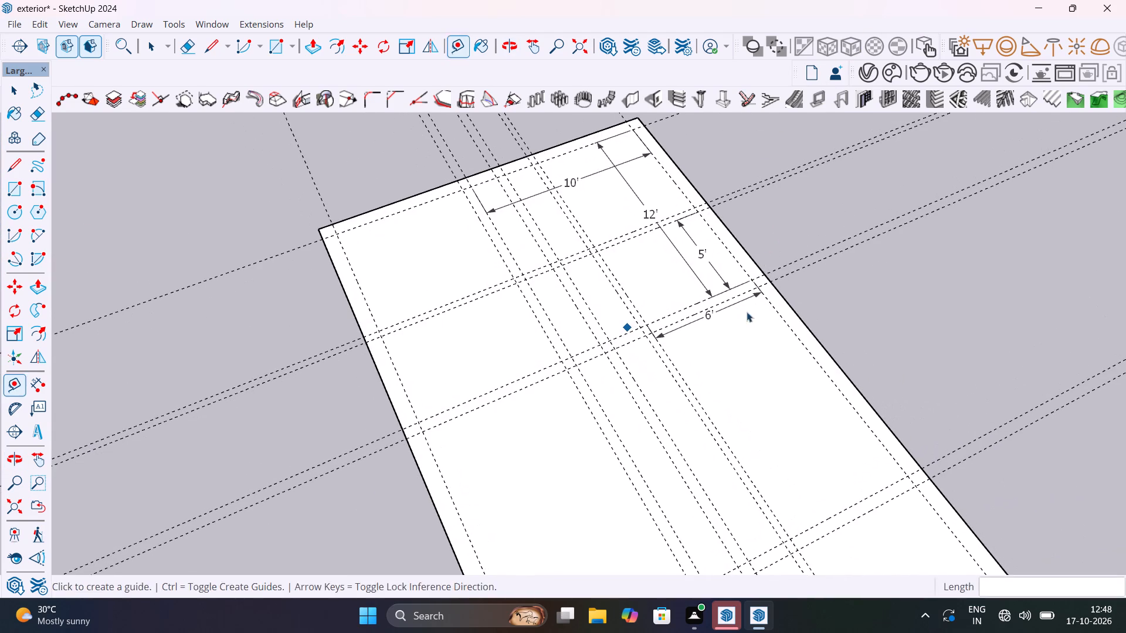
pyautogui.press('space')
pyautogui.click(745, 360)
pyautogui.press('p')
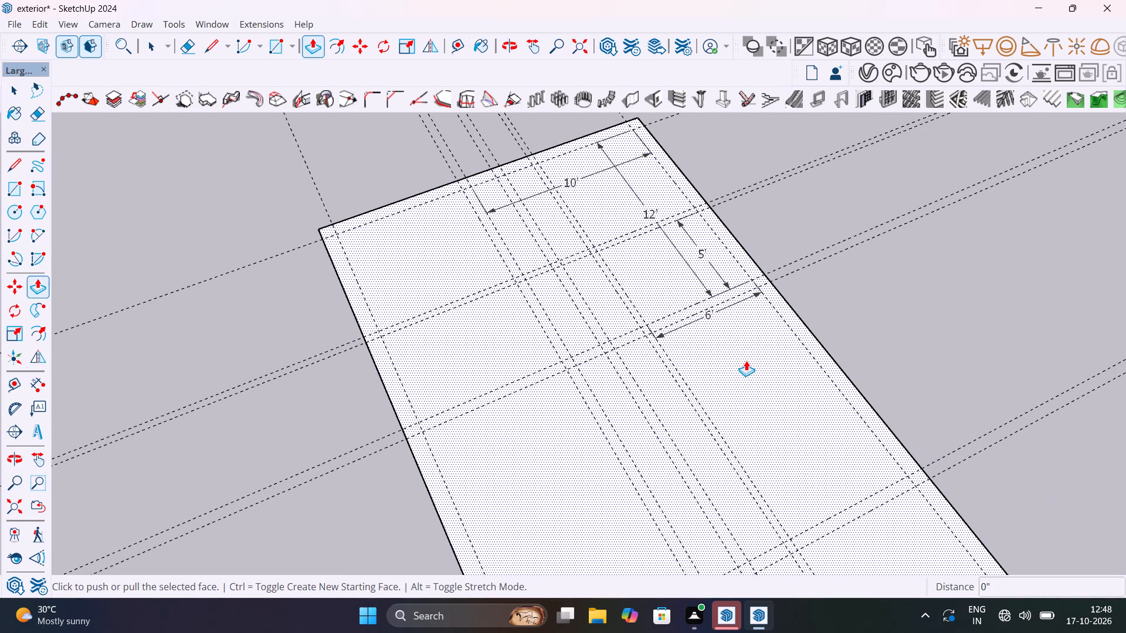
pyautogui.click(746, 360)
pyautogui.scroll(-1, 749, 377)
pyautogui.moveTo(755, 356); pyautogui.dragTo(802, 283, button='middle')
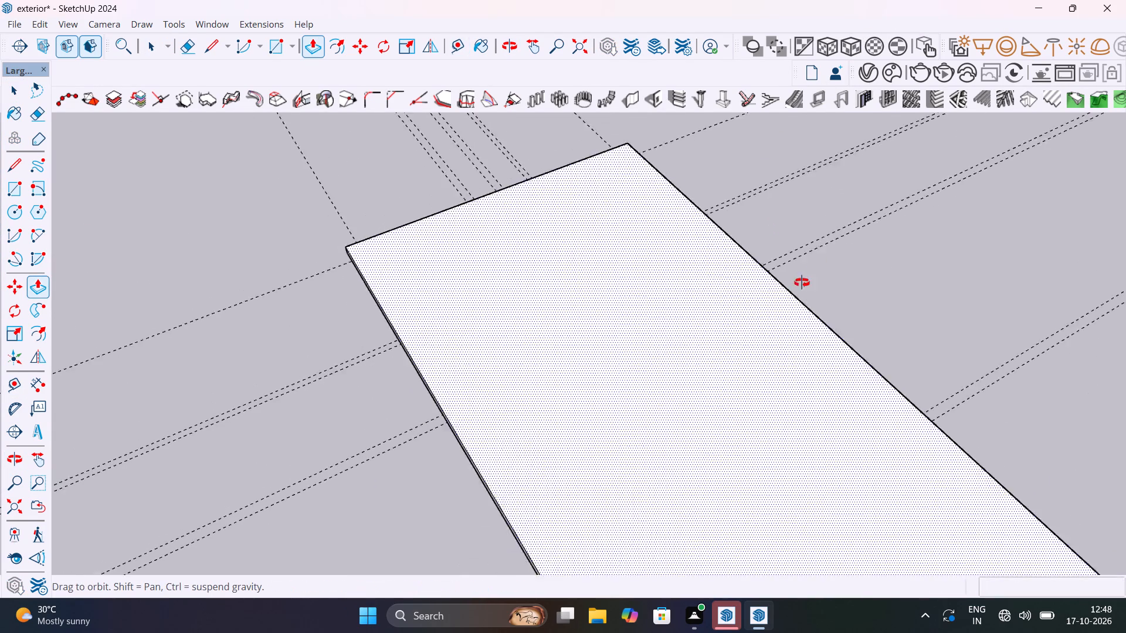
pyautogui.moveTo(802, 283); pyautogui.dragTo(879, 190, button='middle')
pyautogui.scroll(1, 879, 191)
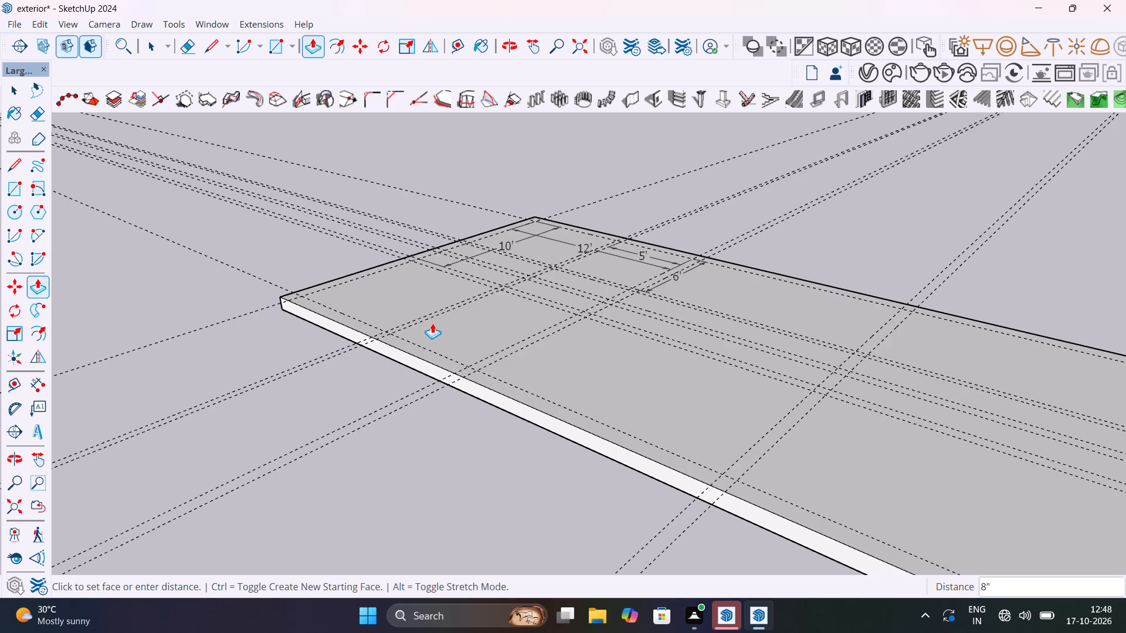
pyautogui.press('4')
pyautogui.hotkey('shift', '"')
pyautogui.press('Return')
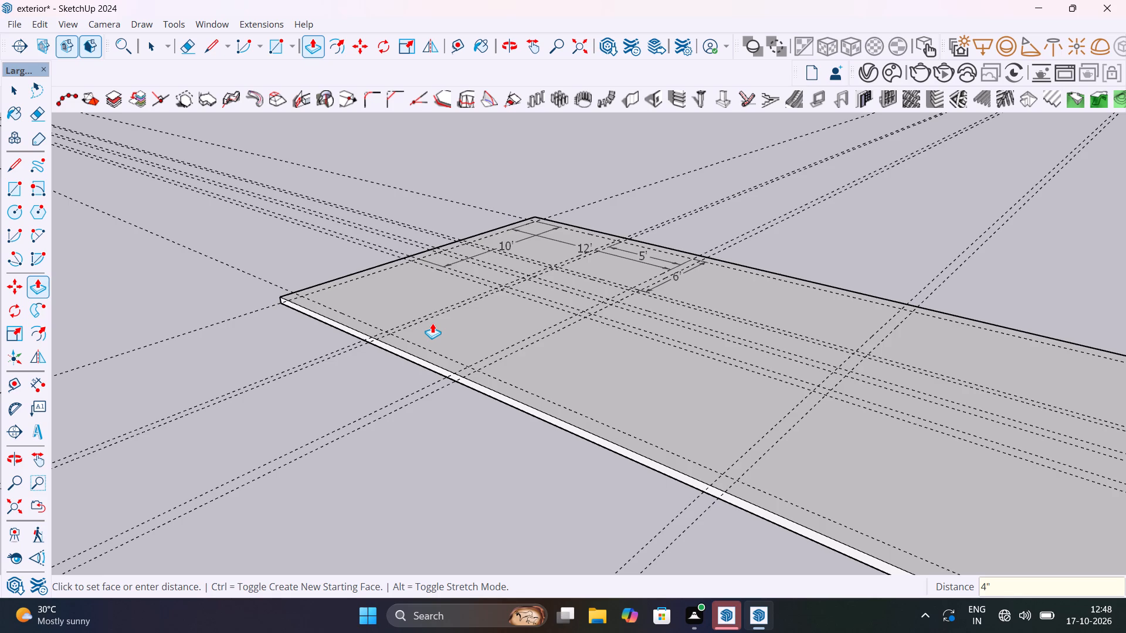
# Select the entire floor slab with all its connected faces and edges and make it a group.
pyautogui.press('space')
pyautogui.tripleClick(596, 386)
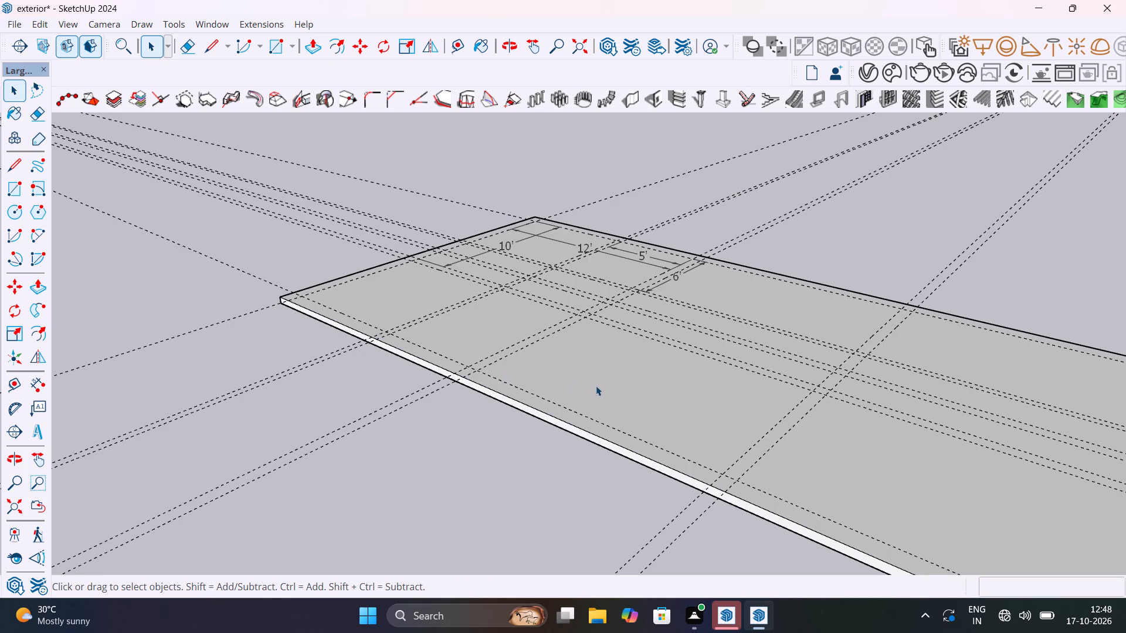
pyautogui.click(596, 386)
pyautogui.rightClick(596, 386)
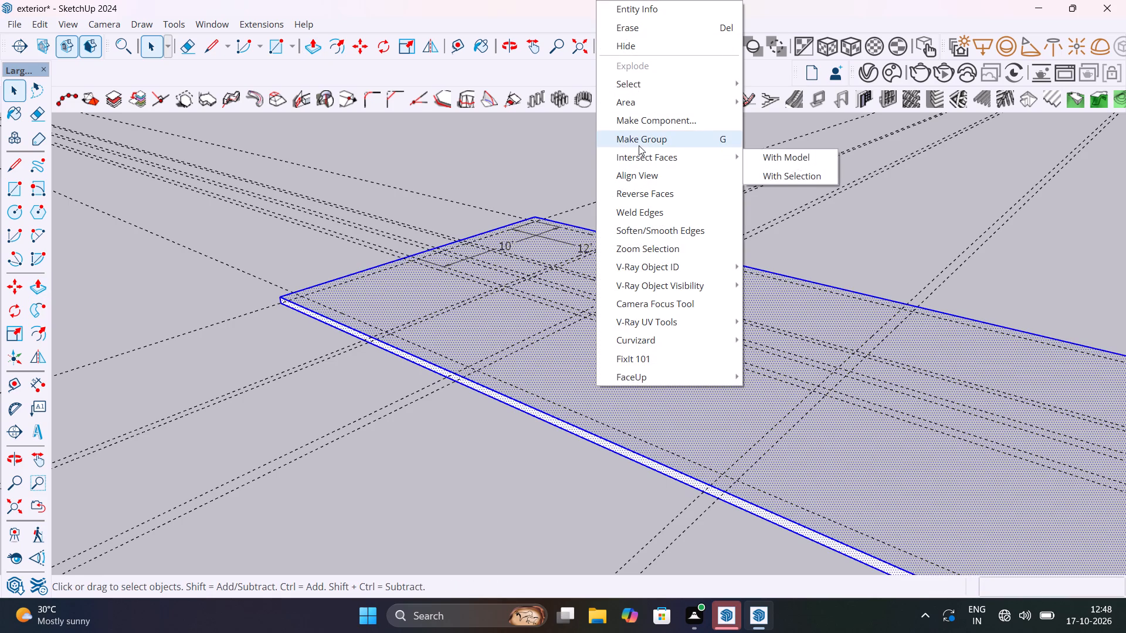
pyautogui.click(639, 145)
pyautogui.click(914, 215)
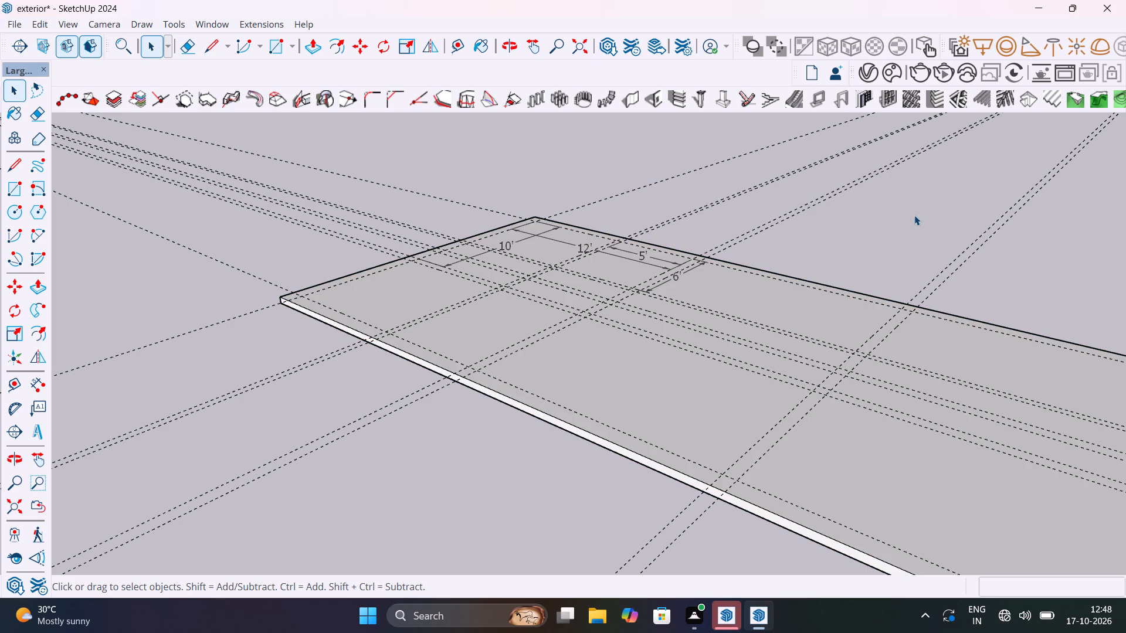
# Draw a 9" by 19' wall rectangle on the slab along its far edge, from the outer cross guide to the opposite corner.
pyautogui.scroll(-4, 949, 245)
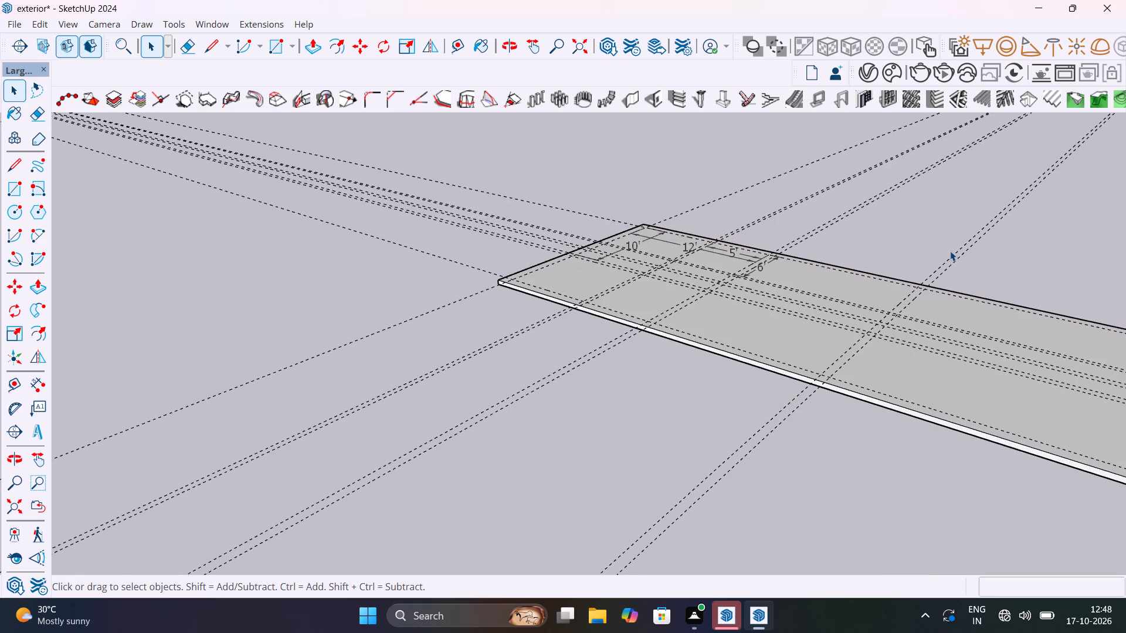
pyautogui.scroll(-3, 950, 251)
pyautogui.moveTo(947, 274); pyautogui.dragTo(806, 382, button='middle')
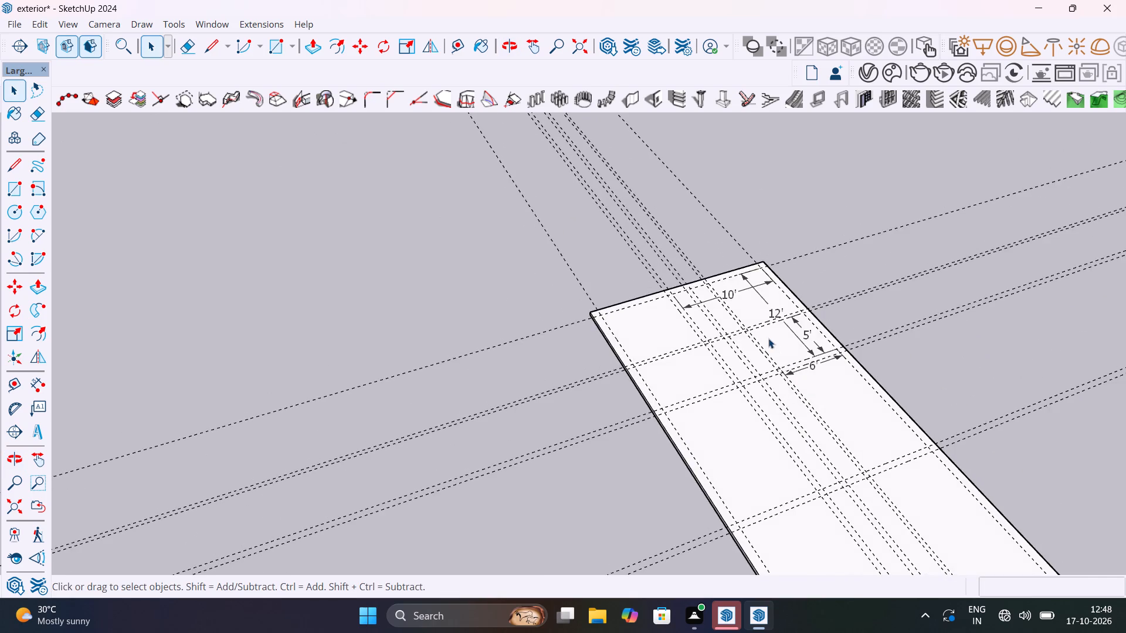
pyautogui.scroll(11, 768, 338)
pyautogui.moveTo(809, 355); pyautogui.dragTo(610, 313, button='middle')
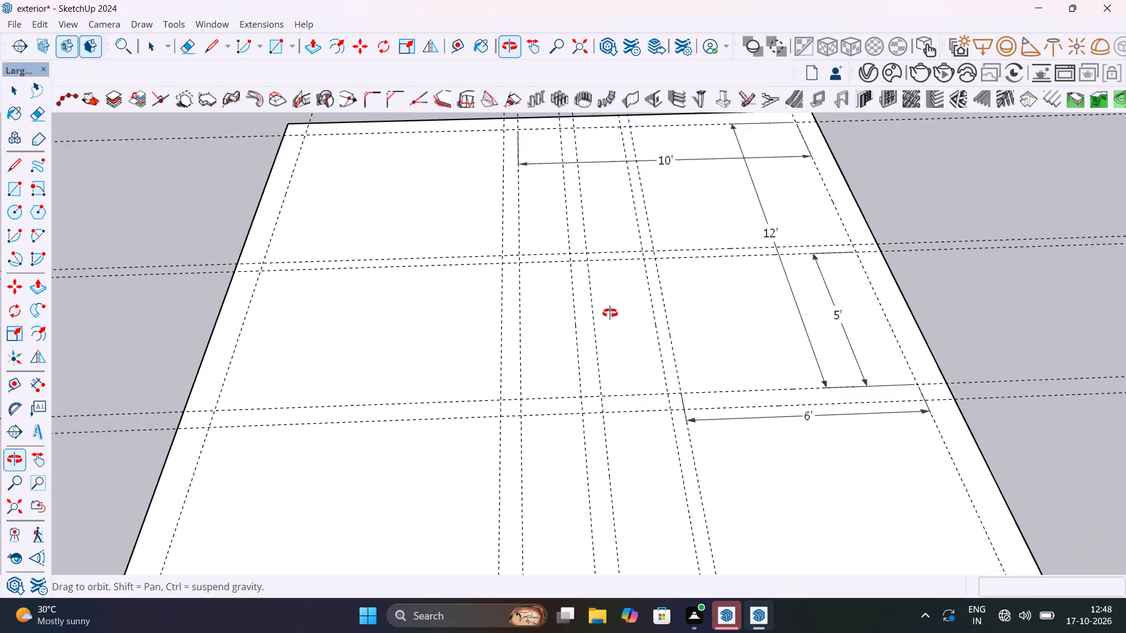
pyautogui.moveTo(610, 313); pyautogui.dragTo(609, 350, button='middle')
pyautogui.scroll(-7, 733, 322)
pyautogui.scroll(2, 795, 188)
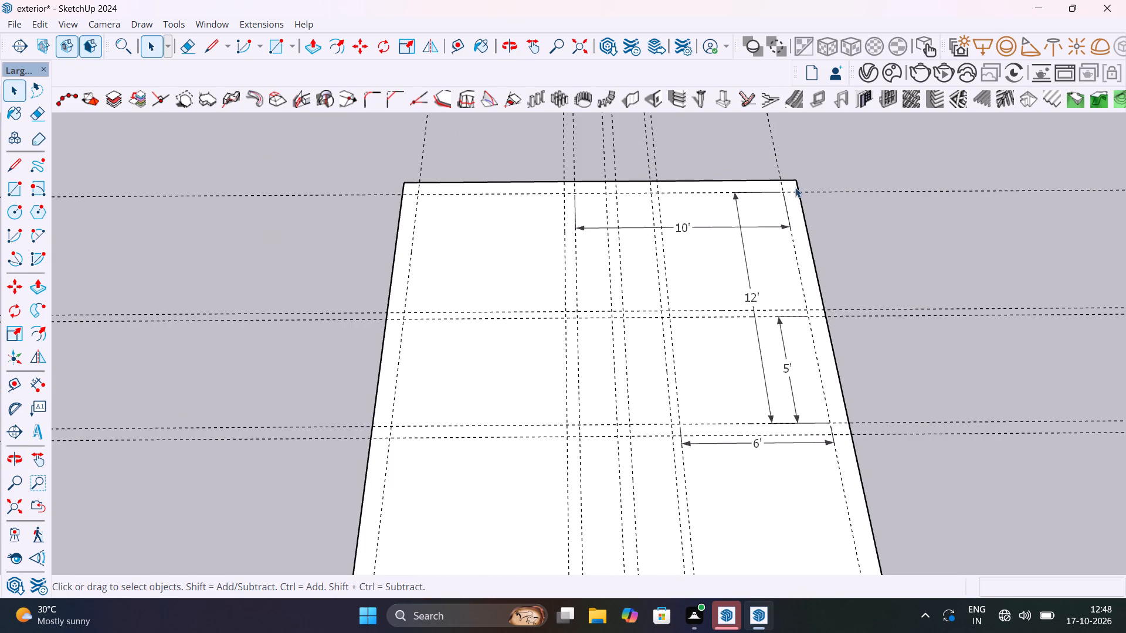
pyautogui.keyDown('shift'); pyautogui.moveTo(798, 204); pyautogui.dragTo(815, 351, button='middle'); pyautogui.keyUp('shift')
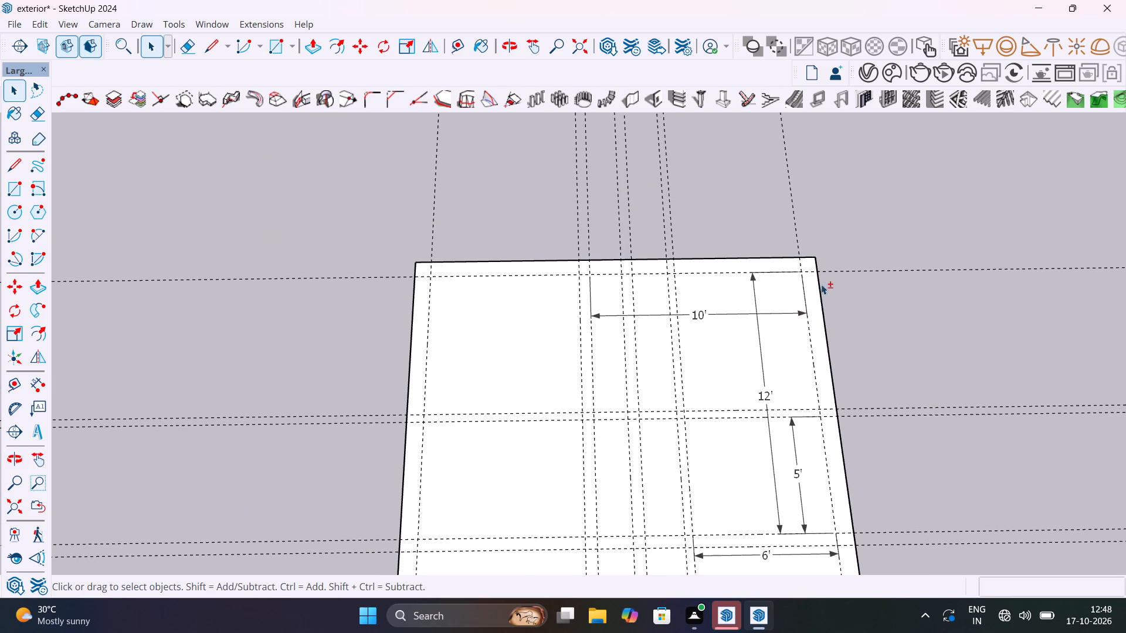
pyautogui.keyDown('shift'); pyautogui.moveTo(819, 321); pyautogui.dragTo(818, 380, button='middle'); pyautogui.keyUp('shift')
pyautogui.keyDown('shift'); pyautogui.scroll(1, 818, 380); pyautogui.keyUp('shift')
pyautogui.scroll(5, 804, 332)
pyautogui.moveTo(804, 331); pyautogui.dragTo(849, 384, button='middle')
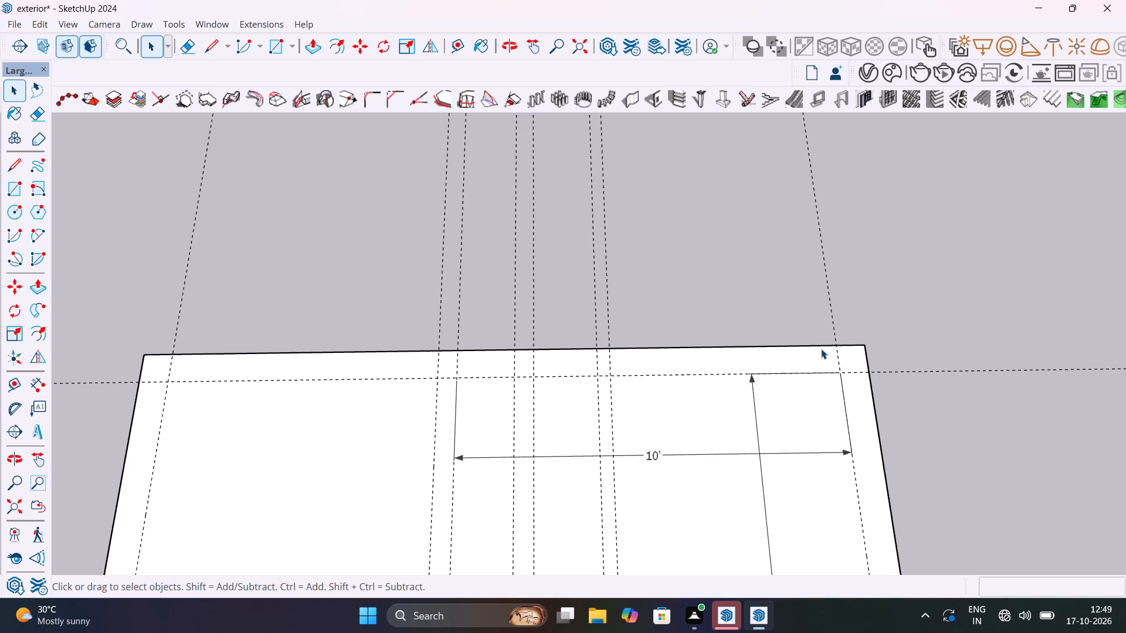
pyautogui.press('r')
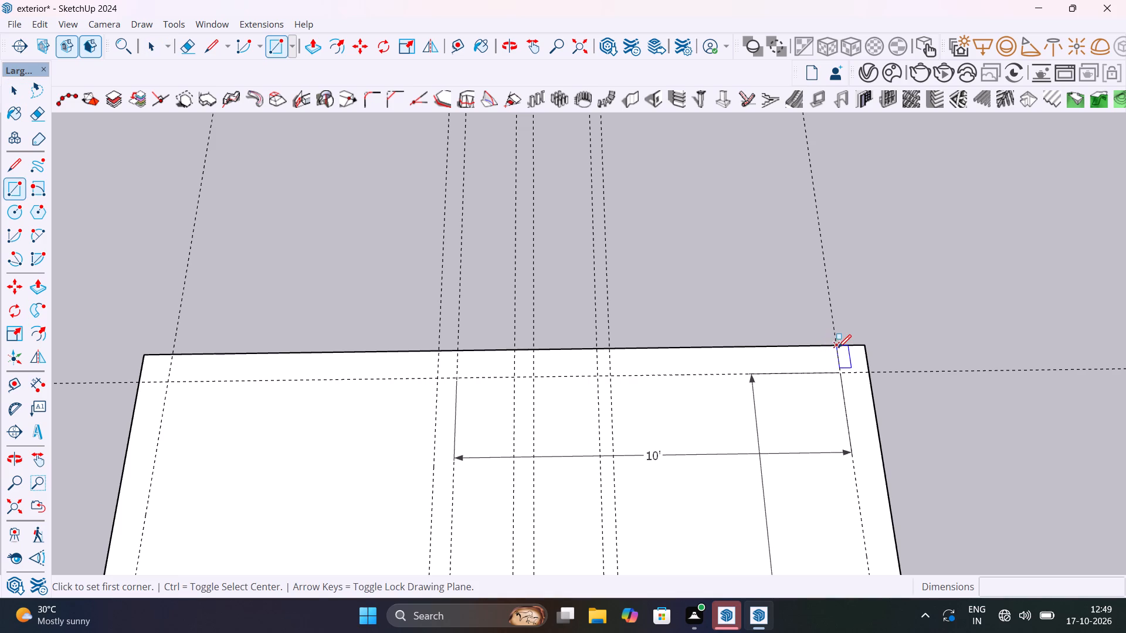
pyautogui.click(838, 347)
pyautogui.scroll(-7, 836, 375)
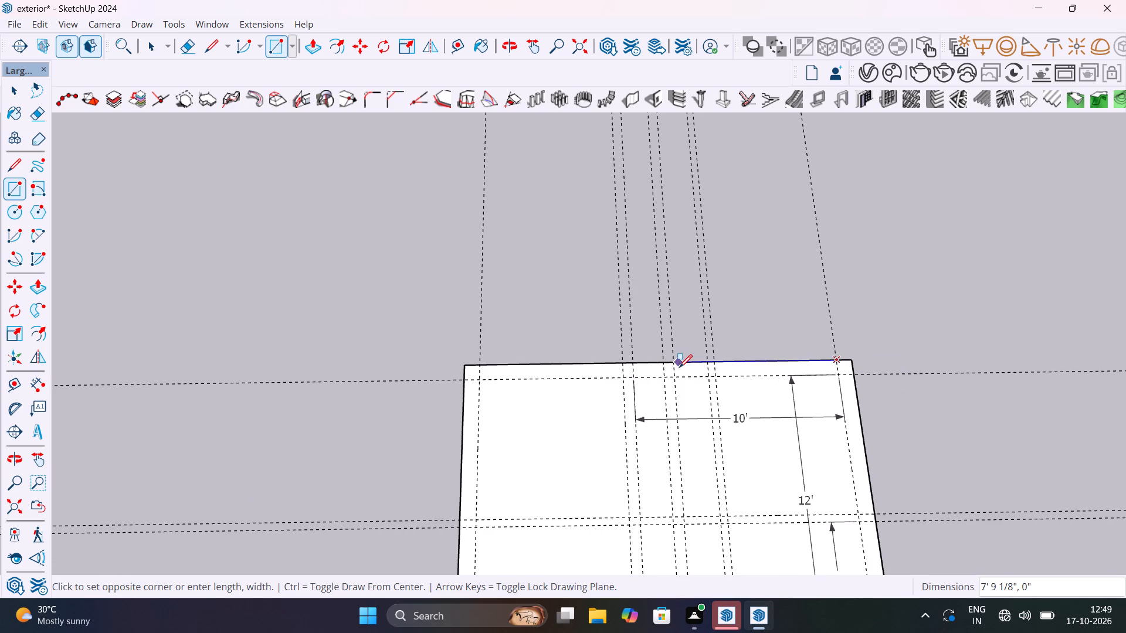
pyautogui.press('Escape')
pyautogui.click(859, 373)
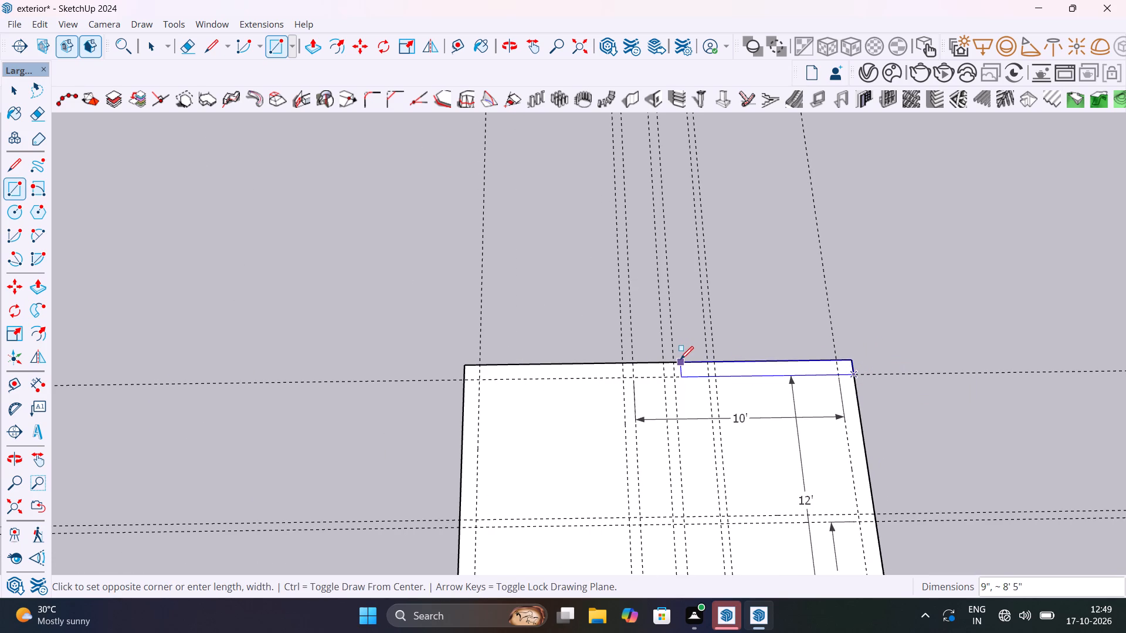
pyautogui.click(464, 365)
# Make the 9" by 19' wall rectangle along the slab's far edge a group, including its edges.
pyautogui.scroll(-12, 557, 364)
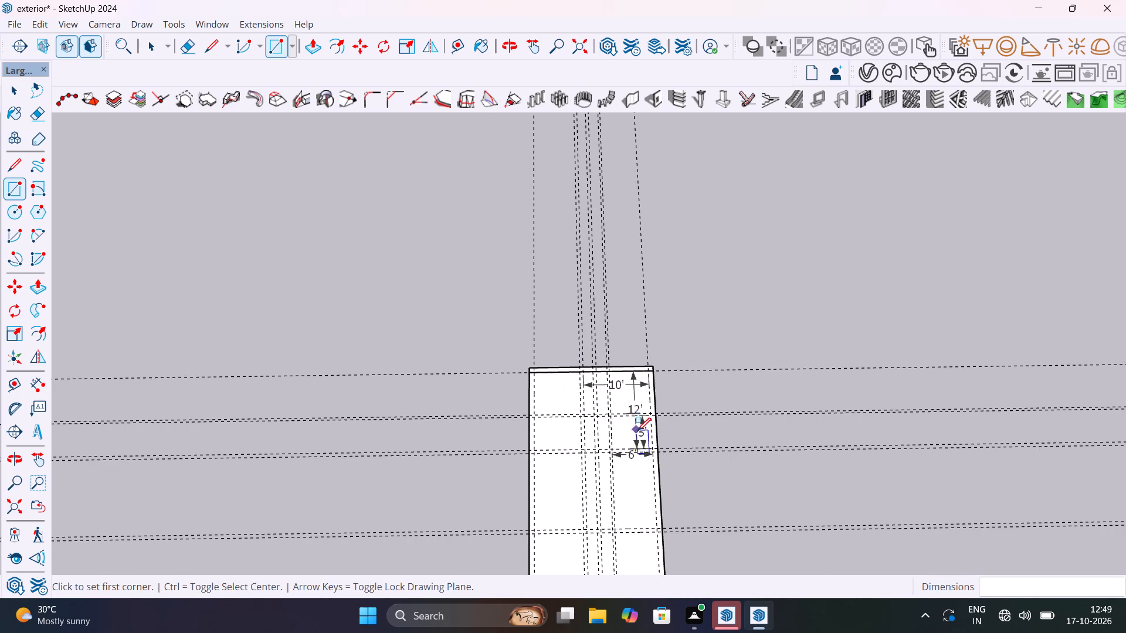
pyautogui.keyDown('shift'); pyautogui.moveTo(637, 429); pyautogui.dragTo(634, 374, button='middle'); pyautogui.keyUp('shift')
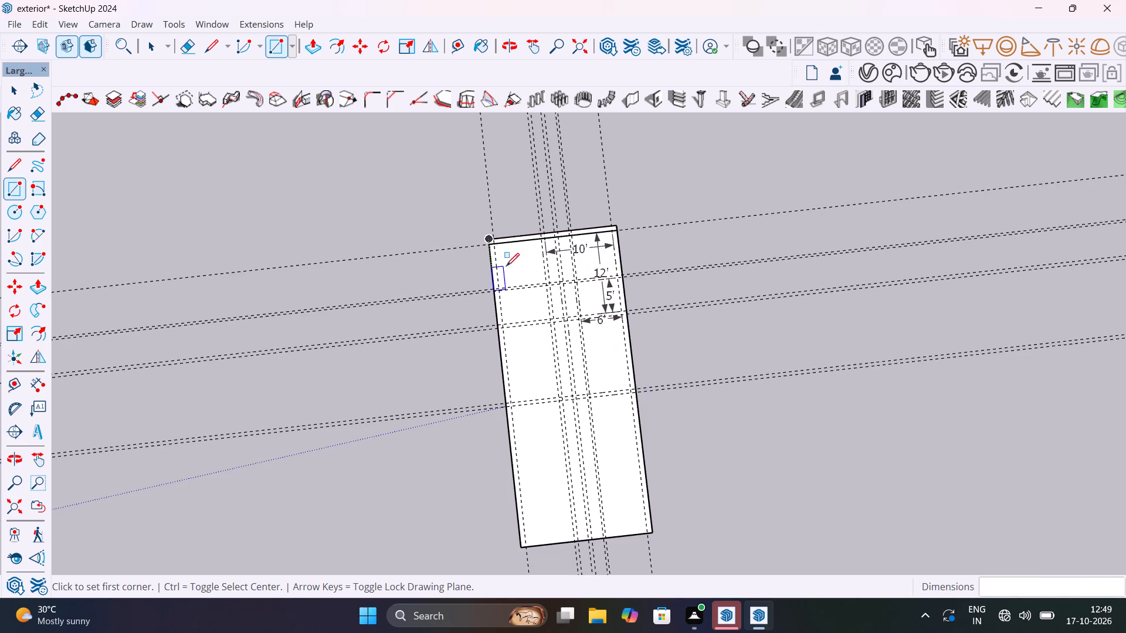
pyautogui.scroll(9, 514, 282)
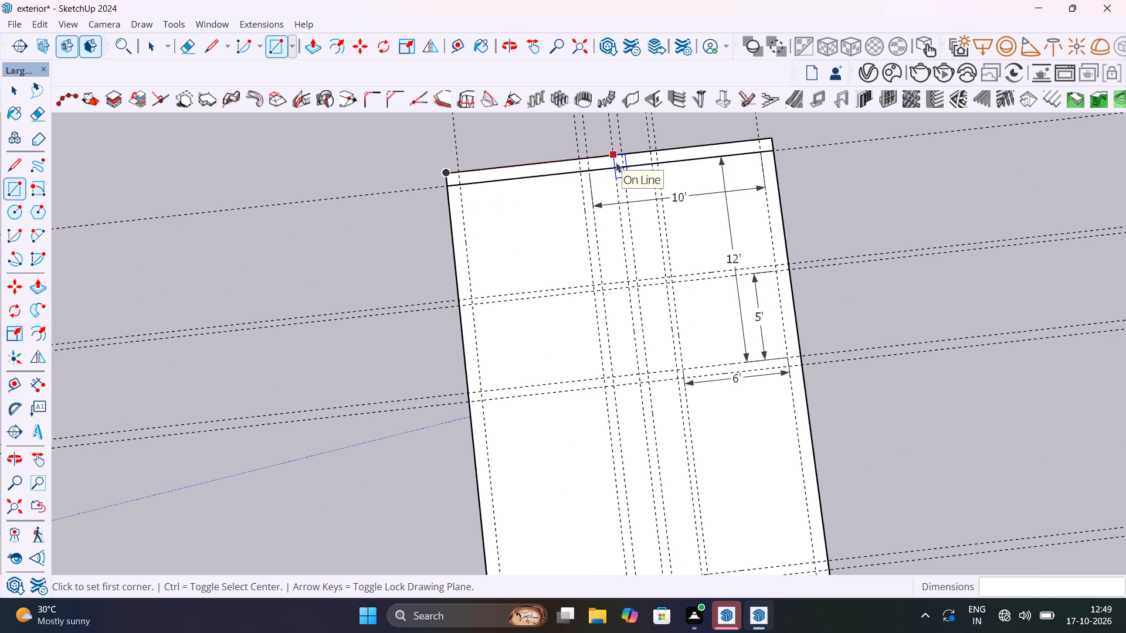
pyautogui.press('space')
pyautogui.doubleClick(680, 154)
pyautogui.rightClick(681, 155)
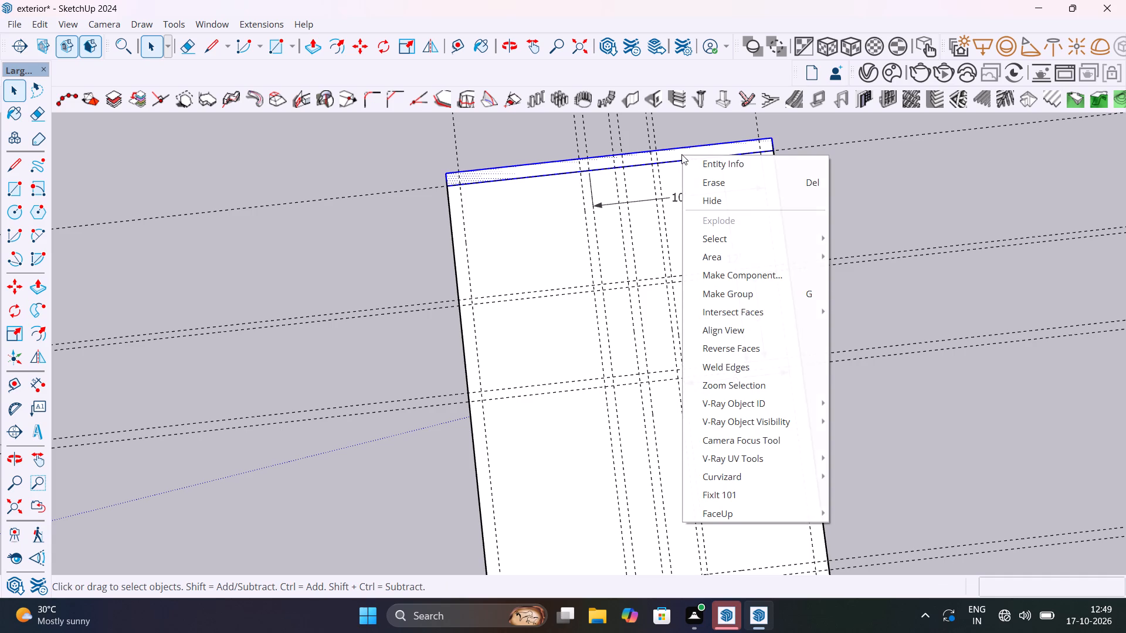
pyautogui.click(735, 292)
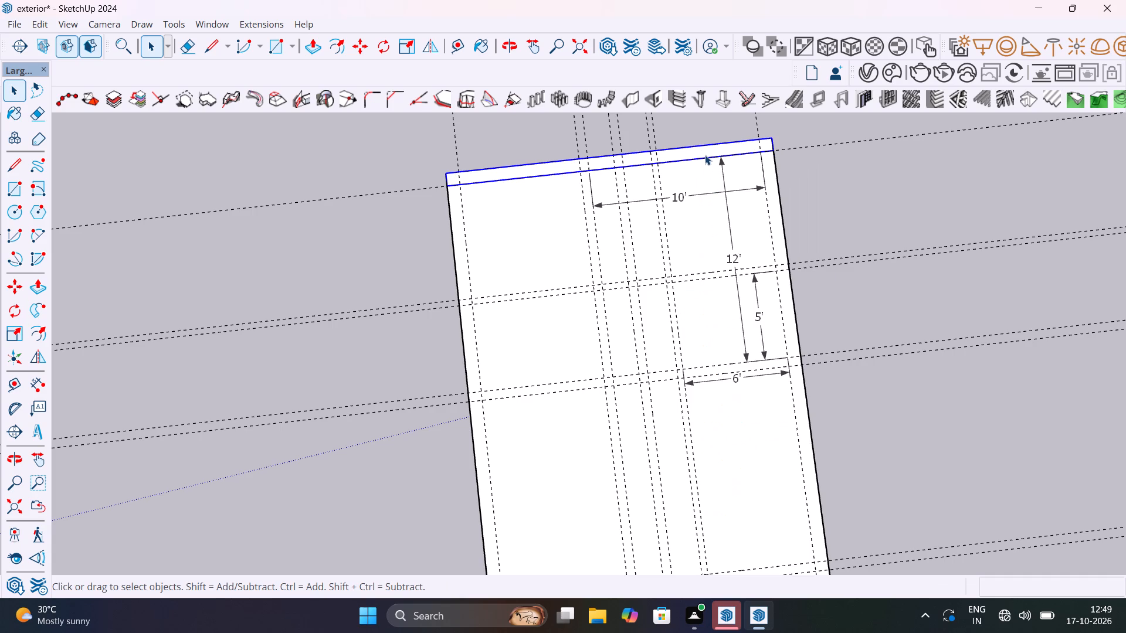
# Inside the far-edge wall group, push/pull the 9" thick rectangle up 10' and exit the group.
pyautogui.doubleClick(705, 154)
pyautogui.press('p')
pyautogui.click(705, 153)
pyautogui.scroll(-3, 708, 142)
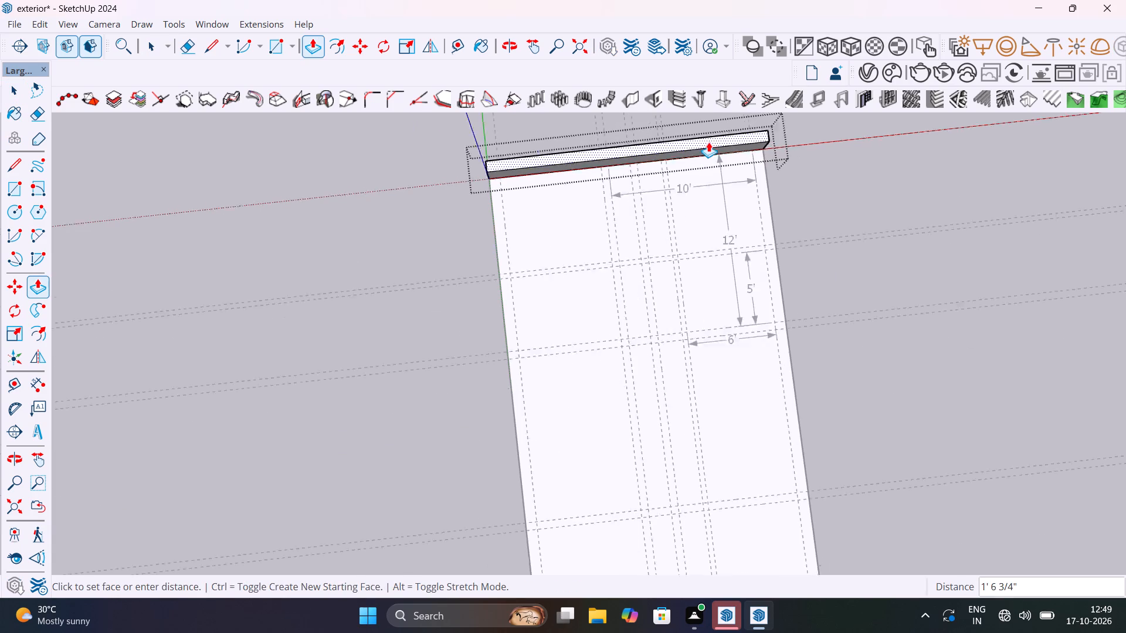
pyautogui.scroll(-11, 708, 142)
pyautogui.keyDown('shift'); pyautogui.moveTo(714, 128); pyautogui.dragTo(737, 114, button='middle'); pyautogui.keyUp('shift')
pyautogui.write("10'")
pyautogui.press('Return')
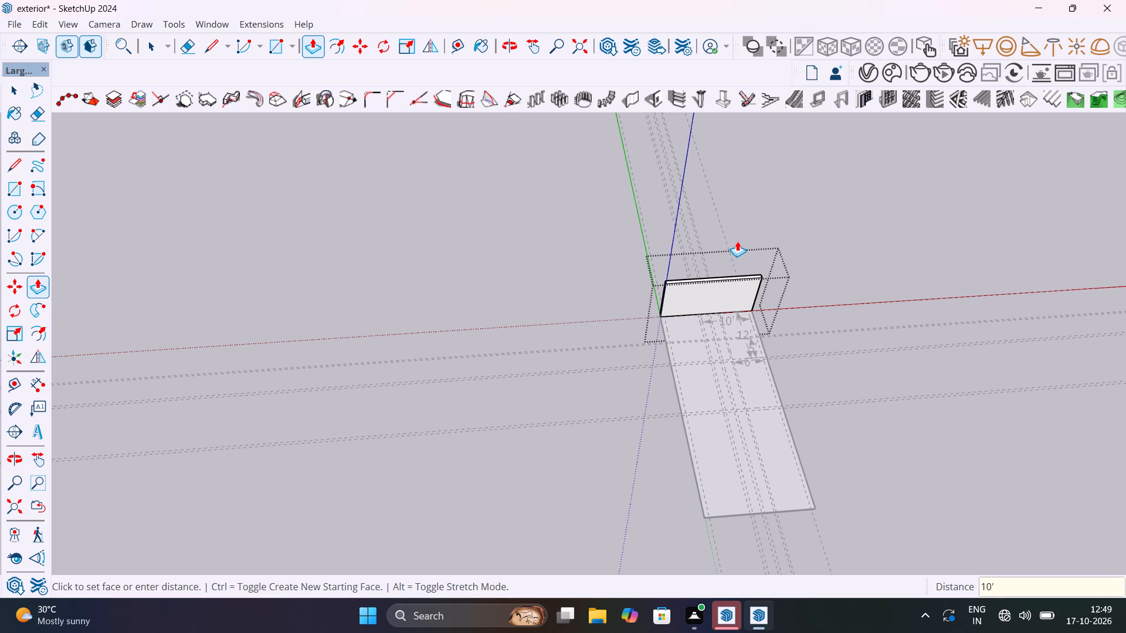
pyautogui.scroll(10, 772, 301)
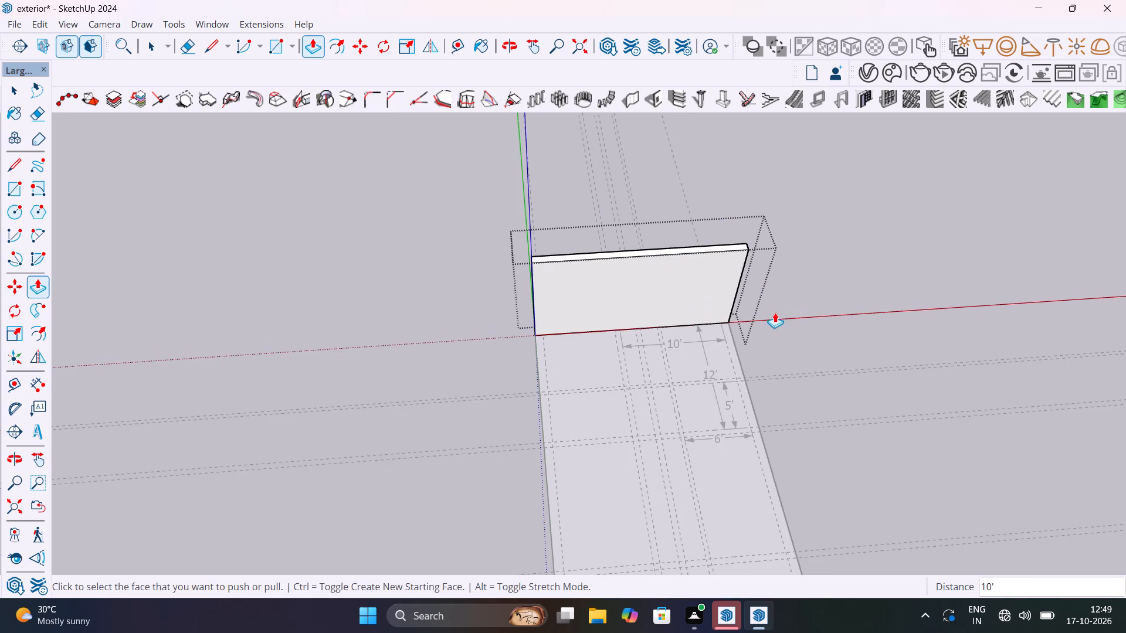
pyautogui.moveTo(775, 312); pyautogui.dragTo(813, 236, button='middle')
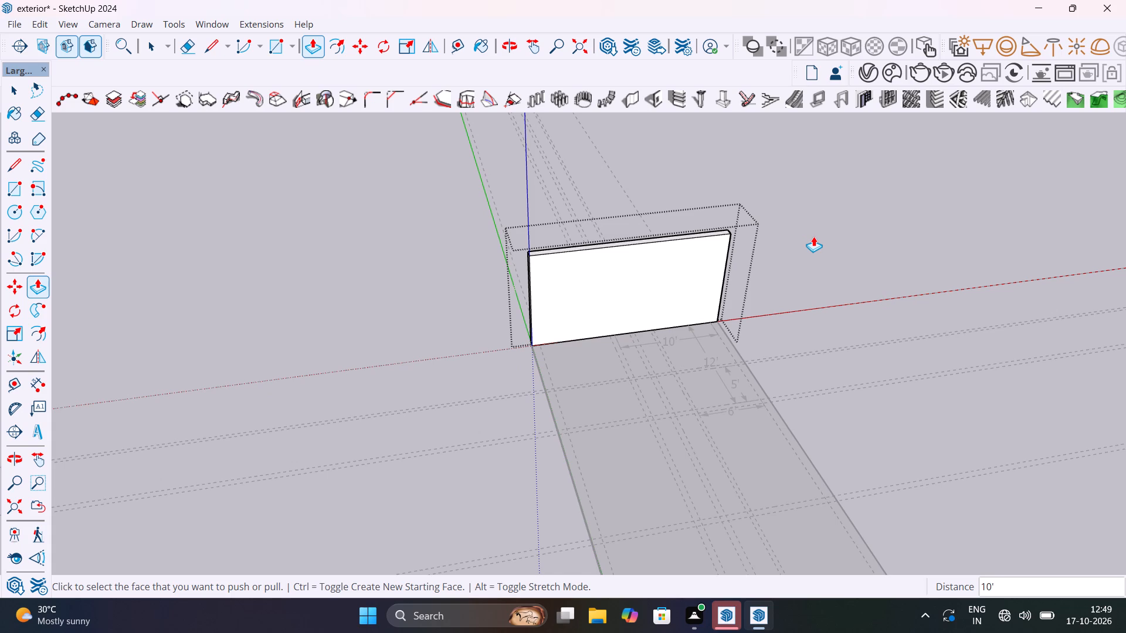
pyautogui.press('space')
pyautogui.click(815, 240)
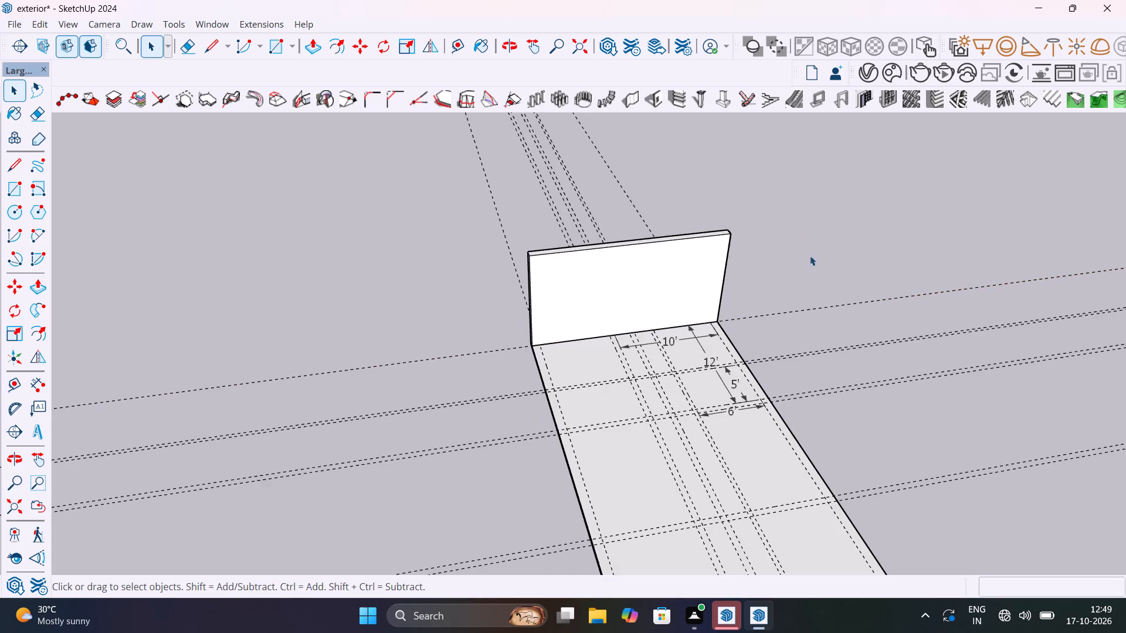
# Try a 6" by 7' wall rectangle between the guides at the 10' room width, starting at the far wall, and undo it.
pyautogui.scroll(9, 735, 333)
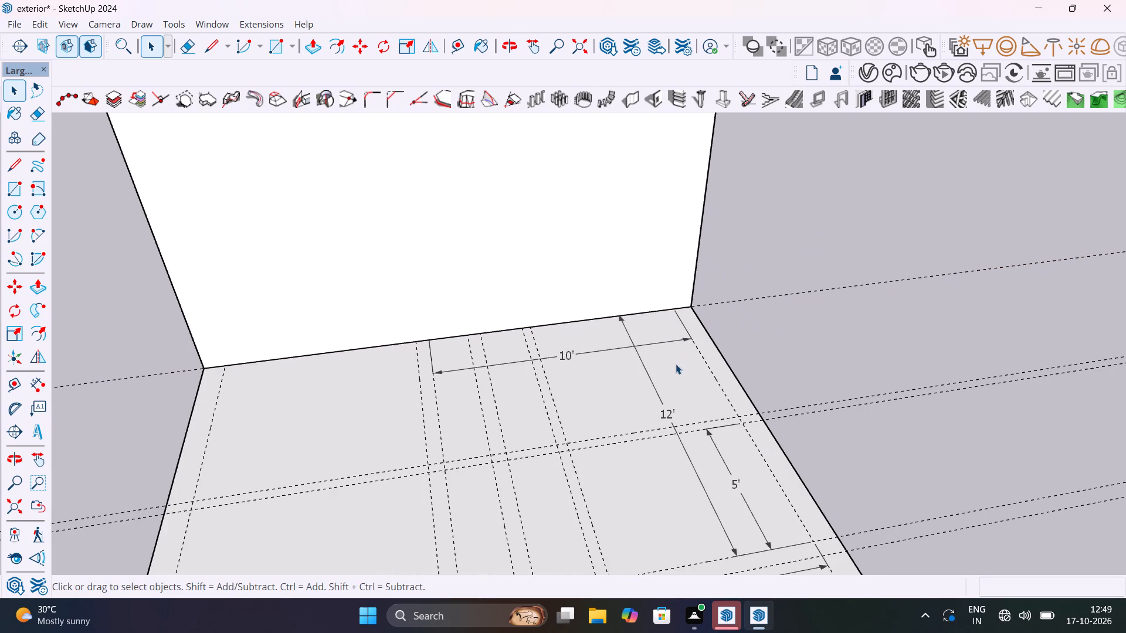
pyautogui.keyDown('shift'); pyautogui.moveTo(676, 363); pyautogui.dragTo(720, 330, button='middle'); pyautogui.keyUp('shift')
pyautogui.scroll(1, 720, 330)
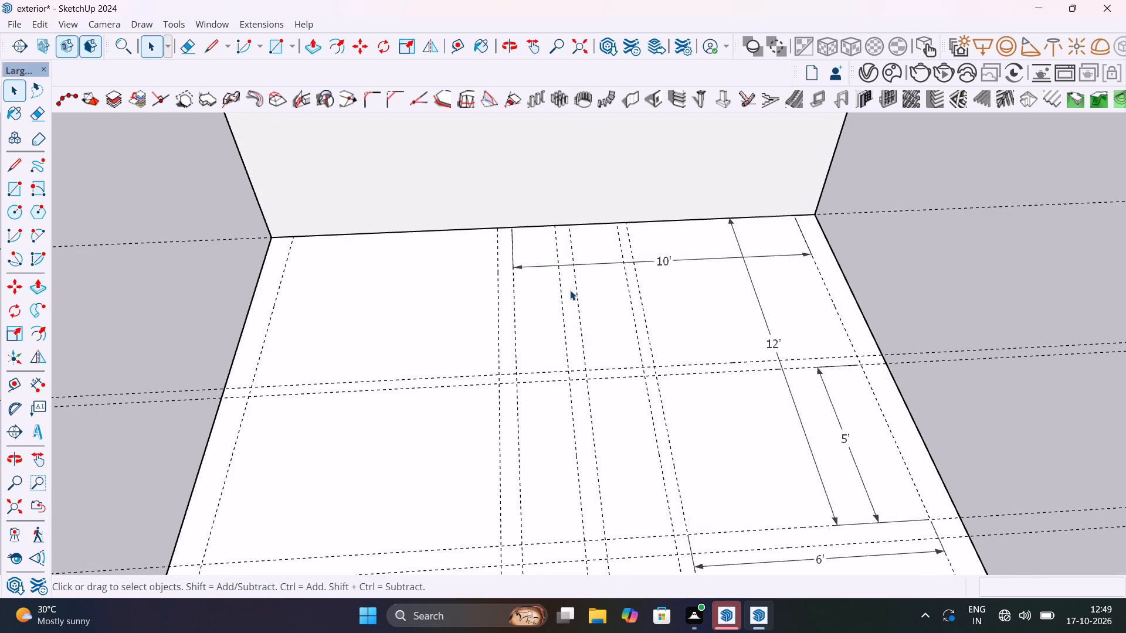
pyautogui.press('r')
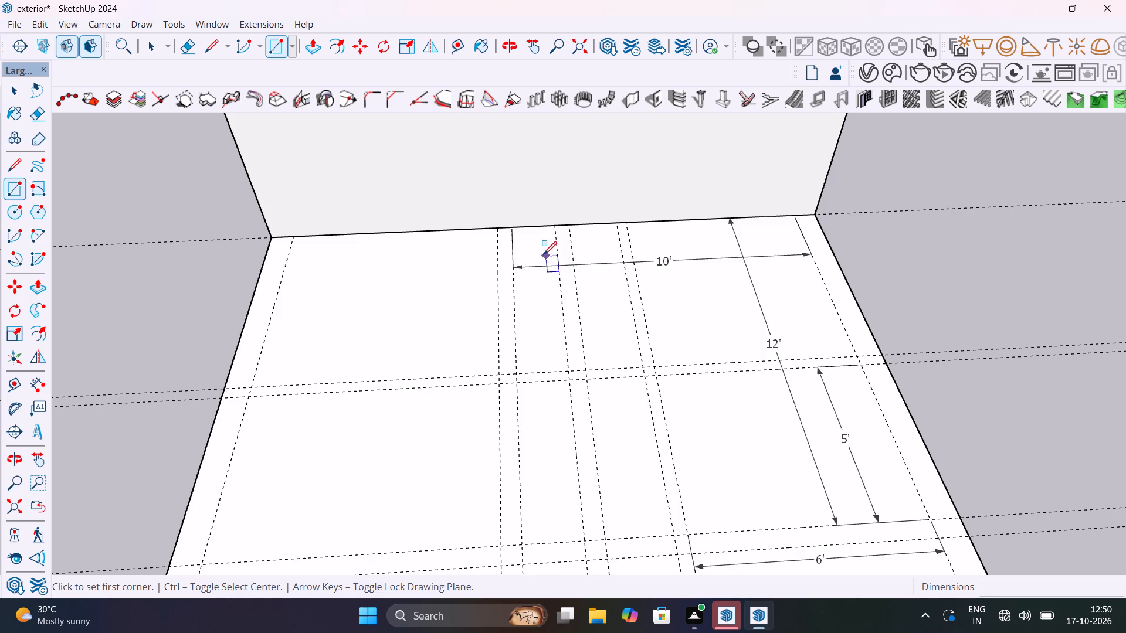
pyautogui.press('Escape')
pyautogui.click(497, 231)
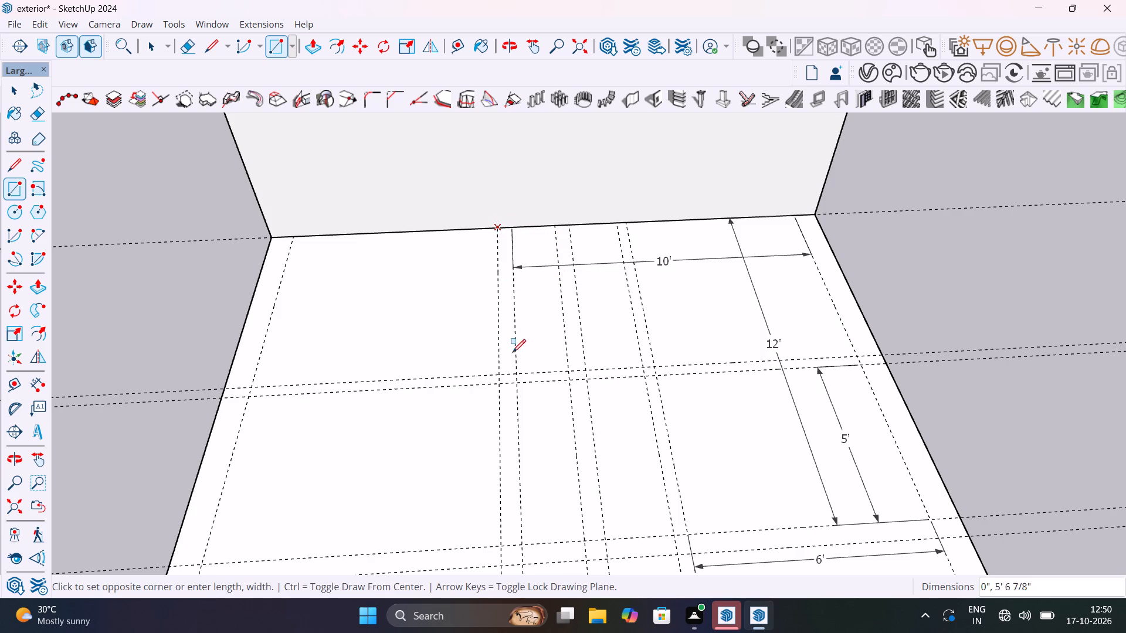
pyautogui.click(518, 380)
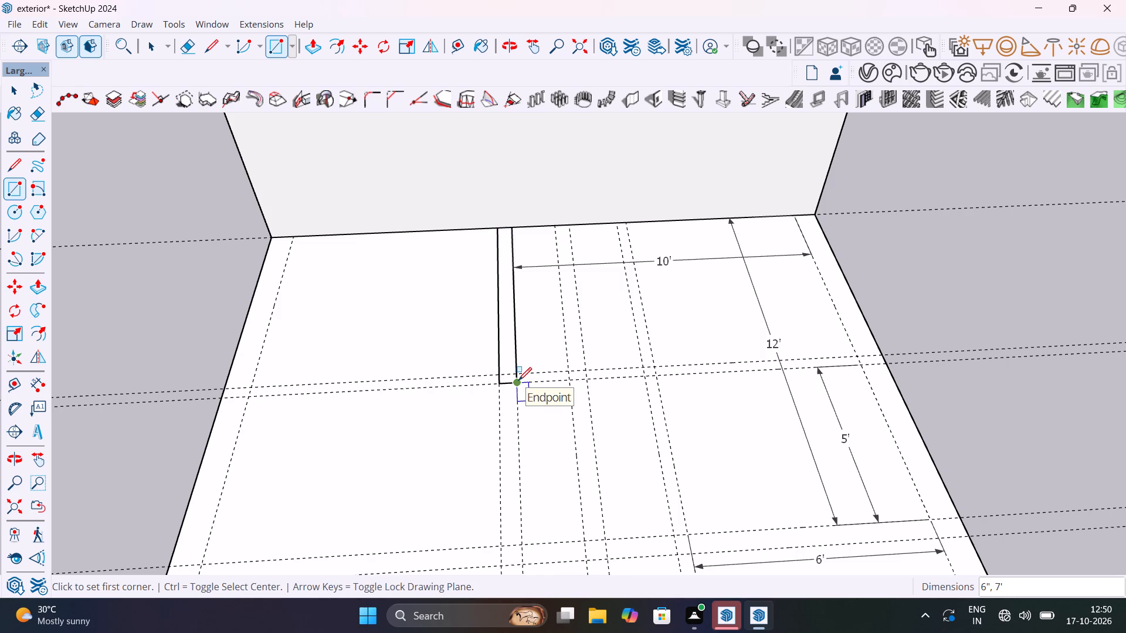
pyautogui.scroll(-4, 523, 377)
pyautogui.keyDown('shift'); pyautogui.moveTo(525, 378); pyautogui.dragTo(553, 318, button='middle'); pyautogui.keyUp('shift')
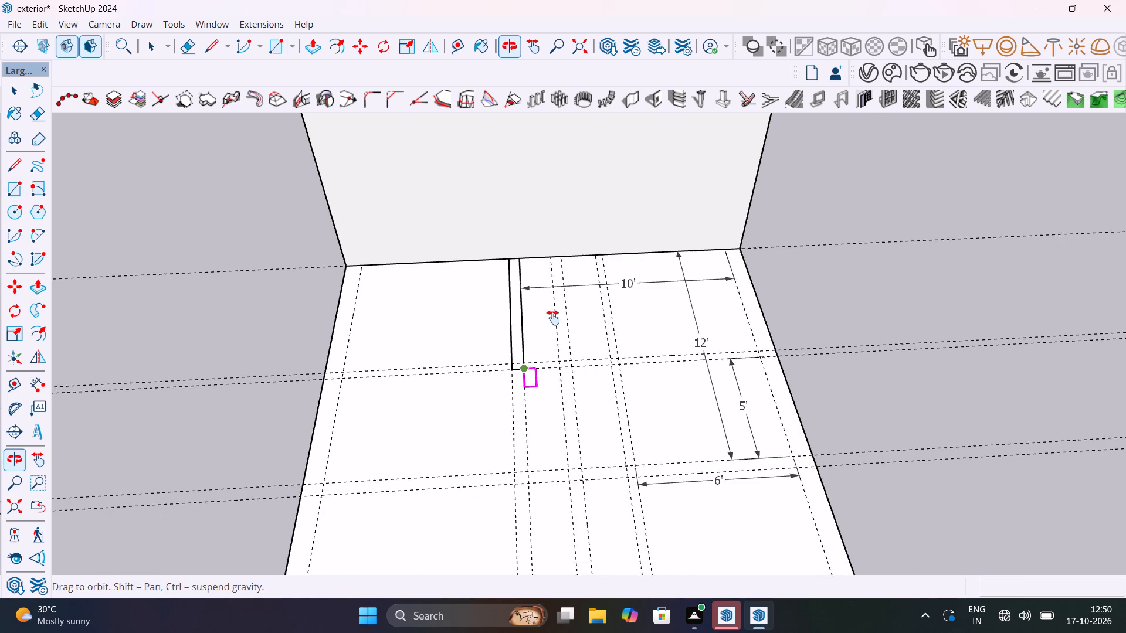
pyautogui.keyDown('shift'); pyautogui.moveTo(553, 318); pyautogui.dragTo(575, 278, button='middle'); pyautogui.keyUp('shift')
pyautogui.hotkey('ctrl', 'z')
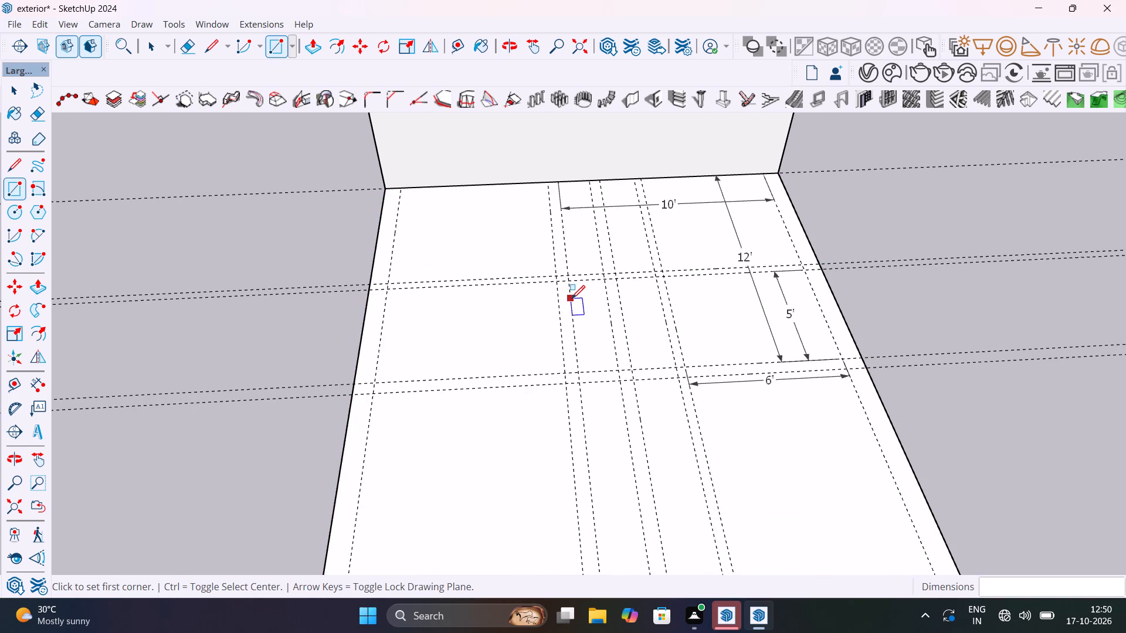
# Draw a 6" by 12' 6" wall rectangle between the 10' room-width guides, from the far wall to the outer 12' cross guide.
pyautogui.click(550, 182)
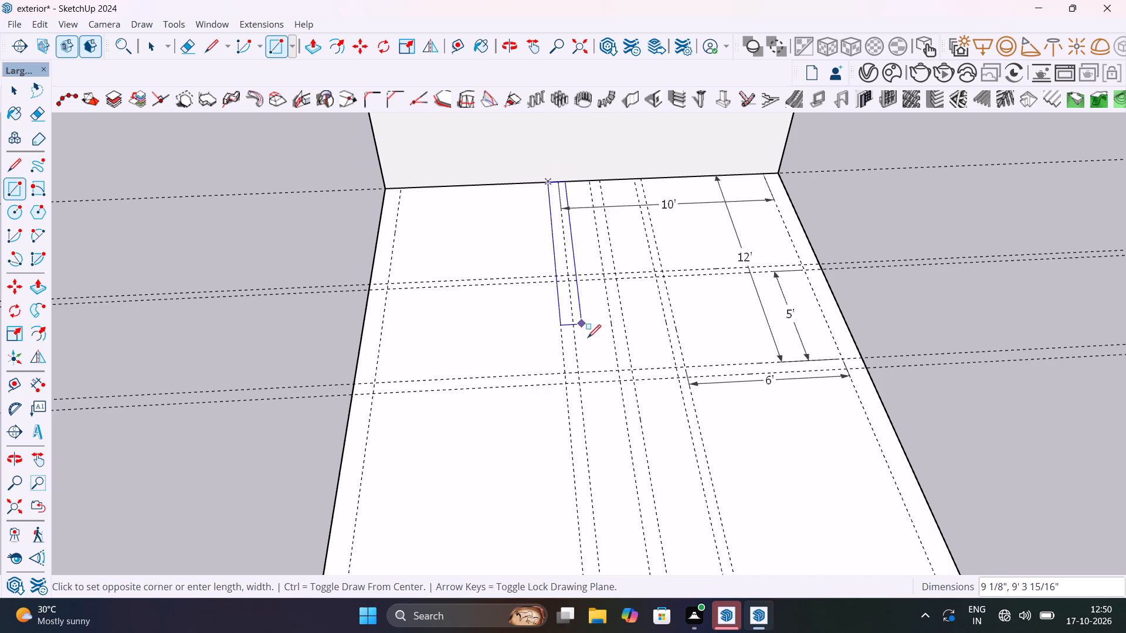
pyautogui.click(581, 384)
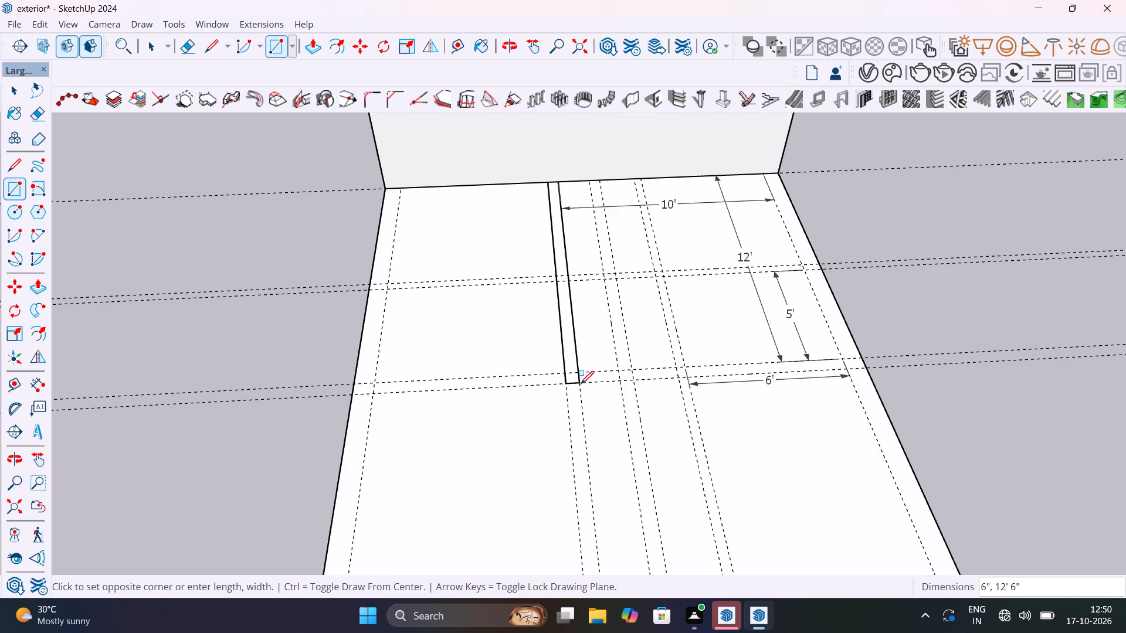
# Draw a 10' by 6" wall rectangle between the 12' cross guides, from the lengthwise wall to the outer wall's inner guide.
pyautogui.scroll(-6, 625, 371)
pyautogui.moveTo(625, 376); pyautogui.dragTo(537, 411, button='middle')
pyautogui.scroll(9, 533, 308)
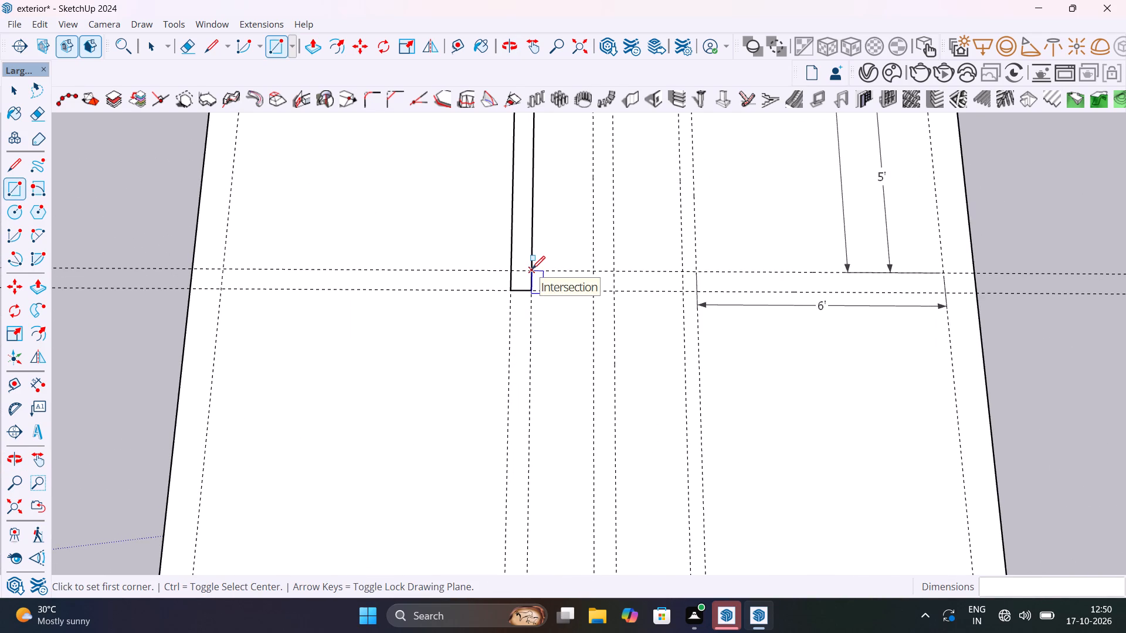
pyautogui.click(532, 268)
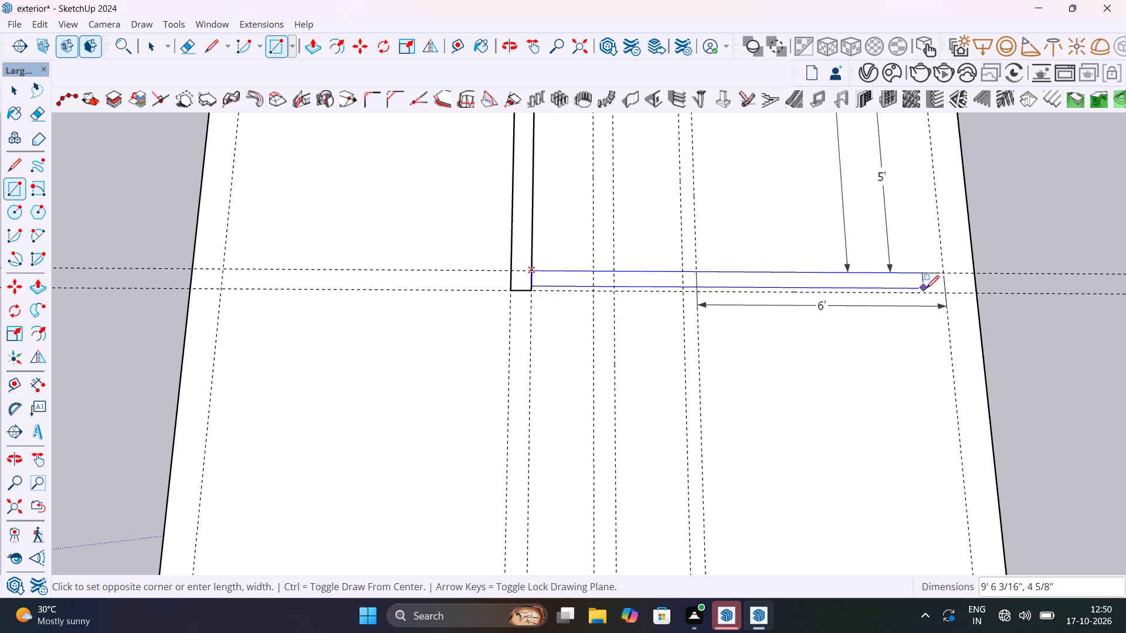
pyautogui.click(944, 291)
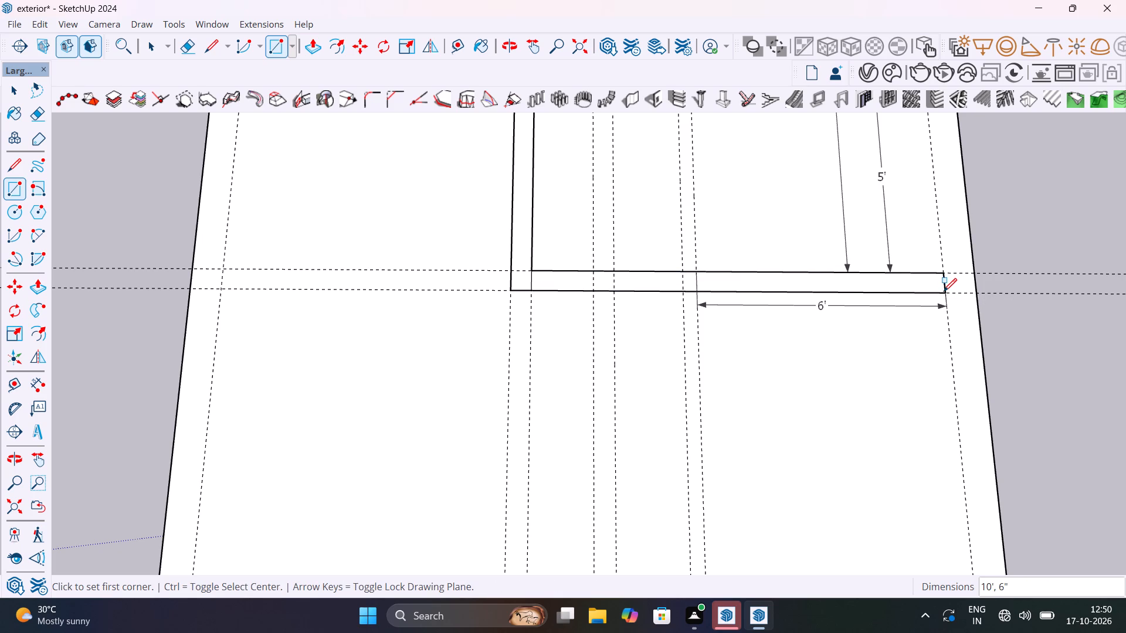
# Erase the short edge dividing the two 6" wall rectangles at their corner to form one L-shaped outline.
pyautogui.press('space')
pyautogui.scroll(5, 550, 286)
pyautogui.click(517, 280)
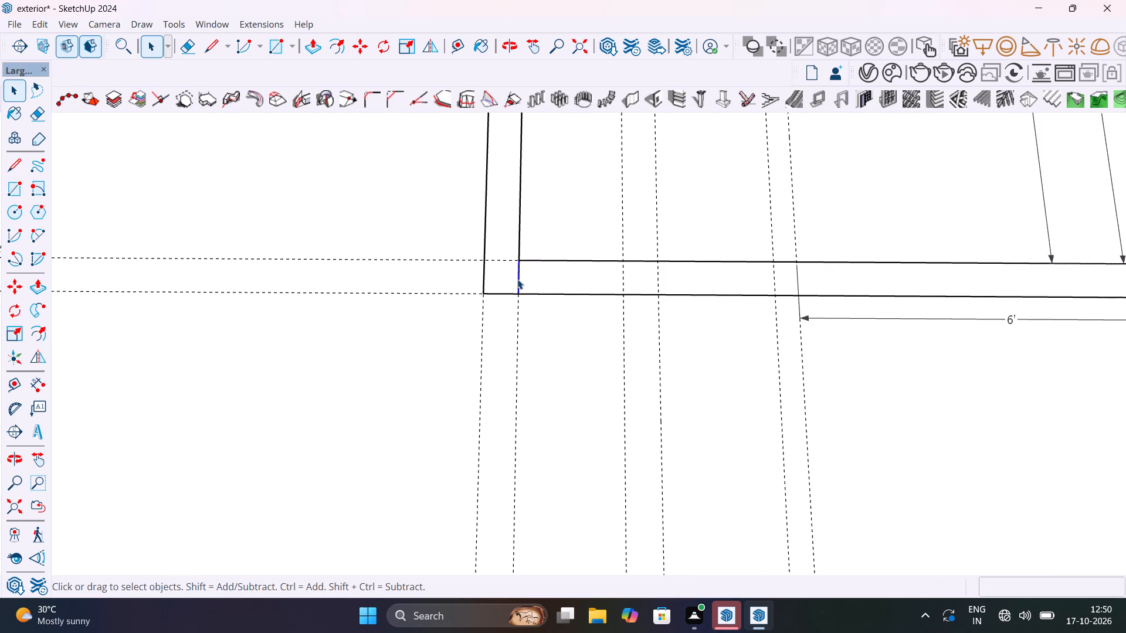
pyautogui.press('Delete')
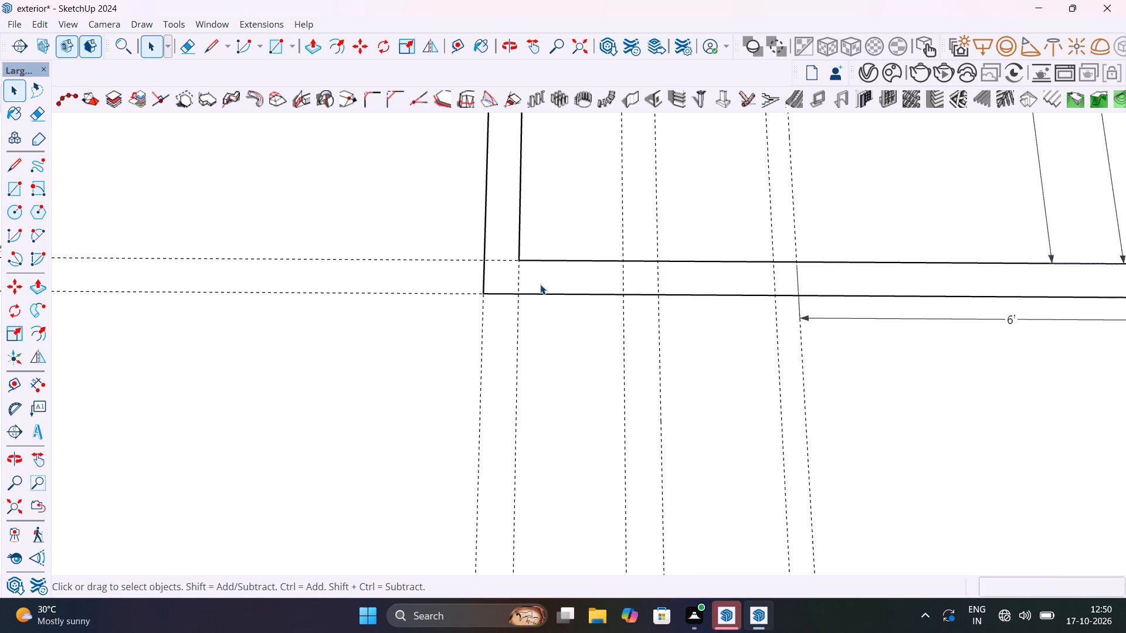
# Push/pull the L-shaped 6" wall outline up 10'.
pyautogui.click(540, 284)
pyautogui.press('p')
pyautogui.click(540, 284)
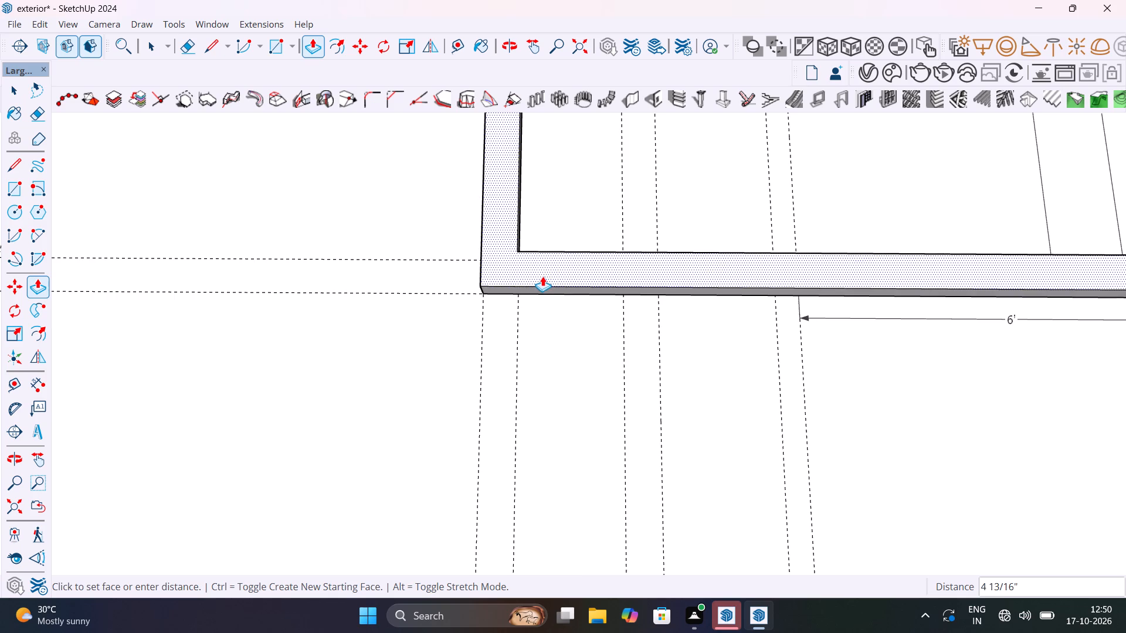
pyautogui.scroll(-13, 542, 275)
pyautogui.scroll(-7, 541, 217)
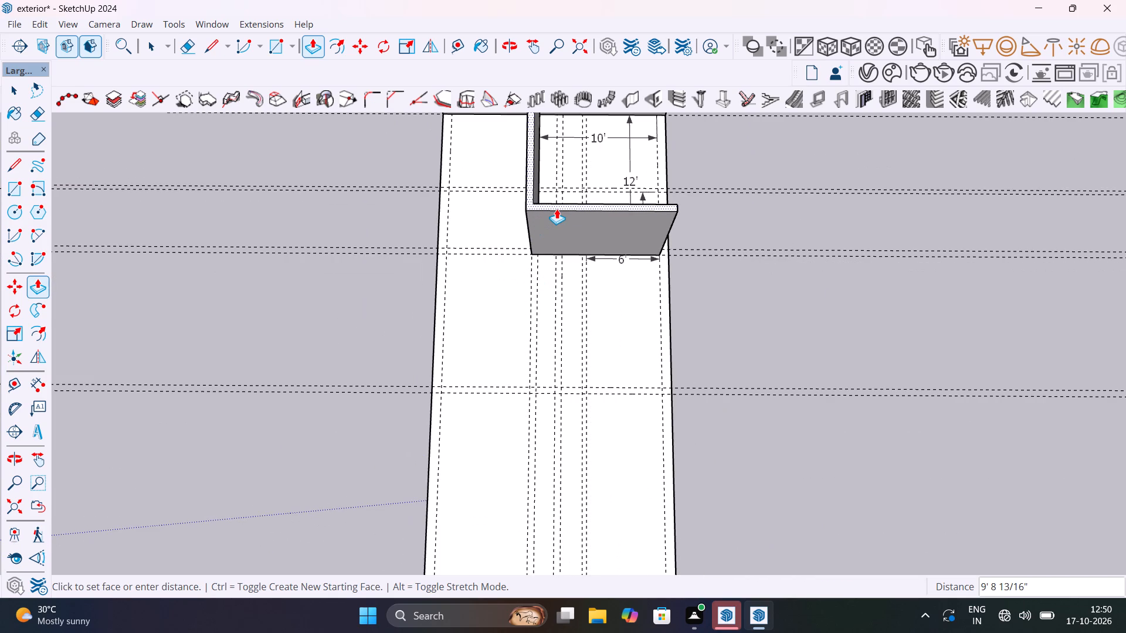
pyautogui.write("10'")
pyautogui.press('Return')
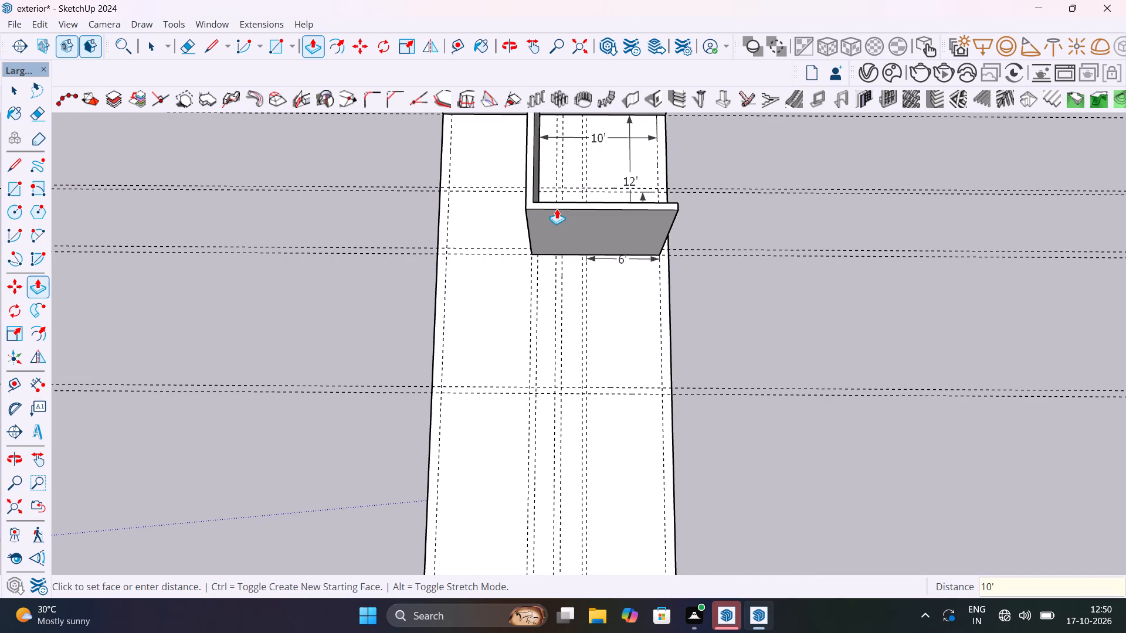
# Draw a 12' 6" by 9" wall rectangle along the slab's open side, from the end of the 10' partition to the far wall.
pyautogui.moveTo(663, 256); pyautogui.dragTo(471, 213, button='middle')
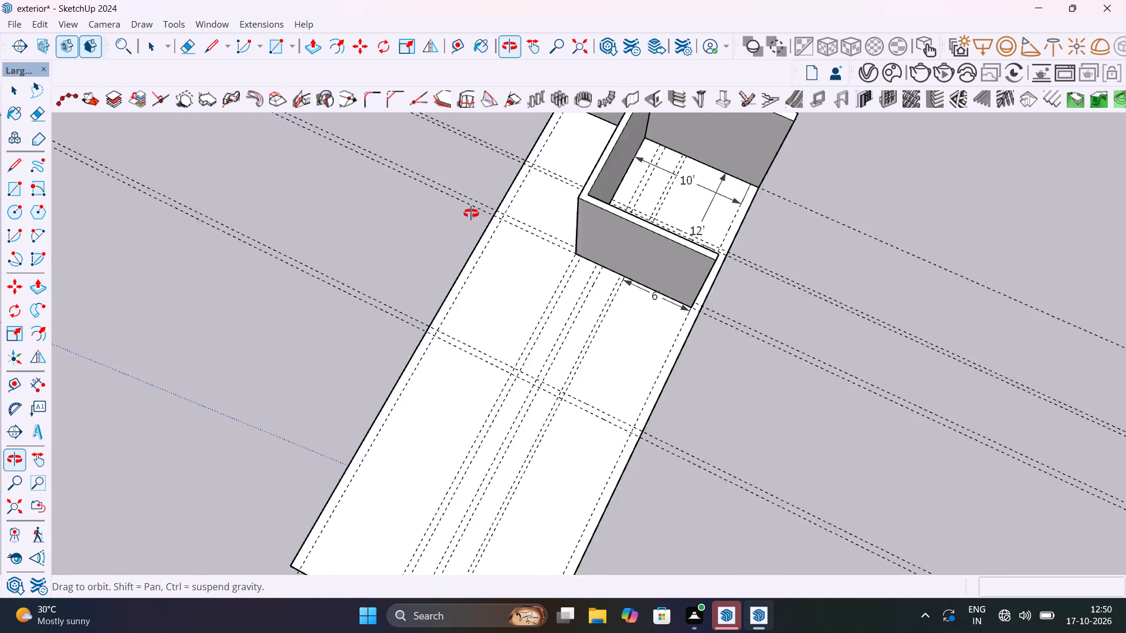
pyautogui.moveTo(471, 213); pyautogui.dragTo(430, 197, button='middle')
pyautogui.scroll(5, 732, 252)
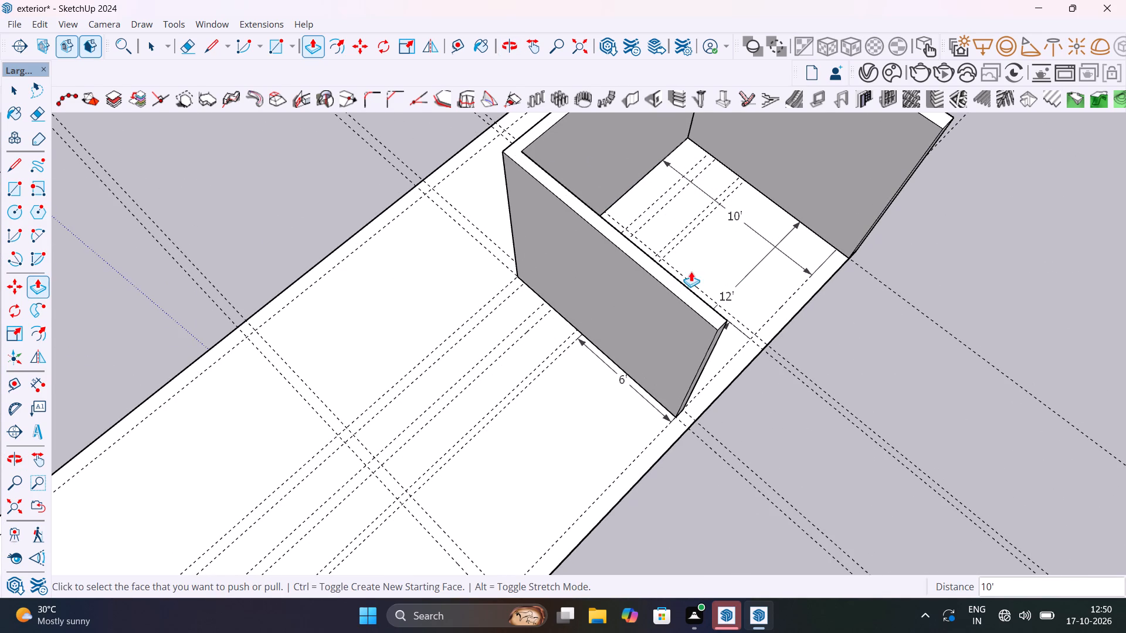
pyautogui.keyDown('shift'); pyautogui.moveTo(683, 242); pyautogui.dragTo(385, 254, button='middle'); pyautogui.keyUp('shift')
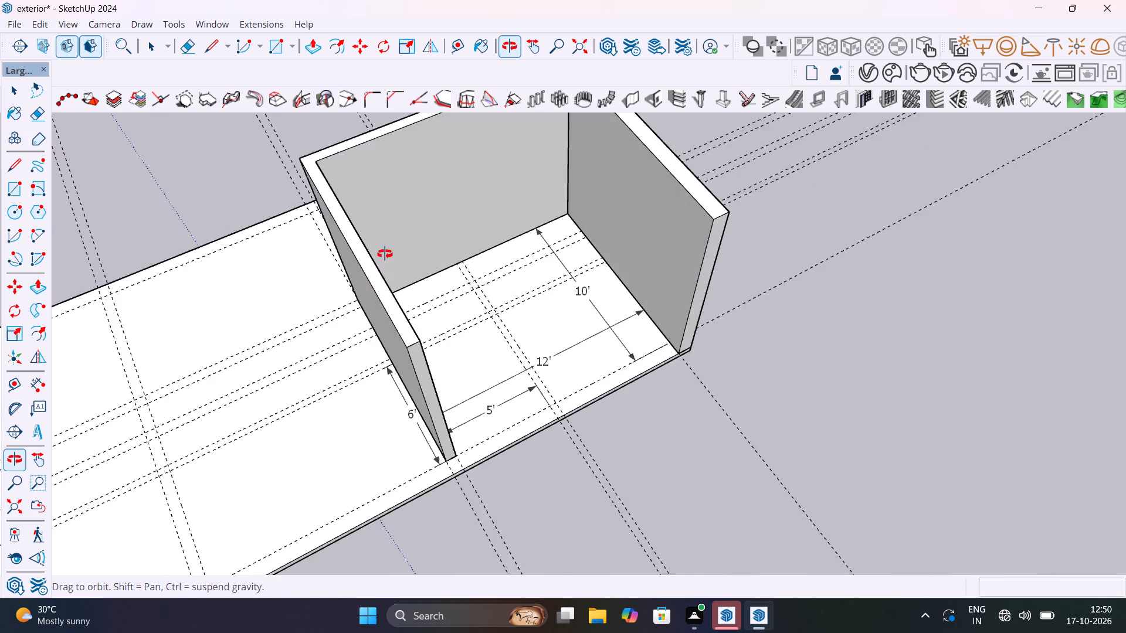
pyautogui.keyDown('shift'); pyautogui.moveTo(385, 254); pyautogui.dragTo(300, 226, button='middle'); pyautogui.keyUp('shift')
pyautogui.scroll(6, 489, 387)
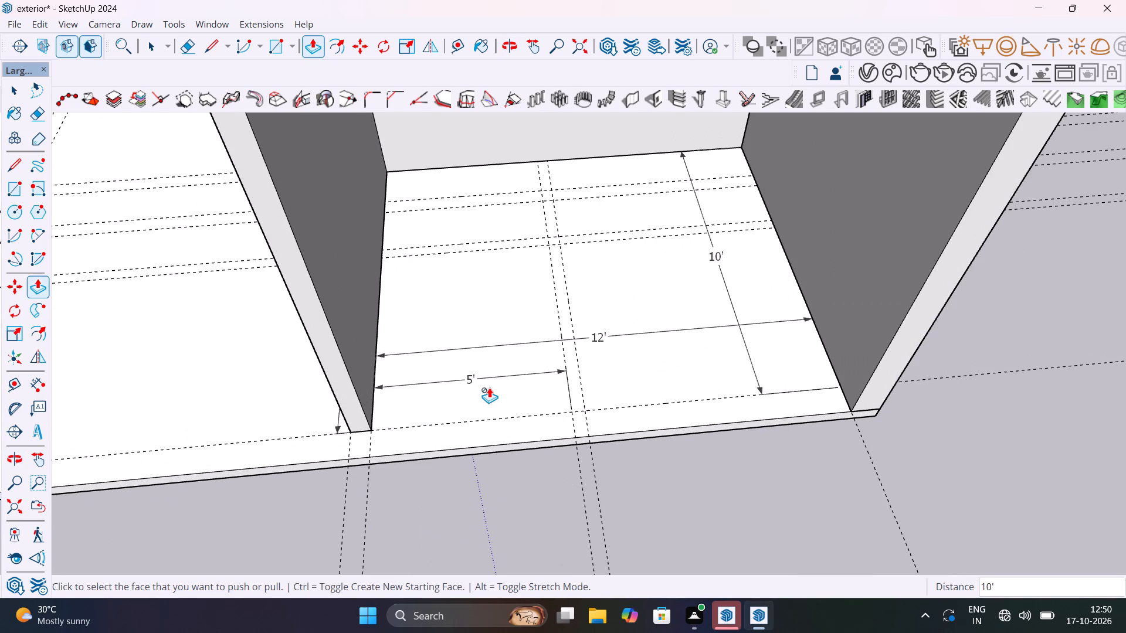
pyautogui.press('space')
pyautogui.write('r')
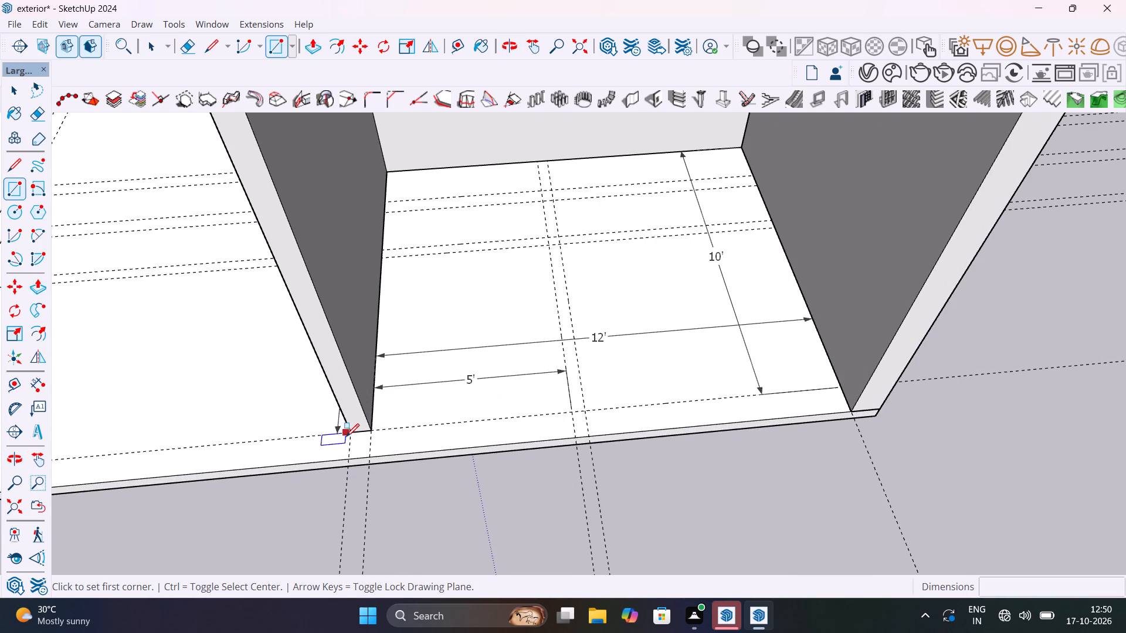
pyautogui.click(351, 436)
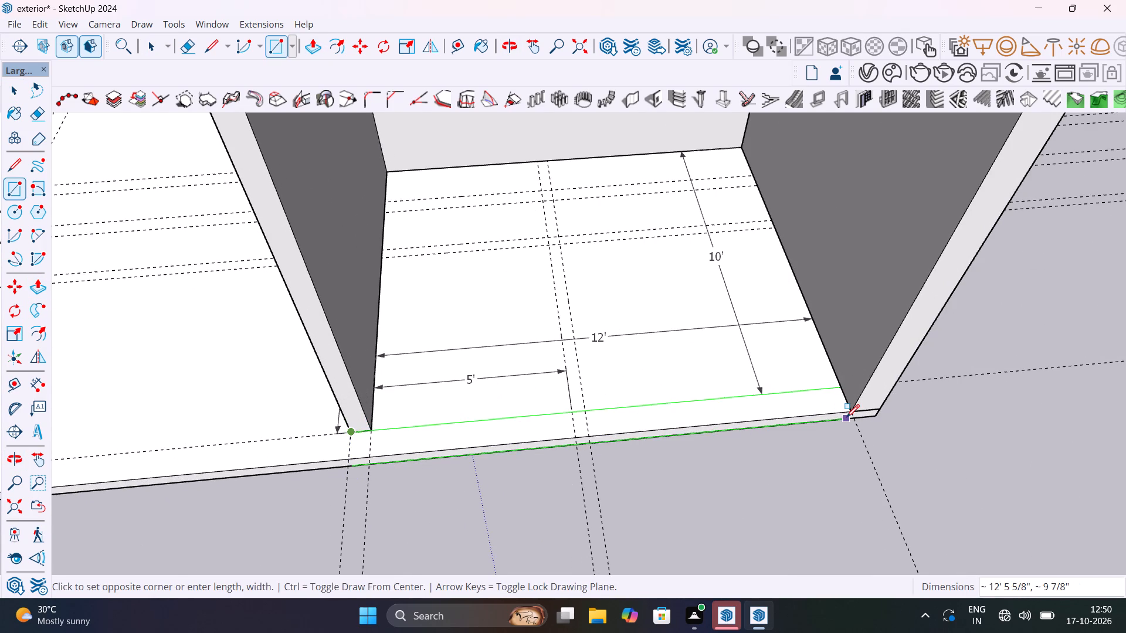
pyautogui.click(847, 410)
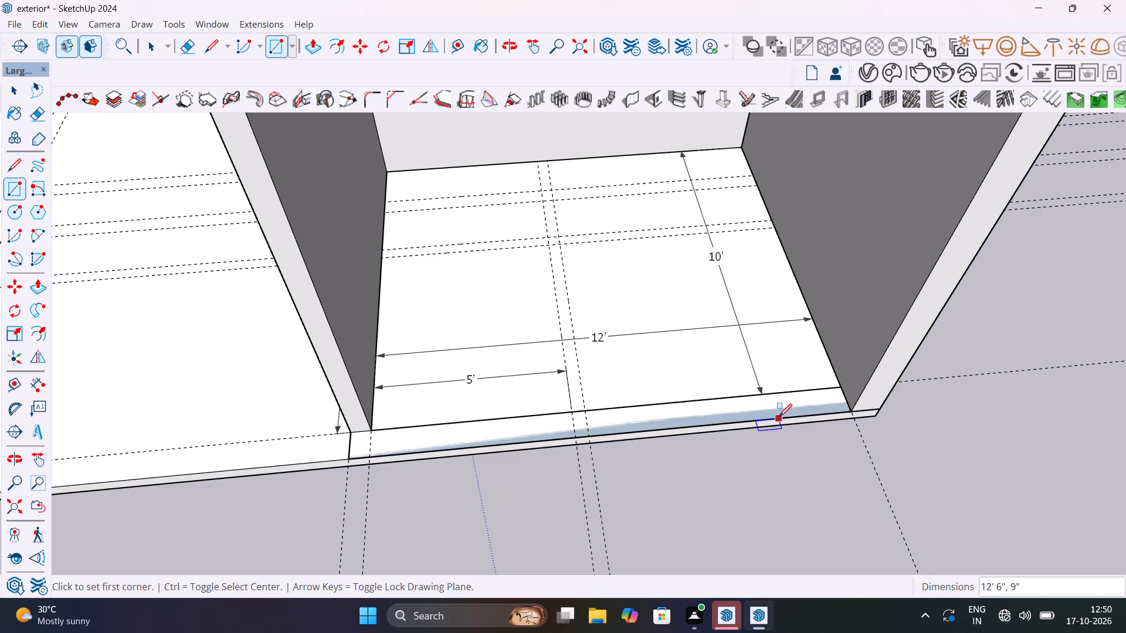
# Push/pull the 12' 6" by 9" wall rectangle along the slab's open side up 10'.
pyautogui.press('space')
pyautogui.doubleClick(778, 409)
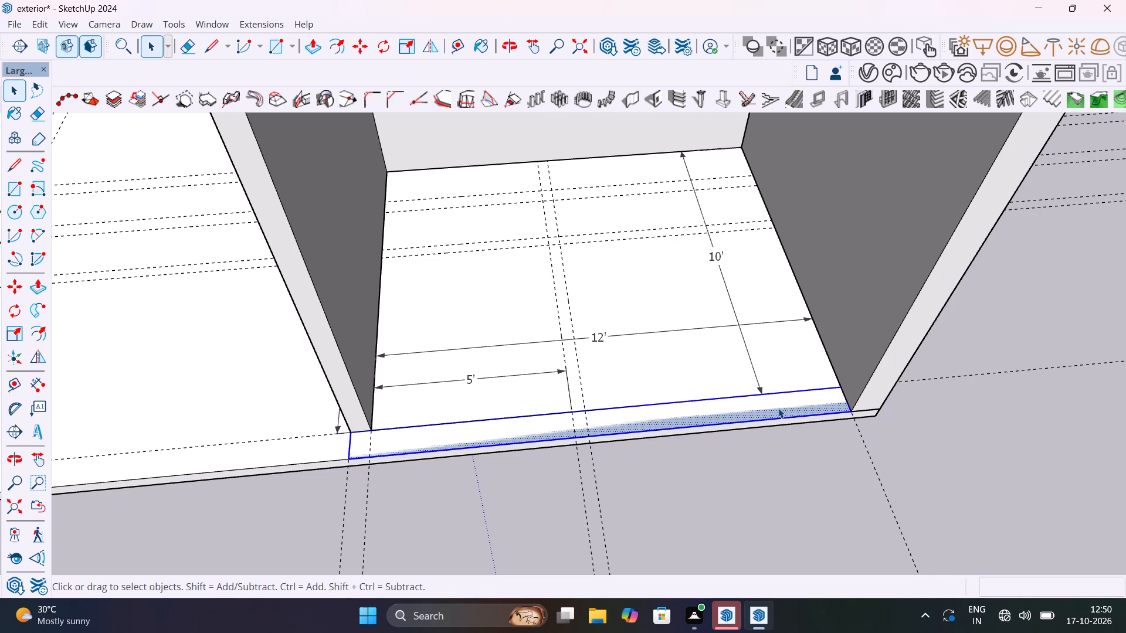
pyautogui.press('p')
pyautogui.click(778, 408)
pyautogui.scroll(-7, 776, 364)
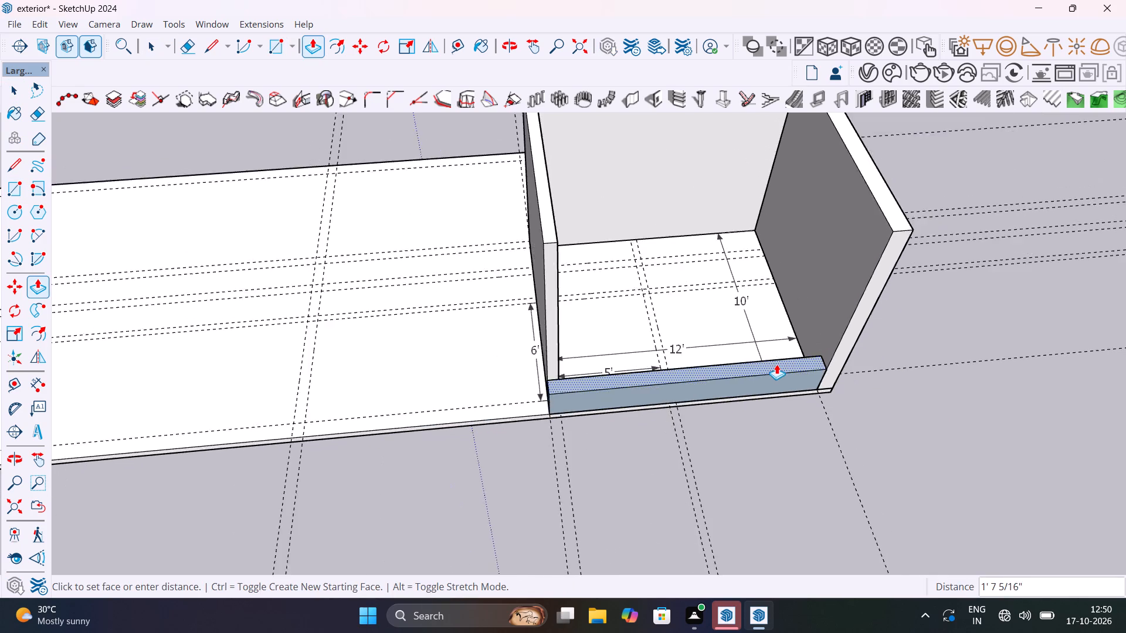
pyautogui.scroll(-4, 776, 364)
pyautogui.click(857, 277)
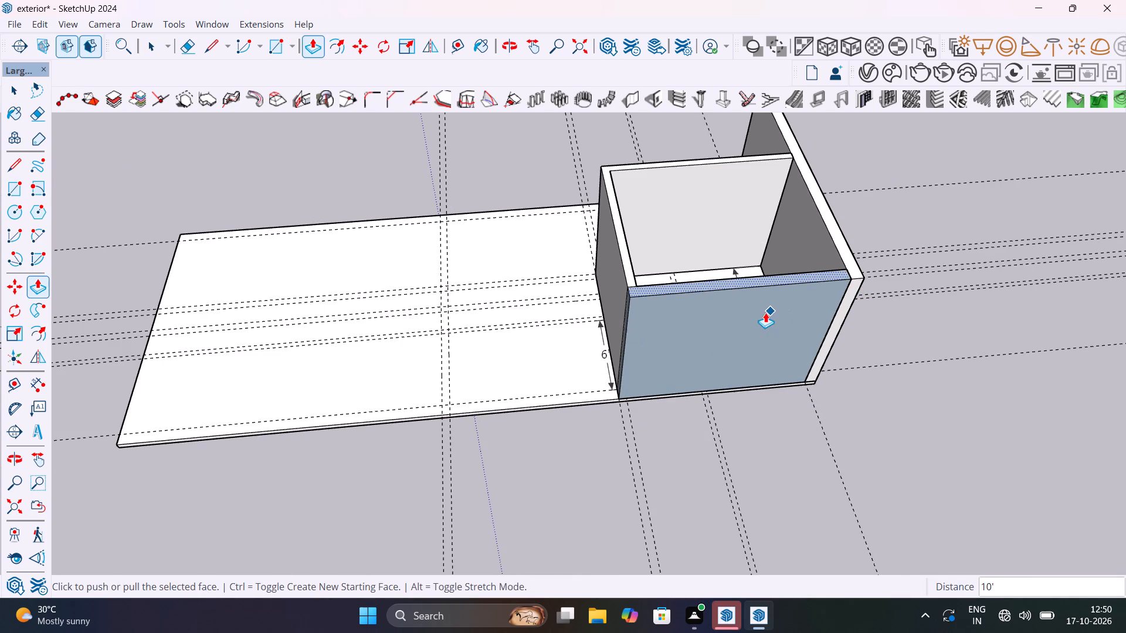
pyautogui.press('space')
# Examine the new room's guides and the furnished reference house models for their interior wall layout.
pyautogui.scroll(2, 754, 290)
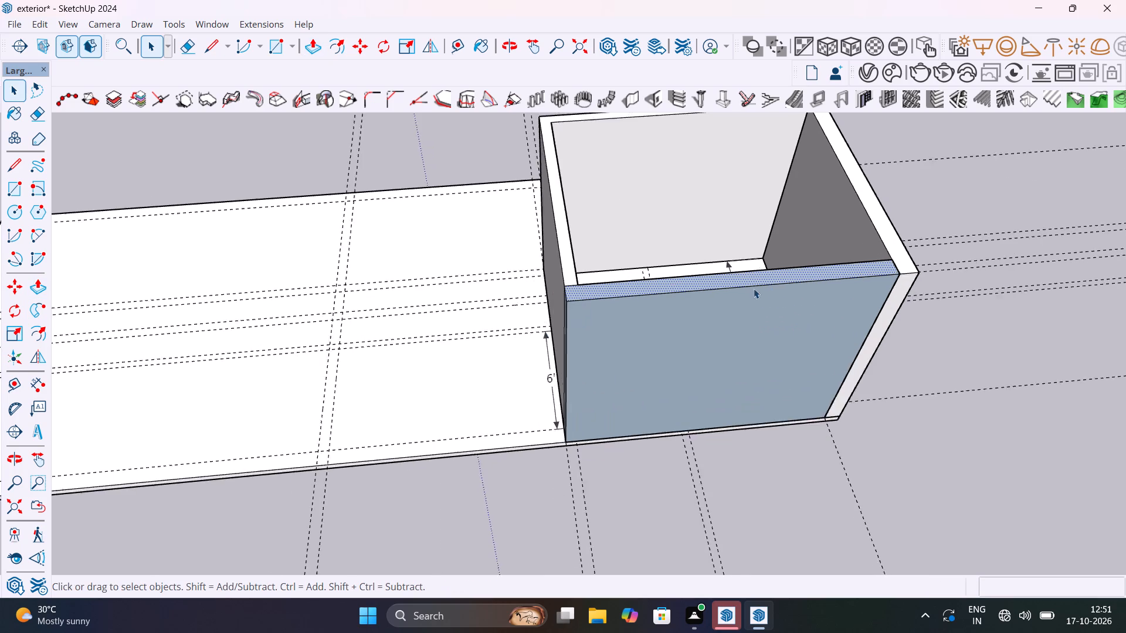
pyautogui.scroll(6, 754, 288)
pyautogui.moveTo(713, 302); pyautogui.dragTo(593, 434, button='middle')
pyautogui.scroll(4, 639, 302)
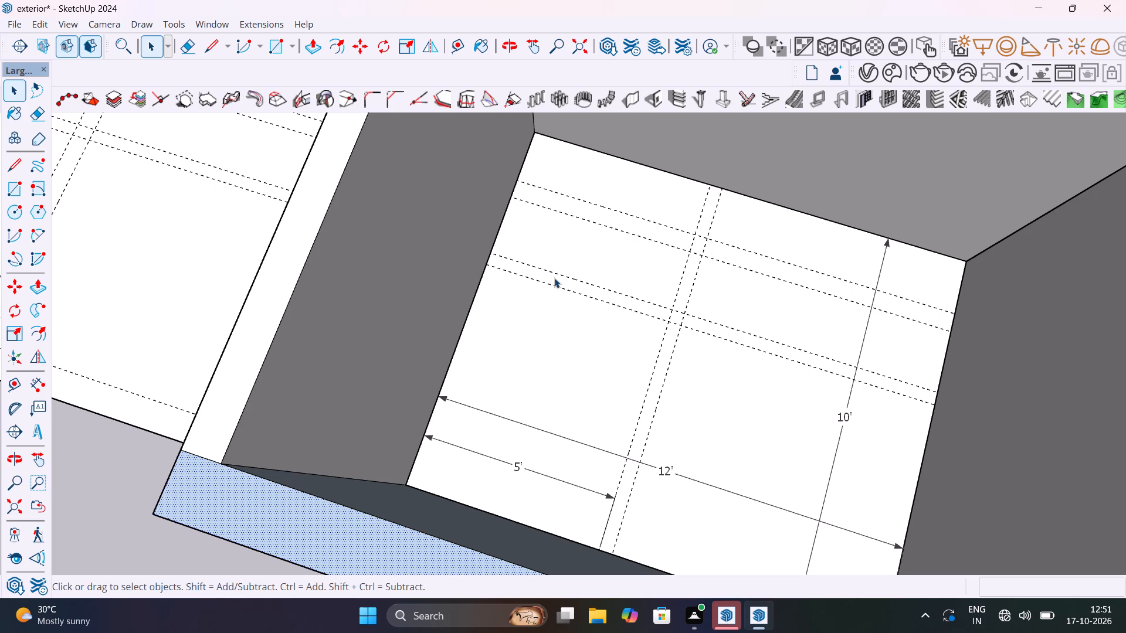
pyautogui.scroll(-20, 660, 261)
pyautogui.moveTo(724, 284); pyautogui.dragTo(940, 228, button='middle')
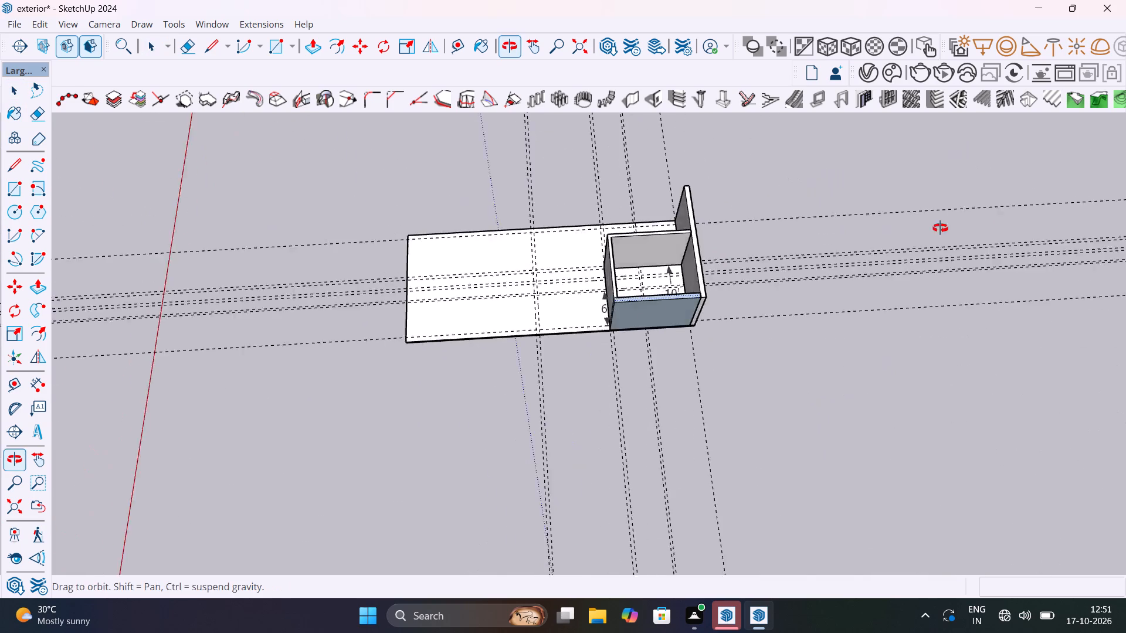
pyautogui.moveTo(940, 228); pyautogui.dragTo(1030, 222, button='middle')
pyautogui.scroll(1, 1030, 222)
pyautogui.scroll(-15, 653, 237)
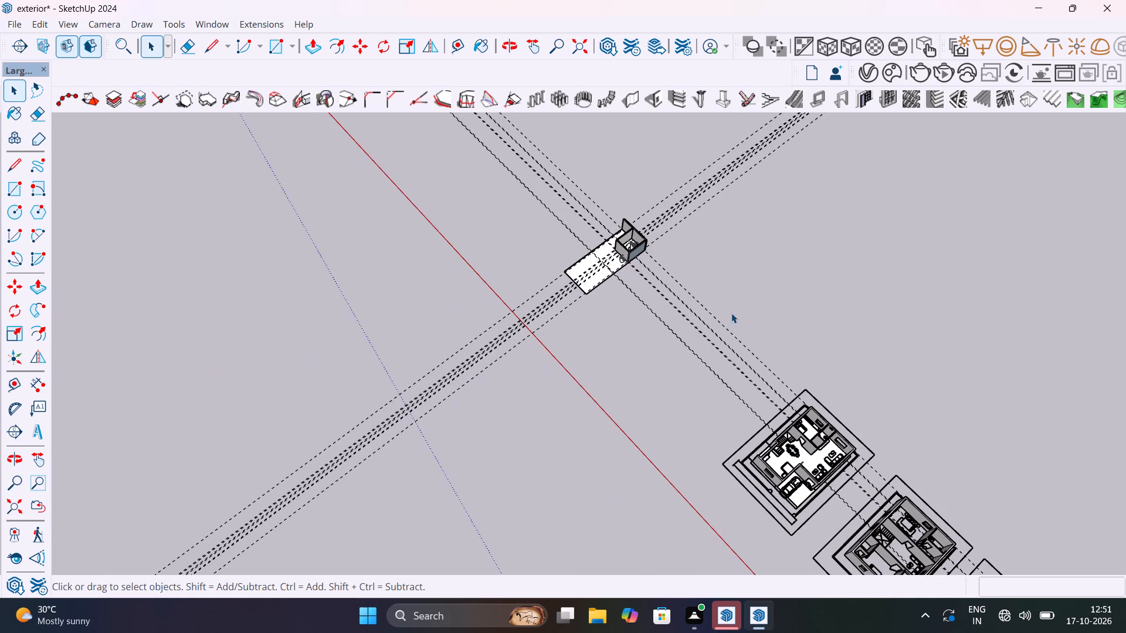
pyautogui.moveTo(823, 440); pyautogui.dragTo(738, 291, button='middle')
pyautogui.scroll(8, 740, 315)
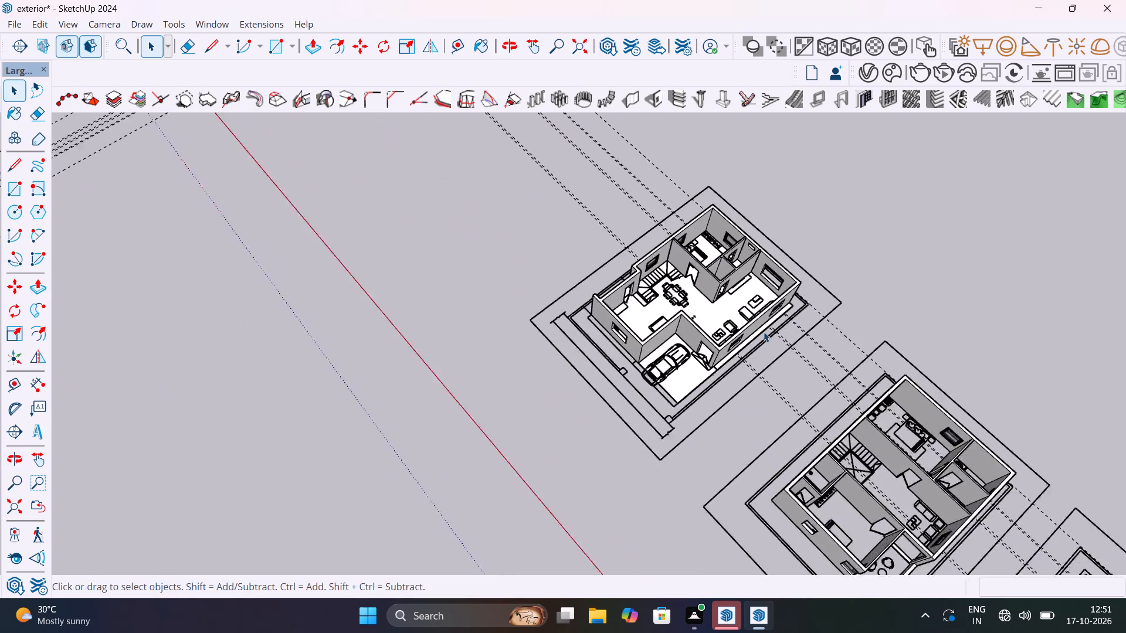
pyautogui.scroll(3, 764, 332)
pyautogui.moveTo(822, 362); pyautogui.dragTo(1031, 387, button='middle')
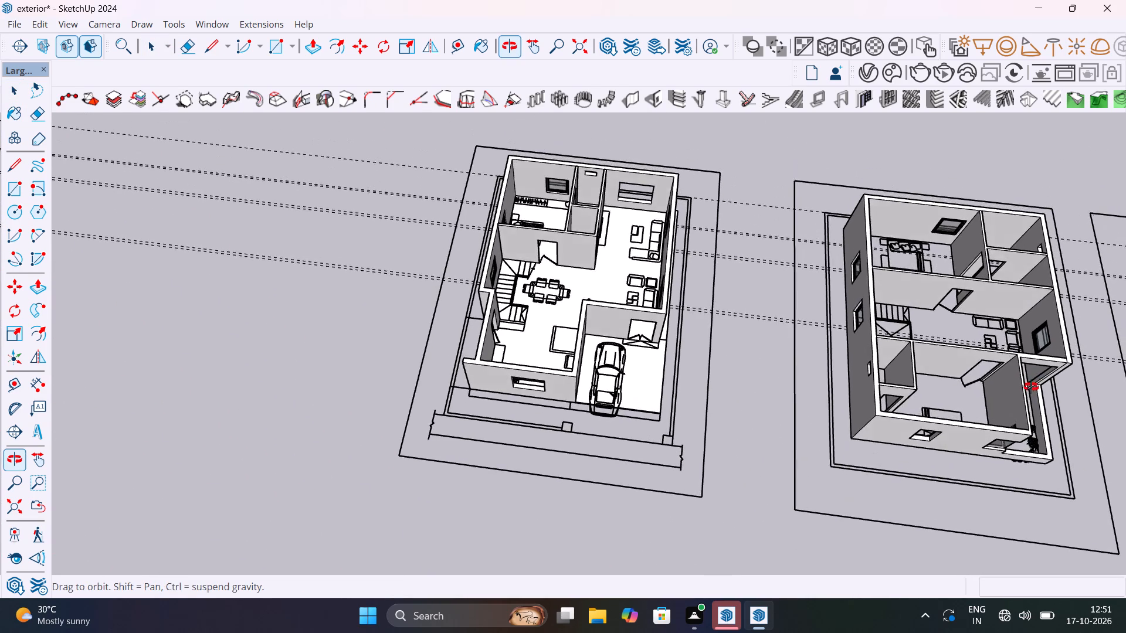
pyautogui.moveTo(1031, 387); pyautogui.dragTo(1006, 258, button='middle')
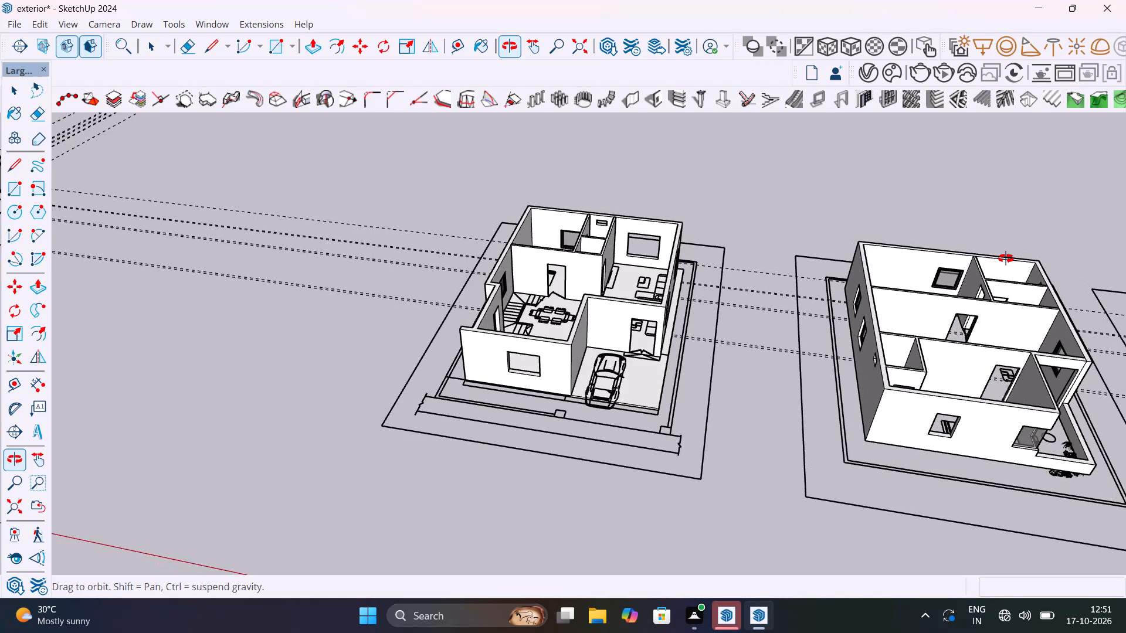
pyautogui.moveTo(1006, 258); pyautogui.dragTo(1026, 326, button='middle')
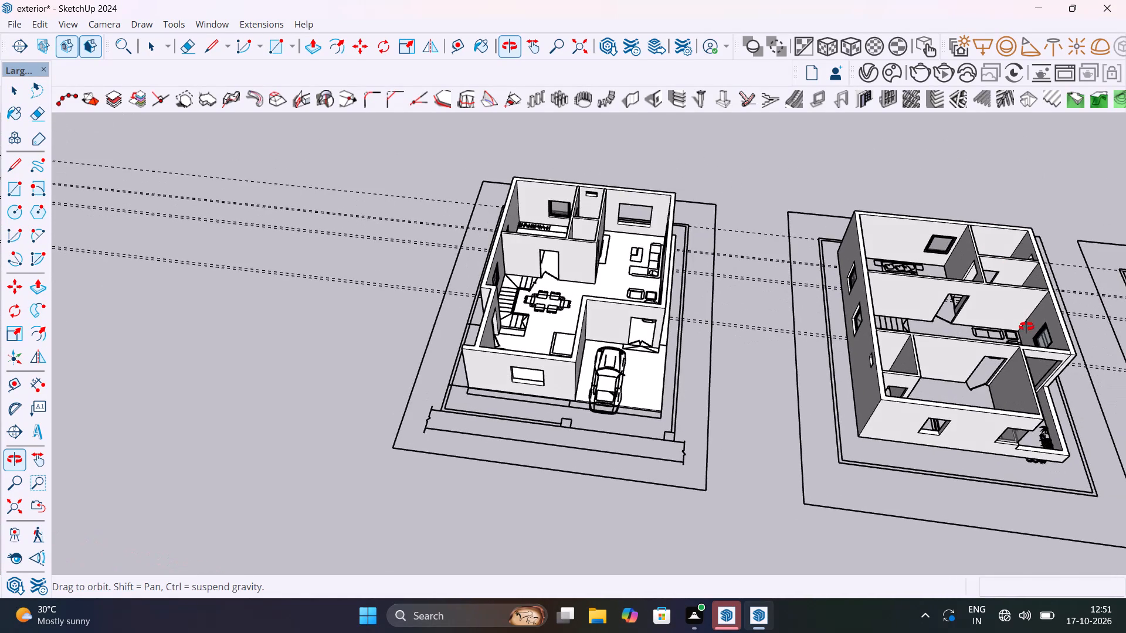
pyautogui.moveTo(1026, 326); pyautogui.dragTo(865, 326, button='middle')
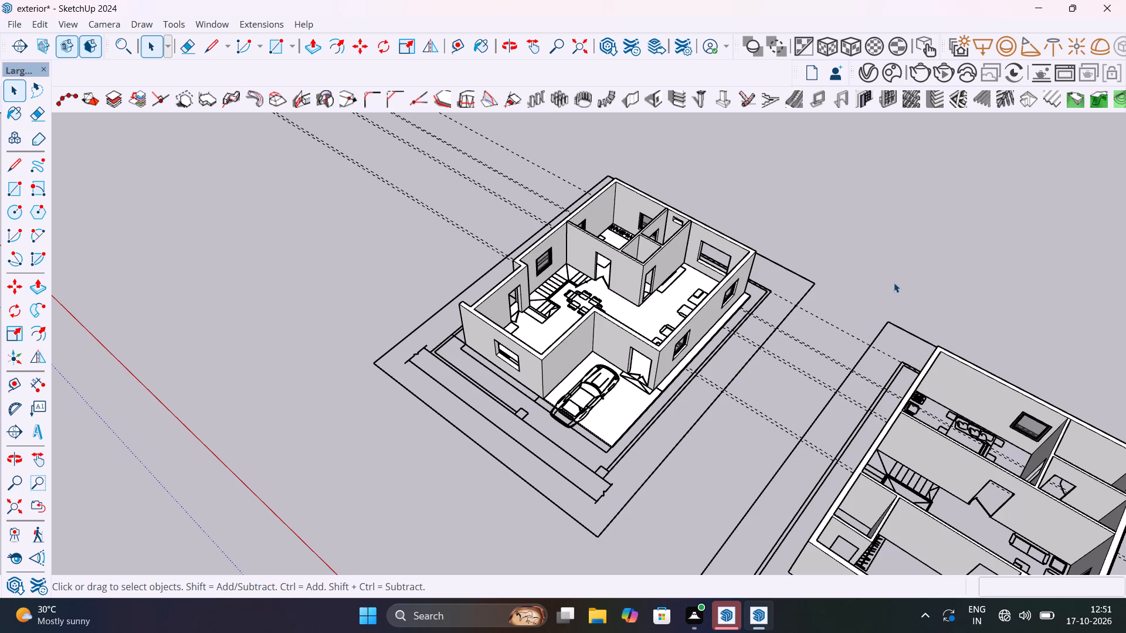
pyautogui.scroll(-15, 681, 297)
pyautogui.scroll(6, 531, 197)
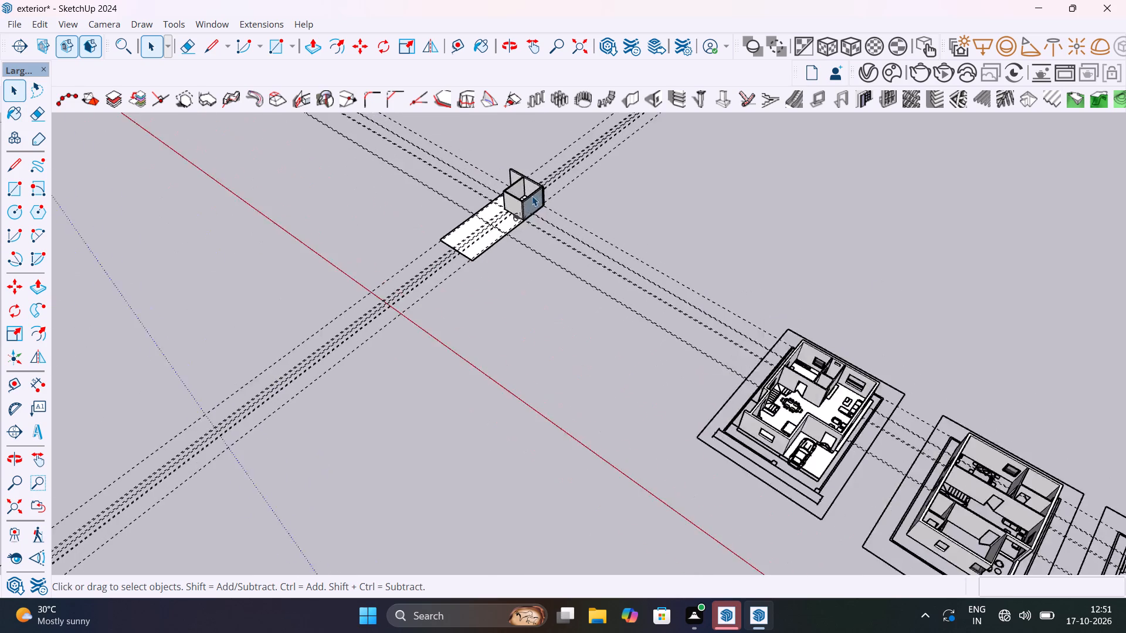
# Draw a 4" by 5' 4" wall rectangle inside the room along the guides, from the 10' partition to the 5' cross guides.
pyautogui.scroll(15, 532, 196)
pyautogui.moveTo(548, 221); pyautogui.dragTo(430, 290, button='middle')
pyautogui.moveTo(552, 231); pyautogui.dragTo(552, 234, button='middle')
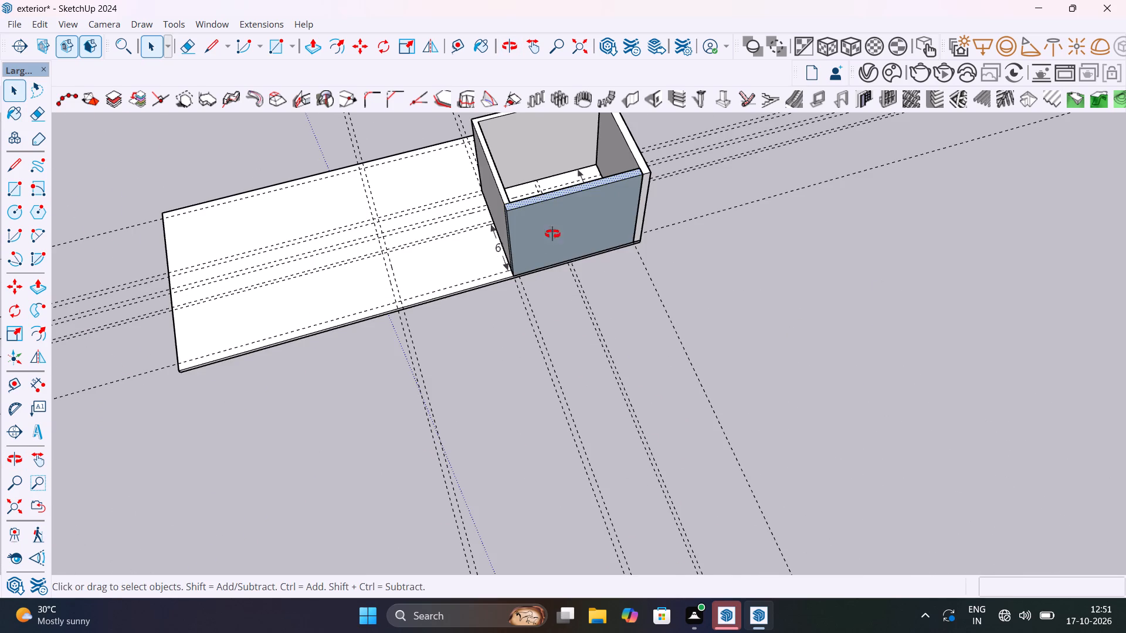
pyautogui.moveTo(552, 234); pyautogui.dragTo(335, 426, button='middle')
pyautogui.scroll(9, 592, 266)
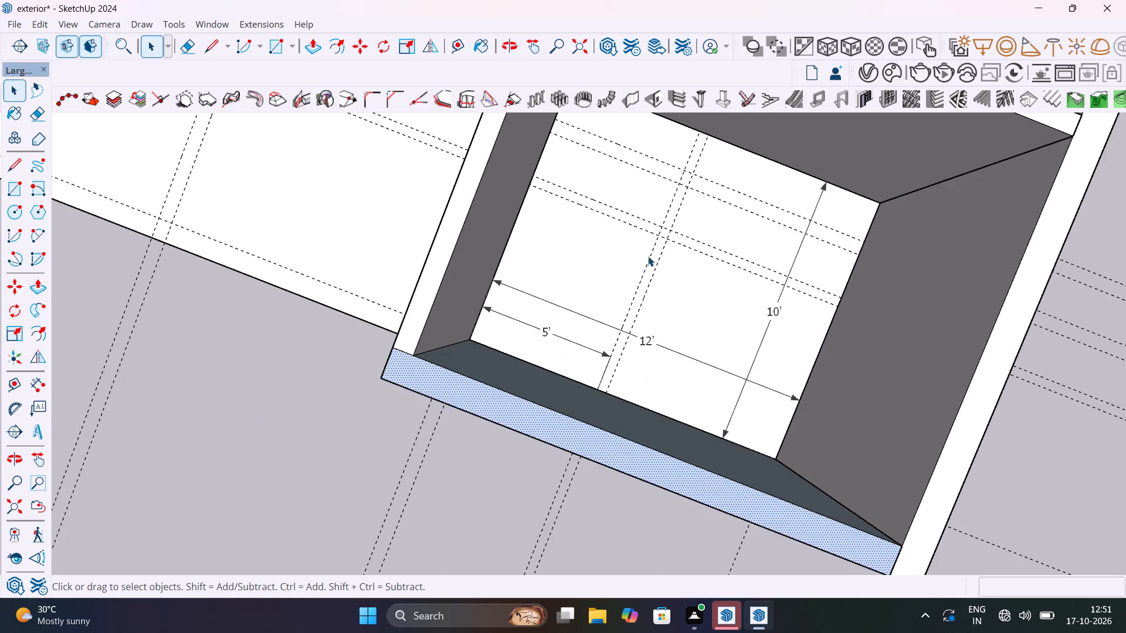
pyautogui.moveTo(701, 292); pyautogui.dragTo(716, 242, button='middle')
pyautogui.scroll(1, 716, 242)
pyautogui.press('r')
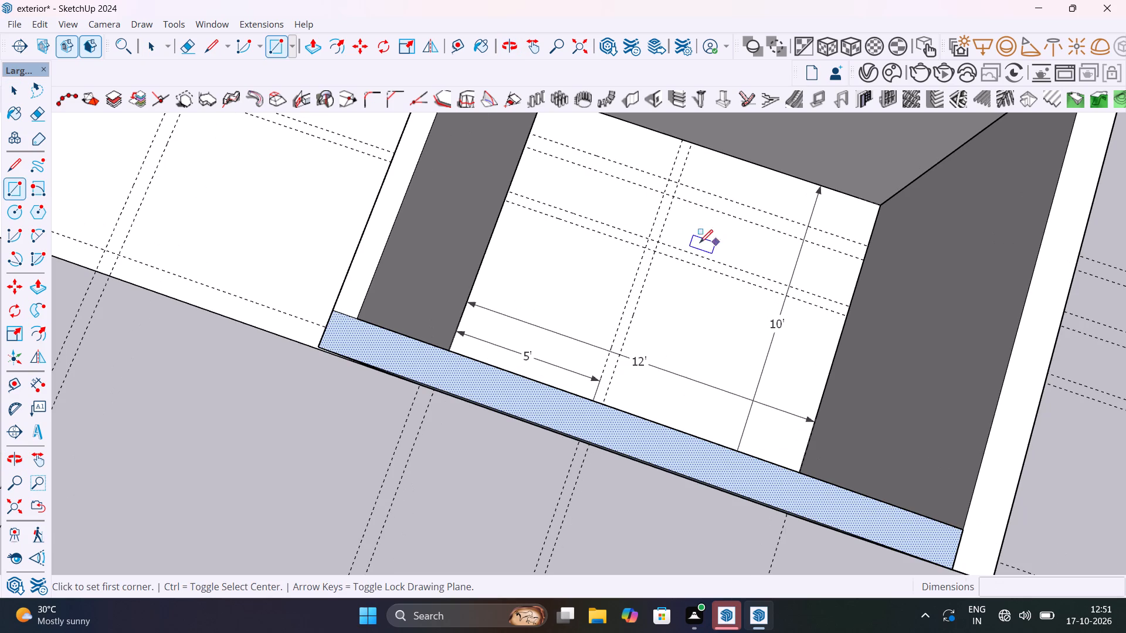
pyautogui.click(510, 189)
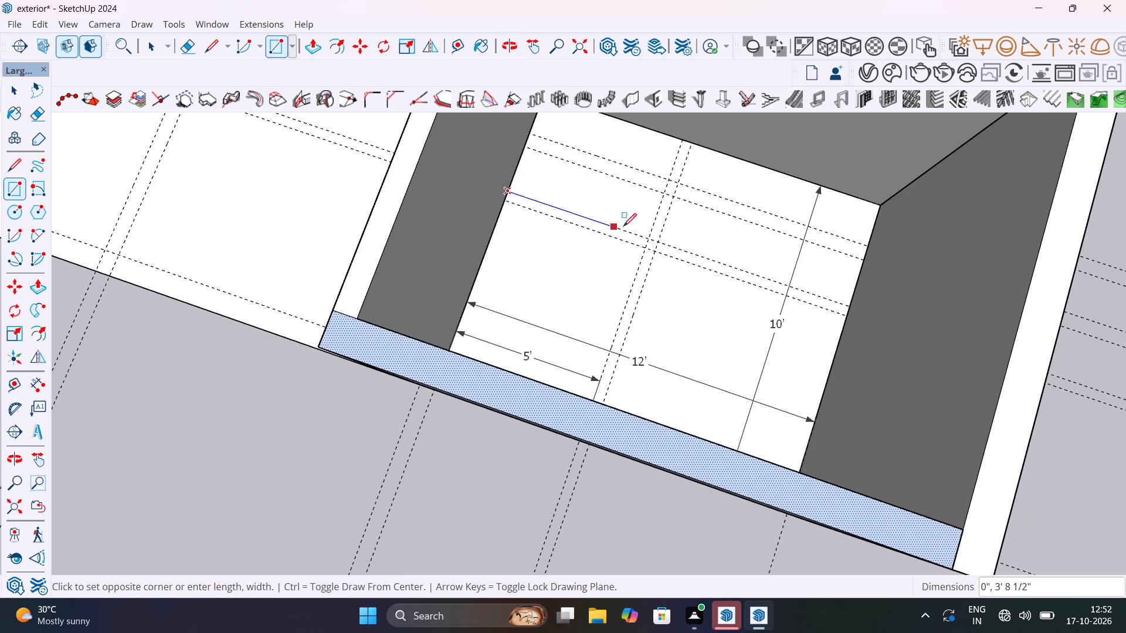
pyautogui.click(656, 249)
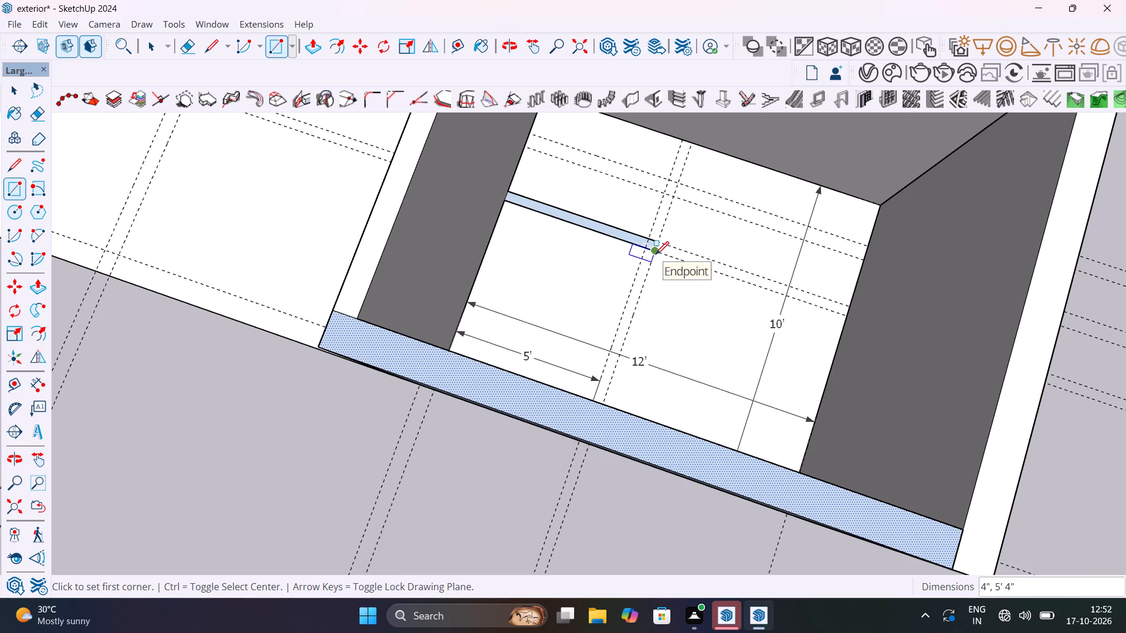
# Draw a 4" by 6' wall rectangle between the 5' cross guides, from the first 4" rectangle's end to the 9" wall.
pyautogui.click(656, 253)
pyautogui.moveTo(639, 308); pyautogui.dragTo(596, 395, button='middle')
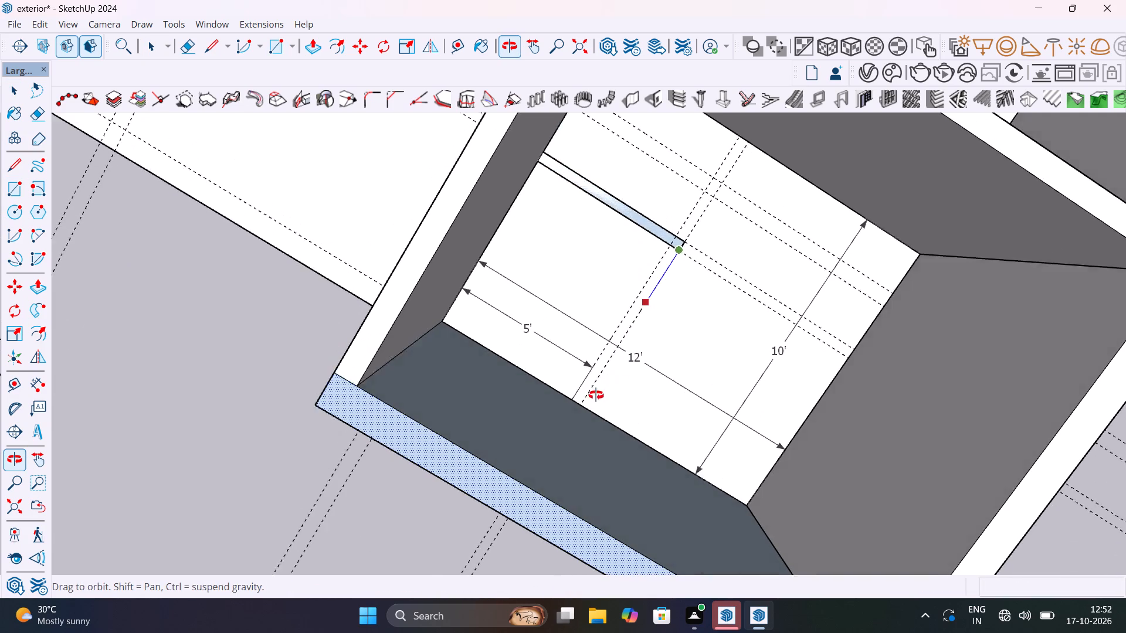
pyautogui.moveTo(596, 395); pyautogui.dragTo(589, 400, button='middle')
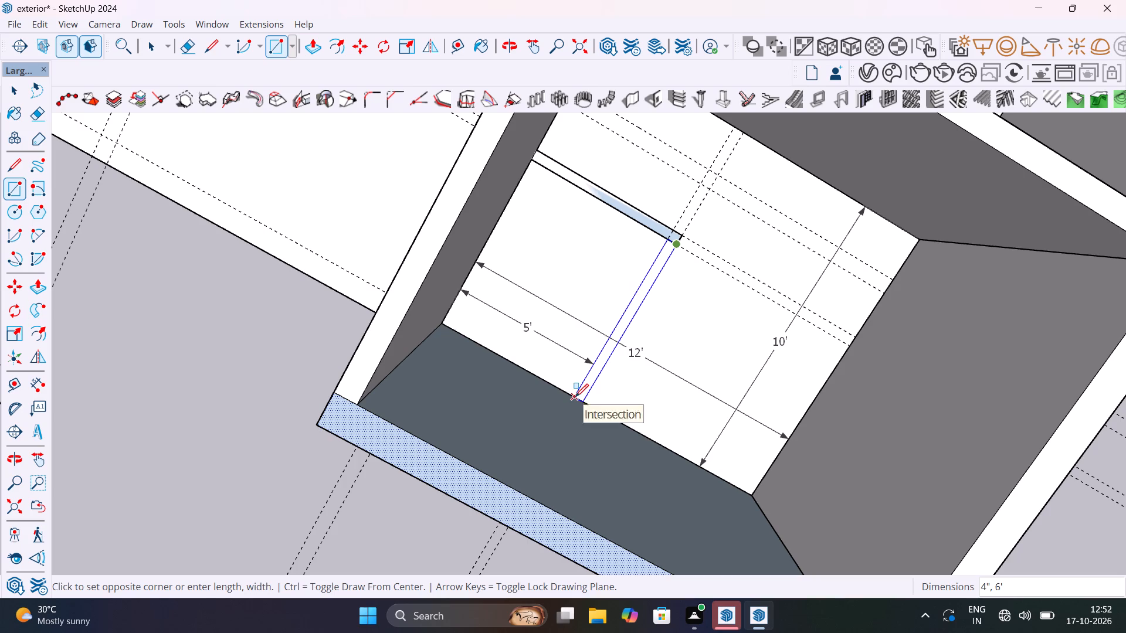
pyautogui.click(575, 397)
pyautogui.press('space')
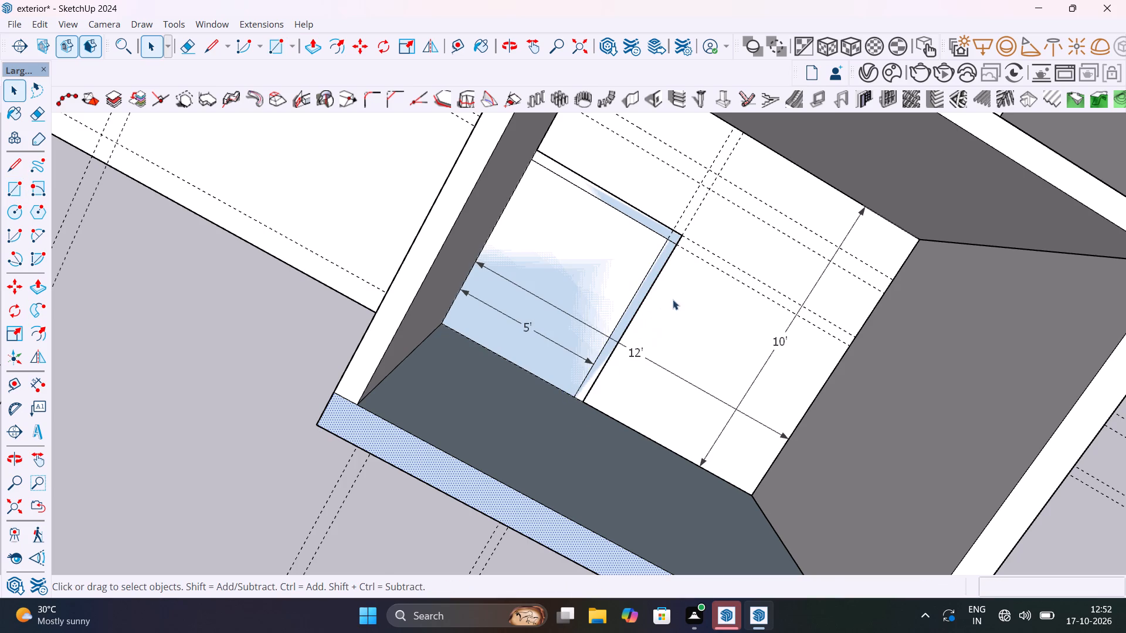
# Erase the short edge dividing the two 4" wall rectangles at their corner to form one L-shaped outline.
pyautogui.scroll(5, 673, 300)
pyautogui.press('e')
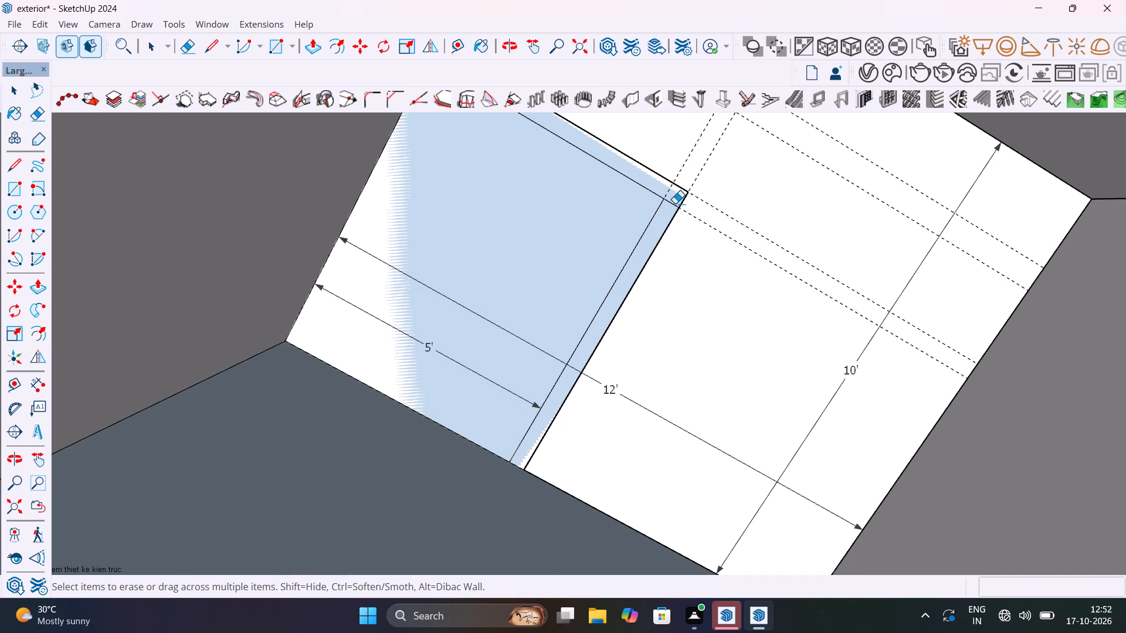
pyautogui.click(674, 206)
pyautogui.press('space')
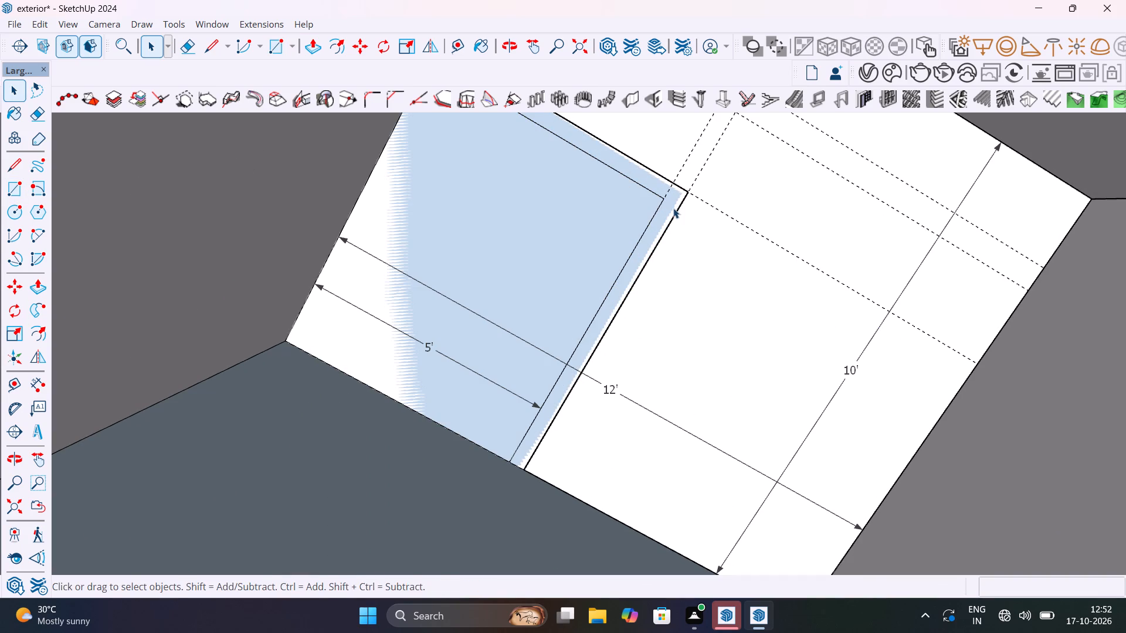
# Push/pull the L-shaped 4" wall outline up 10' to match the surrounding walls.
pyautogui.press('p')
pyautogui.click(671, 200)
pyautogui.scroll(-14, 636, 196)
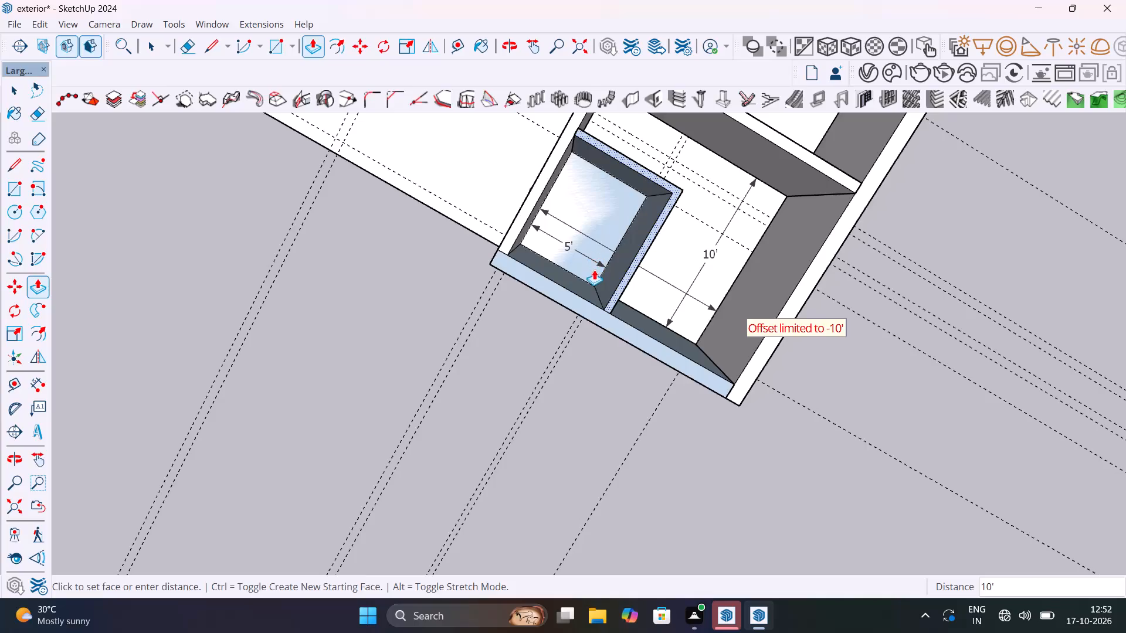
pyautogui.click(588, 292)
pyautogui.moveTo(658, 319); pyautogui.dragTo(674, 158, button='middle')
pyautogui.moveTo(724, 296); pyautogui.dragTo(692, 170, button='middle')
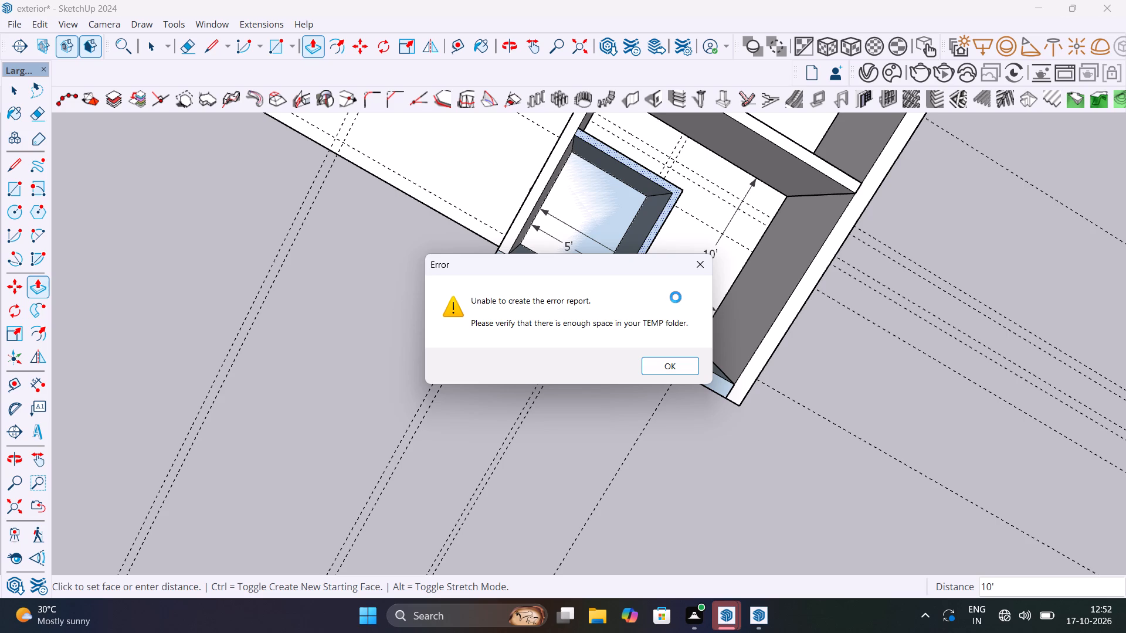
# Dismiss the error dialog.
pyautogui.press('Escape')
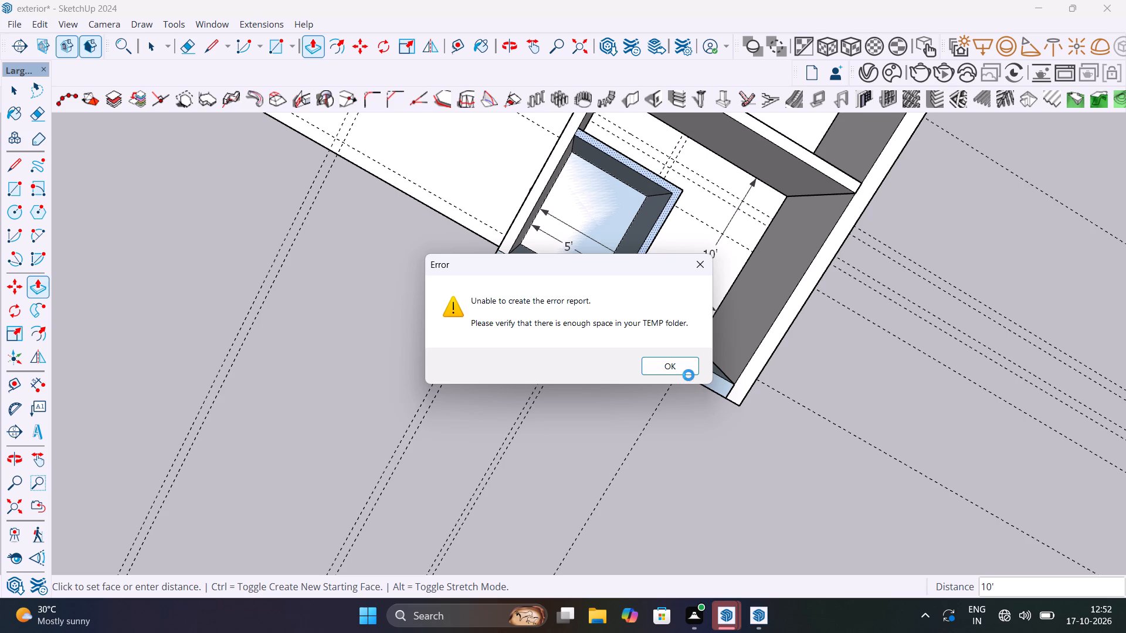
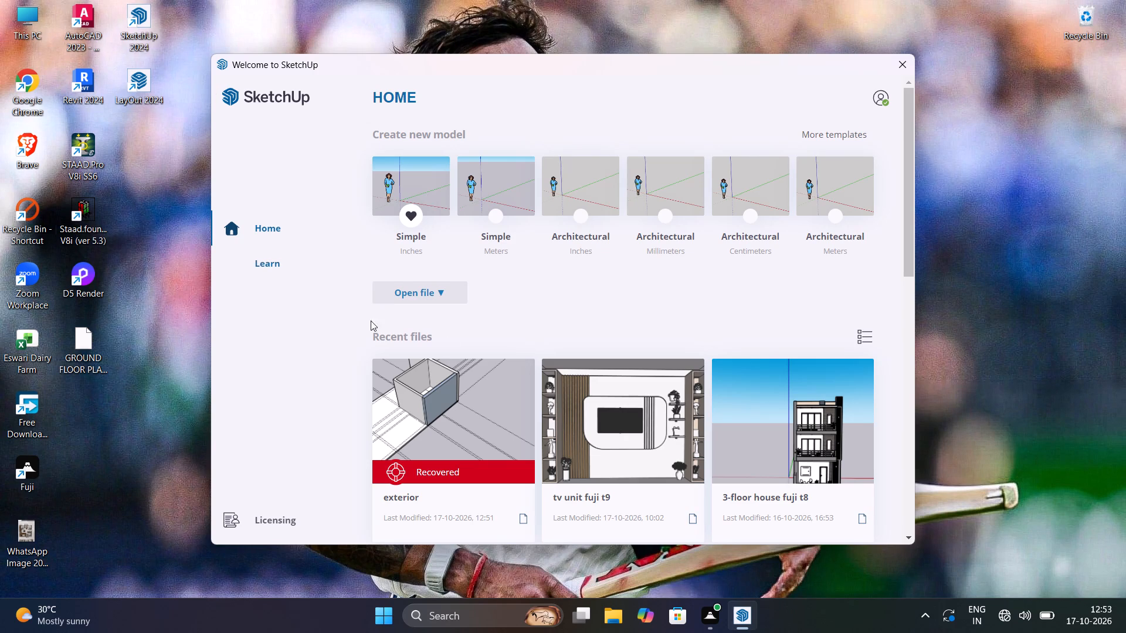
# Open the recovered "exterior" model from the recent files.
pyautogui.click(489, 469)
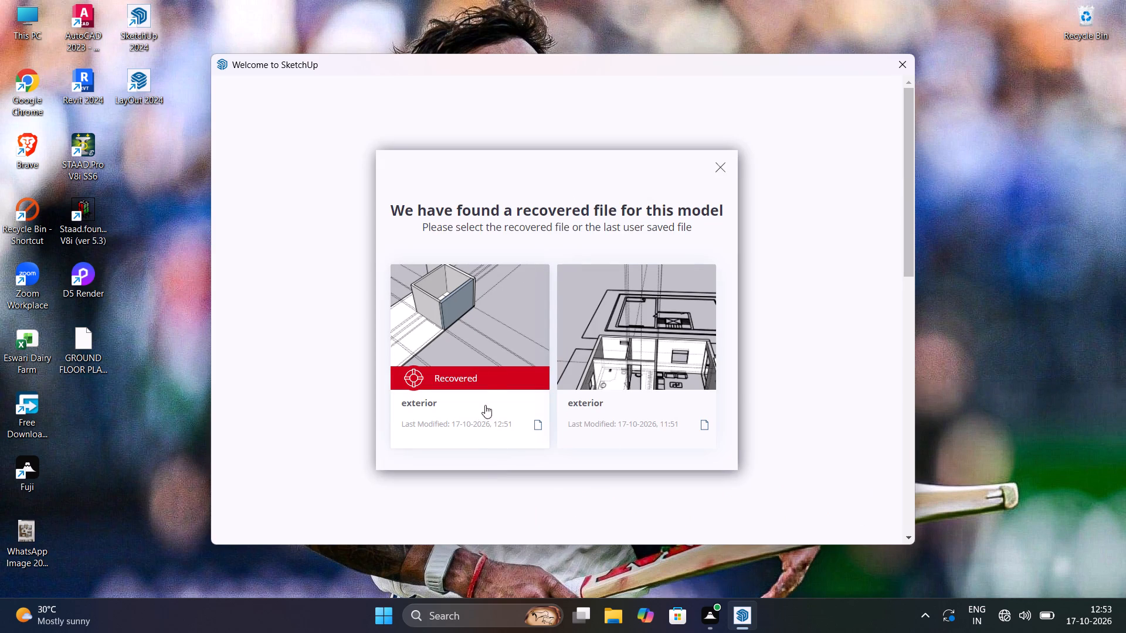
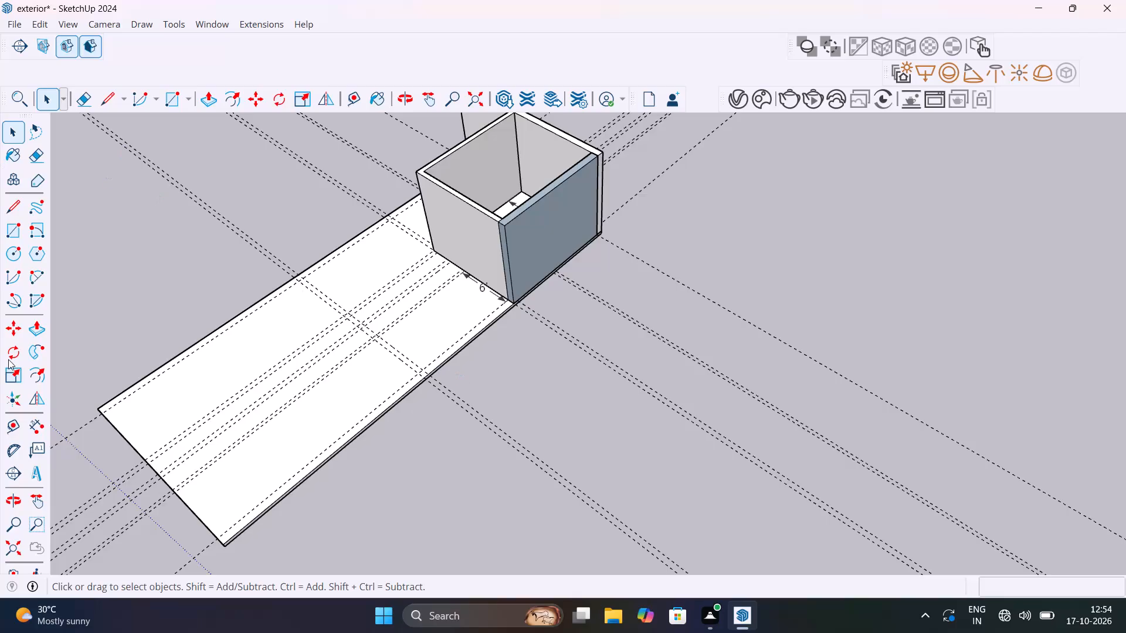
# Delete the standalone slab together with the walls raised on it and their dimensions.
pyautogui.scroll(-20, 557, 340)
pyautogui.scroll(-1, 557, 340)
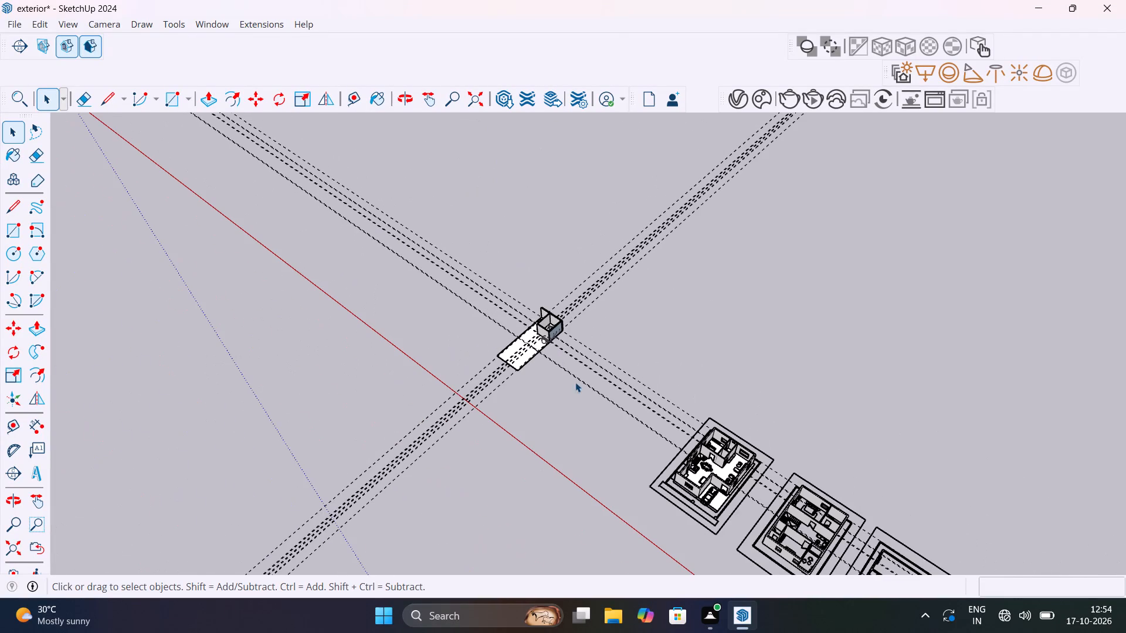
pyautogui.moveTo(691, 459); pyautogui.dragTo(809, 421, button='middle')
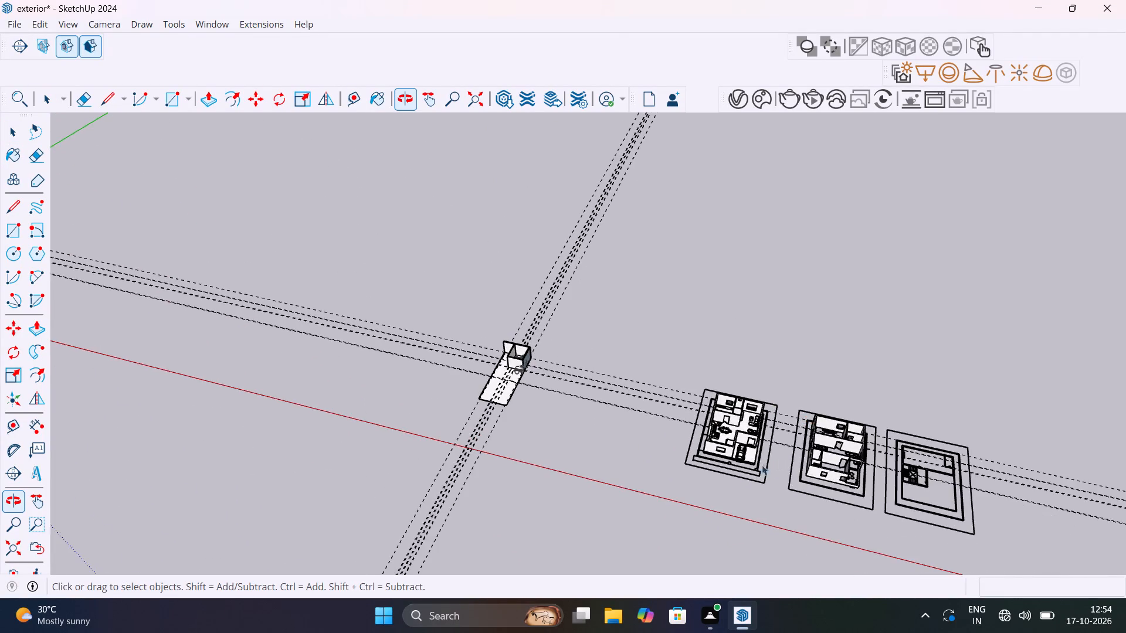
pyautogui.scroll(9, 728, 473)
pyautogui.moveTo(334, 350); pyautogui.dragTo(355, 353, button='middle')
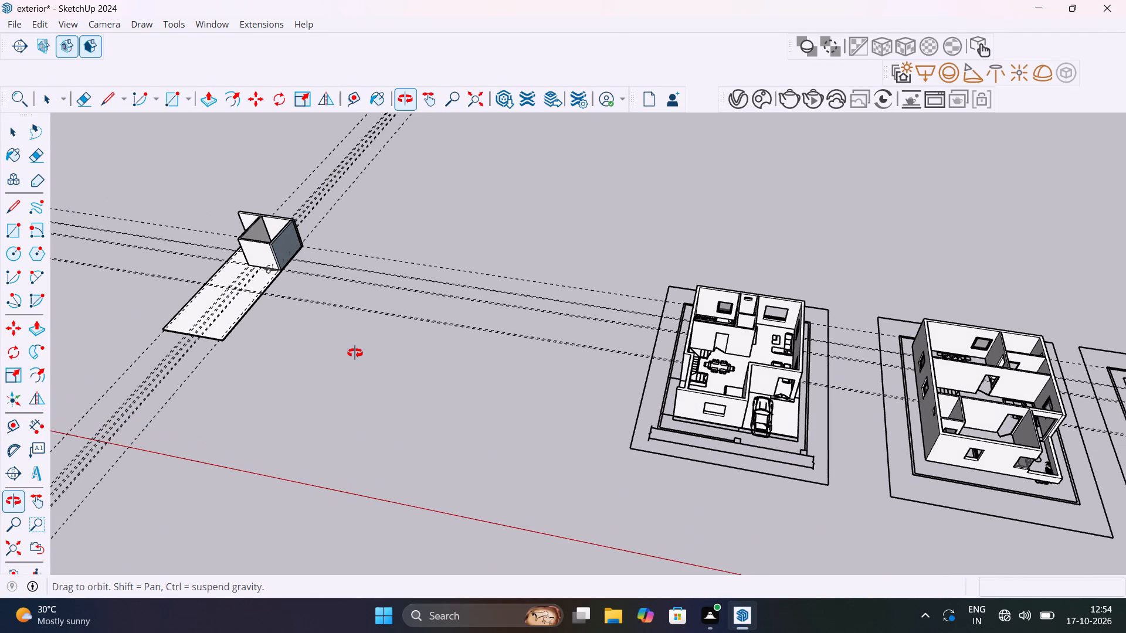
pyautogui.moveTo(355, 353); pyautogui.dragTo(539, 379, button='middle')
pyautogui.scroll(-10, 426, 389)
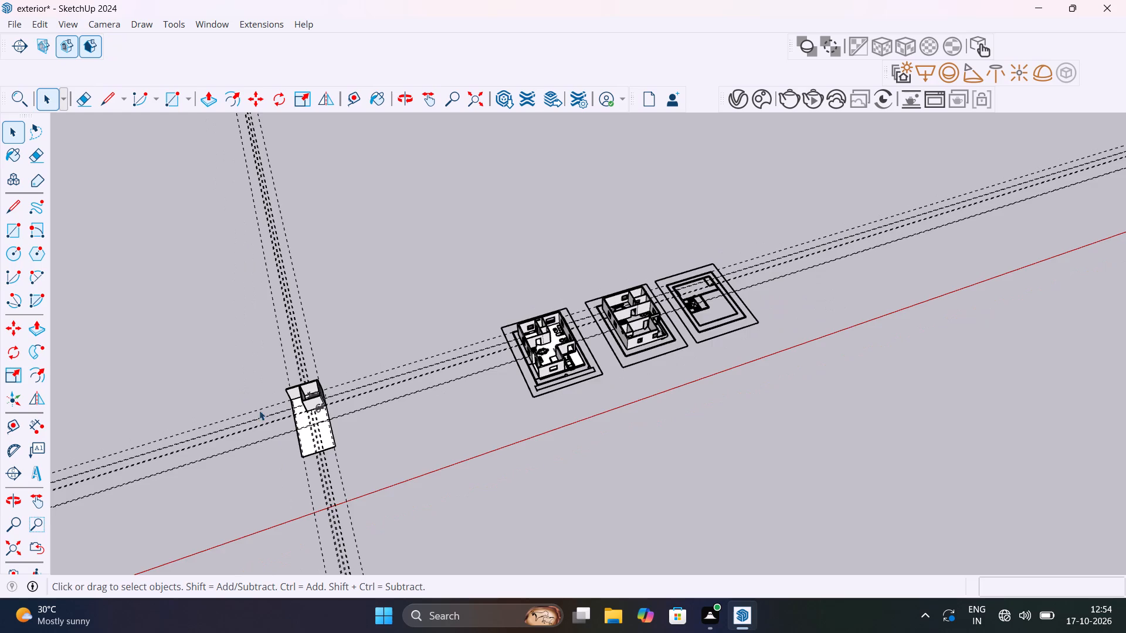
pyautogui.scroll(14, 267, 415)
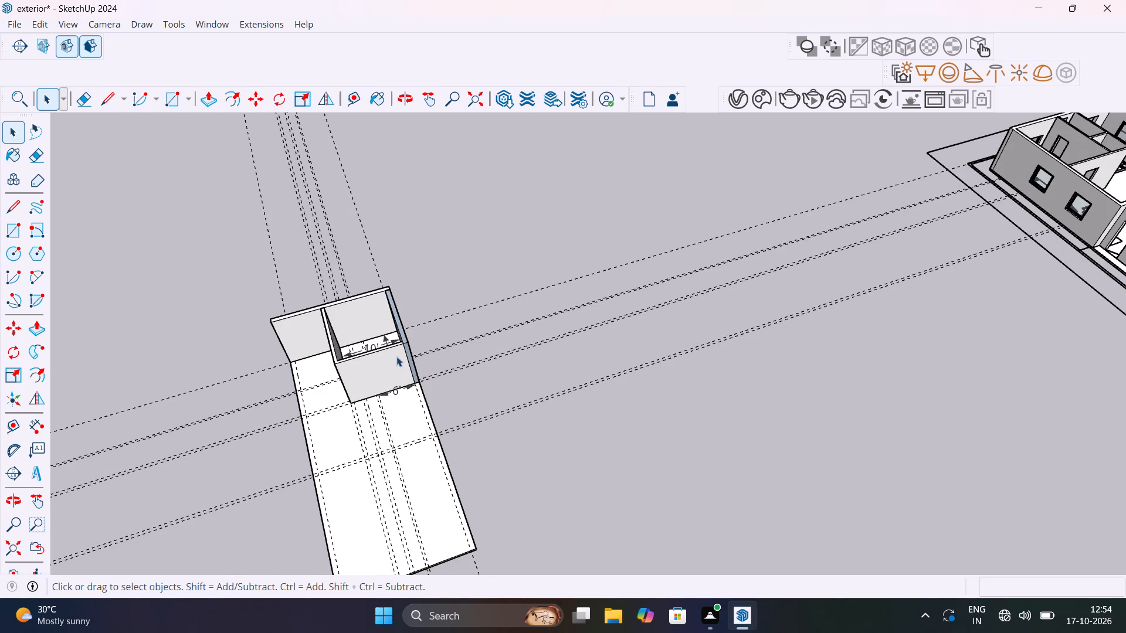
pyautogui.click(396, 356)
pyautogui.scroll(-7, 418, 411)
pyautogui.click(591, 482)
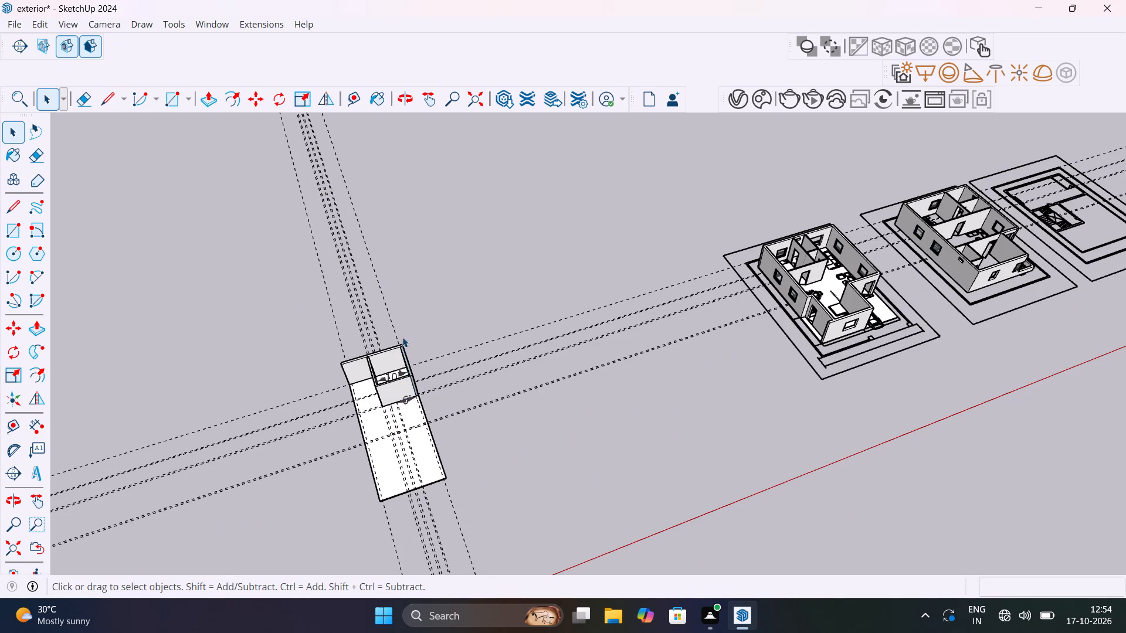
pyautogui.click(562, 469)
pyautogui.moveTo(259, 250); pyautogui.dragTo(514, 527)
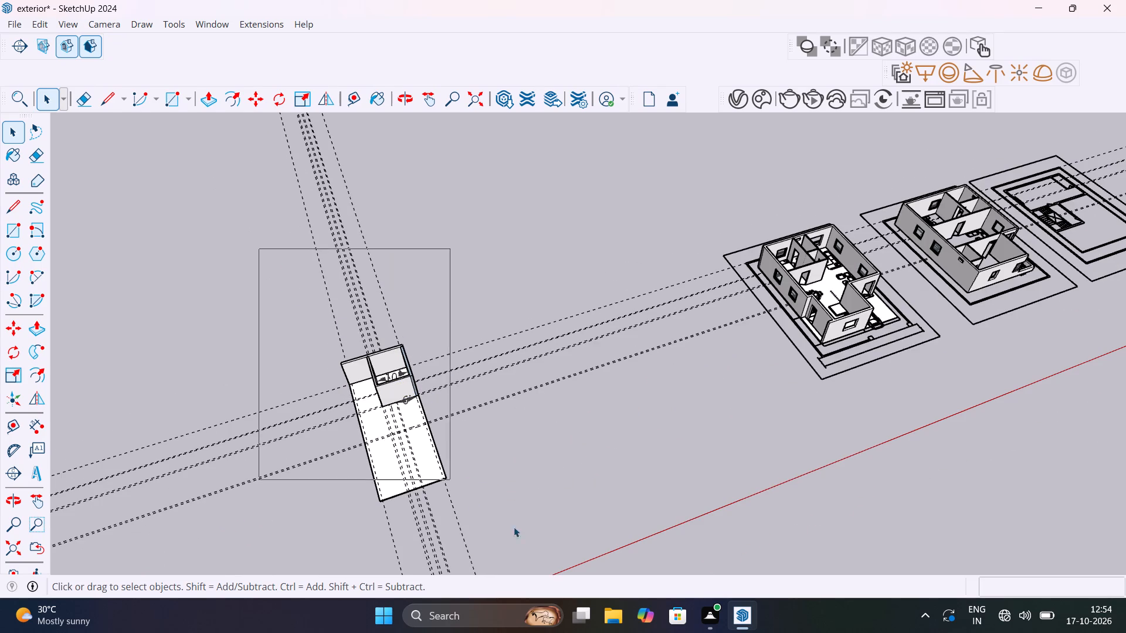
pyautogui.moveTo(514, 527); pyautogui.dragTo(566, 547)
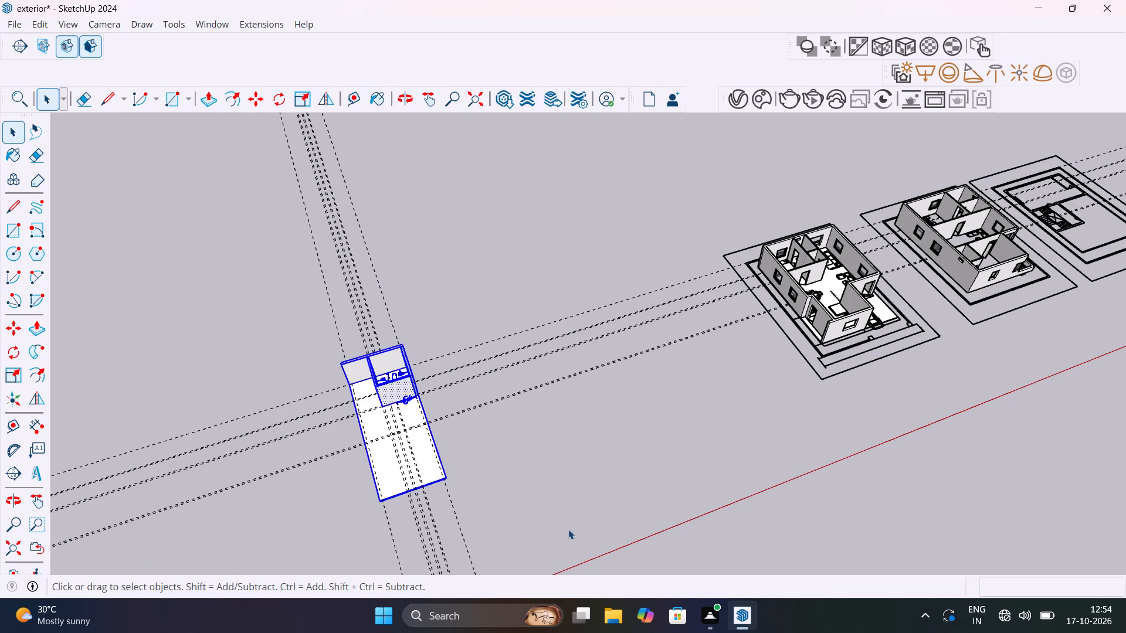
pyautogui.press('Delete')
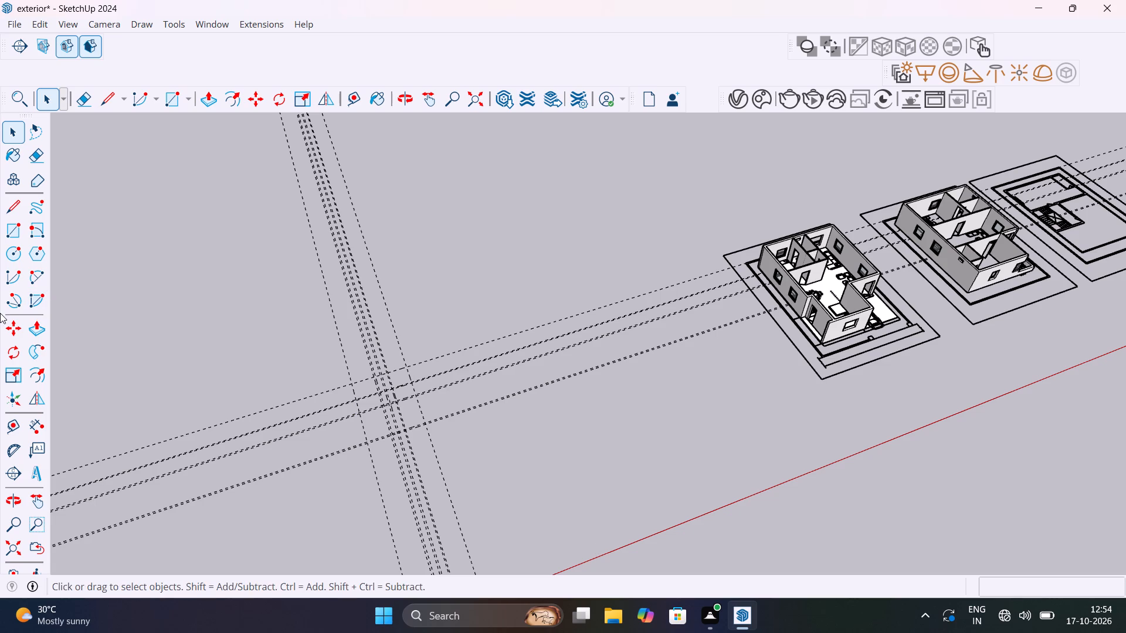
# Delete all the guide lines in the model.
pyautogui.click(39, 19)
pyautogui.click(141, 175)
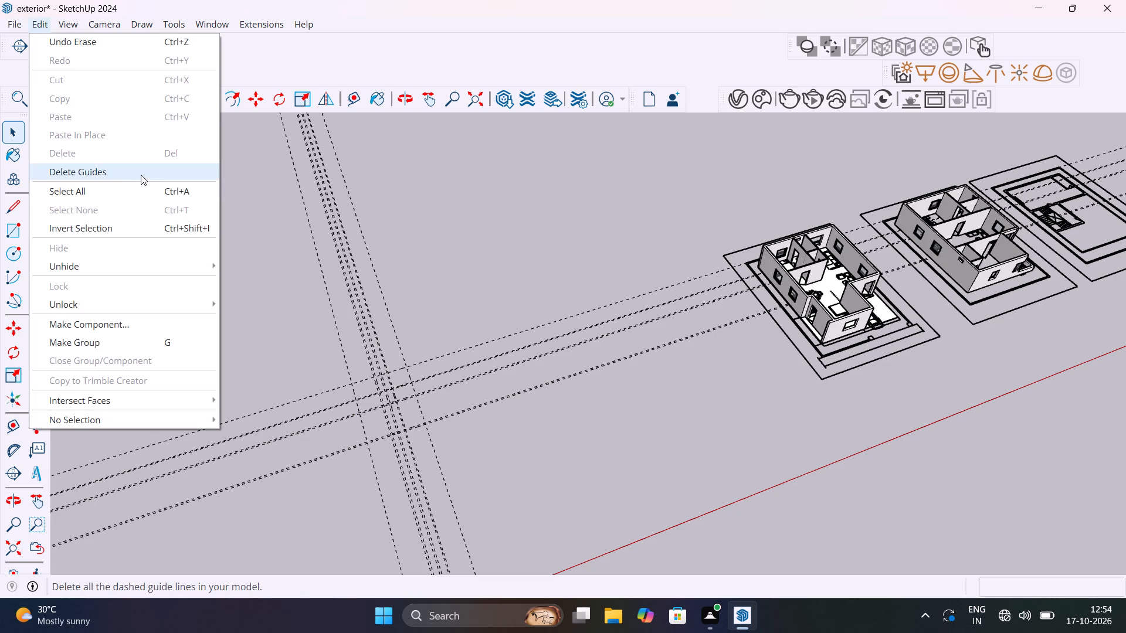
# Examine the three floor models side by side, comparing the walls and openings of the car-porch floor and the balcony floor.
pyautogui.scroll(-8, 296, 298)
pyautogui.scroll(12, 732, 290)
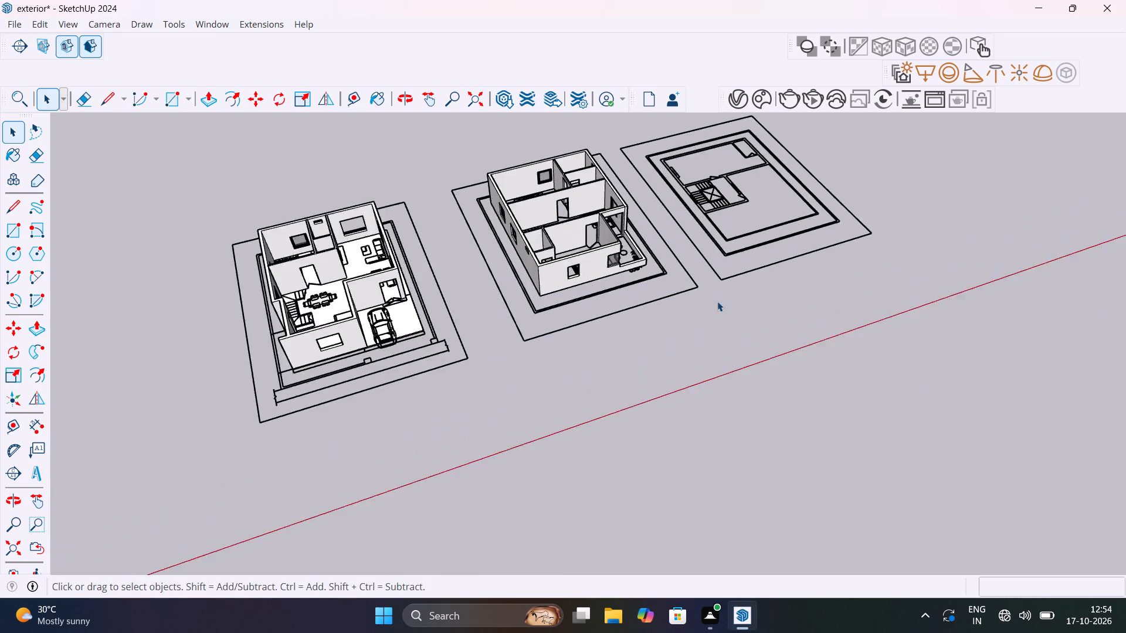
pyautogui.scroll(2, 717, 301)
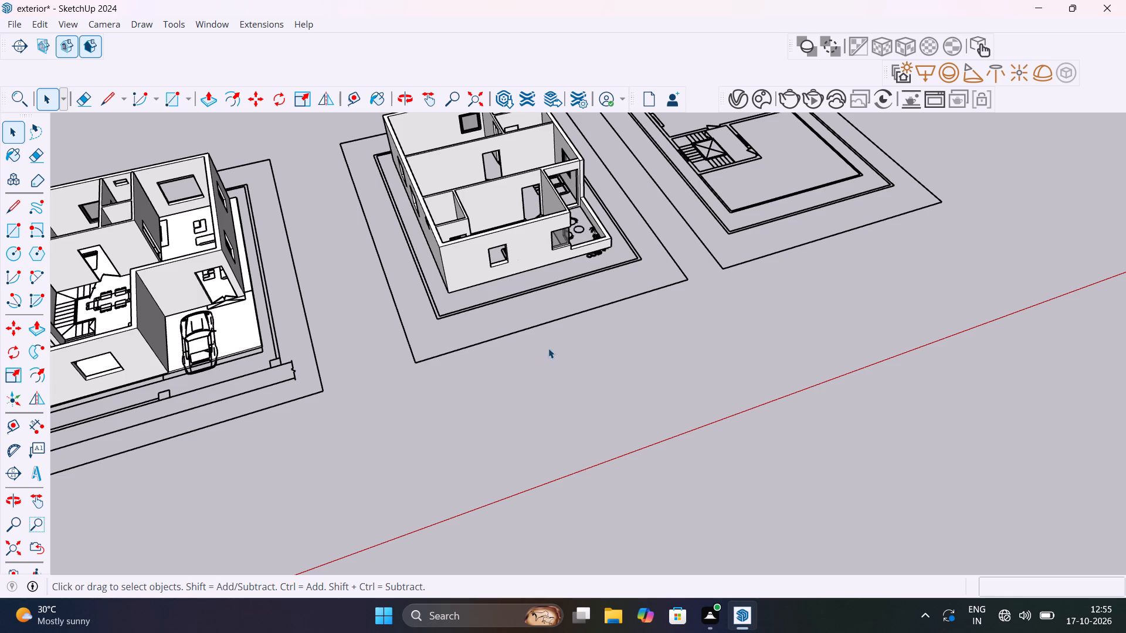
pyautogui.scroll(-5, 540, 348)
pyautogui.moveTo(525, 290); pyautogui.dragTo(403, 256, button='middle')
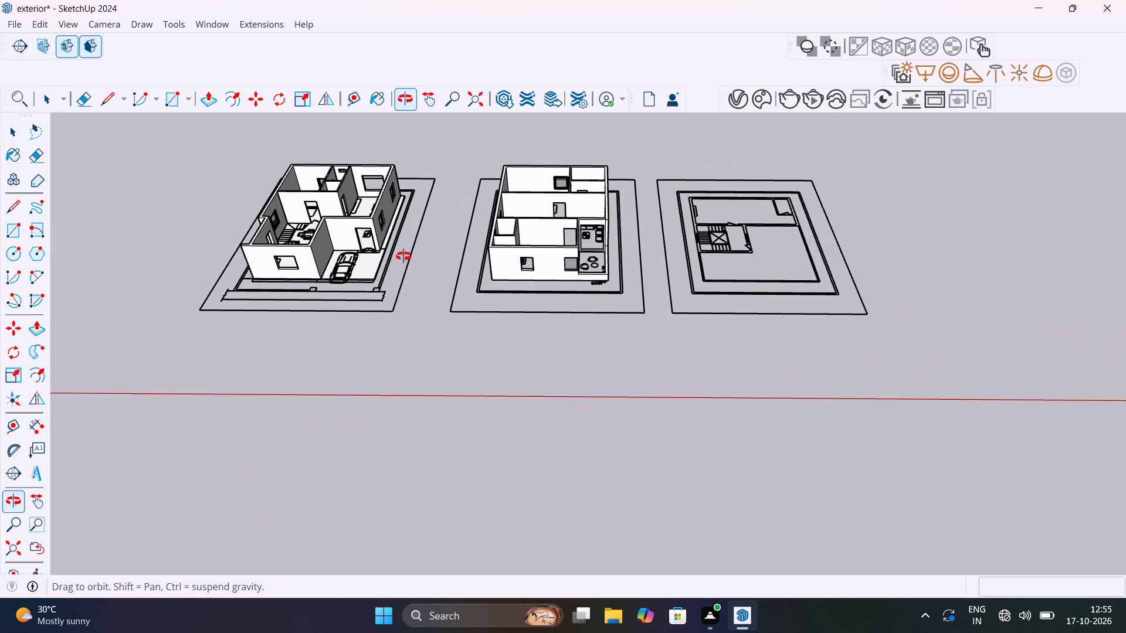
pyautogui.moveTo(403, 256); pyautogui.dragTo(403, 256, button='middle')
pyautogui.scroll(4, 710, 286)
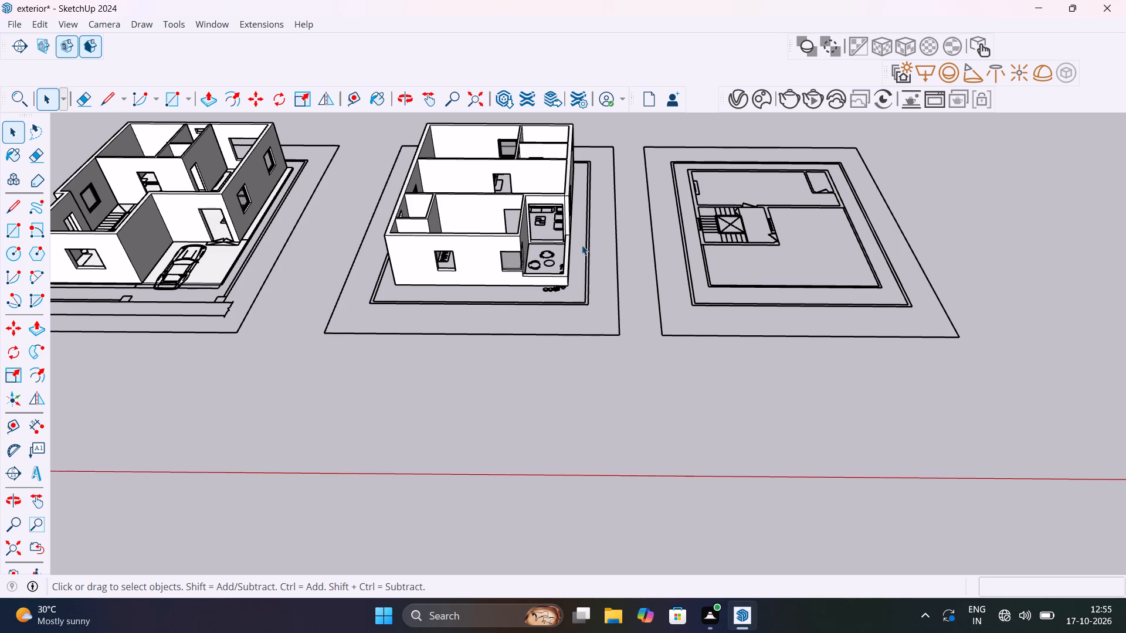
pyautogui.scroll(7, 531, 237)
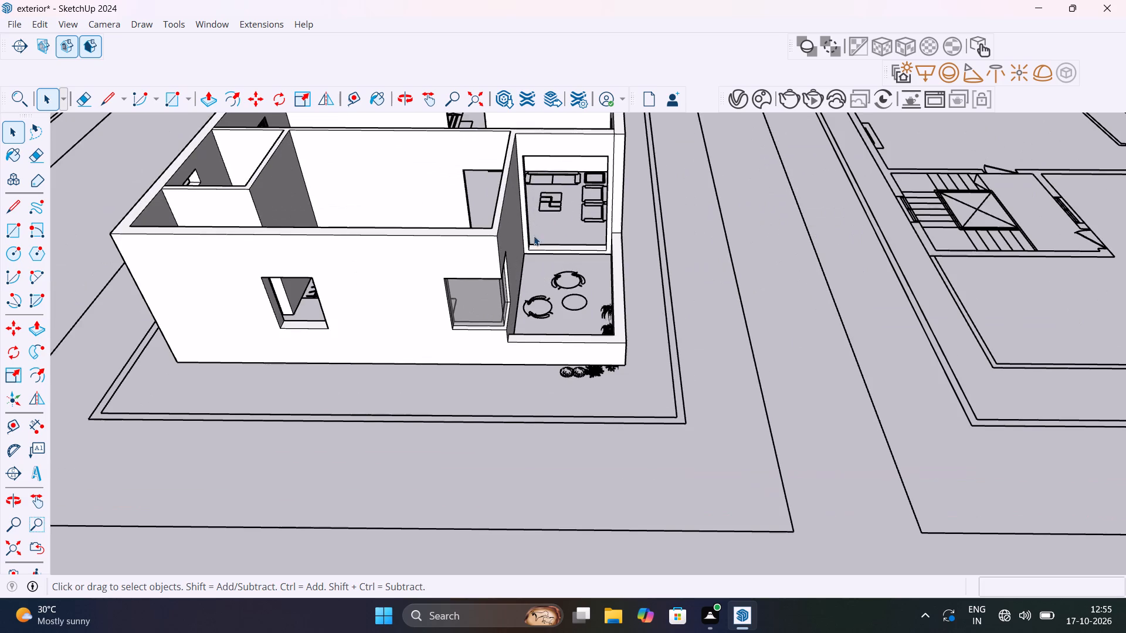
pyautogui.scroll(1, 534, 236)
pyautogui.moveTo(592, 267); pyautogui.dragTo(472, 264, button='middle')
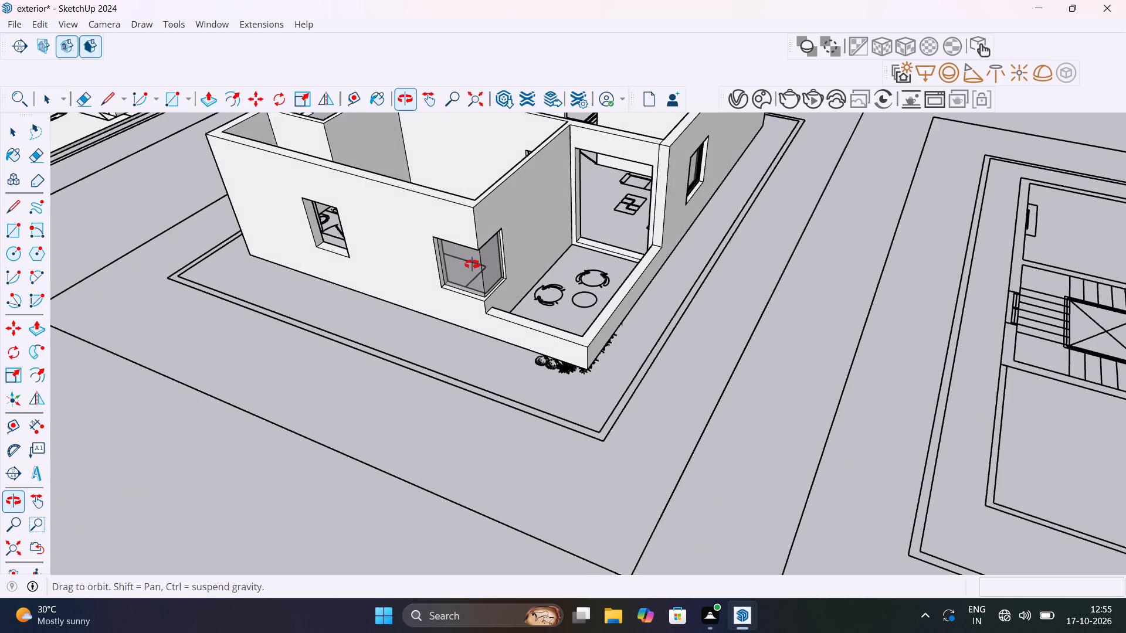
pyautogui.moveTo(472, 264); pyautogui.dragTo(480, 264, button='middle')
pyautogui.scroll(-17, 522, 263)
pyautogui.scroll(15, 391, 179)
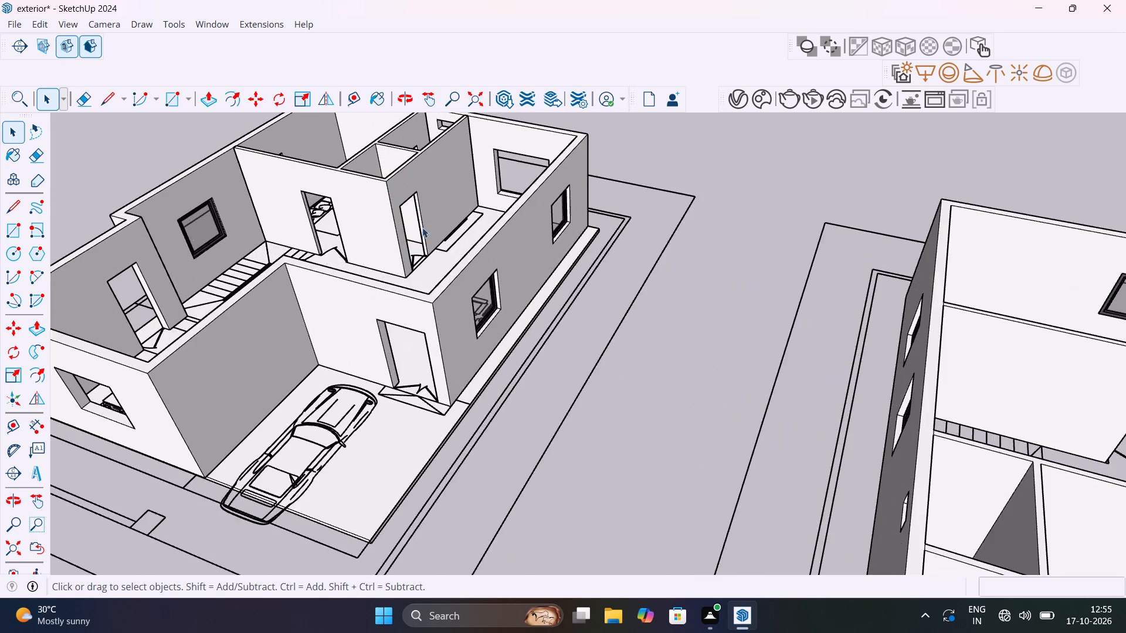
pyautogui.moveTo(456, 246); pyautogui.dragTo(579, 176, button='middle')
pyautogui.scroll(-12, 594, 288)
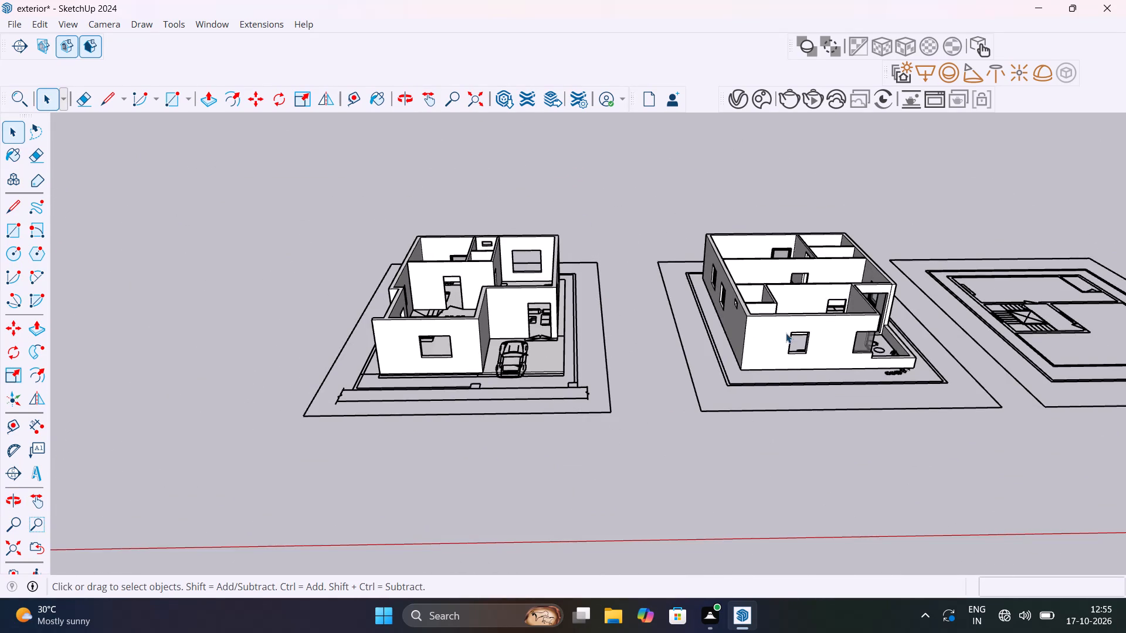
pyautogui.scroll(4, 786, 333)
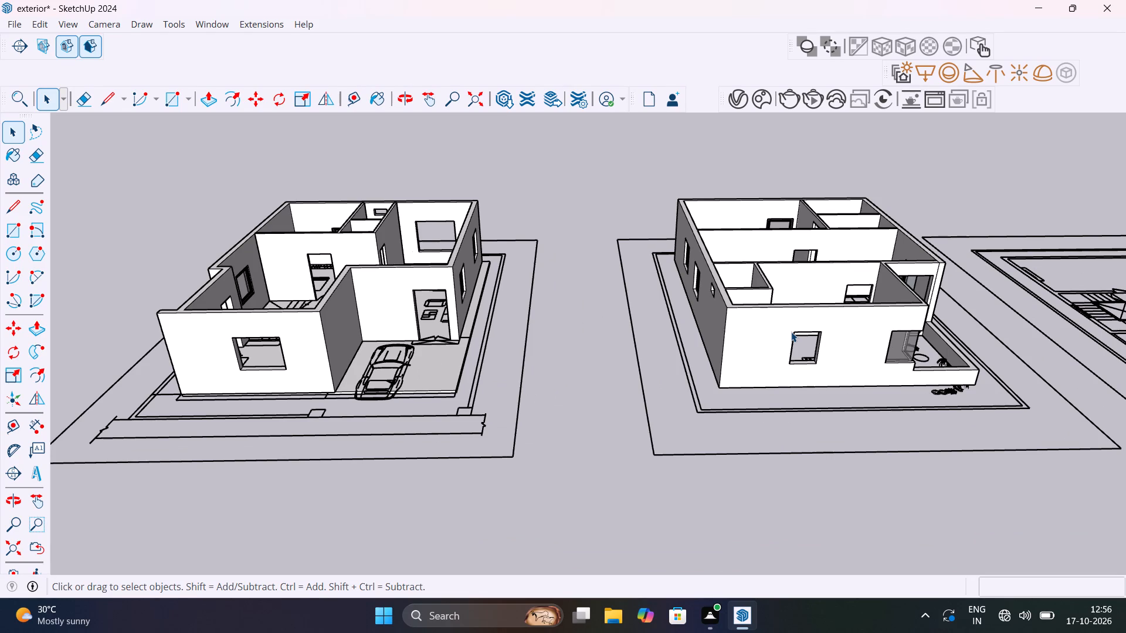
pyautogui.scroll(-4, 695, 365)
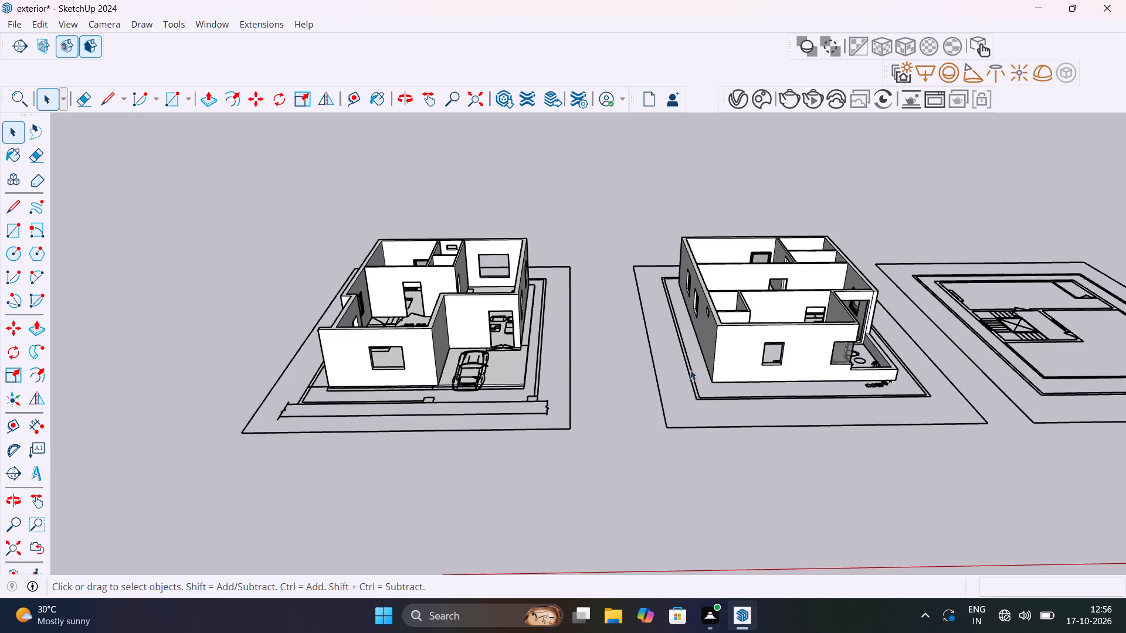
pyautogui.moveTo(694, 385); pyautogui.dragTo(706, 569, button='middle')
pyautogui.moveTo(778, 380); pyautogui.dragTo(793, 478, button='middle')
pyautogui.scroll(4, 817, 318)
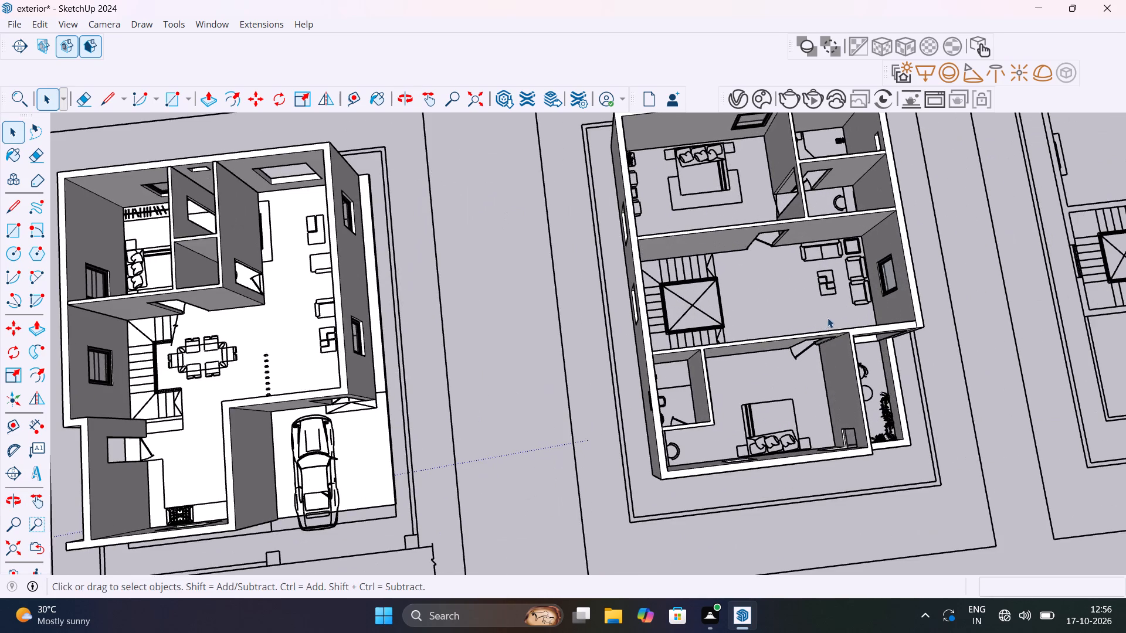
pyautogui.moveTo(818, 310); pyautogui.dragTo(795, 179, button='middle')
pyautogui.scroll(-4, 773, 283)
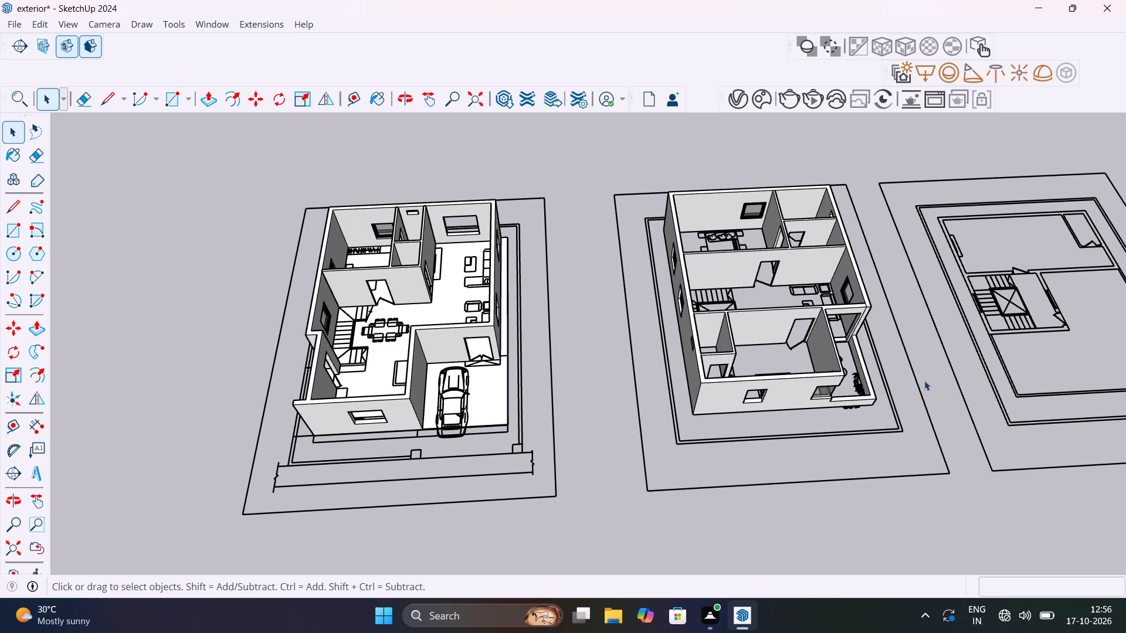
# Inspect the middle floor model closely, including its balcony, bedrooms, staircase hall and outer wall windows.
pyautogui.scroll(9, 837, 347)
pyautogui.moveTo(860, 333); pyautogui.dragTo(803, 318, button='middle')
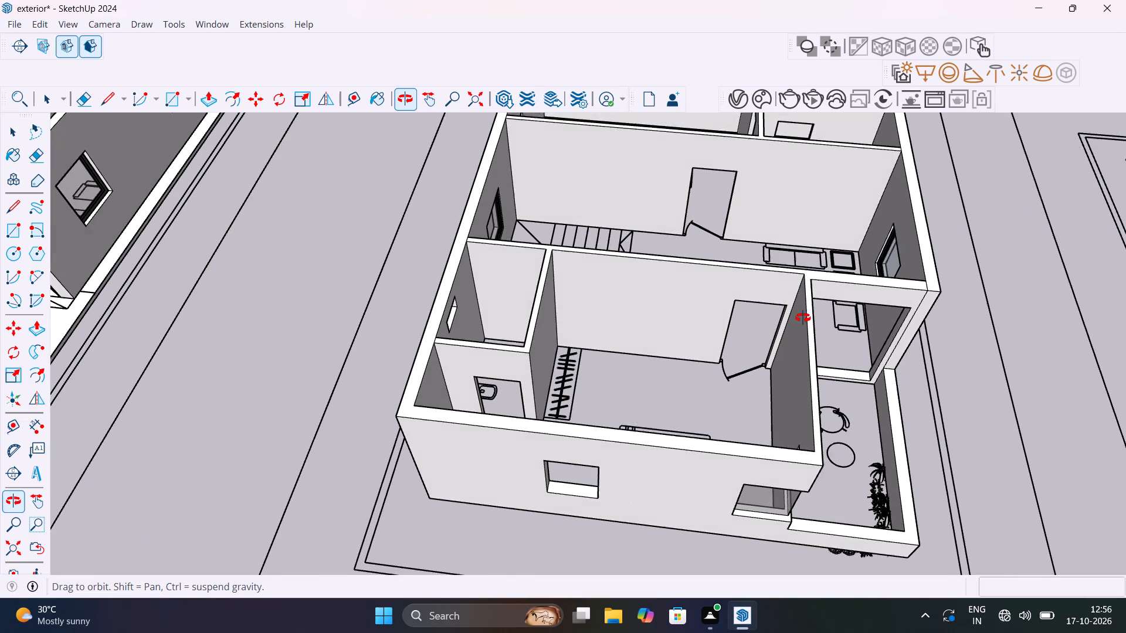
pyautogui.moveTo(803, 318); pyautogui.dragTo(832, 319, button='middle')
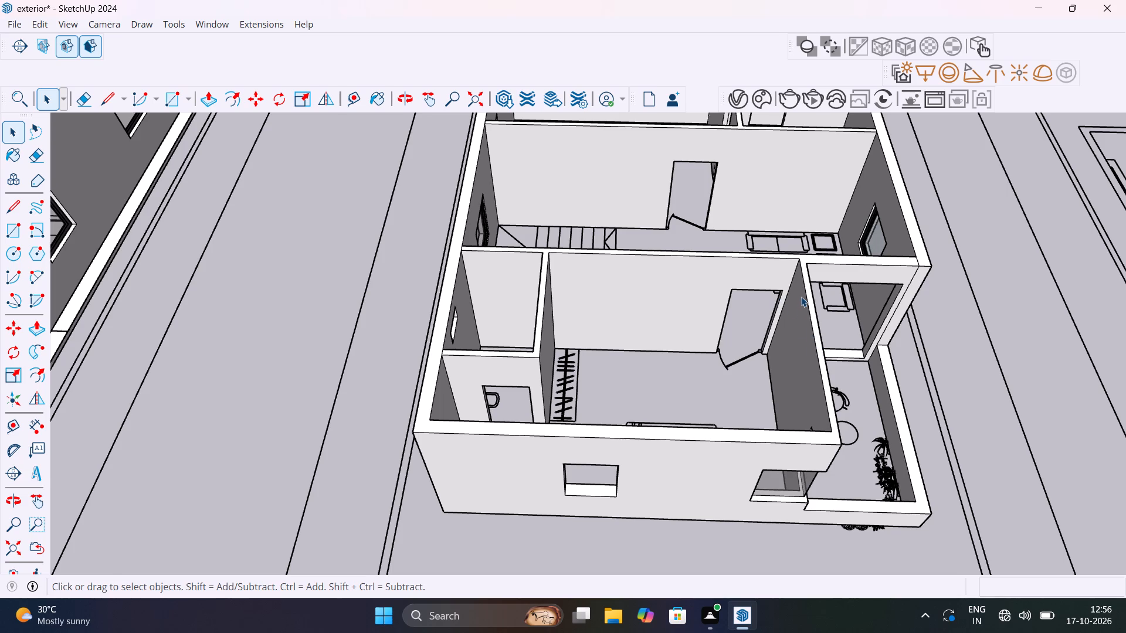
pyautogui.scroll(-2, 801, 297)
pyautogui.moveTo(778, 284); pyautogui.dragTo(686, 281, button='middle')
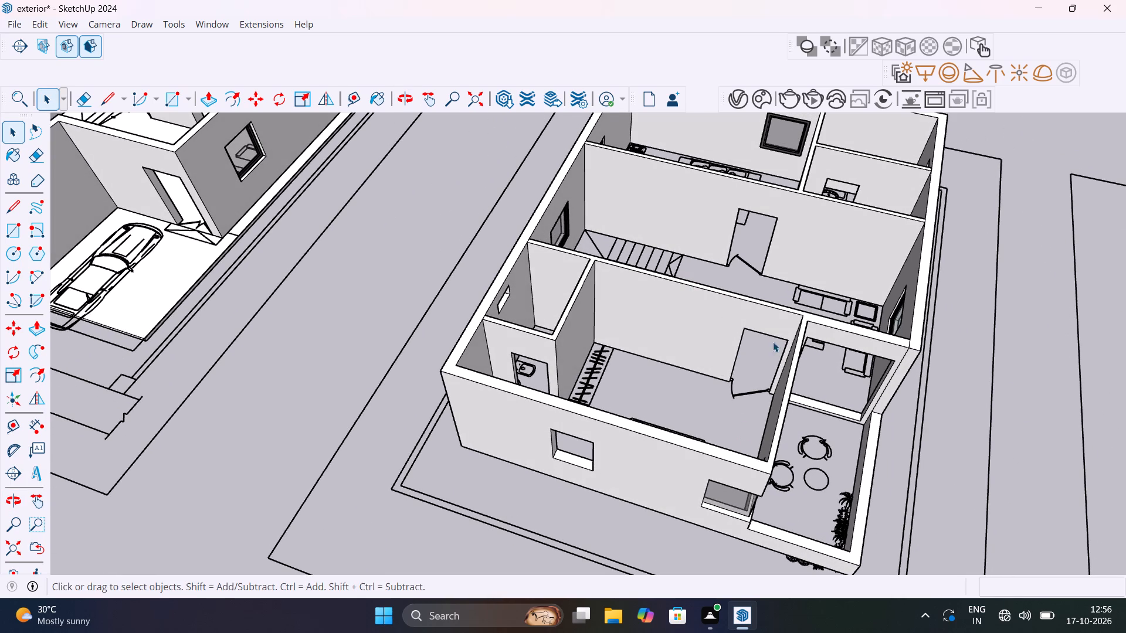
pyautogui.scroll(-11, 766, 363)
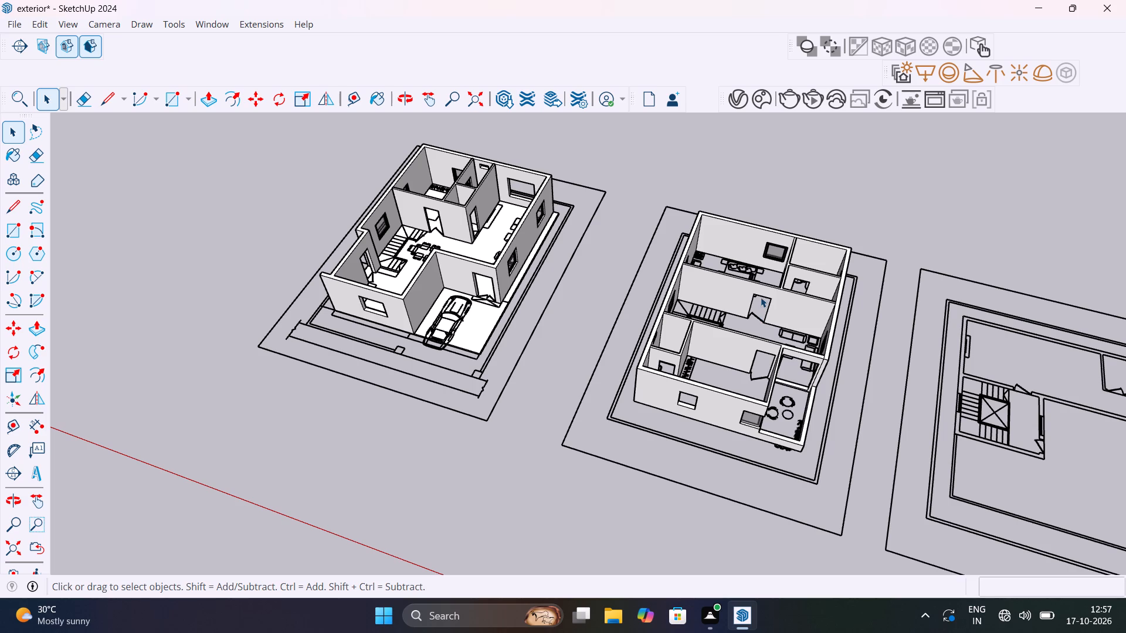
pyautogui.scroll(7, 783, 317)
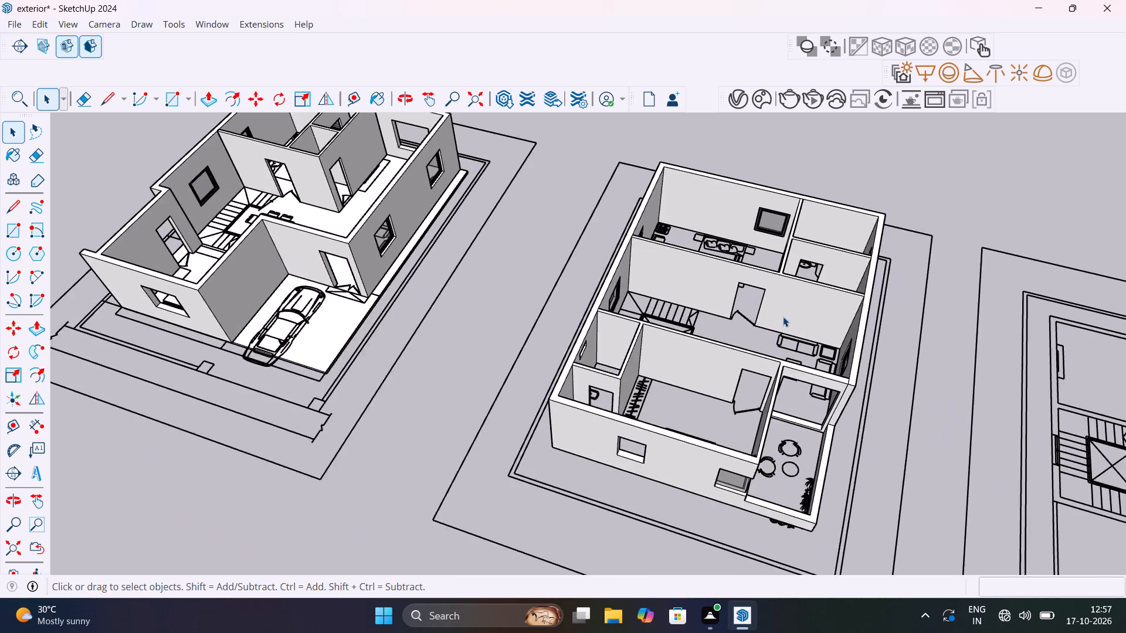
pyautogui.scroll(2, 783, 316)
pyautogui.moveTo(837, 335); pyautogui.dragTo(705, 331, button='middle')
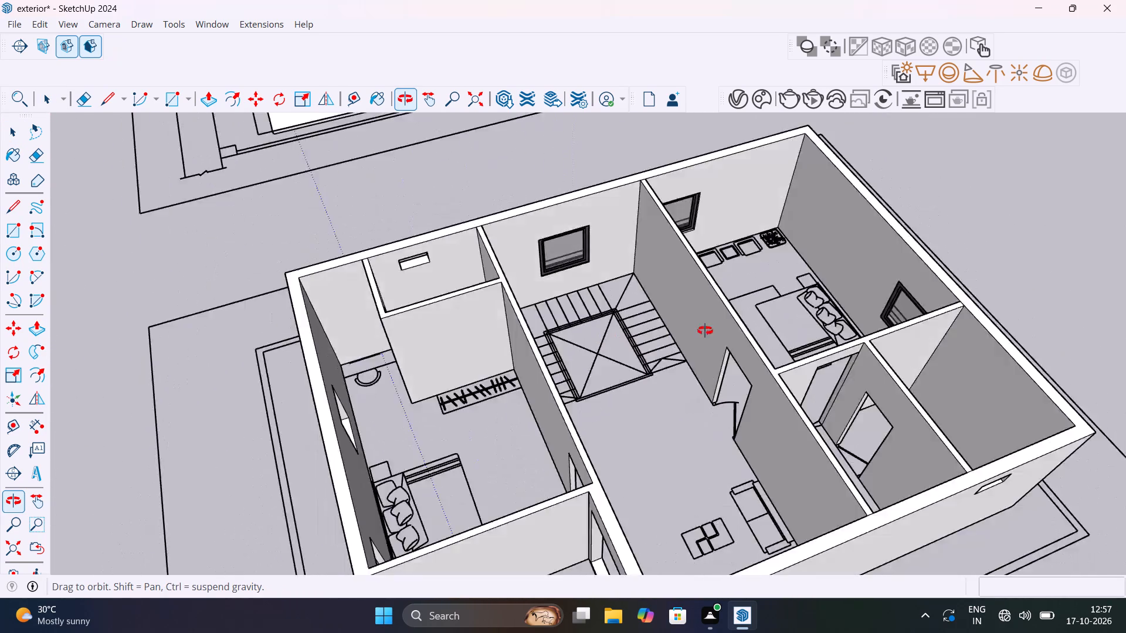
pyautogui.moveTo(705, 331); pyautogui.dragTo(824, 298, button='middle')
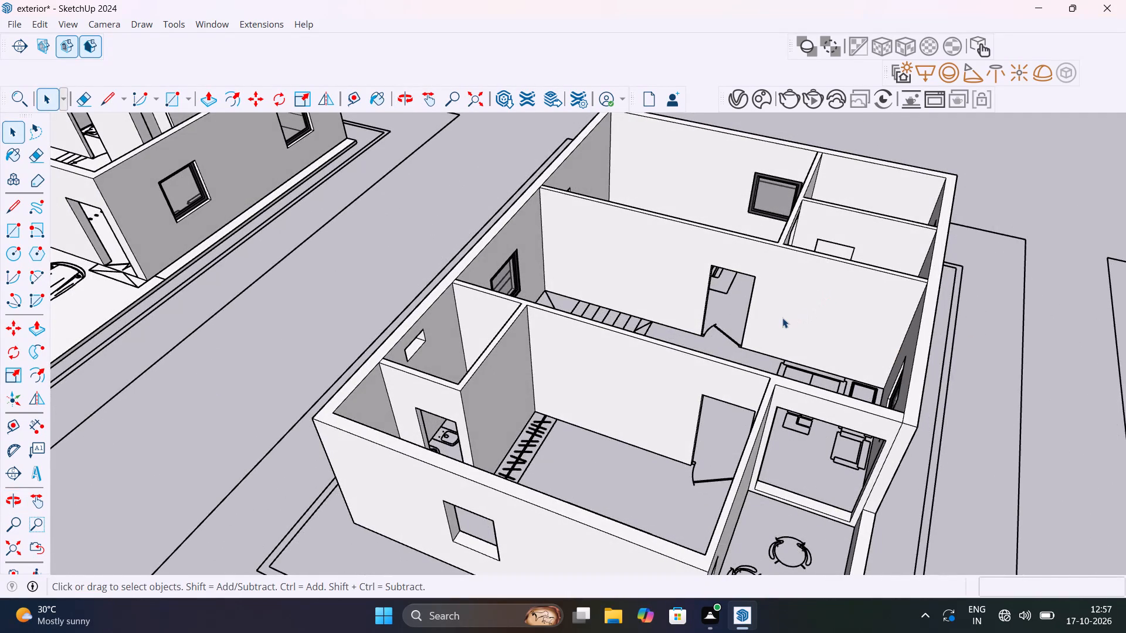
pyautogui.scroll(-4, 782, 318)
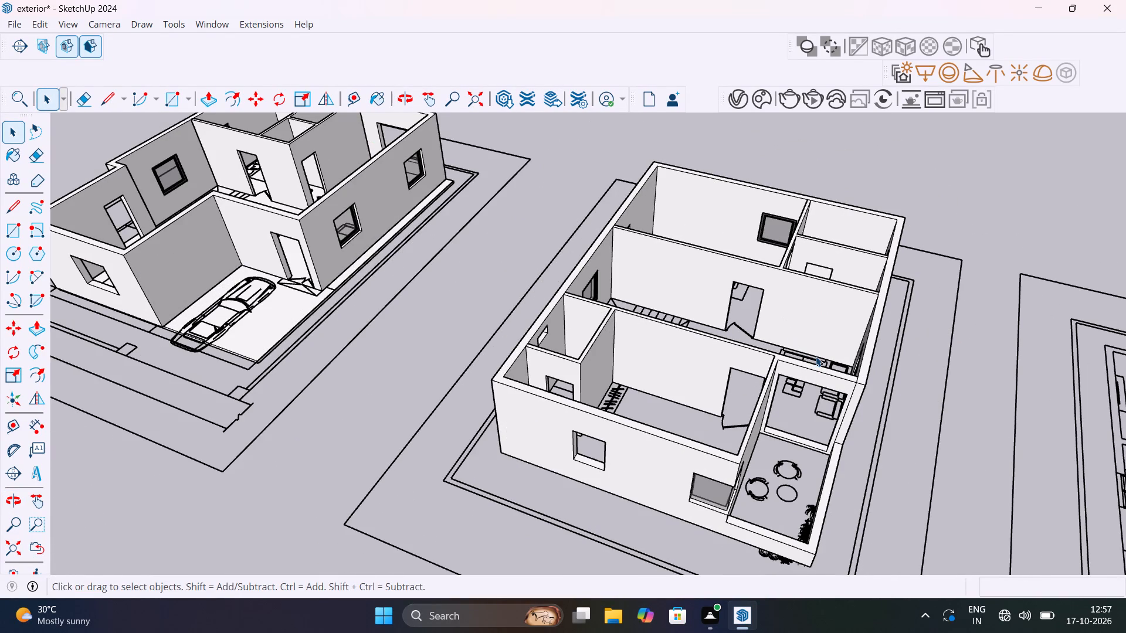
pyautogui.scroll(-4, 816, 356)
pyautogui.moveTo(826, 349); pyautogui.dragTo(692, 343, button='middle')
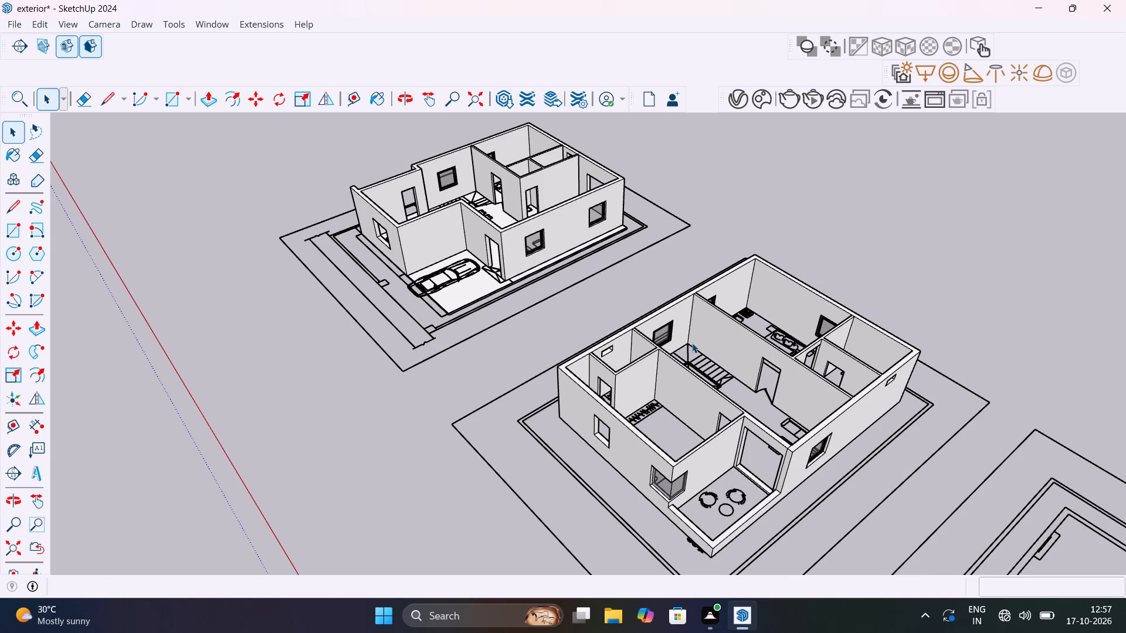
pyautogui.scroll(-5, 759, 360)
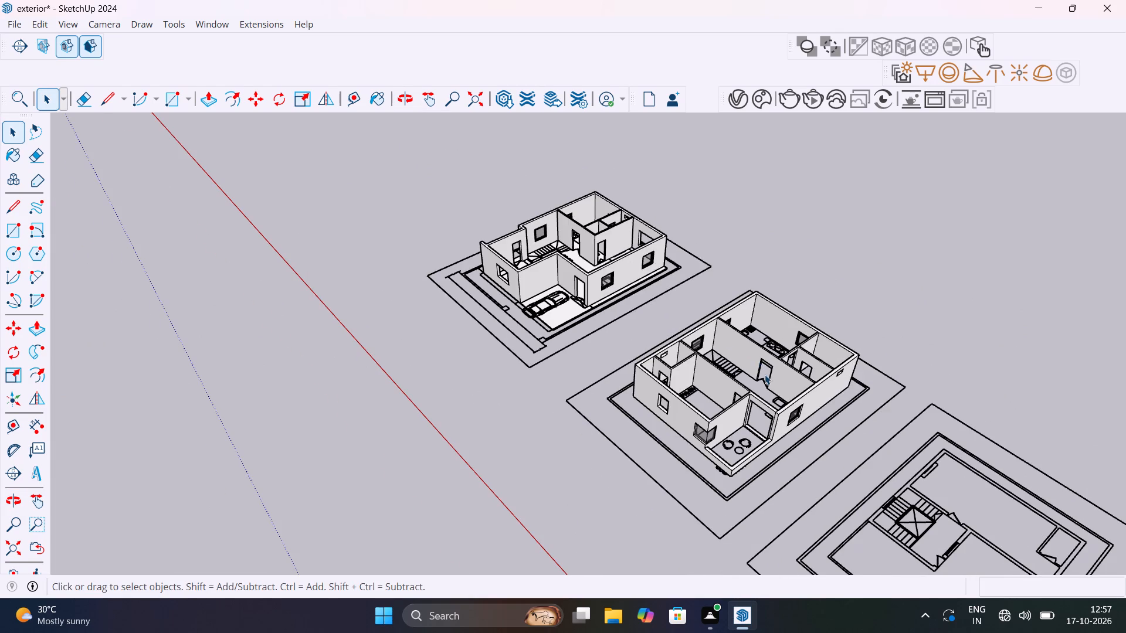
pyautogui.scroll(10, 787, 401)
pyautogui.moveTo(793, 407); pyautogui.dragTo(996, 373, button='middle')
pyautogui.scroll(7, 696, 393)
pyautogui.moveTo(703, 393); pyautogui.dragTo(788, 477, button='middle')
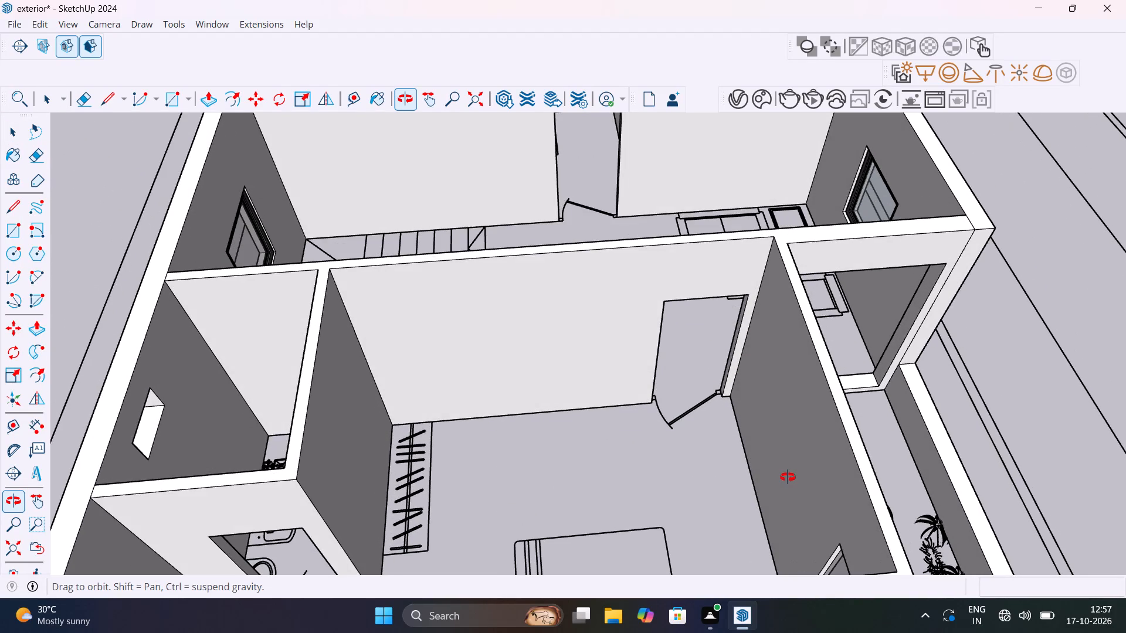
pyautogui.moveTo(788, 477); pyautogui.dragTo(517, 426, button='middle')
pyautogui.scroll(-5, 534, 340)
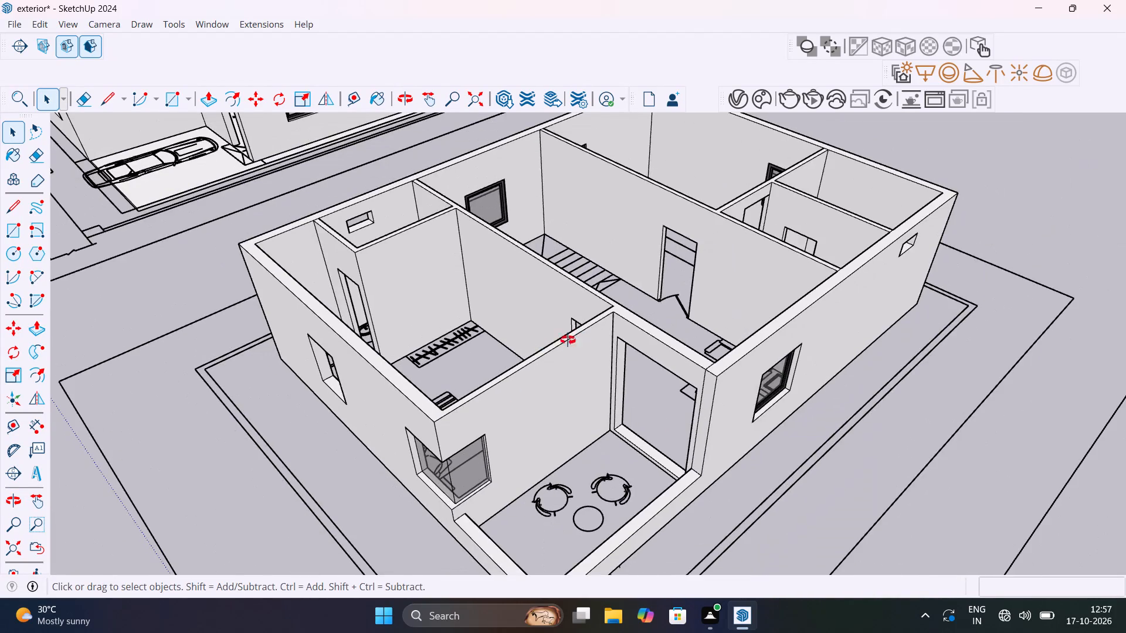
pyautogui.moveTo(582, 329); pyautogui.dragTo(490, 397, button='middle')
pyautogui.scroll(-1, 673, 299)
pyautogui.moveTo(669, 311); pyautogui.dragTo(602, 378, button='middle')
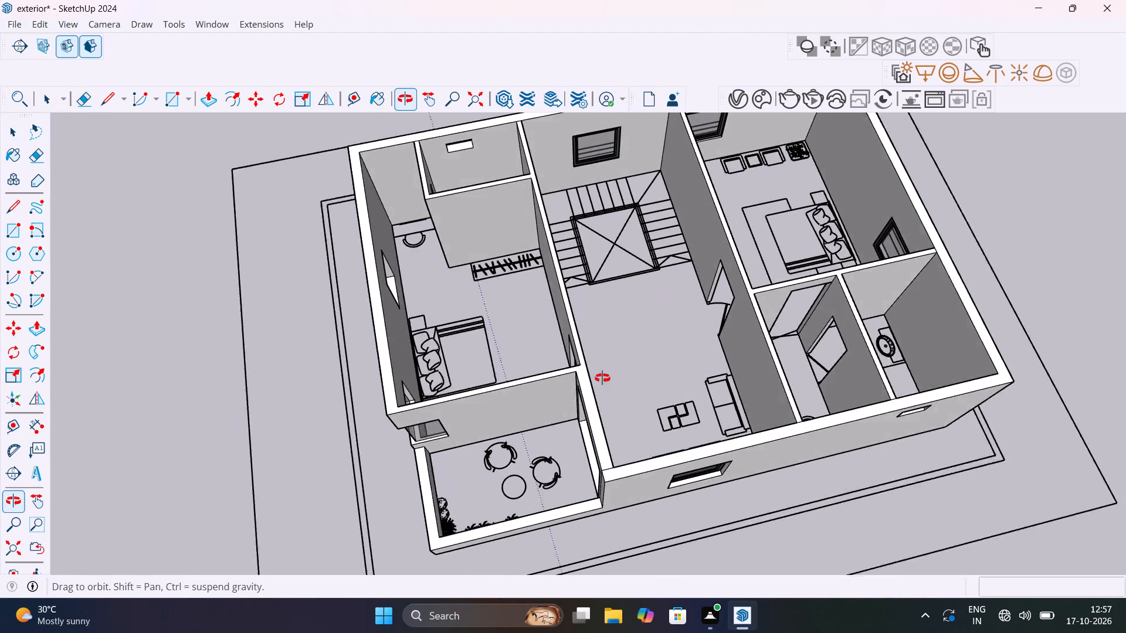
# Inspect the balcony-floor model's staircase hall, bedrooms and outer front wall, looking closely at the window and small bathroom ventilator opening.
pyautogui.moveTo(602, 378); pyautogui.dragTo(570, 389, button='middle')
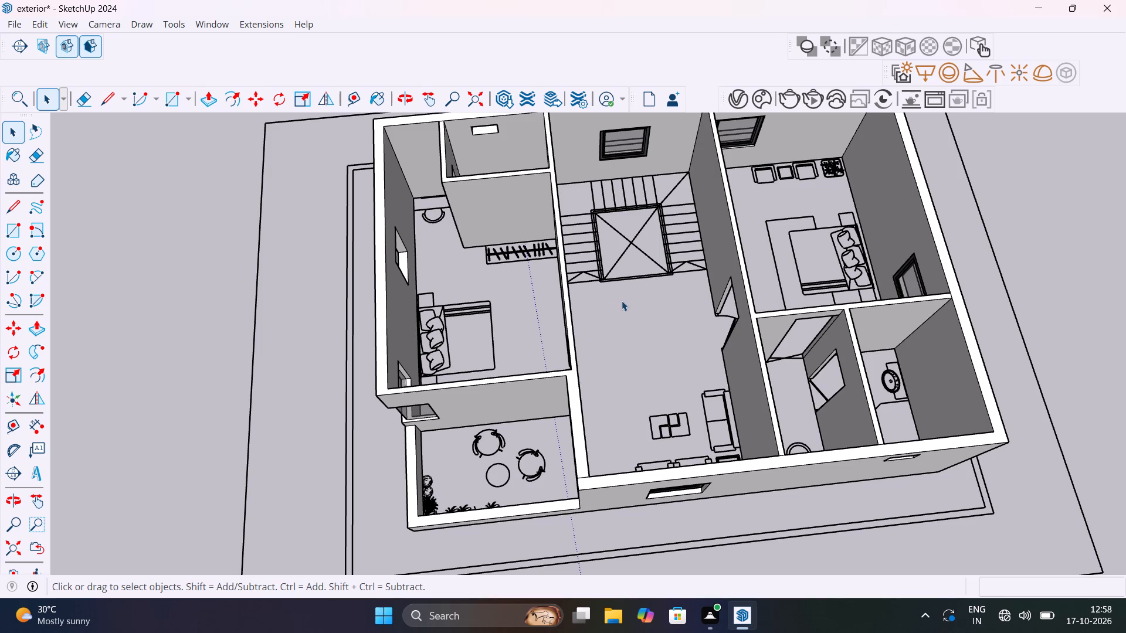
pyautogui.scroll(-5, 656, 264)
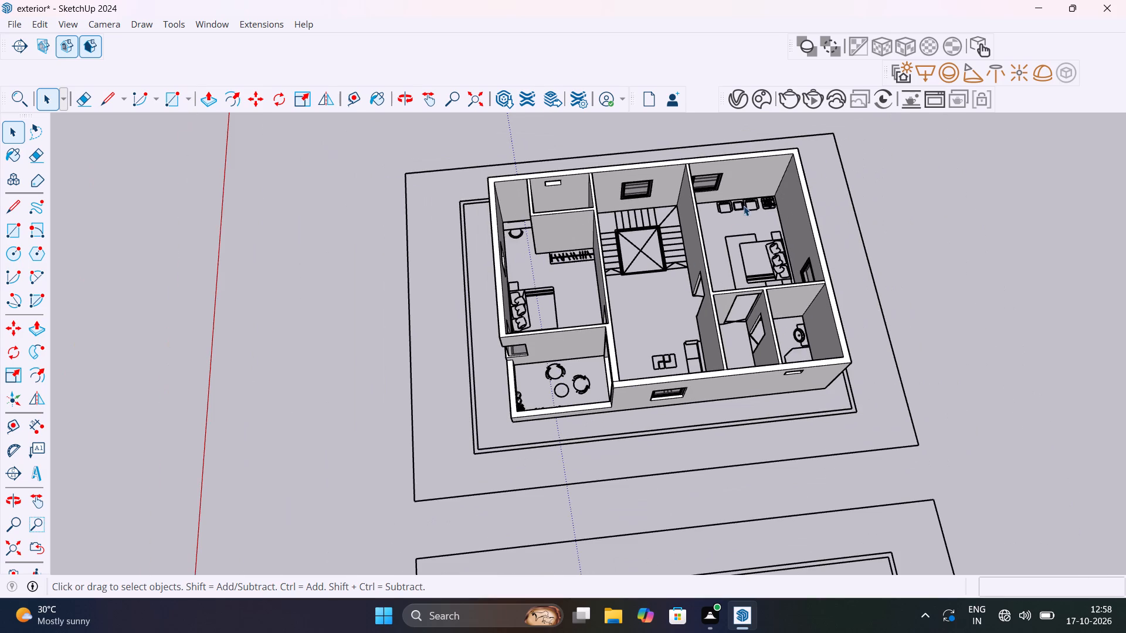
pyautogui.scroll(10, 693, 217)
pyautogui.moveTo(728, 263); pyautogui.dragTo(429, 246, button='middle')
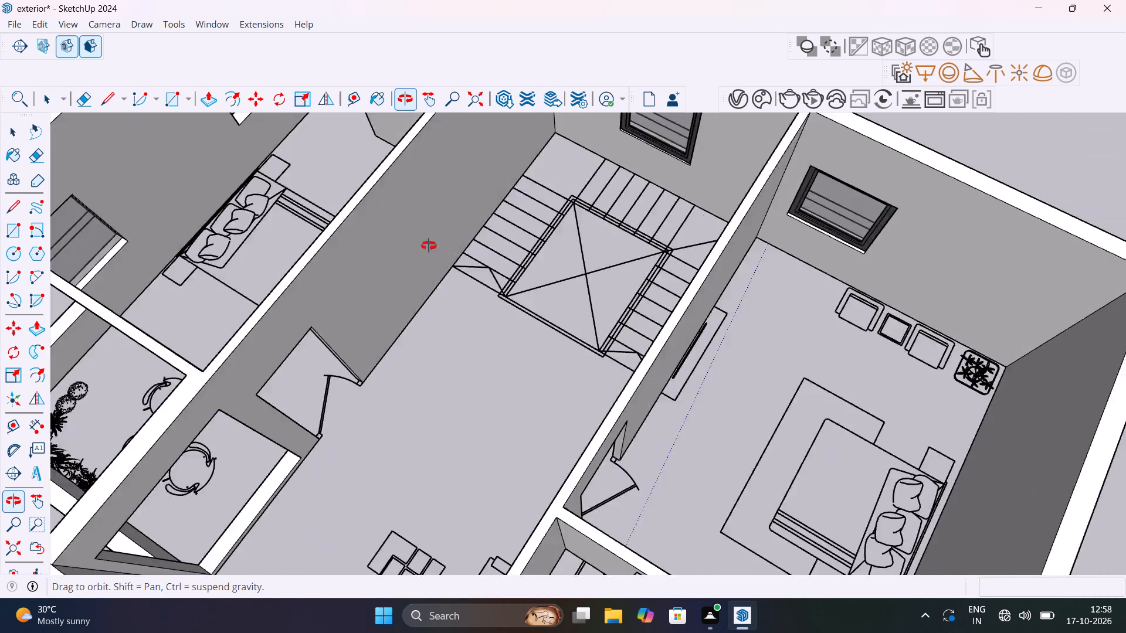
pyautogui.moveTo(429, 246); pyautogui.dragTo(892, 156, button='middle')
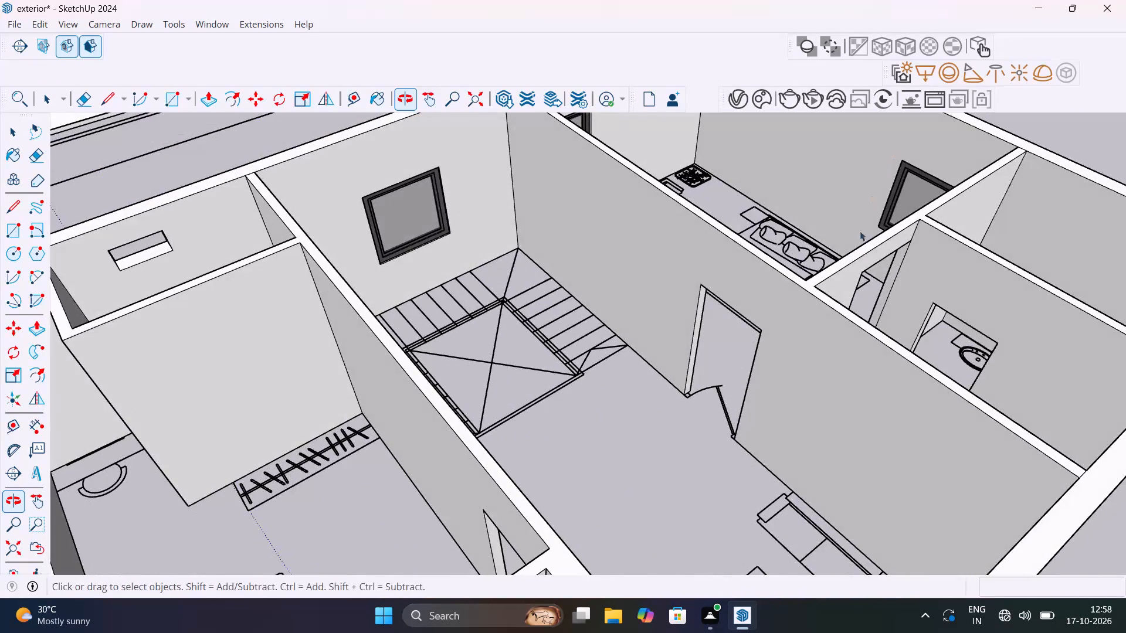
pyautogui.scroll(-11, 854, 255)
pyautogui.moveTo(912, 321); pyautogui.dragTo(698, 233, button='middle')
pyautogui.scroll(-11, 724, 288)
pyautogui.scroll(9, 813, 337)
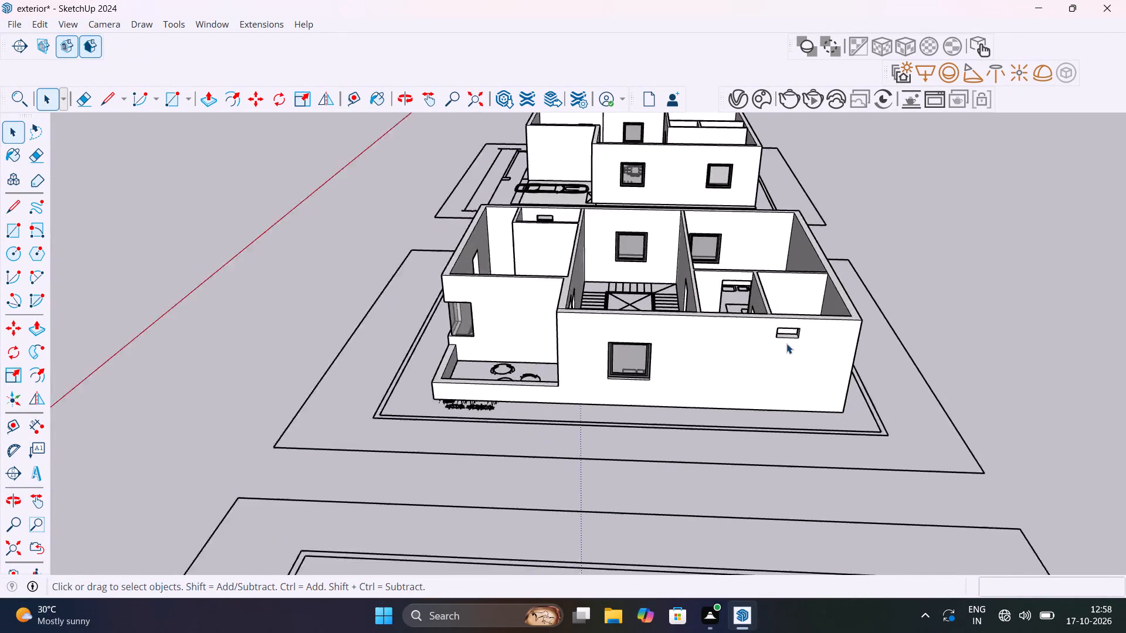
pyautogui.scroll(15, 786, 343)
pyautogui.moveTo(774, 292); pyautogui.dragTo(716, 258, button='middle')
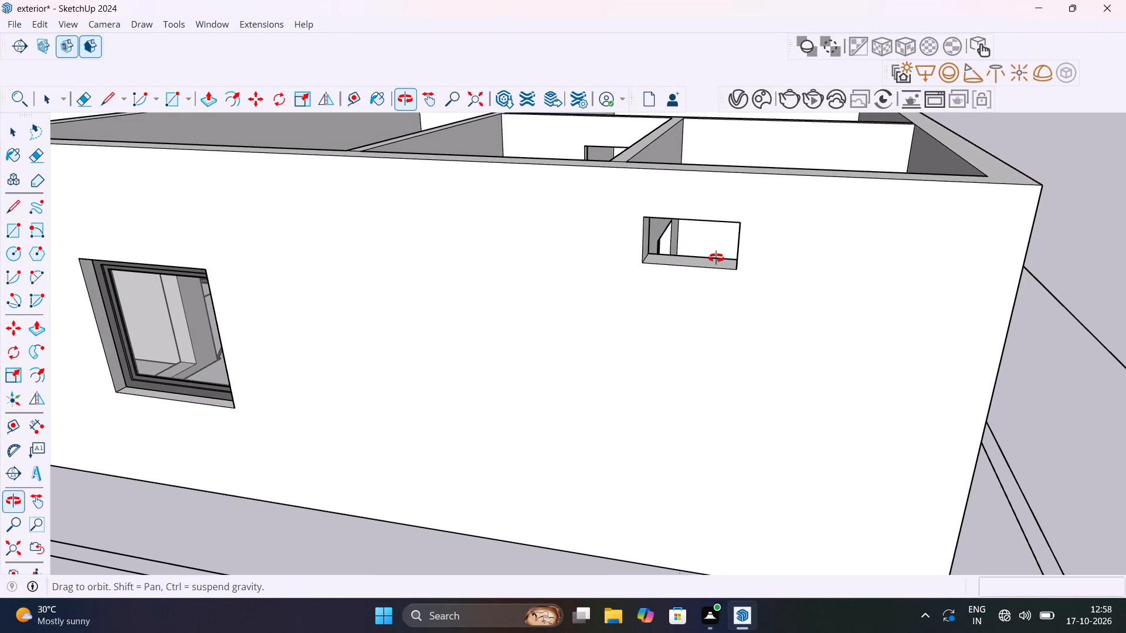
pyautogui.moveTo(716, 258); pyautogui.dragTo(751, 271, button='middle')
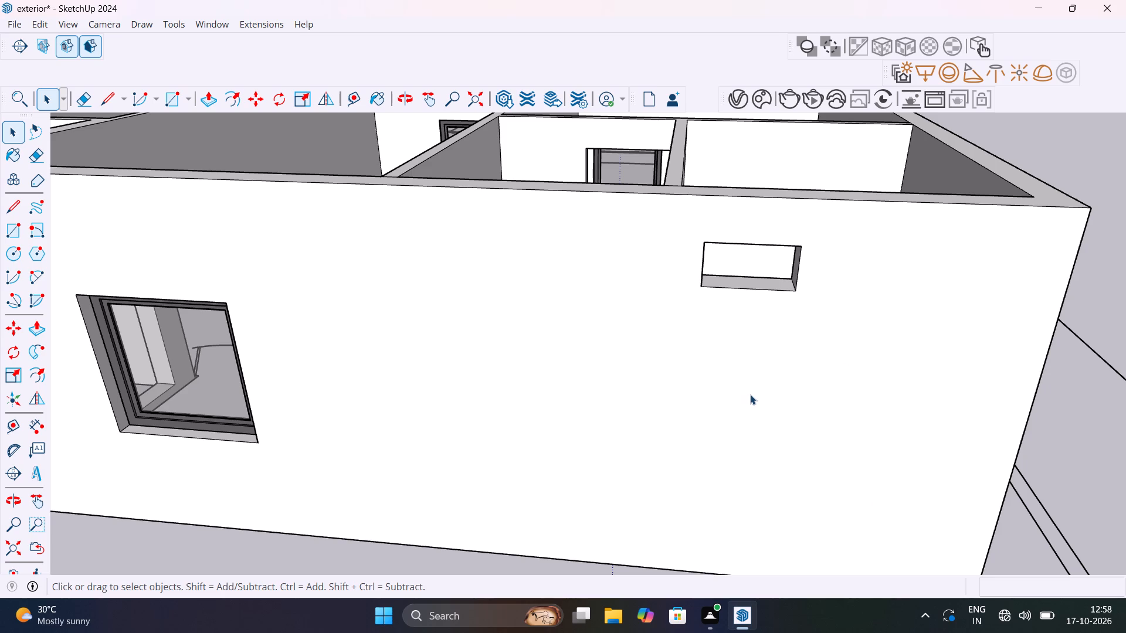
pyautogui.scroll(-2, 705, 389)
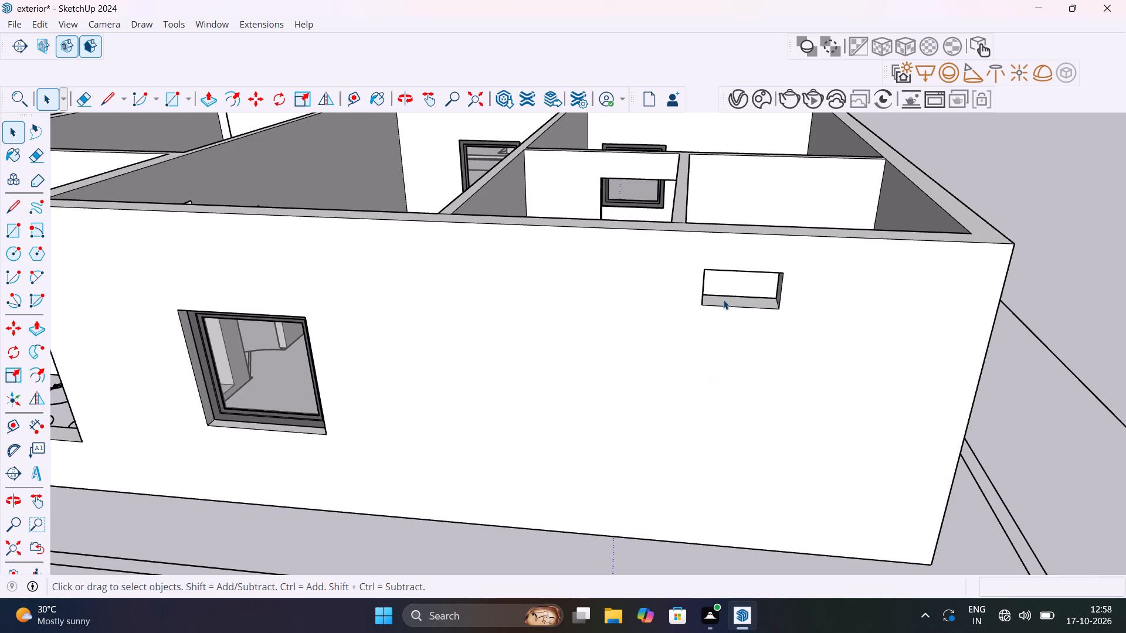
pyautogui.moveTo(728, 294); pyautogui.dragTo(971, 331, button='middle')
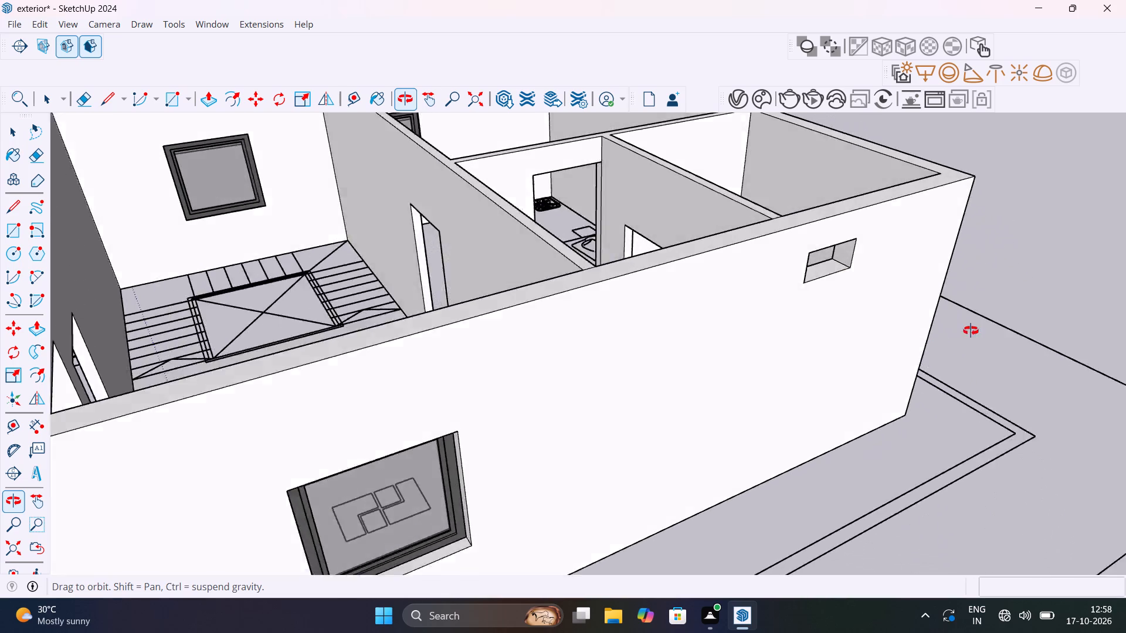
pyautogui.moveTo(971, 331); pyautogui.dragTo(991, 331, button='middle')
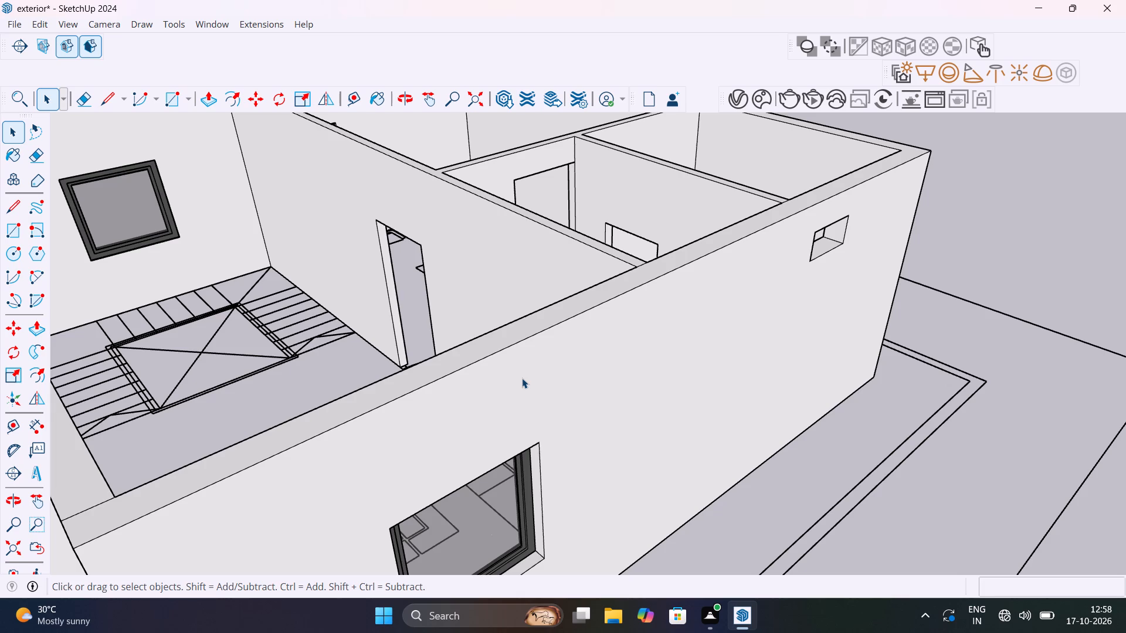
# On the balcony floor's outer wall opposite the balcony side, push the small ventilator opening's bottom face down 6" to make it taller.
pyautogui.scroll(-15, 524, 383)
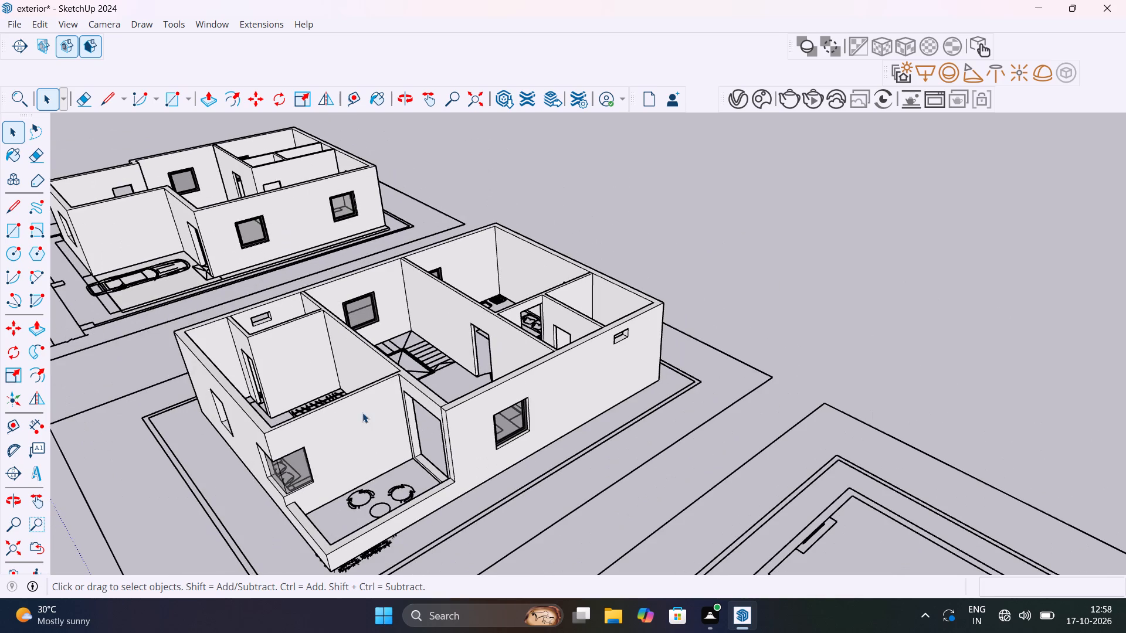
pyautogui.moveTo(417, 453); pyautogui.dragTo(913, 328, button='middle')
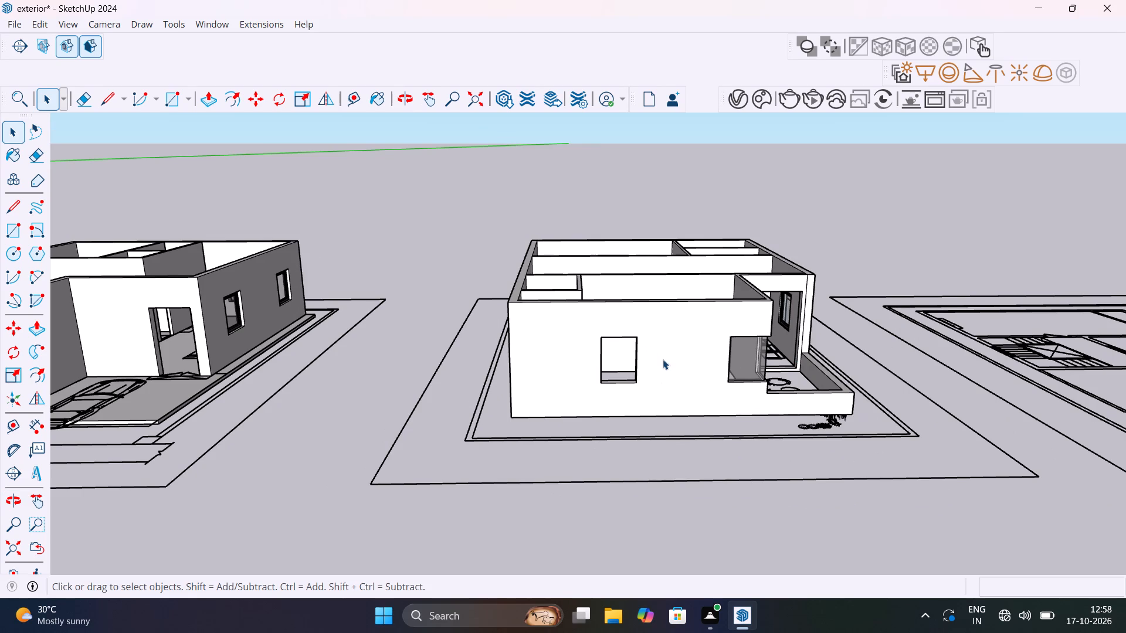
pyautogui.moveTo(657, 360); pyautogui.dragTo(496, 482, button='middle')
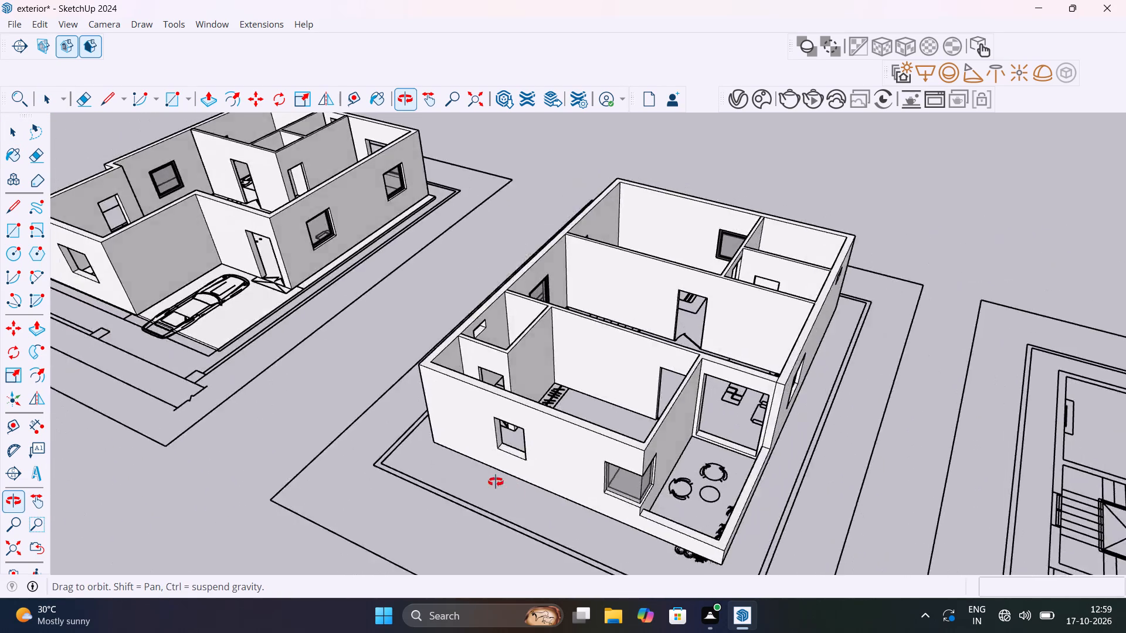
pyautogui.moveTo(496, 482); pyautogui.dragTo(374, 424, button='middle')
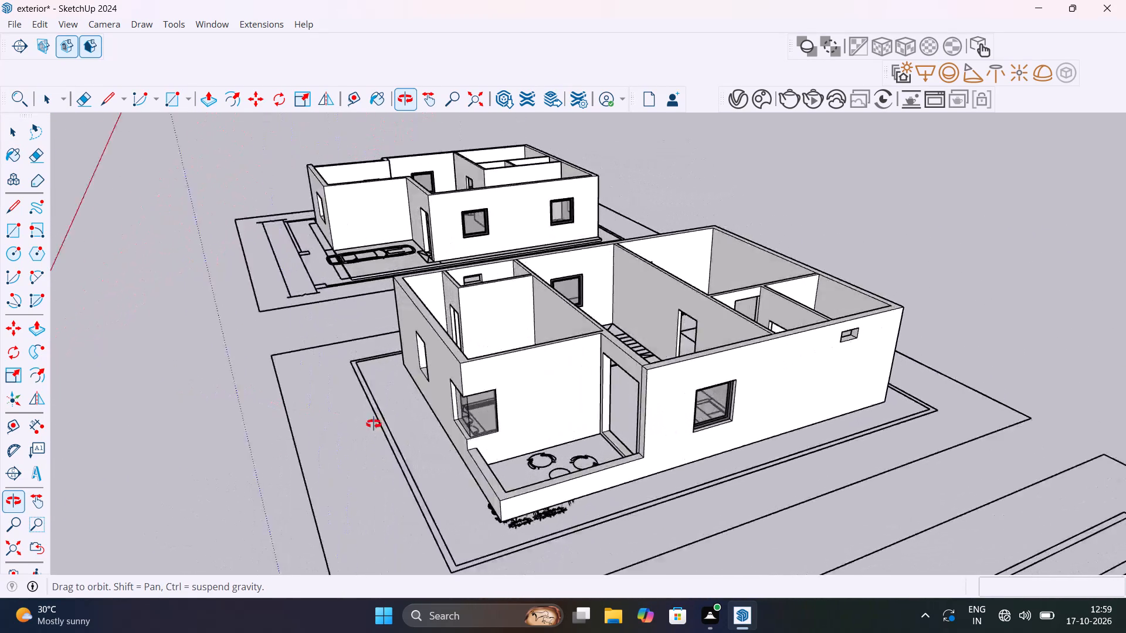
pyautogui.moveTo(374, 424); pyautogui.dragTo(821, 438, button='middle')
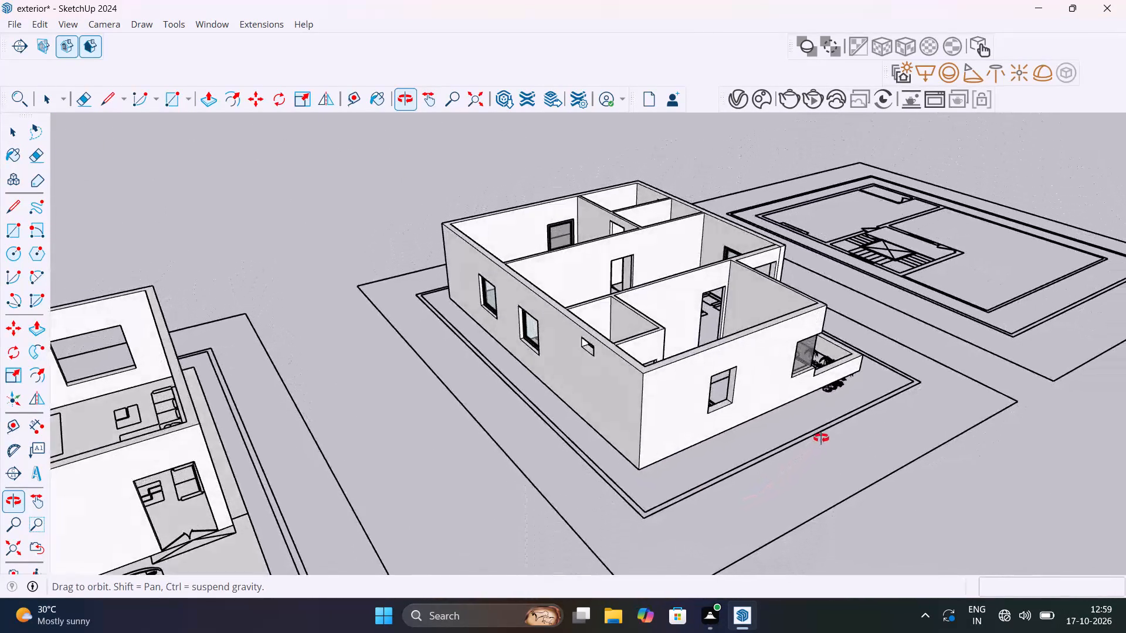
pyautogui.moveTo(821, 438); pyautogui.dragTo(1085, 522, button='middle')
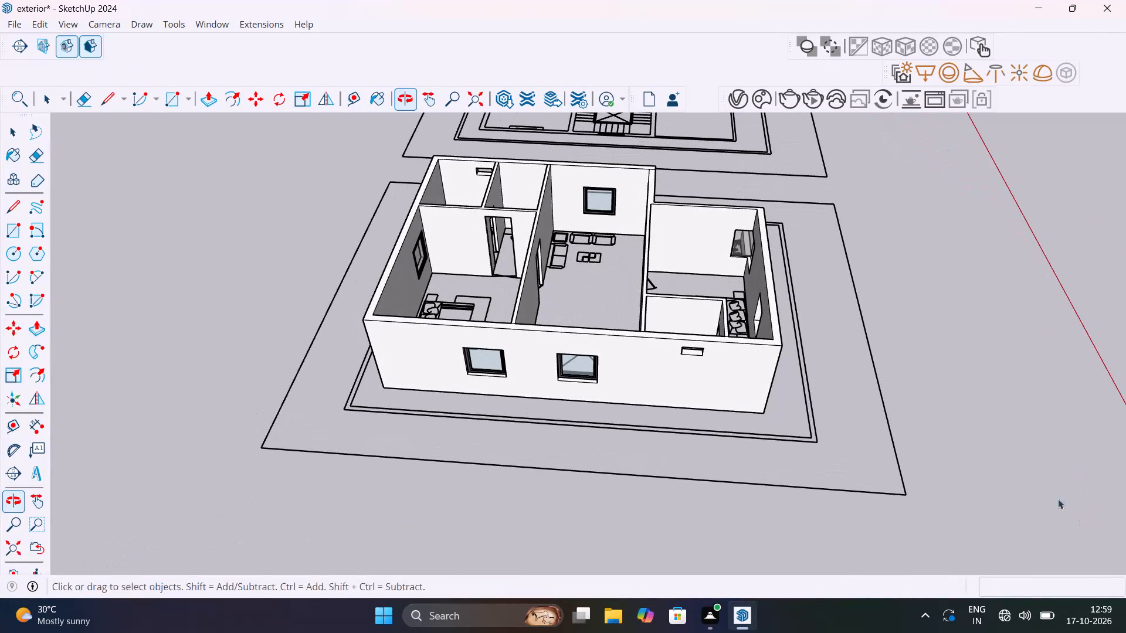
pyautogui.scroll(20, 704, 347)
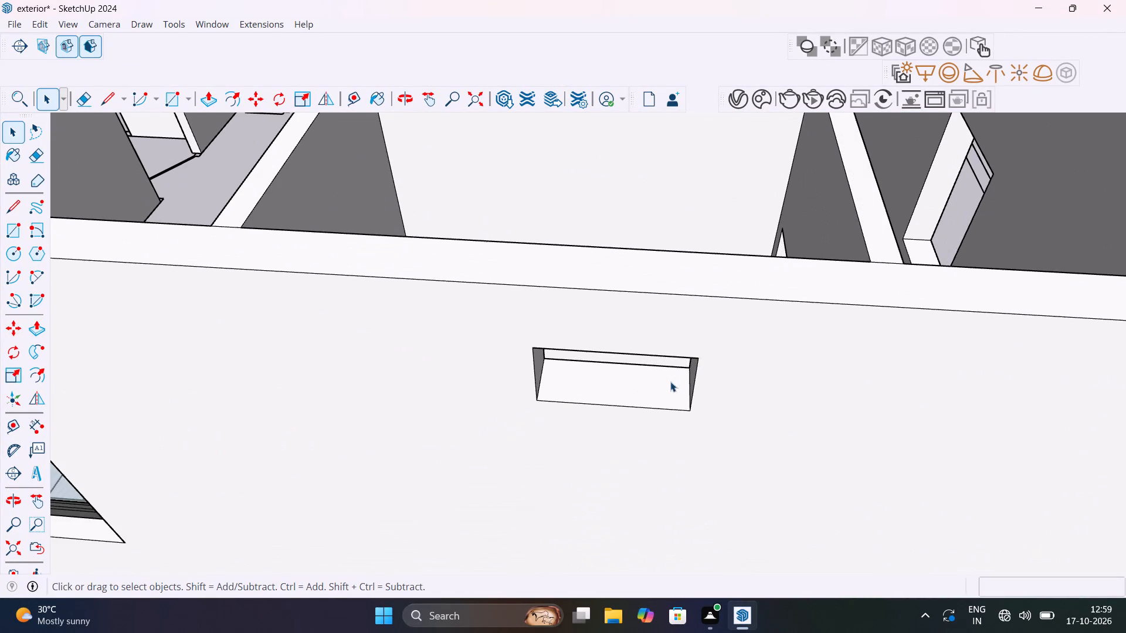
pyautogui.moveTo(670, 382); pyautogui.dragTo(651, 352, button='middle')
pyautogui.click(627, 368)
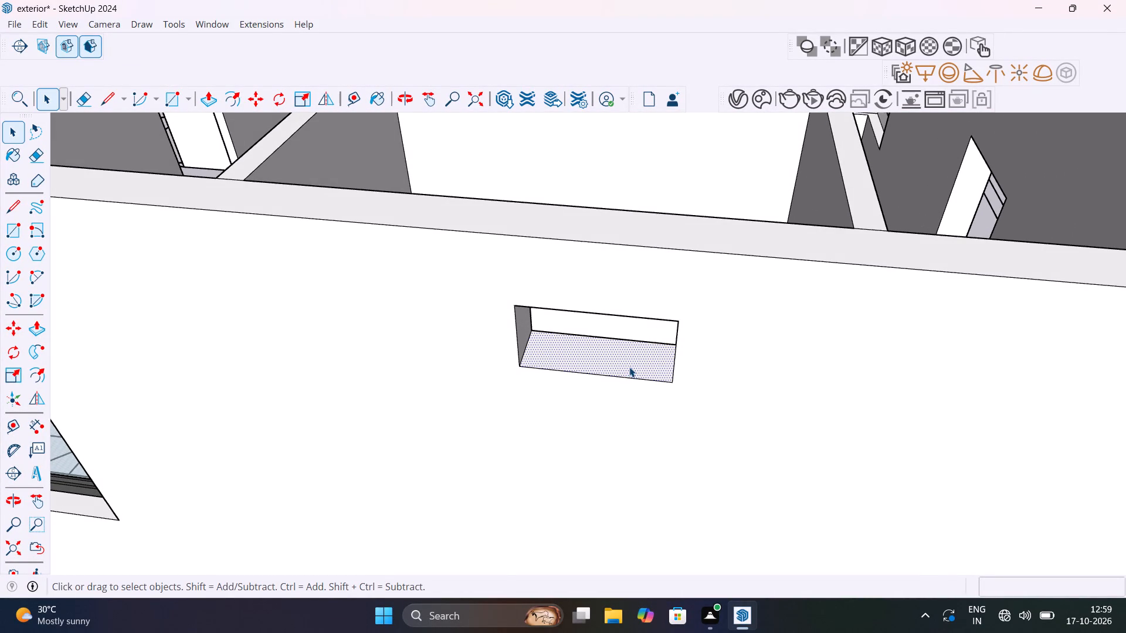
pyautogui.press('p')
pyautogui.click(629, 367)
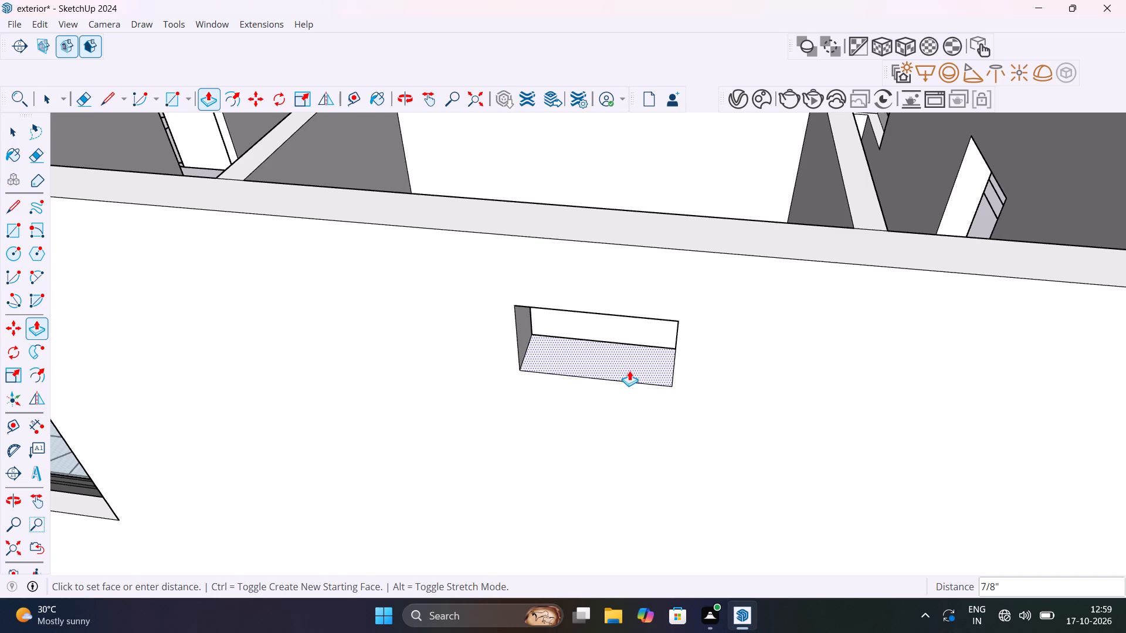
pyautogui.write('6"')
pyautogui.press('Return')
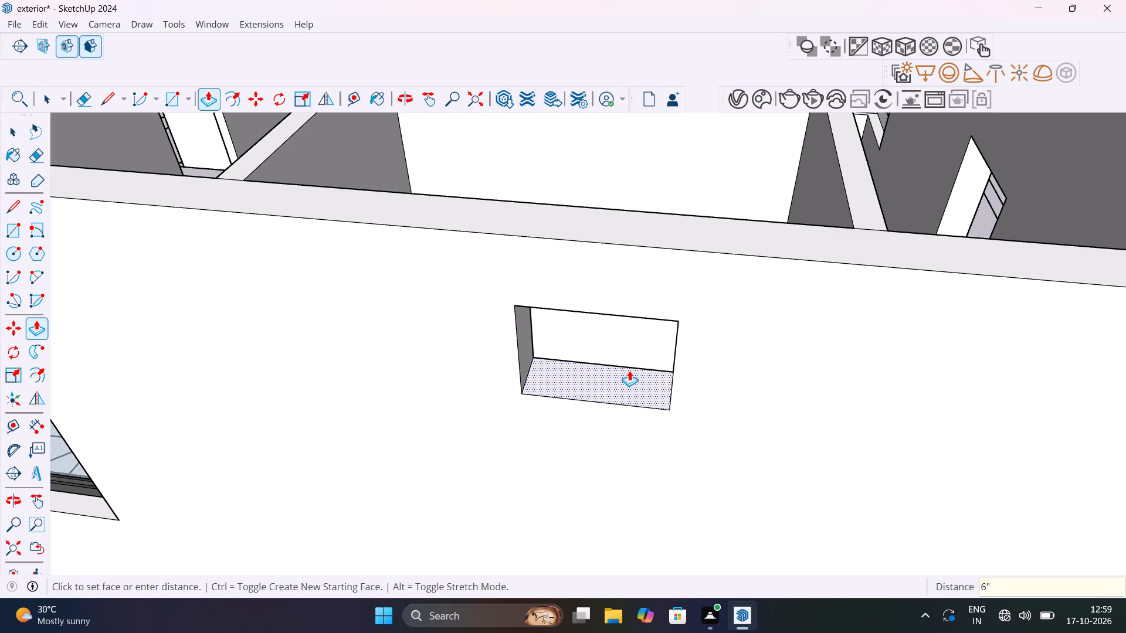
# Push the bottom face of the ventilator opening in the balcony floor's balcony-side outer wall down 6".
pyautogui.scroll(-18, 629, 370)
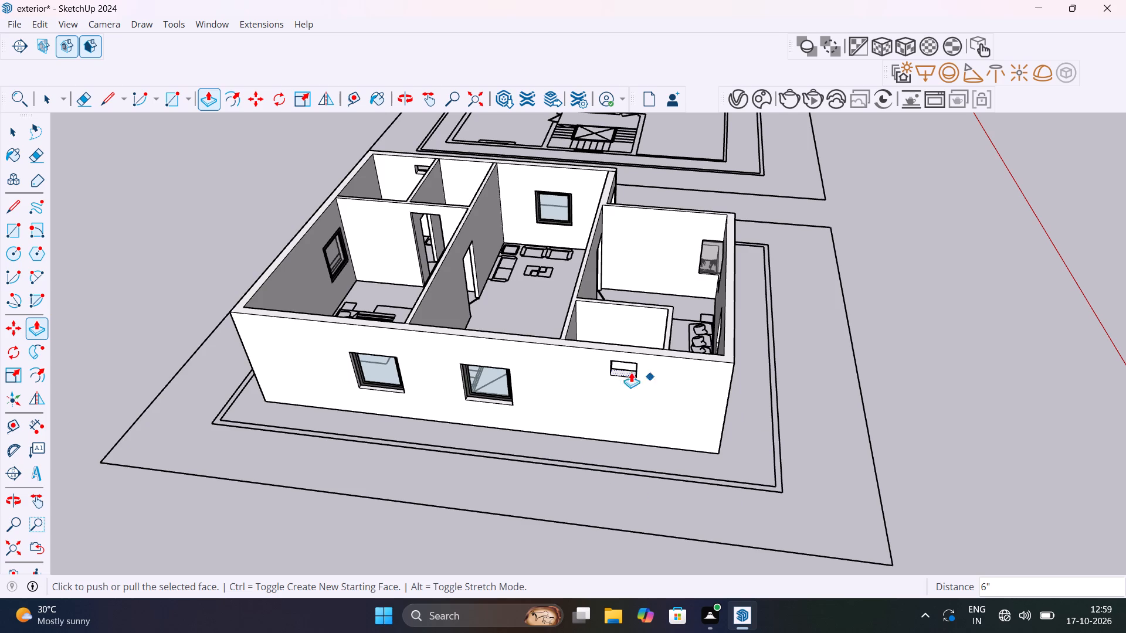
pyautogui.keyDown('shift'); pyautogui.moveTo(479, 376); pyautogui.dragTo(993, 413, button='middle'); pyautogui.keyUp('shift')
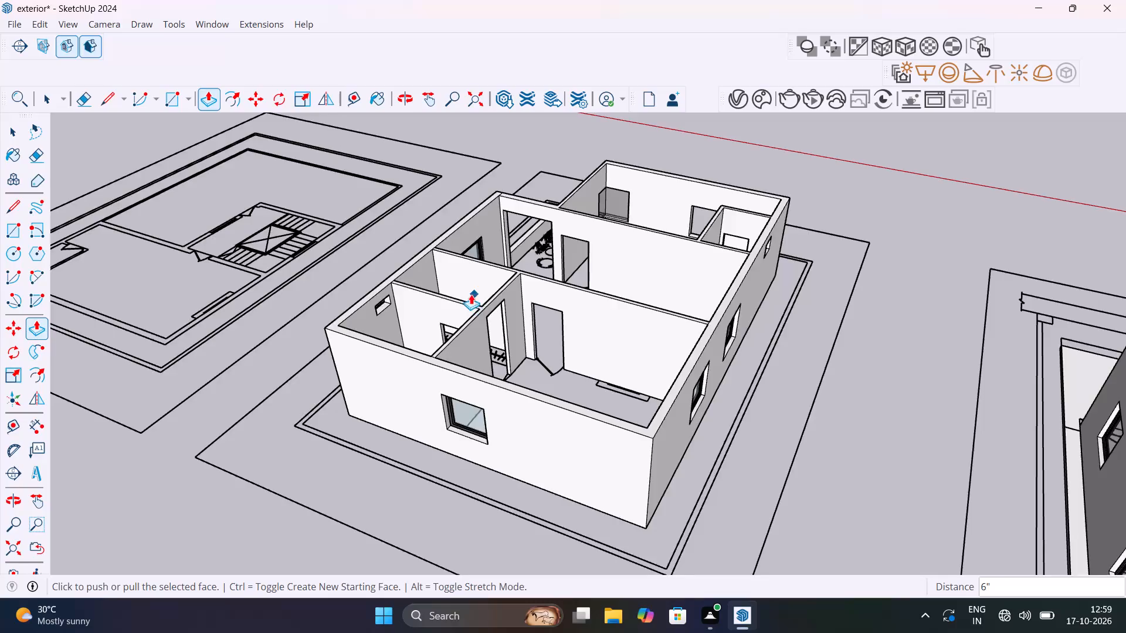
pyautogui.scroll(10, 404, 300)
pyautogui.moveTo(352, 356); pyautogui.dragTo(878, 409, button='middle')
pyautogui.scroll(1, 878, 409)
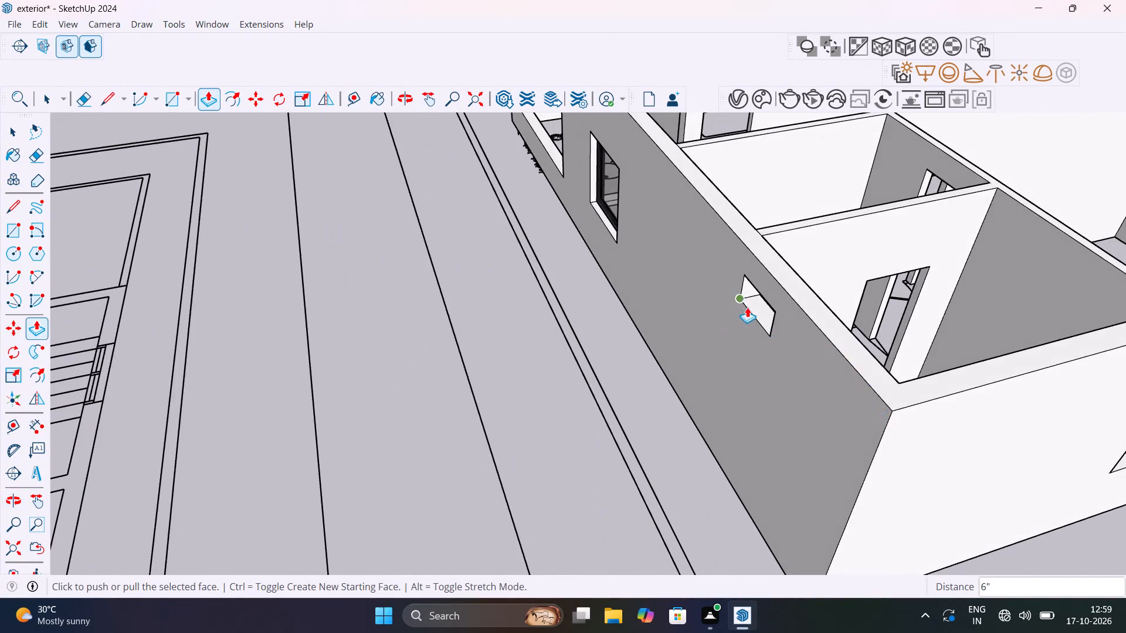
pyautogui.scroll(9, 749, 306)
pyautogui.press('space')
pyautogui.click(772, 311)
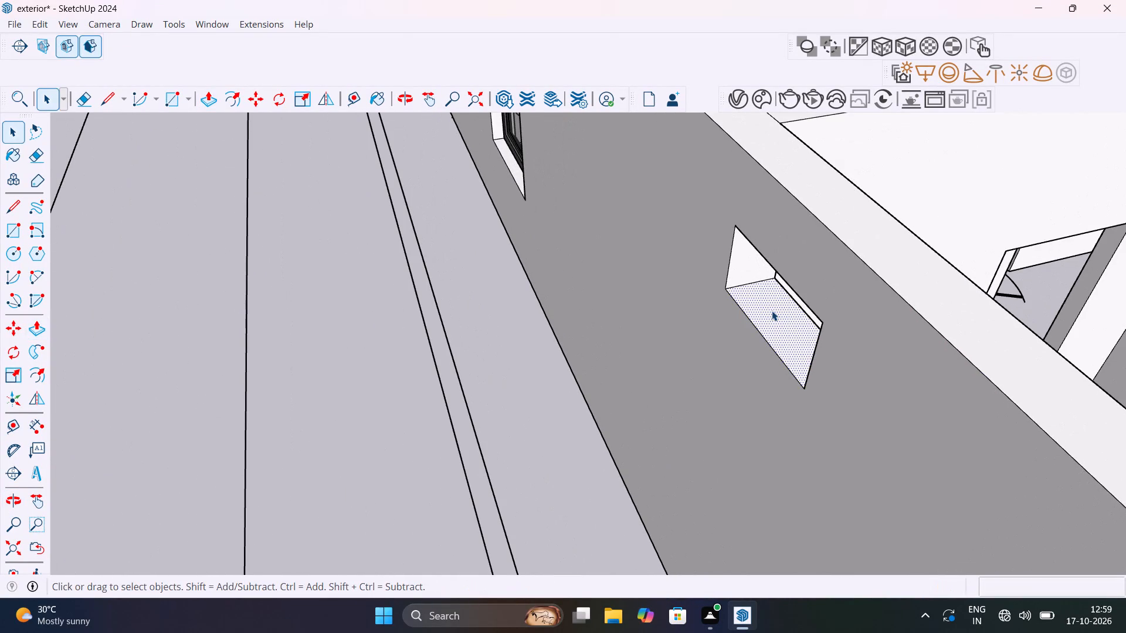
pyautogui.press('p')
pyautogui.click(772, 311)
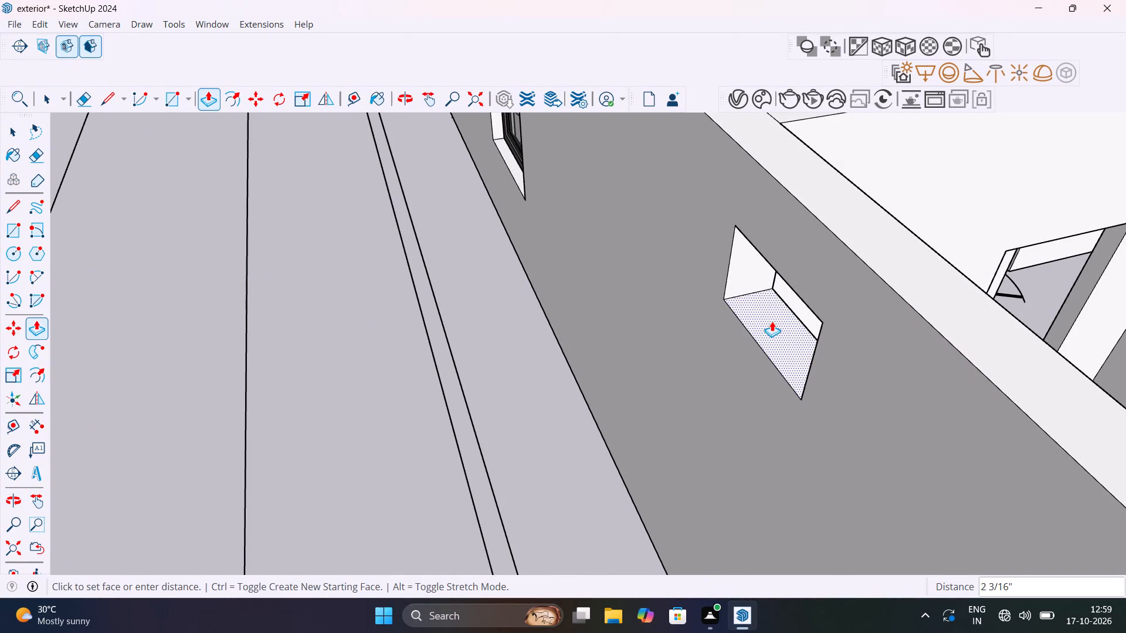
pyautogui.write('6"')
pyautogui.press('Return')
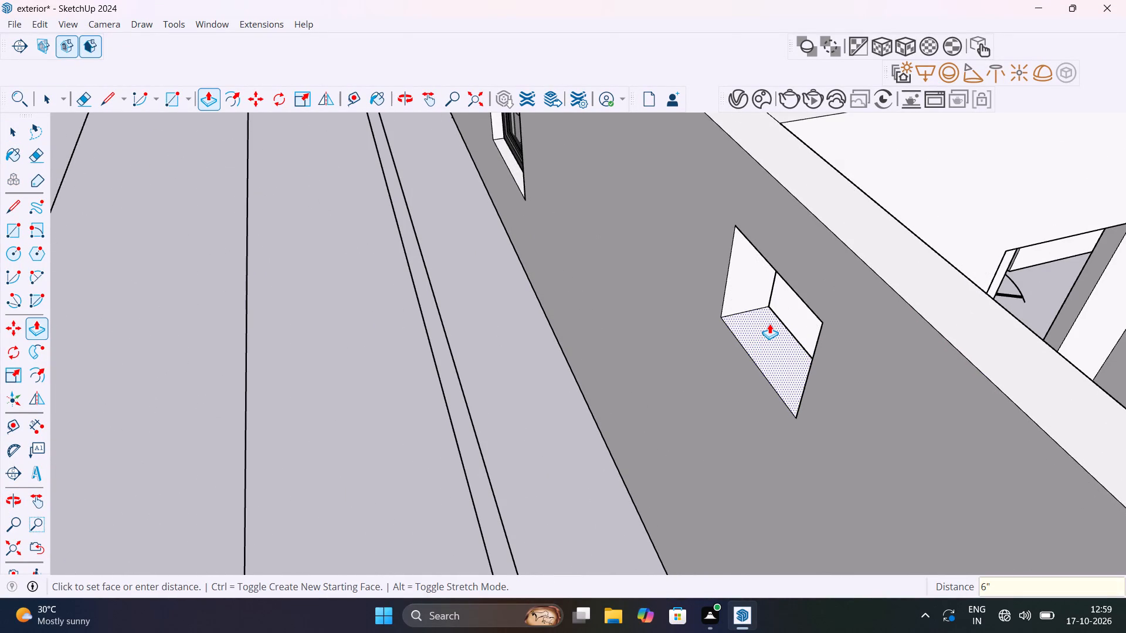
pyautogui.press('space')
# Open the car-porch floor's wall group and push the bottom face of the ventilator between the large opening and the window down 6".
pyautogui.scroll(-20, 767, 322)
pyautogui.scroll(-1, 767, 322)
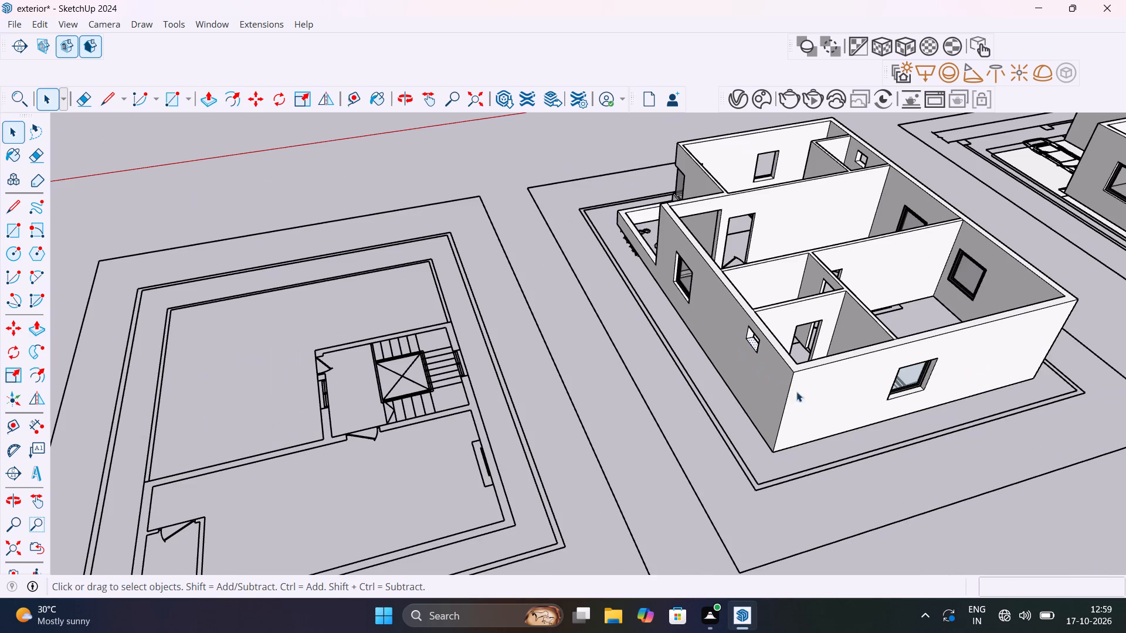
pyautogui.keyDown('shift'); pyautogui.moveTo(907, 437); pyautogui.dragTo(622, 372, button='middle'); pyautogui.keyUp('shift')
pyautogui.scroll(-5, 712, 379)
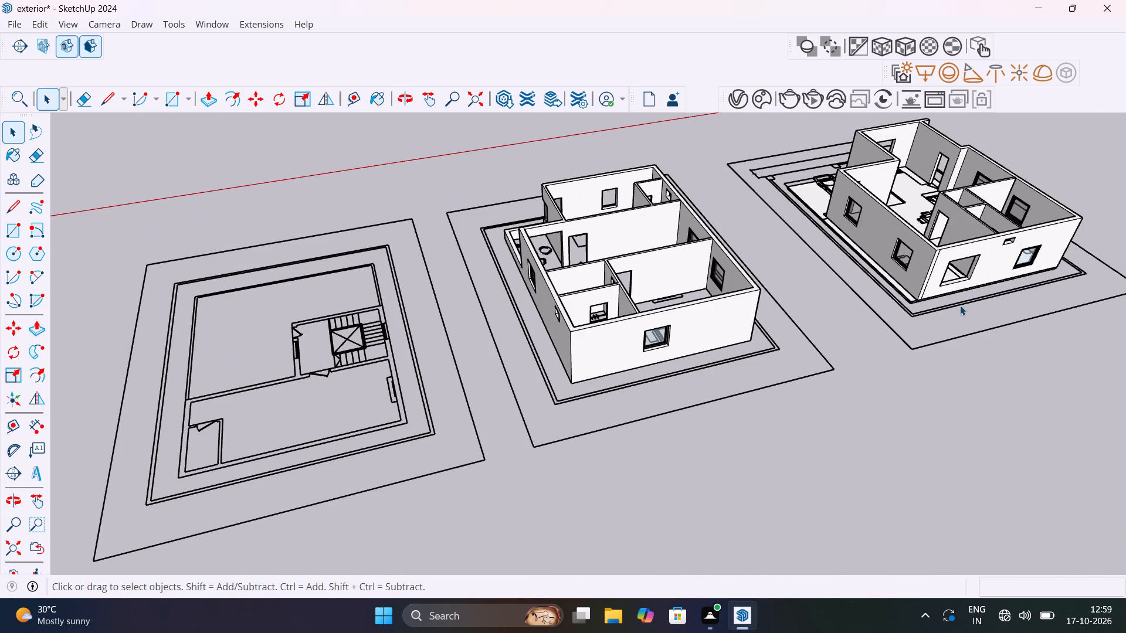
pyautogui.moveTo(960, 305); pyautogui.dragTo(582, 312, button='middle')
pyautogui.scroll(14, 743, 237)
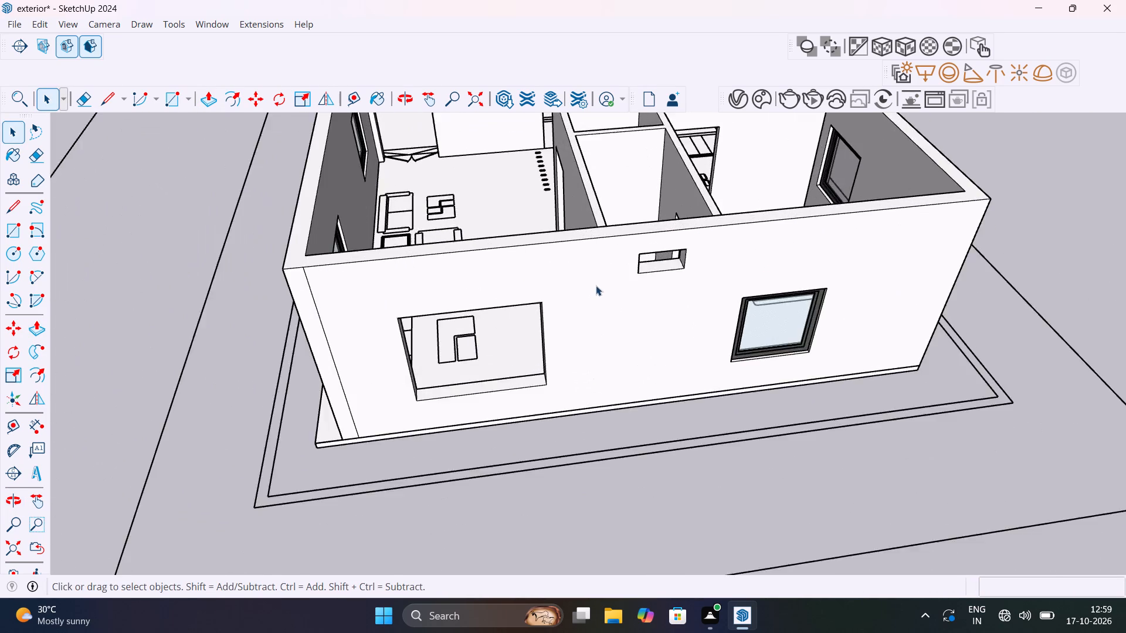
pyautogui.scroll(7, 596, 285)
pyautogui.moveTo(709, 305); pyautogui.dragTo(640, 433, button='middle')
pyautogui.scroll(5, 649, 398)
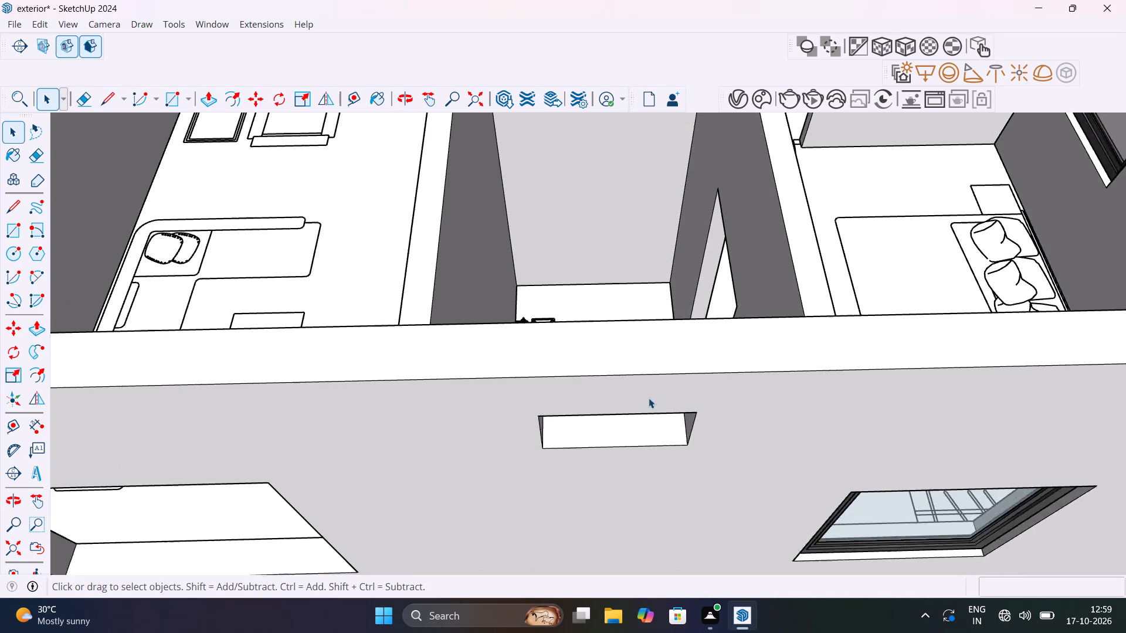
pyautogui.click(644, 434)
pyautogui.doubleClick(647, 437)
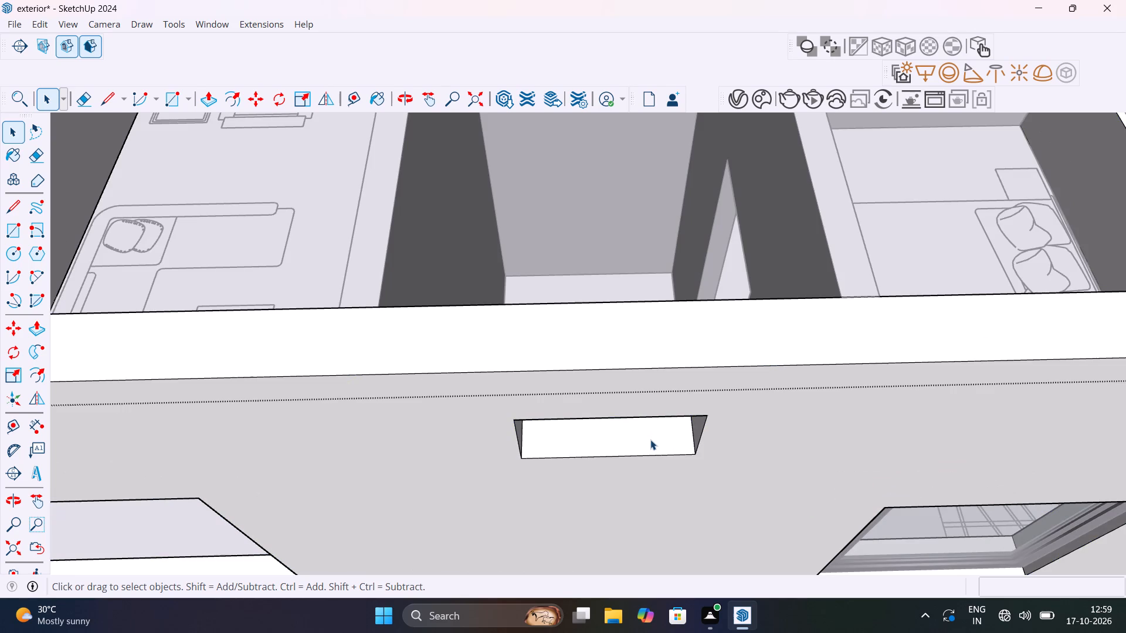
pyautogui.click(650, 440)
pyautogui.press('p')
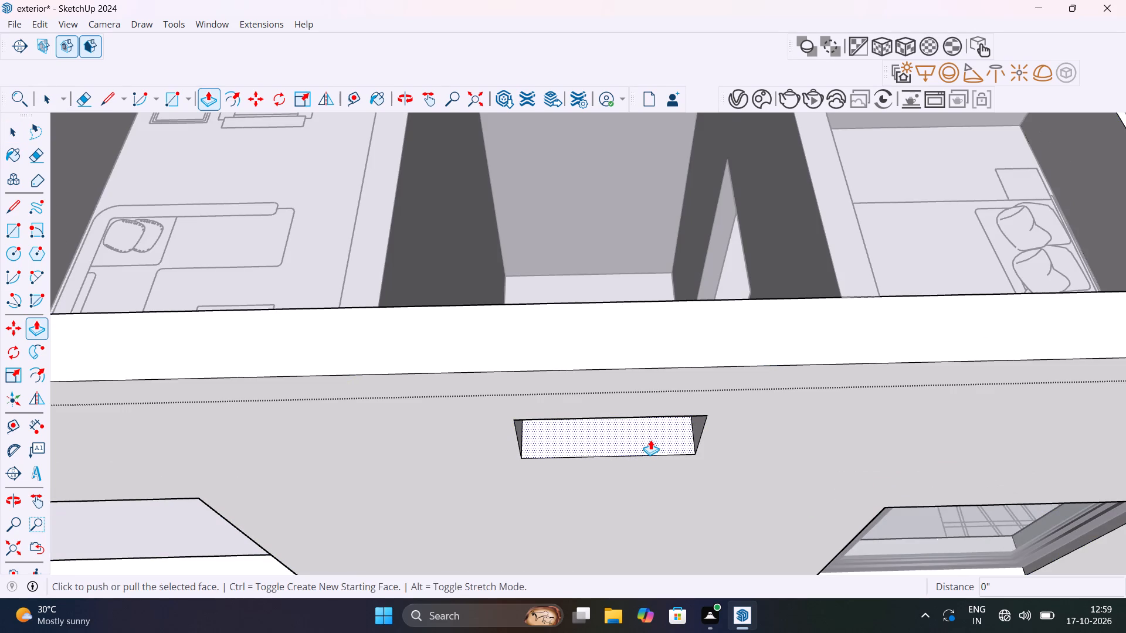
pyautogui.click(620, 444)
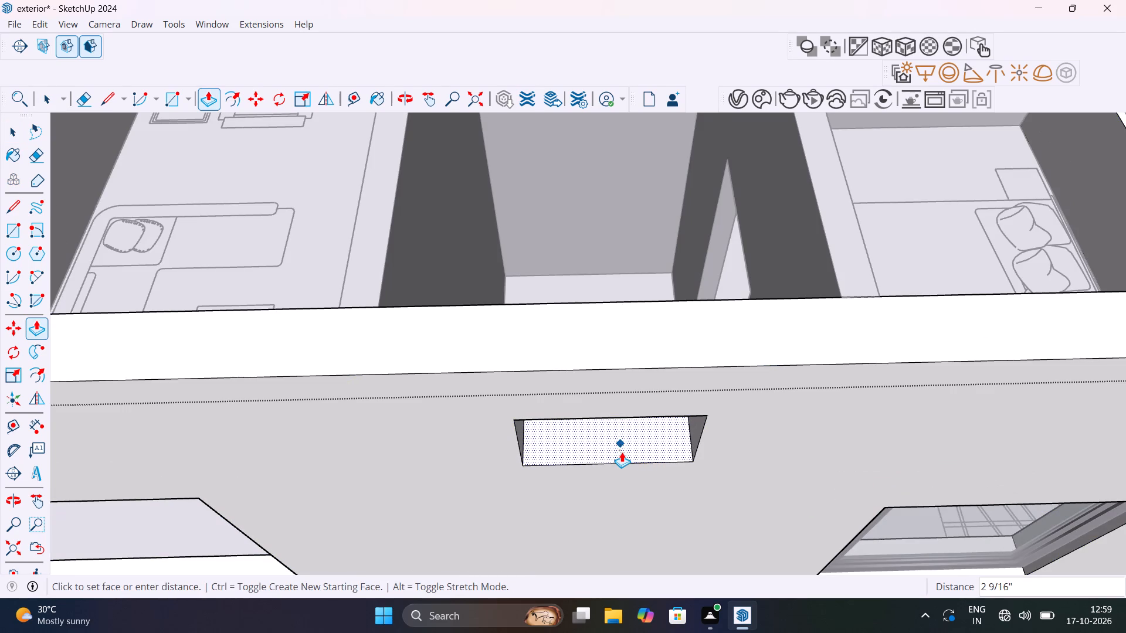
pyautogui.write('6"')
pyautogui.press('Return')
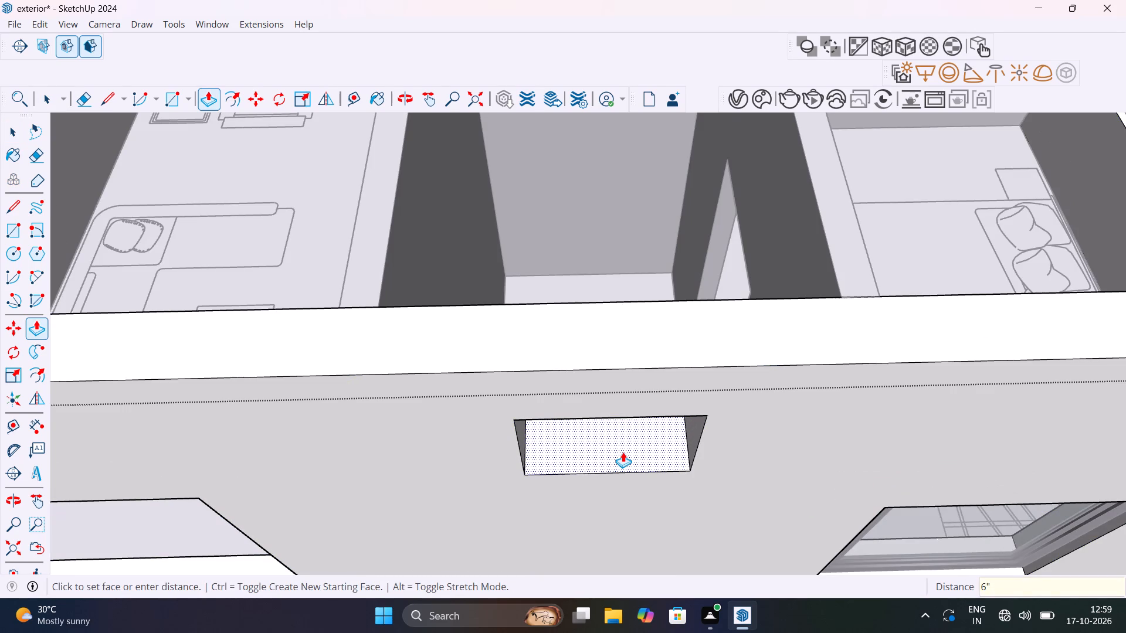
pyautogui.press('space')
pyautogui.scroll(-20, 654, 359)
pyautogui.scroll(-5, 654, 359)
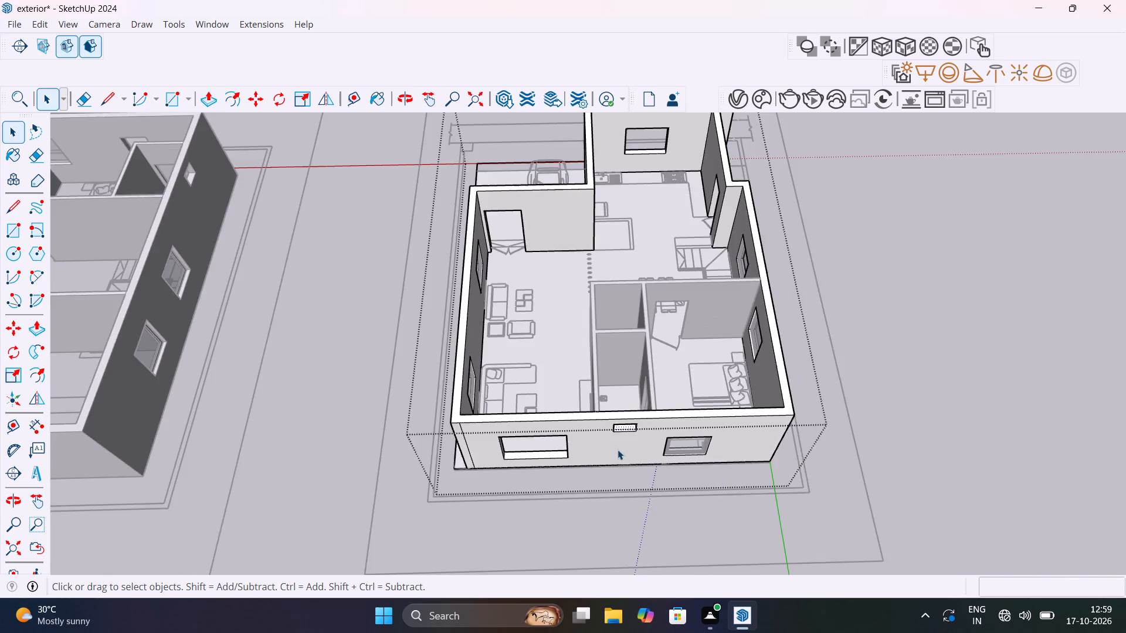
# Close the car-porch floor's wall group.
pyautogui.scroll(-4, 618, 450)
pyautogui.click(987, 409)
pyautogui.scroll(4, 791, 369)
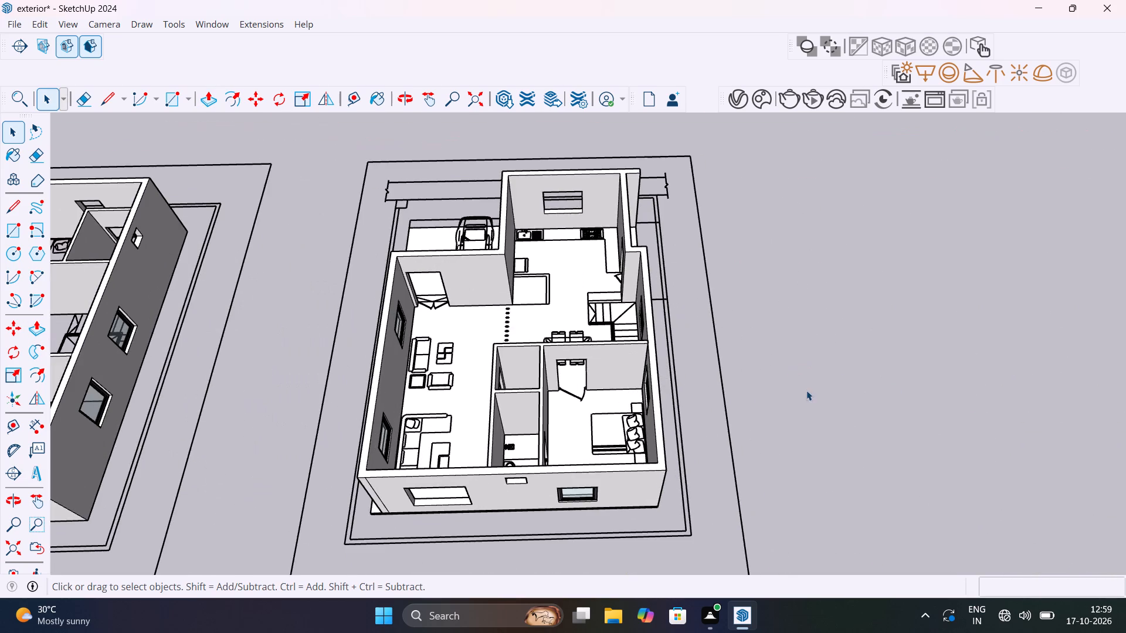
# Measure the height of the ventilator opening in the balcony floor's balcony-side outer wall without placing a dimension.
pyautogui.moveTo(643, 340); pyautogui.dragTo(277, 245, button='middle')
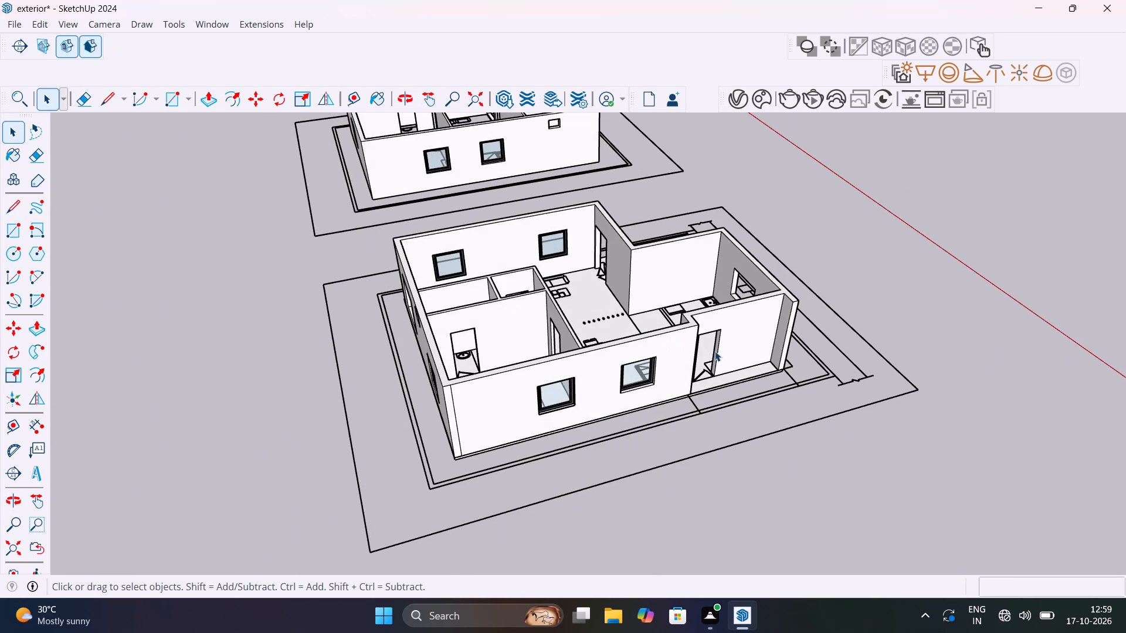
pyautogui.moveTo(708, 351); pyautogui.dragTo(508, 353, button='middle')
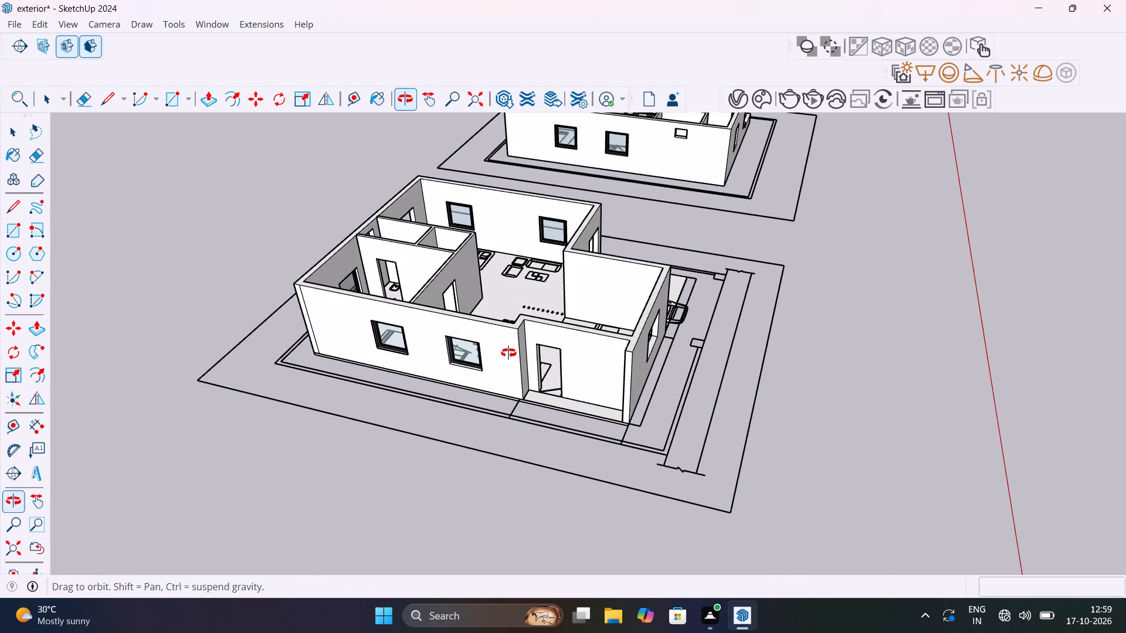
pyautogui.moveTo(508, 353); pyautogui.dragTo(703, 478, button='middle')
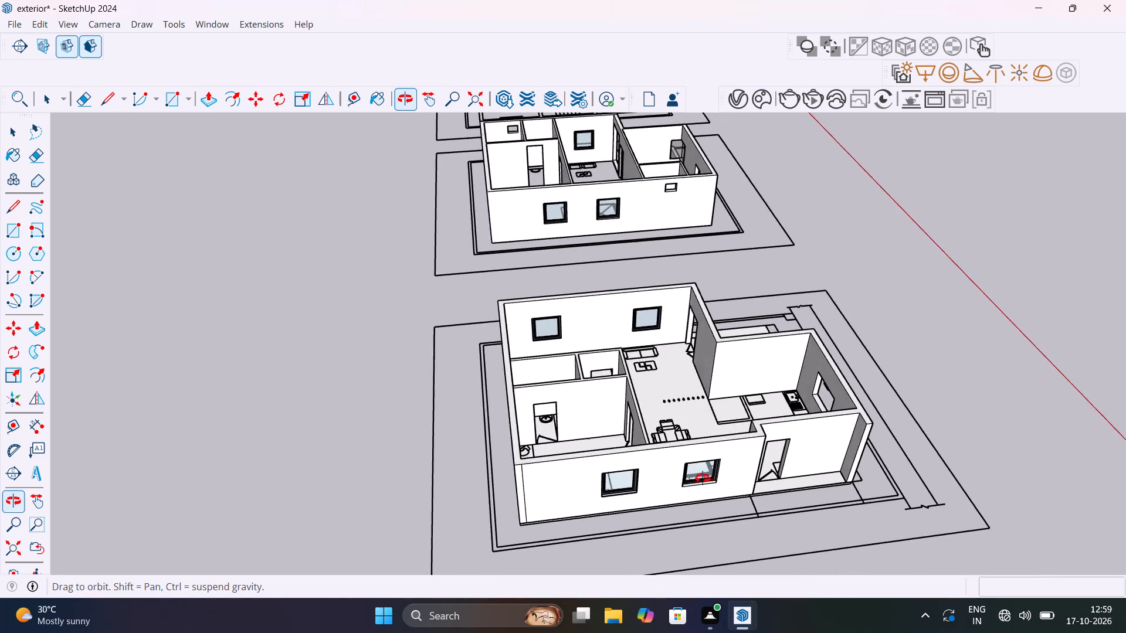
pyautogui.moveTo(703, 478); pyautogui.dragTo(909, 409, button='middle')
pyautogui.scroll(6, 596, 165)
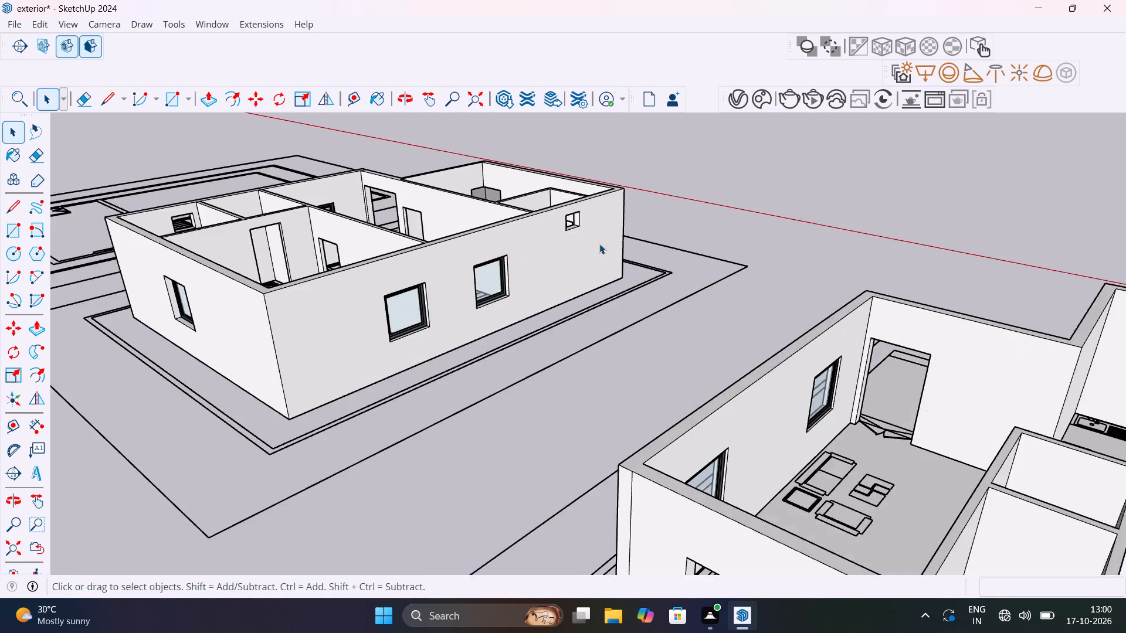
pyautogui.scroll(3, 599, 244)
pyautogui.keyDown('shift'); pyautogui.moveTo(532, 257); pyautogui.dragTo(937, 281, button='middle'); pyautogui.keyUp('shift')
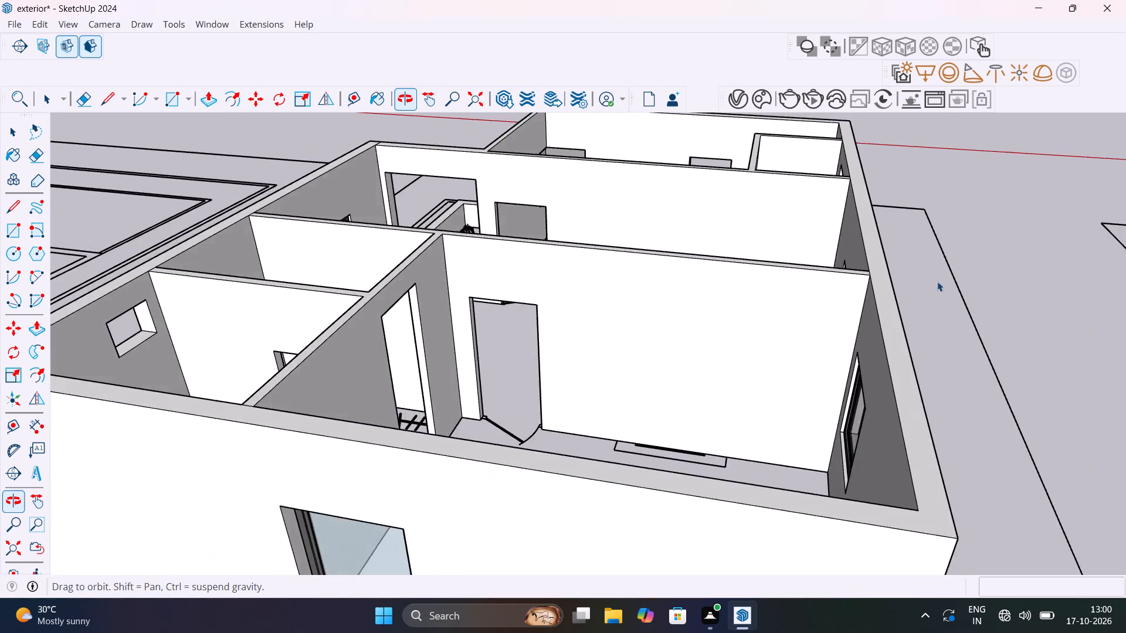
pyautogui.scroll(-6, 918, 299)
pyautogui.moveTo(839, 385); pyautogui.dragTo(1043, 402, button='middle')
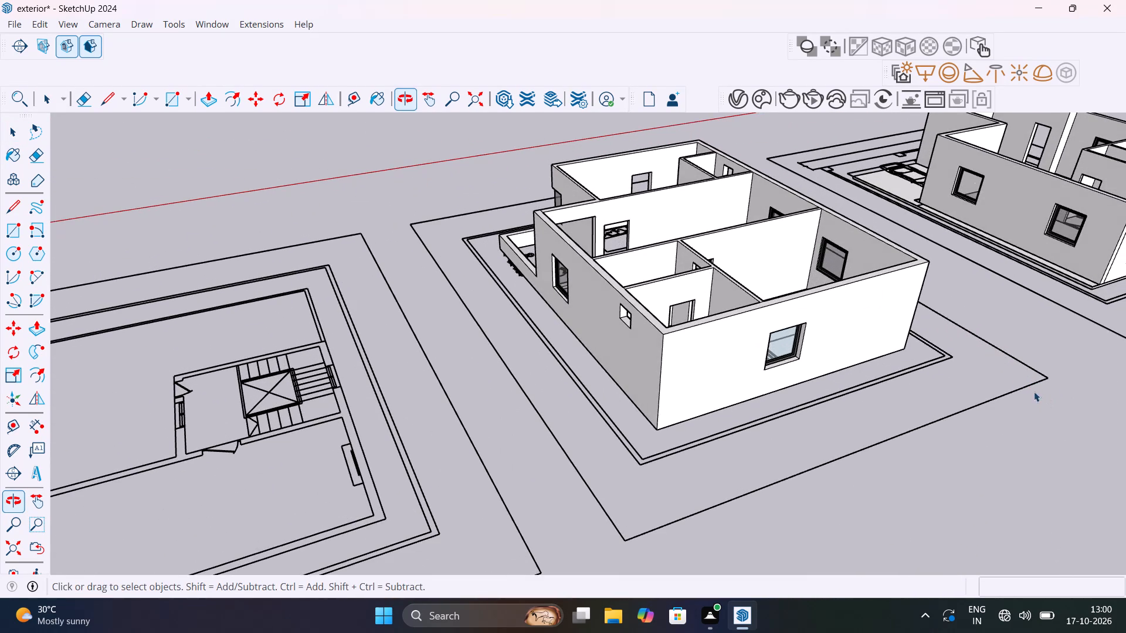
pyautogui.scroll(10, 614, 315)
pyautogui.moveTo(663, 342); pyautogui.dragTo(734, 365, button='middle')
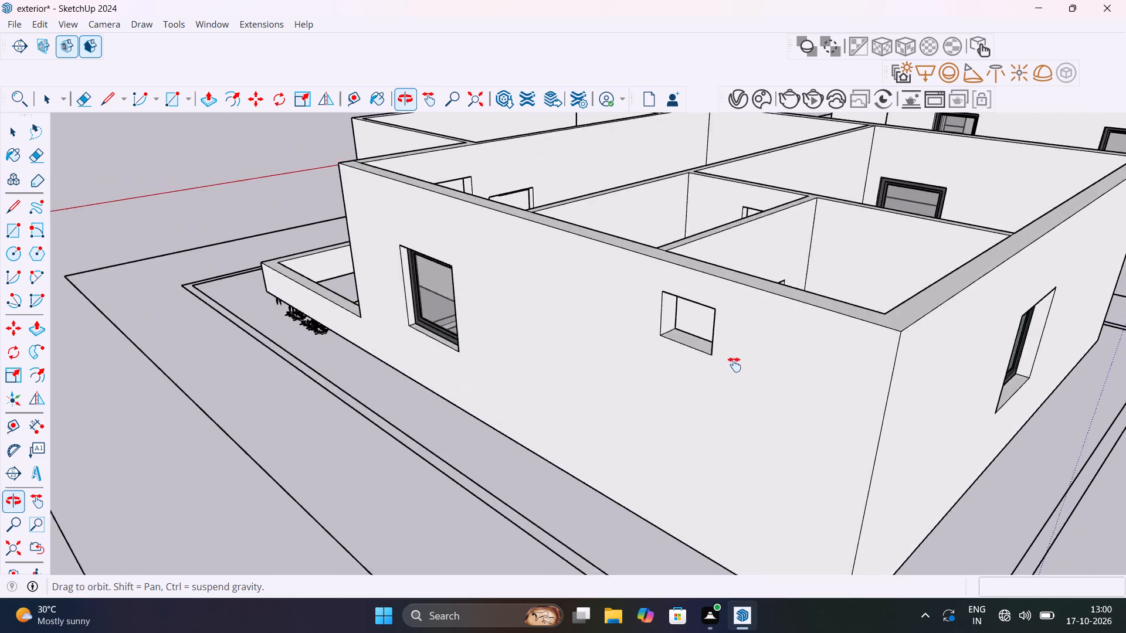
pyautogui.moveTo(734, 365); pyautogui.dragTo(805, 337, button='middle')
pyautogui.scroll(1, 805, 337)
pyautogui.click(37, 426)
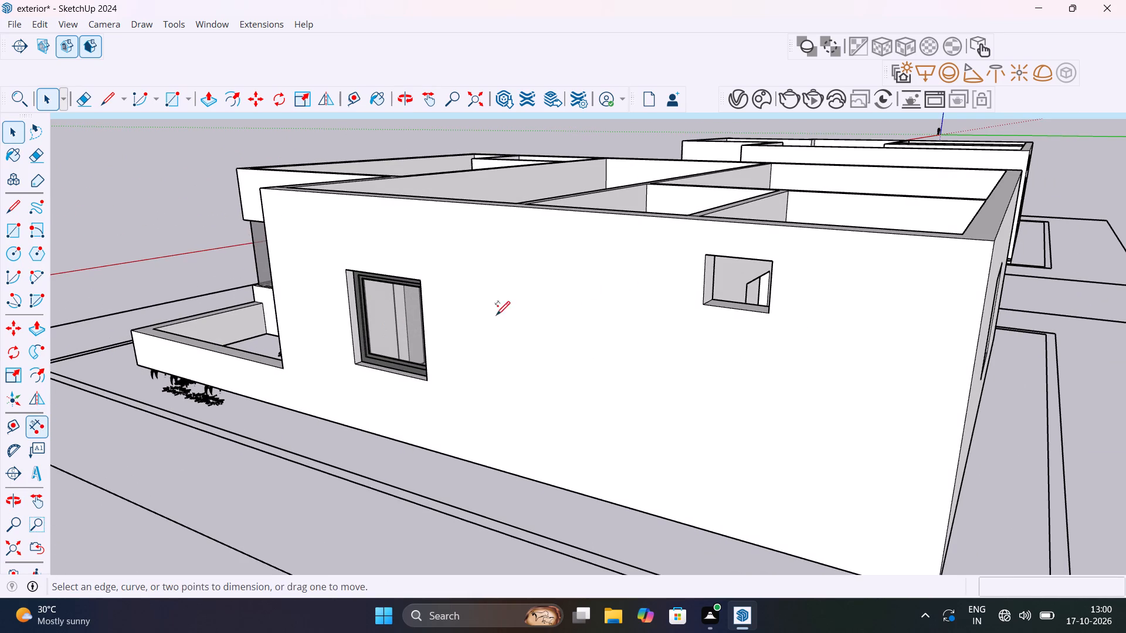
pyautogui.click(769, 263)
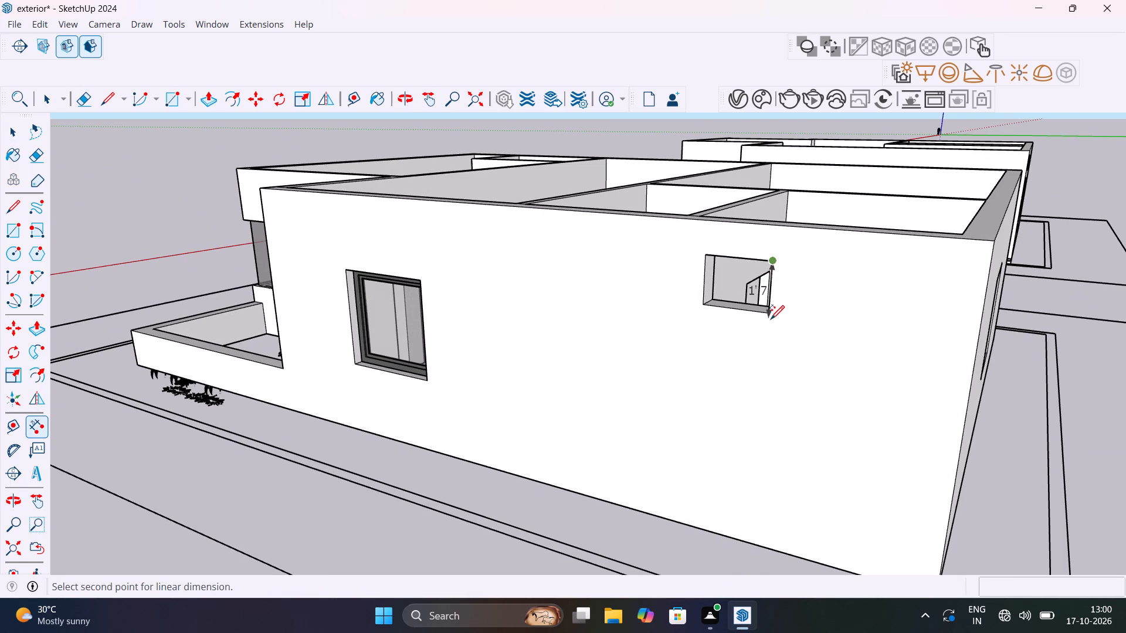
pyautogui.scroll(7, 771, 316)
pyautogui.click(767, 307)
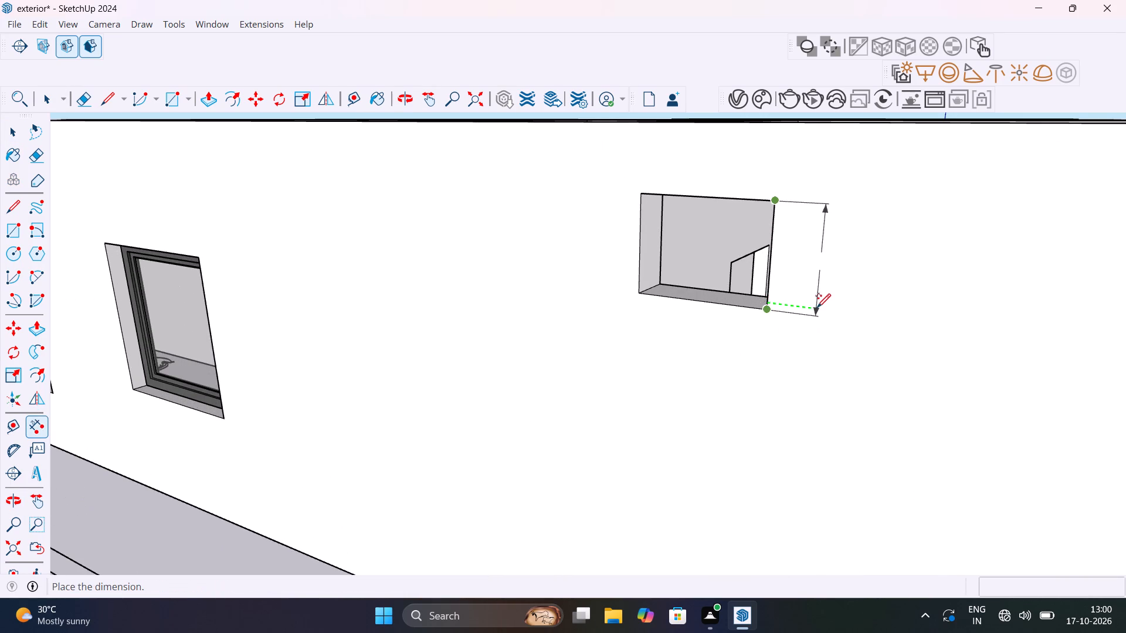
pyautogui.press('Escape')
# Check the height of the small ventilator opening in the balcony floor's outer wall that has two framed windows.
pyautogui.scroll(-11, 734, 279)
pyautogui.keyDown('shift'); pyautogui.moveTo(802, 301); pyautogui.dragTo(547, 461, button='middle'); pyautogui.keyUp('shift')
pyautogui.moveTo(684, 222); pyautogui.dragTo(299, 205, button='middle')
pyautogui.moveTo(694, 240); pyautogui.dragTo(544, 282, button='middle')
pyautogui.scroll(5, 717, 266)
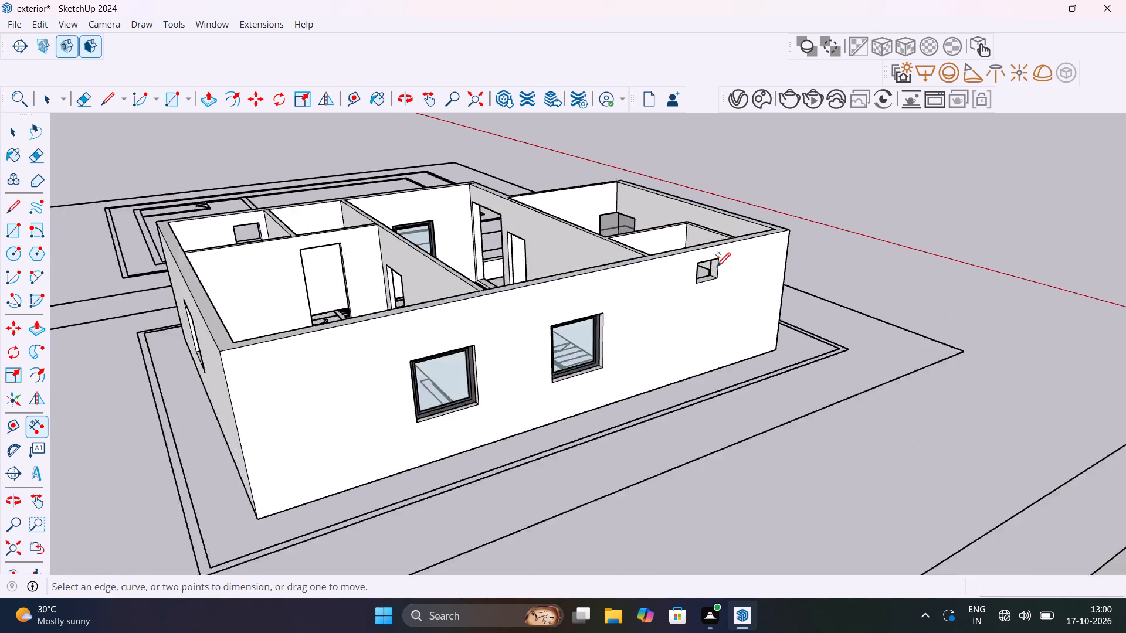
pyautogui.scroll(8, 717, 266)
pyautogui.click(723, 249)
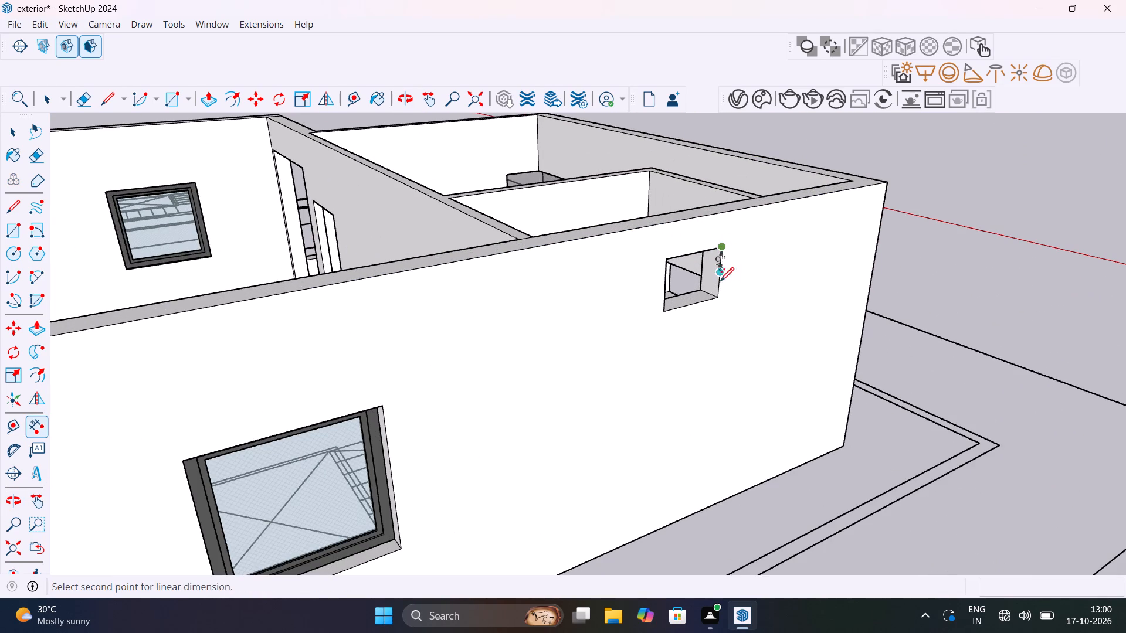
pyautogui.press('Escape')
# Check the height of the car-porch floor's ventilator opening between the large opening and the framed window.
pyautogui.scroll(-11, 776, 285)
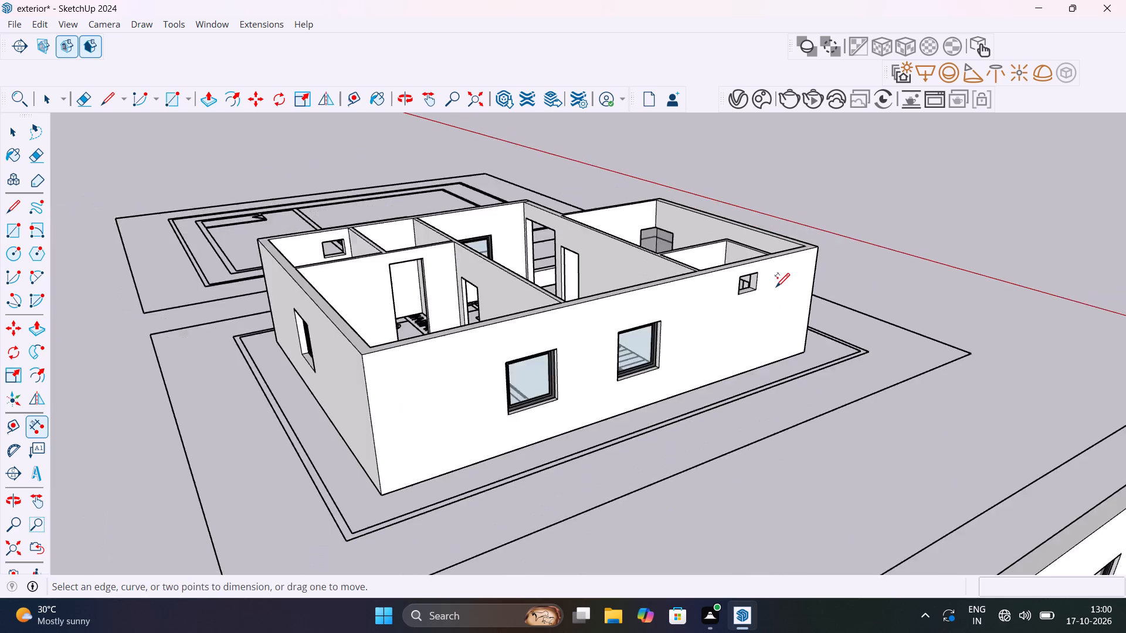
pyautogui.scroll(-8, 776, 286)
pyautogui.keyDown('shift'); pyautogui.moveTo(846, 420); pyautogui.dragTo(749, 268, button='middle'); pyautogui.keyUp('shift')
pyautogui.scroll(1, 749, 268)
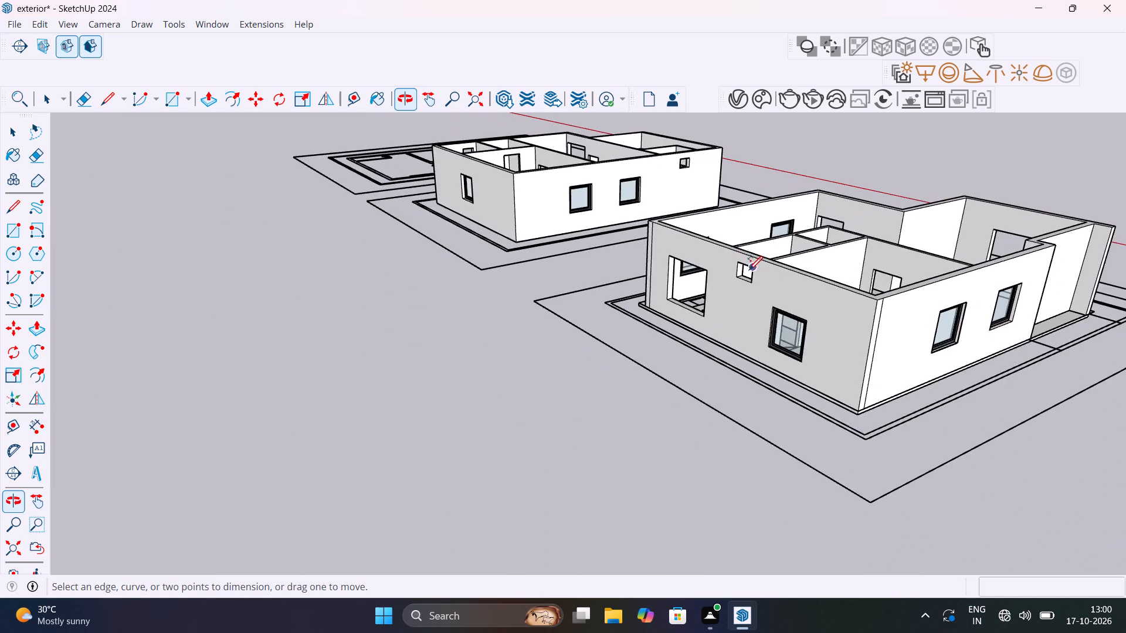
pyautogui.scroll(9, 750, 270)
pyautogui.click(755, 266)
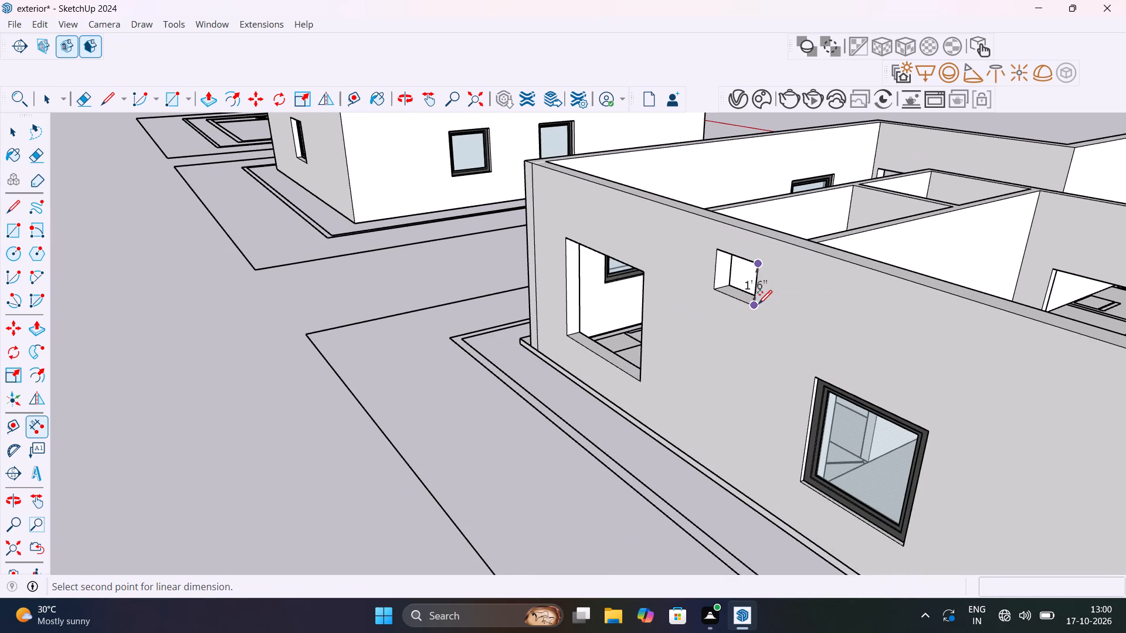
pyautogui.press('Escape')
# Look over the car-porch and balcony floor models from several sides, examining the window openings in their outer walls.
pyautogui.scroll(-12, 766, 297)
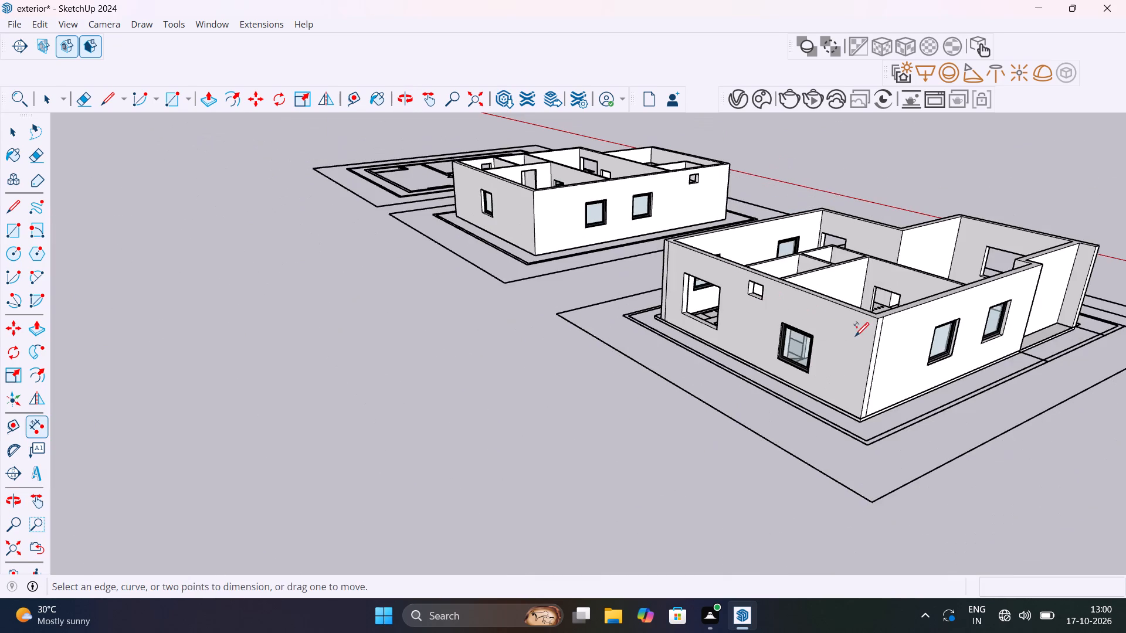
pyautogui.moveTo(855, 335); pyautogui.dragTo(350, 333, button='middle')
pyautogui.moveTo(716, 281); pyautogui.dragTo(530, 302, button='middle')
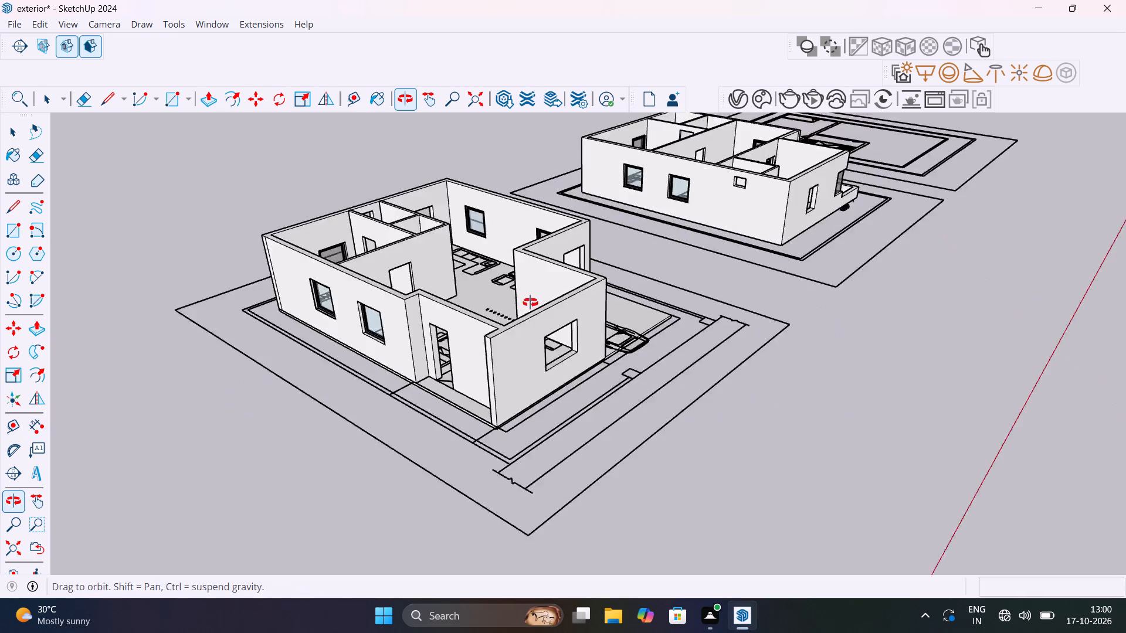
pyautogui.moveTo(530, 302); pyautogui.dragTo(648, 332, button='middle')
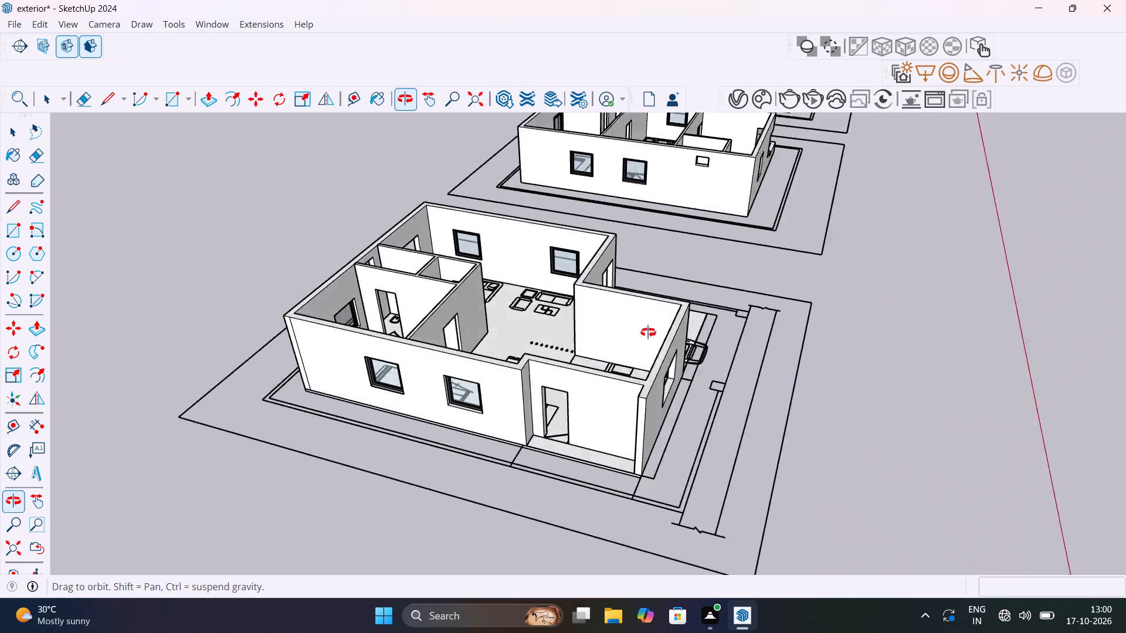
pyautogui.moveTo(648, 332); pyautogui.dragTo(941, 274, button='middle')
pyautogui.press('space')
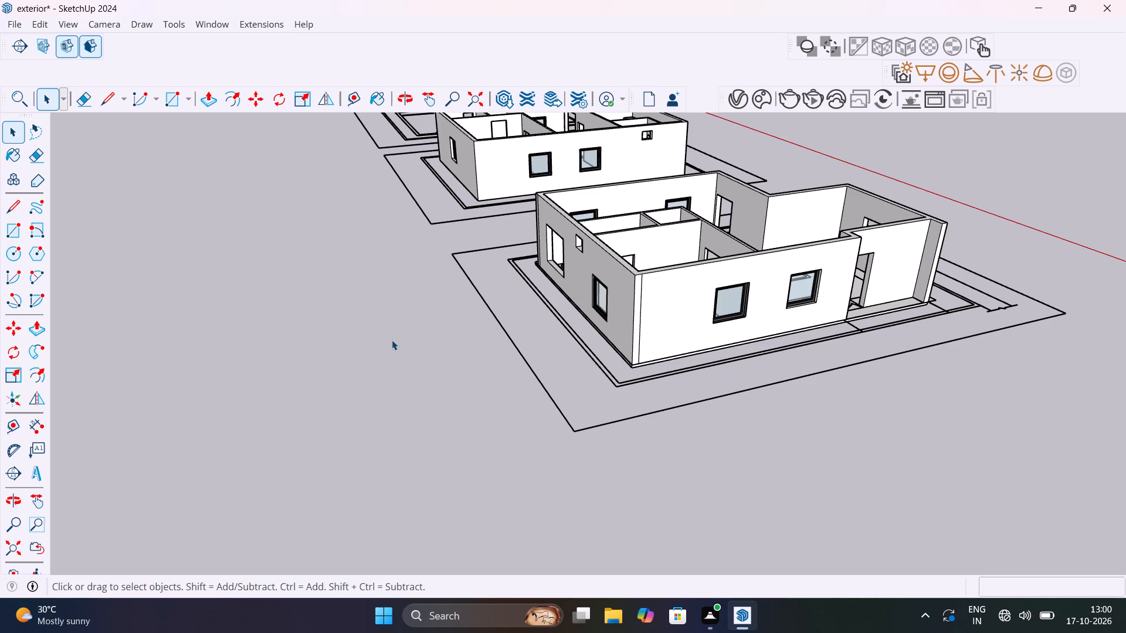
pyautogui.scroll(-6, 616, 253)
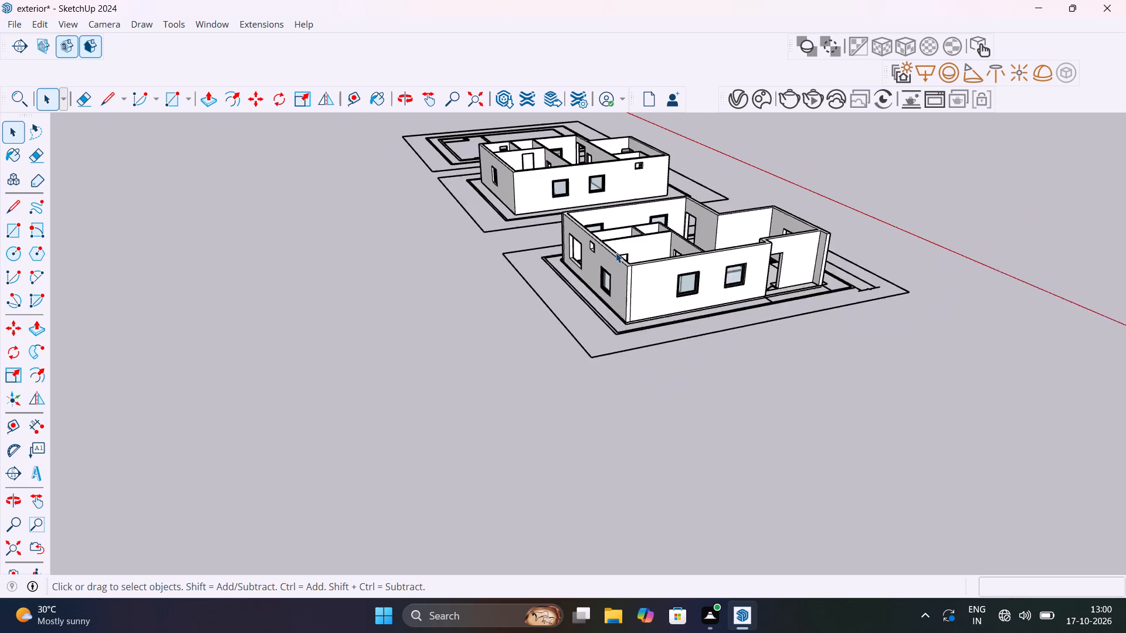
pyautogui.scroll(-5, 616, 253)
pyautogui.moveTo(646, 250); pyautogui.dragTo(483, 343, button='middle')
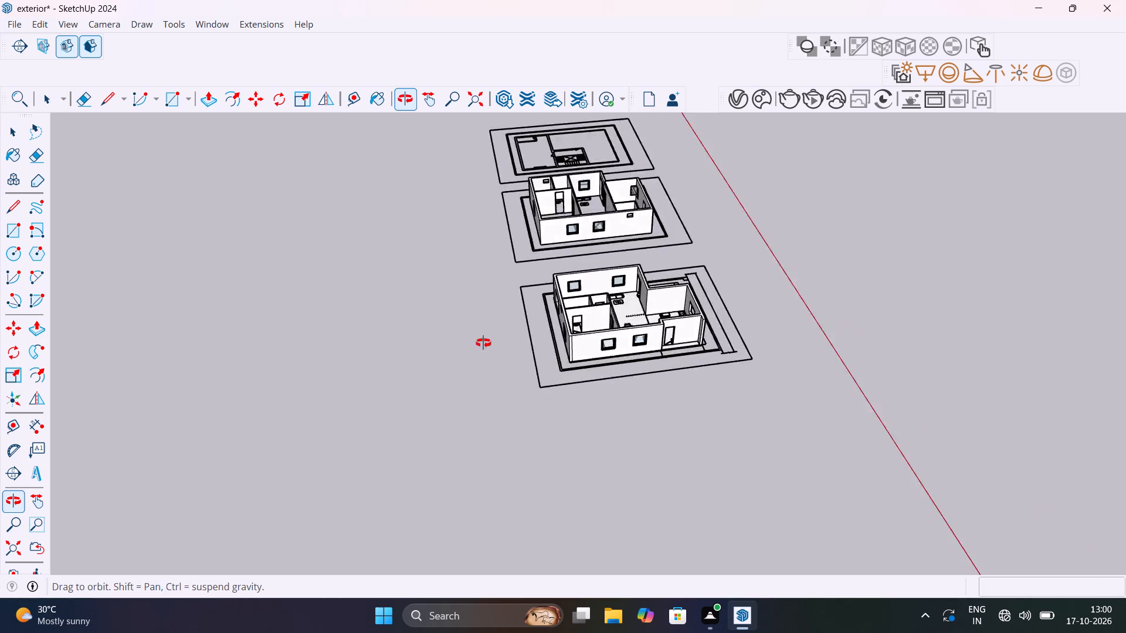
pyautogui.moveTo(483, 343); pyautogui.dragTo(383, 314, button='middle')
pyautogui.scroll(11, 704, 220)
pyautogui.scroll(1, 738, 259)
pyautogui.moveTo(738, 258); pyautogui.dragTo(408, 248, button='middle')
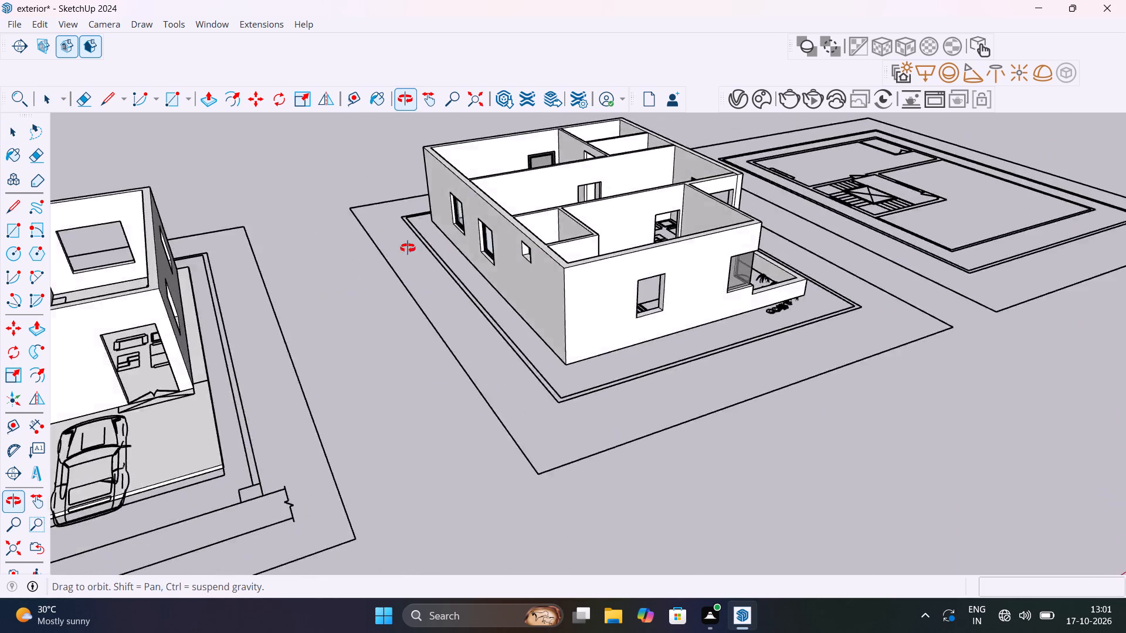
pyautogui.moveTo(408, 248); pyautogui.dragTo(381, 246, button='middle')
pyautogui.scroll(5, 584, 287)
pyautogui.moveTo(647, 332); pyautogui.dragTo(511, 222, button='middle')
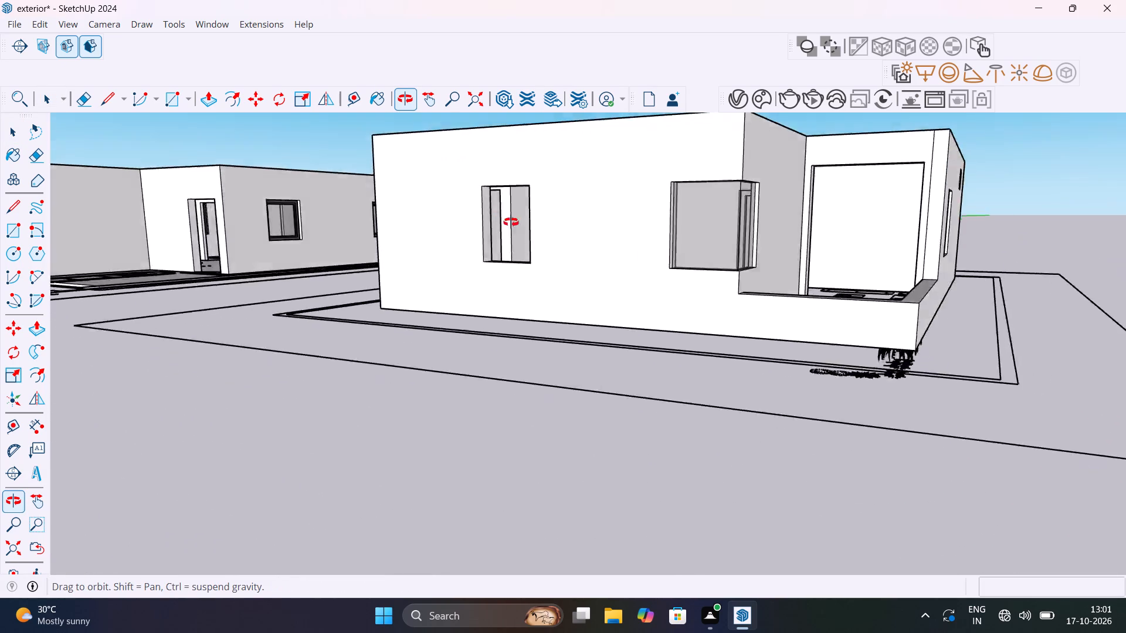
pyautogui.moveTo(511, 222); pyautogui.dragTo(621, 393, button='middle')
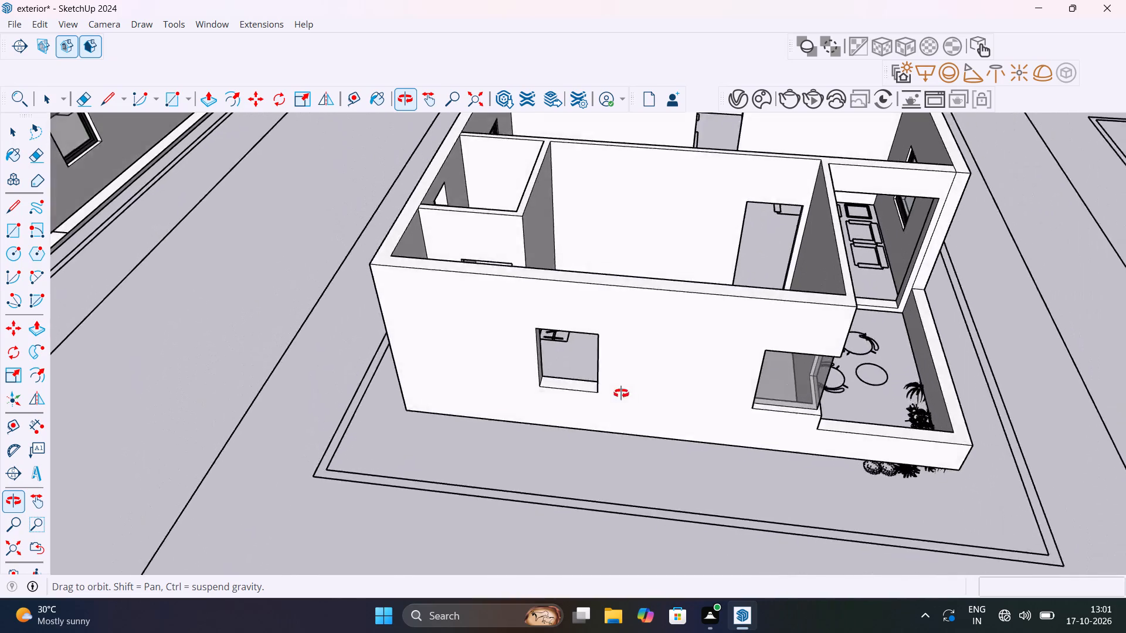
pyautogui.moveTo(621, 393); pyautogui.dragTo(686, 313, button='middle')
pyautogui.scroll(-7, 689, 315)
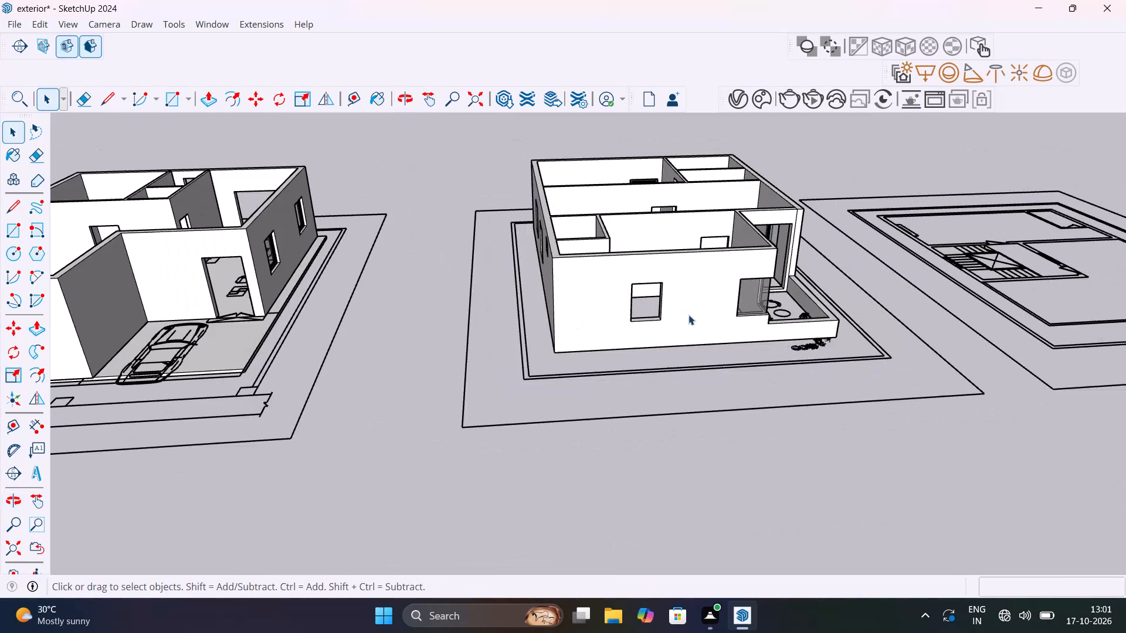
pyautogui.scroll(-6, 689, 315)
# Examine the car-porch floor's front and side openings and the unframed window opening in the balcony floor's front wall.
pyautogui.scroll(10, 343, 317)
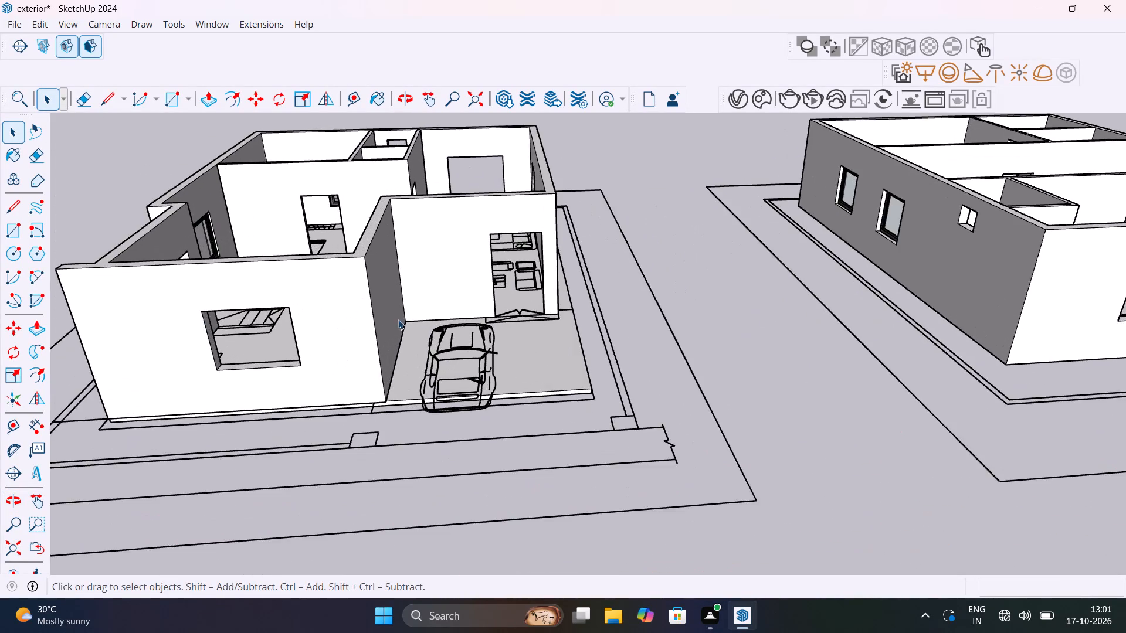
pyautogui.scroll(1, 592, 319)
pyautogui.moveTo(592, 318); pyautogui.dragTo(344, 275, button='middle')
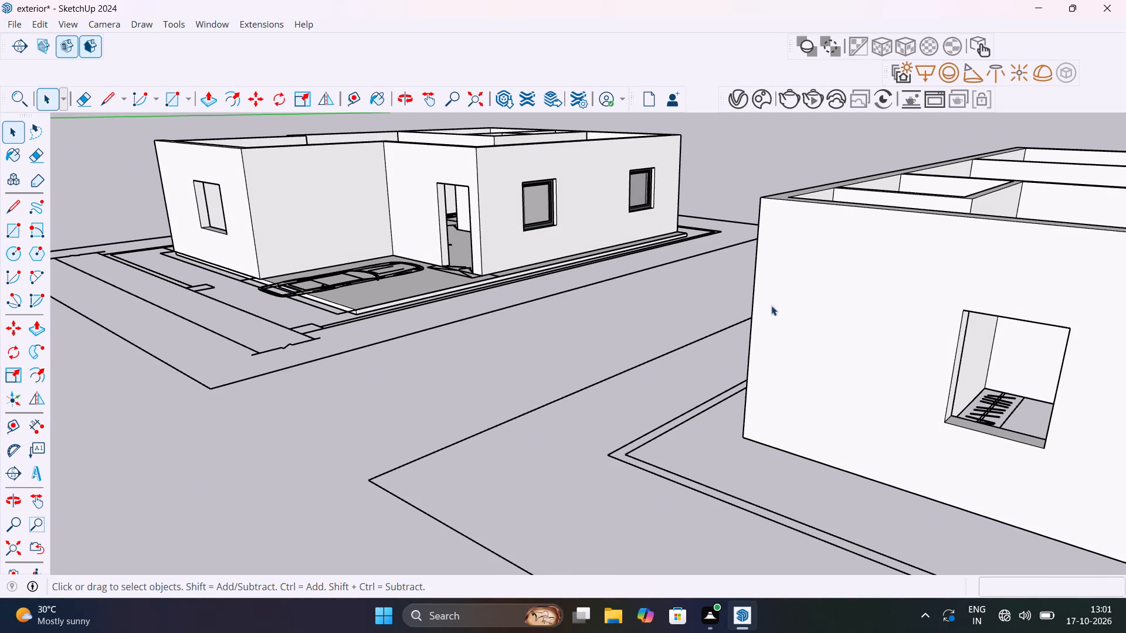
pyautogui.keyDown('shift'); pyautogui.moveTo(859, 323); pyautogui.dragTo(735, 317, button='middle'); pyautogui.keyUp('shift')
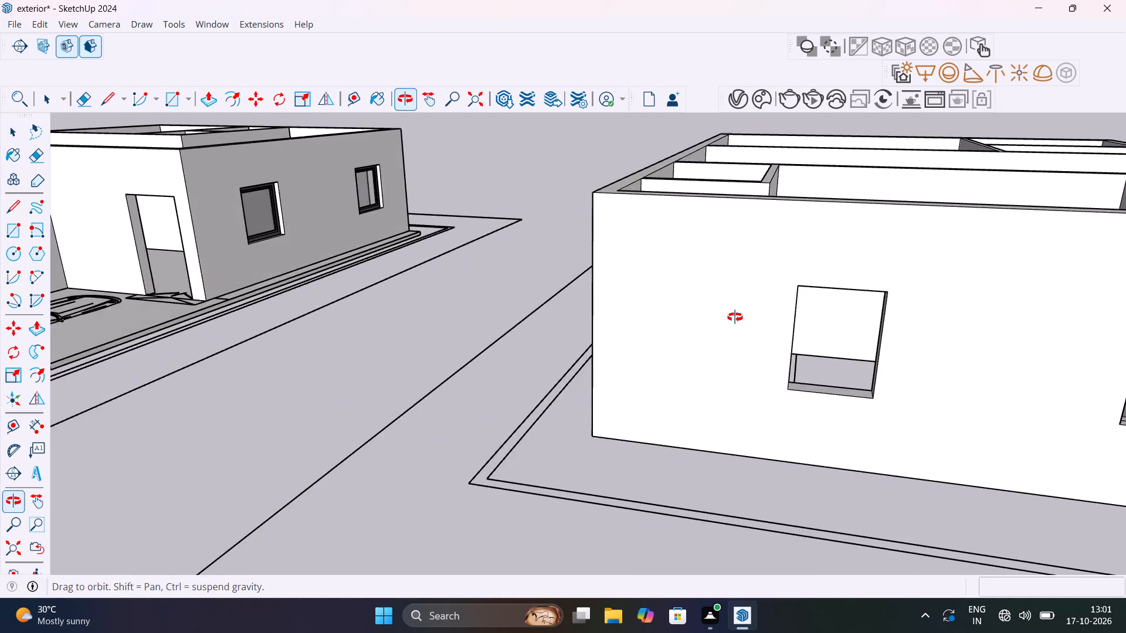
pyautogui.keyDown('shift'); pyautogui.moveTo(735, 317); pyautogui.dragTo(455, 283, button='middle'); pyautogui.keyUp('shift')
pyautogui.scroll(1, 442, 301)
pyautogui.scroll(5, 534, 284)
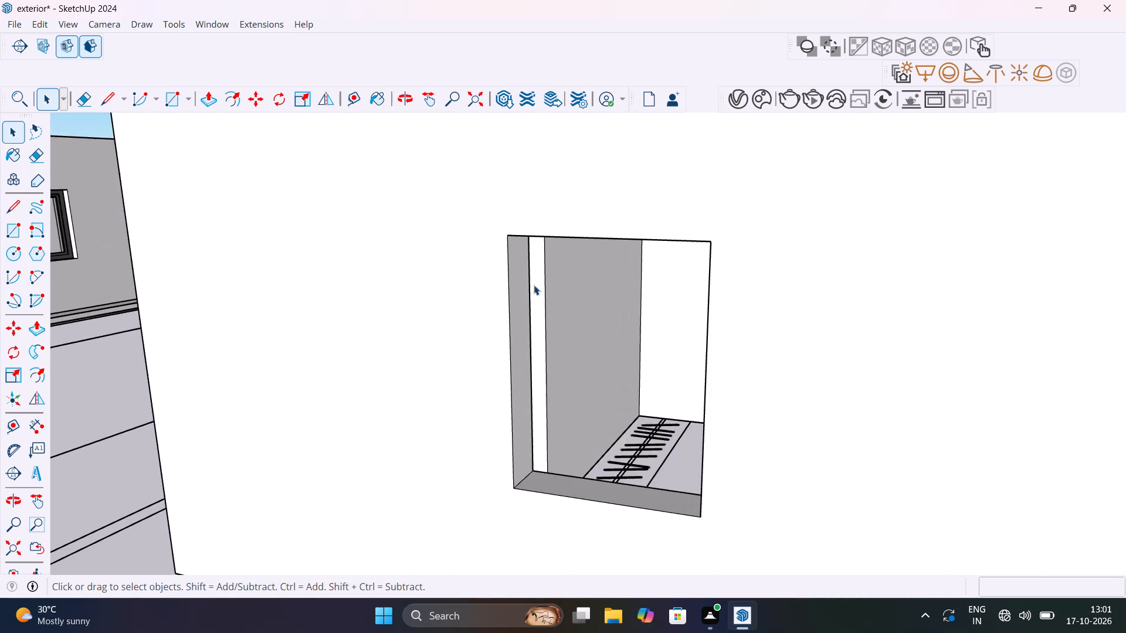
pyautogui.scroll(1, 567, 299)
pyautogui.moveTo(567, 297); pyautogui.dragTo(492, 306, button='middle')
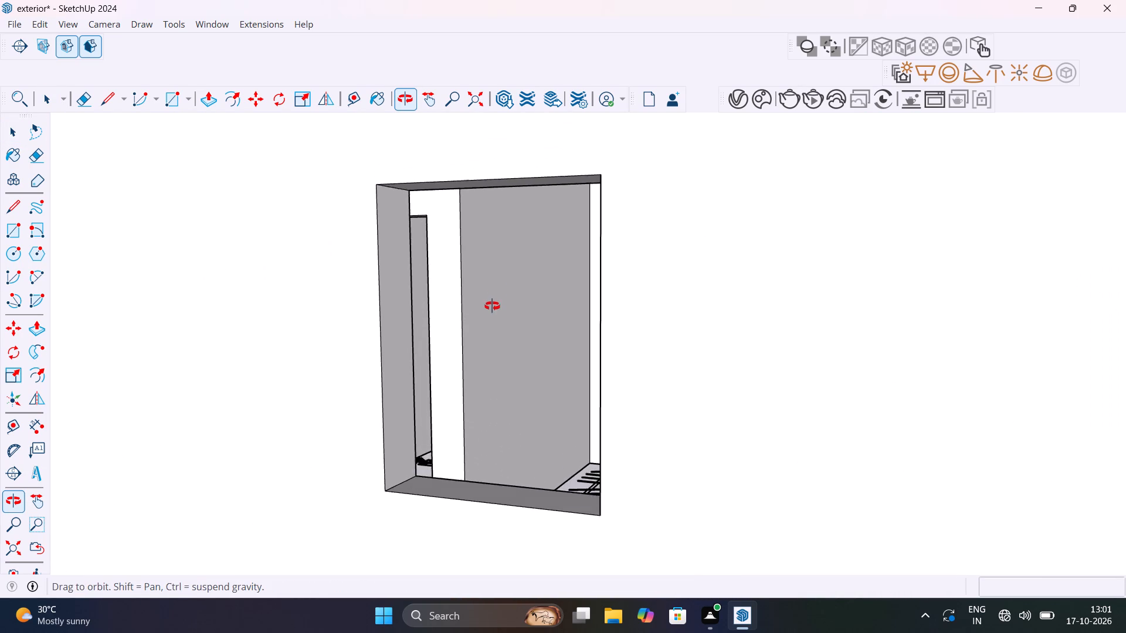
pyautogui.moveTo(492, 306); pyautogui.dragTo(456, 258, button='middle')
pyautogui.click(428, 247)
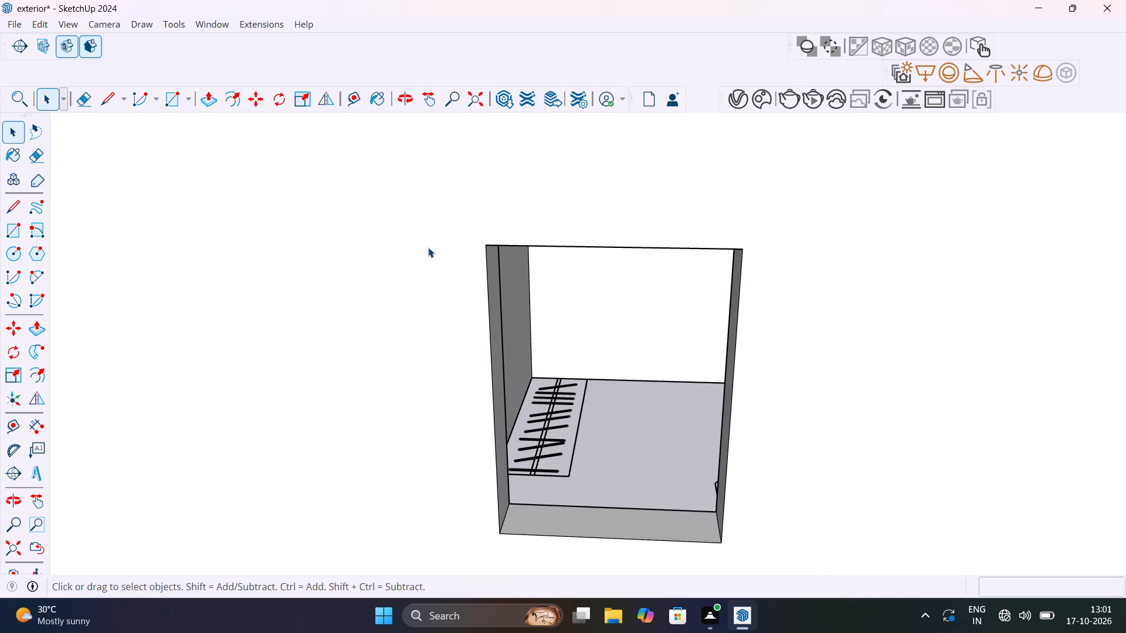
pyautogui.scroll(-14, 428, 247)
pyautogui.click(947, 171)
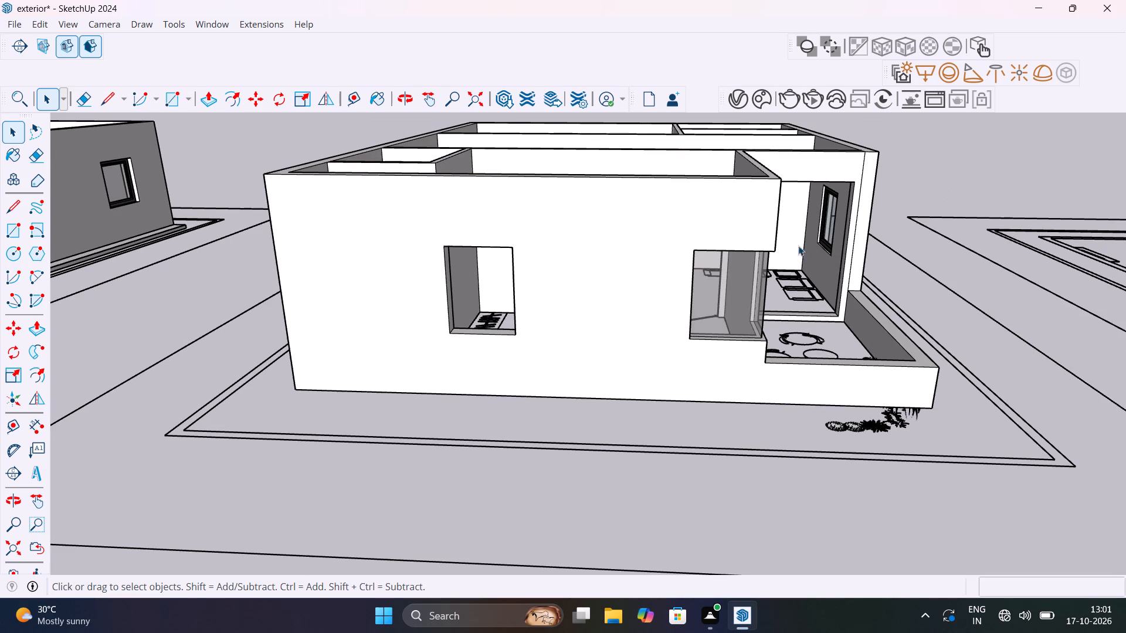
# Draw a 3' line along the middle of the sill in the balcony floor's unframed front-wall window opening.
pyautogui.scroll(9, 489, 328)
pyautogui.scroll(1, 418, 346)
pyautogui.moveTo(448, 367); pyautogui.dragTo(508, 434, button='middle')
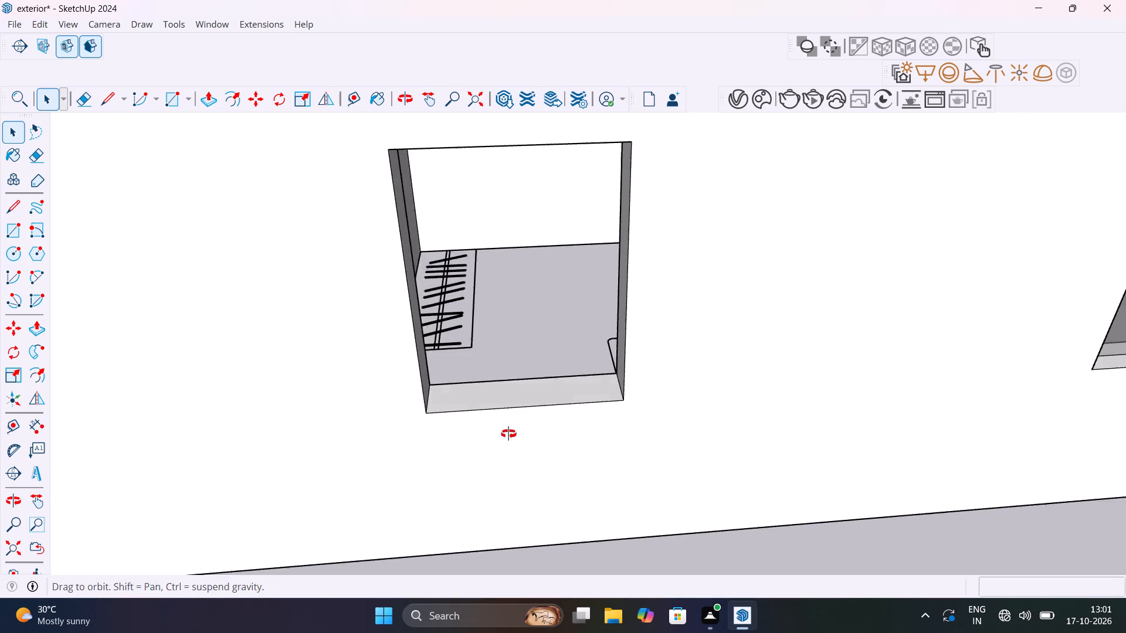
pyautogui.moveTo(508, 434); pyautogui.dragTo(513, 440, button='middle')
pyautogui.scroll(9, 480, 420)
pyautogui.press('l')
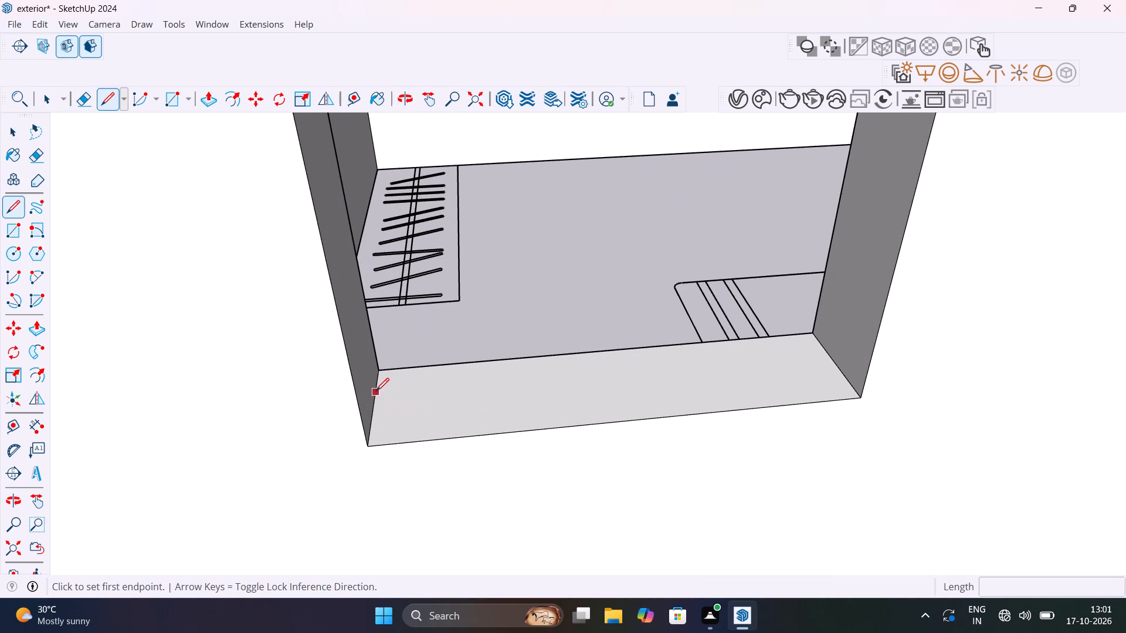
pyautogui.click(376, 404)
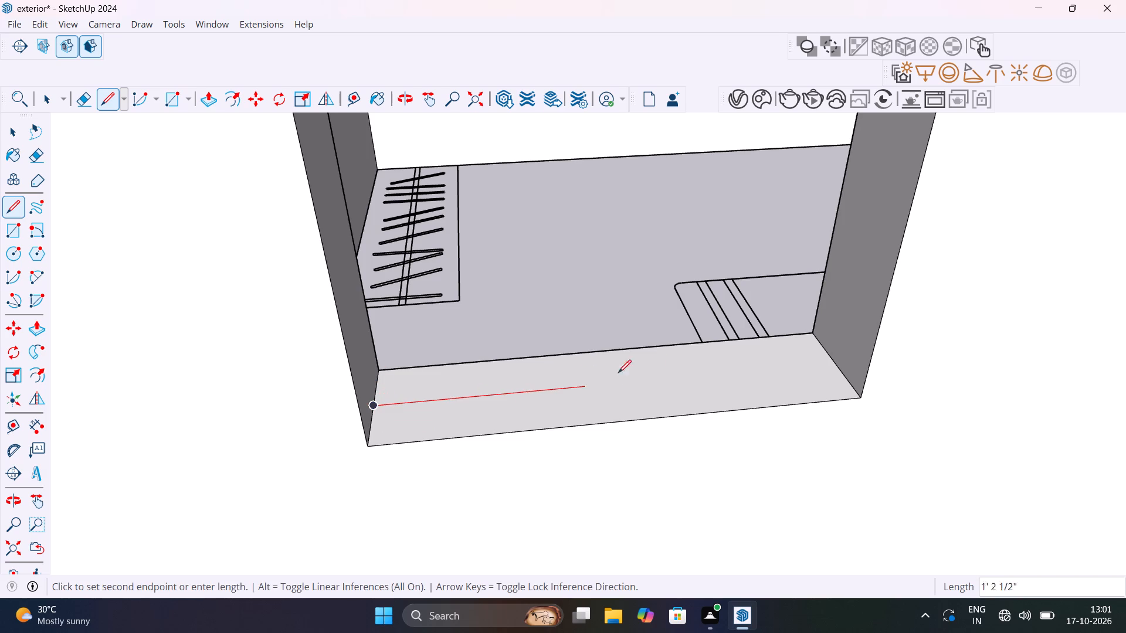
pyautogui.click(832, 366)
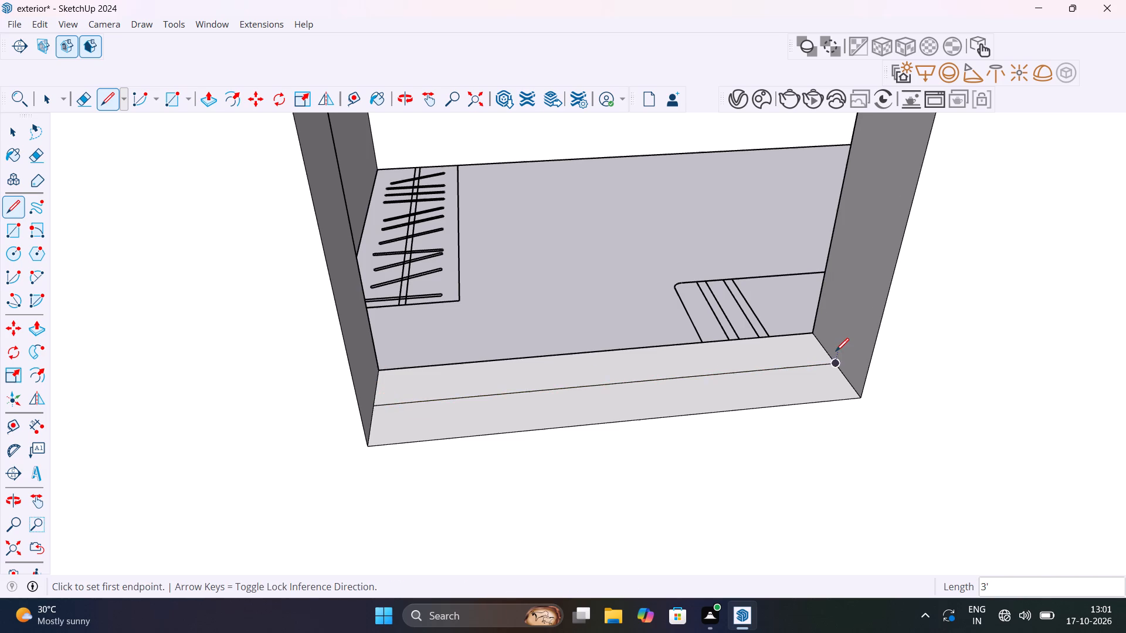
# Draw a vertical line up the middle of the window opening's balcony-side jamb, from the sill line to the head.
pyautogui.scroll(-15, 836, 350)
pyautogui.moveTo(836, 350); pyautogui.dragTo(718, 401, button='middle')
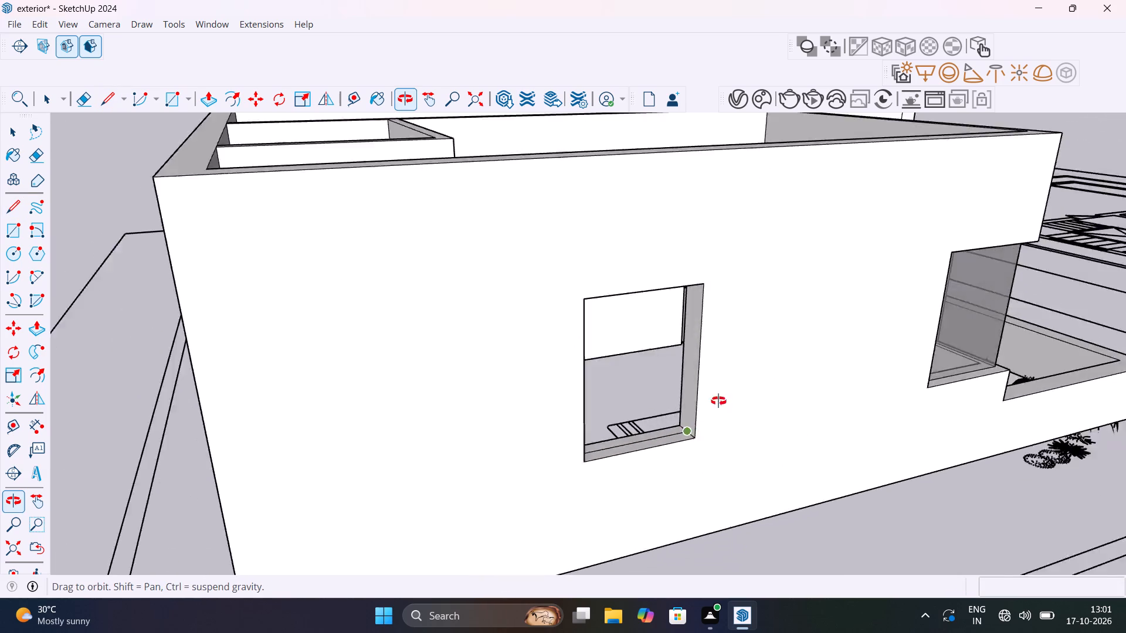
pyautogui.moveTo(718, 401); pyautogui.dragTo(763, 295, button='middle')
pyautogui.scroll(2, 727, 202)
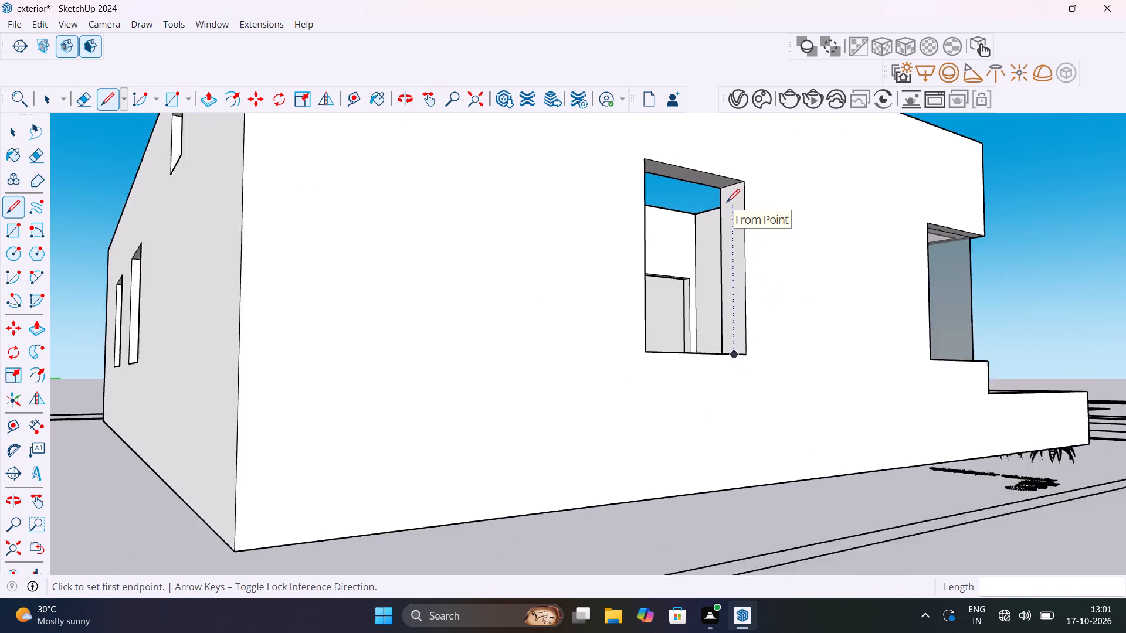
pyautogui.scroll(3, 727, 202)
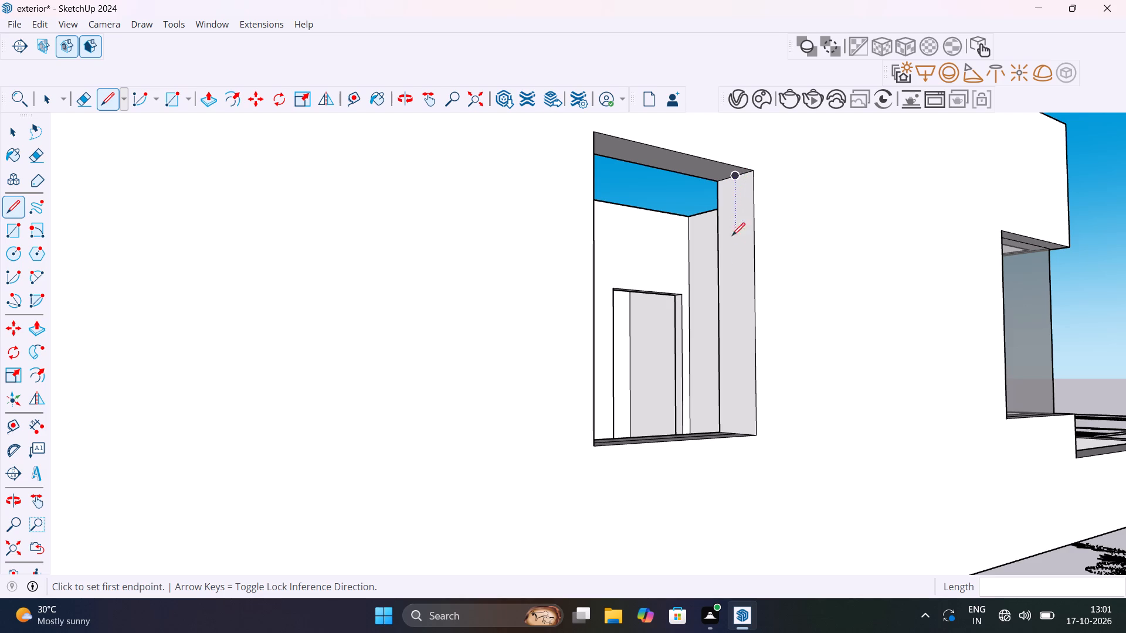
pyautogui.moveTo(737, 354); pyautogui.dragTo(756, 470, button='middle')
pyautogui.scroll(1, 756, 470)
pyautogui.click(740, 529)
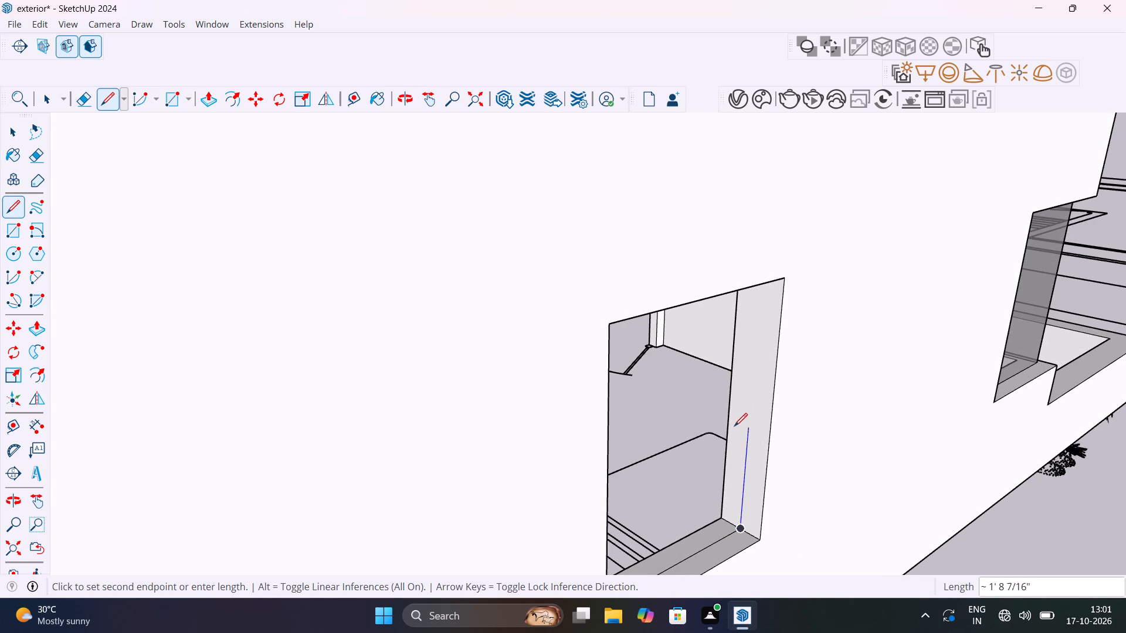
pyautogui.moveTo(764, 297); pyautogui.dragTo(724, 434, button='middle')
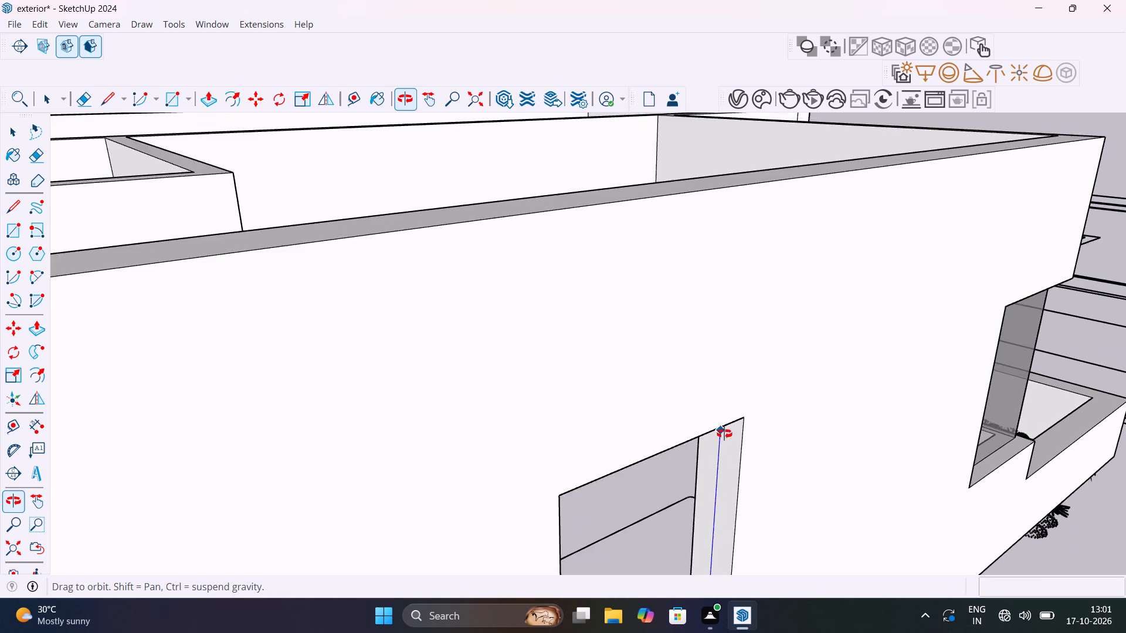
pyautogui.moveTo(724, 434); pyautogui.dragTo(773, 318, button='middle')
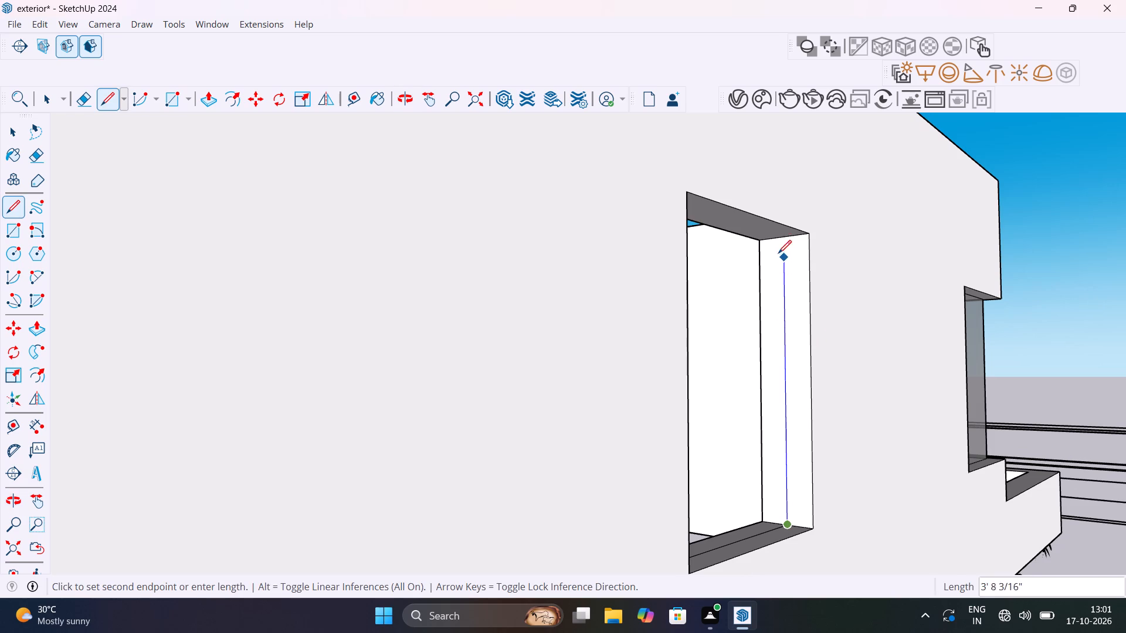
pyautogui.click(781, 239)
# Draw a 3' line along the middle of the window opening's head, starting from the balcony-side jamb line.
pyautogui.scroll(-7, 781, 239)
pyautogui.moveTo(781, 239); pyautogui.dragTo(724, 236, button='middle')
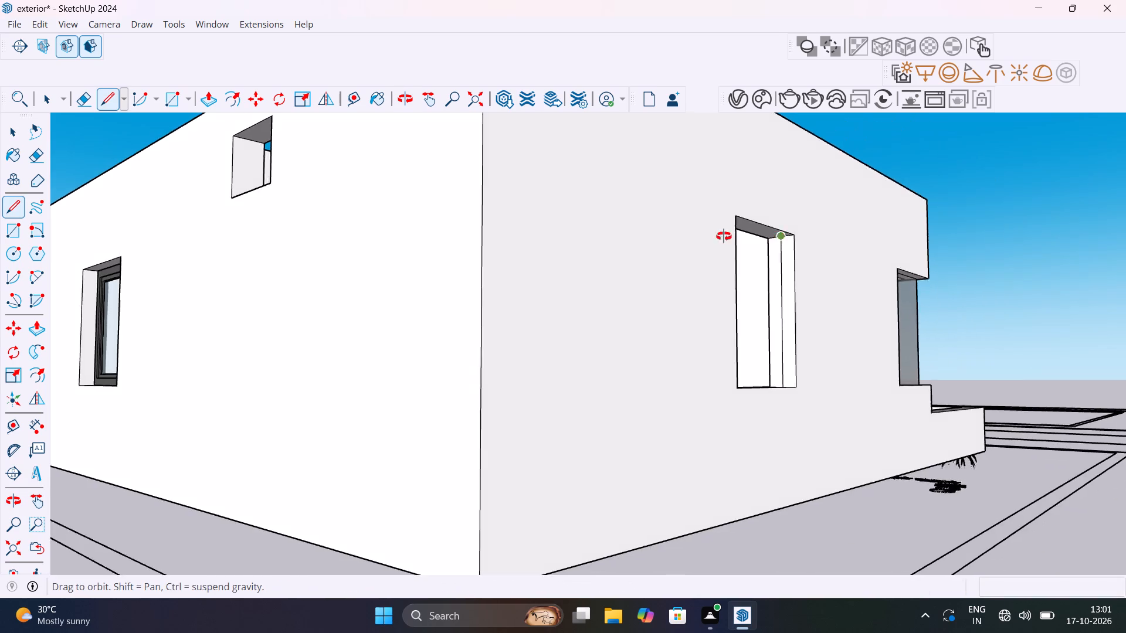
pyautogui.moveTo(724, 236); pyautogui.dragTo(616, 237, button='middle')
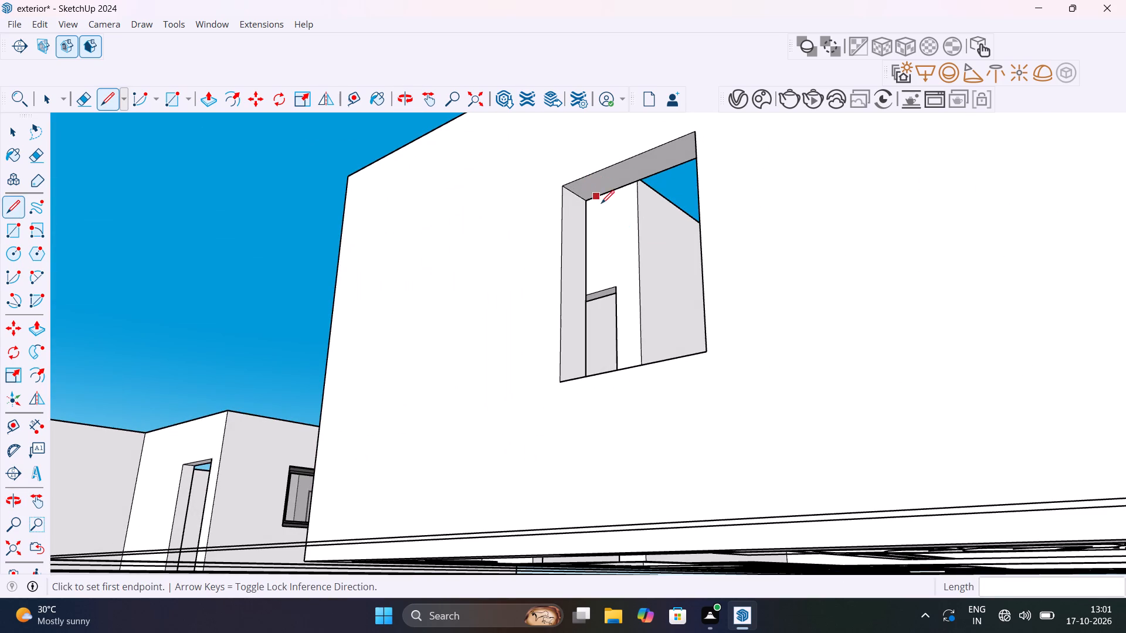
pyautogui.moveTo(616, 206); pyautogui.dragTo(666, 211, button='middle')
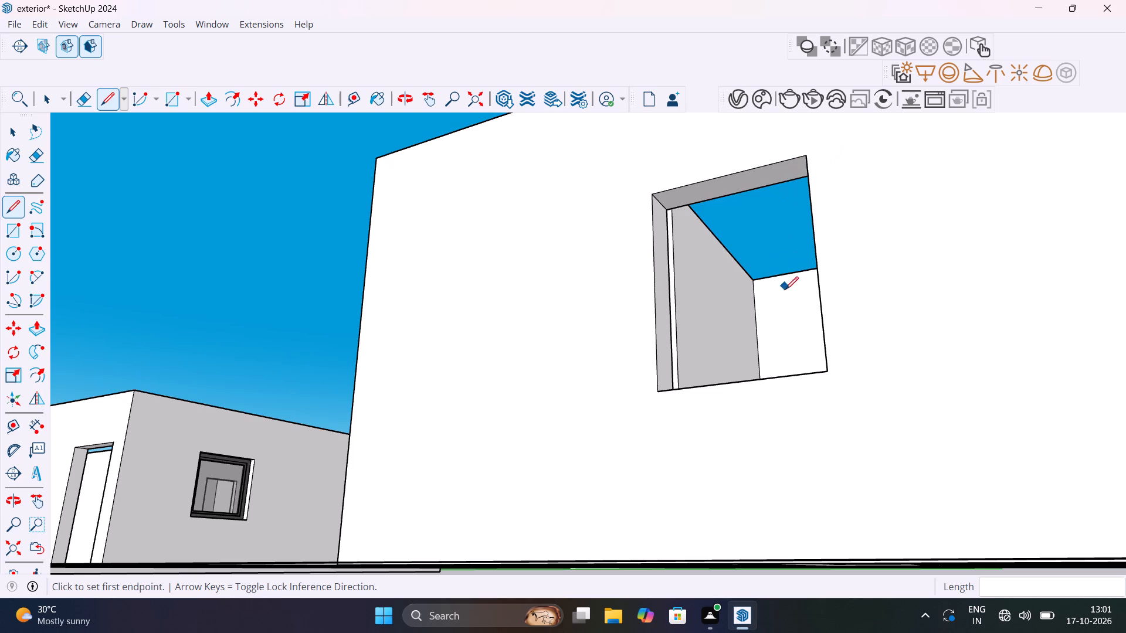
pyautogui.press('Escape')
pyautogui.moveTo(775, 205); pyautogui.dragTo(880, 239, button='middle')
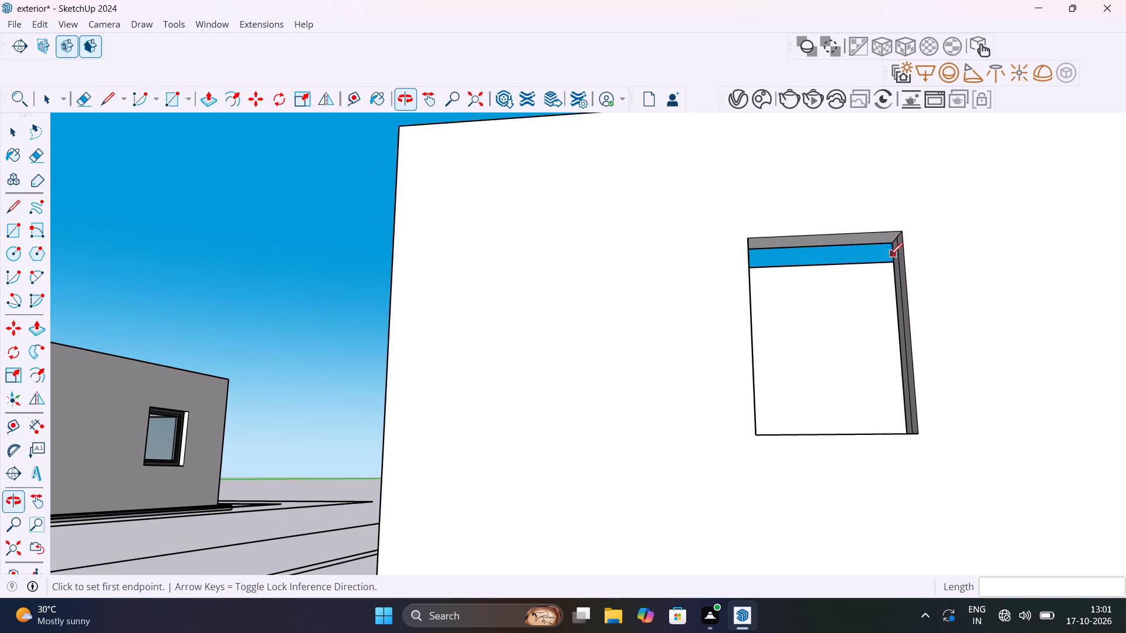
pyautogui.scroll(11, 894, 238)
pyautogui.moveTo(900, 247); pyautogui.dragTo(948, 219, button='middle')
pyautogui.scroll(1, 948, 219)
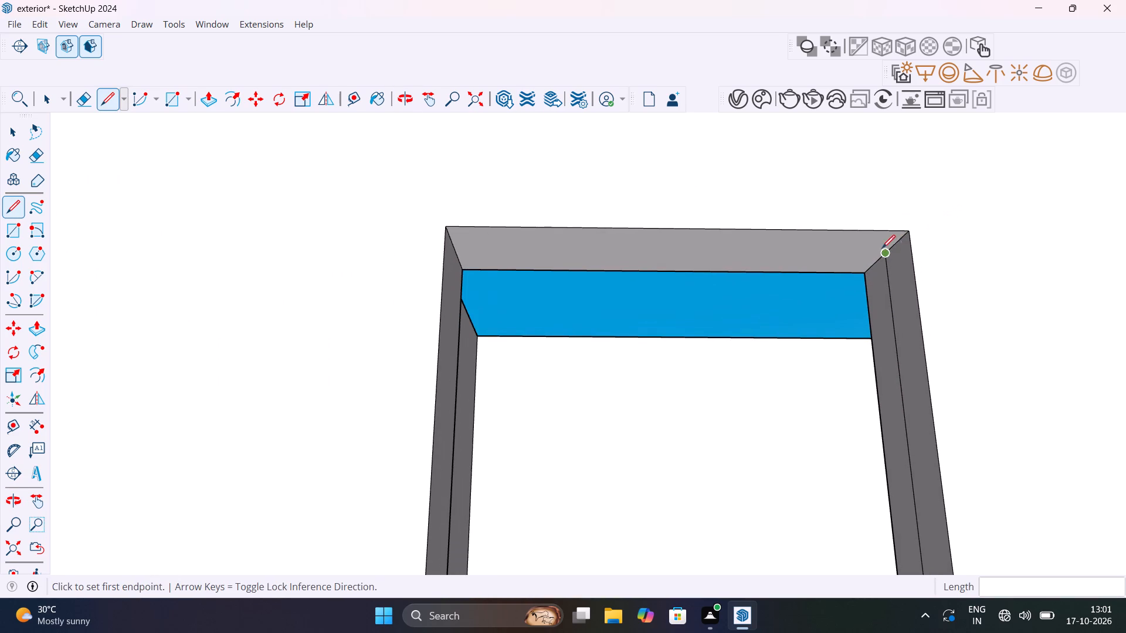
pyautogui.click(884, 256)
pyautogui.scroll(-12, 730, 241)
pyautogui.moveTo(726, 247); pyautogui.dragTo(695, 245, button='middle')
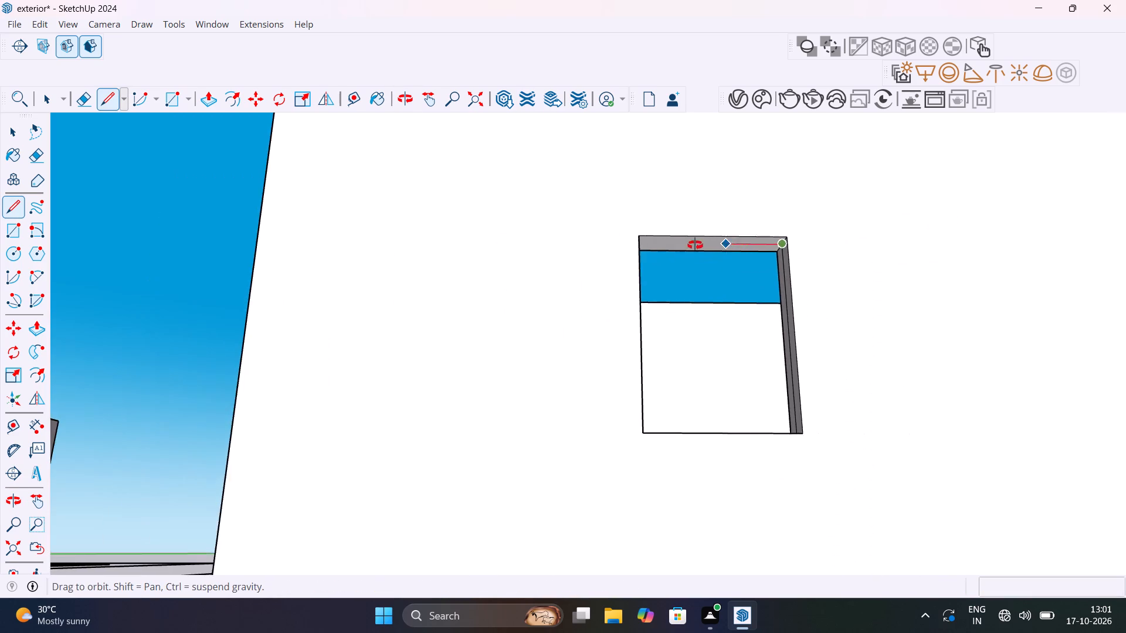
pyautogui.moveTo(695, 245); pyautogui.dragTo(559, 249, button='middle')
pyautogui.scroll(5, 468, 256)
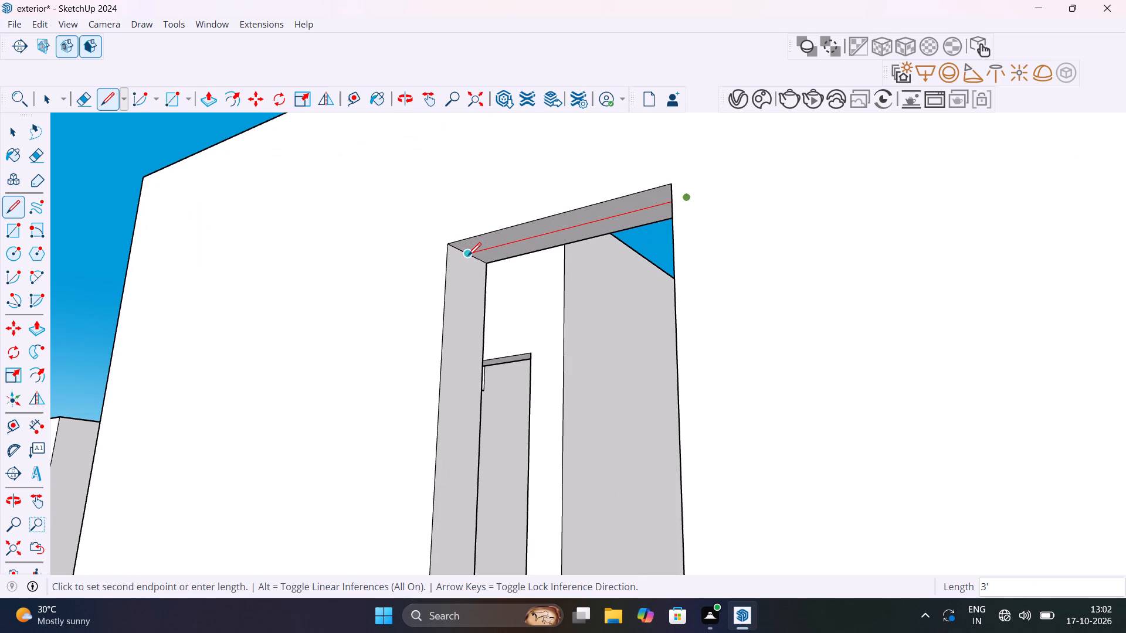
pyautogui.click(468, 256)
# Draw a 4' vertical line down the middle of the jamb farther from the balcony, joining the head and sill lines.
pyautogui.scroll(-11, 453, 293)
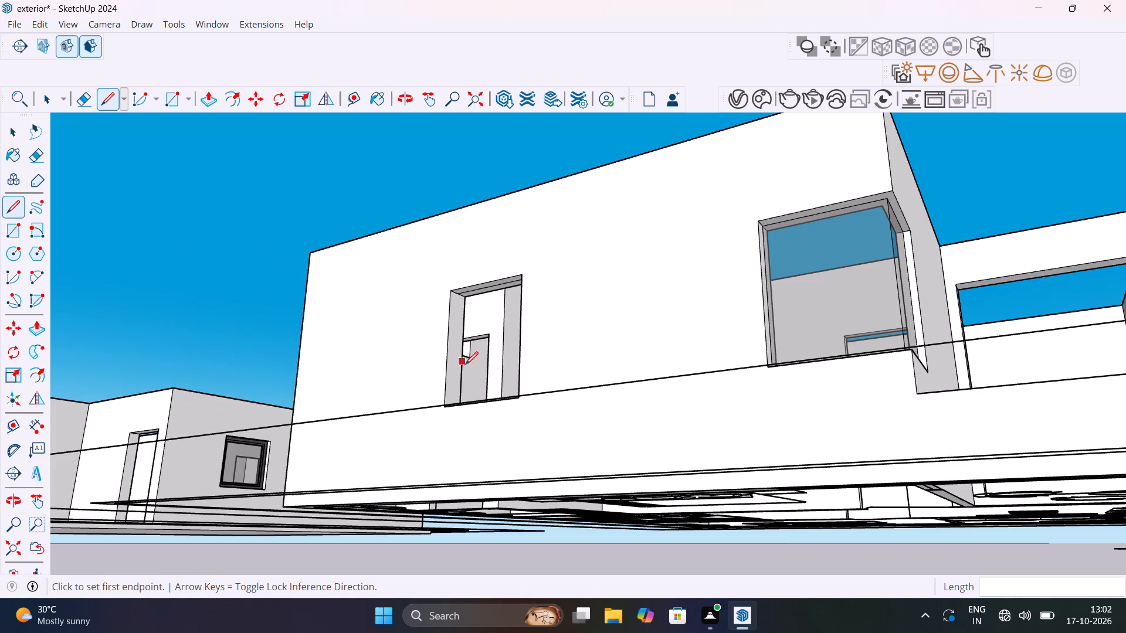
pyautogui.moveTo(479, 381); pyautogui.dragTo(615, 349, button='middle')
pyautogui.scroll(5, 668, 264)
pyautogui.press('Escape')
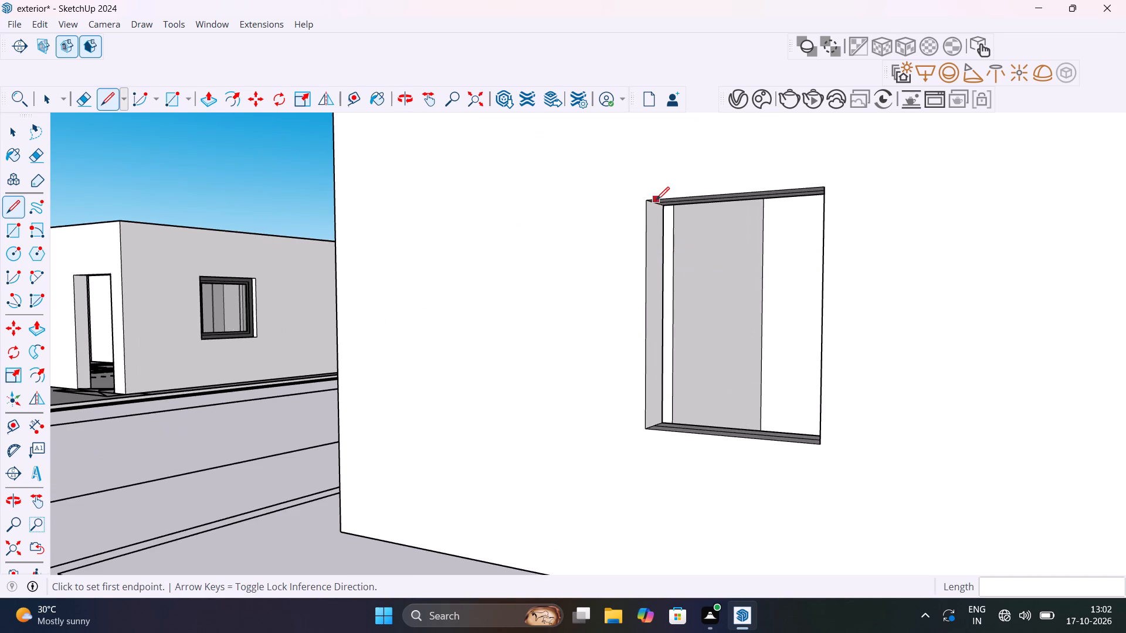
pyautogui.scroll(1, 662, 213)
pyautogui.moveTo(662, 213); pyautogui.dragTo(651, 164, button='middle')
pyautogui.scroll(5, 651, 164)
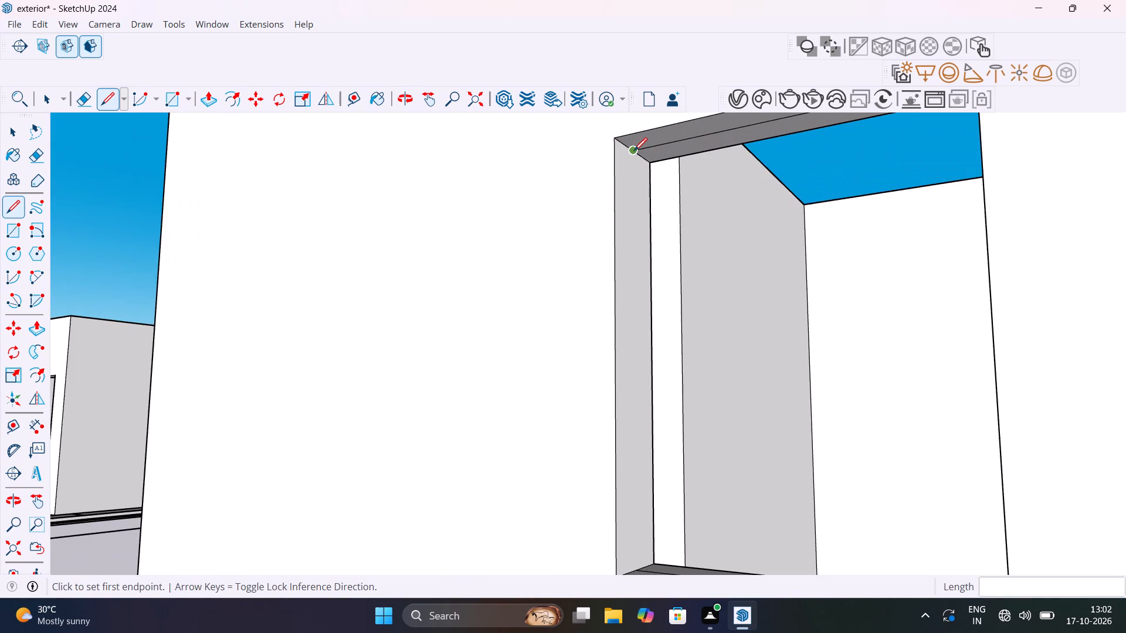
pyautogui.click(633, 151)
pyautogui.scroll(-13, 614, 281)
pyautogui.moveTo(643, 360); pyautogui.dragTo(649, 457, button='middle')
pyautogui.scroll(1, 649, 457)
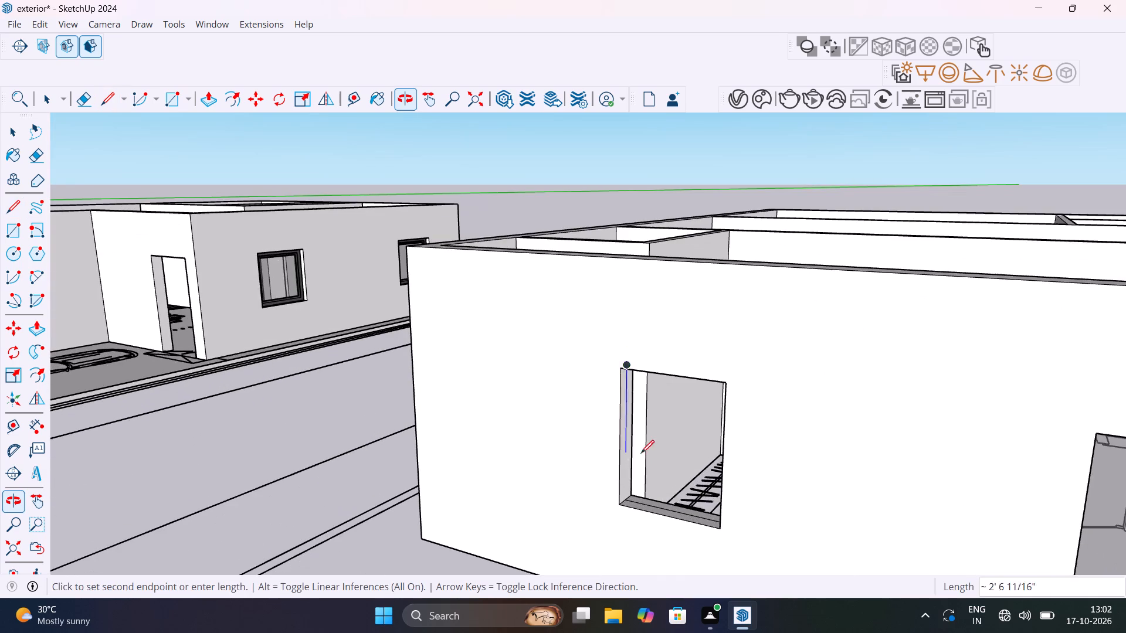
pyautogui.scroll(8, 633, 491)
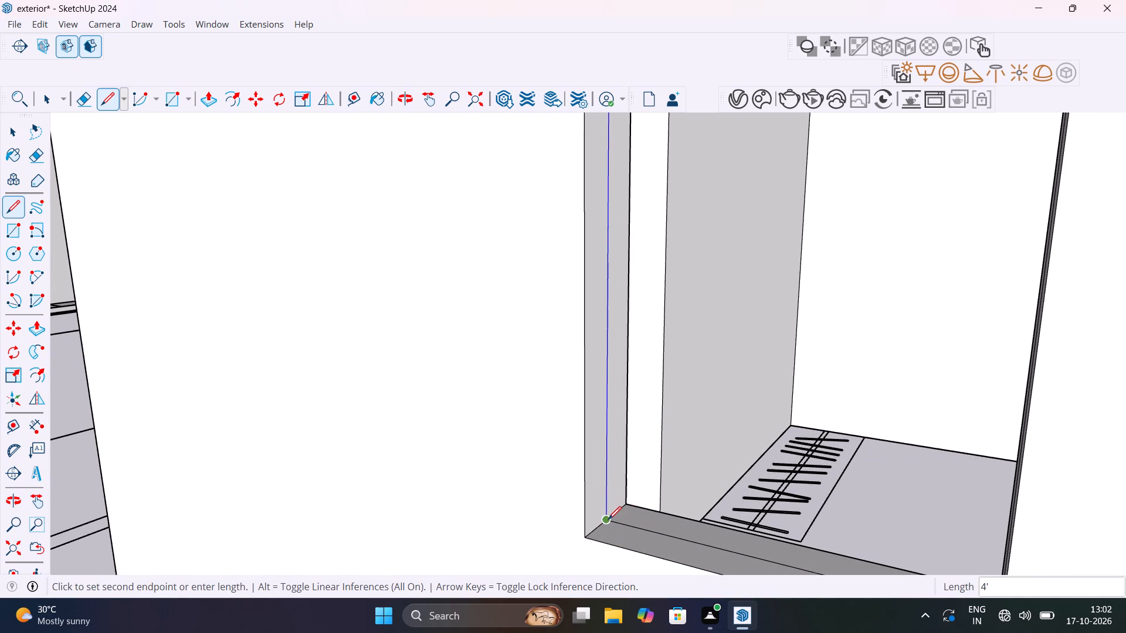
pyautogui.click(608, 519)
# Delete the face filling the window opening inside the mid-wall outline.
pyautogui.press('space')
pyautogui.click(749, 456)
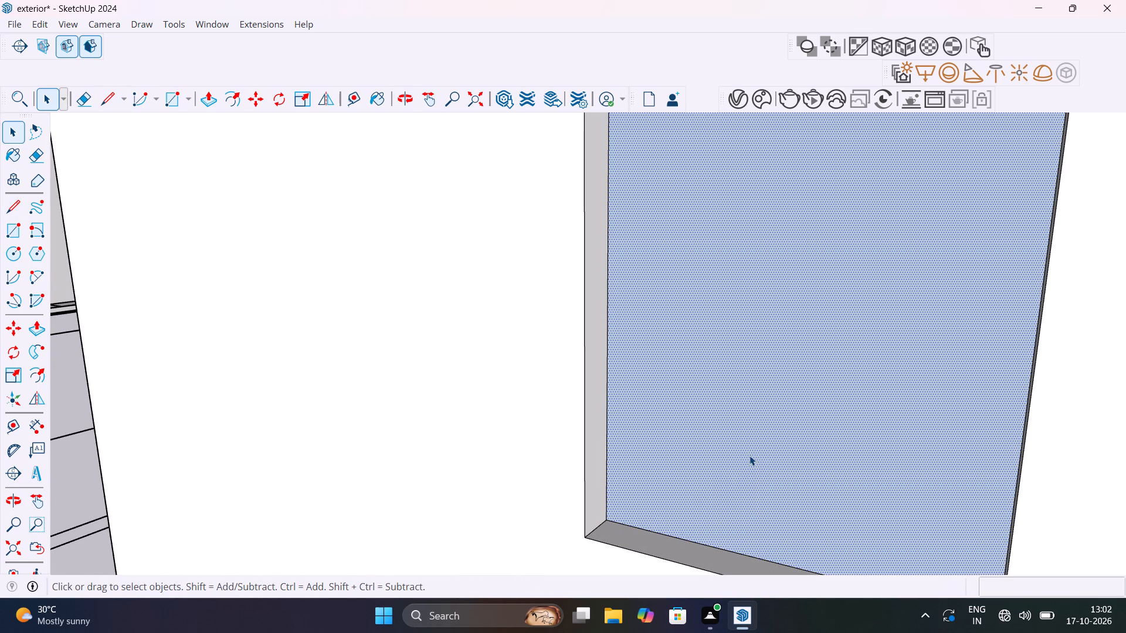
pyautogui.press('Delete')
# Draw a rectangle about 2 1/4" by 2 7/16" on the sill's outer half, against the balcony-side jamb.
pyautogui.scroll(-6, 767, 435)
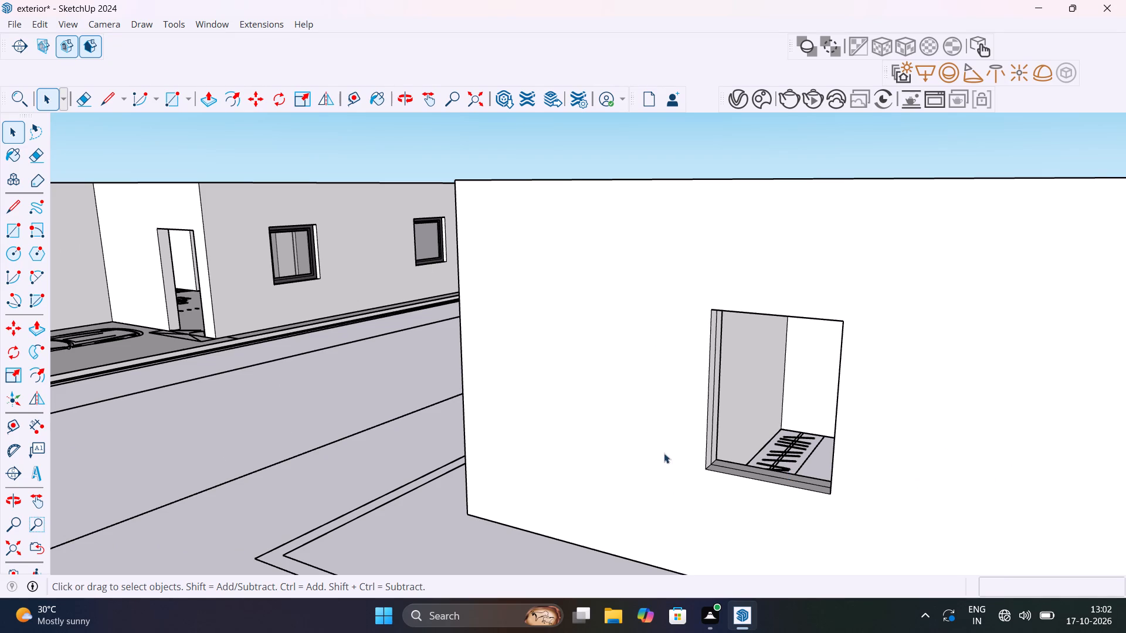
pyautogui.moveTo(670, 457); pyautogui.dragTo(971, 499, button='middle')
pyautogui.scroll(1, 971, 499)
pyautogui.scroll(12, 906, 349)
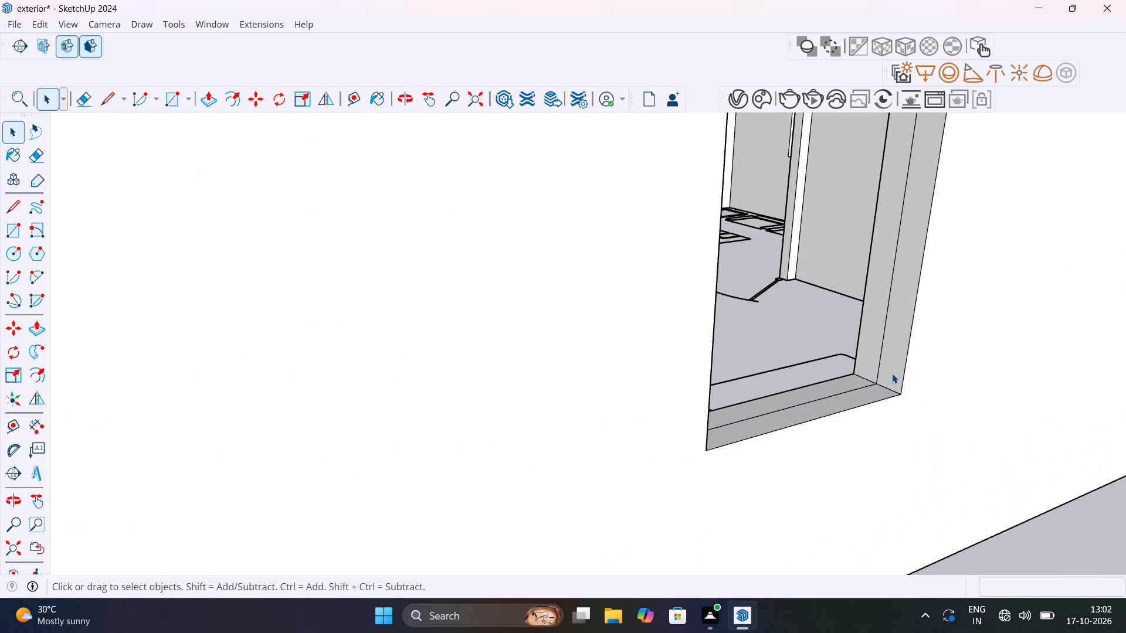
pyautogui.scroll(8, 892, 373)
pyautogui.moveTo(889, 421); pyautogui.dragTo(1016, 527, button='middle')
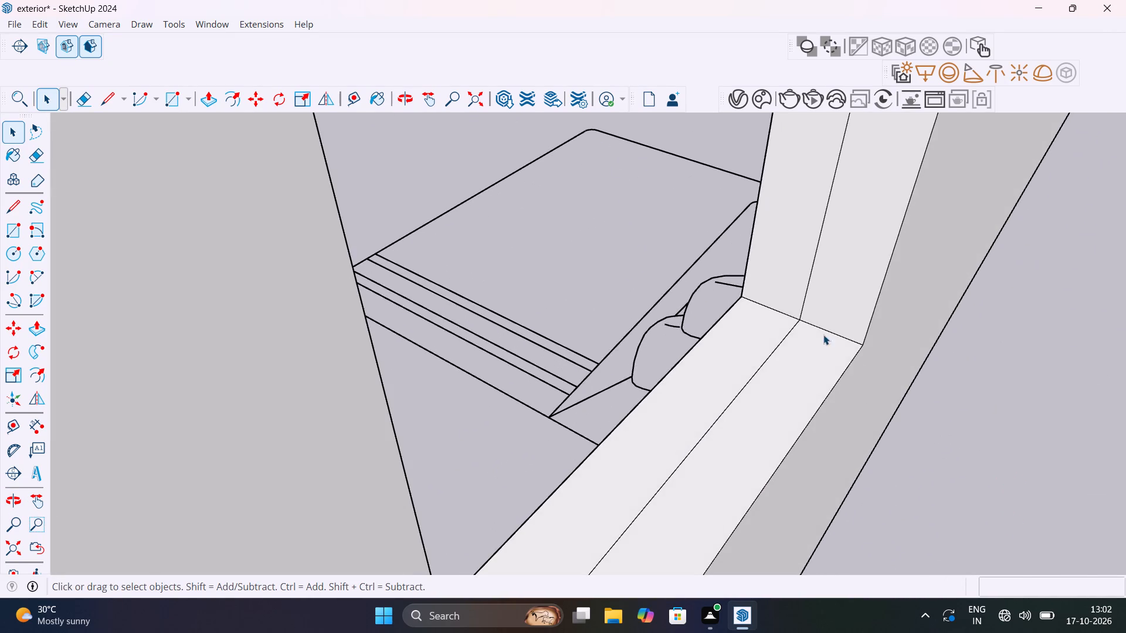
pyautogui.scroll(9, 825, 330)
pyautogui.press('r')
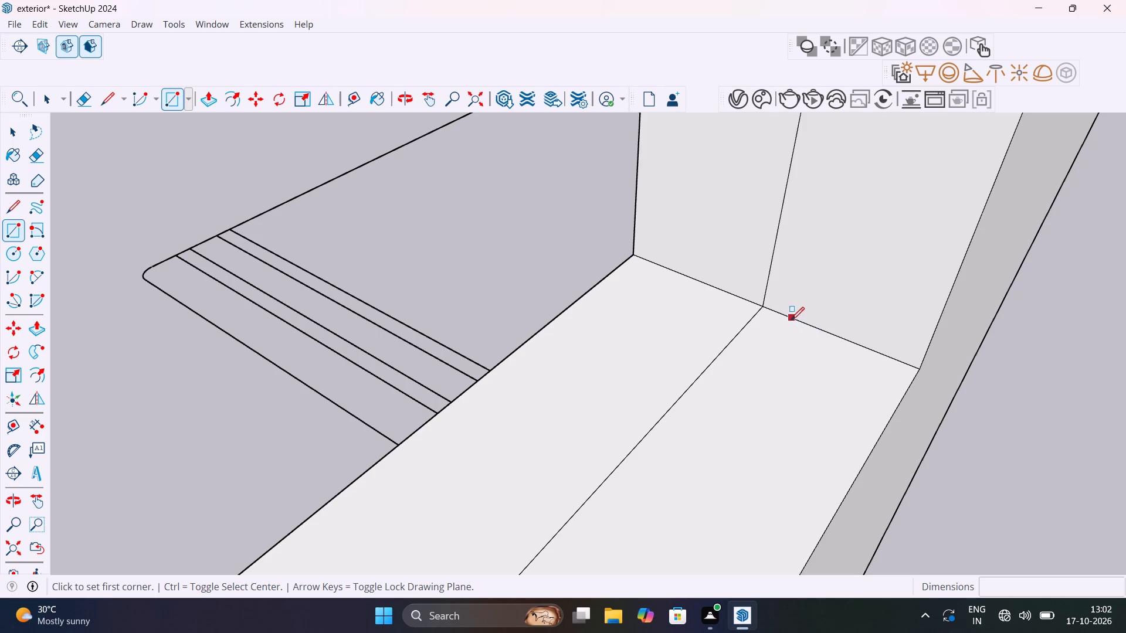
pyautogui.click(791, 319)
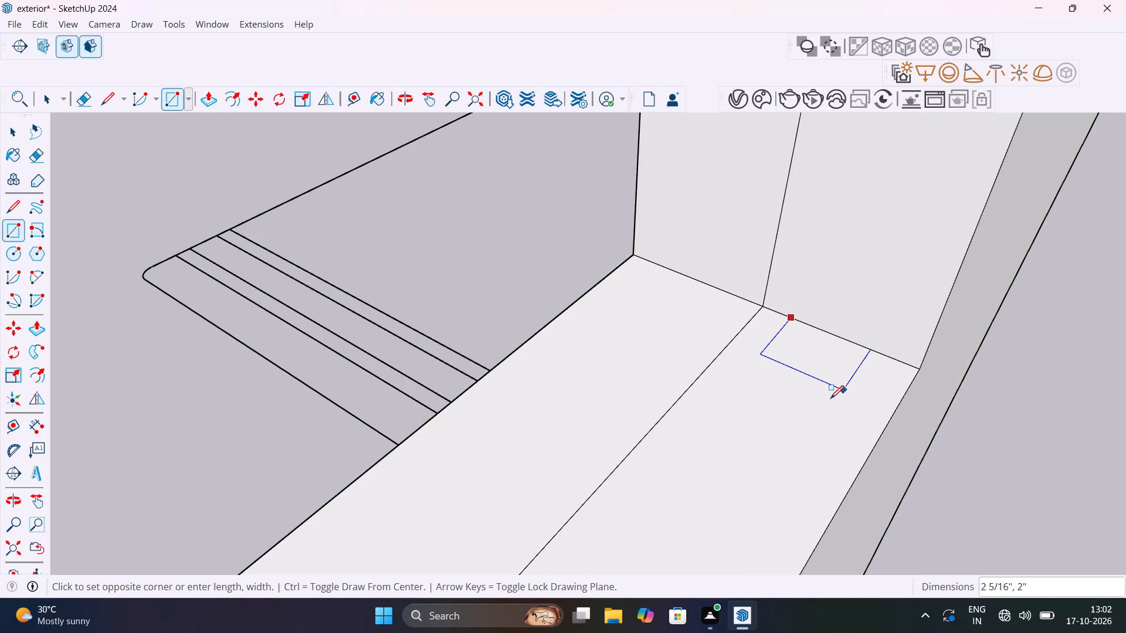
pyautogui.click(835, 400)
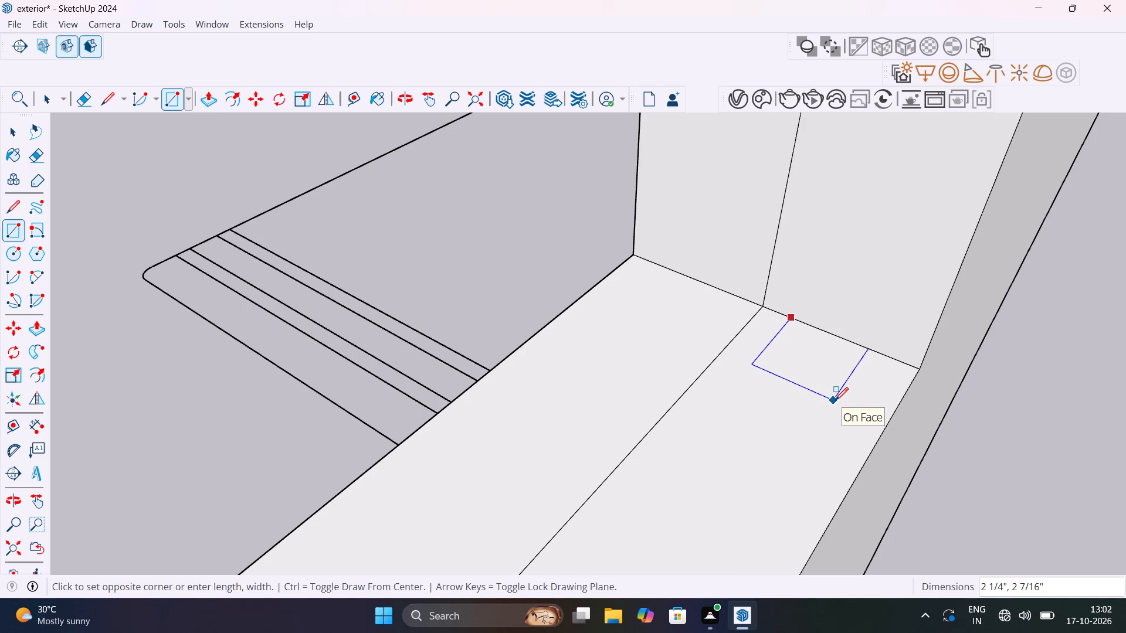
# Draw a smaller rectangle about 15/16" by 1 1/4" on the sill, against the first rectangle's edge facing away from the jamb.
pyautogui.click(779, 377)
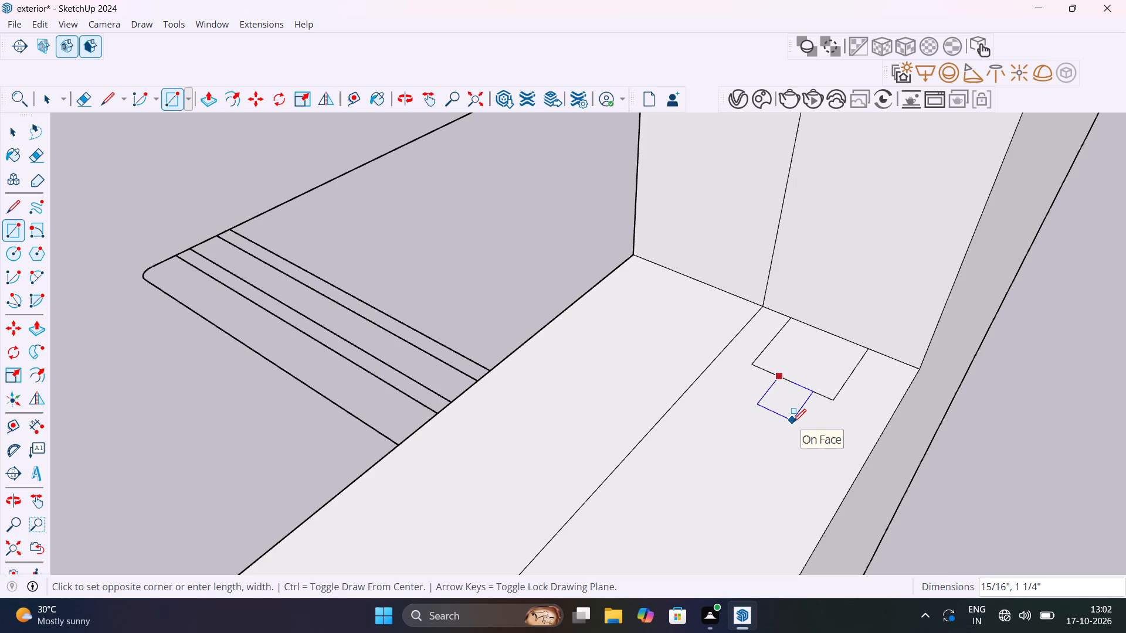
pyautogui.click(793, 422)
pyautogui.press('space')
# Move the smaller rectangle's three free edges about 1/8" along the larger rectangle's edge, toward the mid-wall line.
pyautogui.scroll(6, 799, 401)
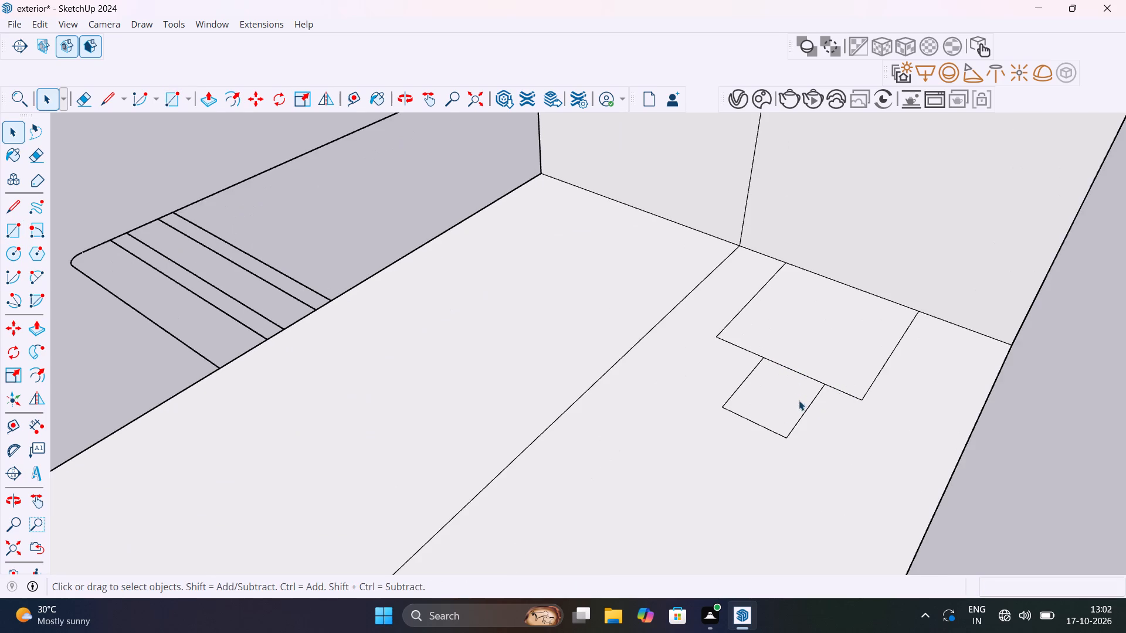
pyautogui.scroll(-1, 816, 410)
pyautogui.moveTo(824, 414); pyautogui.dragTo(935, 467, button='middle')
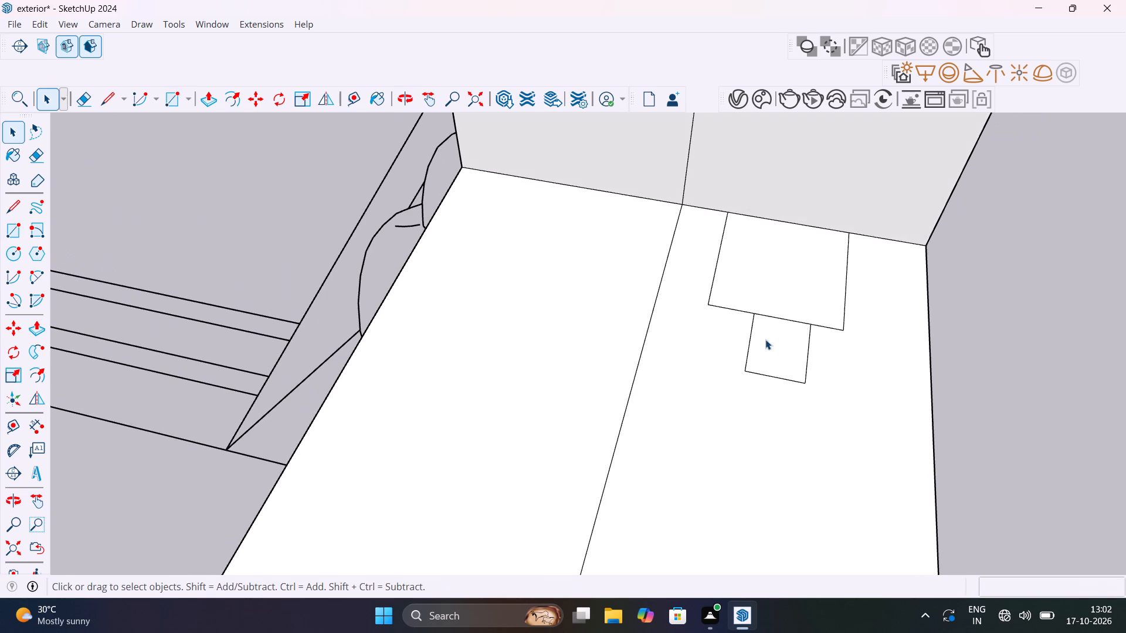
pyautogui.click(749, 345)
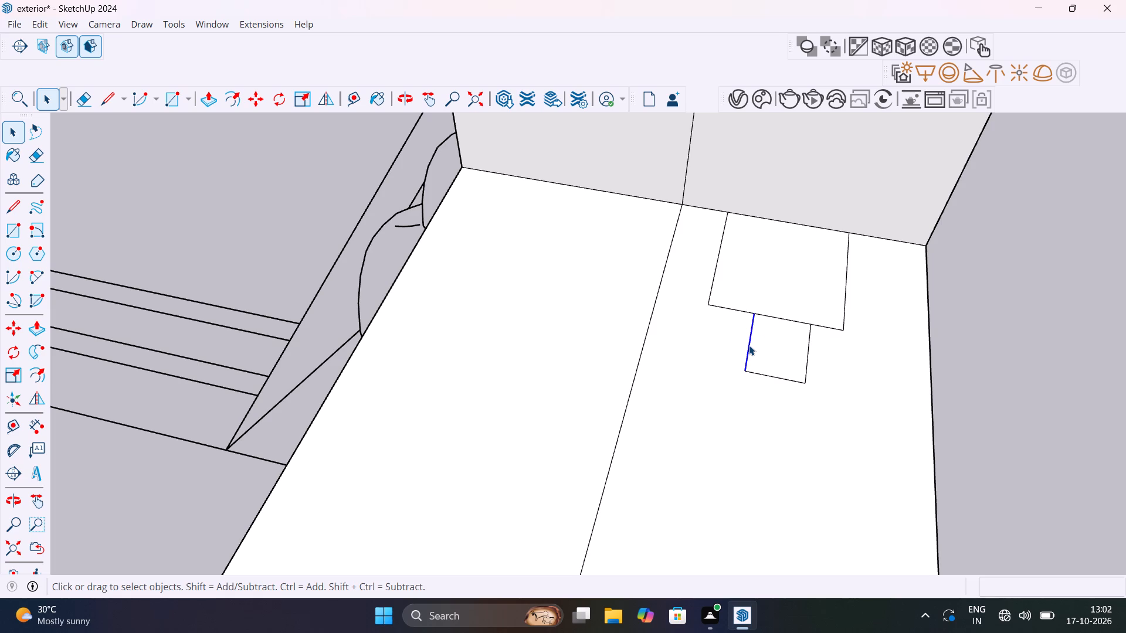
pyautogui.keyDown('shift'); pyautogui.click(772, 376); pyautogui.keyUp('shift')
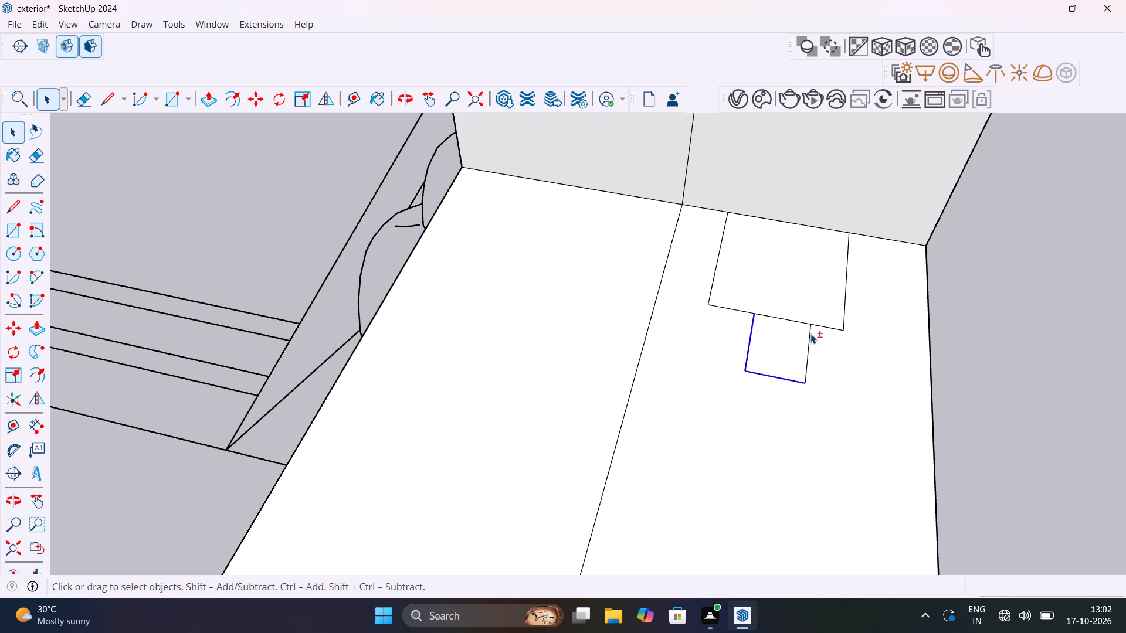
pyautogui.keyDown('shift'); pyautogui.click(810, 331); pyautogui.keyUp('shift')
pyautogui.press('m')
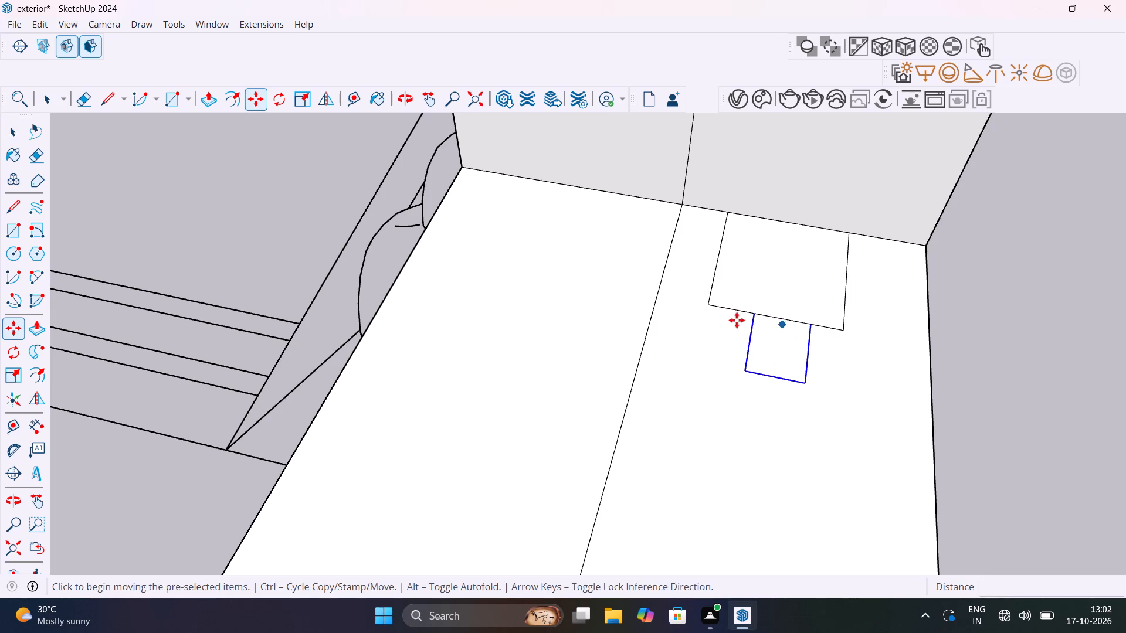
pyautogui.click(751, 316)
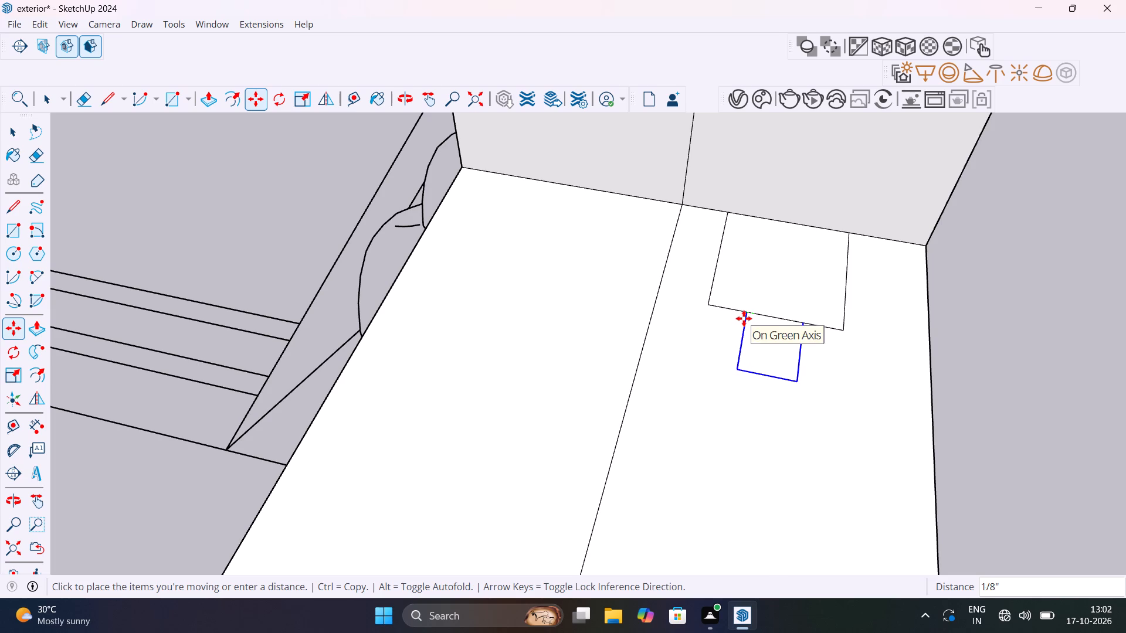
pyautogui.click(744, 318)
# Delete the edge shared by the two rectangles so they form one stepped frame profile.
pyautogui.press('space')
pyautogui.click(786, 318)
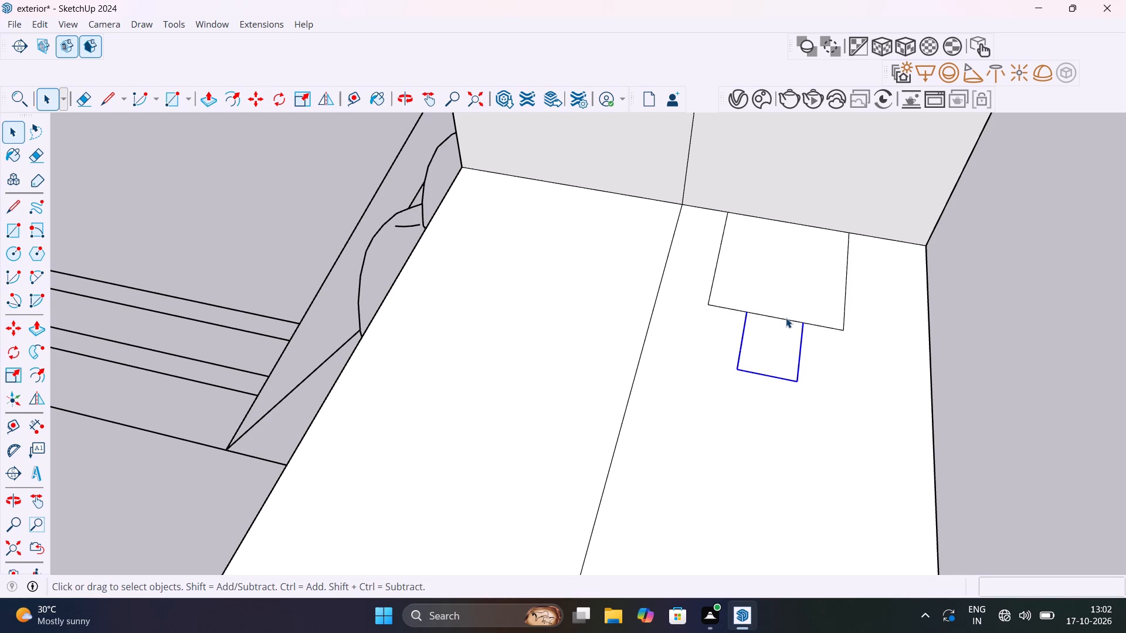
pyautogui.press('p')
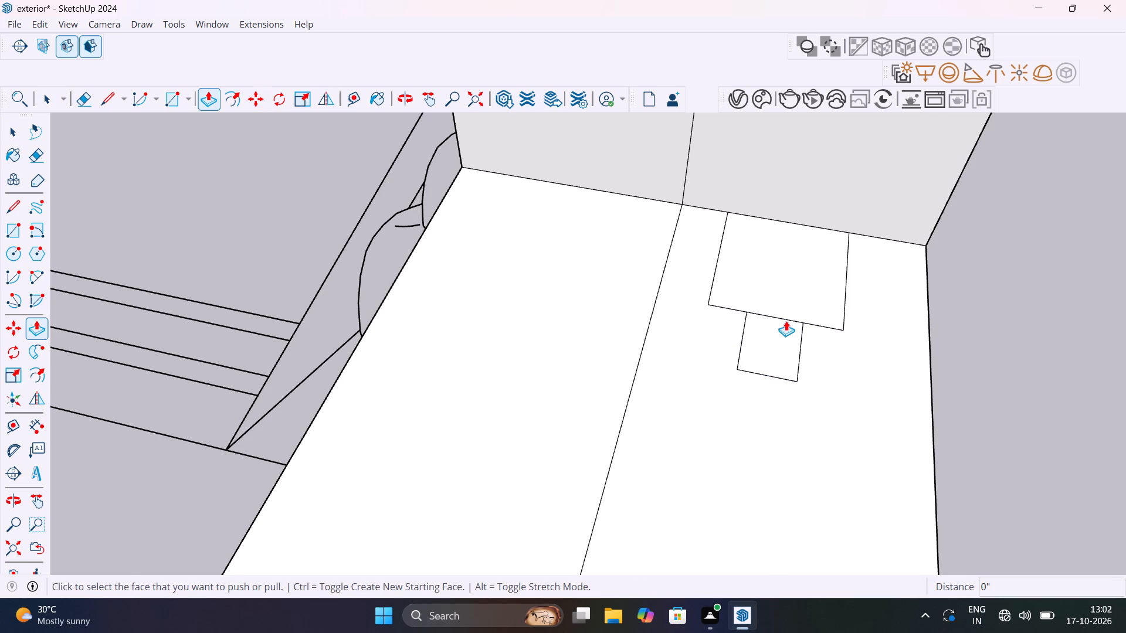
pyautogui.press('Delete')
pyautogui.press('Escape')
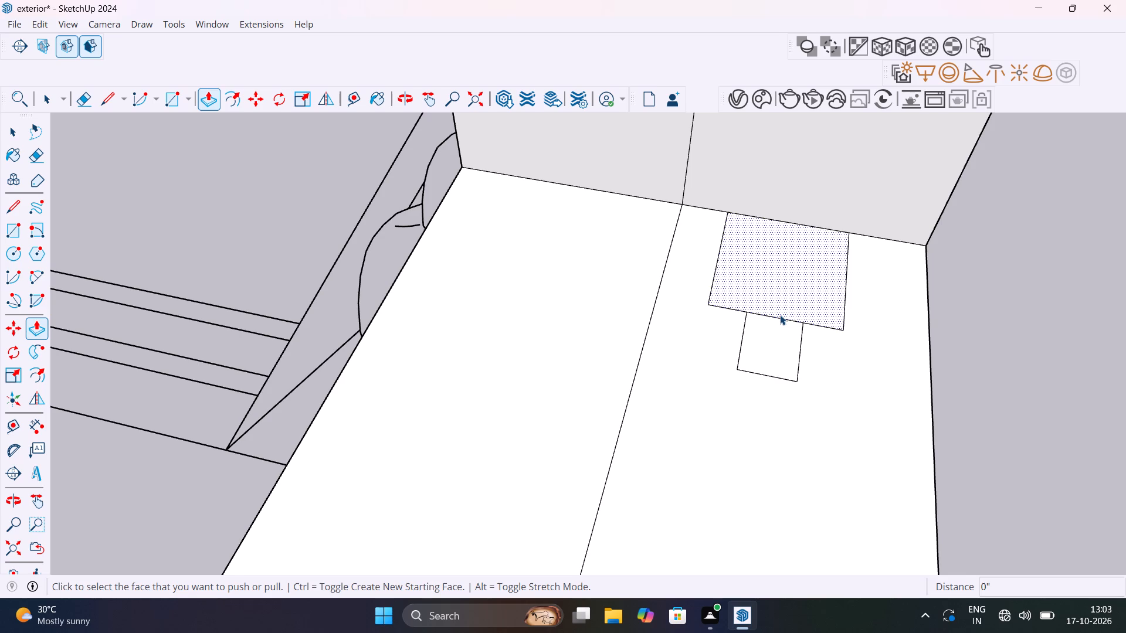
pyautogui.press('space')
pyautogui.click(785, 319)
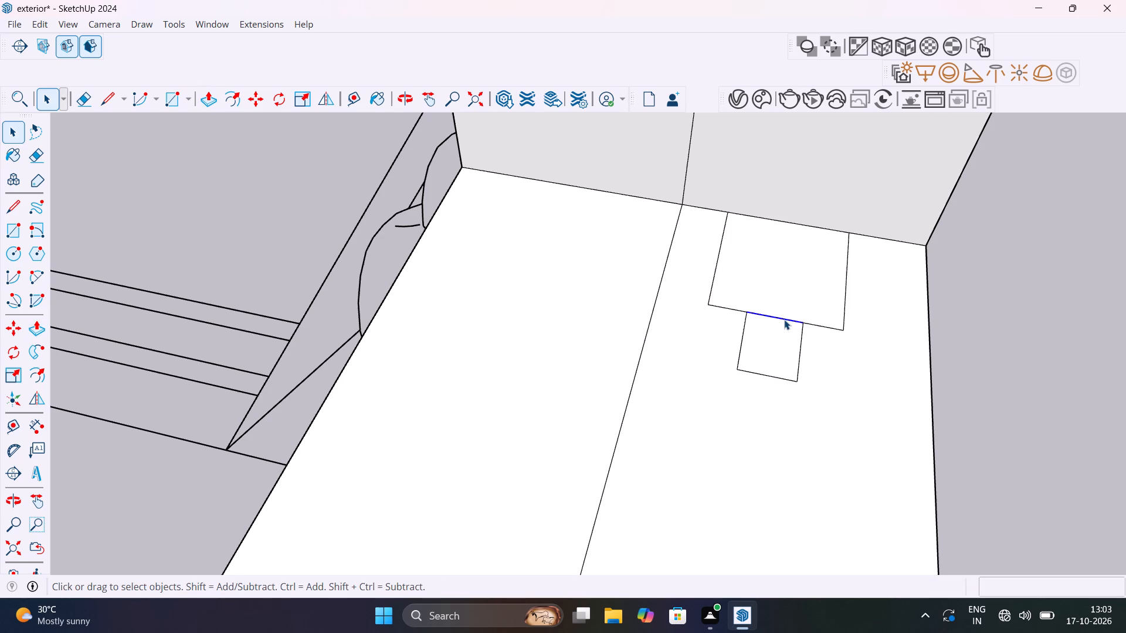
pyautogui.press('Delete')
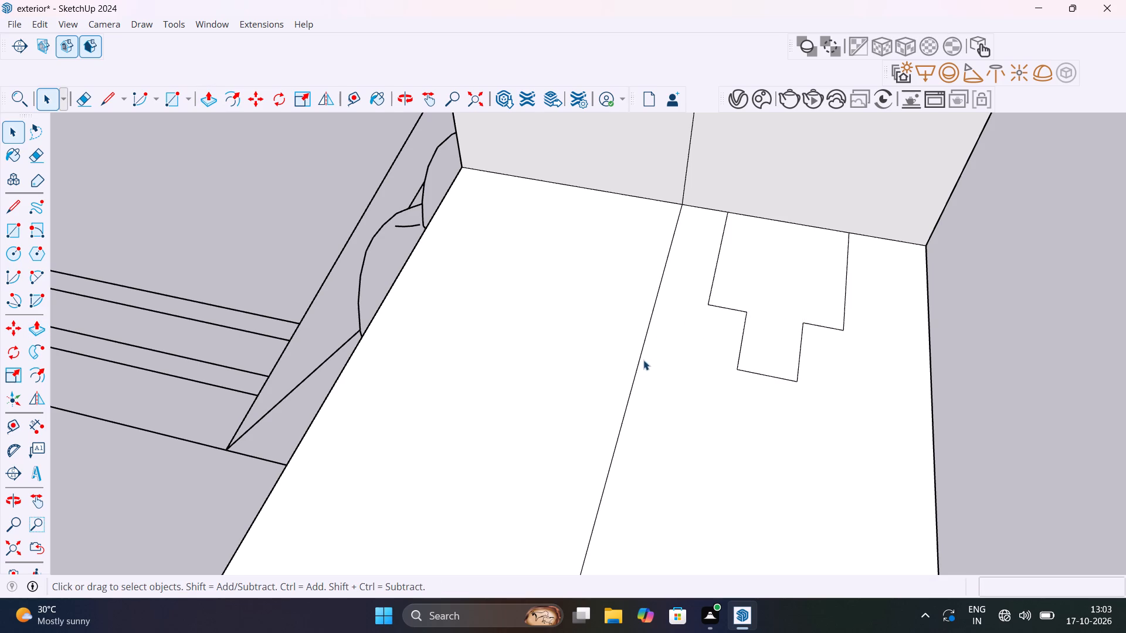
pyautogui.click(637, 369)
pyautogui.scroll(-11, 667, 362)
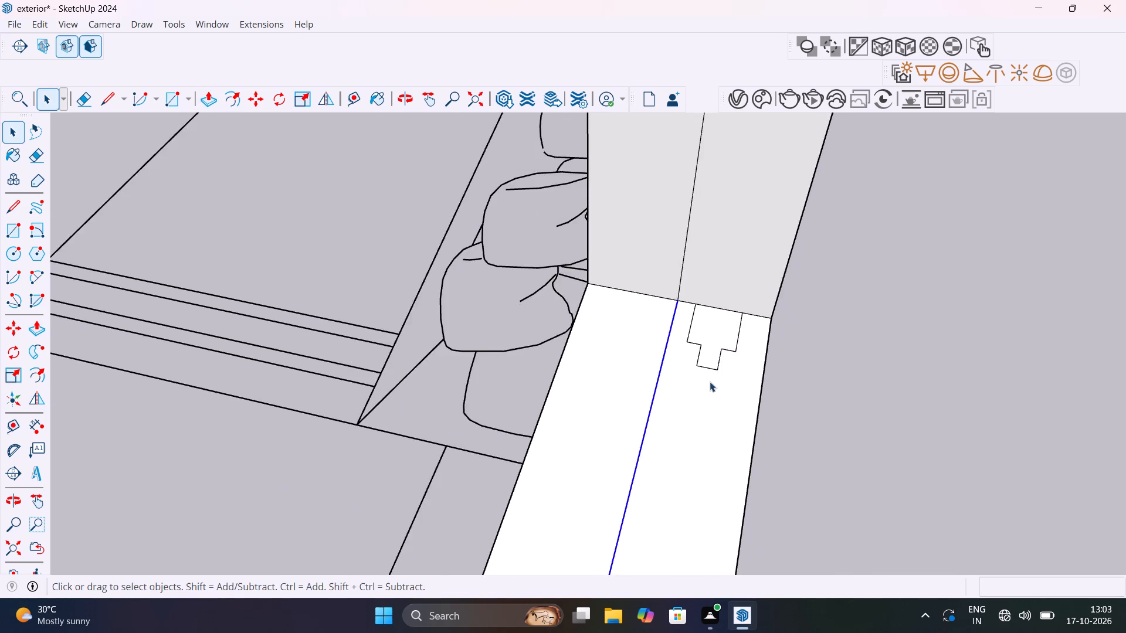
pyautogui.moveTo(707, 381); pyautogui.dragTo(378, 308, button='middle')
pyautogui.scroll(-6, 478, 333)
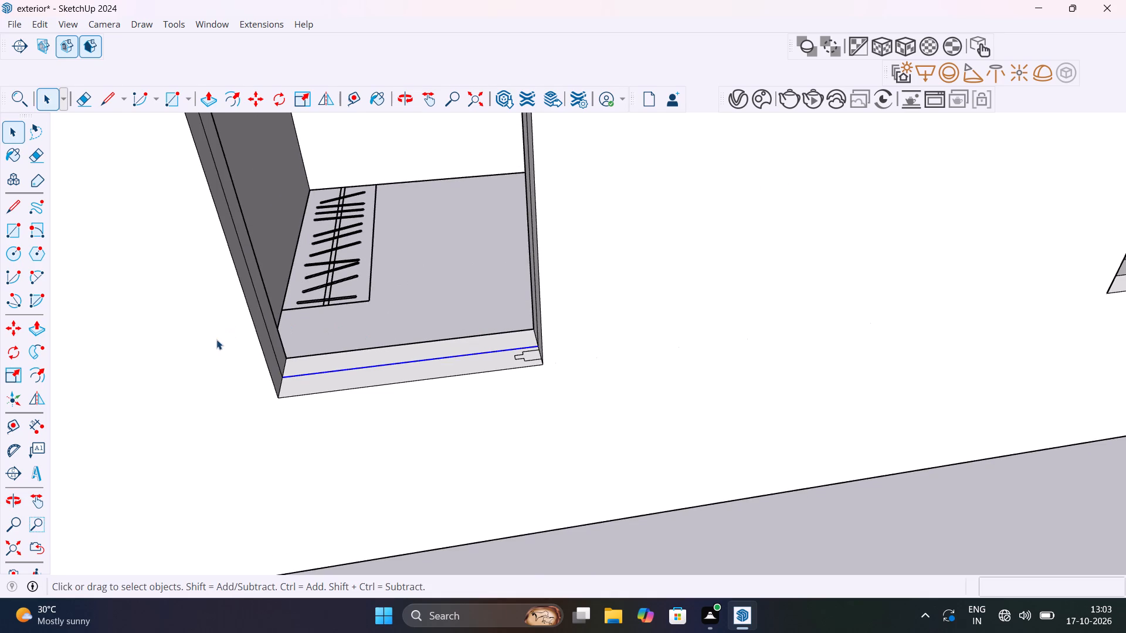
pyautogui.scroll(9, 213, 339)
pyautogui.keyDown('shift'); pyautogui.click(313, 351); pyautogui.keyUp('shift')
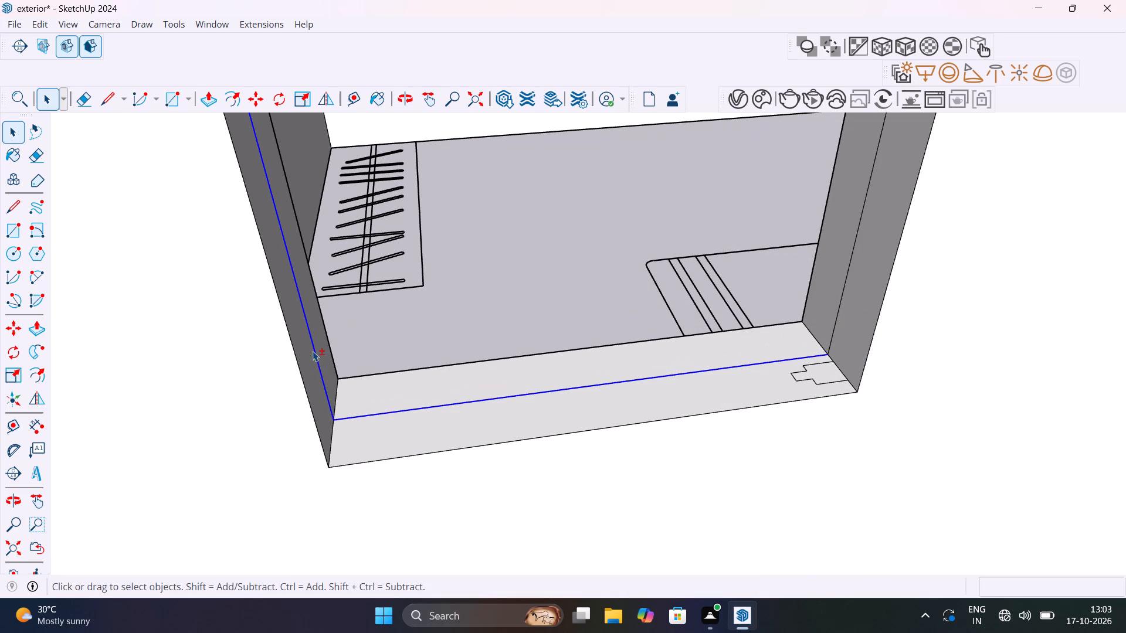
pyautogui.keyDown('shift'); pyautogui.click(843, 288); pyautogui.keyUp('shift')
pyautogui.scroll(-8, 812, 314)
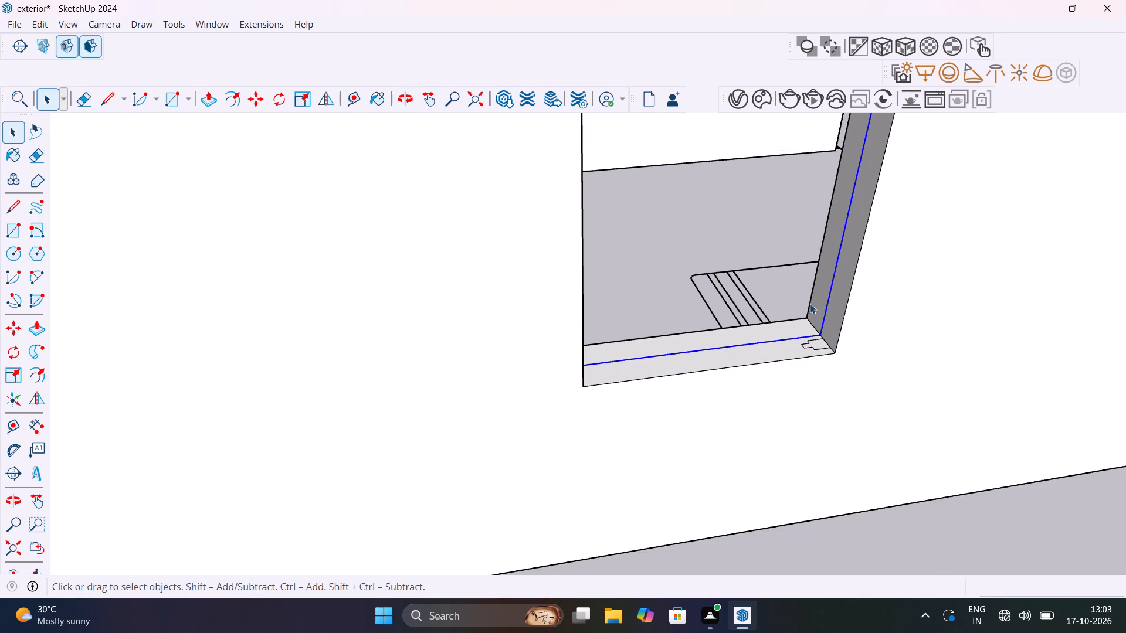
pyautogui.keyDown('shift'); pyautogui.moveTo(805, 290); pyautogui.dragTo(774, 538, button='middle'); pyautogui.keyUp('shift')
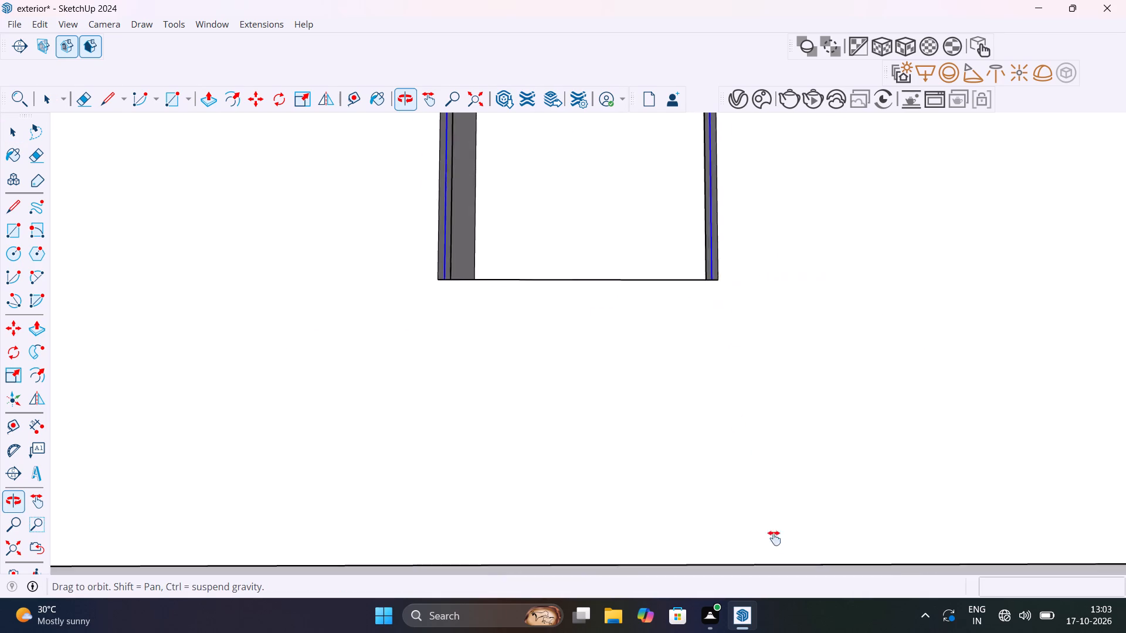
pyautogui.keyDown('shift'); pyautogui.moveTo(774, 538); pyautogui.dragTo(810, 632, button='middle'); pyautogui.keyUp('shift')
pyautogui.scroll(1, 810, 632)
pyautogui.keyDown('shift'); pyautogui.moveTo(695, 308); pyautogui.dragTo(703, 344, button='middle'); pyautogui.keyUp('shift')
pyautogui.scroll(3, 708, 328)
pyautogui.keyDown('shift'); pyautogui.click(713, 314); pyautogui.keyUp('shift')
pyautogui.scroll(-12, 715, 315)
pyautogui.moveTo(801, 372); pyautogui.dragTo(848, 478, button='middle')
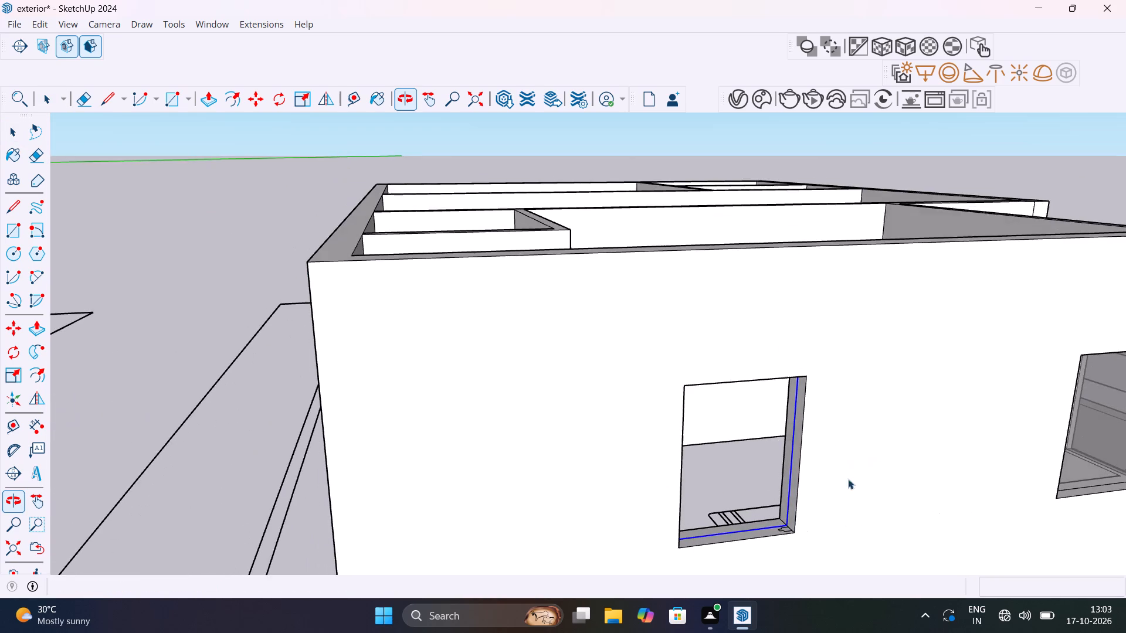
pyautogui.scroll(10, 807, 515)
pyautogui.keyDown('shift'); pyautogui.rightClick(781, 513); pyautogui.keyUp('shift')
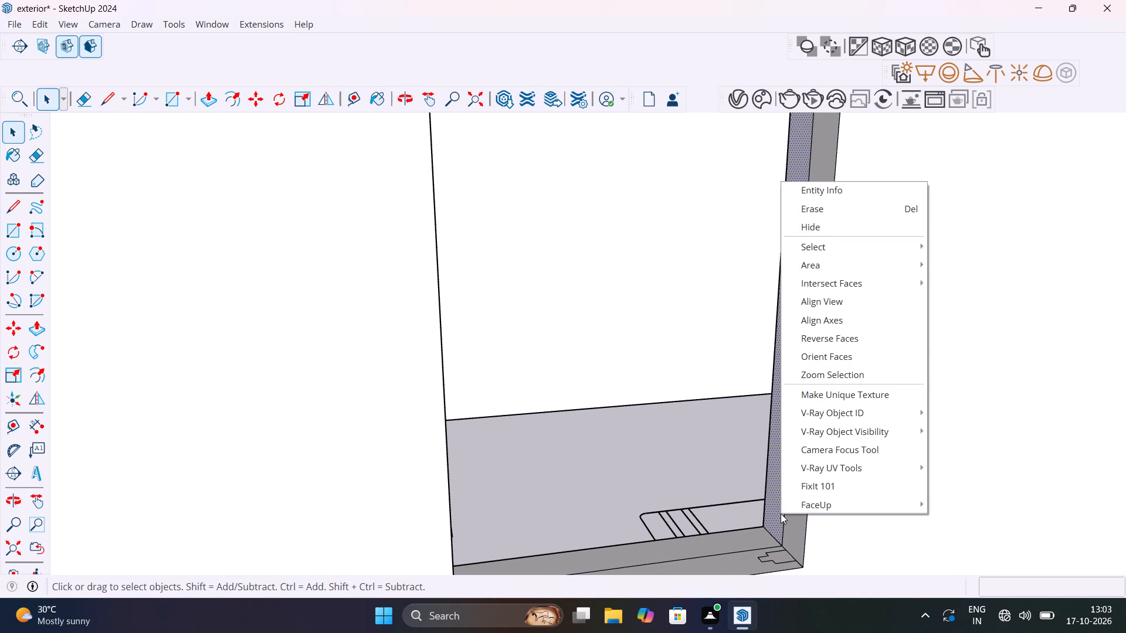
# Weld the four mid-wall lines on the window opening's sill, jambs and head into one path.
pyautogui.click(785, 528)
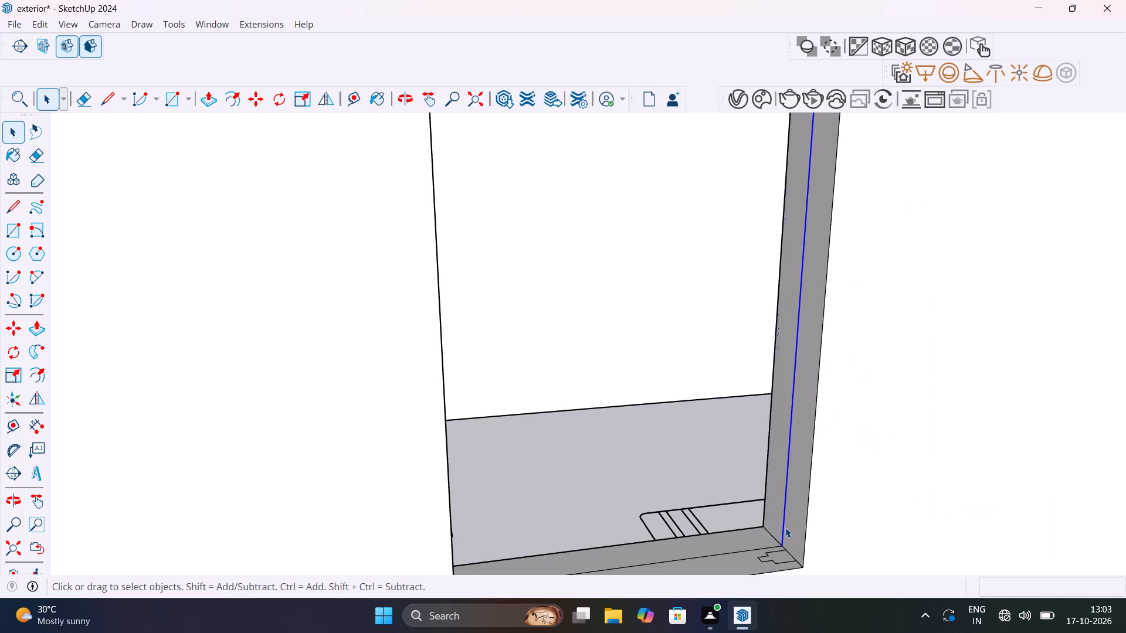
pyautogui.keyDown('shift'); pyautogui.click(757, 549); pyautogui.keyUp('shift')
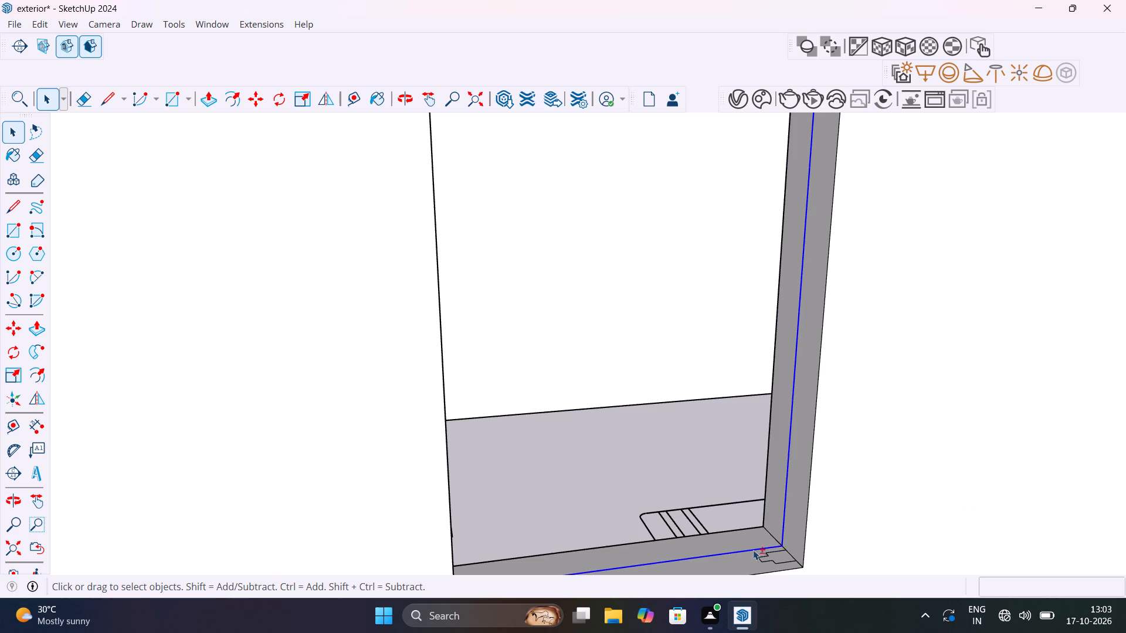
pyautogui.moveTo(452, 422); pyautogui.dragTo(388, 421, button='middle')
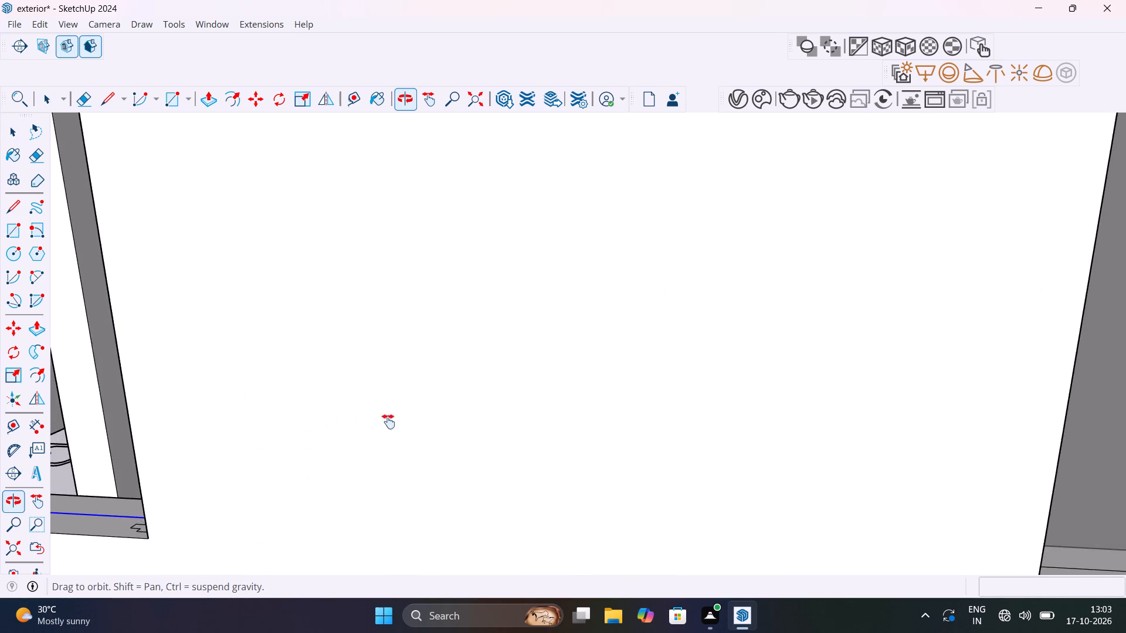
pyautogui.moveTo(388, 421); pyautogui.dragTo(865, 457, button='middle')
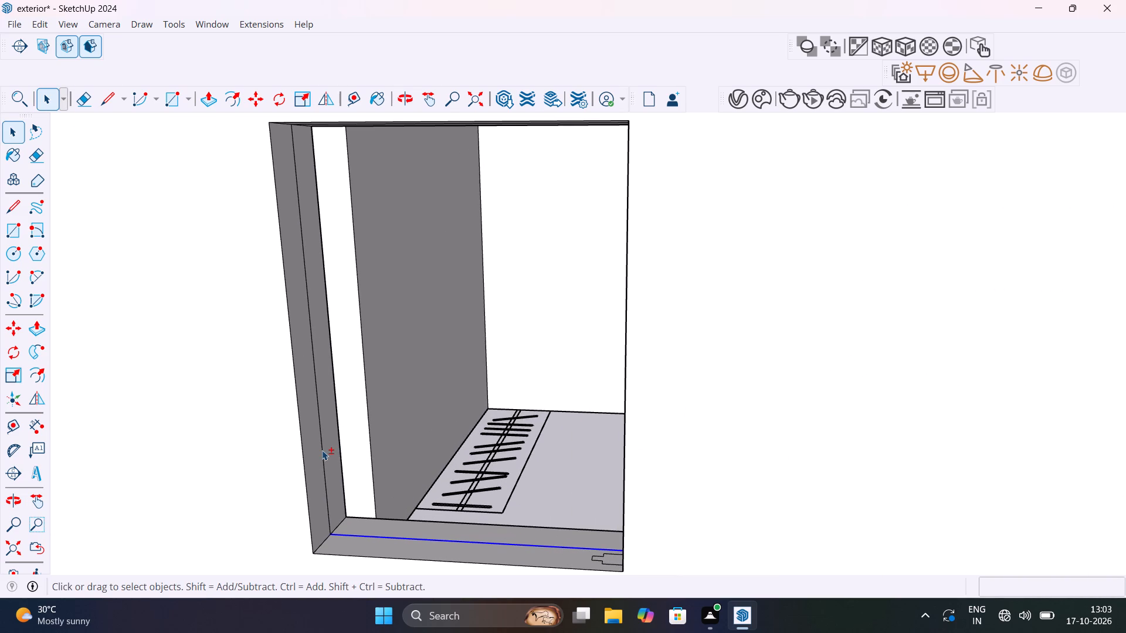
pyautogui.keyDown('shift'); pyautogui.scroll(4, 322, 450); pyautogui.keyUp('shift')
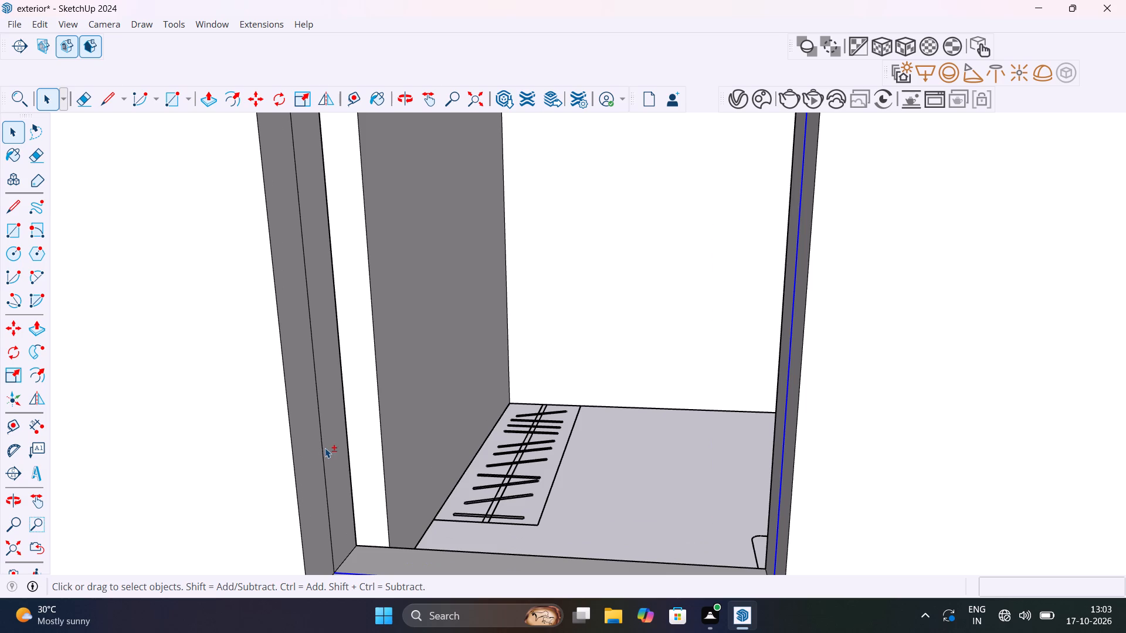
pyautogui.keyDown('shift'); pyautogui.click(324, 460); pyautogui.keyUp('shift')
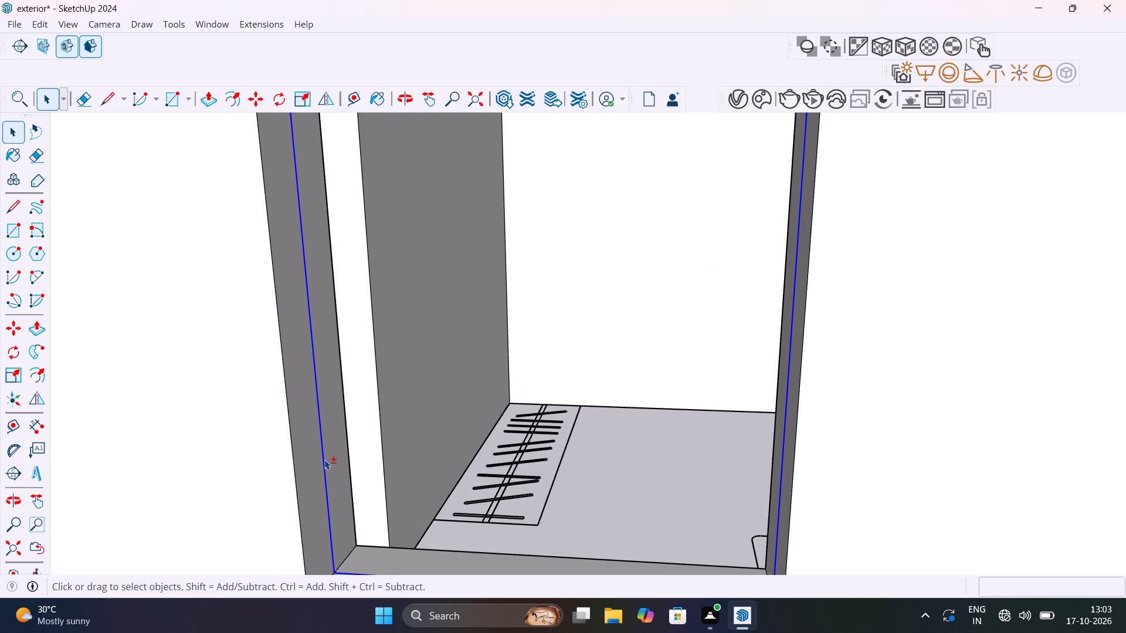
pyautogui.moveTo(509, 352); pyautogui.dragTo(530, 509, button='middle')
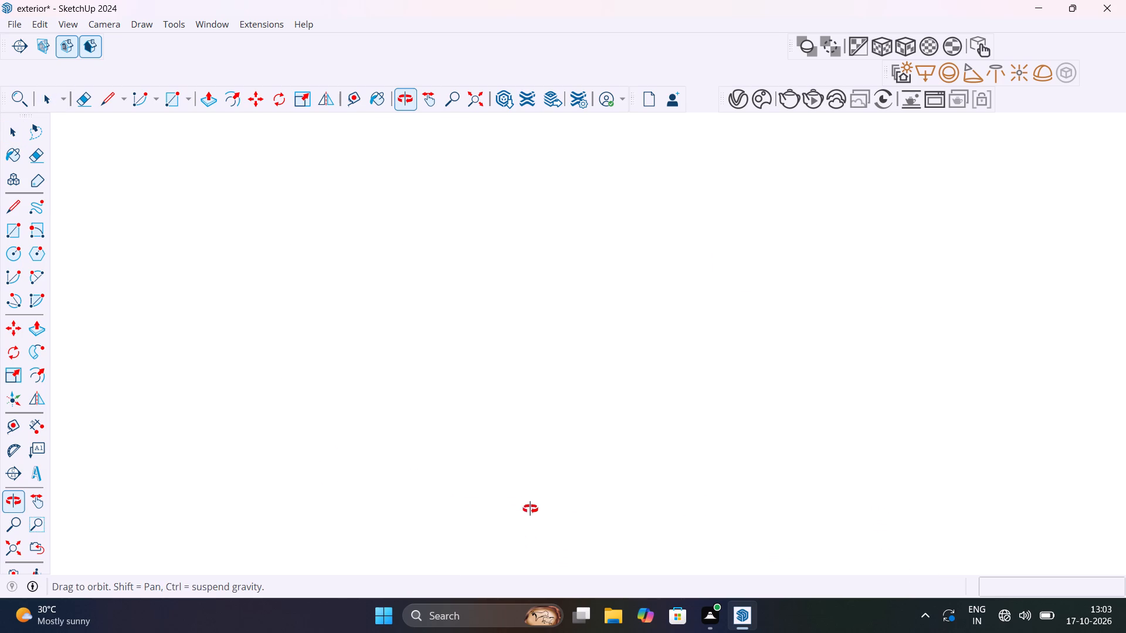
pyautogui.moveTo(530, 509); pyautogui.dragTo(556, 262, button='middle')
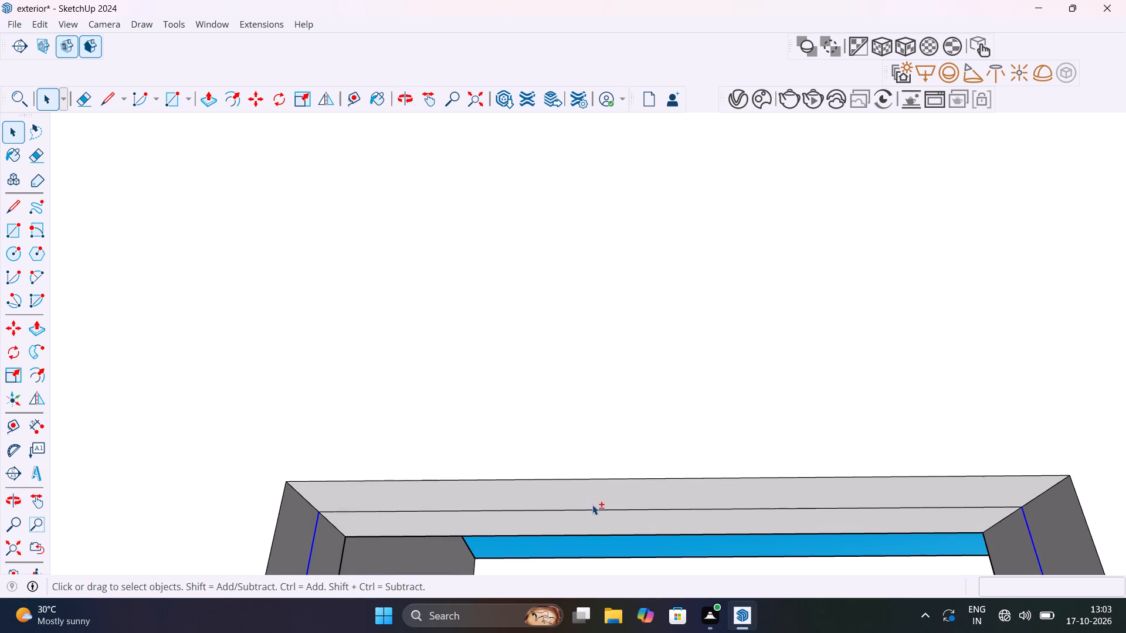
pyautogui.keyDown('shift'); pyautogui.click(596, 509); pyautogui.keyUp('shift')
pyautogui.keyDown('shift'); pyautogui.rightClick(596, 511); pyautogui.keyUp('shift')
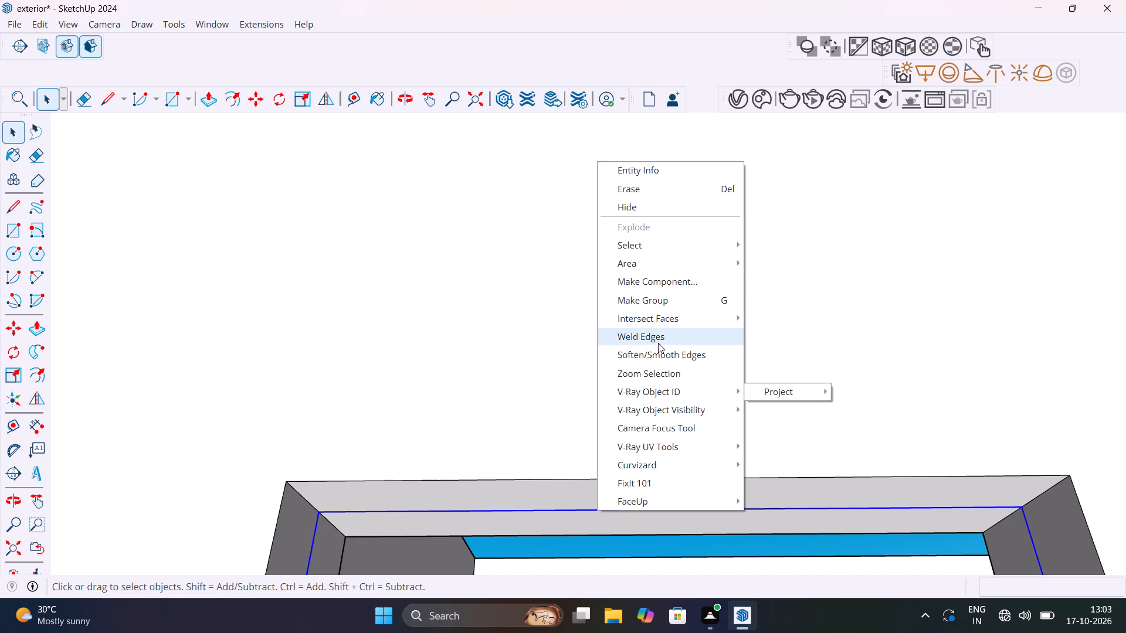
pyautogui.keyDown('shift'); pyautogui.click(658, 343); pyautogui.keyUp('shift')
# Extrude the stepped profile around the welded mid-wall outline with Follow Me to form the window frame.
pyautogui.scroll(-16, 646, 368)
pyautogui.moveTo(664, 390); pyautogui.dragTo(695, 442, button='middle')
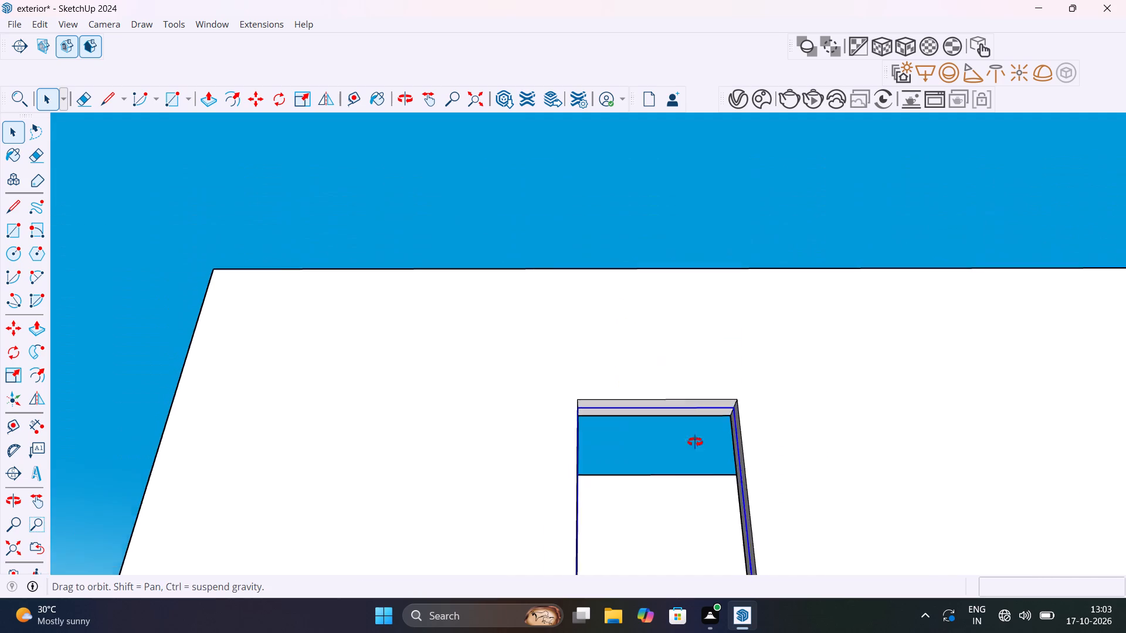
pyautogui.moveTo(695, 442); pyautogui.dragTo(576, 351, button='middle')
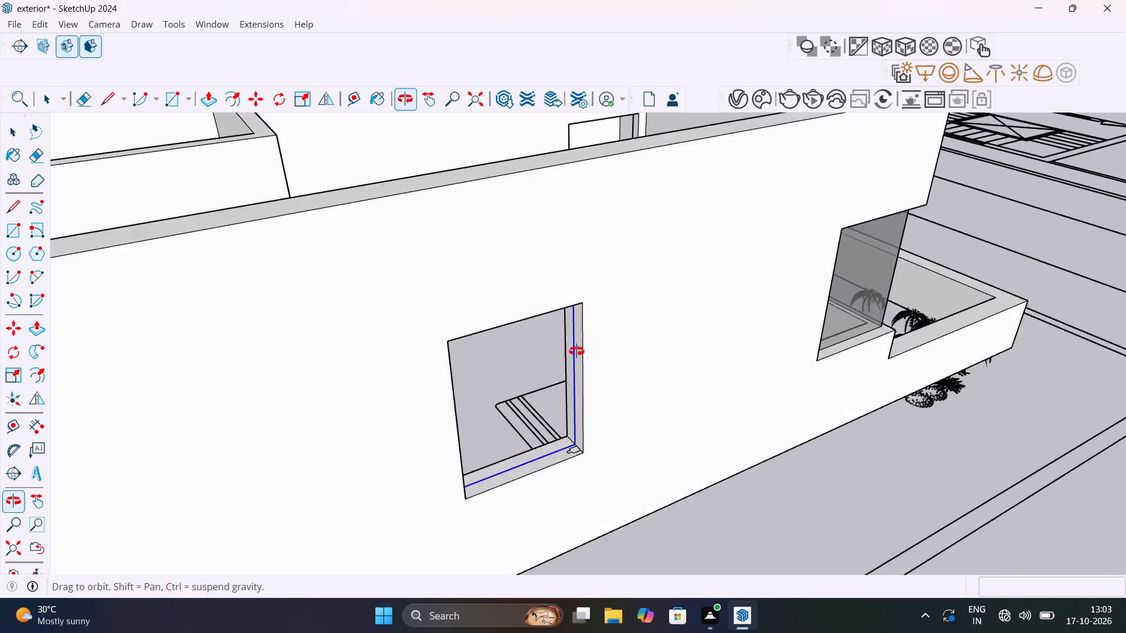
pyautogui.moveTo(576, 351); pyautogui.dragTo(614, 405, button='middle')
pyautogui.scroll(14, 622, 489)
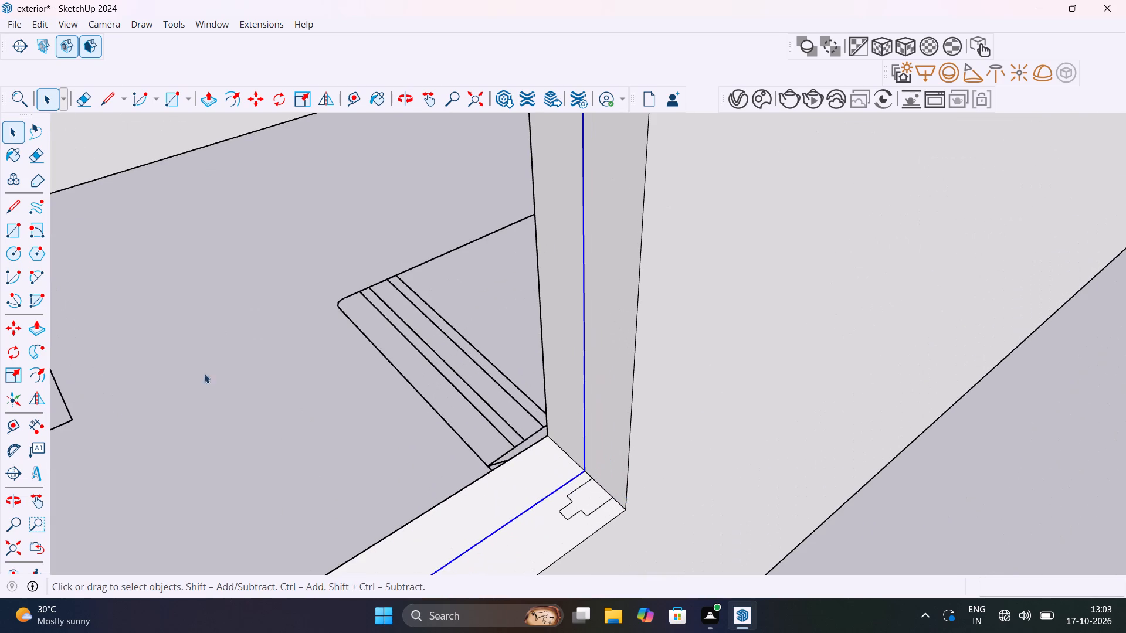
pyautogui.click(43, 360)
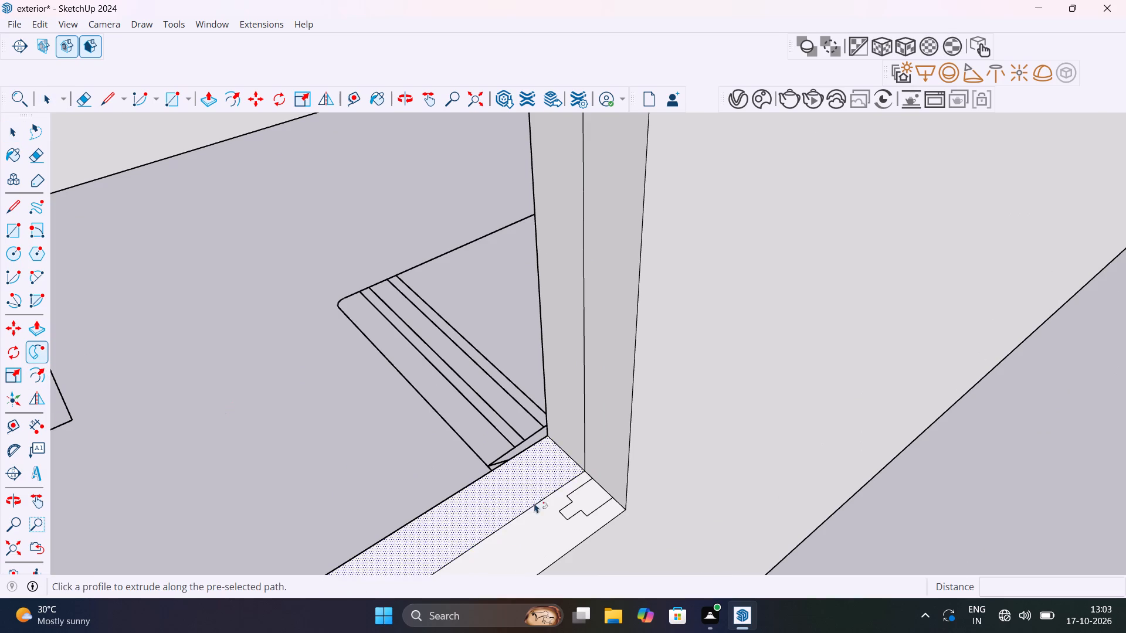
pyautogui.click(582, 507)
pyautogui.scroll(-6, 568, 493)
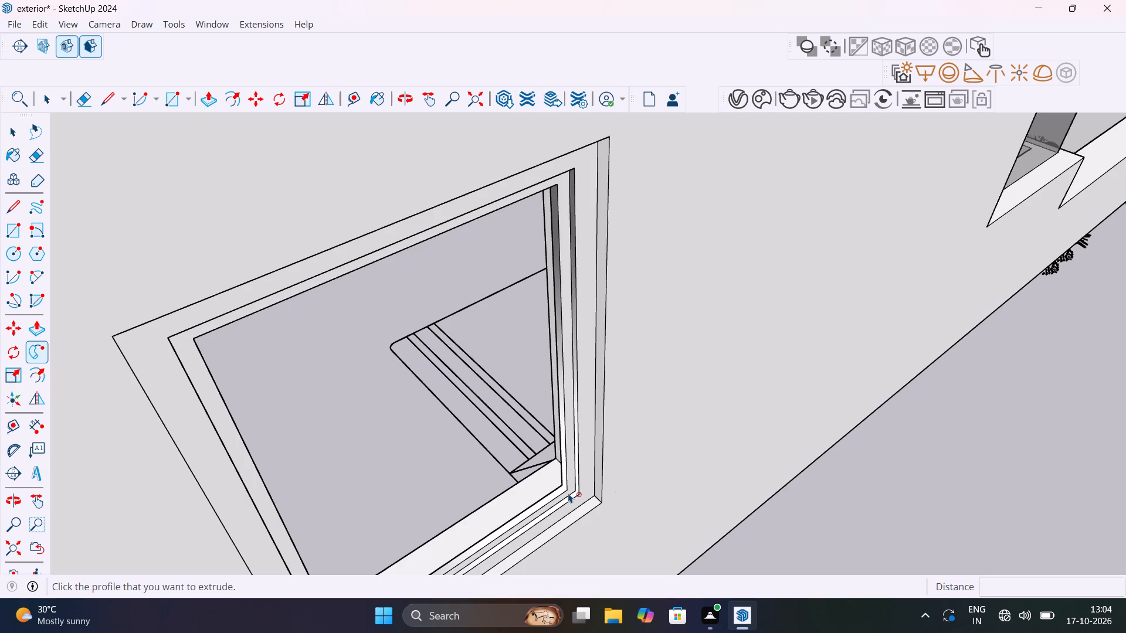
pyautogui.press('space')
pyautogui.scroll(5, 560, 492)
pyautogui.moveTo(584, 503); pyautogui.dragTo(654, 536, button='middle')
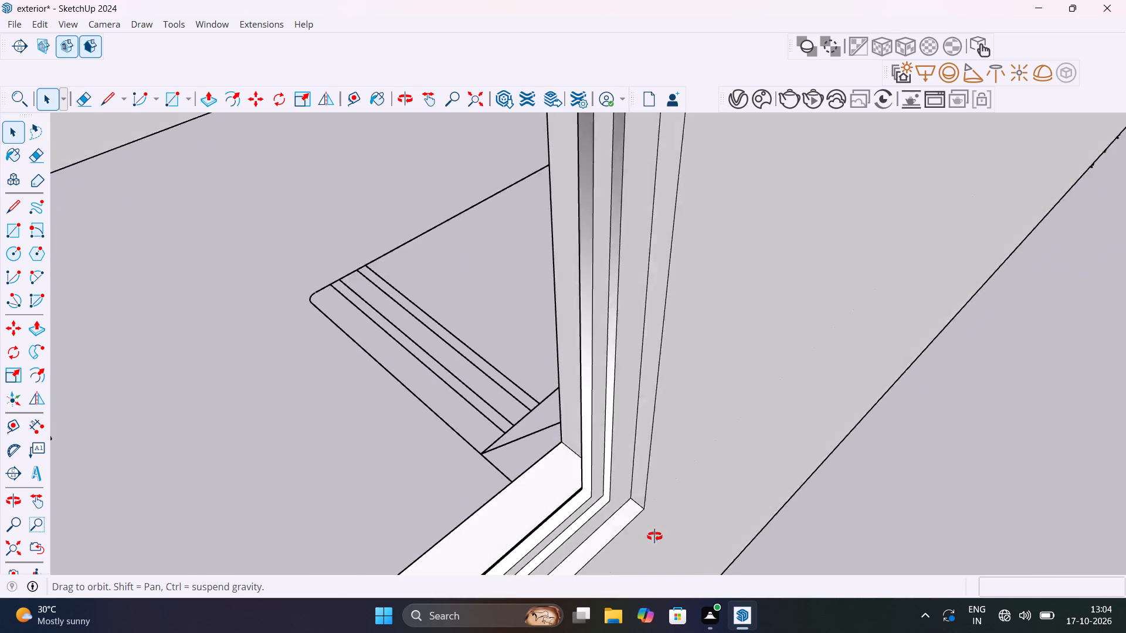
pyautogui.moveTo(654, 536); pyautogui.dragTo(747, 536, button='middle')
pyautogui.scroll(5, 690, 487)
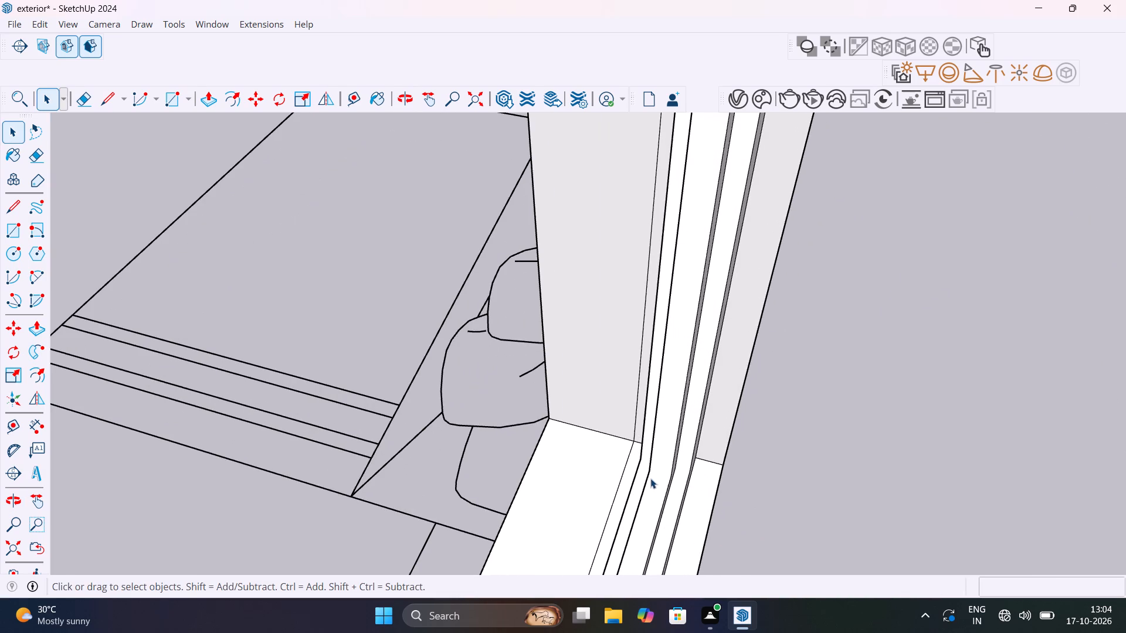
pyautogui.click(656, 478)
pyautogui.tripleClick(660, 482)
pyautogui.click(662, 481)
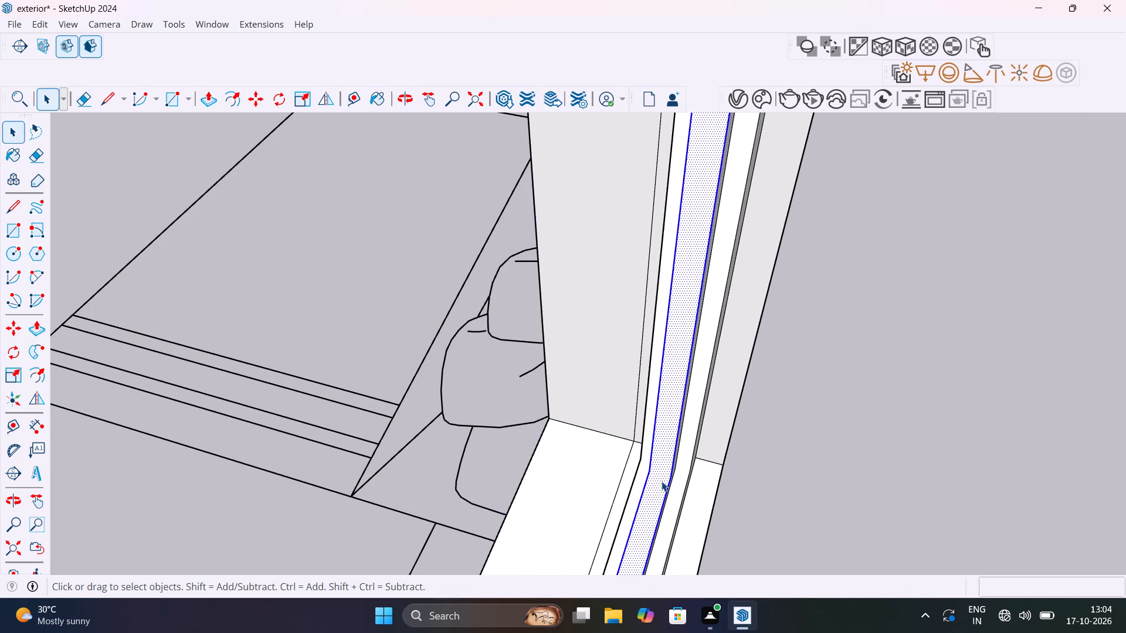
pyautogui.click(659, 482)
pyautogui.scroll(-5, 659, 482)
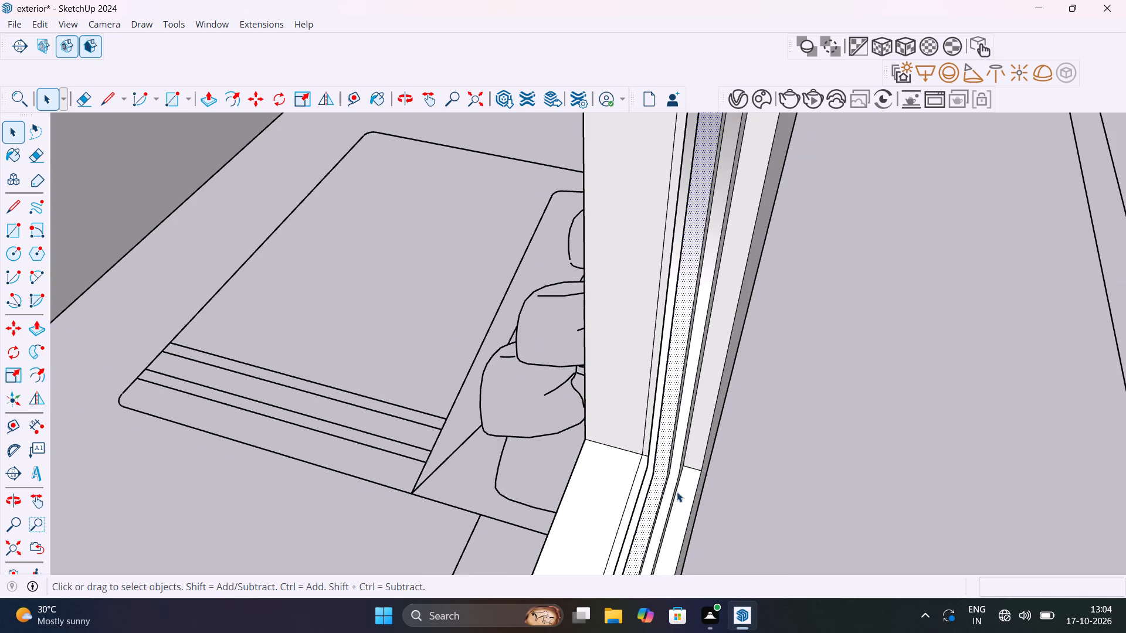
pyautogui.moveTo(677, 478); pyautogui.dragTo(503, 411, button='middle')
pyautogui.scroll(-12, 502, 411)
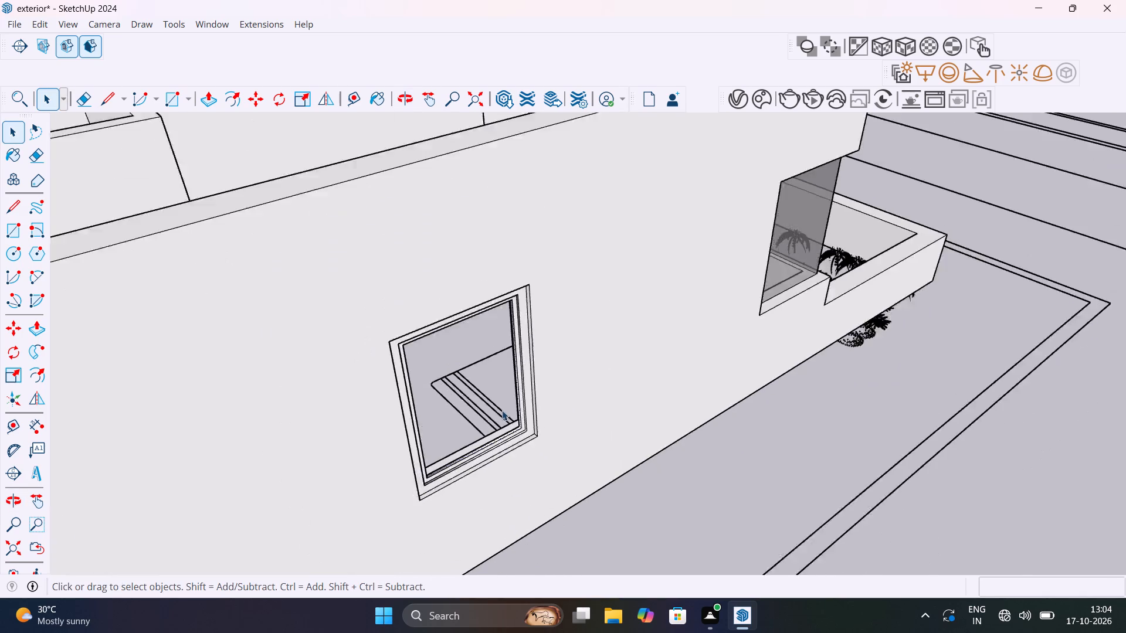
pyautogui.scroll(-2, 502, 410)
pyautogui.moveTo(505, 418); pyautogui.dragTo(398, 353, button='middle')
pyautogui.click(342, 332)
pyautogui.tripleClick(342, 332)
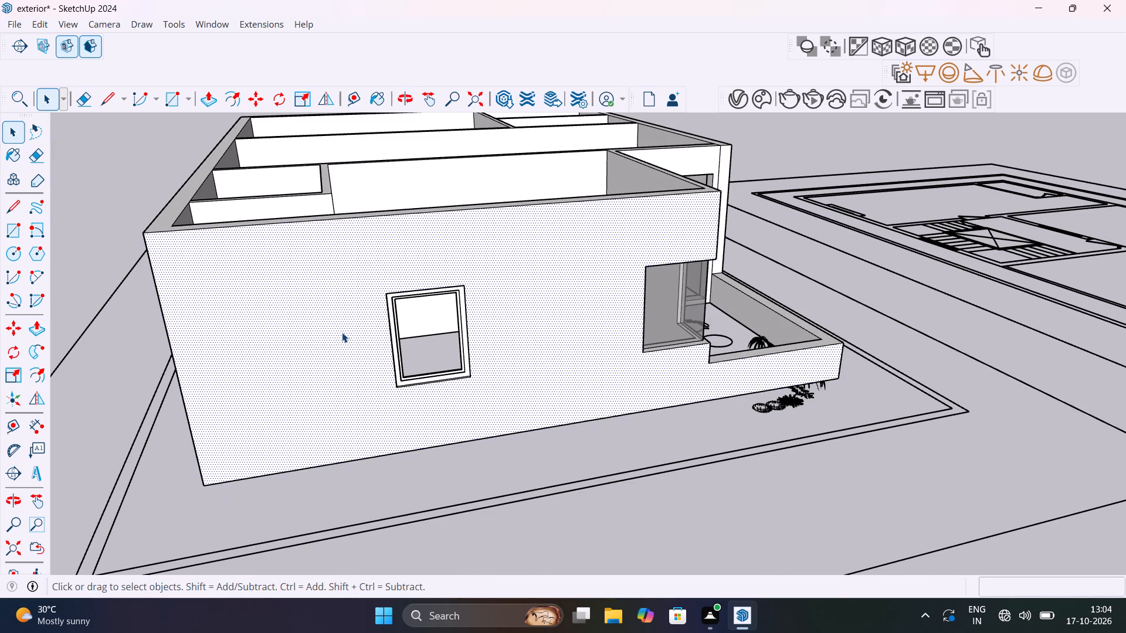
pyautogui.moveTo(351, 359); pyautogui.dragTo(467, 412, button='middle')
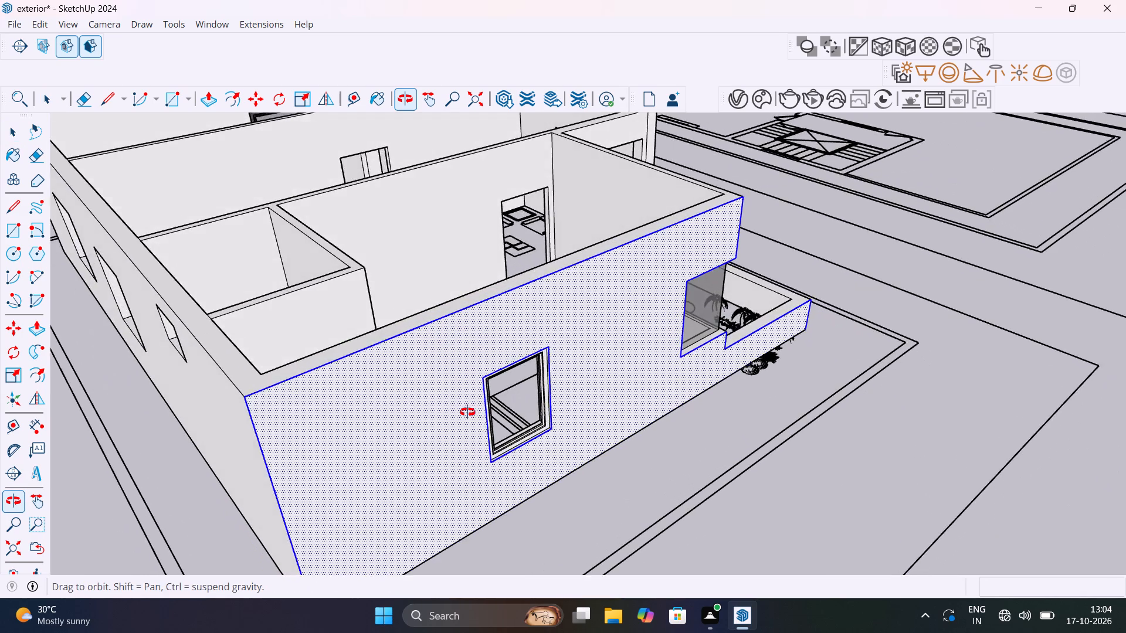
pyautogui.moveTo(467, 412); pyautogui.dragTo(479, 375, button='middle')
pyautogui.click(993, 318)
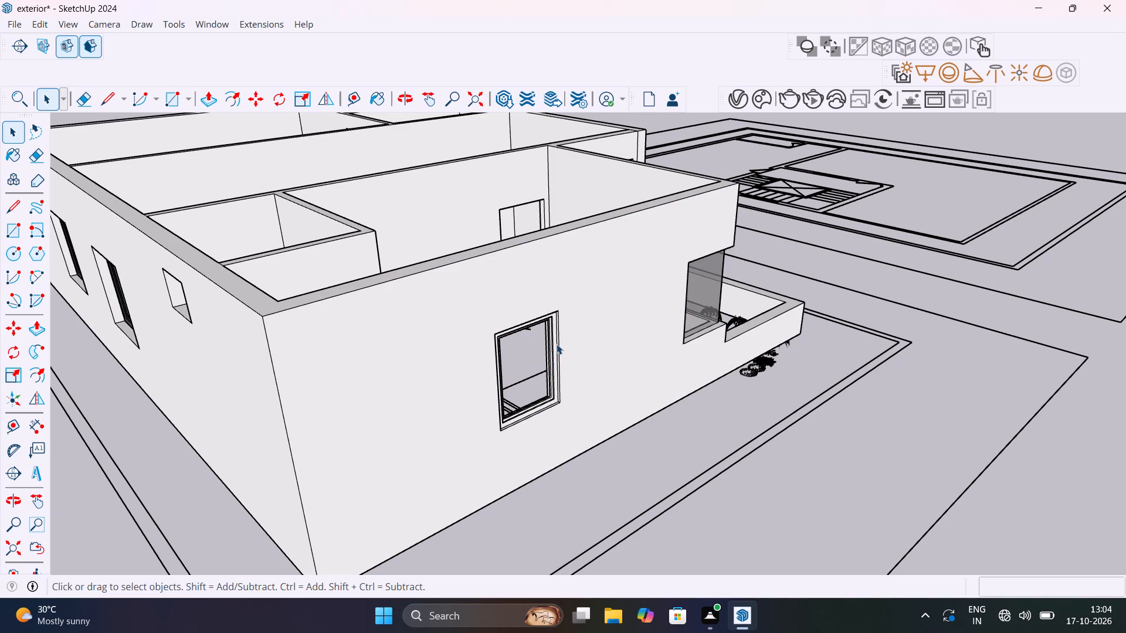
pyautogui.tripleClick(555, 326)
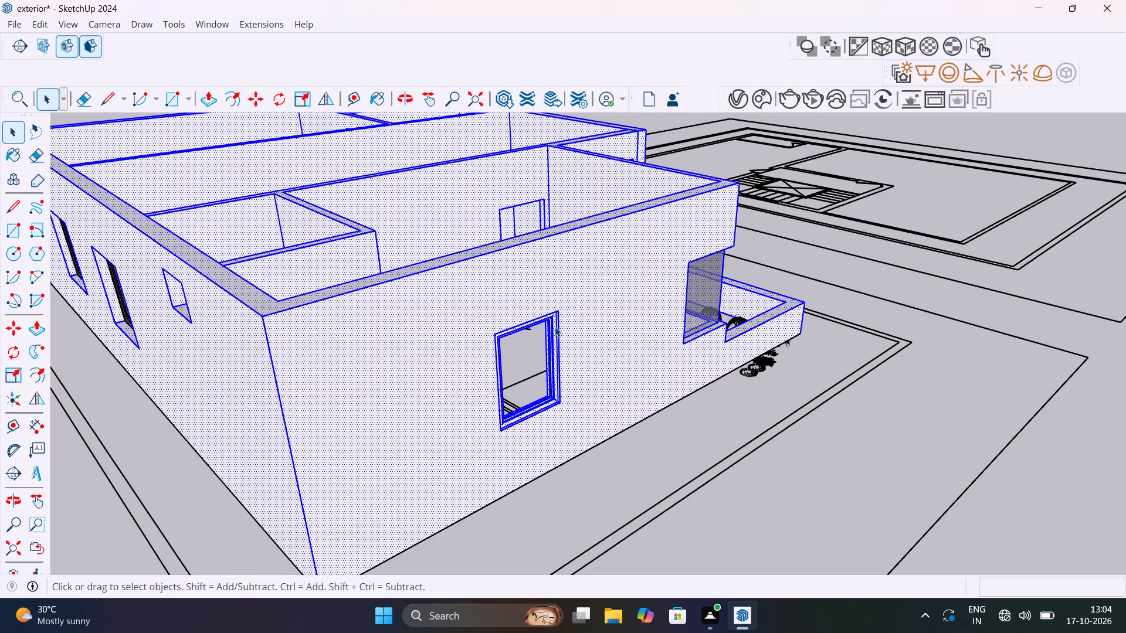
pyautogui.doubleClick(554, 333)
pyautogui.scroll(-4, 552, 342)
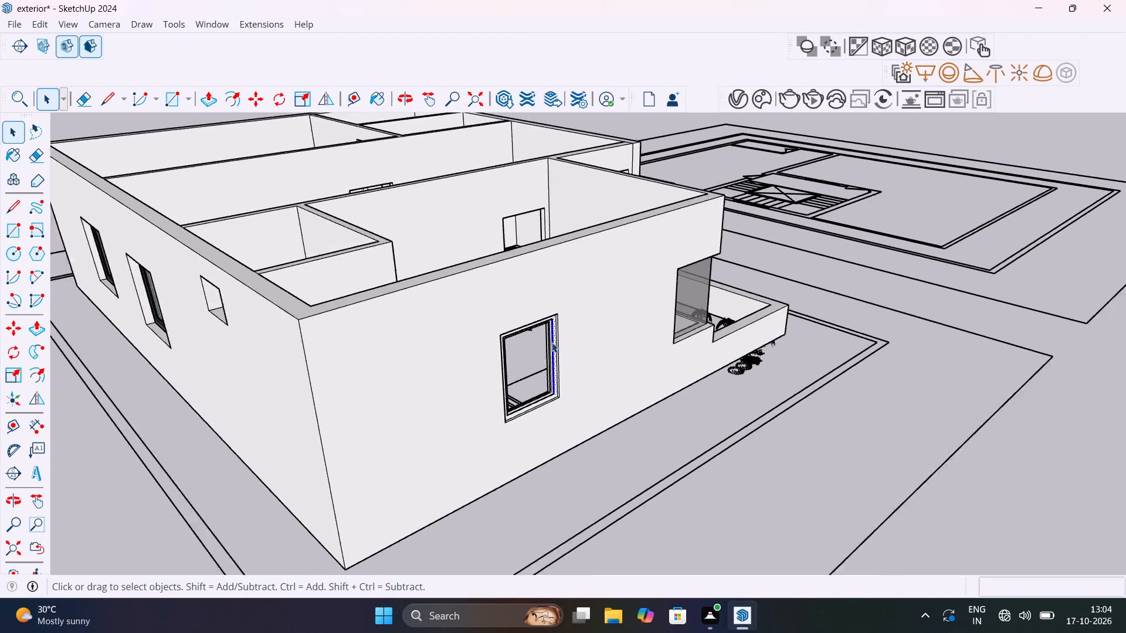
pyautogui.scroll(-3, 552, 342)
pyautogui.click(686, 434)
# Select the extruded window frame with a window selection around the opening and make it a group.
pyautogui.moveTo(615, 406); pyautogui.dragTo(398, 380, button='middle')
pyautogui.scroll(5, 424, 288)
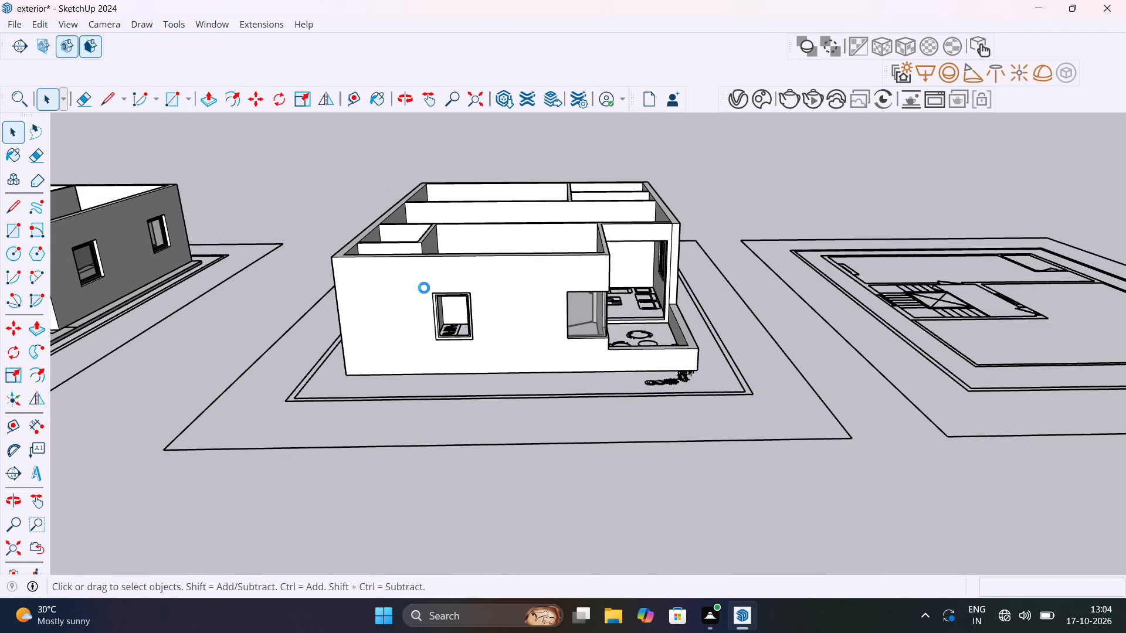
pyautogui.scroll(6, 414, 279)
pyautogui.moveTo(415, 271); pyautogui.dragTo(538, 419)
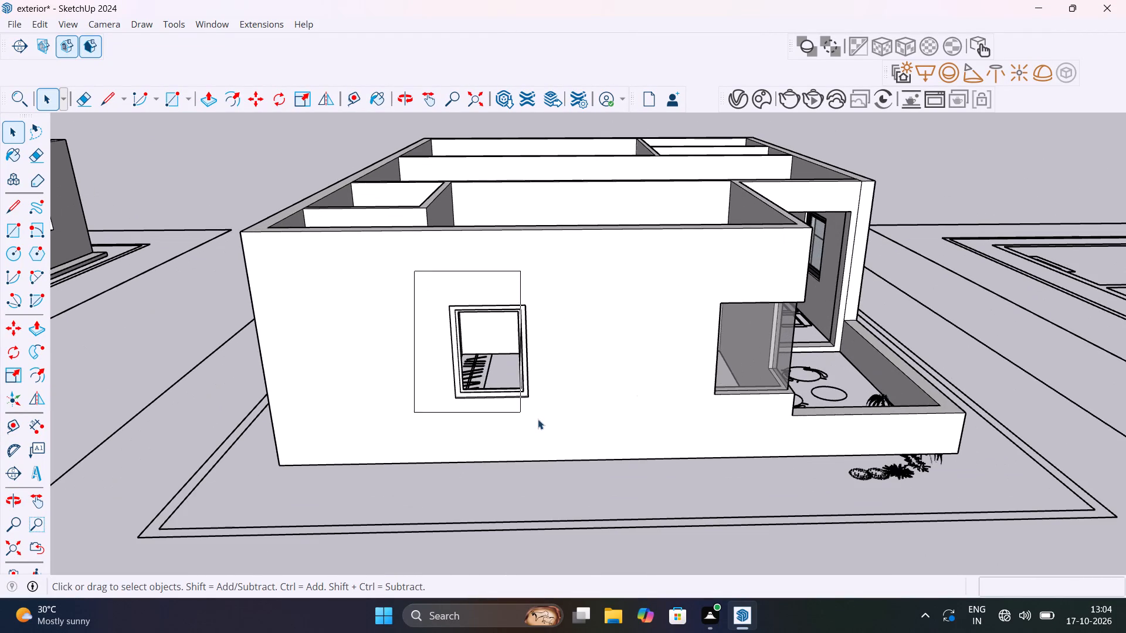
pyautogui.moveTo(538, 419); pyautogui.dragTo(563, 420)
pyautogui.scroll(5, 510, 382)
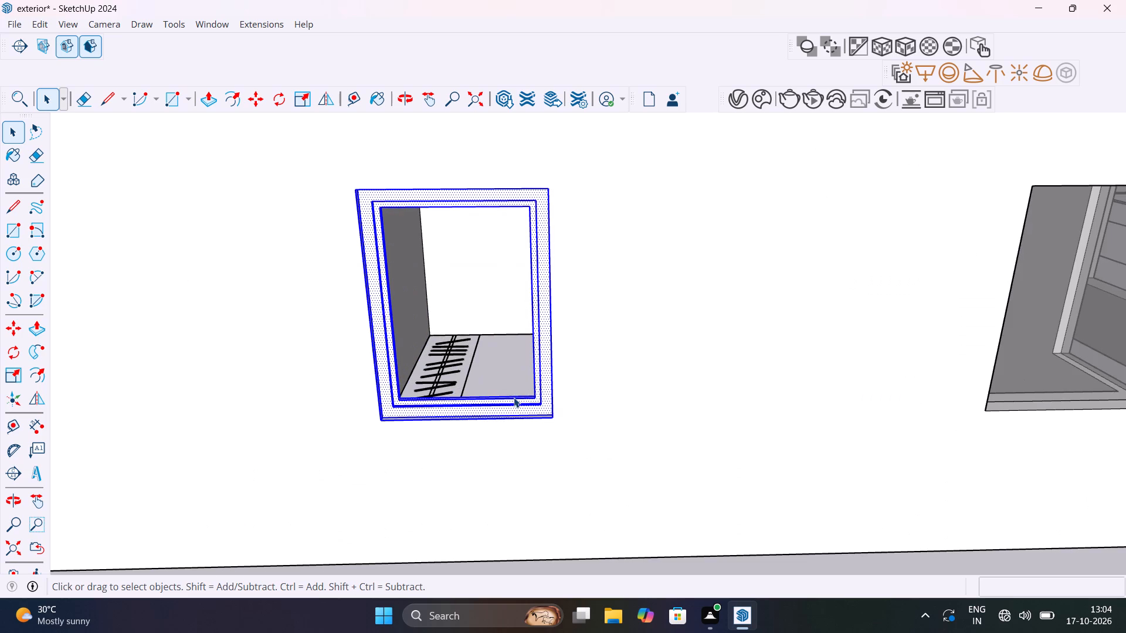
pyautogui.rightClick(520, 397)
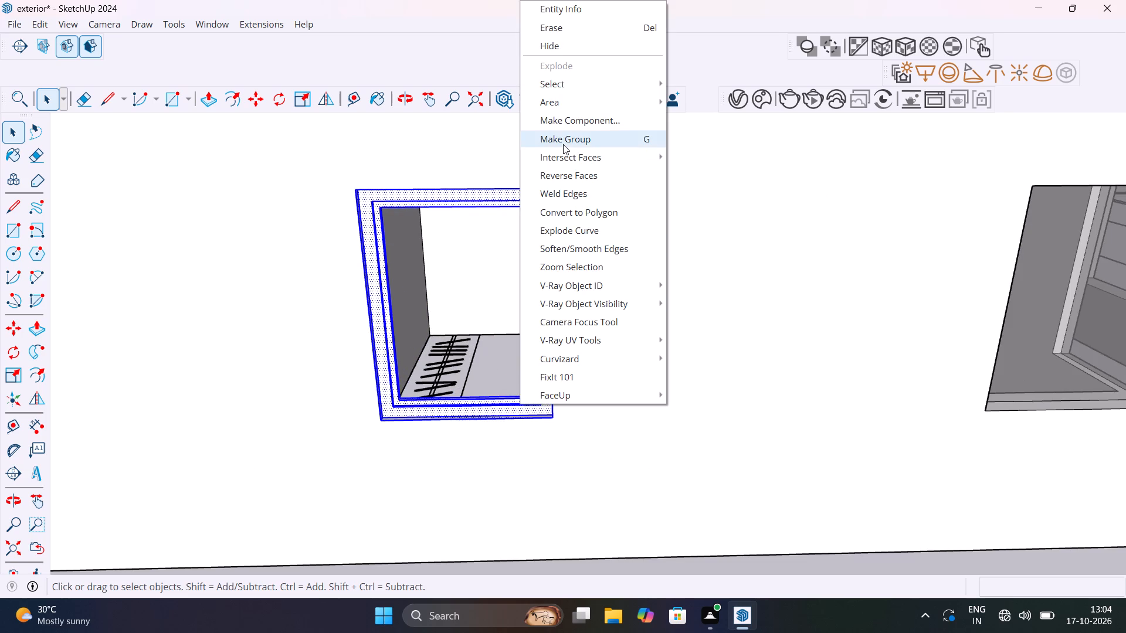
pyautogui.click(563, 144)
# Examine the grouped frame from outside and above to check which geometry the group contains.
pyautogui.moveTo(533, 456); pyautogui.dragTo(728, 463, button='middle')
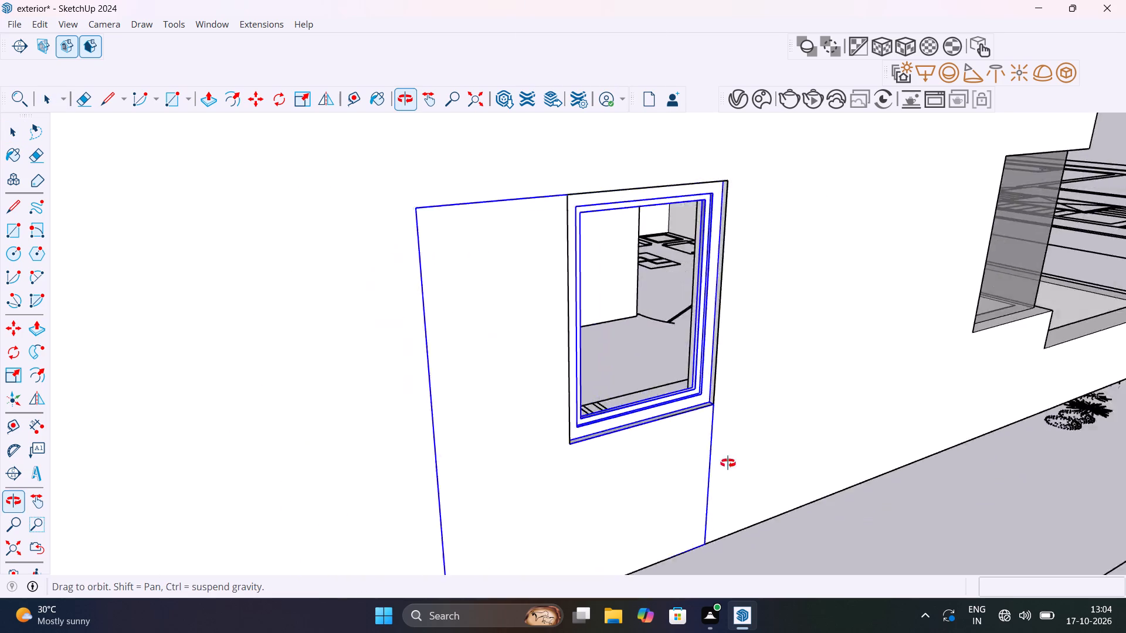
pyautogui.moveTo(728, 463); pyautogui.dragTo(769, 477, button='middle')
pyautogui.middleClick(769, 477)
pyautogui.scroll(10, 774, 416)
pyautogui.moveTo(788, 430); pyautogui.dragTo(828, 506, button='middle')
pyautogui.press('space')
pyautogui.click(806, 458)
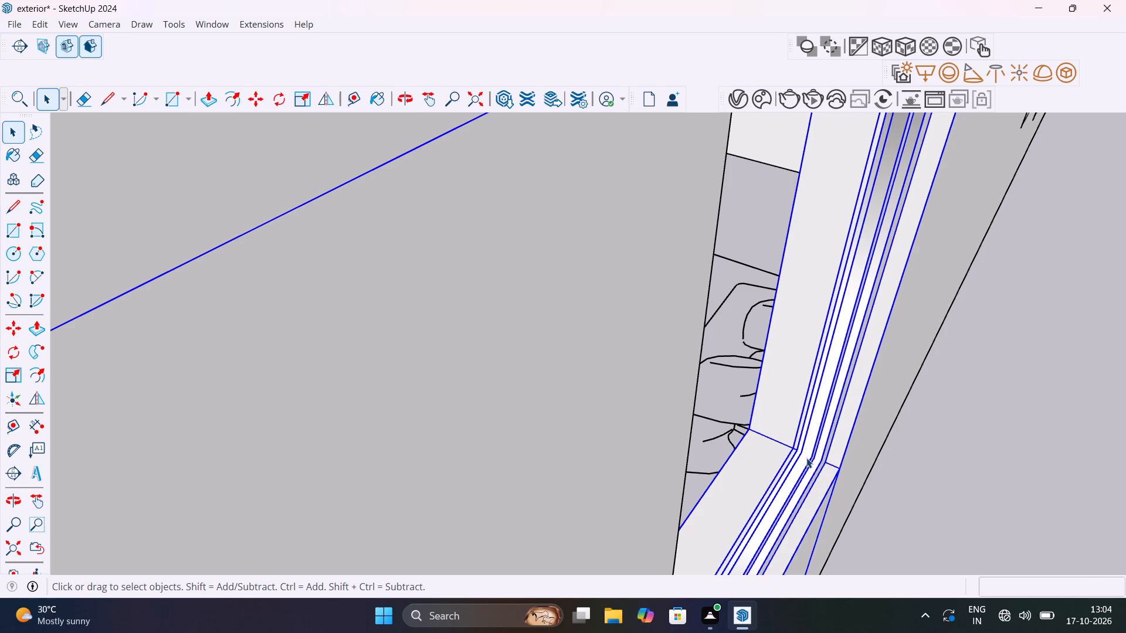
pyautogui.scroll(-7, 881, 464)
pyautogui.scroll(-5, 940, 467)
pyautogui.click(1104, 443)
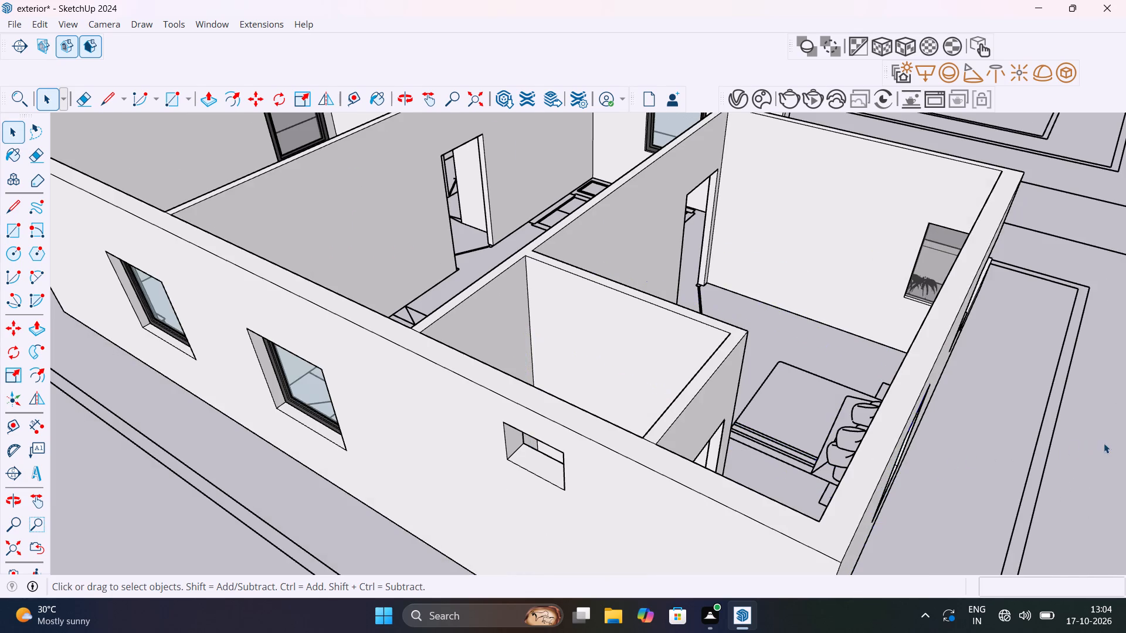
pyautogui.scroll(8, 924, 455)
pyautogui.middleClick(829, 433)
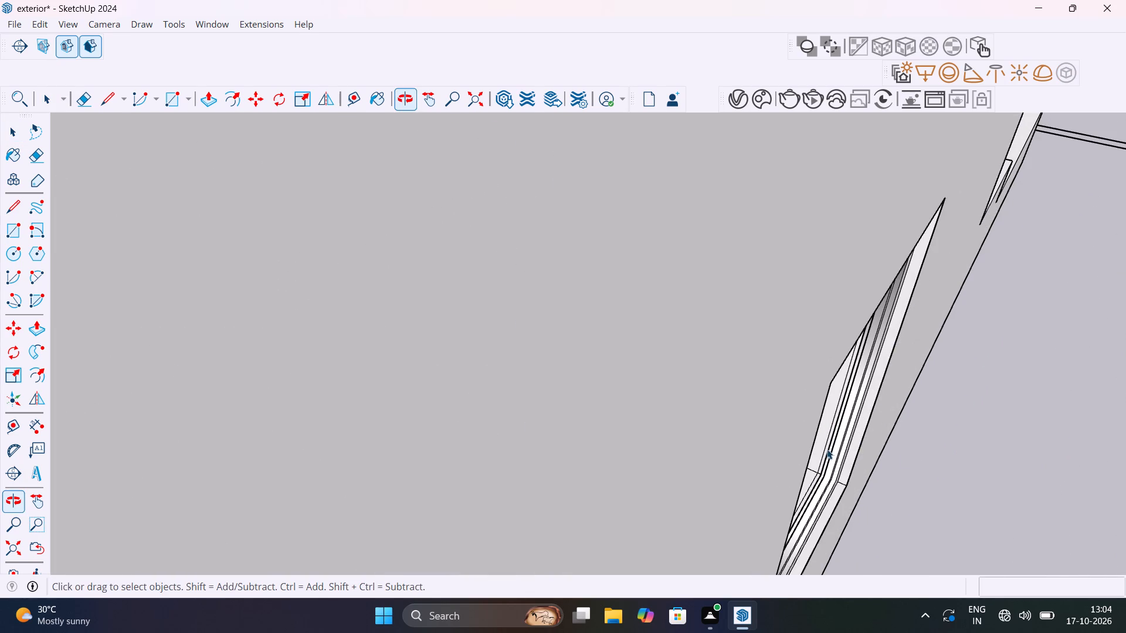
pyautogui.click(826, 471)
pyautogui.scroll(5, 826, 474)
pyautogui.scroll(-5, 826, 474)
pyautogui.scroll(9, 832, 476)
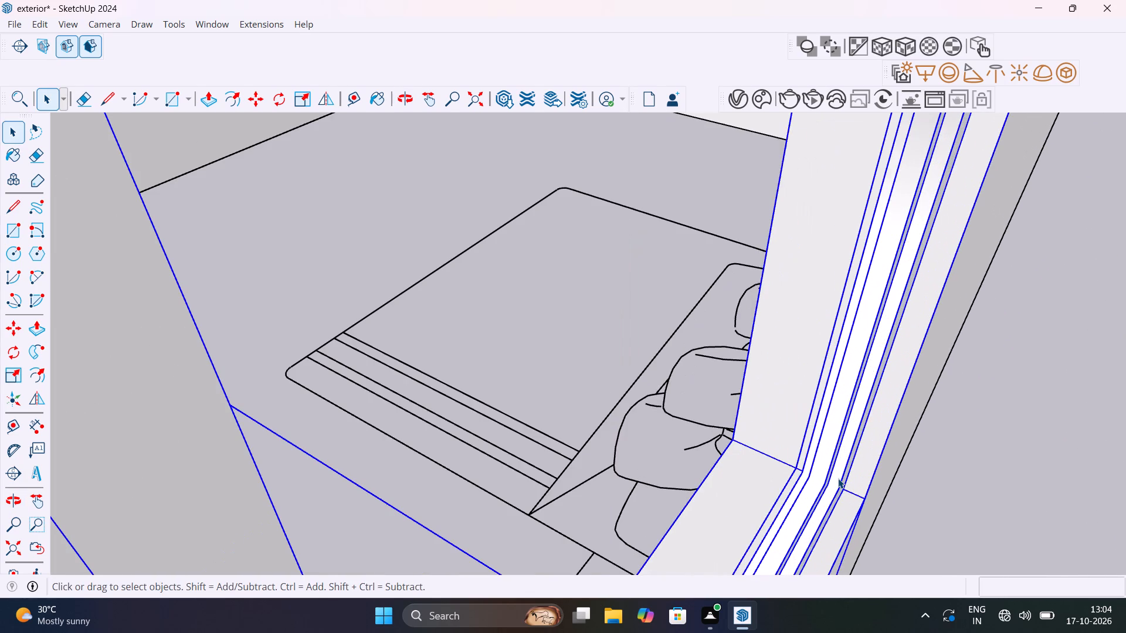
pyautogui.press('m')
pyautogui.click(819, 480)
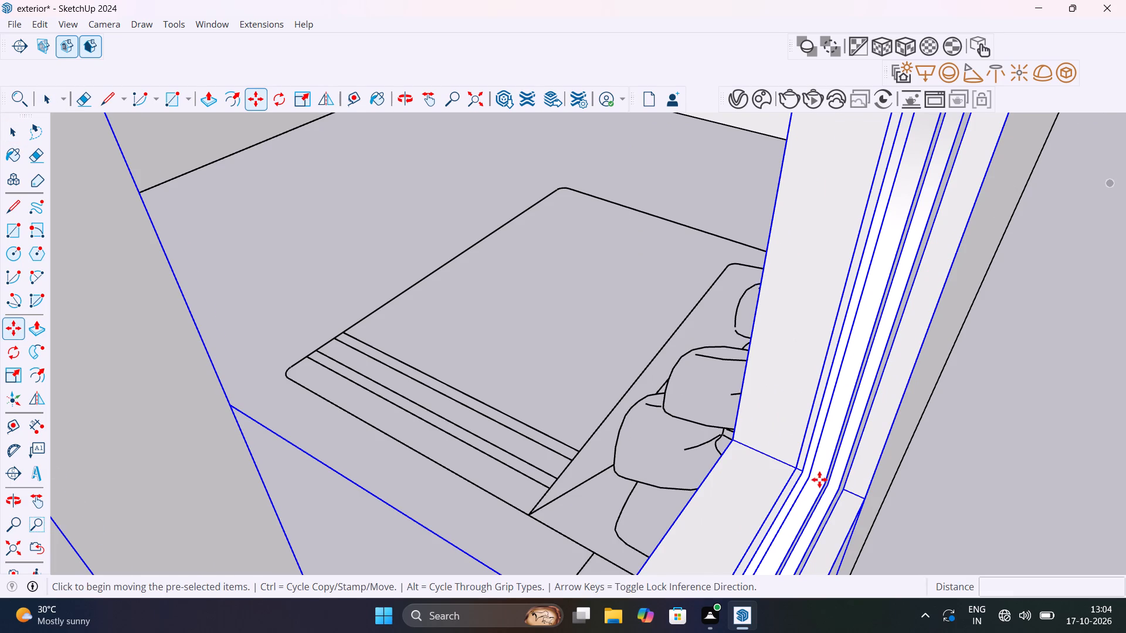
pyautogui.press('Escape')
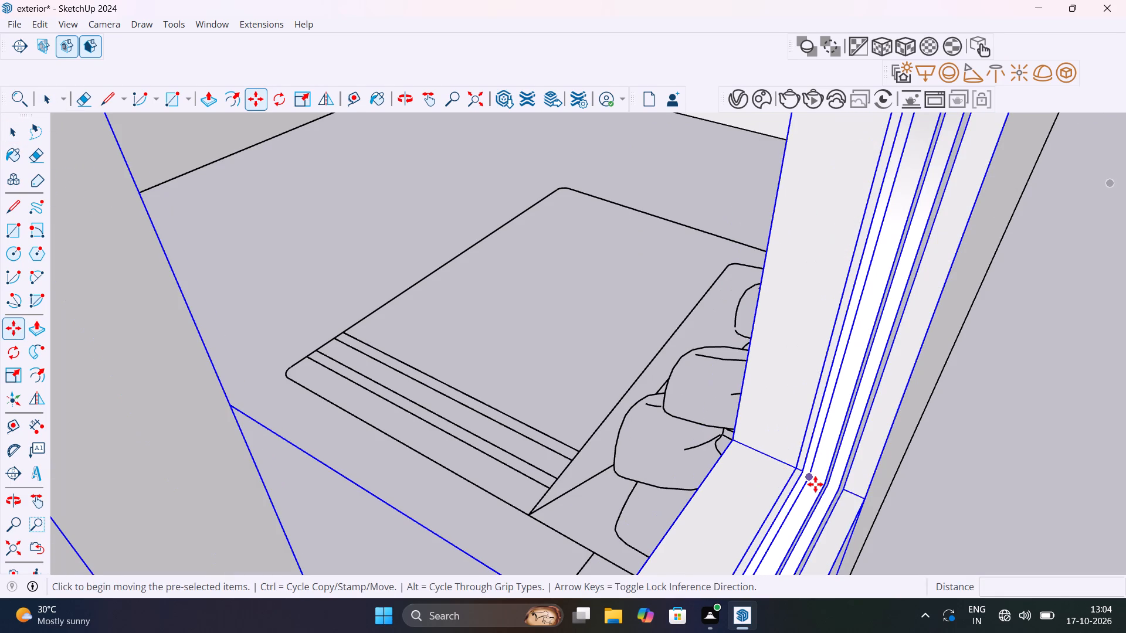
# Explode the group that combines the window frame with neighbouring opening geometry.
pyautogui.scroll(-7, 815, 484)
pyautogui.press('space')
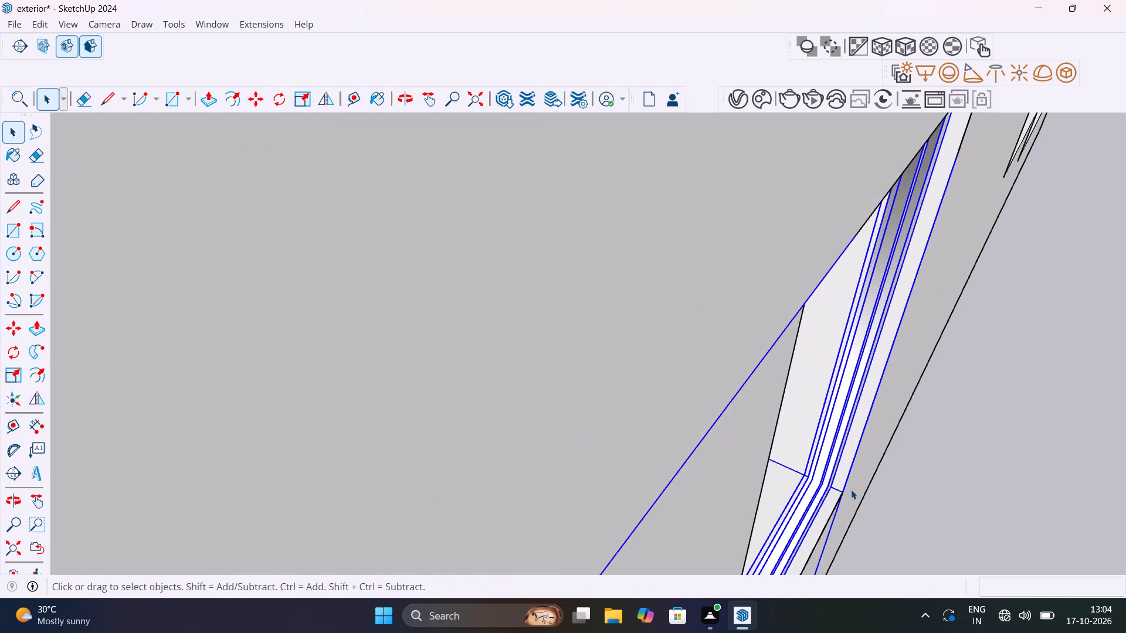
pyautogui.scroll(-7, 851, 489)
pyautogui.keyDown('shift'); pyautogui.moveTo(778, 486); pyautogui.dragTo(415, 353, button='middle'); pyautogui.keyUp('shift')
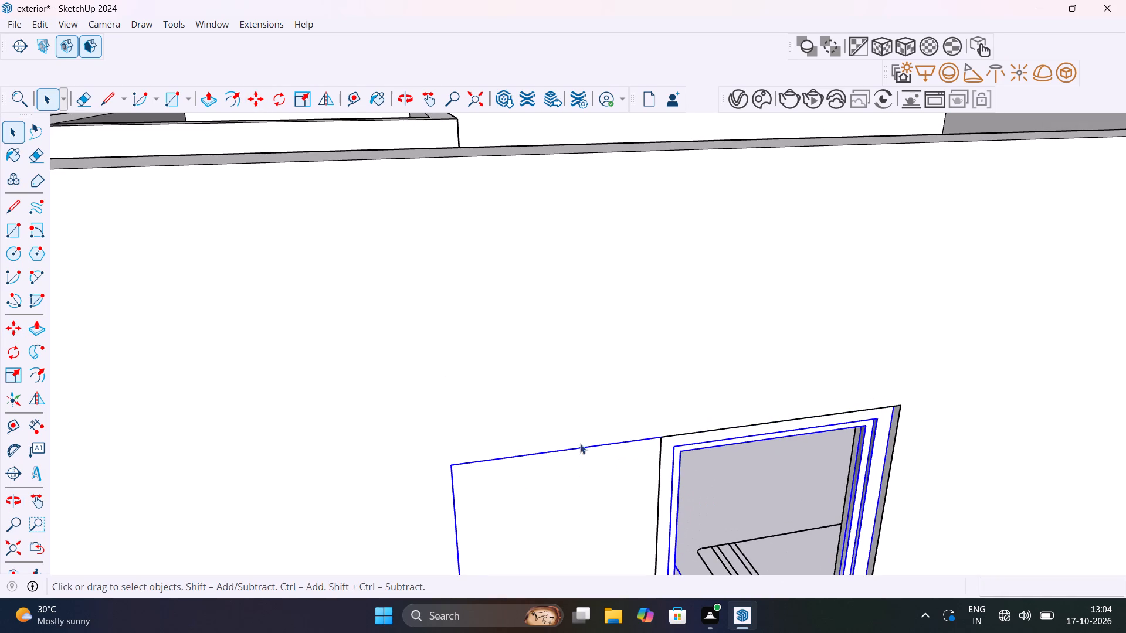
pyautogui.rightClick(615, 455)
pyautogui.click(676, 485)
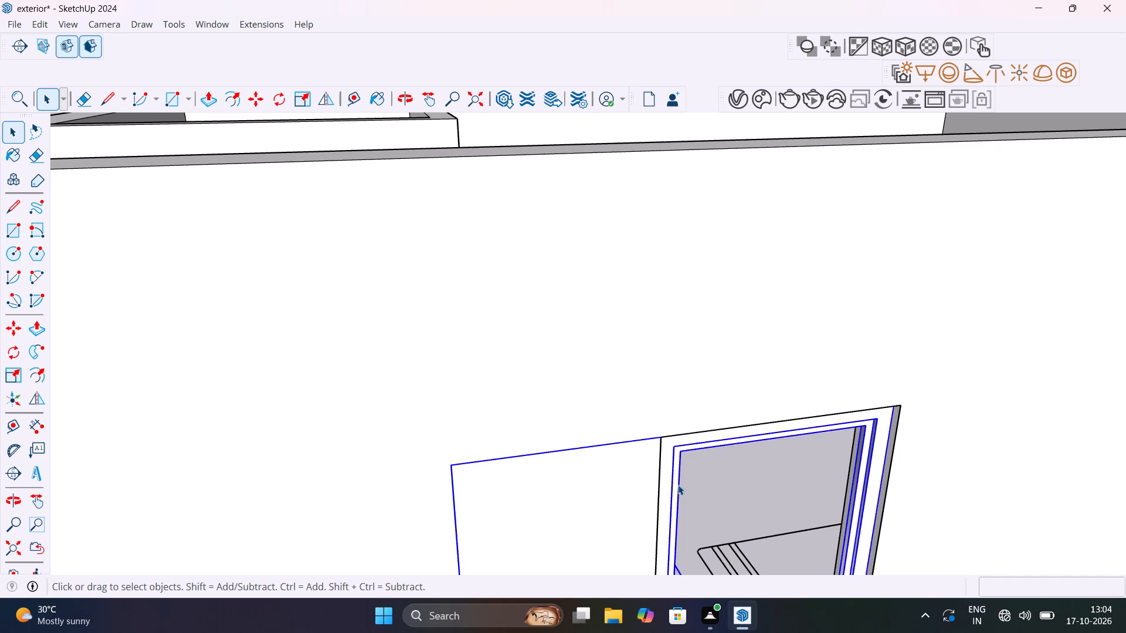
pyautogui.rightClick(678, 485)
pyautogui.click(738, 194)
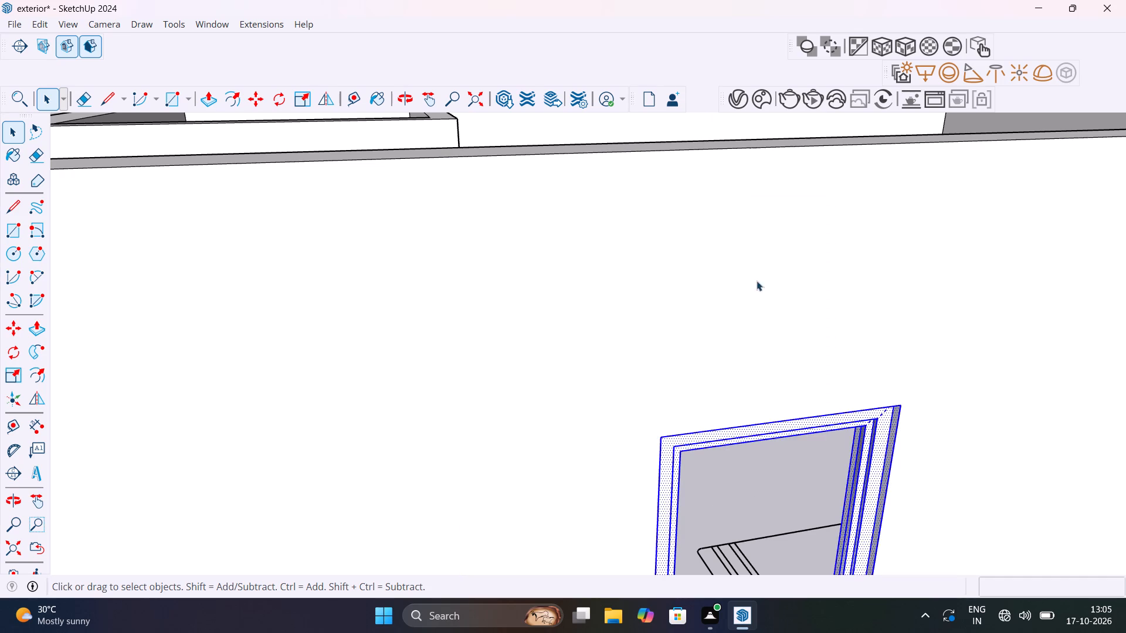
# Remove the interior doorway's jamb face and its edges from the current selection.
pyautogui.scroll(-8, 759, 309)
pyautogui.scroll(1, 821, 477)
pyautogui.moveTo(821, 477); pyautogui.dragTo(898, 567, button='middle')
pyautogui.scroll(-1, 821, 477)
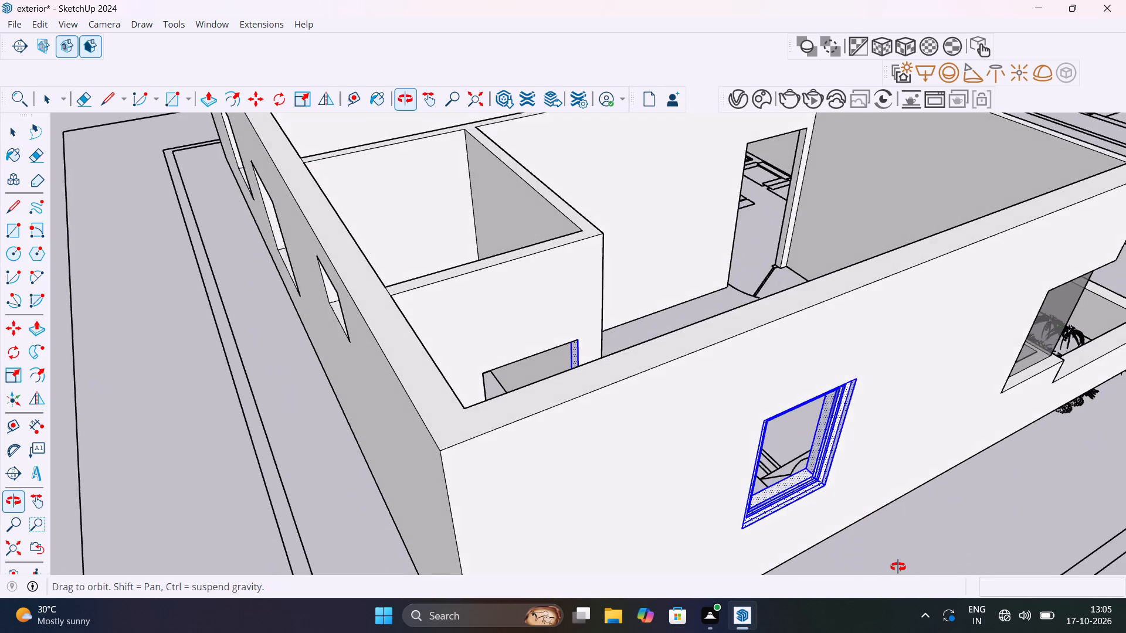
pyautogui.moveTo(898, 567); pyautogui.dragTo(1125, 628, button='middle')
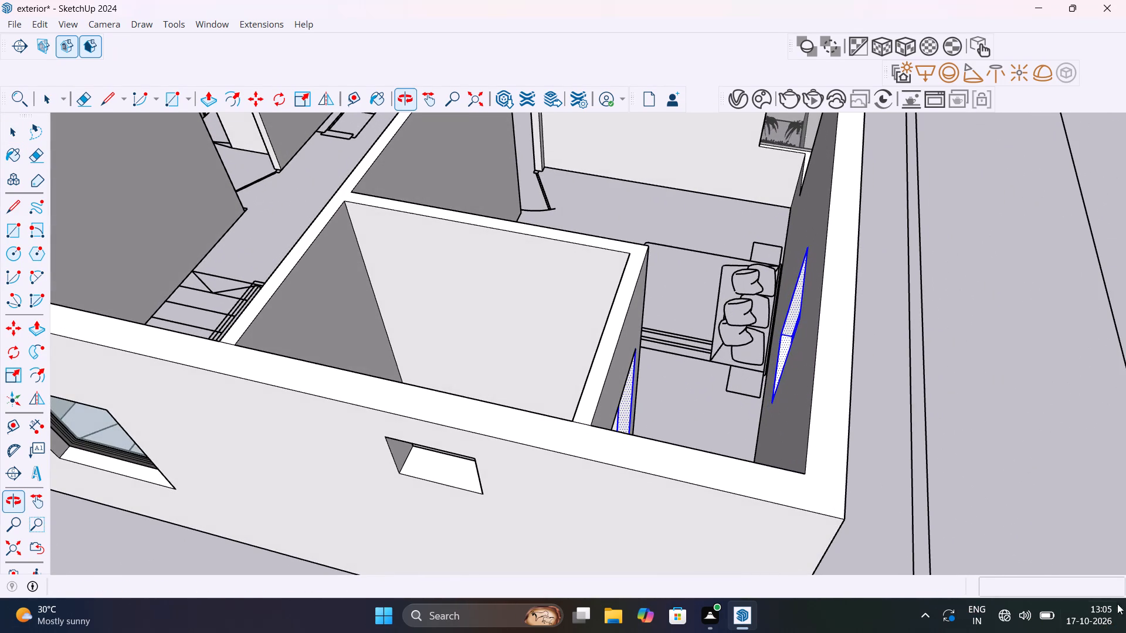
pyautogui.scroll(10, 640, 401)
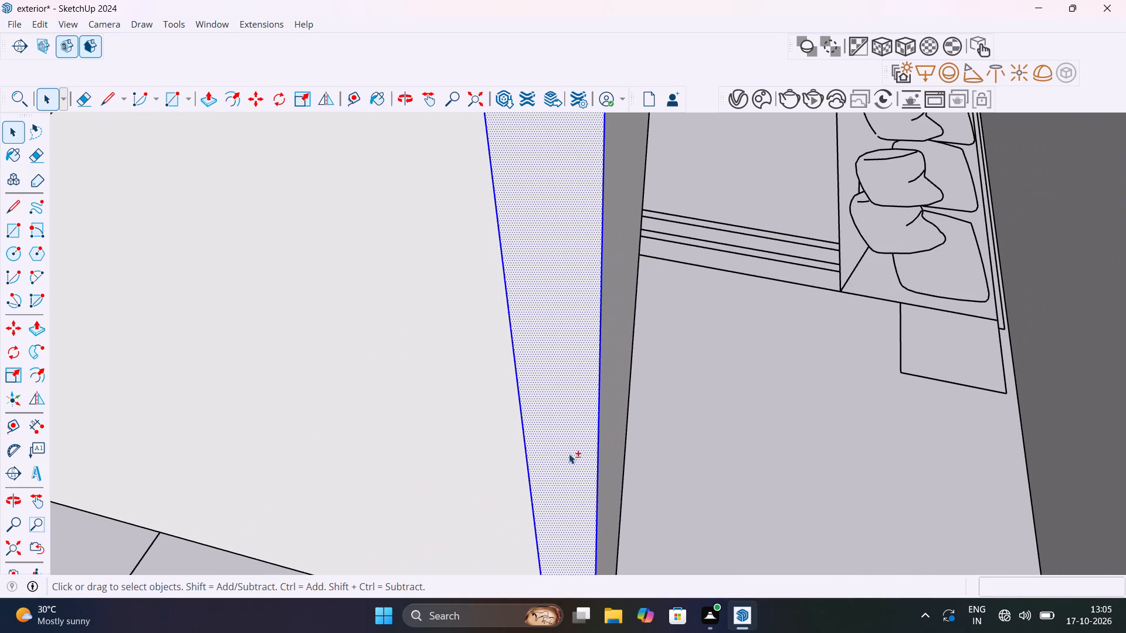
pyautogui.keyDown('shift'); pyautogui.click(569, 454); pyautogui.keyUp('shift')
pyautogui.keyDown('shift'); pyautogui.click(598, 451); pyautogui.keyUp('shift')
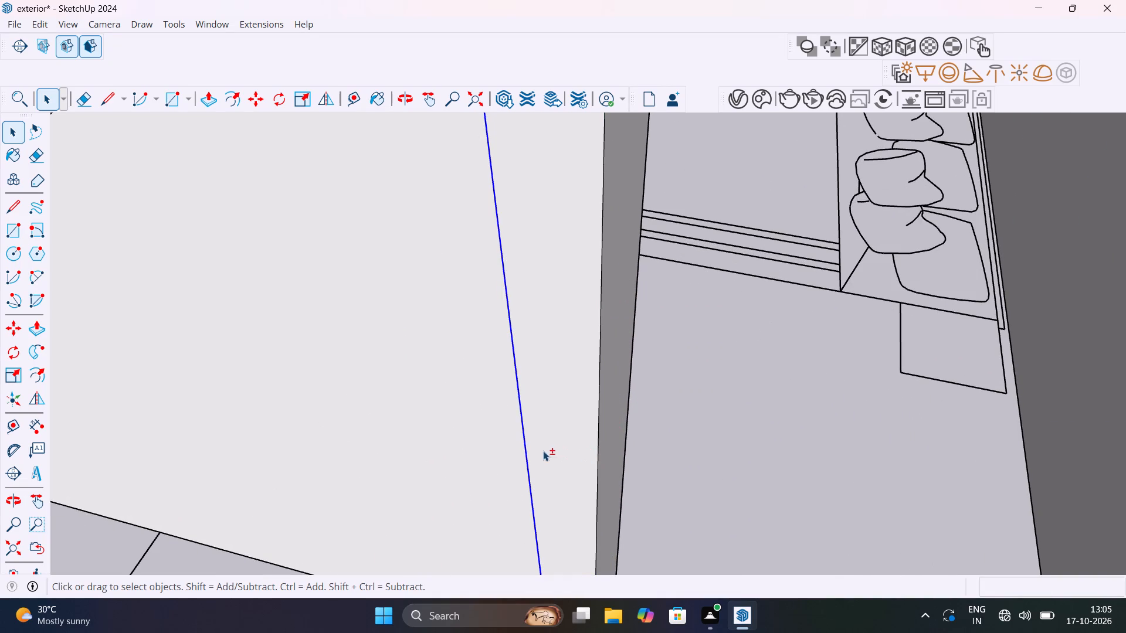
pyautogui.keyDown('shift'); pyautogui.click(529, 472); pyautogui.keyUp('shift')
pyautogui.keyDown('shift'); pyautogui.scroll(-11, 546, 464); pyautogui.keyUp('shift')
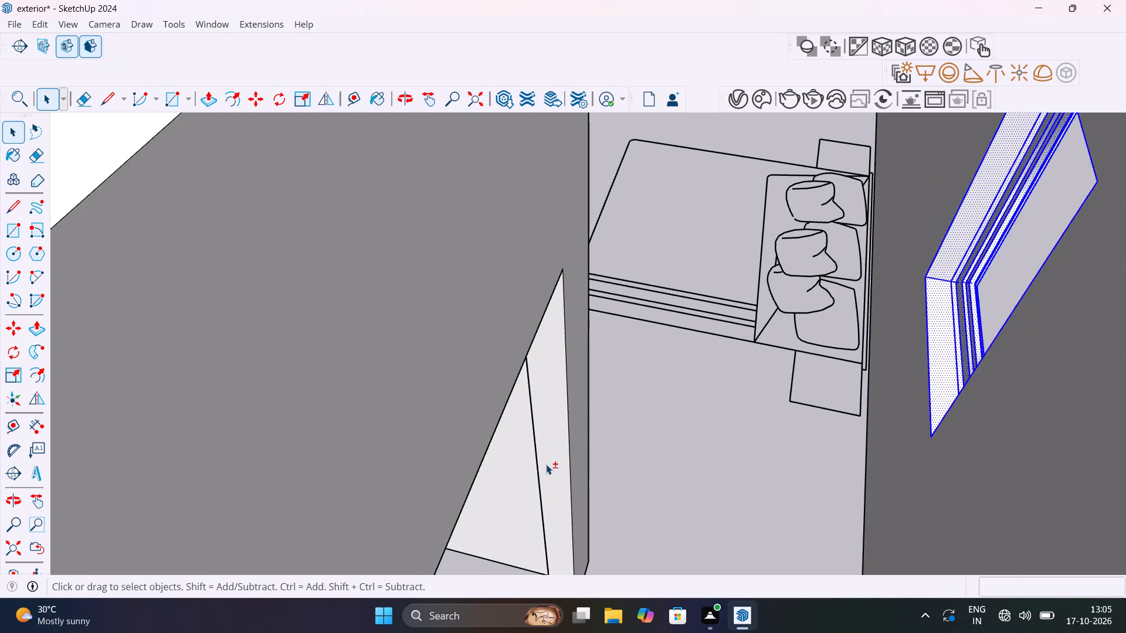
pyautogui.keyDown('shift'); pyautogui.scroll(-3, 546, 464); pyautogui.keyUp('shift')
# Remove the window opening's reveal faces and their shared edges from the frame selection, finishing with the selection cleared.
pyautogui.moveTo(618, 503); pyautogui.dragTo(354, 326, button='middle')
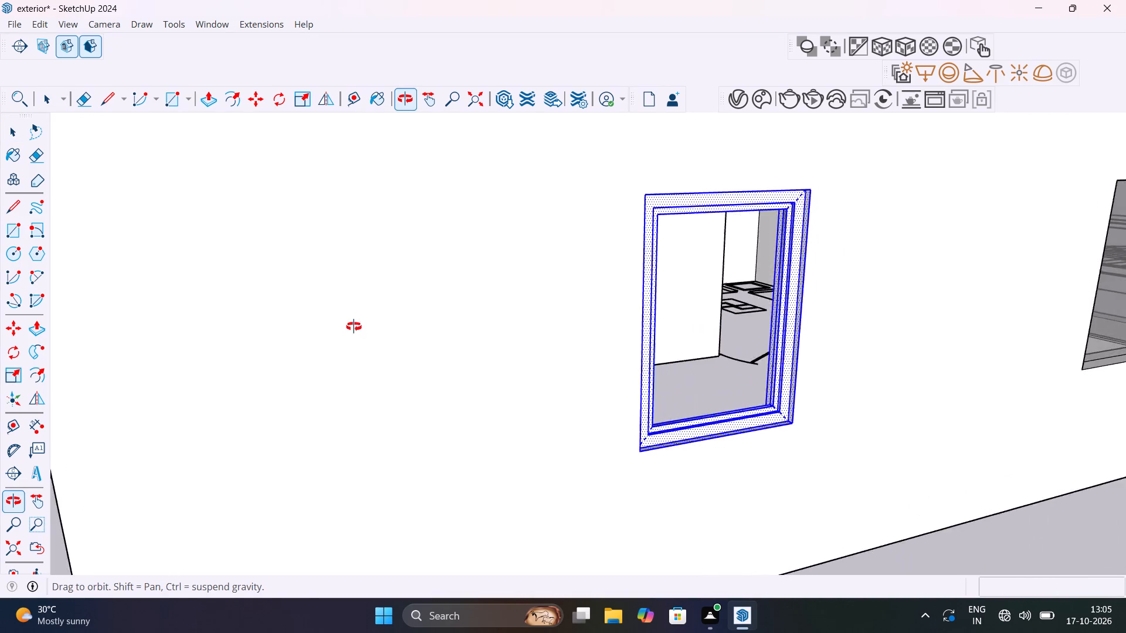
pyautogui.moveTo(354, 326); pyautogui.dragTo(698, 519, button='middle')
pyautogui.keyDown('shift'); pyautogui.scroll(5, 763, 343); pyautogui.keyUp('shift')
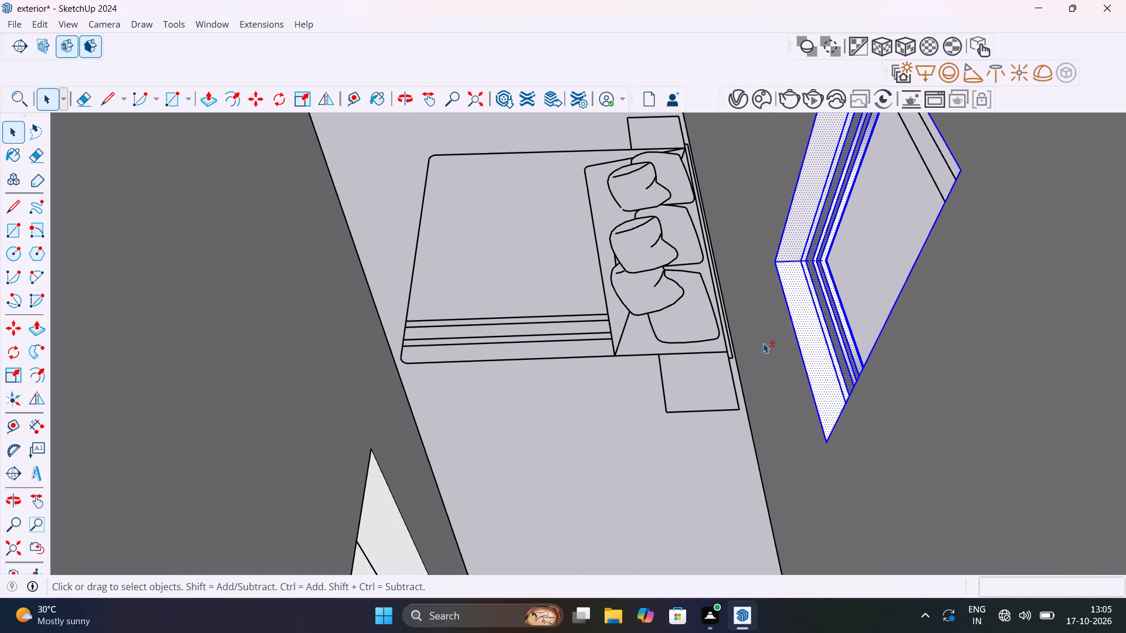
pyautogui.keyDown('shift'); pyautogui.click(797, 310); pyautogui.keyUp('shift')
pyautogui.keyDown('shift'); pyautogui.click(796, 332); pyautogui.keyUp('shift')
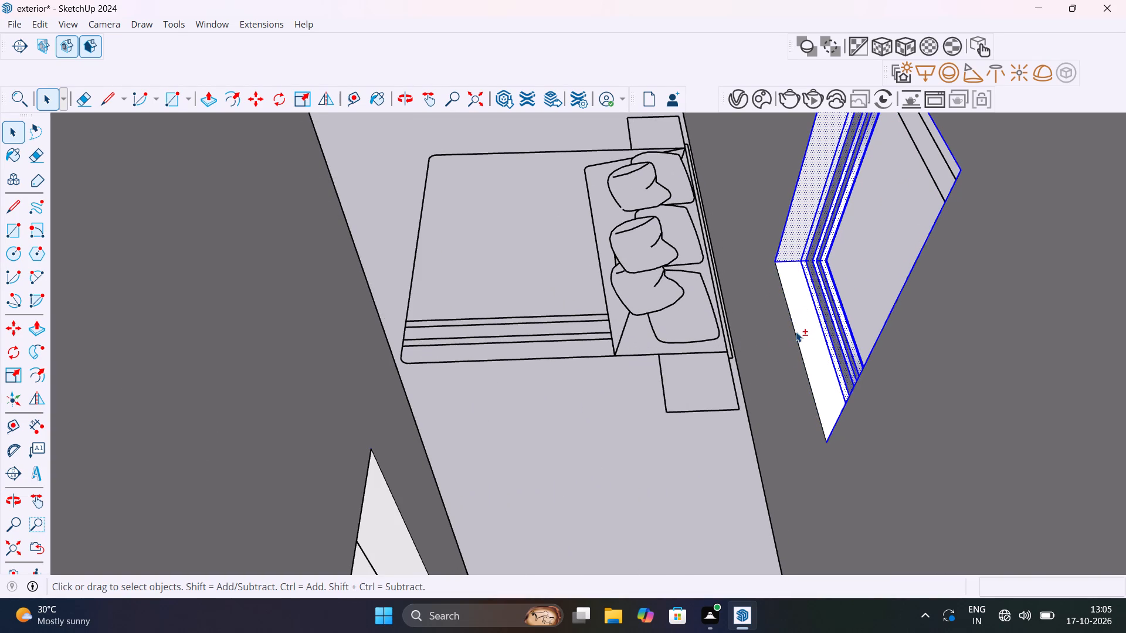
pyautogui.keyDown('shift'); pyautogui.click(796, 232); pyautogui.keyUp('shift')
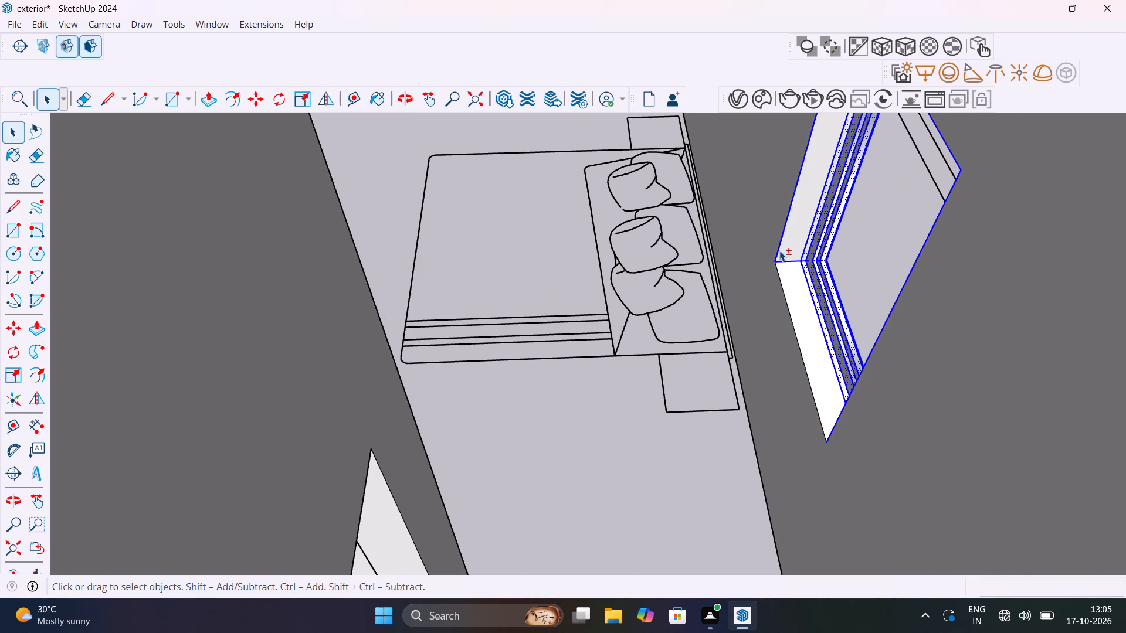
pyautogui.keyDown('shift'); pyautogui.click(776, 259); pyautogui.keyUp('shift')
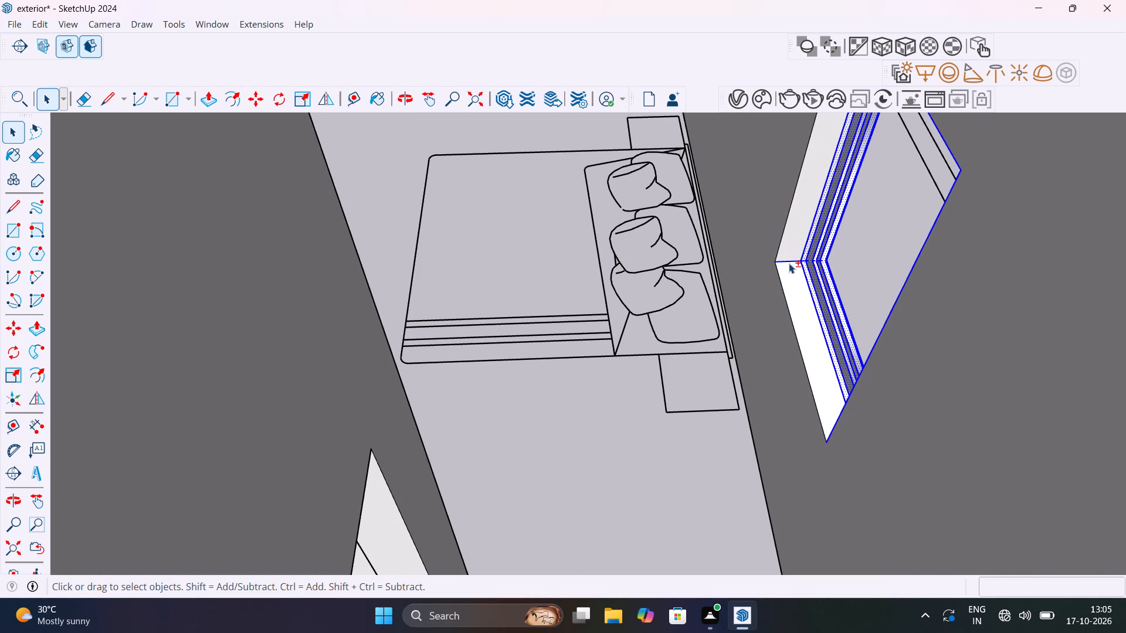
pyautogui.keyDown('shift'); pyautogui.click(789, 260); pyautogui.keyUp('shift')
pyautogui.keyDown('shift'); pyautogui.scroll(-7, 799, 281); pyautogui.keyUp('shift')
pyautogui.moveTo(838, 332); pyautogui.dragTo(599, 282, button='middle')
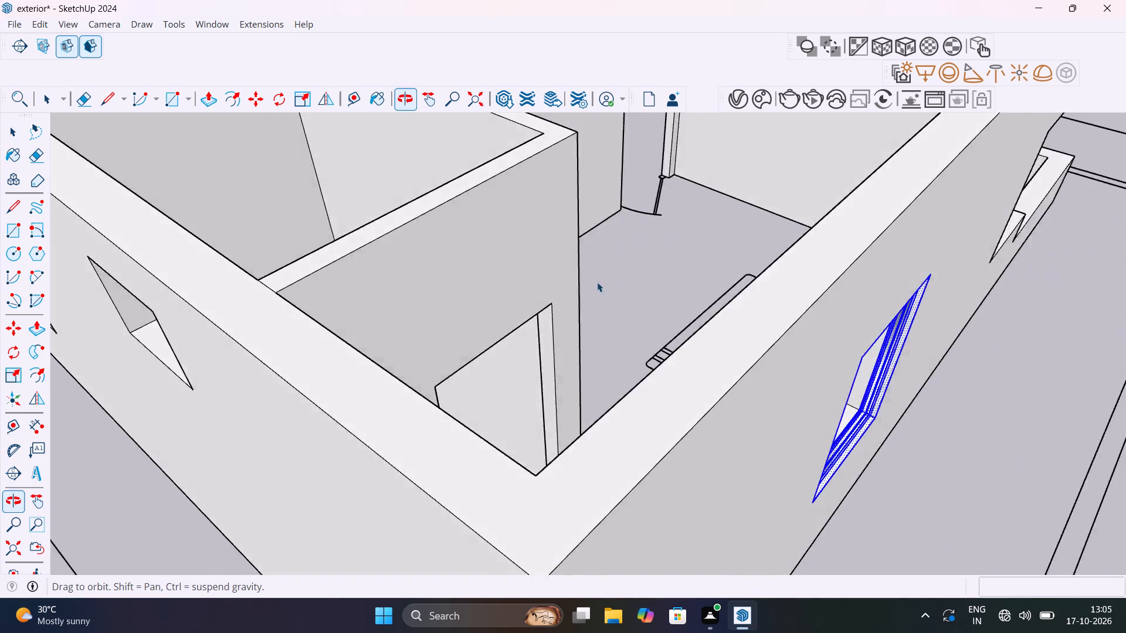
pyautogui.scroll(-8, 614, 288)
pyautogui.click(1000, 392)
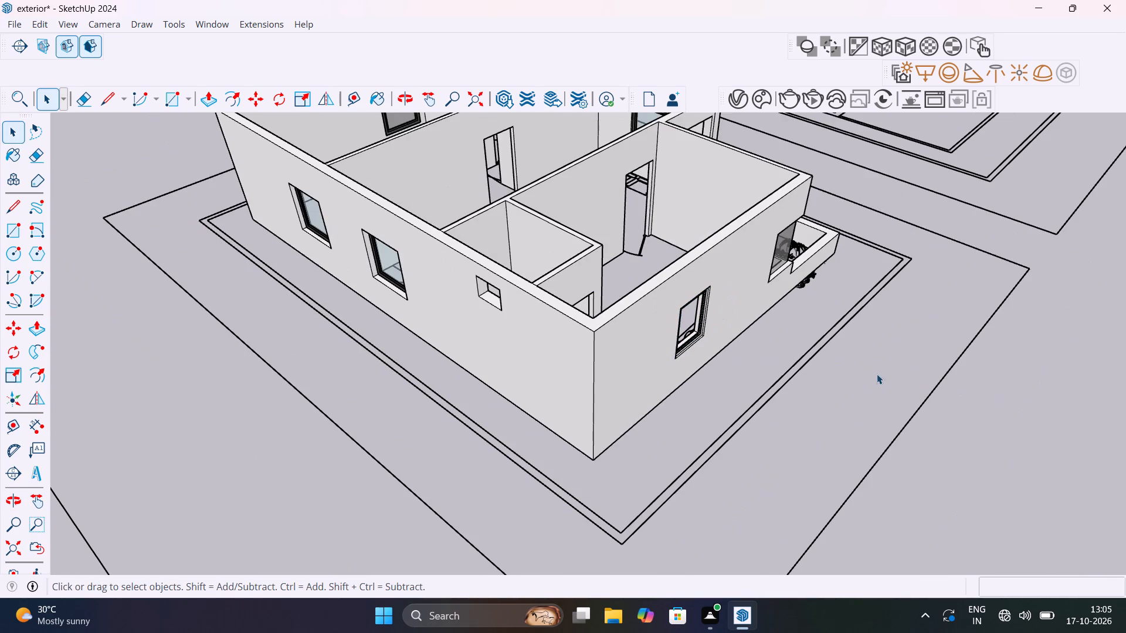
# Examine the existing windows on both floor models and the balcony floor's new front window frame.
pyautogui.scroll(-14, 528, 290)
pyautogui.moveTo(545, 363); pyautogui.dragTo(378, 319, button='middle')
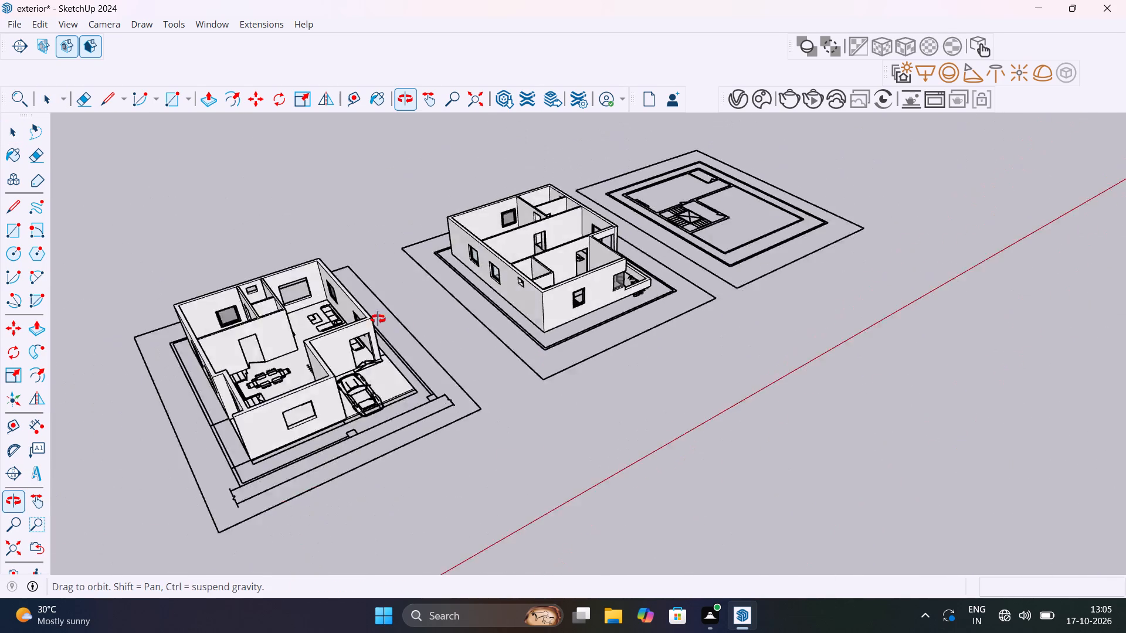
pyautogui.moveTo(378, 319); pyautogui.dragTo(315, 315, button='middle')
pyautogui.scroll(10, 317, 289)
pyautogui.click(317, 289)
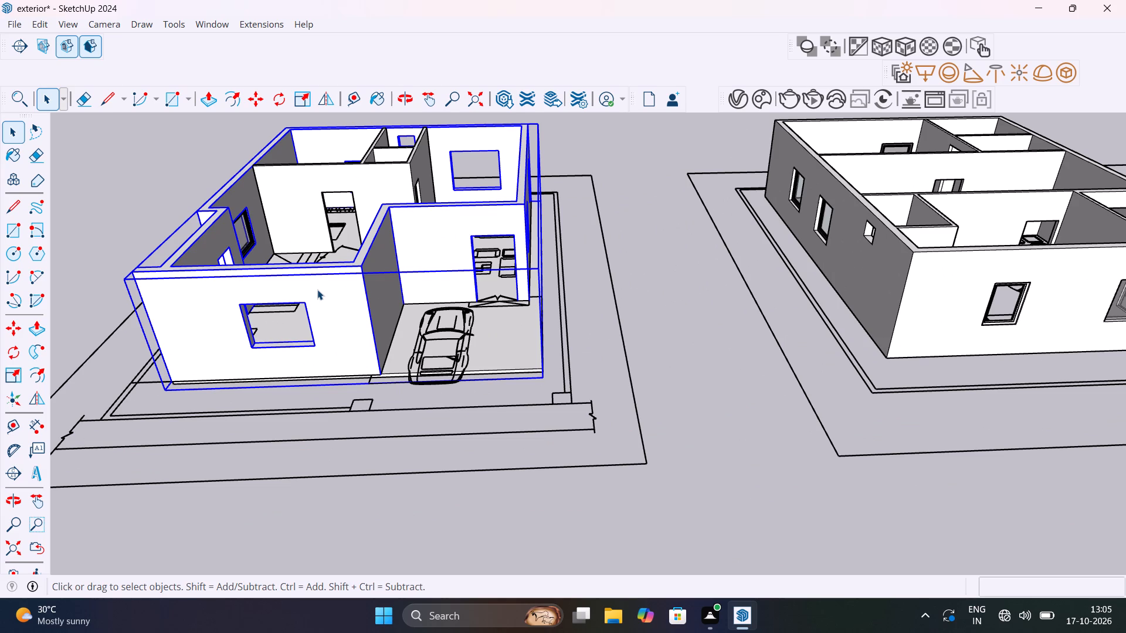
pyautogui.click(749, 349)
pyautogui.scroll(4, 836, 216)
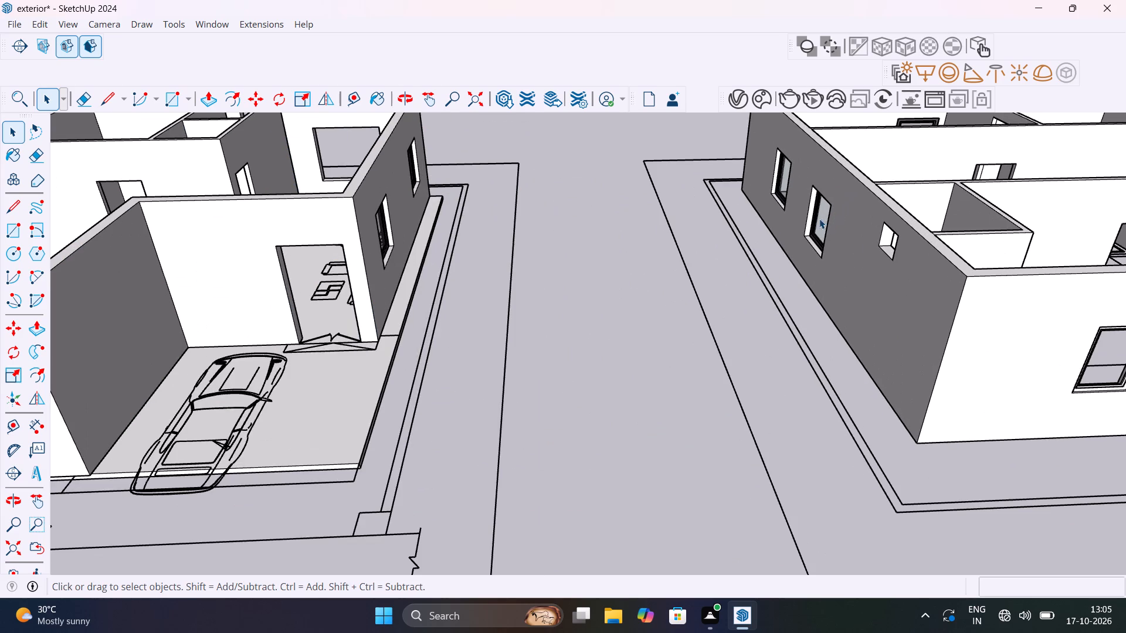
pyautogui.click(818, 220)
pyautogui.scroll(-10, 818, 222)
pyautogui.scroll(-1, 913, 371)
pyautogui.click(913, 371)
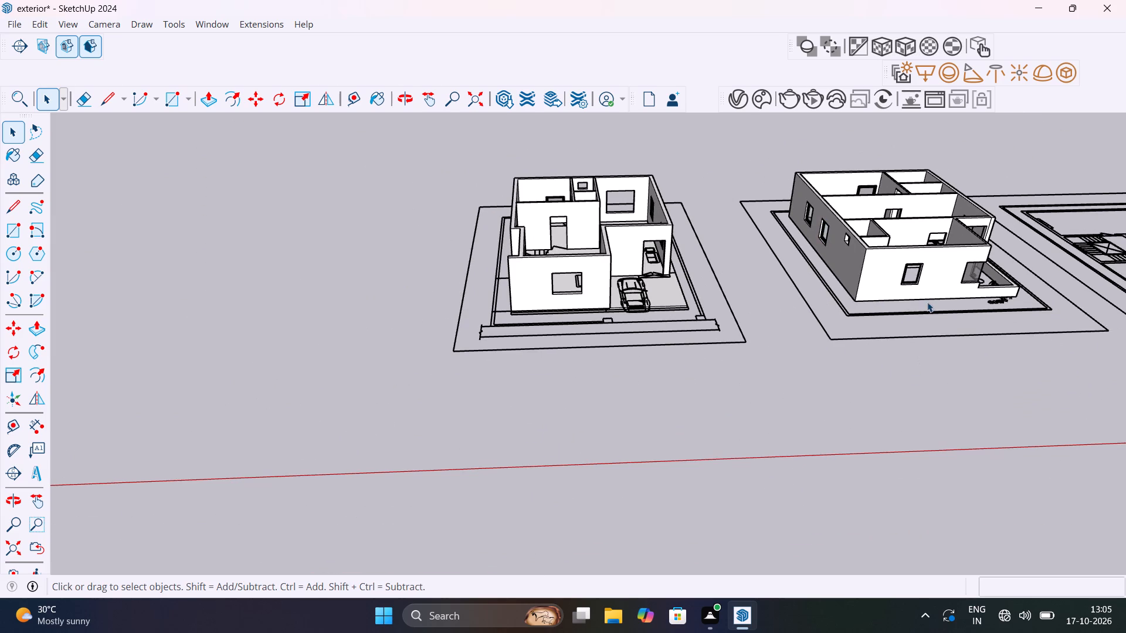
pyautogui.scroll(16, 918, 264)
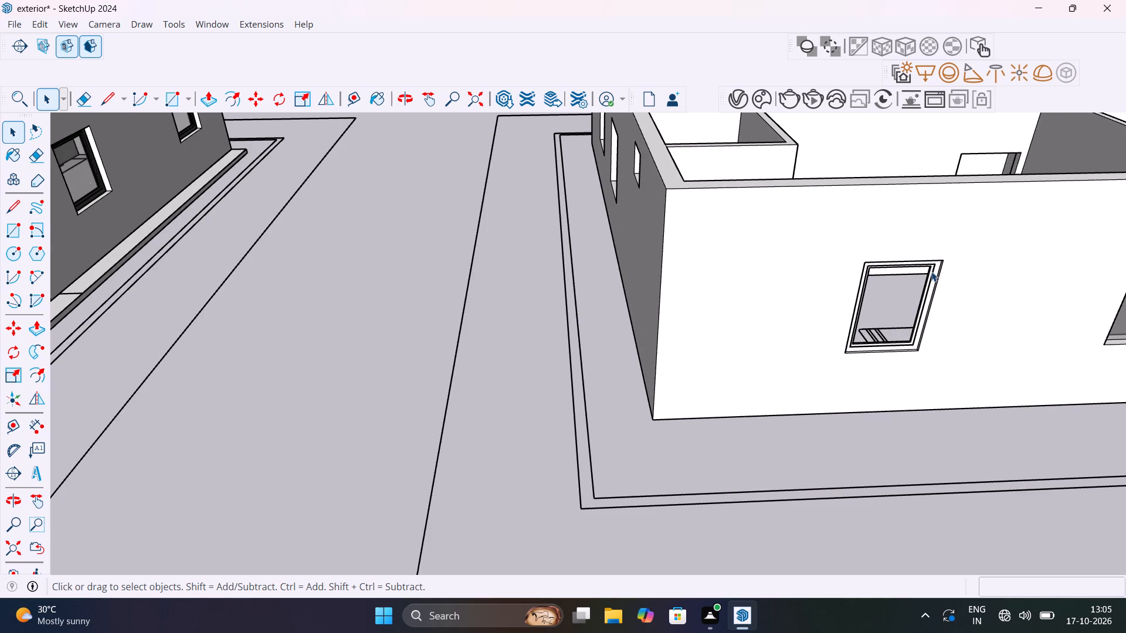
pyautogui.scroll(9, 931, 271)
pyautogui.click(935, 277)
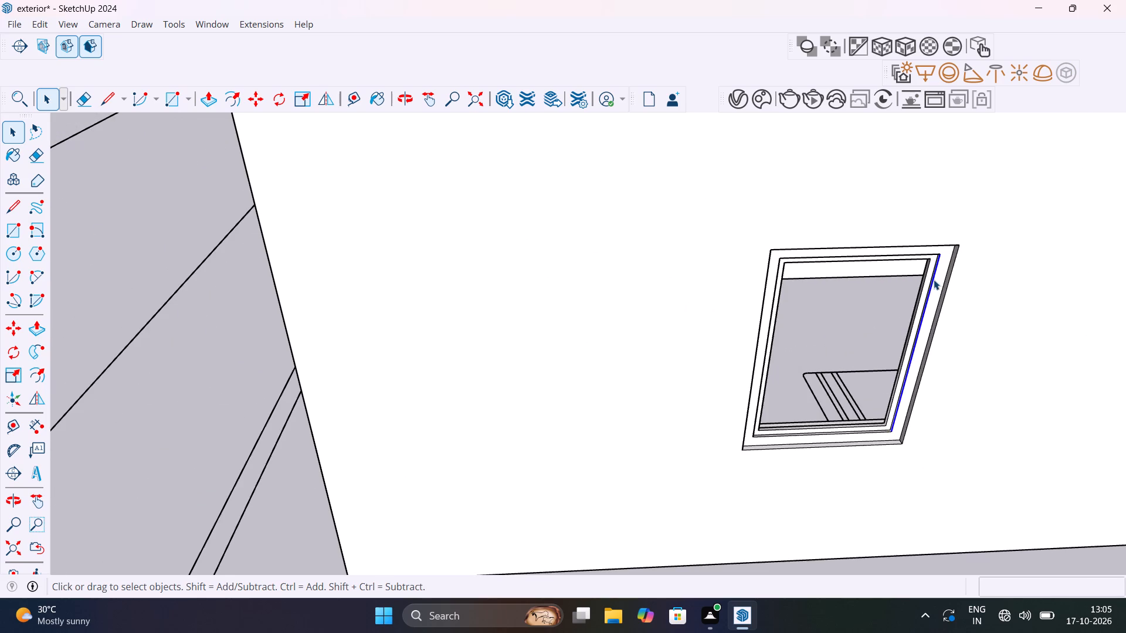
# Undo the front window frame's construction back to the plain, empty wall opening.
pyautogui.hotkey('ctrl', 'z')
pyautogui.hotkey('ctrl', 'z')
pyautogui.hotkey('ctrl', 'z')
pyautogui.hotkey('ctrl', 'z')
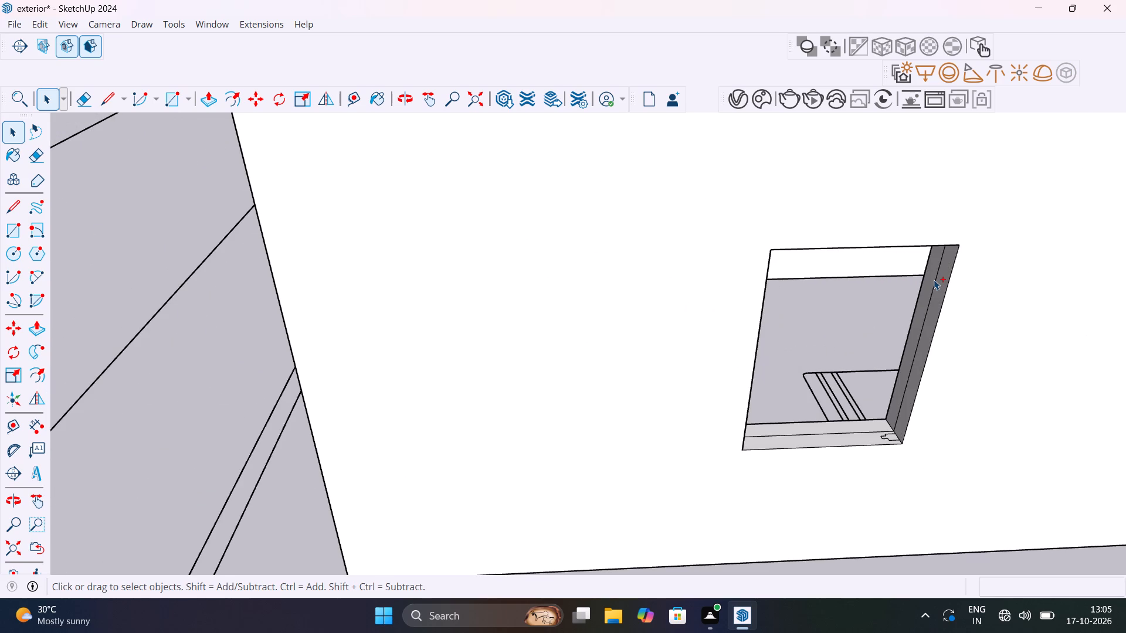
pyautogui.hotkey('ctrl', 'z')
pyautogui.hotkey('ctrl', 'z')
pyautogui.hotkey('ctrl', 'z')
pyautogui.hotkey('ctrl', 'z')
pyautogui.hotkey('ctrl', 'z')
pyautogui.hotkey('ctrl', 'z')
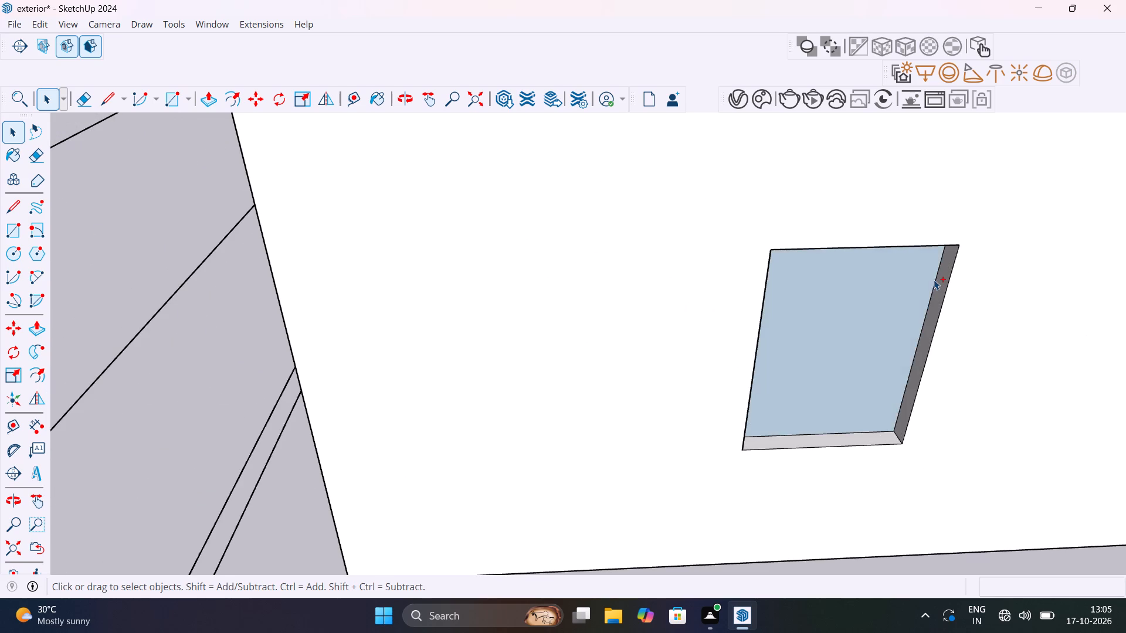
pyautogui.hotkey('ctrl', 'z')
pyautogui.hotkey('ctrl', 'z')
pyautogui.hotkey('ctrl', 'z')
pyautogui.hotkey('ctrl', 'z')
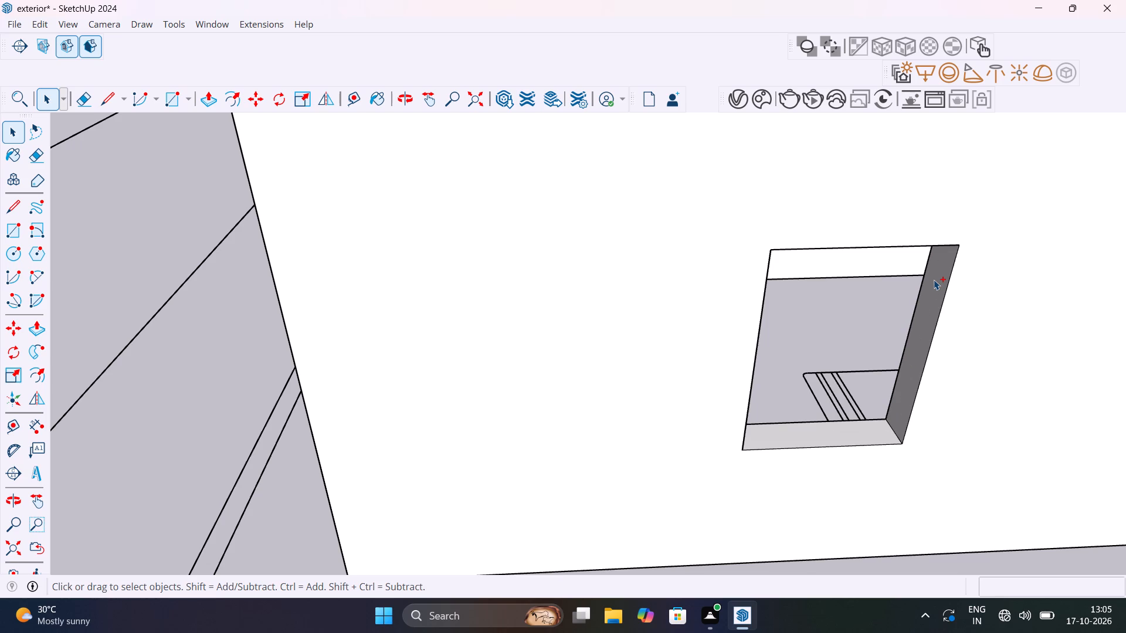
# Copy the glazed window nearest the small opening on the balcony floor's side wall to just beside the empty front opening, about 24' away.
pyautogui.scroll(-1, 911, 281)
pyautogui.moveTo(897, 282); pyautogui.dragTo(658, 209, button='middle')
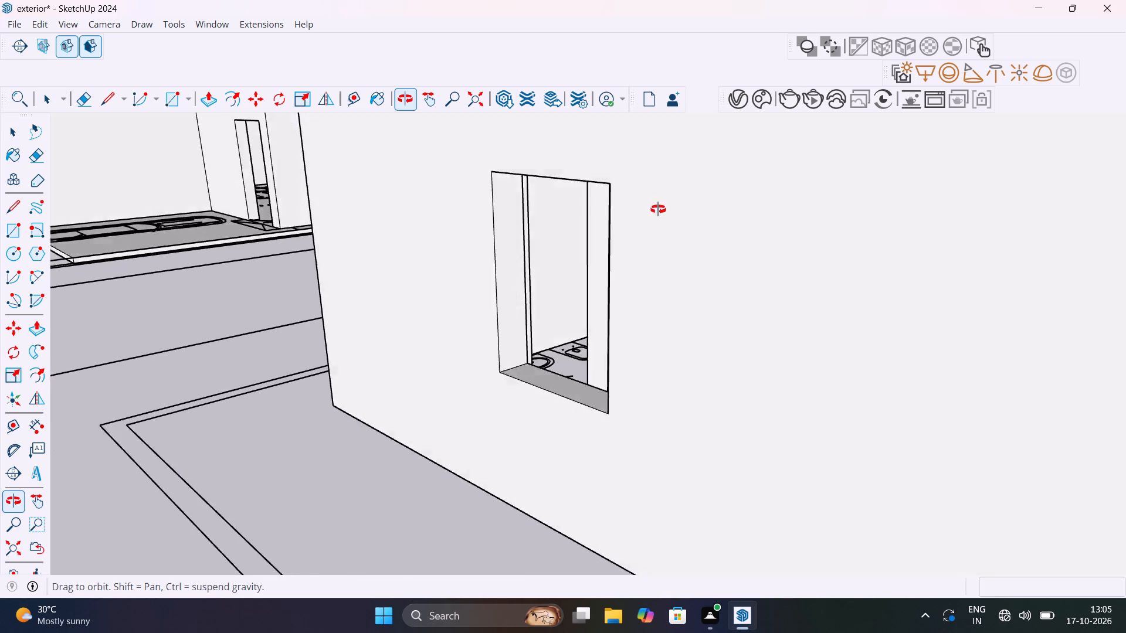
pyautogui.moveTo(658, 209); pyautogui.dragTo(734, 208, button='middle')
pyautogui.scroll(-12, 643, 307)
pyautogui.moveTo(676, 332); pyautogui.dragTo(773, 509, button='middle')
pyautogui.scroll(1, 772, 509)
pyautogui.scroll(7, 649, 321)
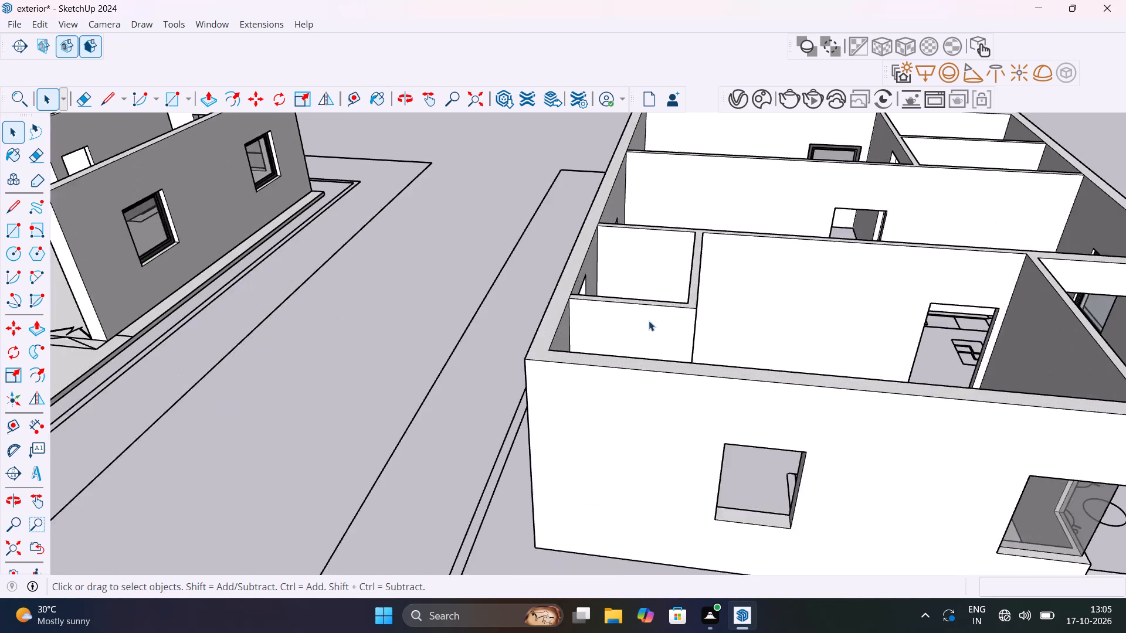
pyautogui.scroll(3, 649, 321)
pyautogui.moveTo(617, 343); pyautogui.dragTo(1028, 347, button='middle')
pyautogui.scroll(5, 373, 289)
pyautogui.click(373, 288)
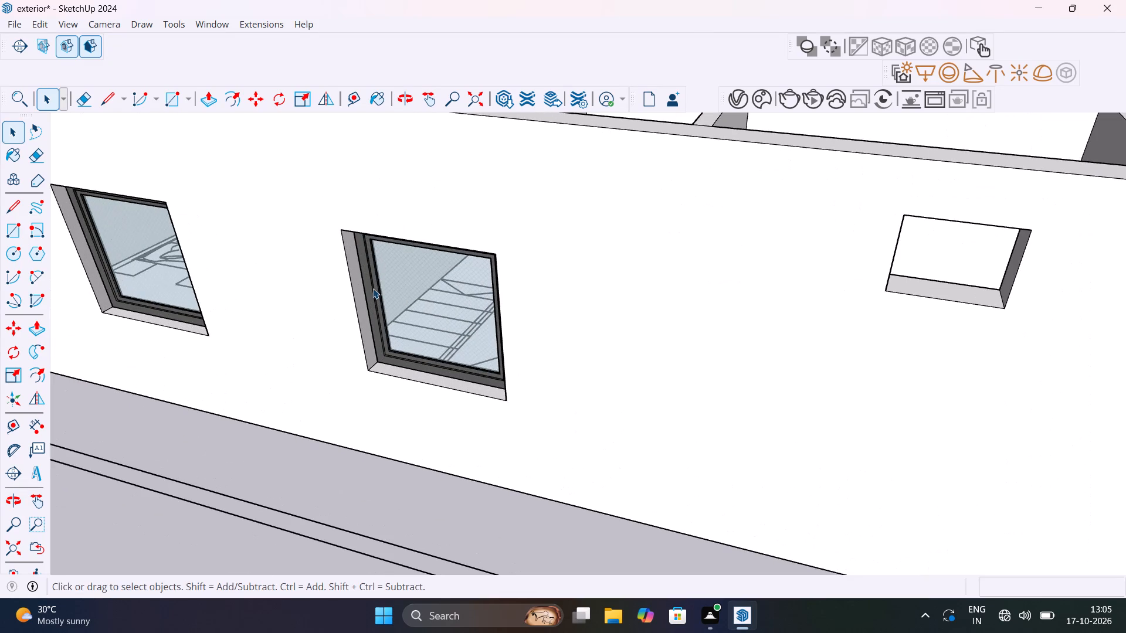
pyautogui.press('m')
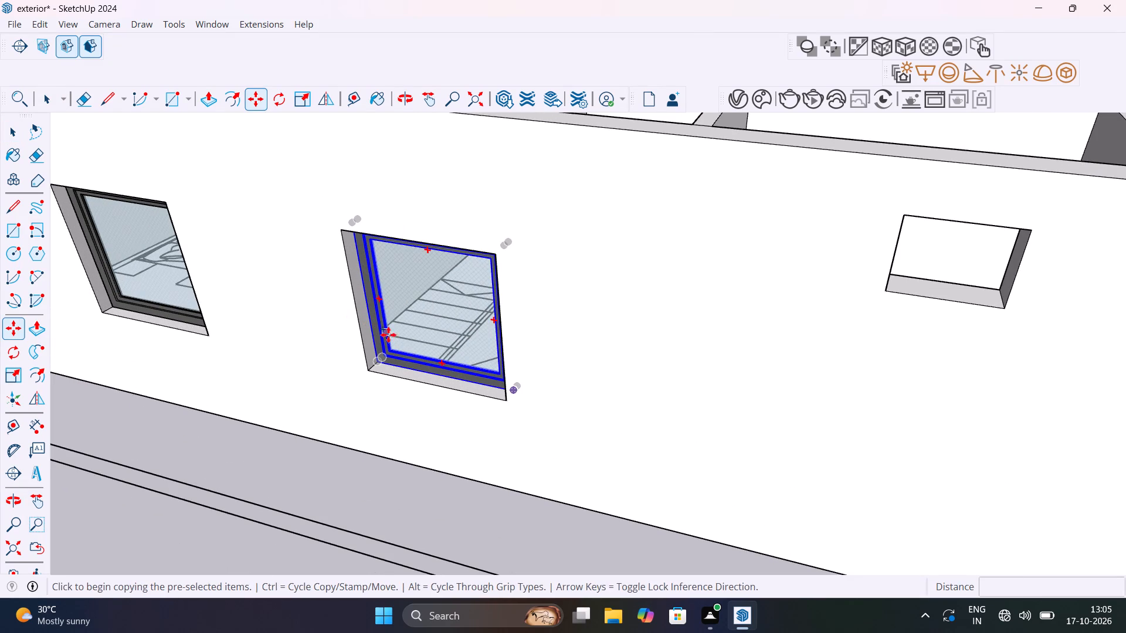
pyautogui.click(378, 359)
pyautogui.scroll(-15, 456, 364)
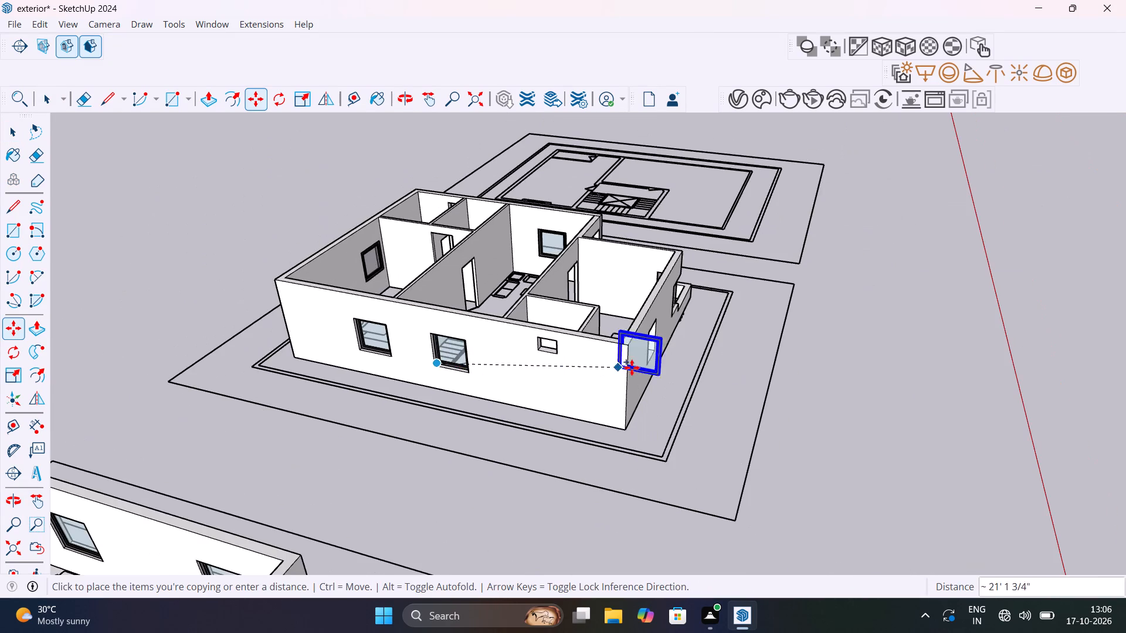
pyautogui.moveTo(628, 367); pyautogui.dragTo(352, 329, button='middle')
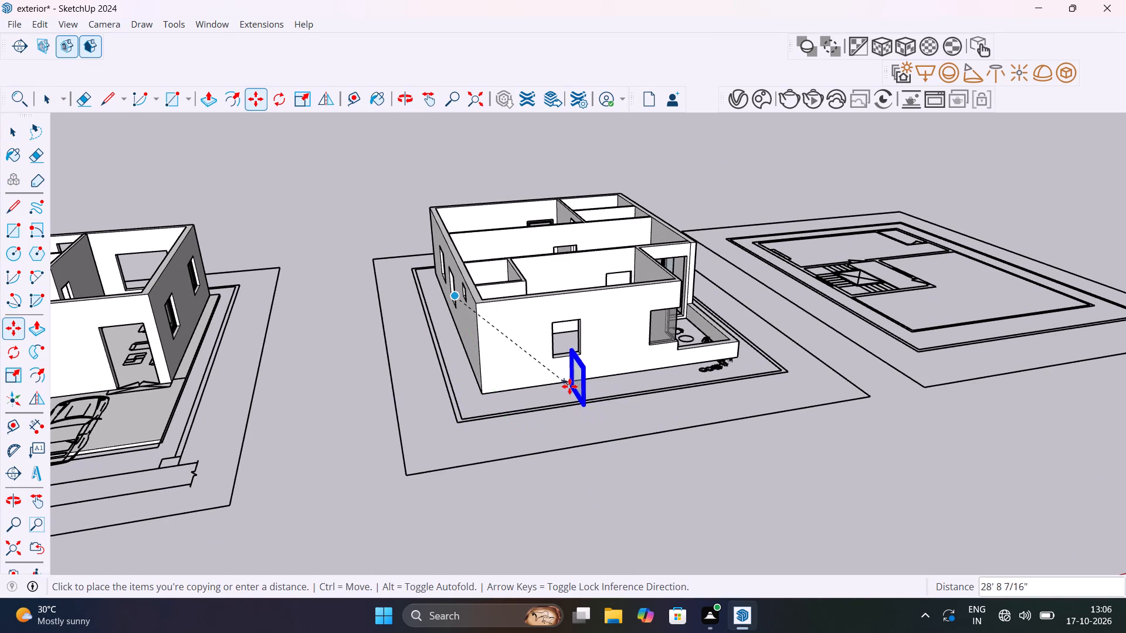
pyautogui.scroll(9, 578, 355)
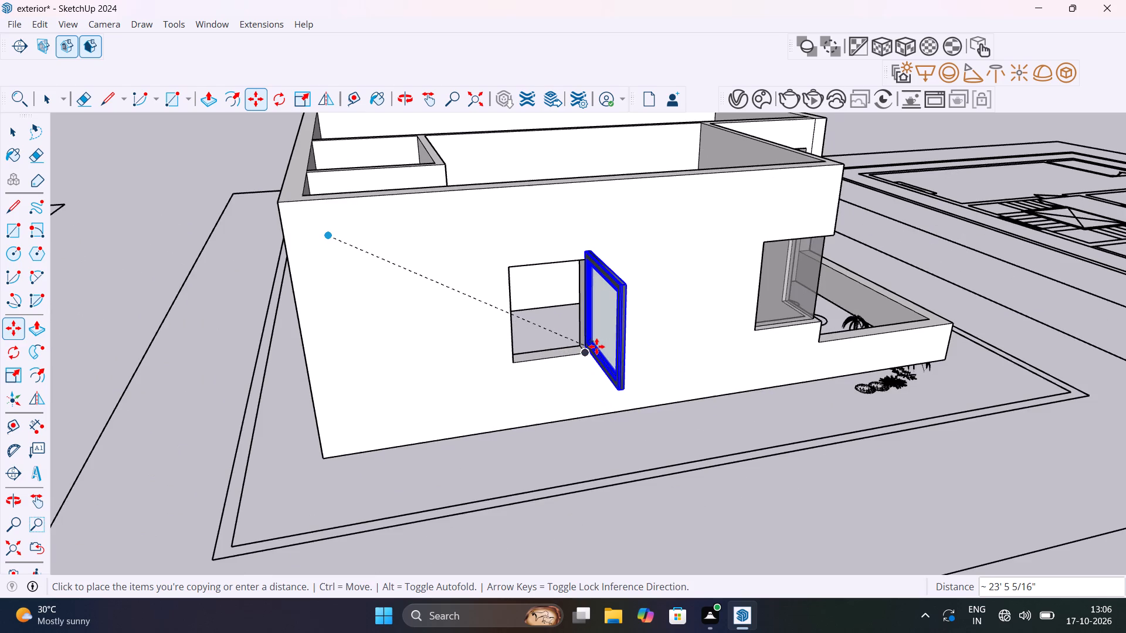
pyautogui.click(611, 341)
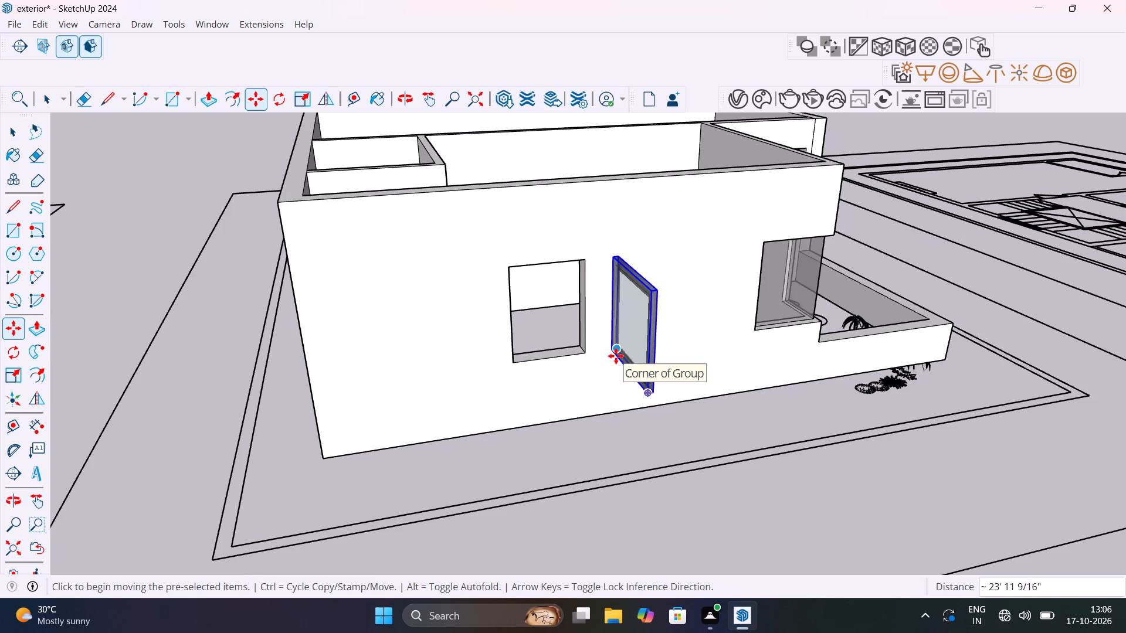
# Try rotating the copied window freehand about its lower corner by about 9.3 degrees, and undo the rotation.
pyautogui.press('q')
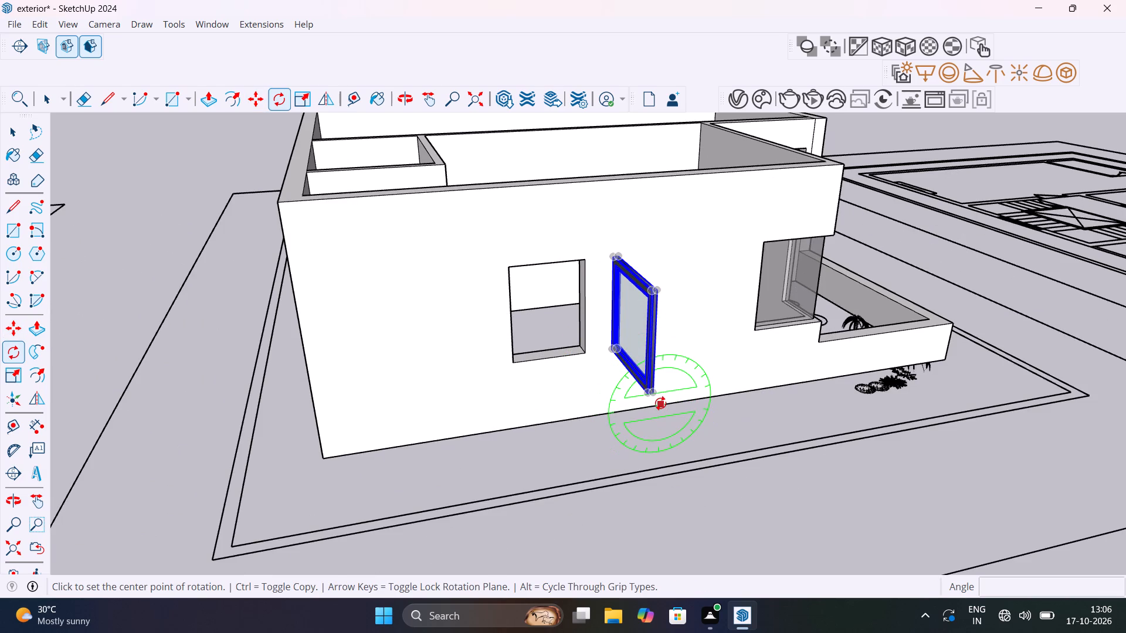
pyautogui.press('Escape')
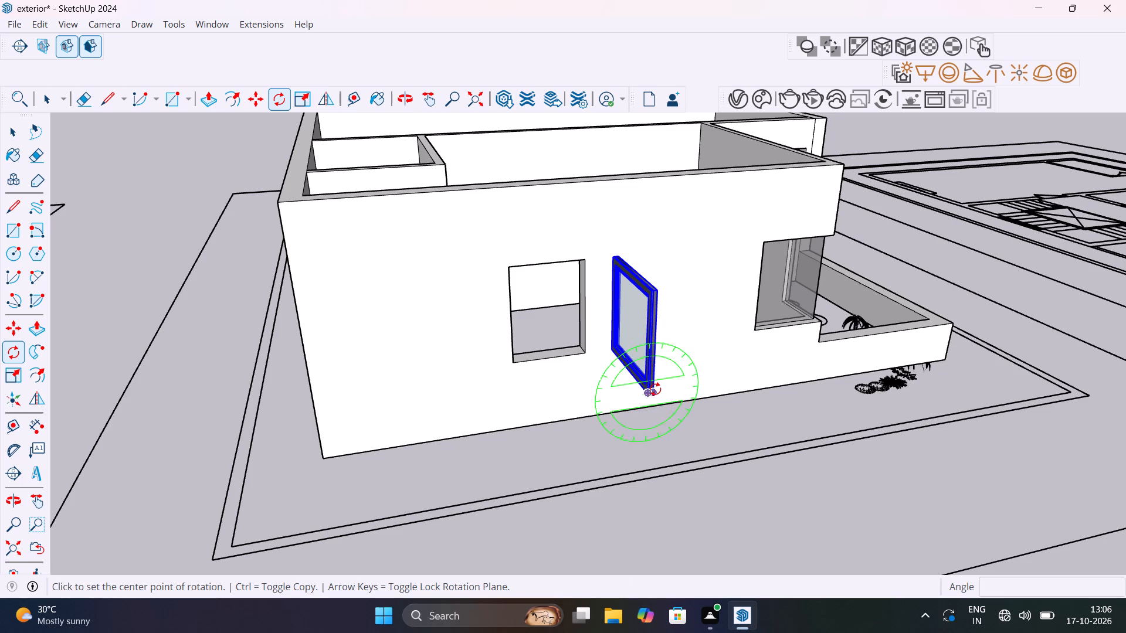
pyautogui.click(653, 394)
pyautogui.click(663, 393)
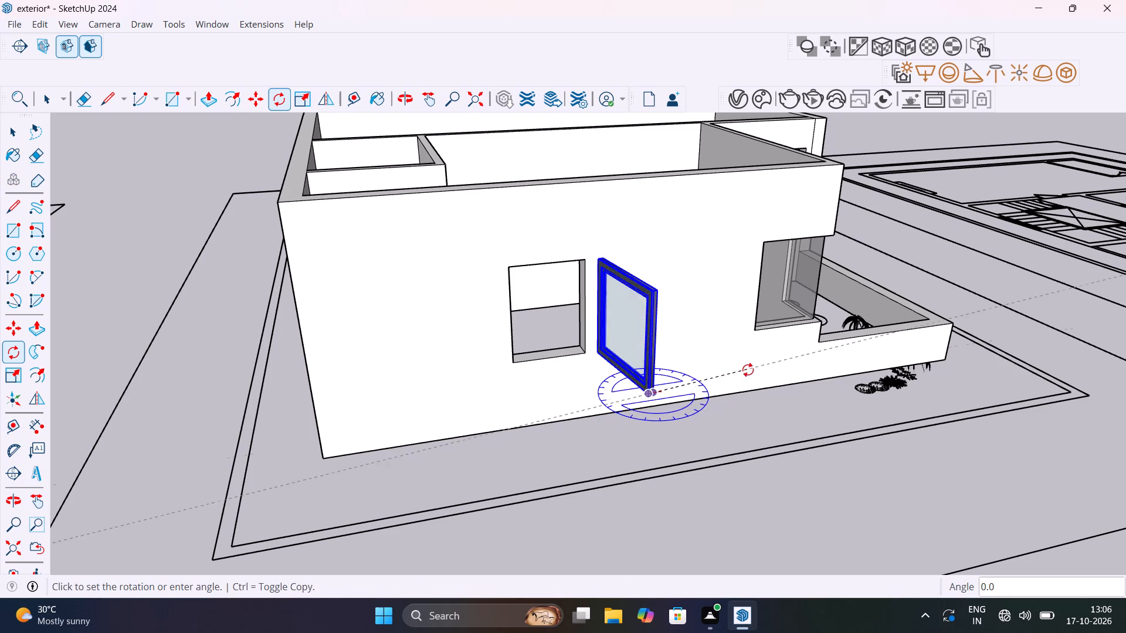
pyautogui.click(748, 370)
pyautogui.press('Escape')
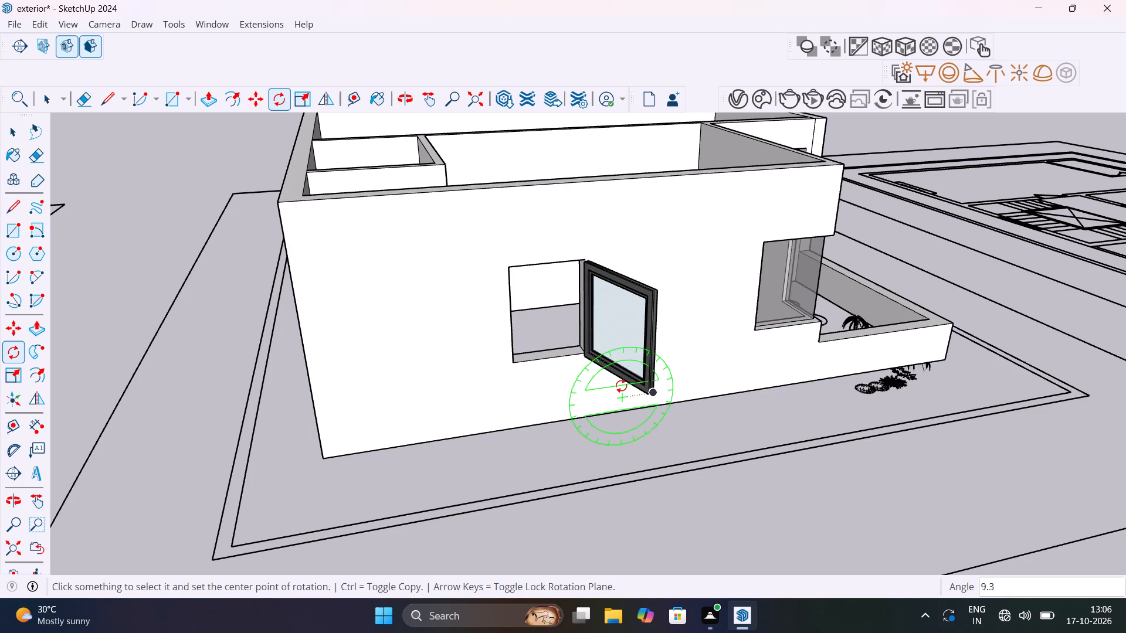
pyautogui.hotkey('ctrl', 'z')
# Rotate the copied window 90 degrees horizontally about its lower corner so it lies parallel to the front wall.
pyautogui.click(652, 399)
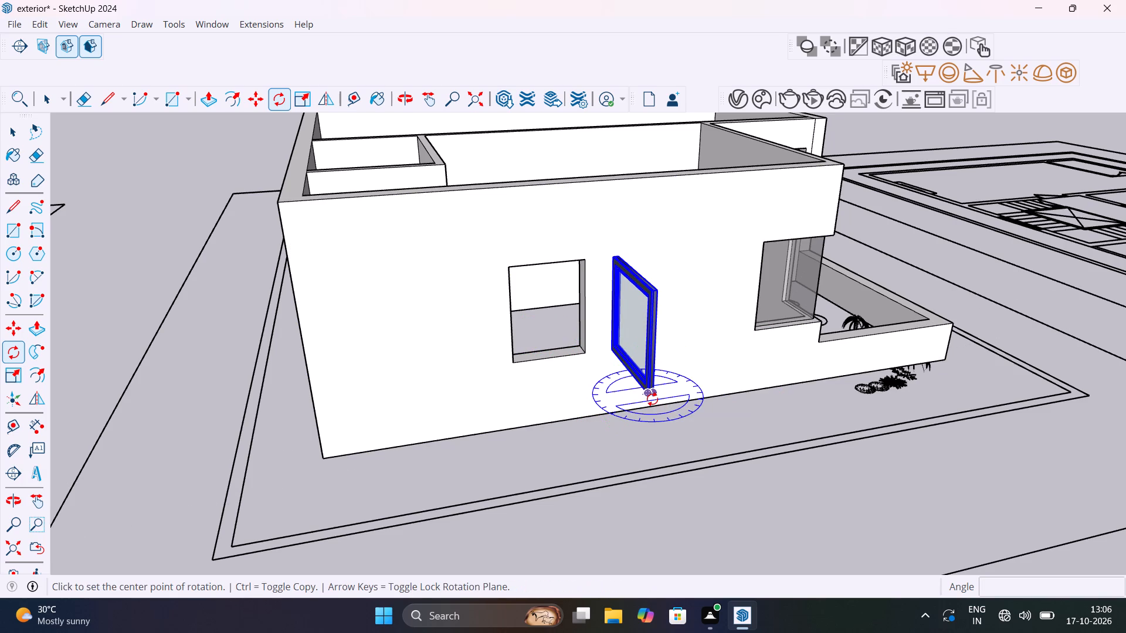
pyautogui.click(705, 400)
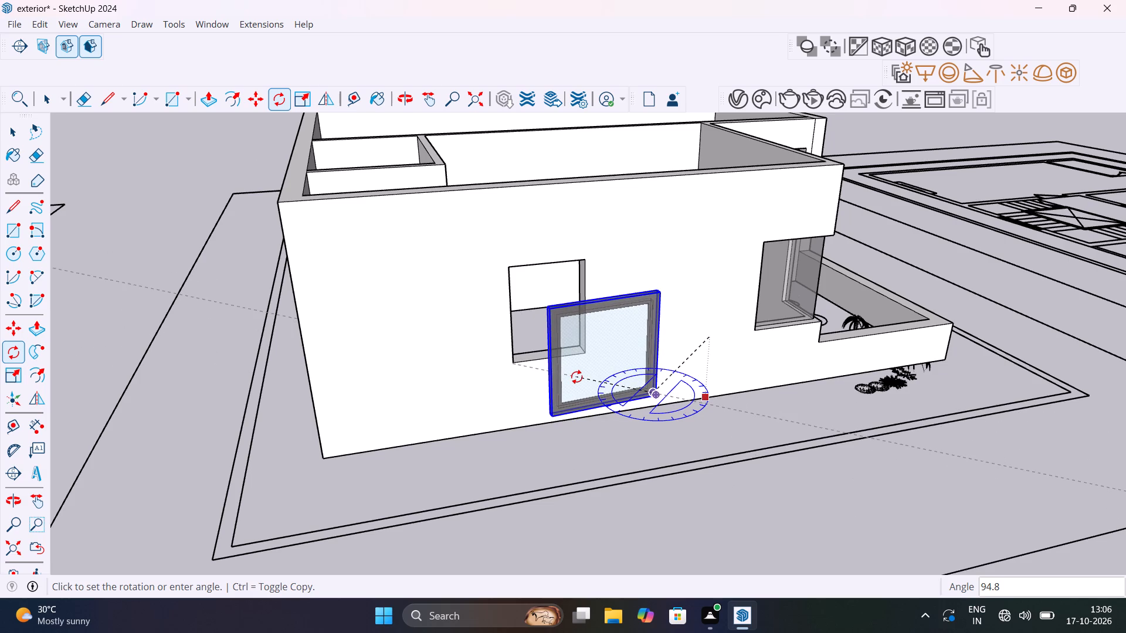
pyautogui.write('90')
pyautogui.press('Return')
pyautogui.press('space')
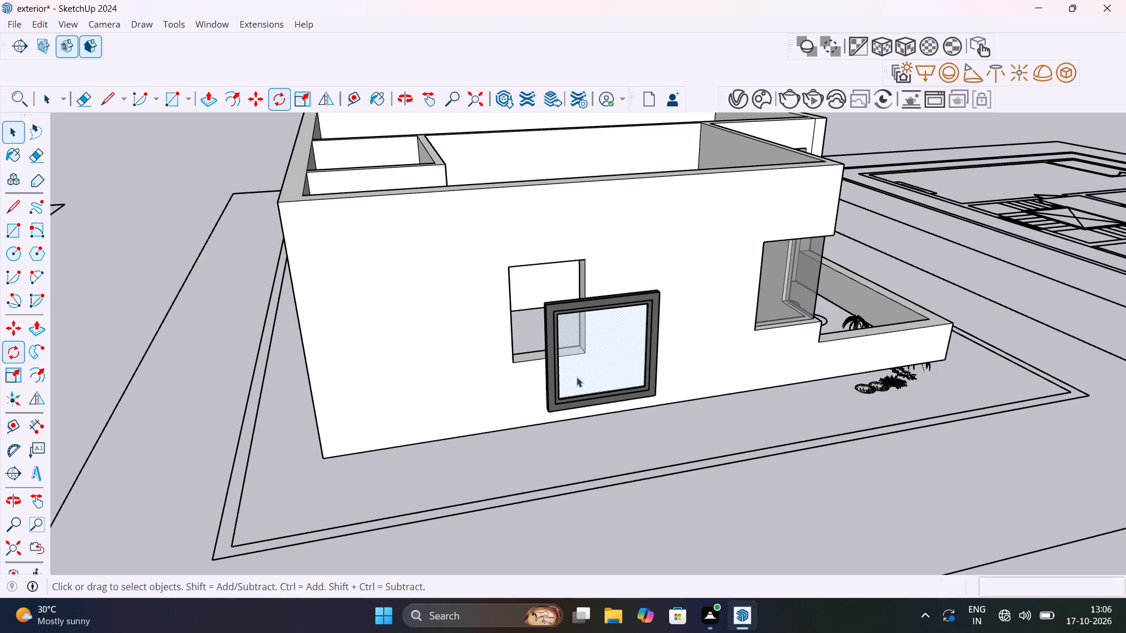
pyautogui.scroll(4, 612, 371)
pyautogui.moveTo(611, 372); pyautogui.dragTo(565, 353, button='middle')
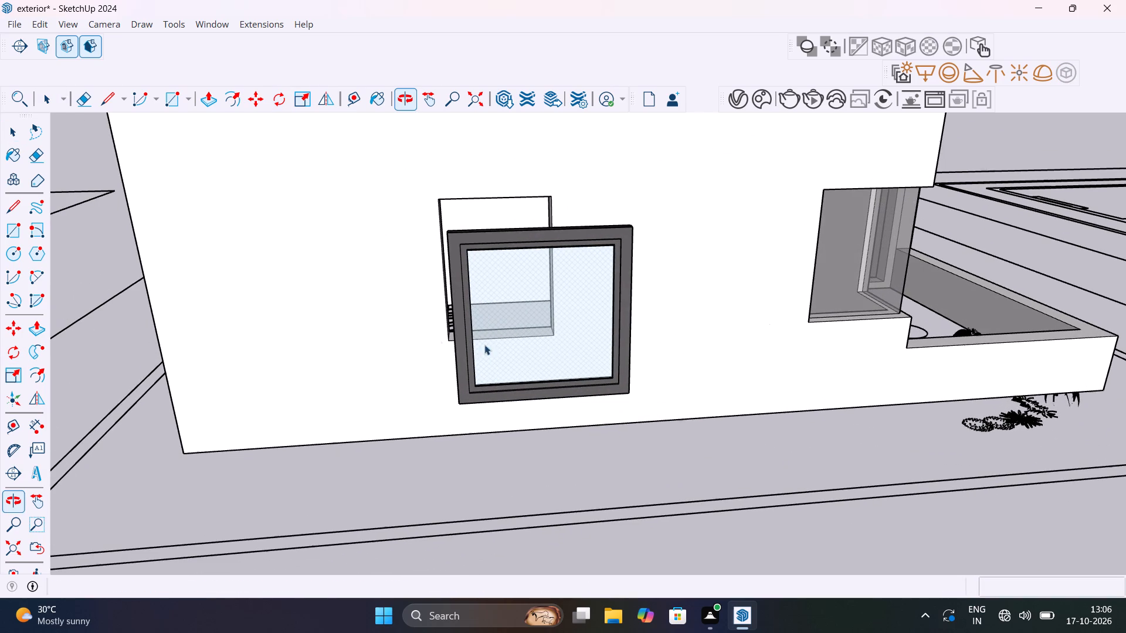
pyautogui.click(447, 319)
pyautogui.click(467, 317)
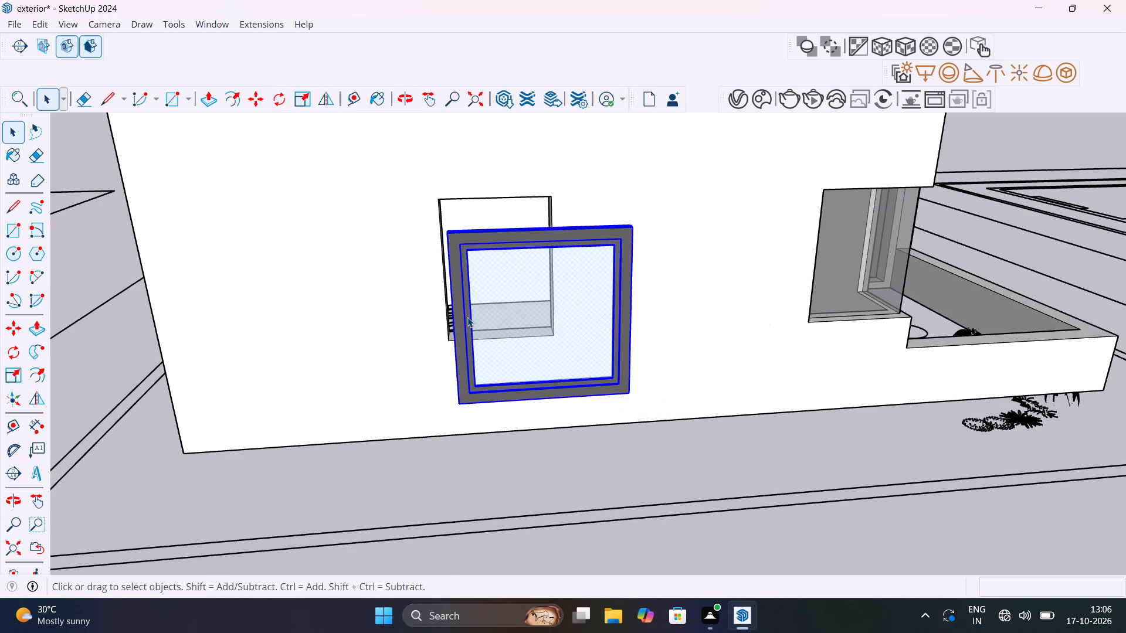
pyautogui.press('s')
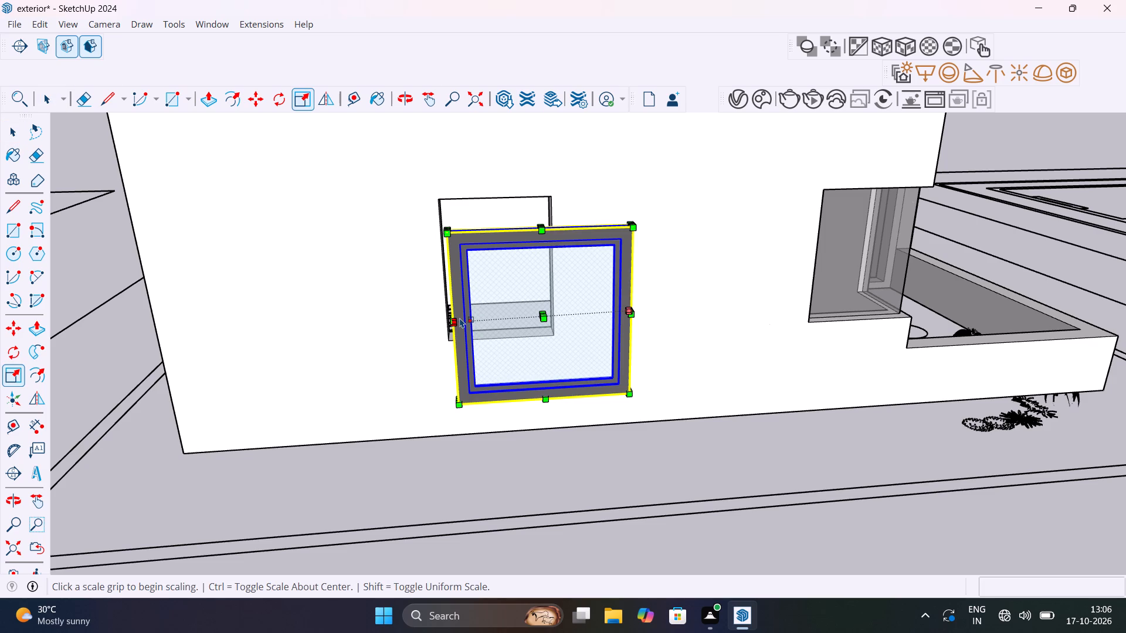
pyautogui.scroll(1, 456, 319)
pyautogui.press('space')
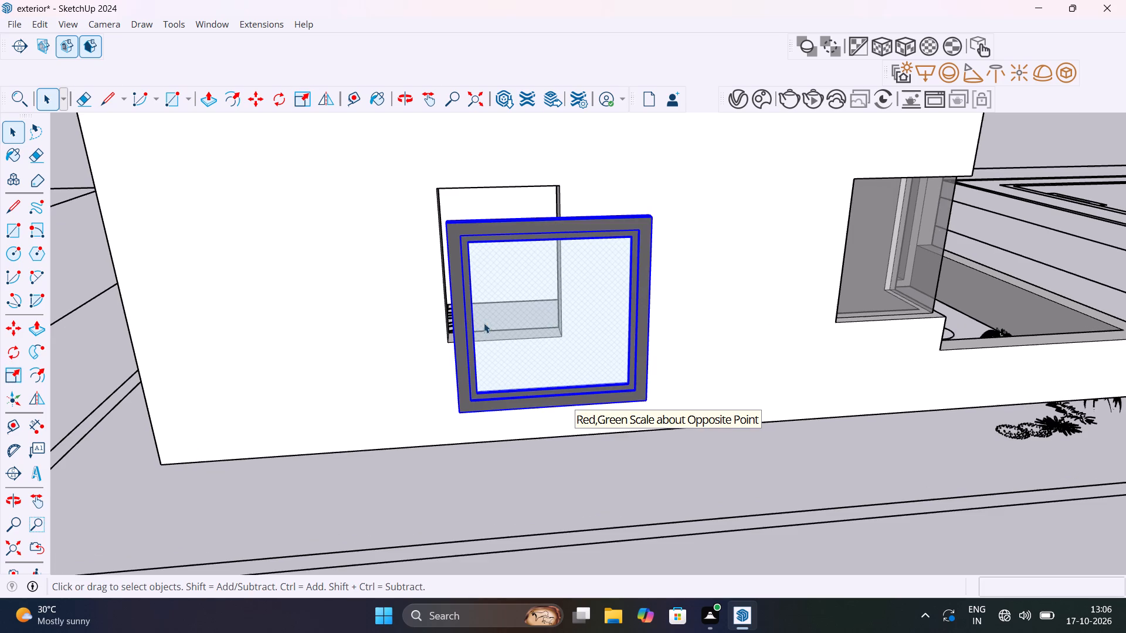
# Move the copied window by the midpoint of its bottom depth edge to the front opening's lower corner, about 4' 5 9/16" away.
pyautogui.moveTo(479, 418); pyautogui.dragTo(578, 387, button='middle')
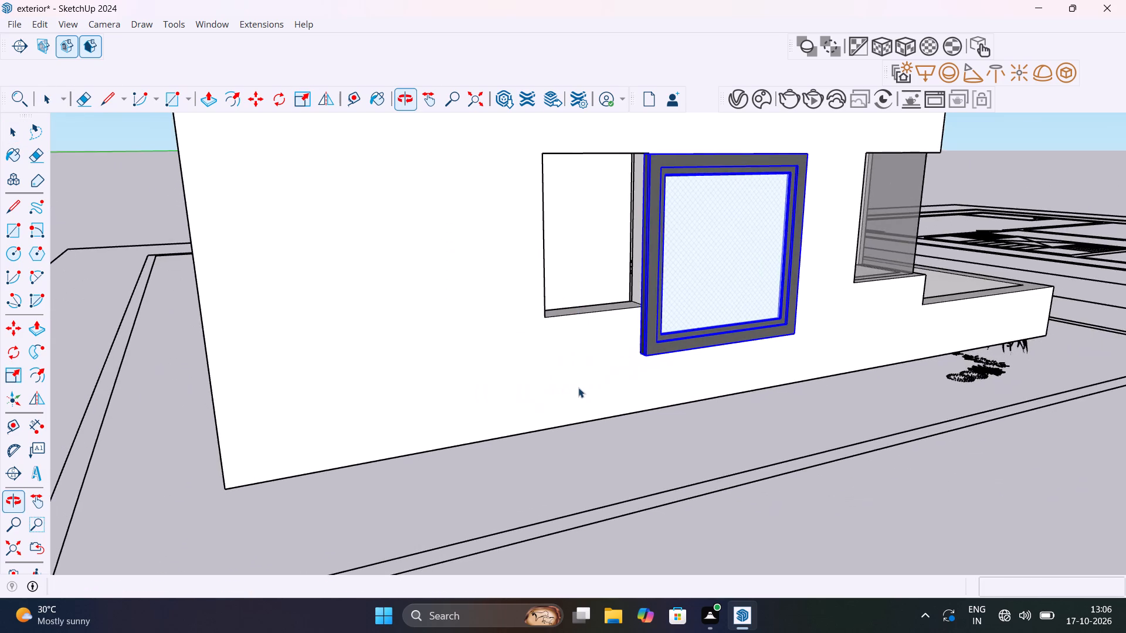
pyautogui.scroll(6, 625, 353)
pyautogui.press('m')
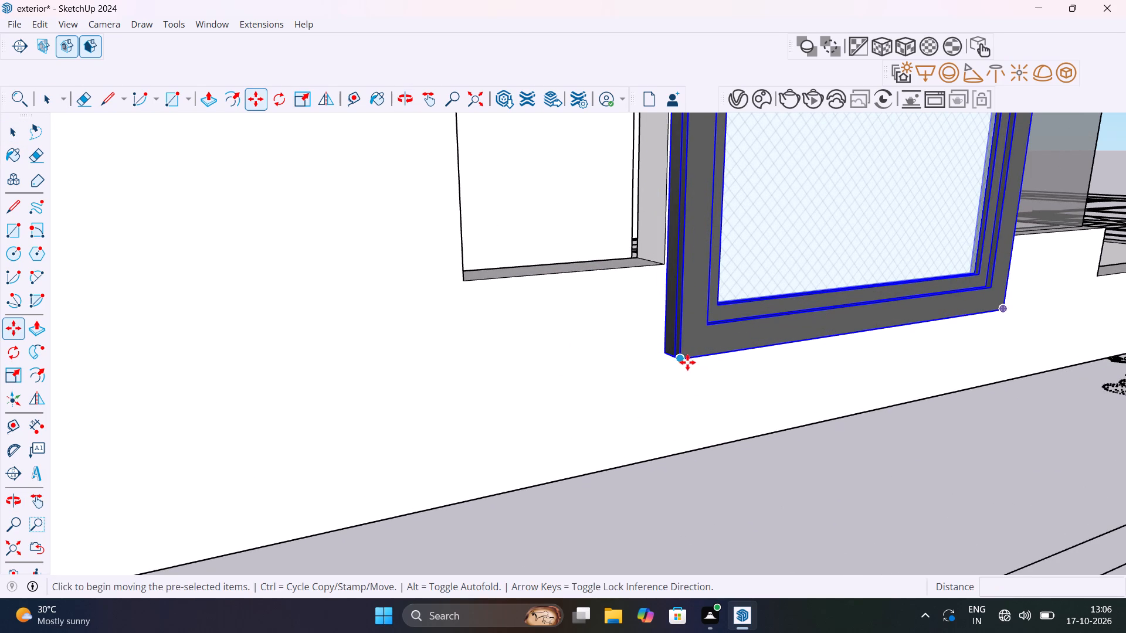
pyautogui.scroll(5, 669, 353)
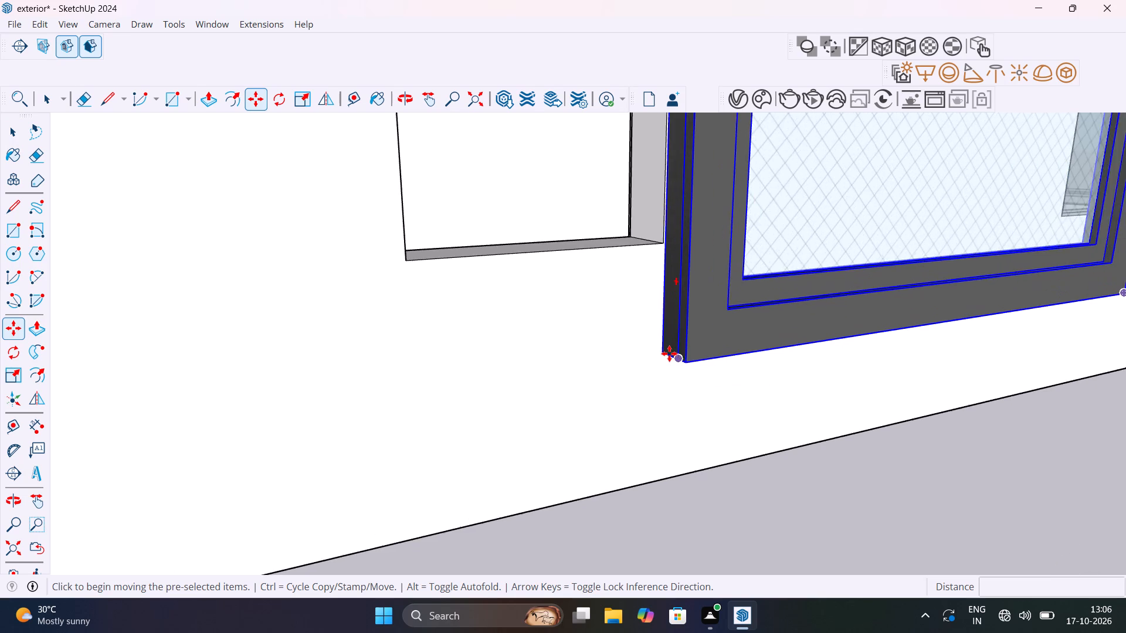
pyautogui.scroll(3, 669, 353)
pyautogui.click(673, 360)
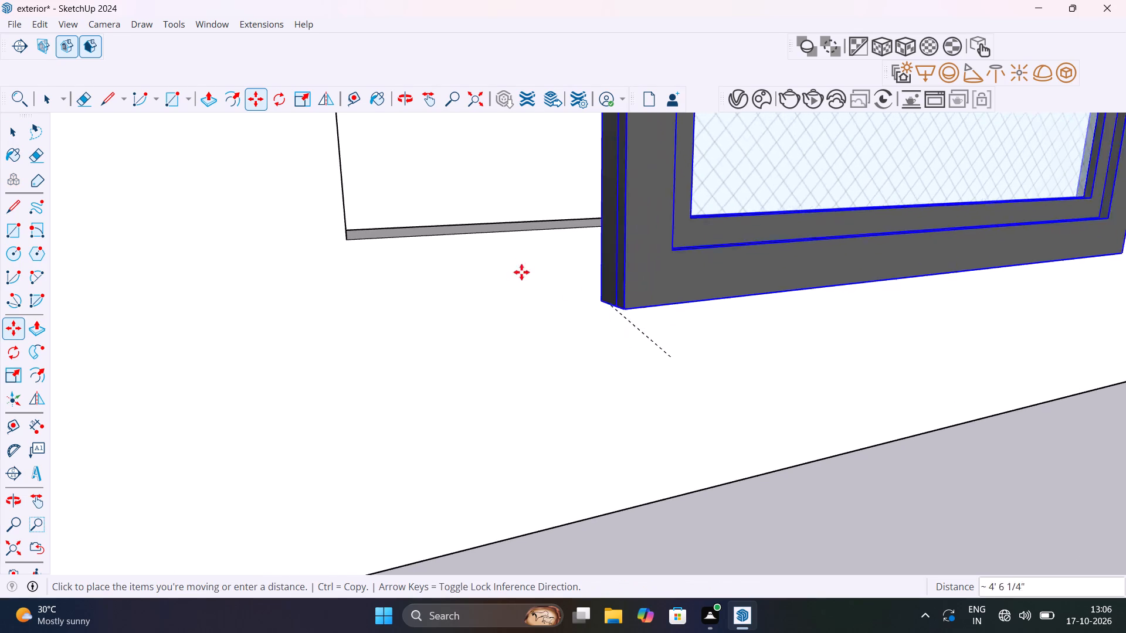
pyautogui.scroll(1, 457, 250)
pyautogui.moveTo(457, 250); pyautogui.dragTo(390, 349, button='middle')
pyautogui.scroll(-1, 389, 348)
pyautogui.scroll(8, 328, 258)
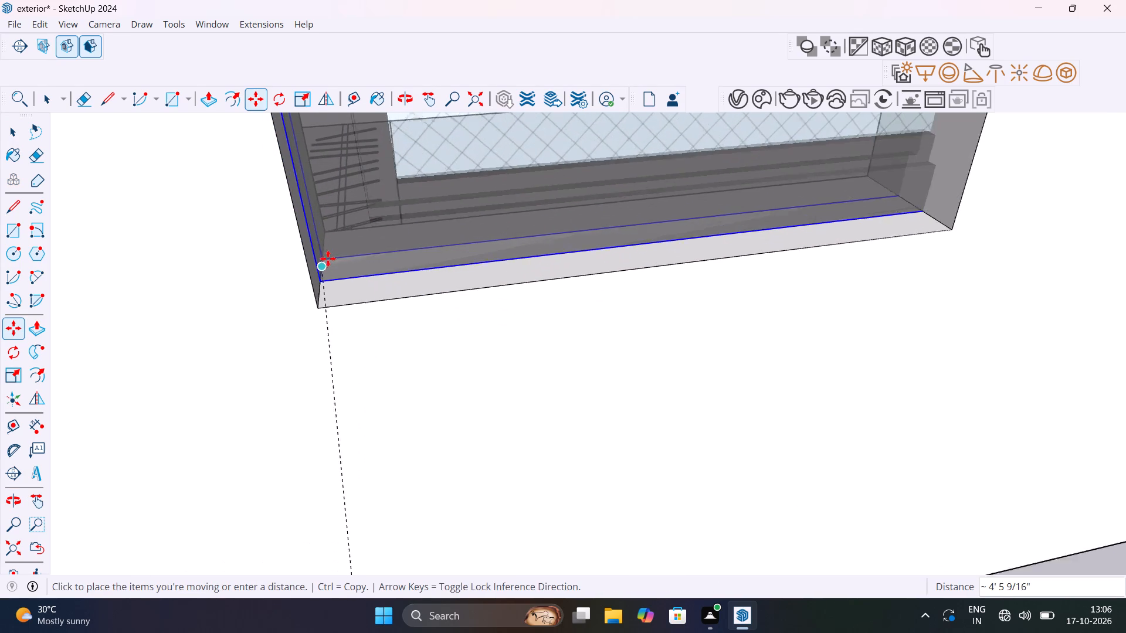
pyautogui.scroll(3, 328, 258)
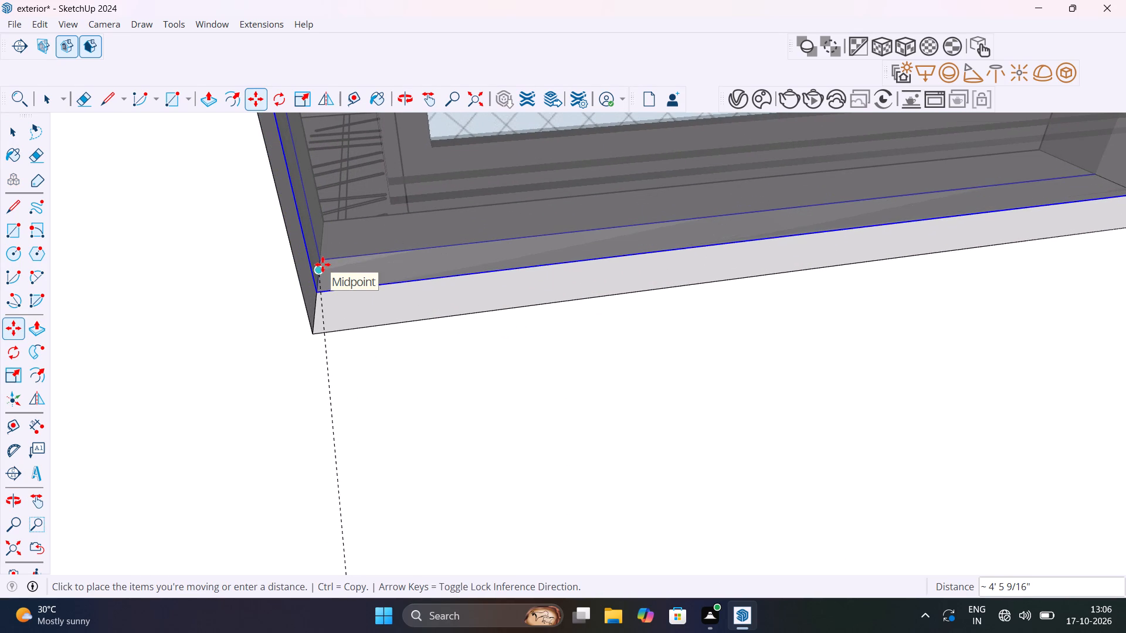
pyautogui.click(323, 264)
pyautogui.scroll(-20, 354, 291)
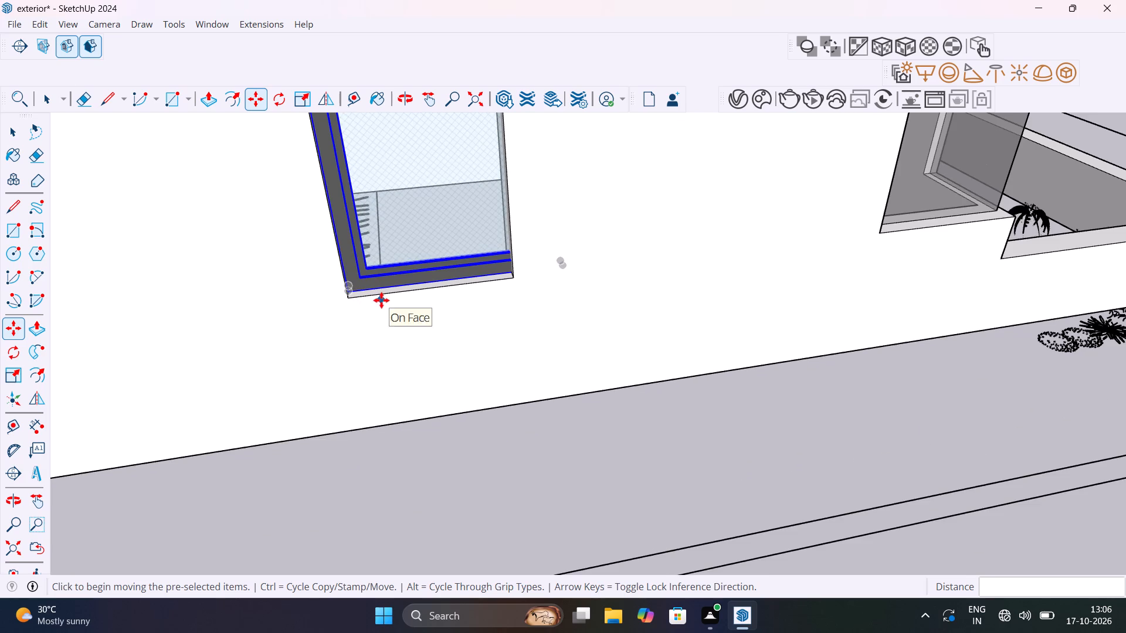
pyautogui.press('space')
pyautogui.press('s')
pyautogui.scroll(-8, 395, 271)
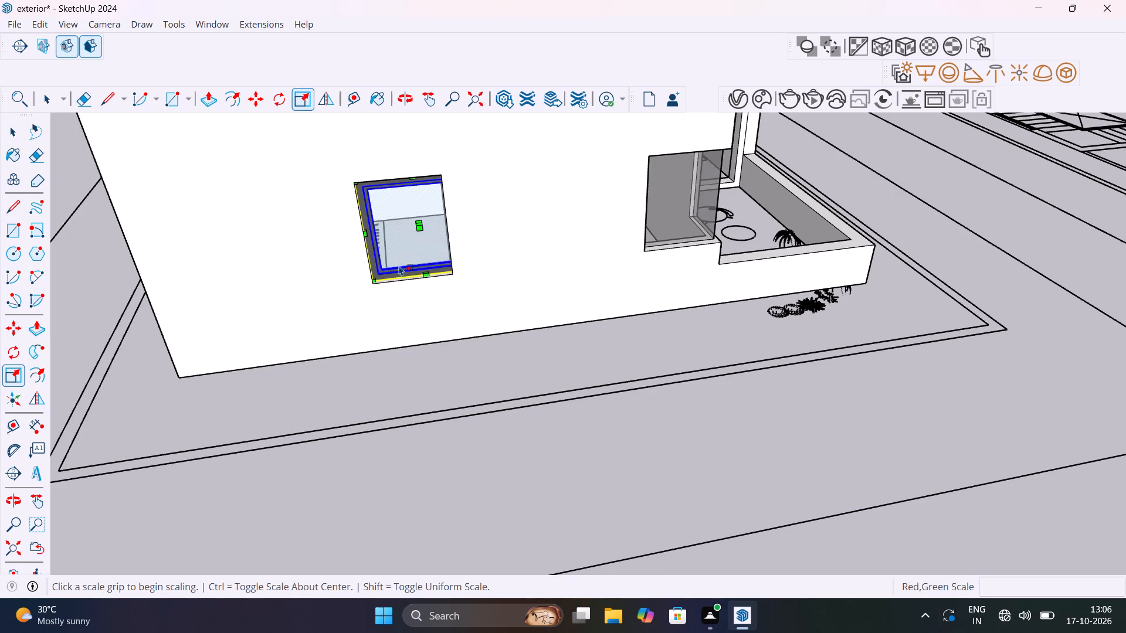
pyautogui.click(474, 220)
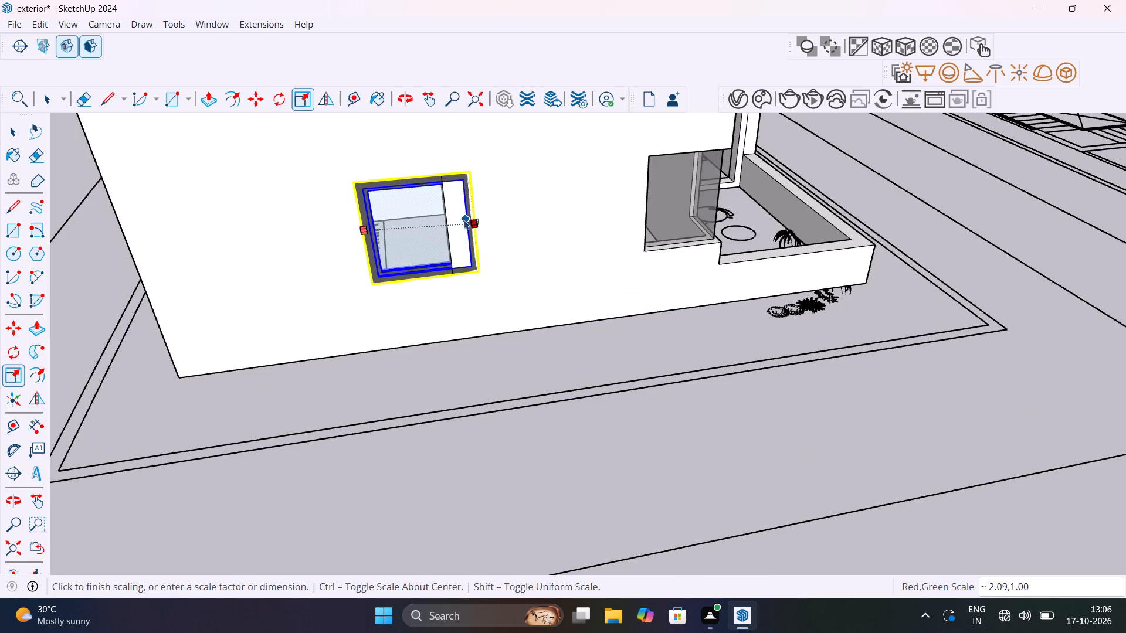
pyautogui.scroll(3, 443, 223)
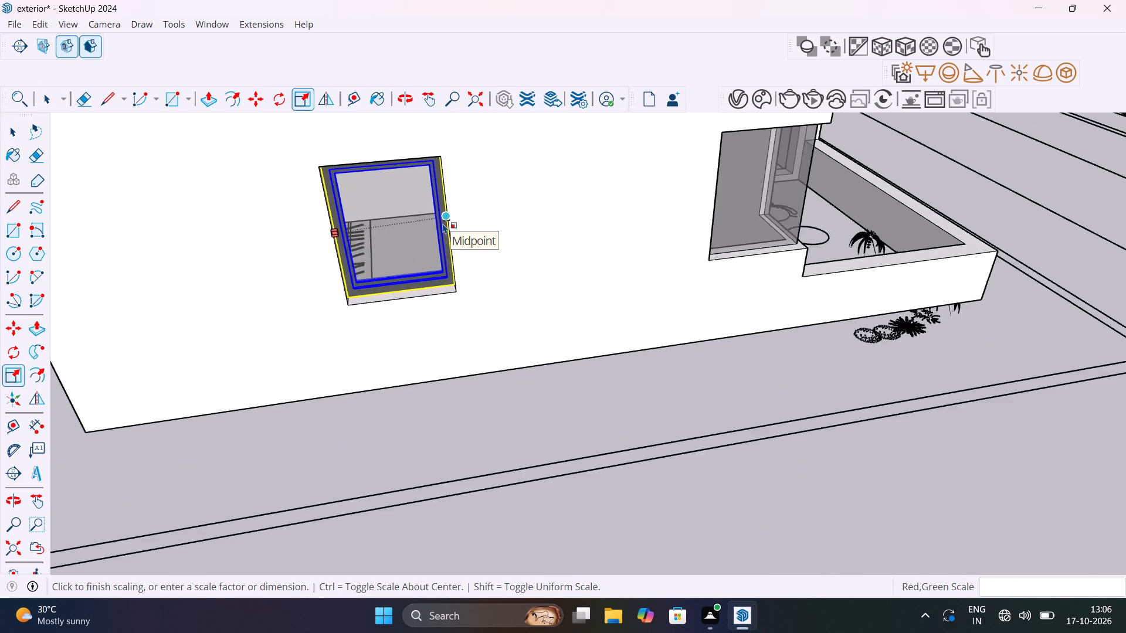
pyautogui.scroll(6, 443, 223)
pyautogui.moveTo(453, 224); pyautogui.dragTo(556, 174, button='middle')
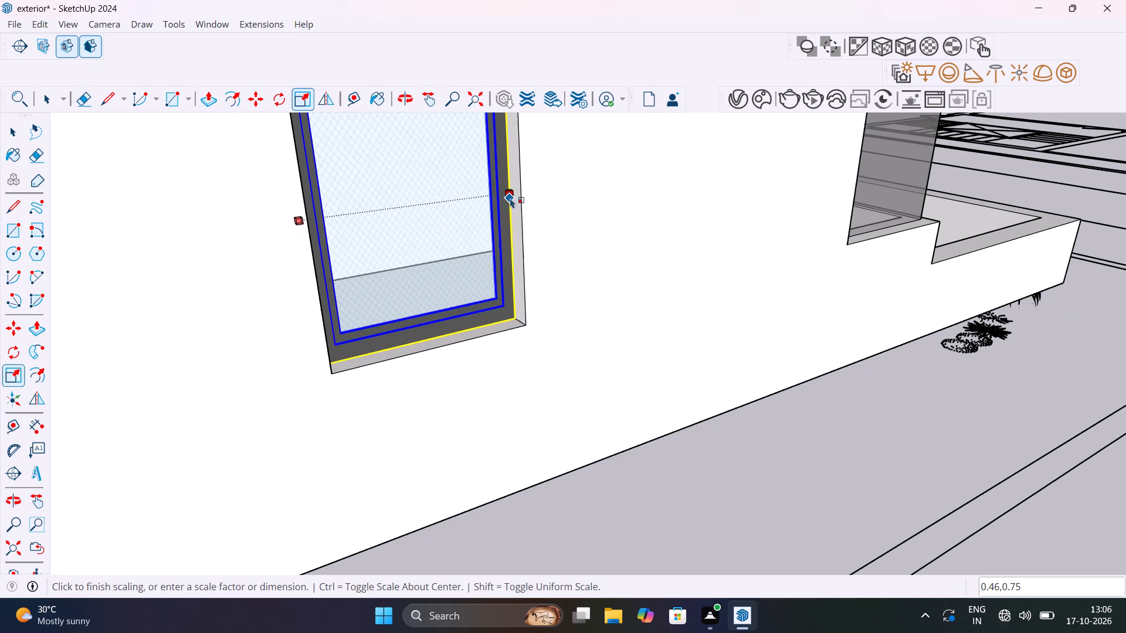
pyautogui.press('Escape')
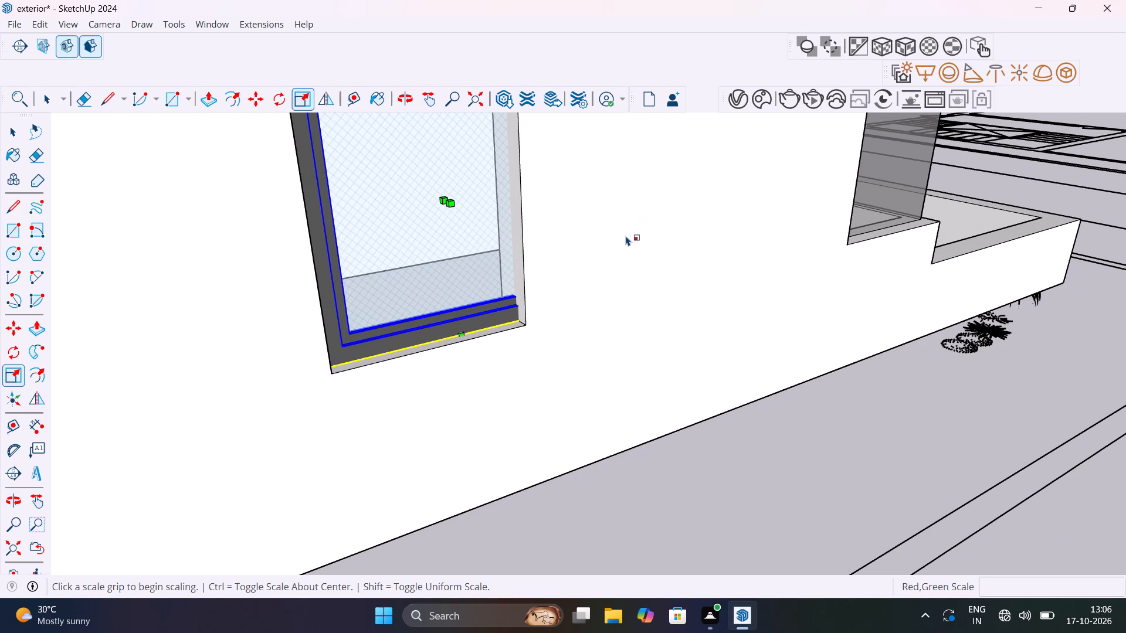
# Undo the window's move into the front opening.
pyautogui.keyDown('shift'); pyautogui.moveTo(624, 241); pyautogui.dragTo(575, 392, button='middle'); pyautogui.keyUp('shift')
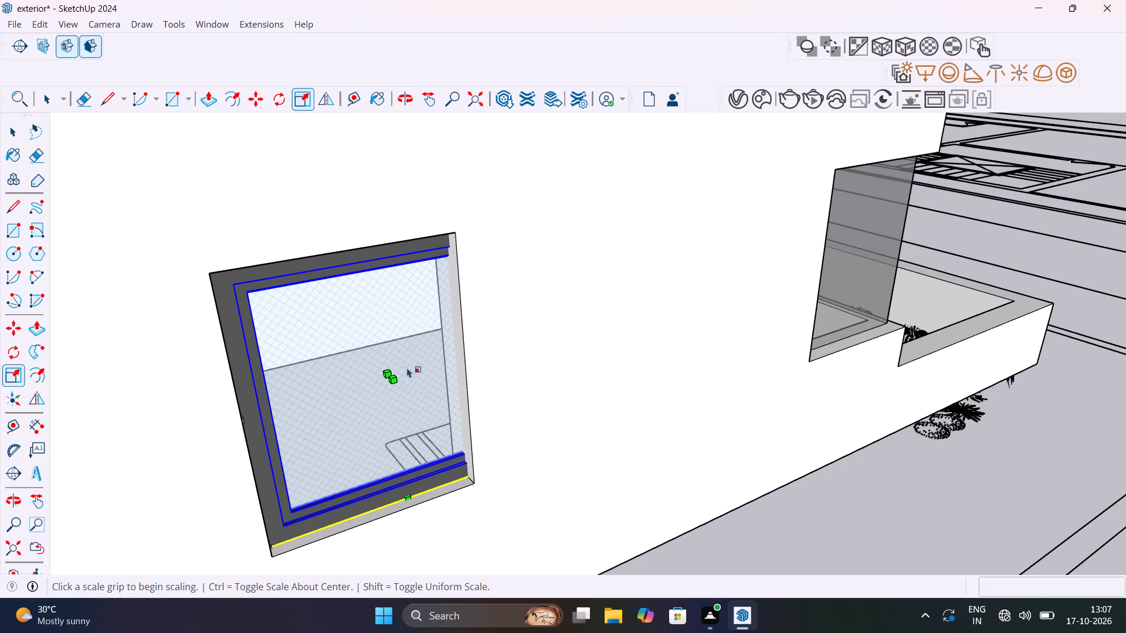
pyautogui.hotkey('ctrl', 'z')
# Scale the copied window narrower along the green axis from its side, to roughly the front opening's width.
pyautogui.keyDown('shift'); pyautogui.moveTo(571, 399); pyautogui.dragTo(406, 280, button='middle'); pyautogui.keyUp('shift')
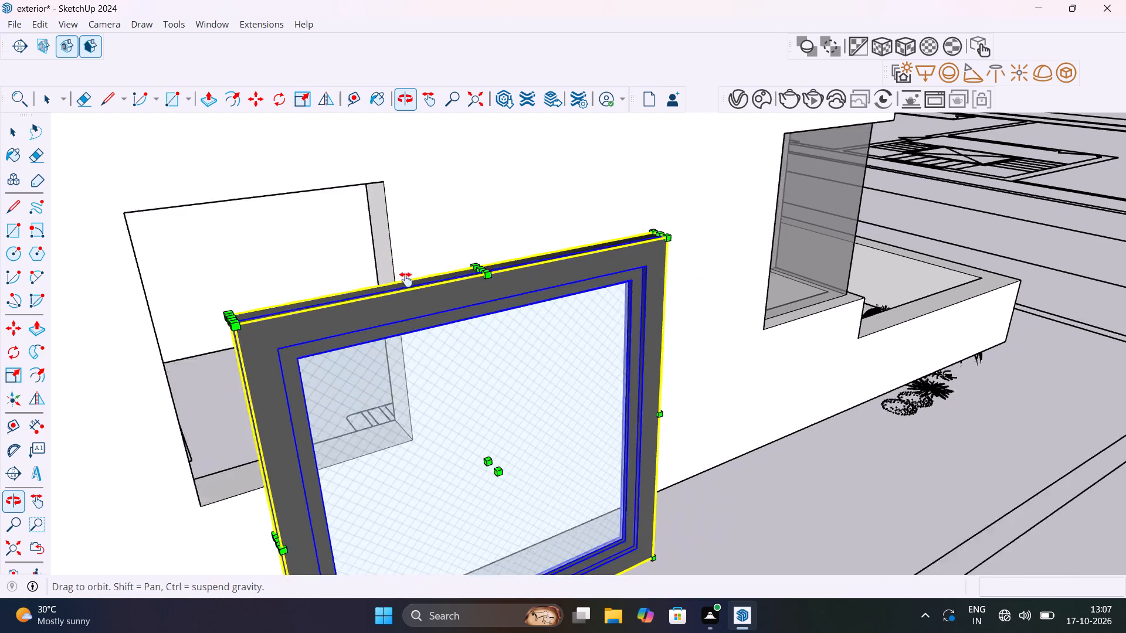
pyautogui.keyDown('shift'); pyautogui.moveTo(406, 280); pyautogui.dragTo(84, 208, button='middle'); pyautogui.keyUp('shift')
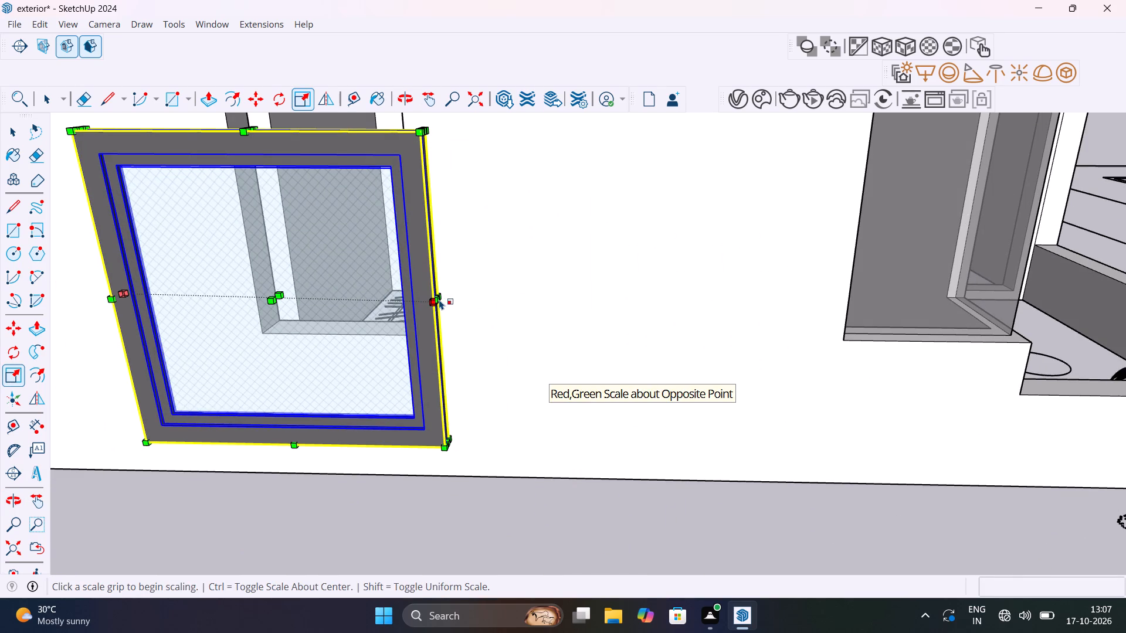
pyautogui.scroll(4, 440, 298)
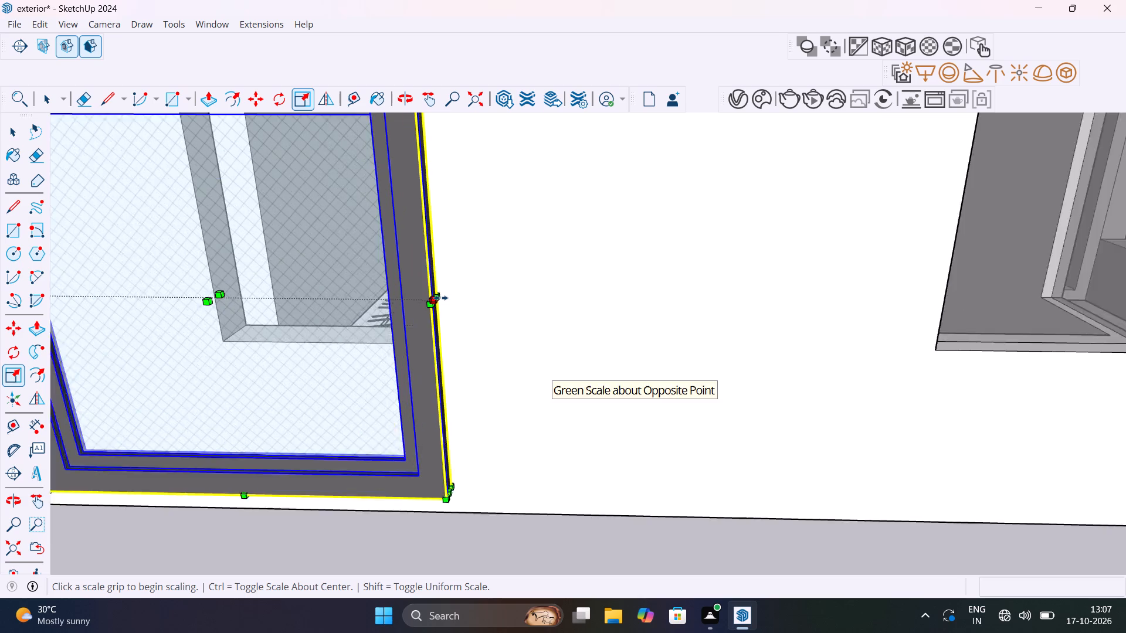
pyautogui.scroll(1, 440, 298)
pyautogui.click(429, 300)
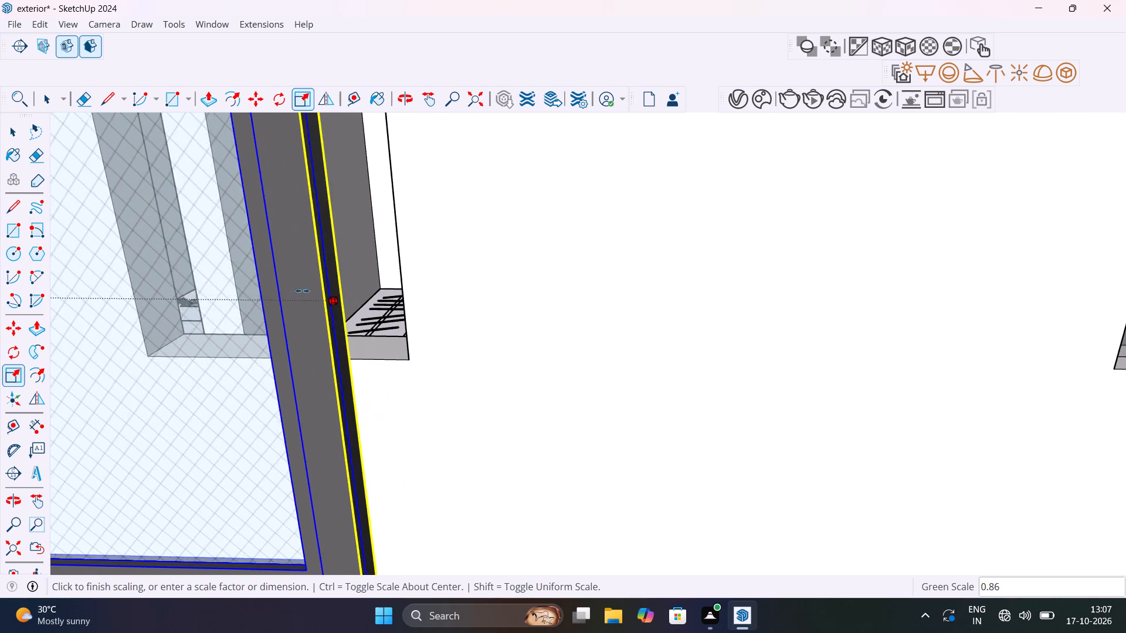
pyautogui.click(181, 290)
pyautogui.scroll(-15, 200, 303)
pyautogui.moveTo(304, 336); pyautogui.dragTo(507, 308, button='middle')
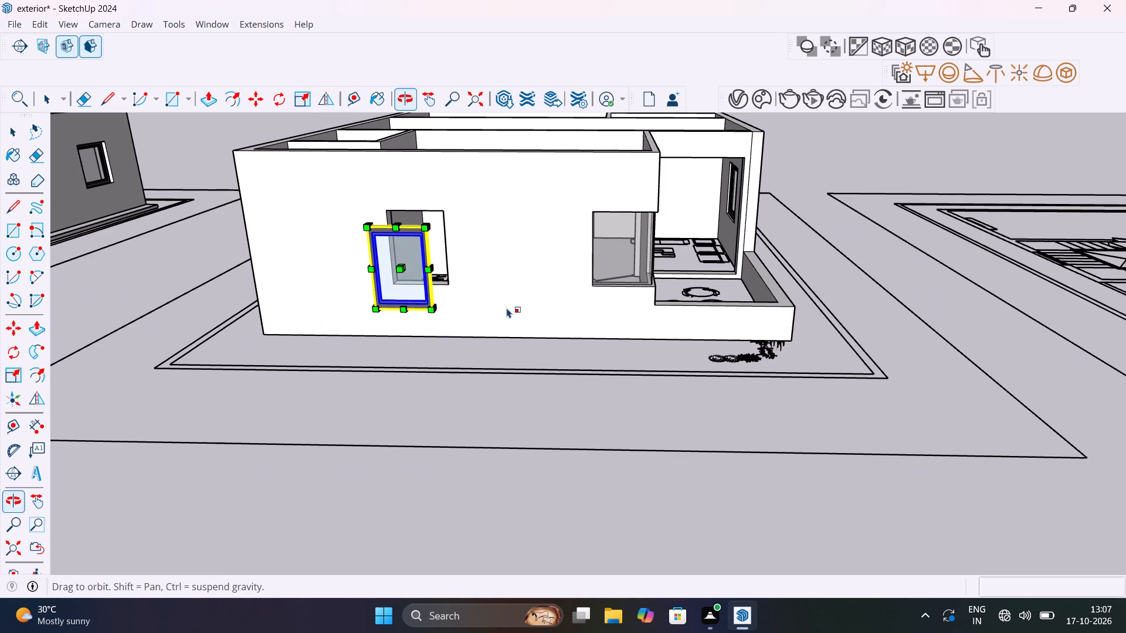
pyautogui.press('space')
pyautogui.click(387, 477)
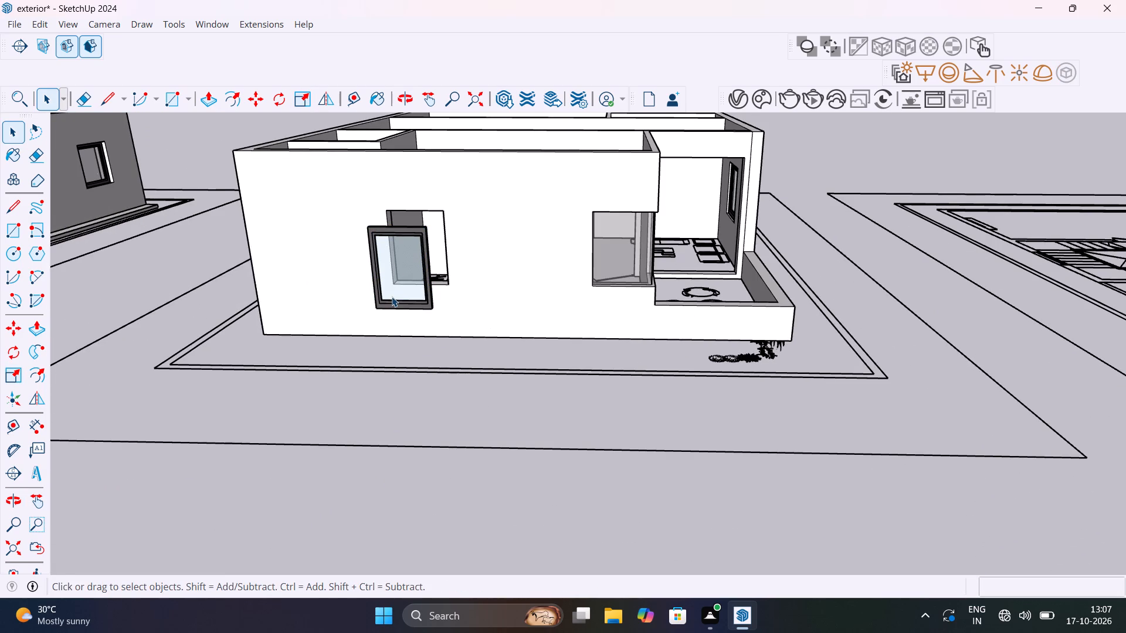
# Move the narrowed window by the midpoint of its bottom depth edge into the front opening's lower corner, about 4' 5 9/16" away.
pyautogui.scroll(6, 388, 306)
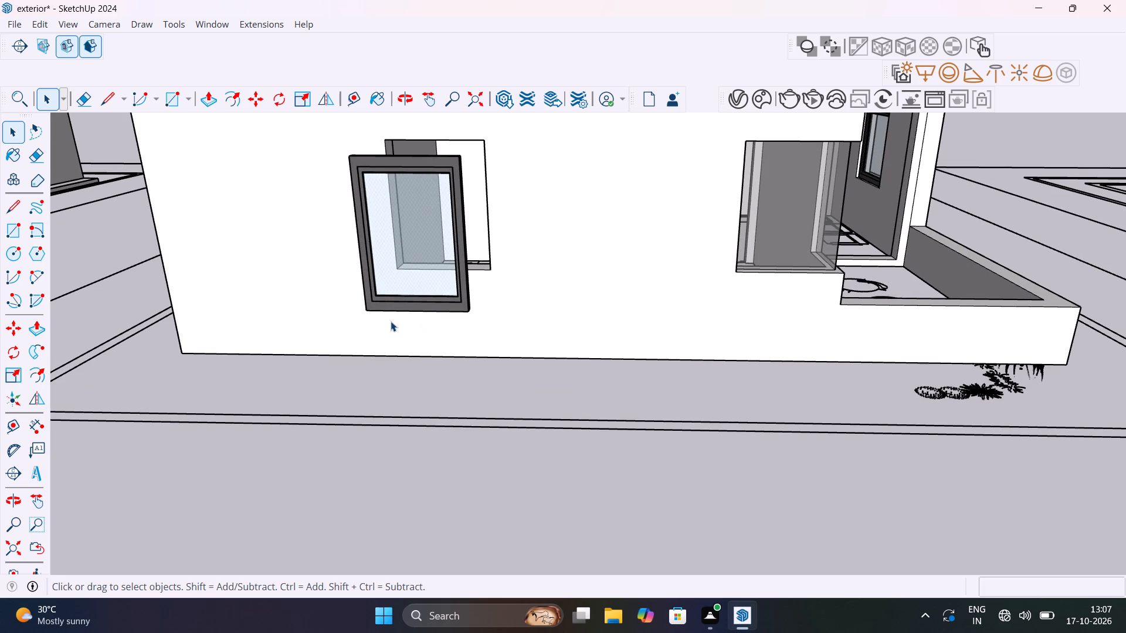
pyautogui.keyDown('shift'); pyautogui.moveTo(392, 318); pyautogui.dragTo(599, 367, button='middle'); pyautogui.keyUp('shift')
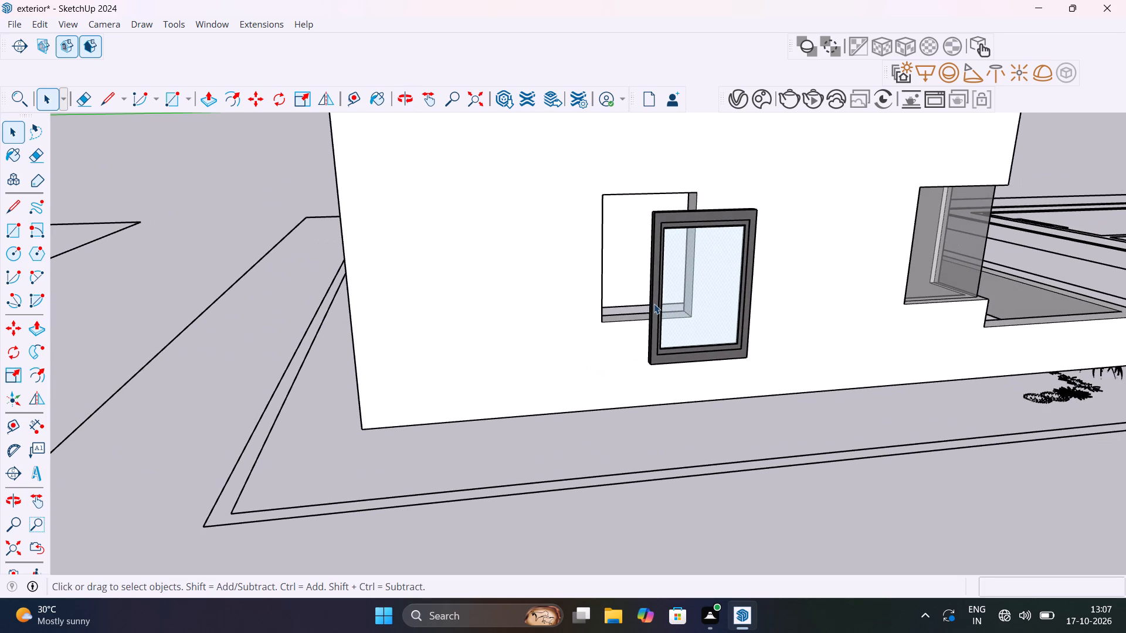
pyautogui.click(659, 295)
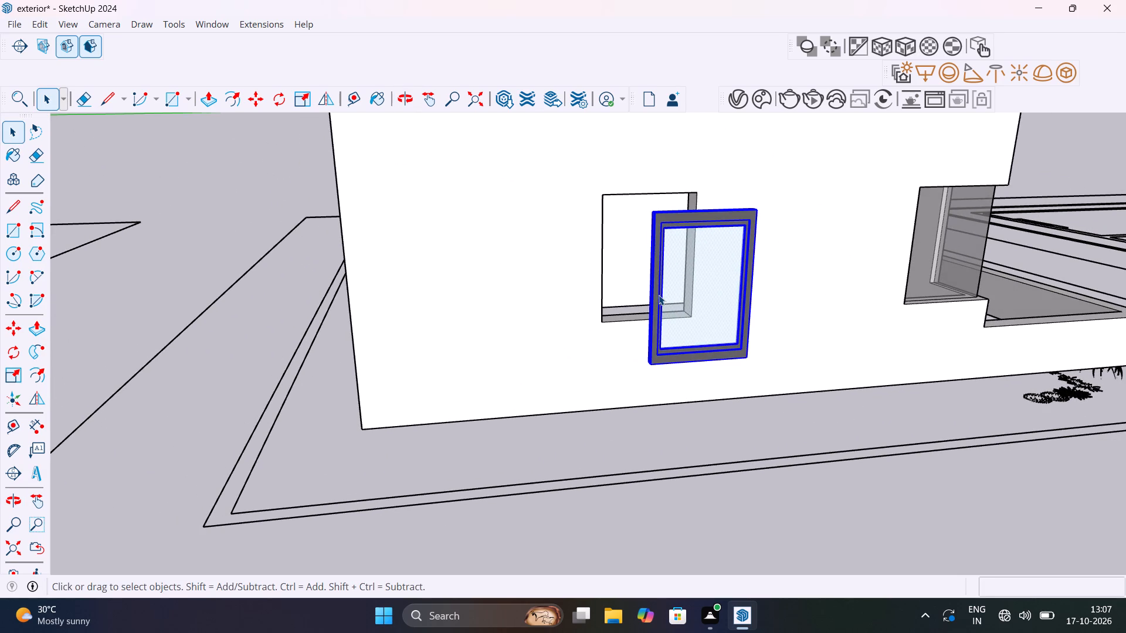
pyautogui.press('m')
pyautogui.scroll(6, 639, 374)
pyautogui.moveTo(661, 367); pyautogui.dragTo(717, 389, button='middle')
pyautogui.scroll(8, 801, 404)
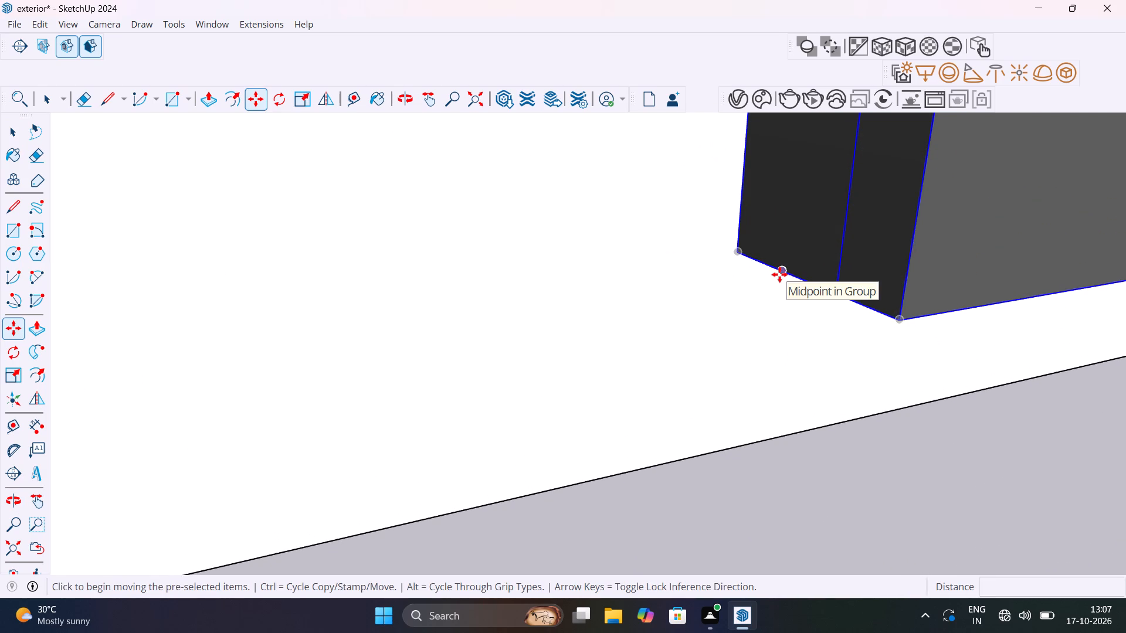
pyautogui.click(779, 274)
pyautogui.scroll(-14, 476, 175)
pyautogui.scroll(-9, 483, 207)
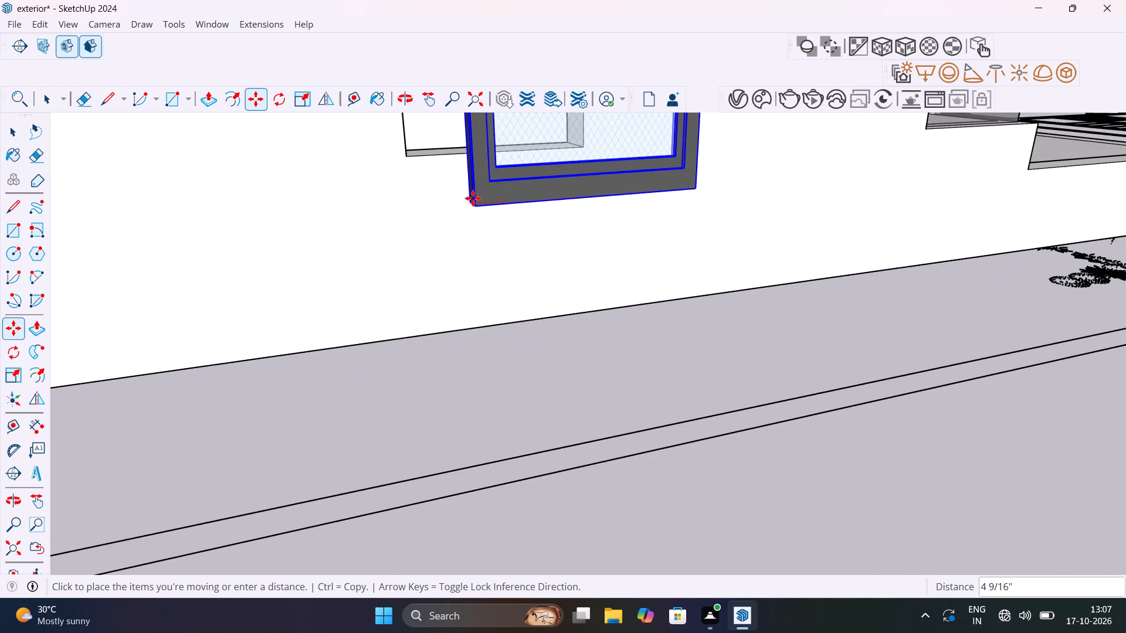
pyautogui.moveTo(473, 198); pyautogui.dragTo(427, 391, button='middle')
pyautogui.scroll(5, 403, 235)
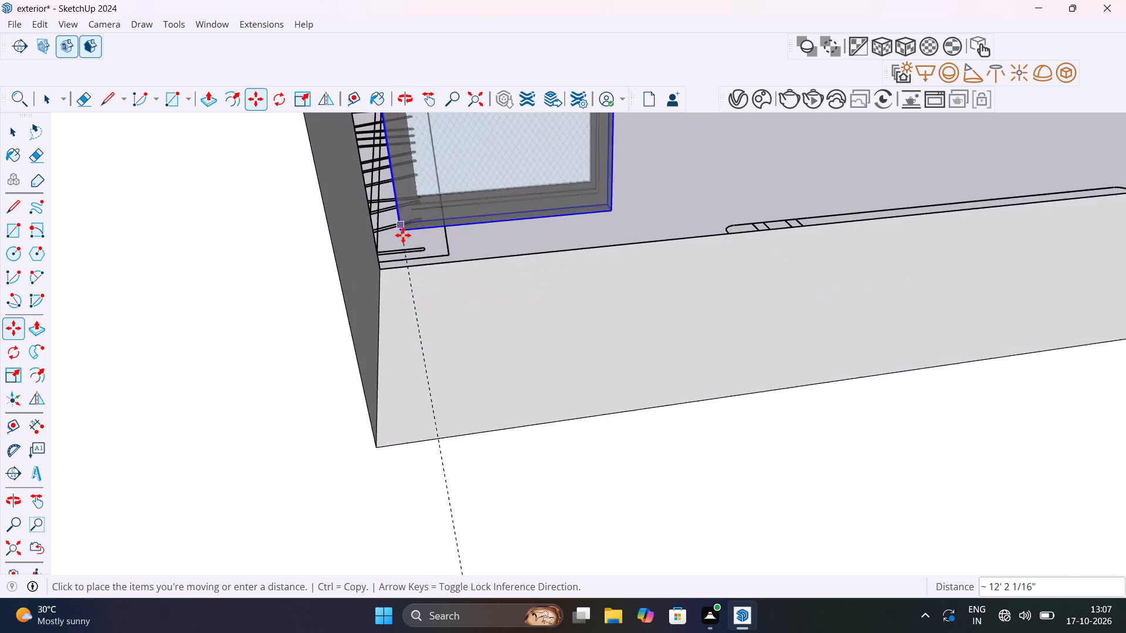
pyautogui.scroll(6, 403, 235)
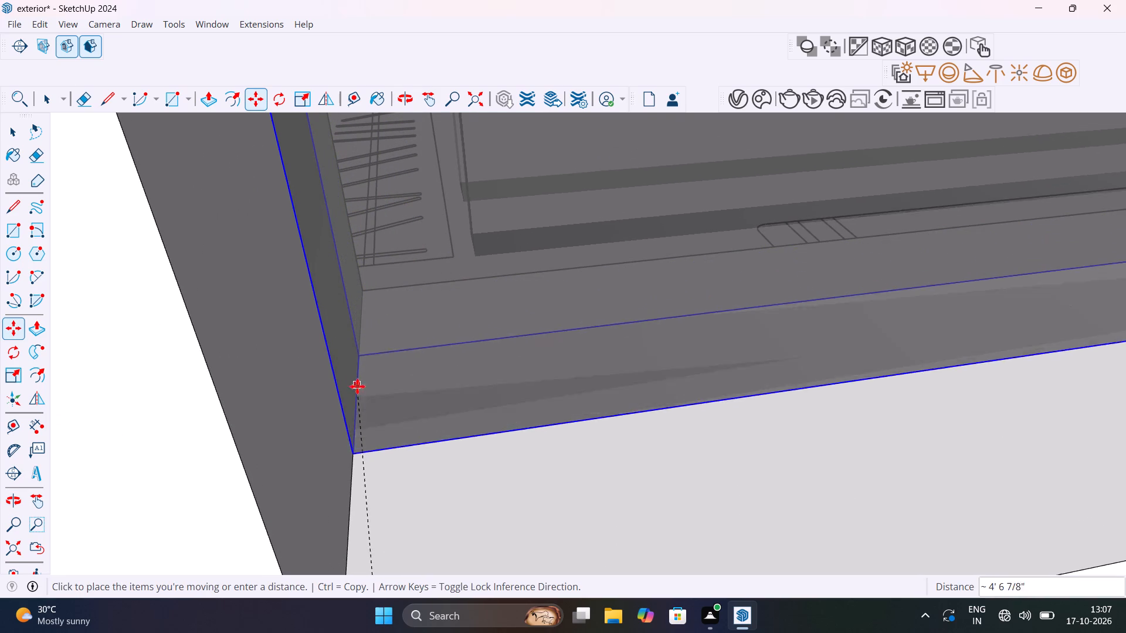
pyautogui.click(351, 434)
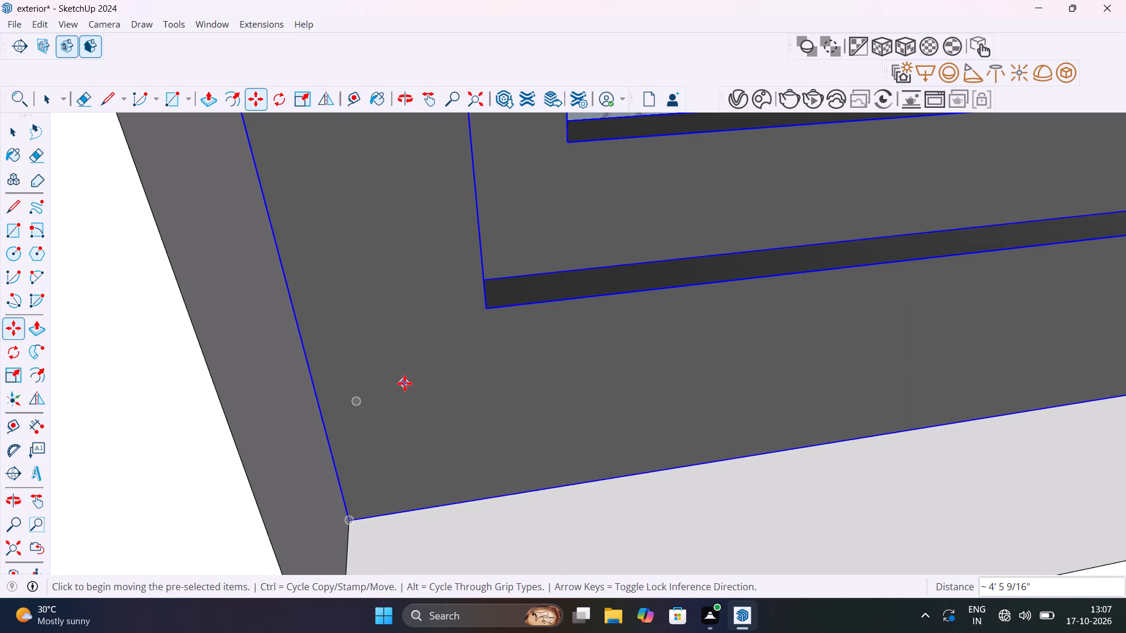
# Examine how the placed window fits against the side and bottom edges of the front opening.
pyautogui.scroll(-15, 405, 383)
pyautogui.scroll(-7, 405, 384)
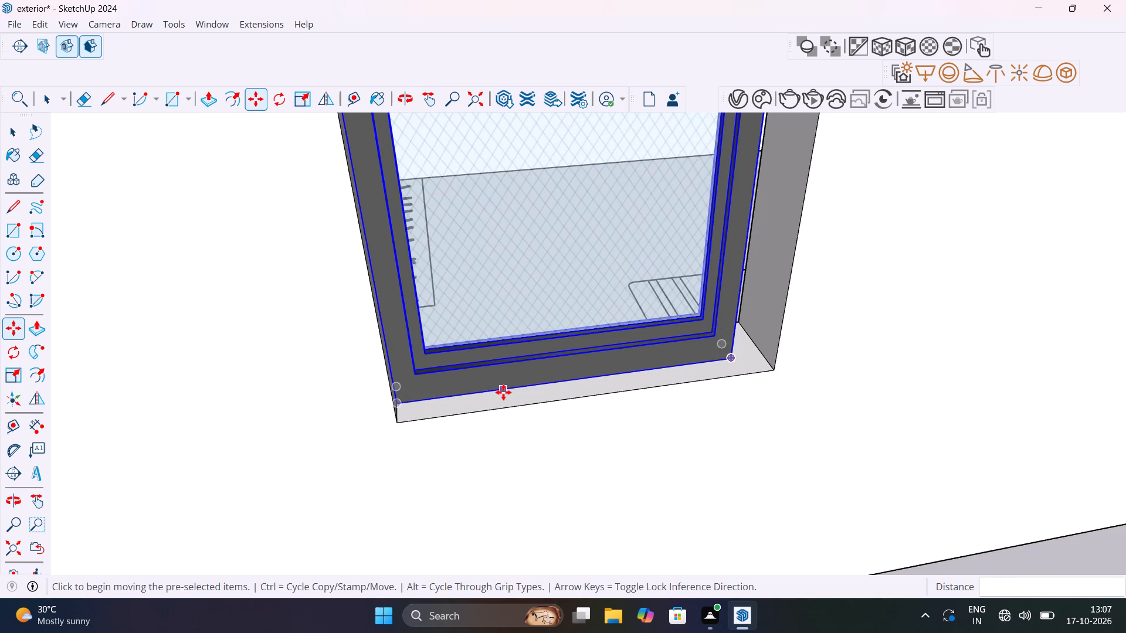
pyautogui.keyDown('shift'); pyautogui.moveTo(503, 392); pyautogui.dragTo(382, 450, button='middle'); pyautogui.keyUp('shift')
pyautogui.scroll(-10, 395, 418)
pyautogui.moveTo(446, 393); pyautogui.dragTo(447, 335, button='middle')
pyautogui.scroll(1, 440, 389)
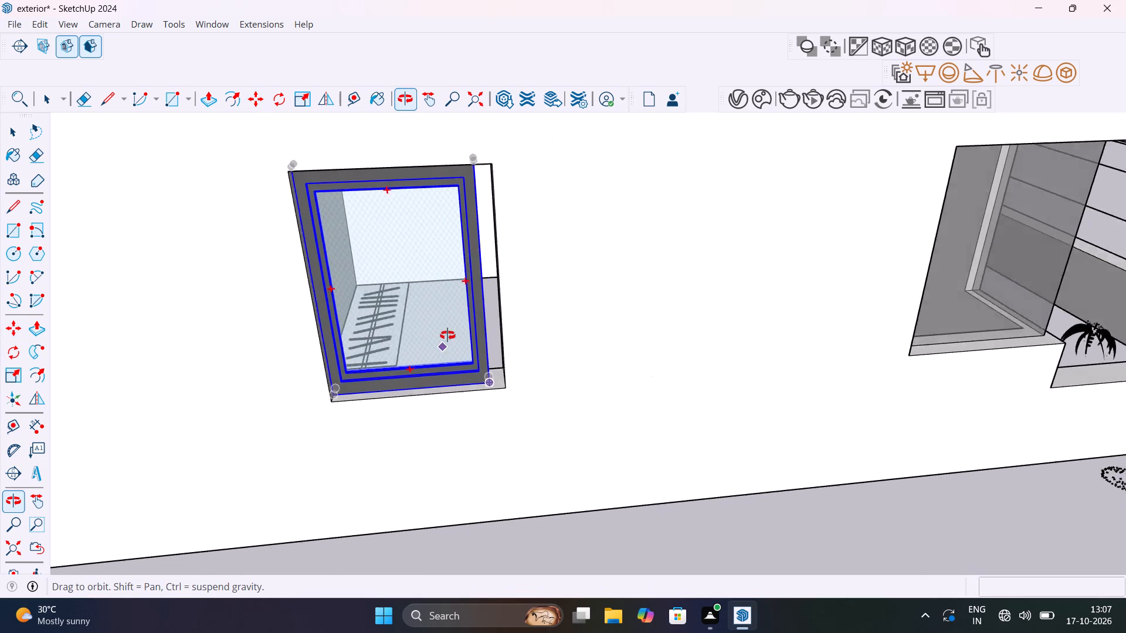
pyautogui.moveTo(447, 335); pyautogui.dragTo(467, 352, button='middle')
pyautogui.scroll(6, 504, 288)
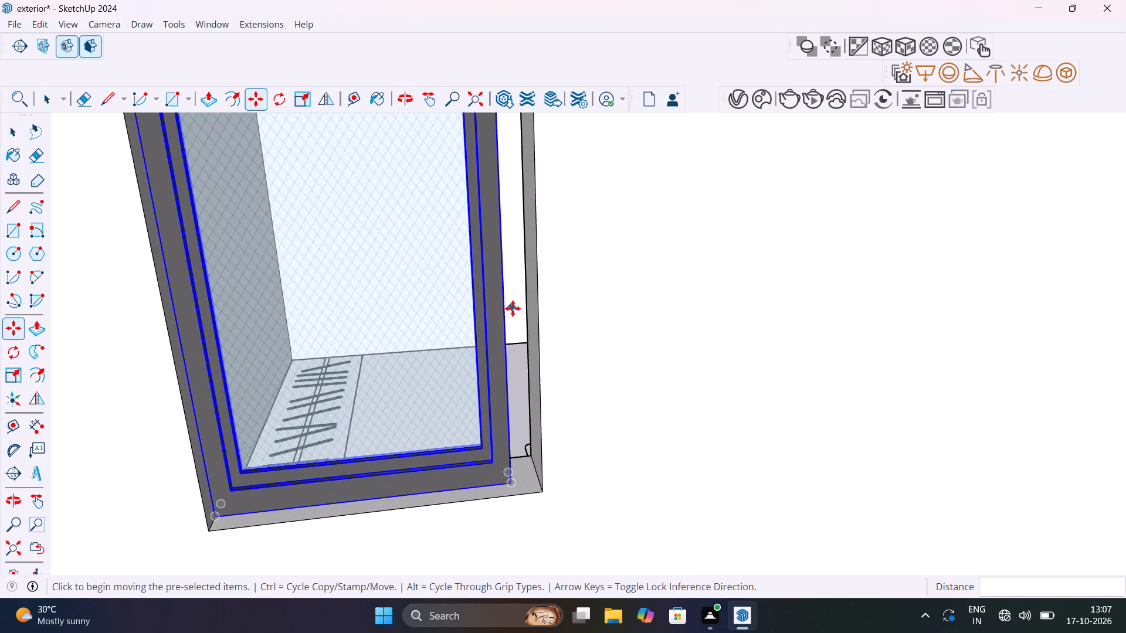
# Scale the placed window wider along the green axis by about 1.10 to meet the front opening's far side edge.
pyautogui.press('space')
pyautogui.press('s')
pyautogui.moveTo(487, 291); pyautogui.dragTo(405, 325, button='middle')
pyautogui.scroll(4, 449, 304)
pyautogui.scroll(-2, 449, 304)
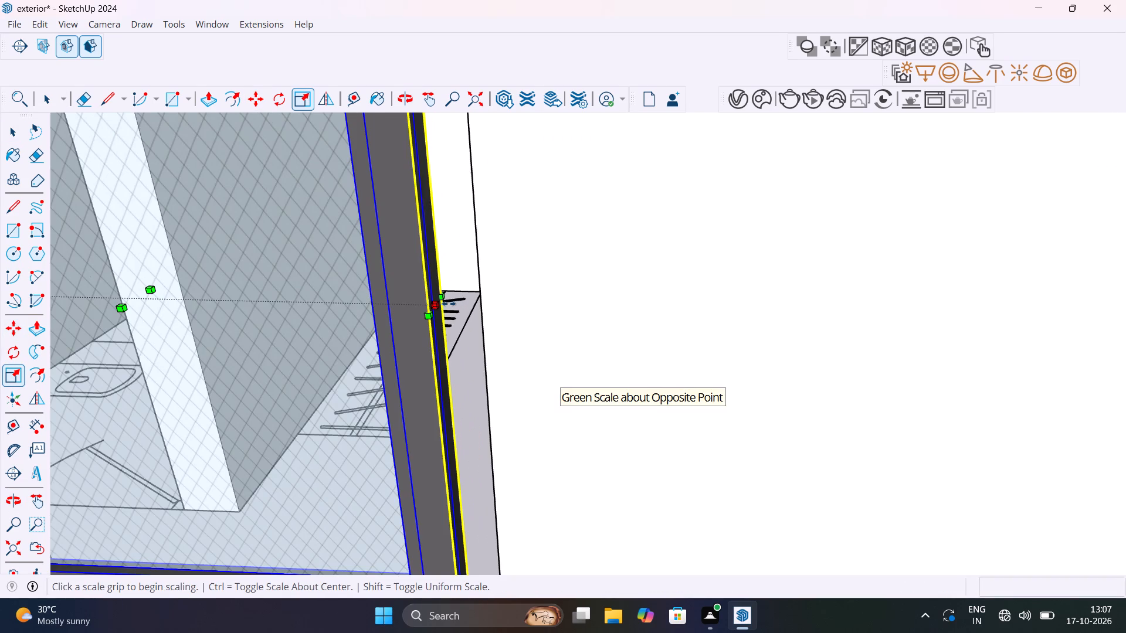
pyautogui.click(438, 302)
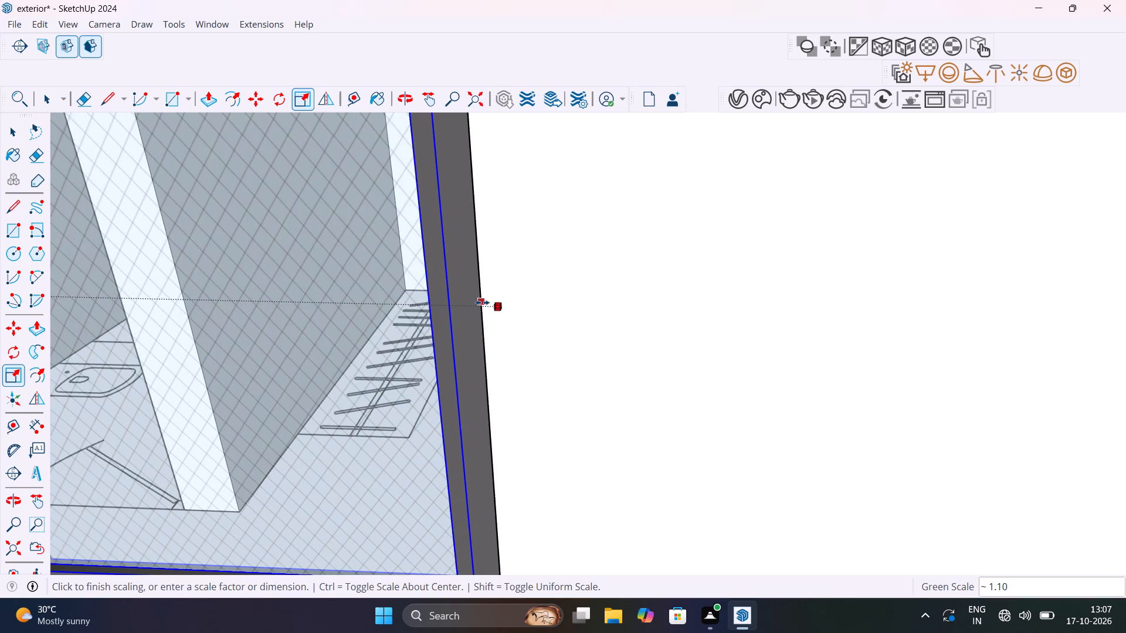
pyautogui.click(482, 302)
pyautogui.scroll(-15, 506, 323)
pyautogui.press('space')
pyautogui.scroll(-5, 503, 328)
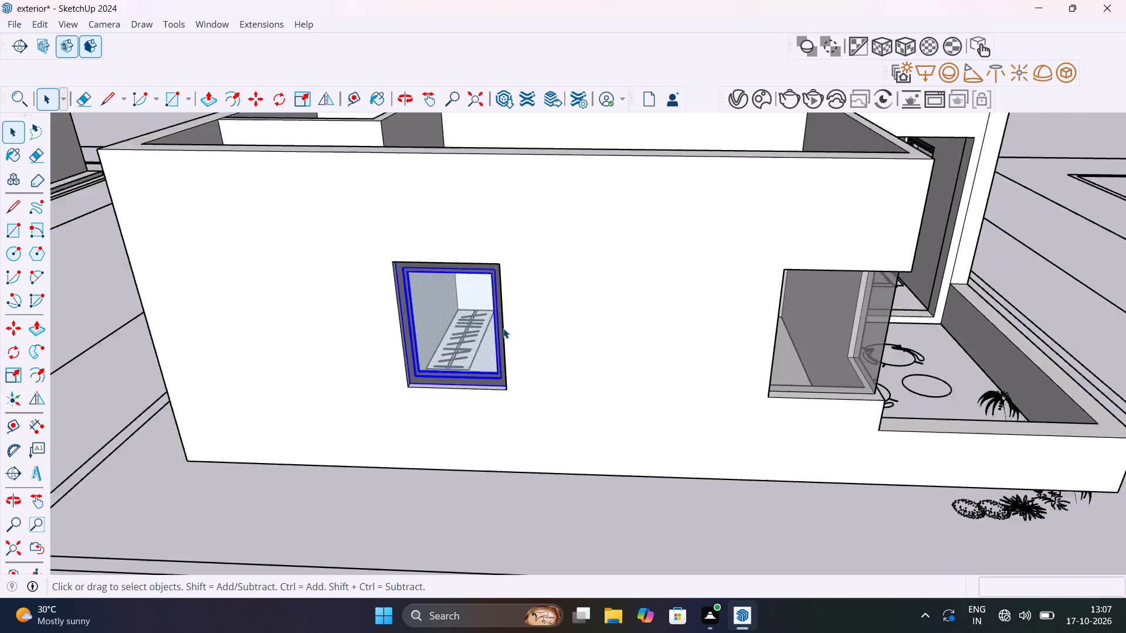
pyautogui.scroll(-10, 503, 328)
pyautogui.click(887, 162)
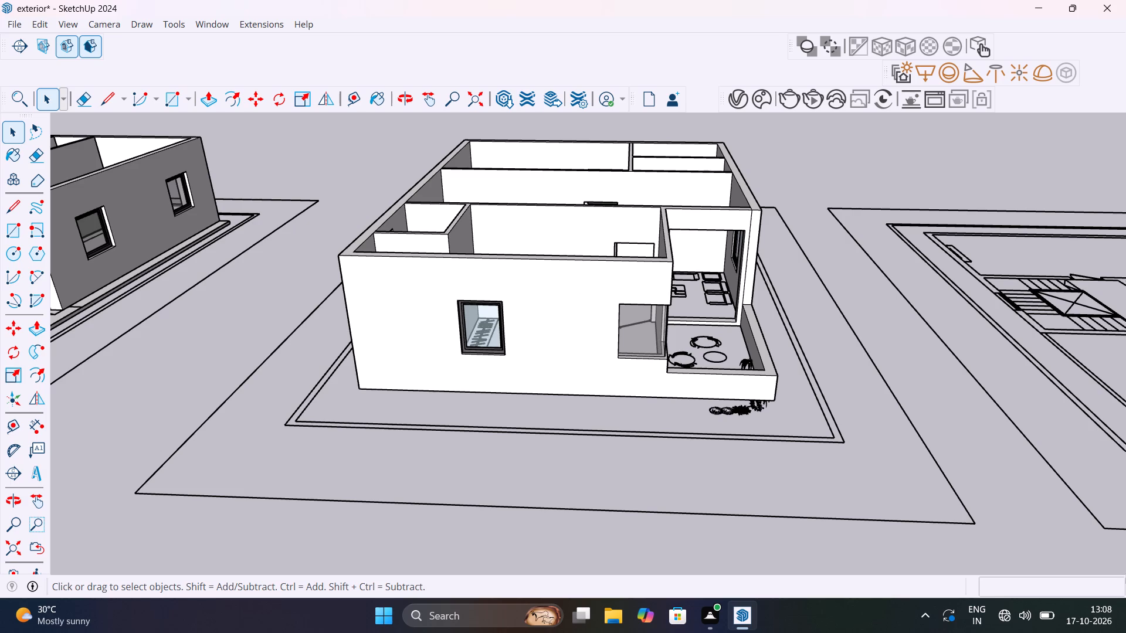
pyautogui.click(819, 186)
# Save the model as exterior, replacing the existing file.
pyautogui.scroll(-6, 798, 172)
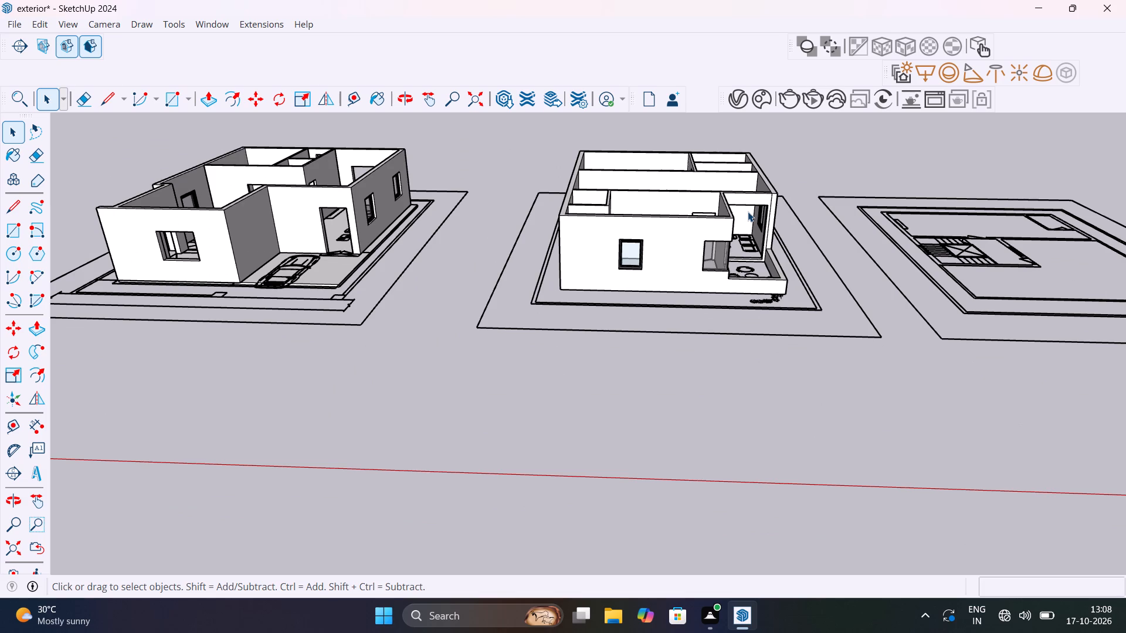
pyautogui.scroll(-4, 615, 154)
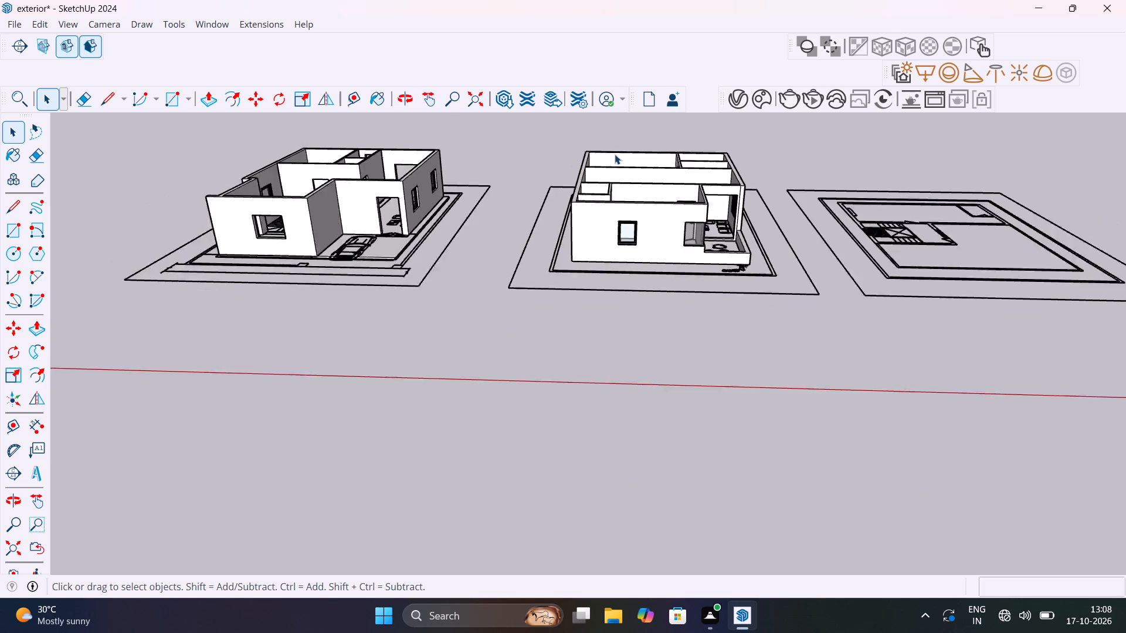
pyautogui.moveTo(643, 185); pyautogui.dragTo(640, 243, button='middle')
pyautogui.scroll(6, 642, 244)
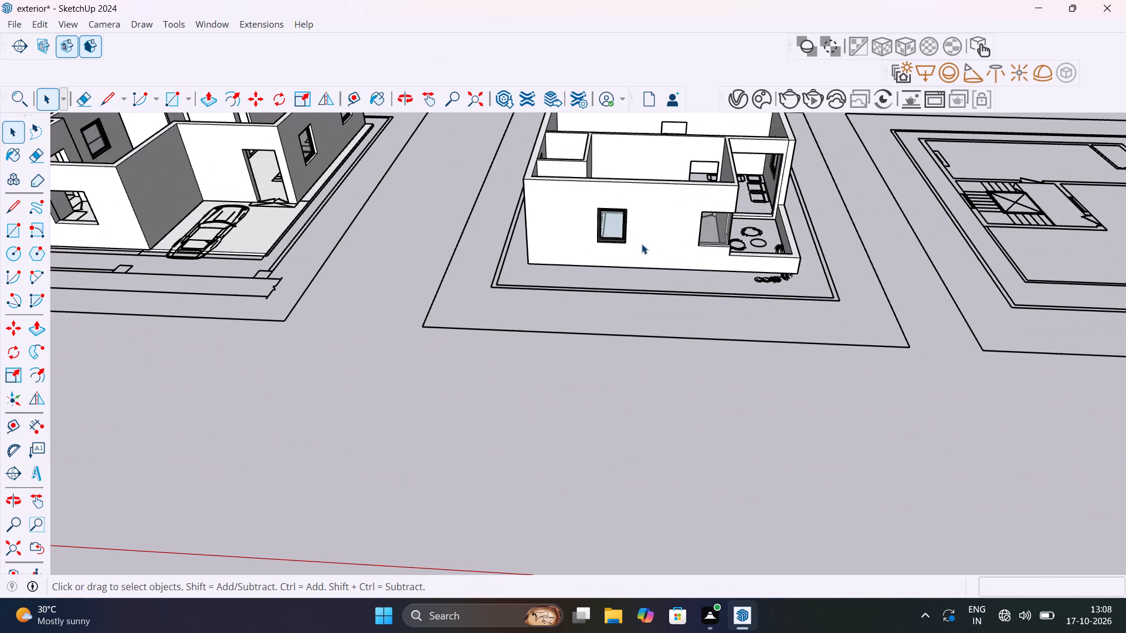
pyautogui.keyDown('shift'); pyautogui.moveTo(664, 187); pyautogui.dragTo(546, 311, button='middle'); pyautogui.keyUp('shift')
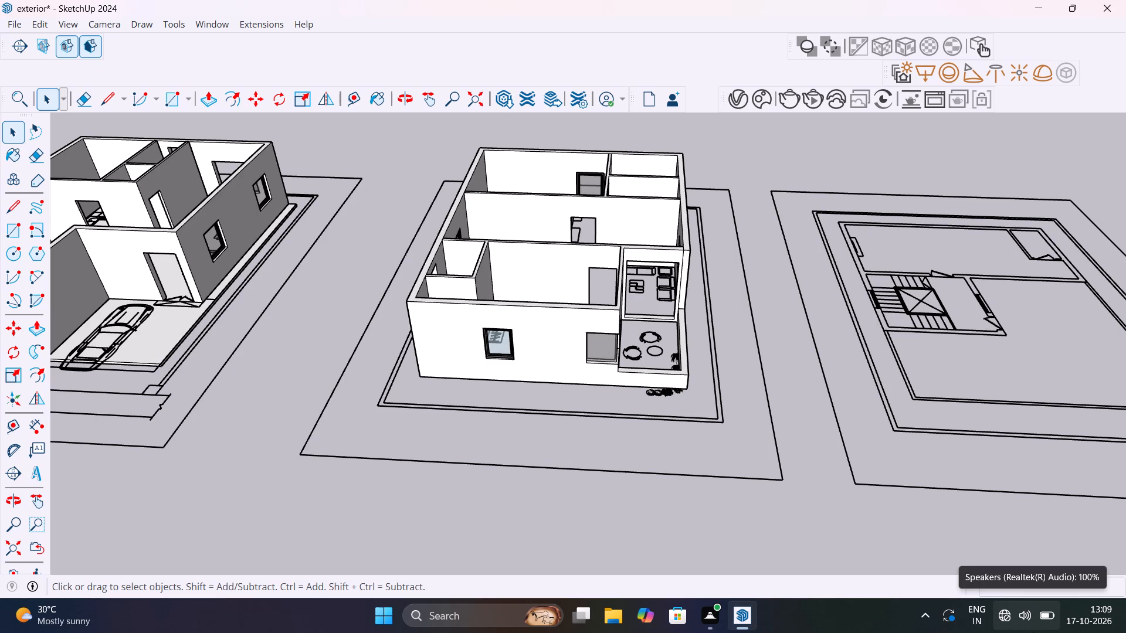
pyautogui.hotkey('ctrl', 's')
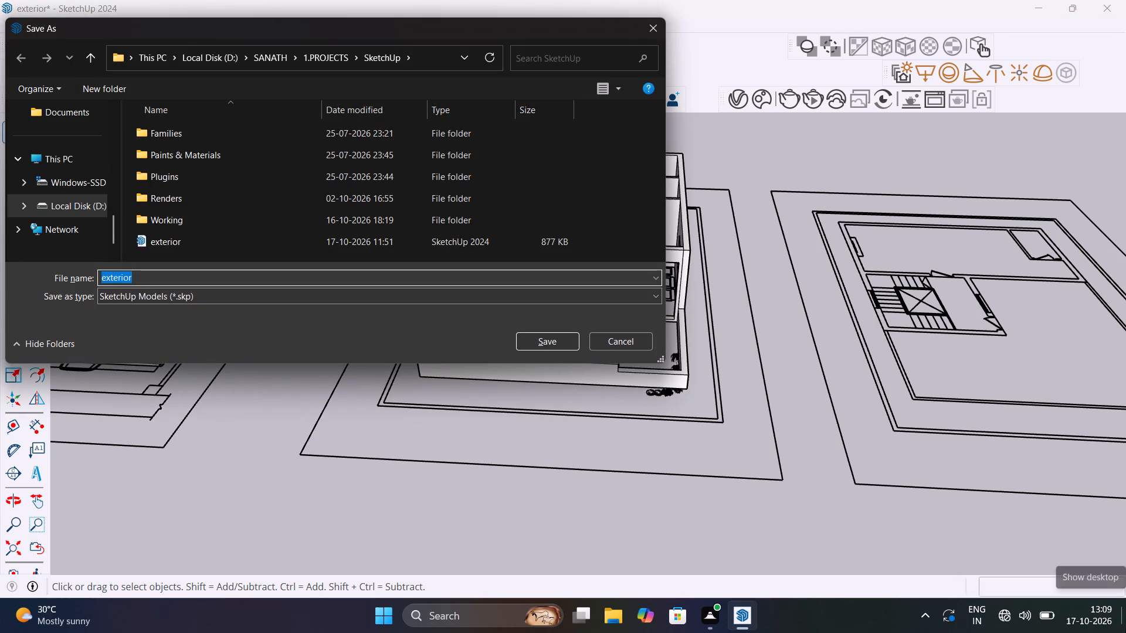
pyautogui.click(551, 341)
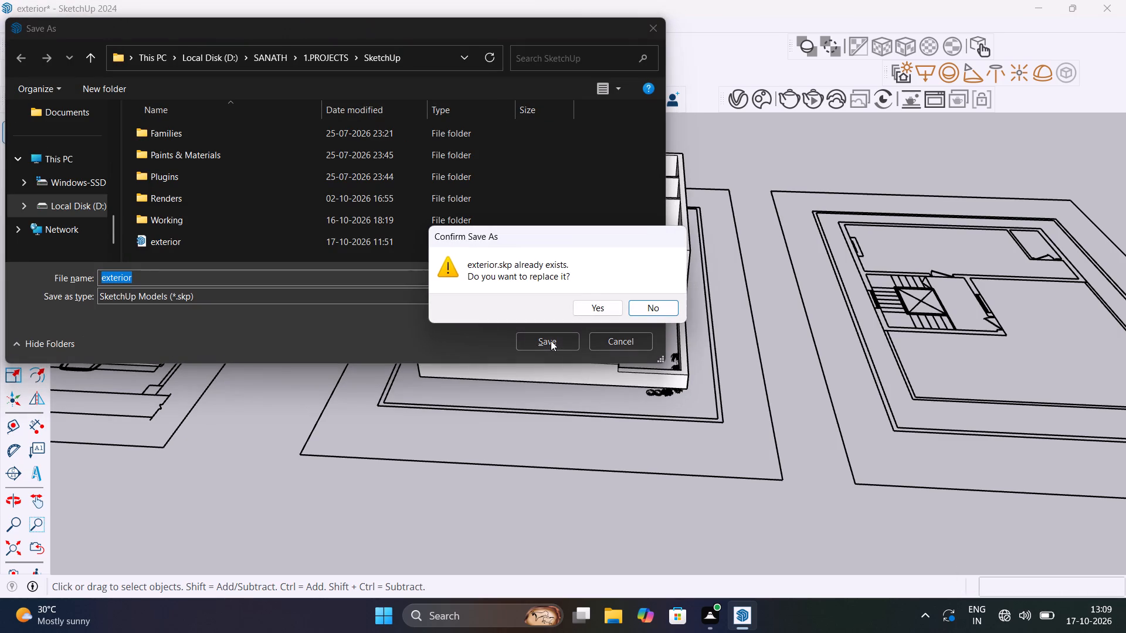
pyautogui.click(591, 309)
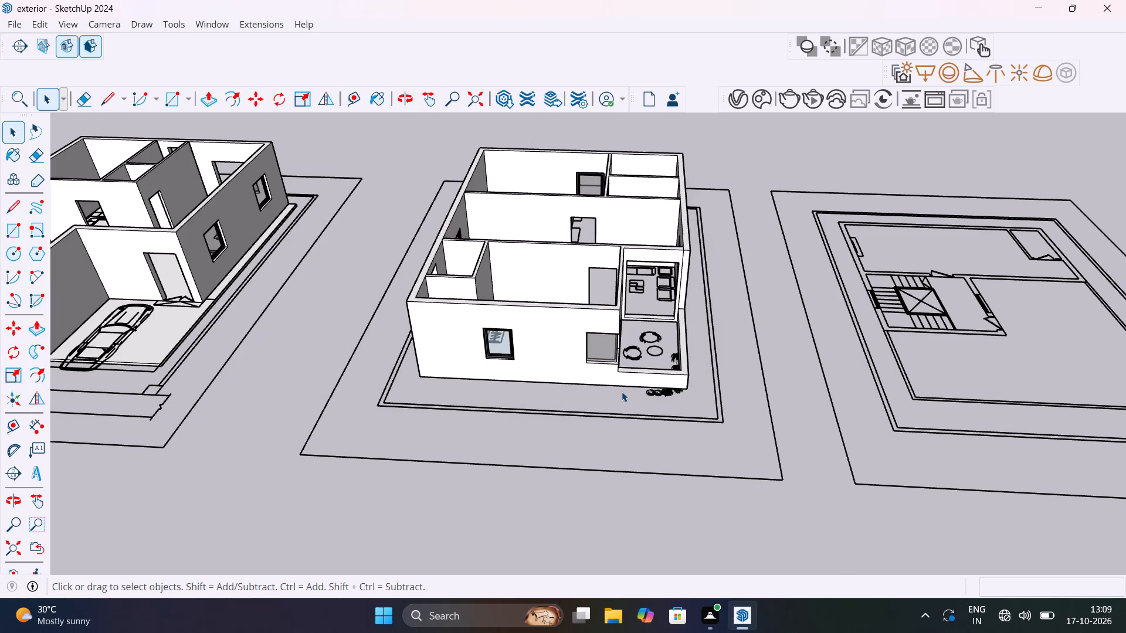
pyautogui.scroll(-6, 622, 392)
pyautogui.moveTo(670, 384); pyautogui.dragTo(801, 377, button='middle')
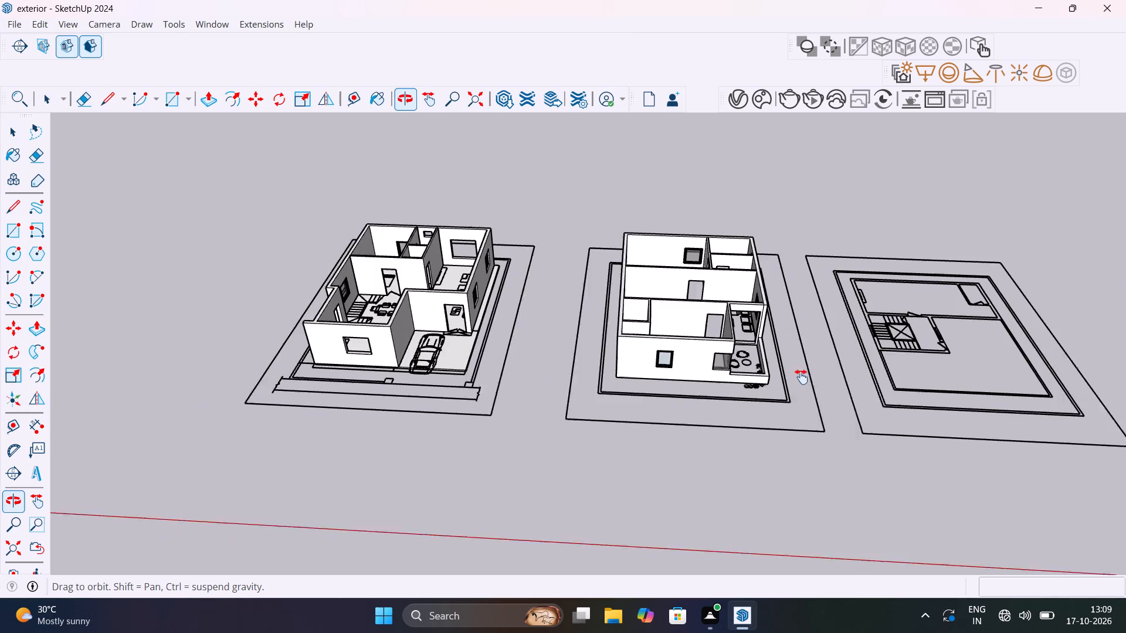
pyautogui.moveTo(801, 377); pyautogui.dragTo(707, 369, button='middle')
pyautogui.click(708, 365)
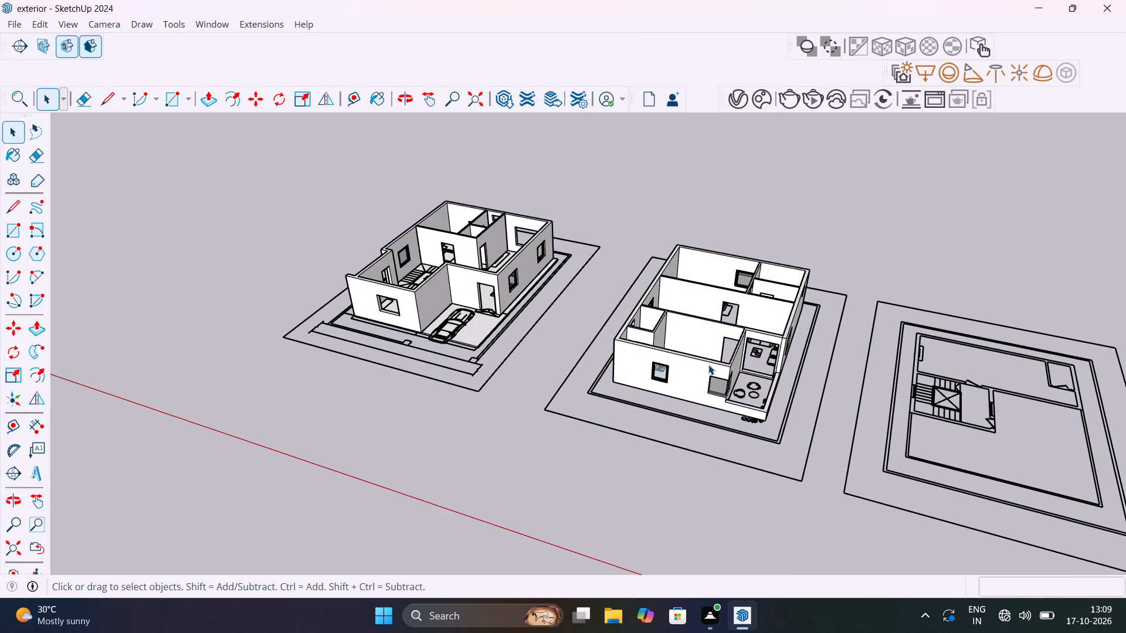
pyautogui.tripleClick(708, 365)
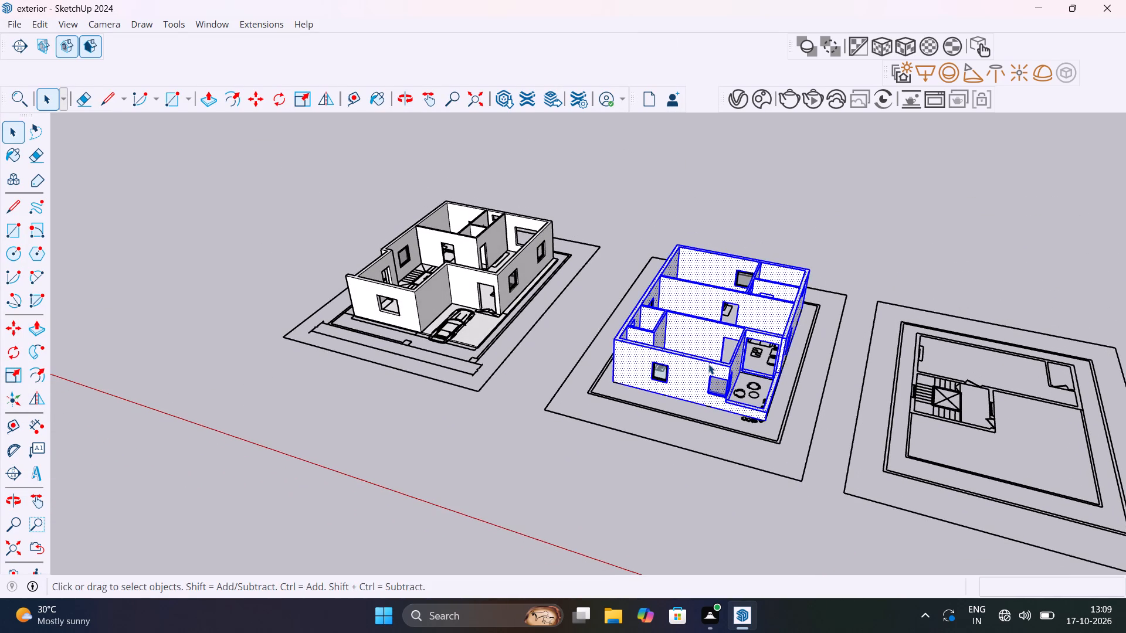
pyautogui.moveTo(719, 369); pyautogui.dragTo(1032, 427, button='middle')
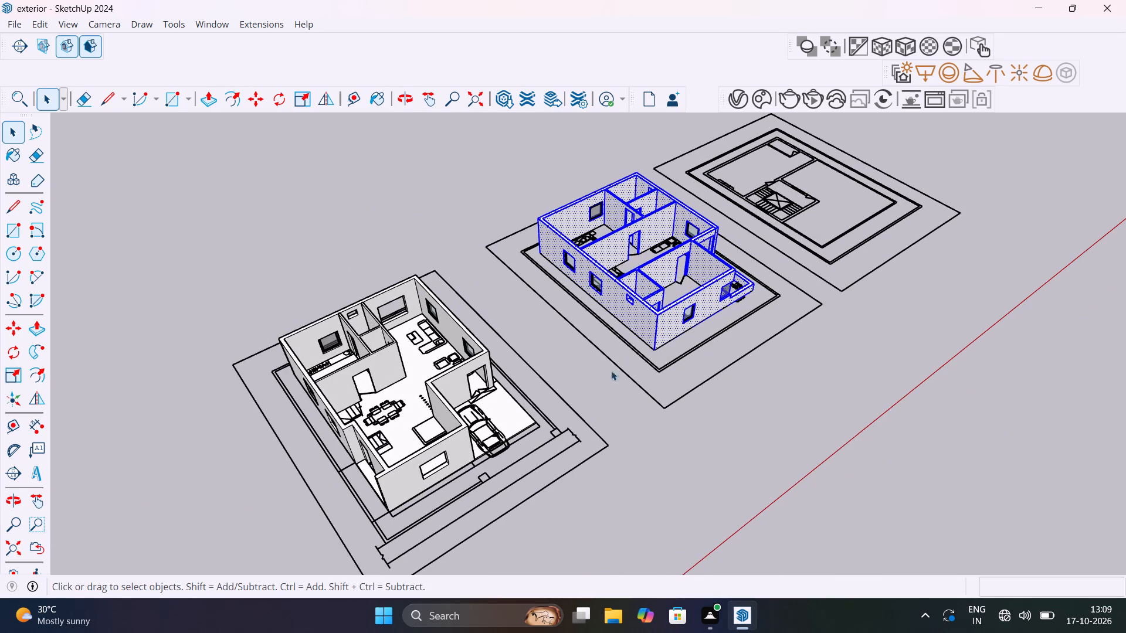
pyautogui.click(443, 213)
# Copy the ground floor's base slab straight up by 10' 4" from its lower corner onto the top of the walls.
pyautogui.moveTo(589, 430); pyautogui.dragTo(412, 437, button='middle')
pyautogui.scroll(9, 455, 389)
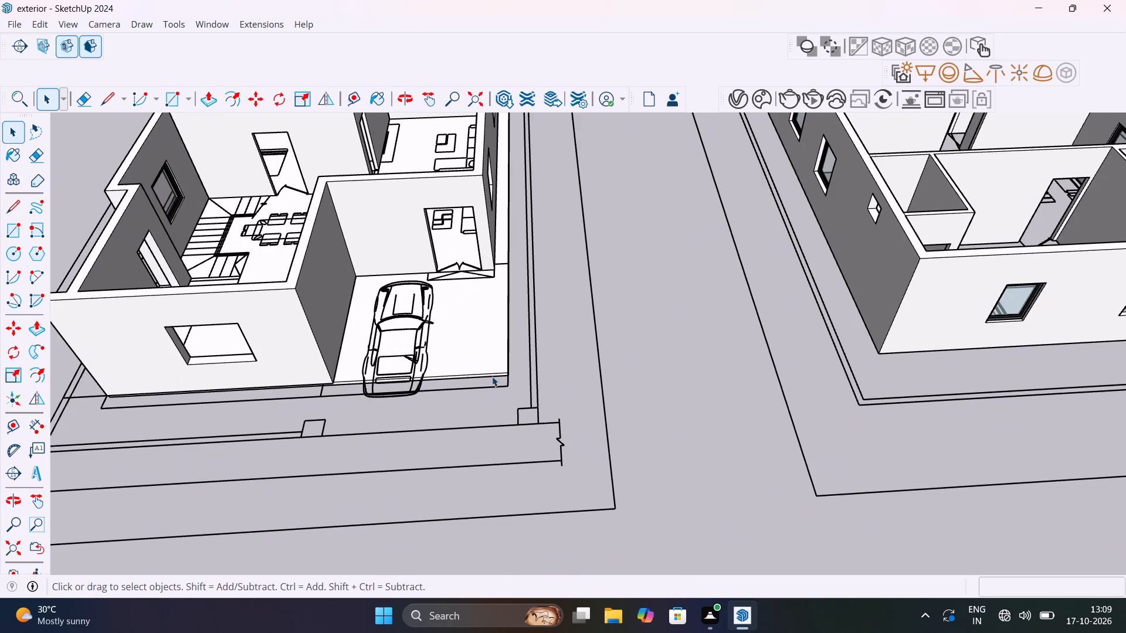
pyautogui.click(495, 373)
pyautogui.scroll(-6, 490, 375)
pyautogui.moveTo(492, 357); pyautogui.dragTo(599, 359, button='middle')
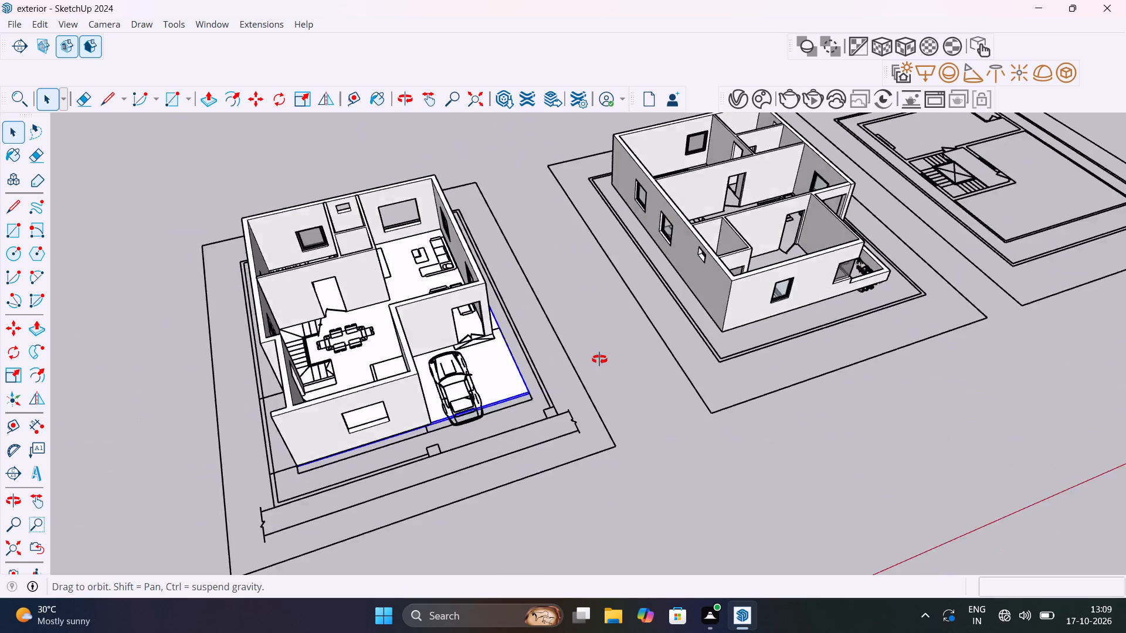
pyautogui.moveTo(599, 359); pyautogui.dragTo(805, 321, button='middle')
pyautogui.moveTo(312, 400); pyautogui.dragTo(684, 275, button='middle')
pyautogui.scroll(14, 584, 419)
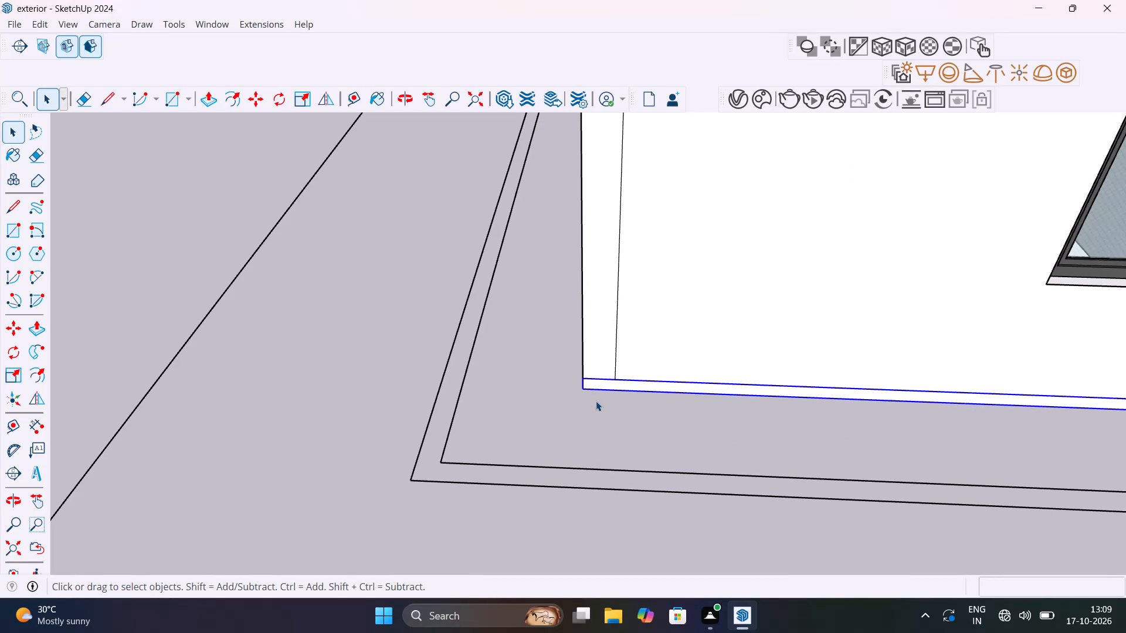
pyautogui.press('m')
pyautogui.click(582, 394)
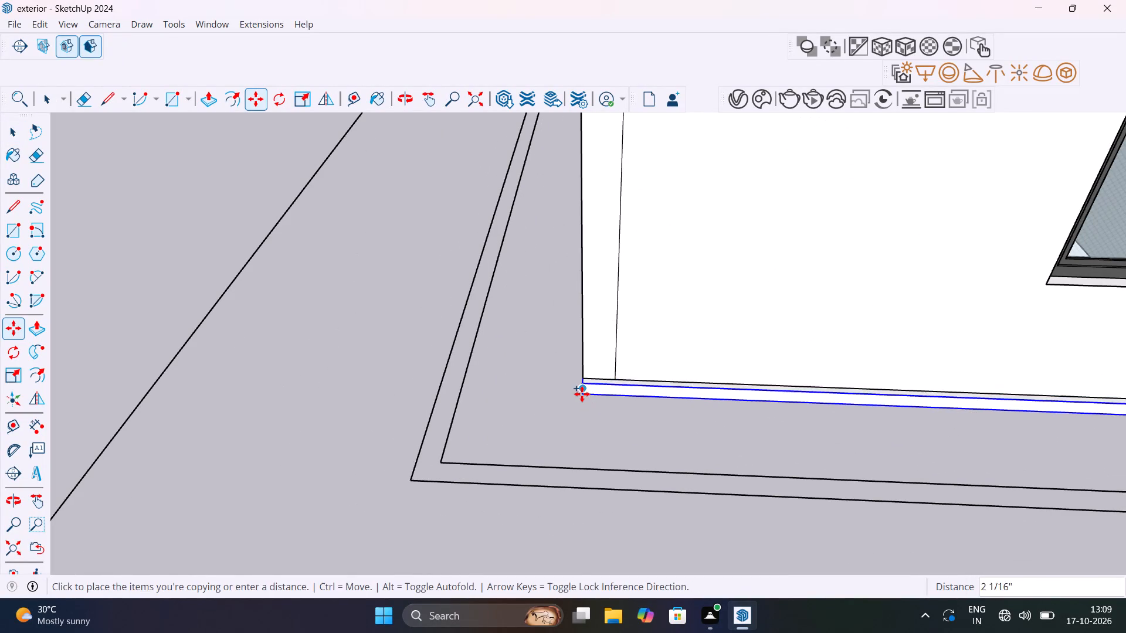
pyautogui.scroll(-13, 601, 319)
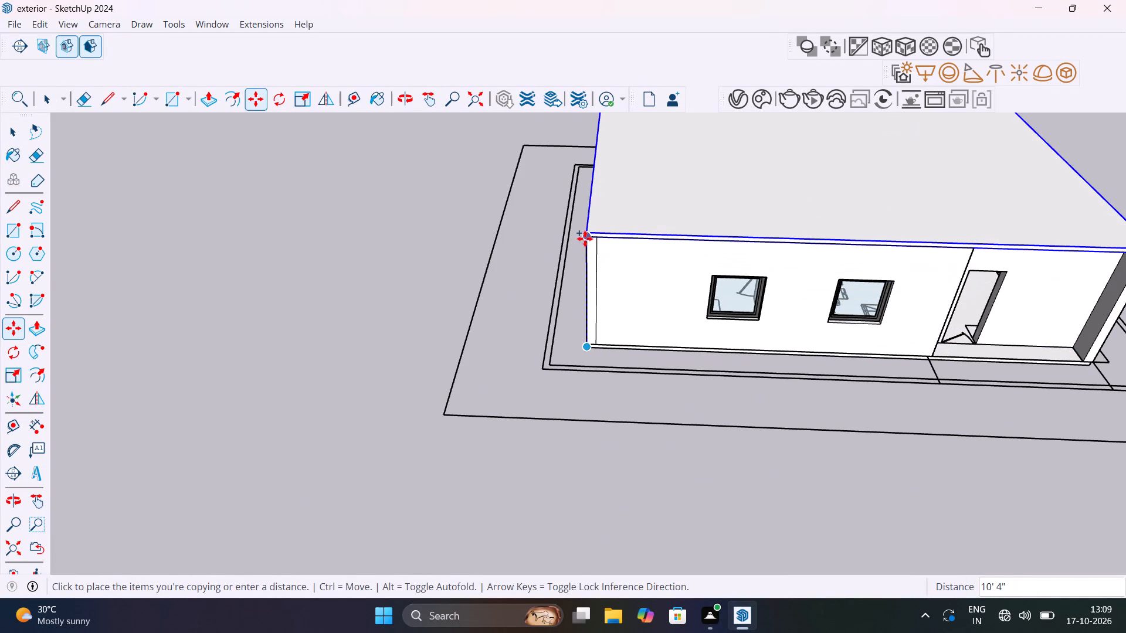
pyautogui.click(589, 236)
pyautogui.scroll(-9, 666, 297)
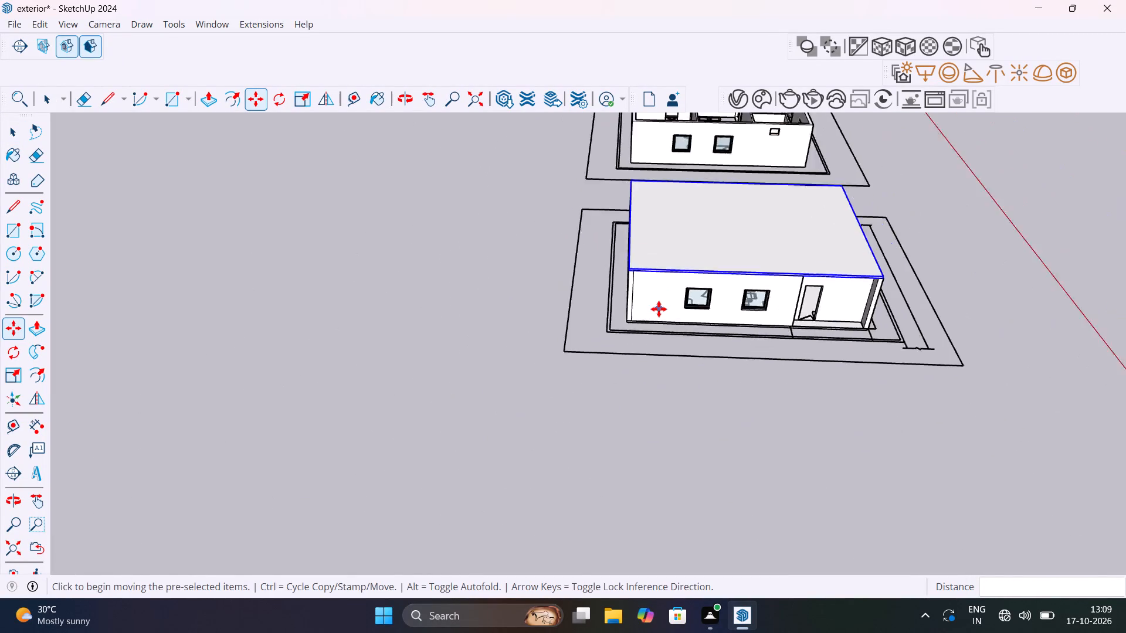
pyautogui.scroll(-3, 659, 309)
pyautogui.moveTo(682, 306); pyautogui.dragTo(356, 268, button='middle')
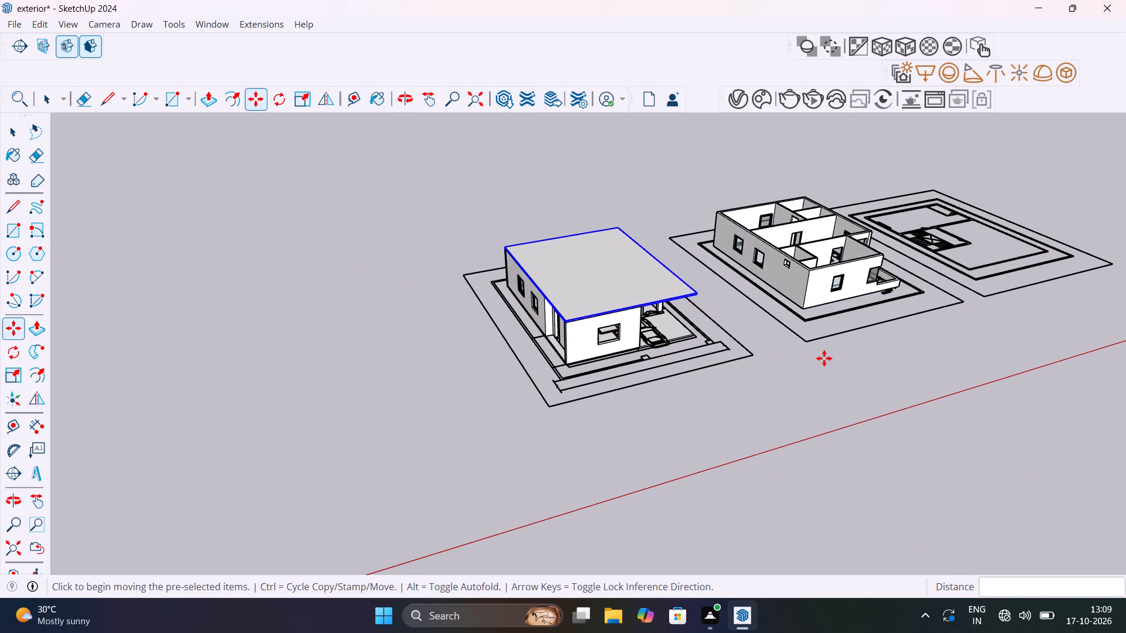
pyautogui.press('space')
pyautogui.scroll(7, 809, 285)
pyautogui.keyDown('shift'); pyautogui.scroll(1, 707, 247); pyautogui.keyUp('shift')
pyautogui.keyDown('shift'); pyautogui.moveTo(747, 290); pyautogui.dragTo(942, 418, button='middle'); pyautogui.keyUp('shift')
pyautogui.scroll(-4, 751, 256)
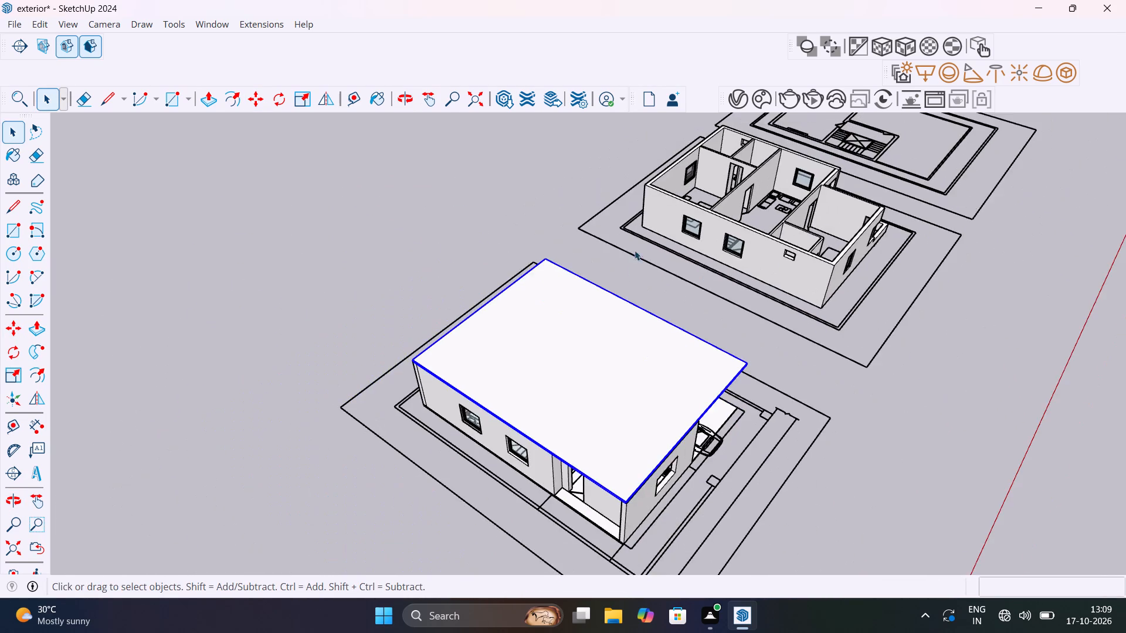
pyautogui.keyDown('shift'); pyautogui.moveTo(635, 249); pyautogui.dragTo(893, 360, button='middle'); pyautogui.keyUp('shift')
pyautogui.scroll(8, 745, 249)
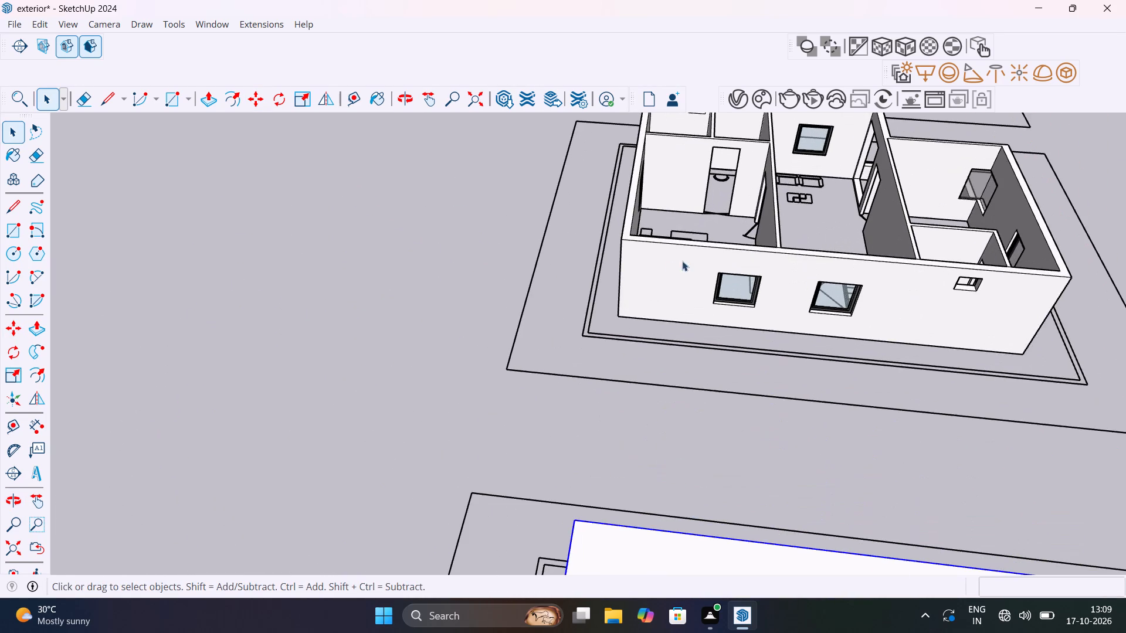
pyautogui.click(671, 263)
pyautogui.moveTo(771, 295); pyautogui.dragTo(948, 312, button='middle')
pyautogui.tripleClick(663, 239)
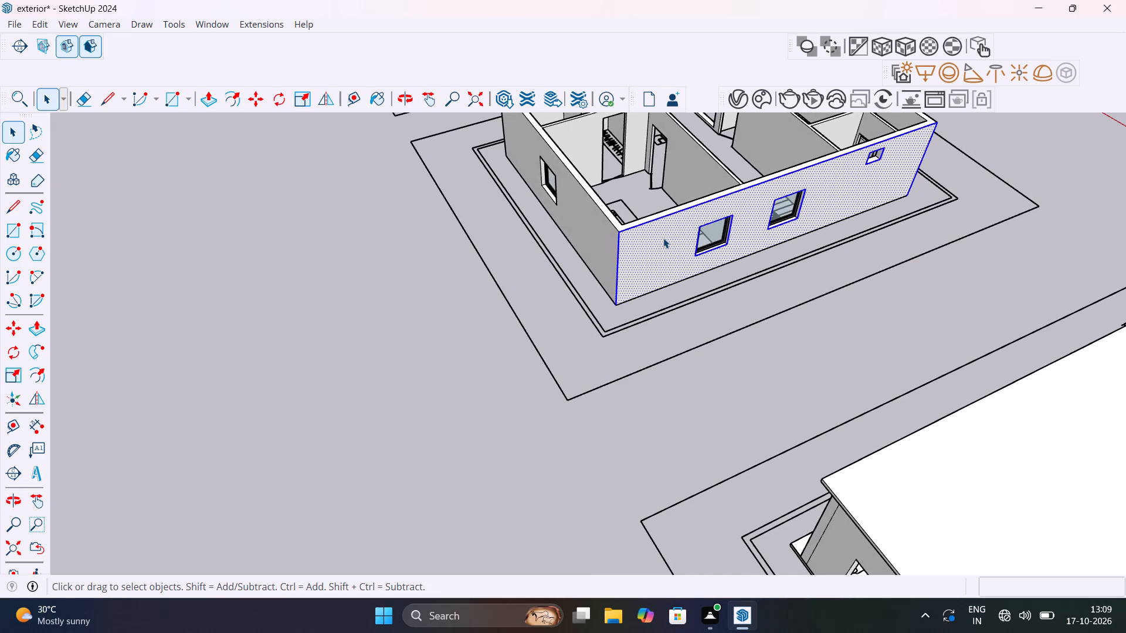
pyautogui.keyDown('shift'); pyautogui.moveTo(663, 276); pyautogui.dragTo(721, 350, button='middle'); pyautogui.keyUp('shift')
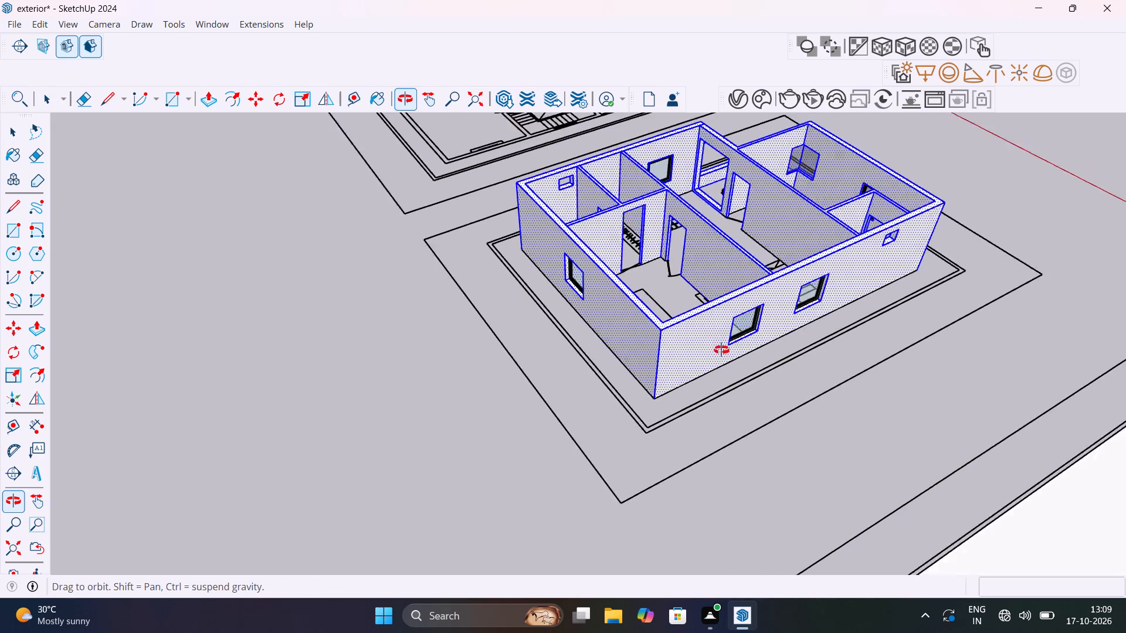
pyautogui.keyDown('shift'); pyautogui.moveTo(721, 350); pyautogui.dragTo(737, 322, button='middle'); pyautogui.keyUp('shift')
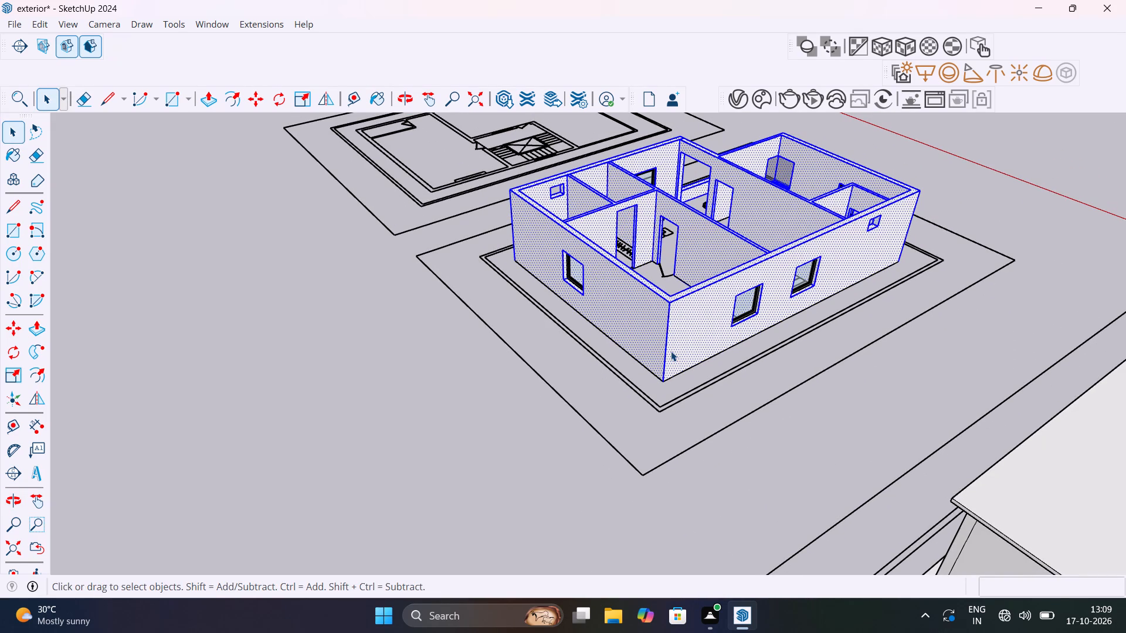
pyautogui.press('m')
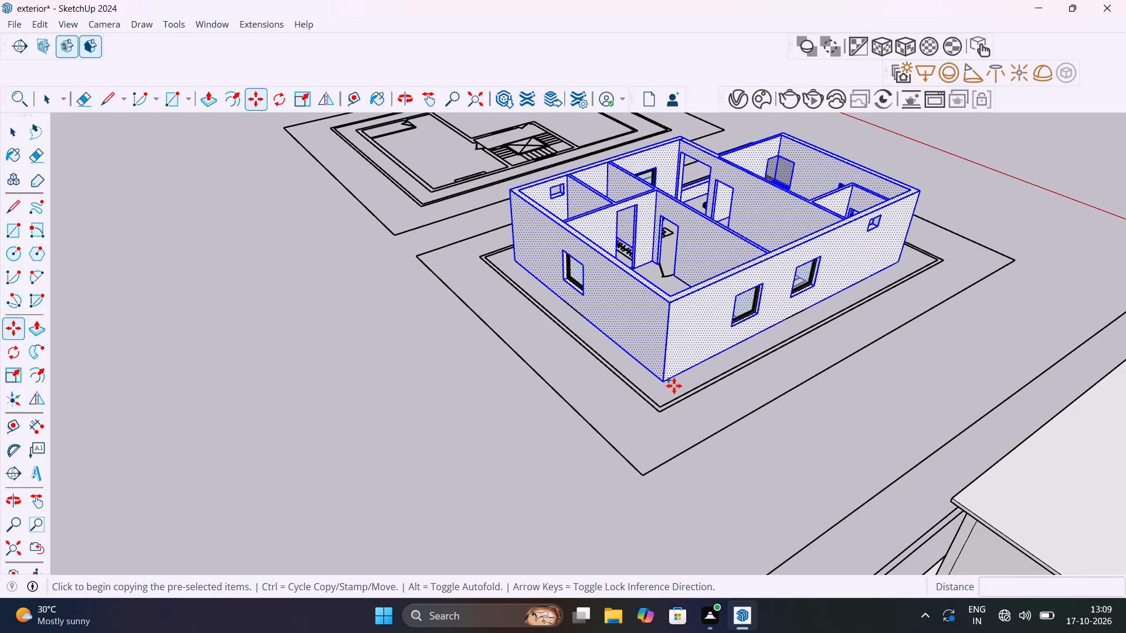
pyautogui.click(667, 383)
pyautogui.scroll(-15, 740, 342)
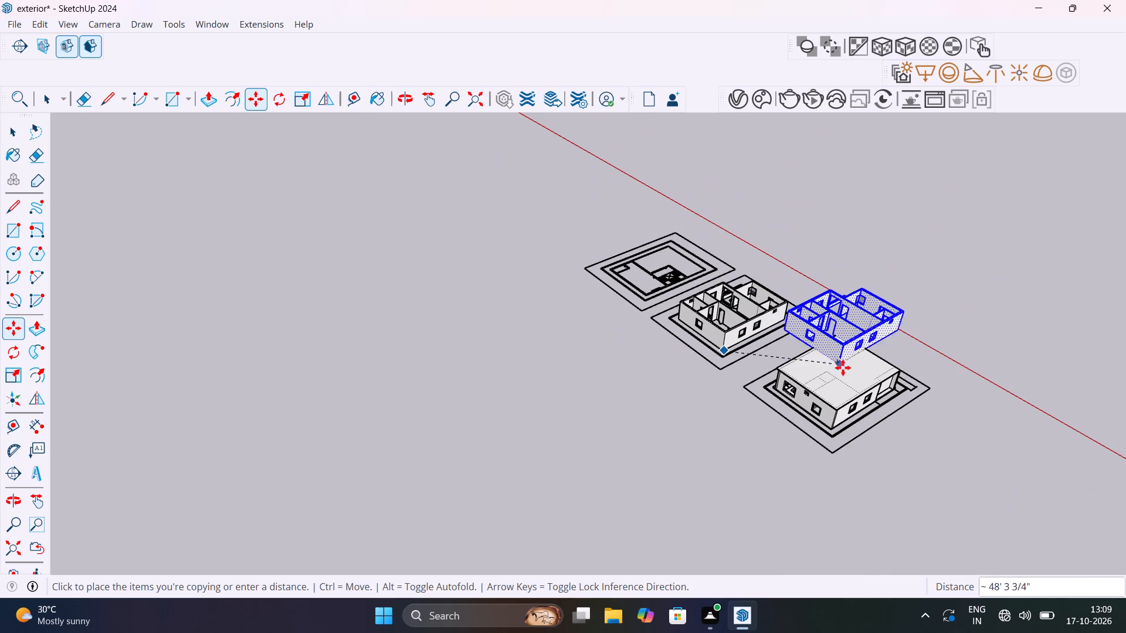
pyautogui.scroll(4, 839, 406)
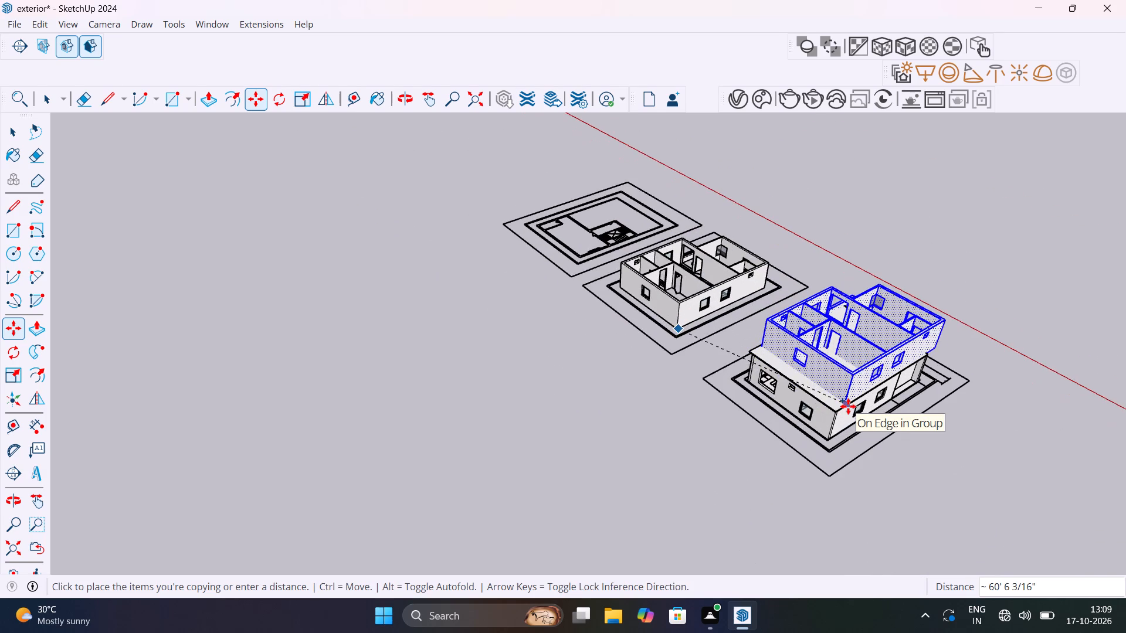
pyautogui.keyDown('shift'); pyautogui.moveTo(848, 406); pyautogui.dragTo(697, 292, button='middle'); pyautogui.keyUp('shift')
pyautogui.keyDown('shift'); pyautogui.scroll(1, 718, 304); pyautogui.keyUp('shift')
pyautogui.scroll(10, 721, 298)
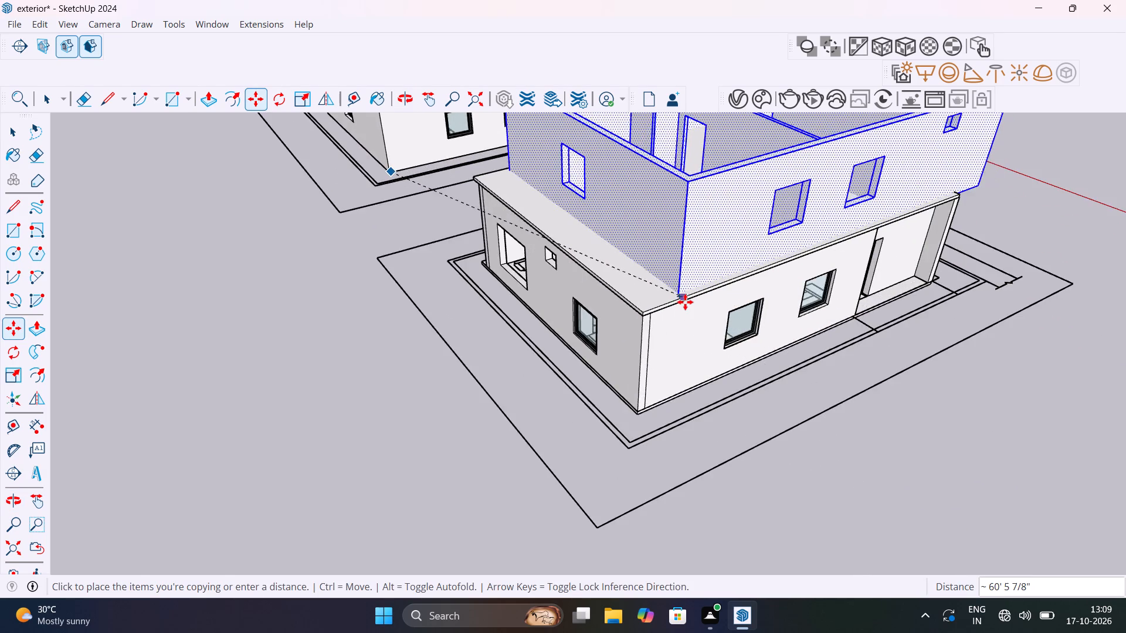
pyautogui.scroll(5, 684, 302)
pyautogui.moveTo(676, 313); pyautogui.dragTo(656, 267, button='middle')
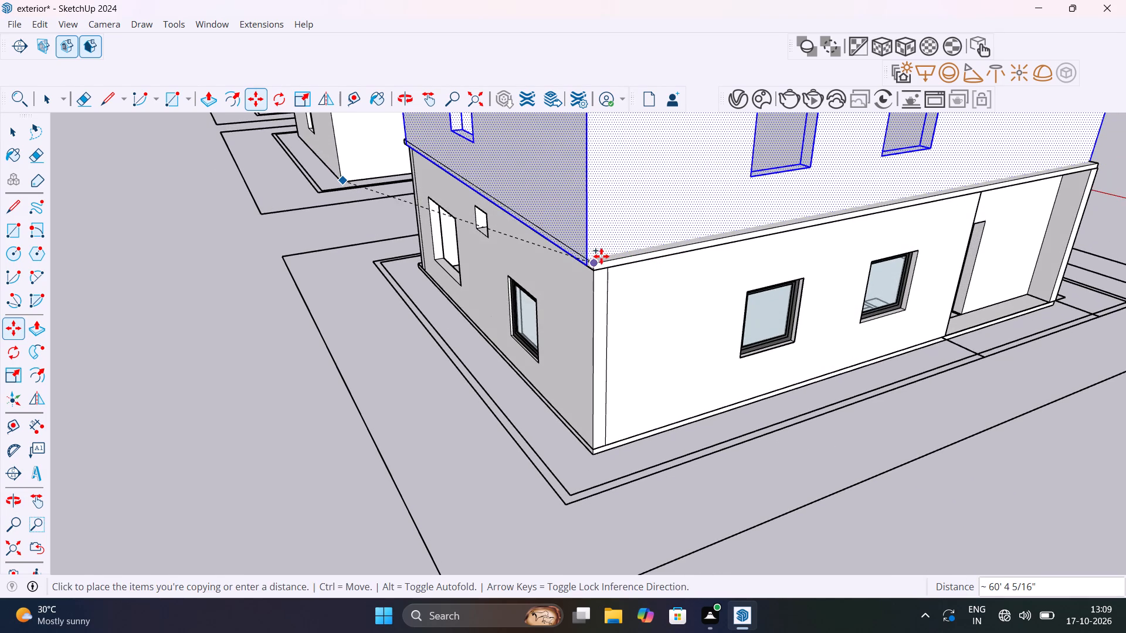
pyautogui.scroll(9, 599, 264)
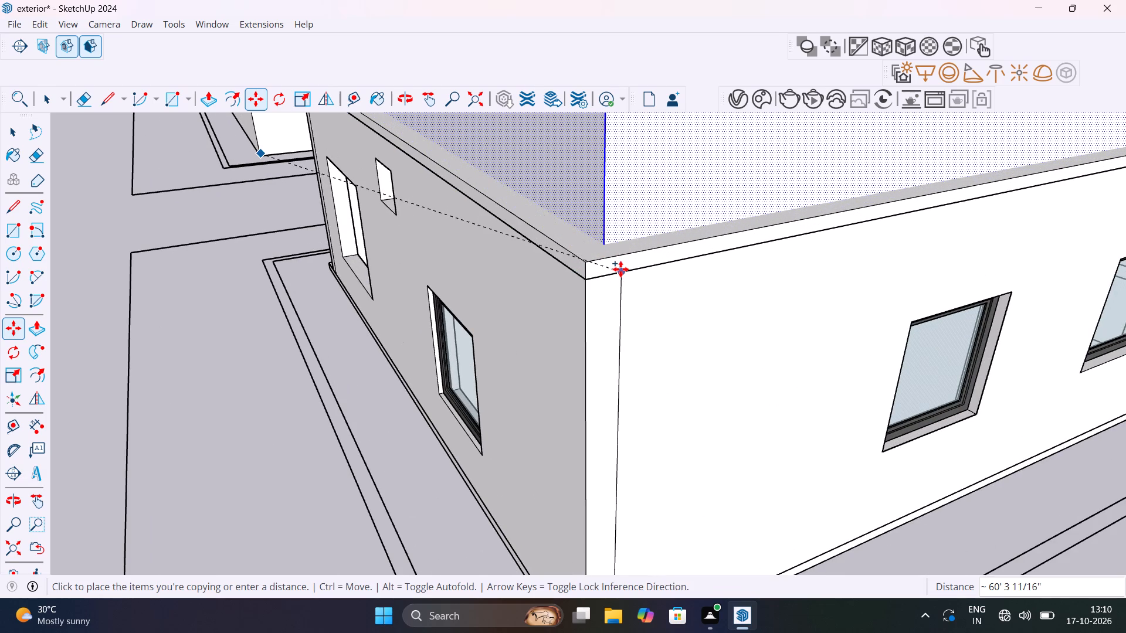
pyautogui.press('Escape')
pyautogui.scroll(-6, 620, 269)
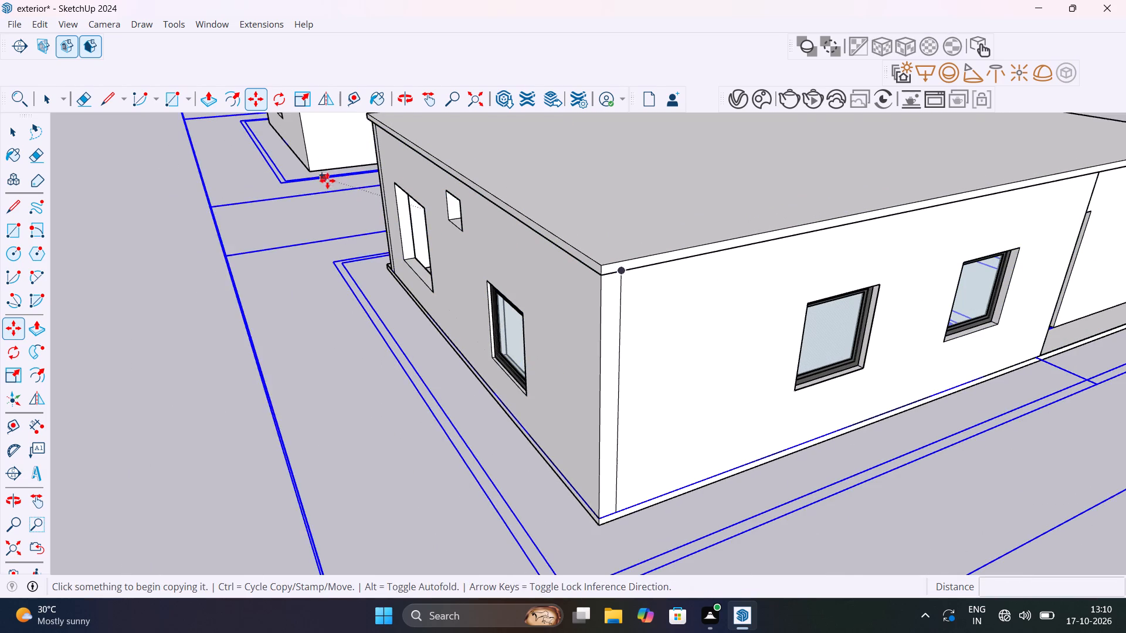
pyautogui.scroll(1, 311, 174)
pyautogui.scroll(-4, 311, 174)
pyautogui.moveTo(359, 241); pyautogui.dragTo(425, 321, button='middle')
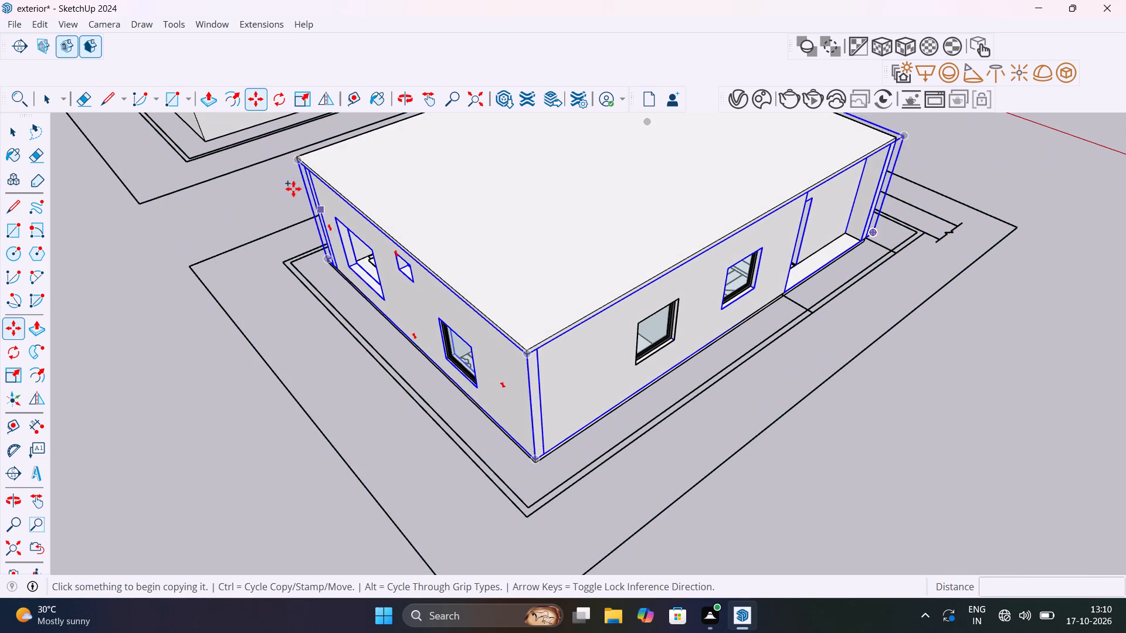
# Group all the connected wall geometry of the balcony floor model standing beside the ground floor.
pyautogui.press('space')
pyautogui.scroll(-6, 230, 188)
pyautogui.keyDown('shift'); pyautogui.moveTo(257, 199); pyautogui.dragTo(382, 331, button='middle'); pyautogui.keyUp('shift')
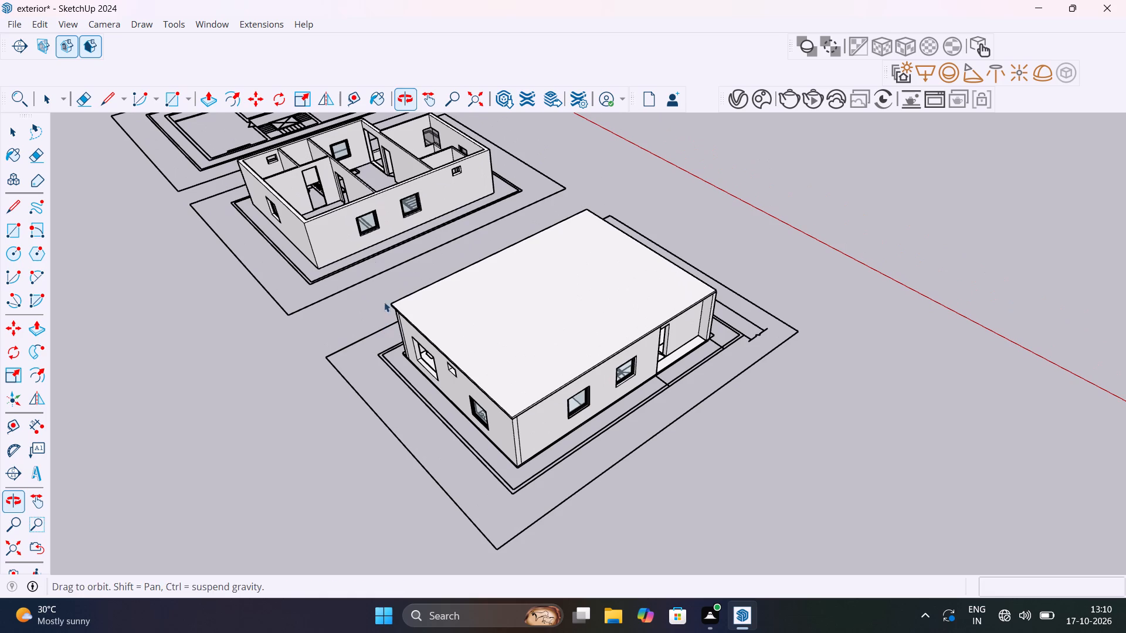
pyautogui.click(346, 230)
pyautogui.tripleClick(346, 229)
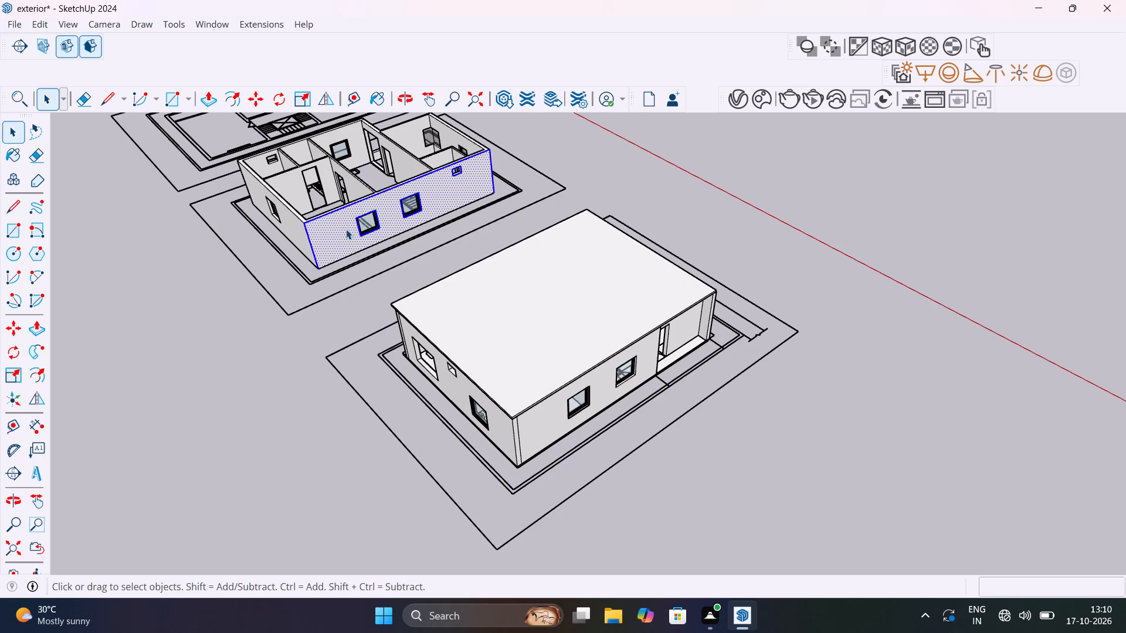
pyautogui.doubleClick(346, 229)
pyautogui.rightClick(346, 229)
pyautogui.click(389, 140)
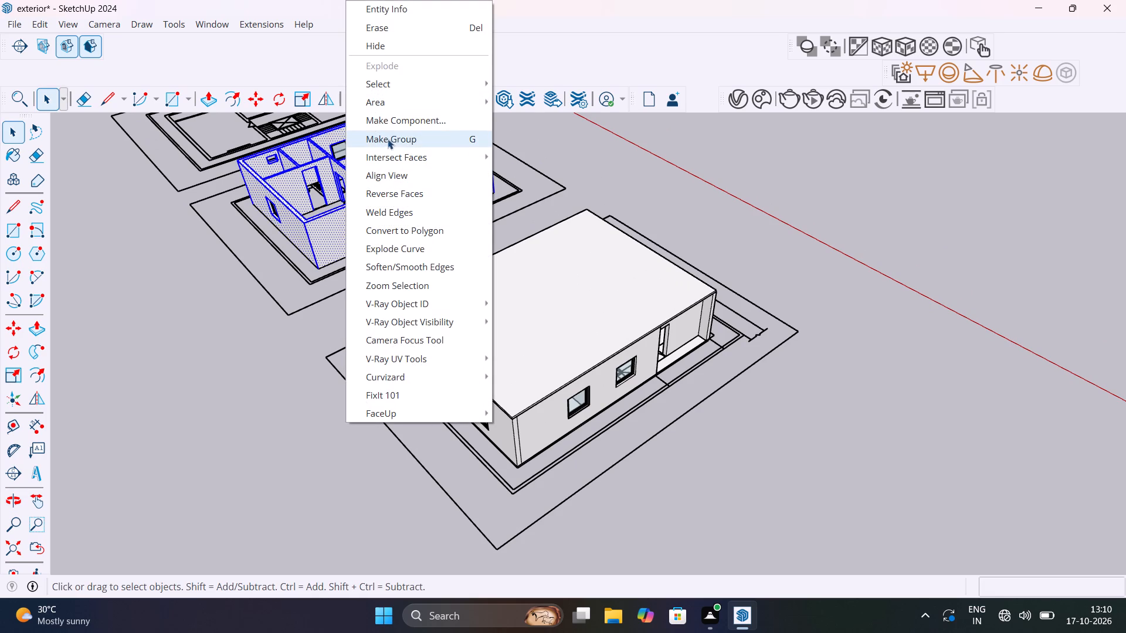
pyautogui.click(590, 155)
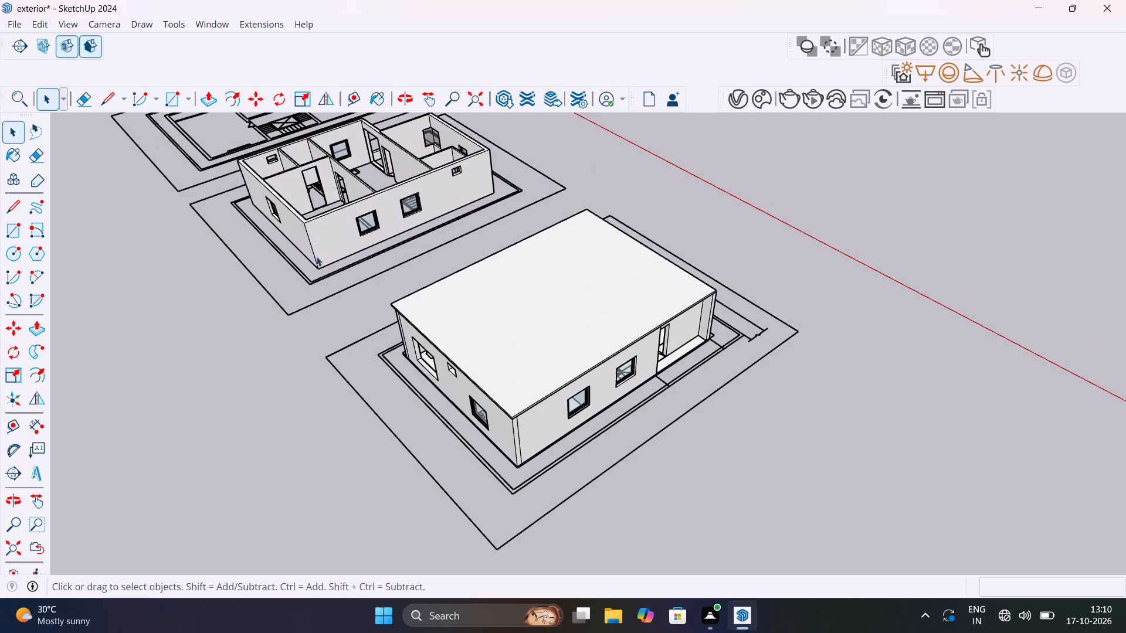
# Copy the balcony floor's wall group about 61' from its bottom corner onto the matching corner of the ground floor's top slab.
pyautogui.click(308, 253)
pyautogui.press('m')
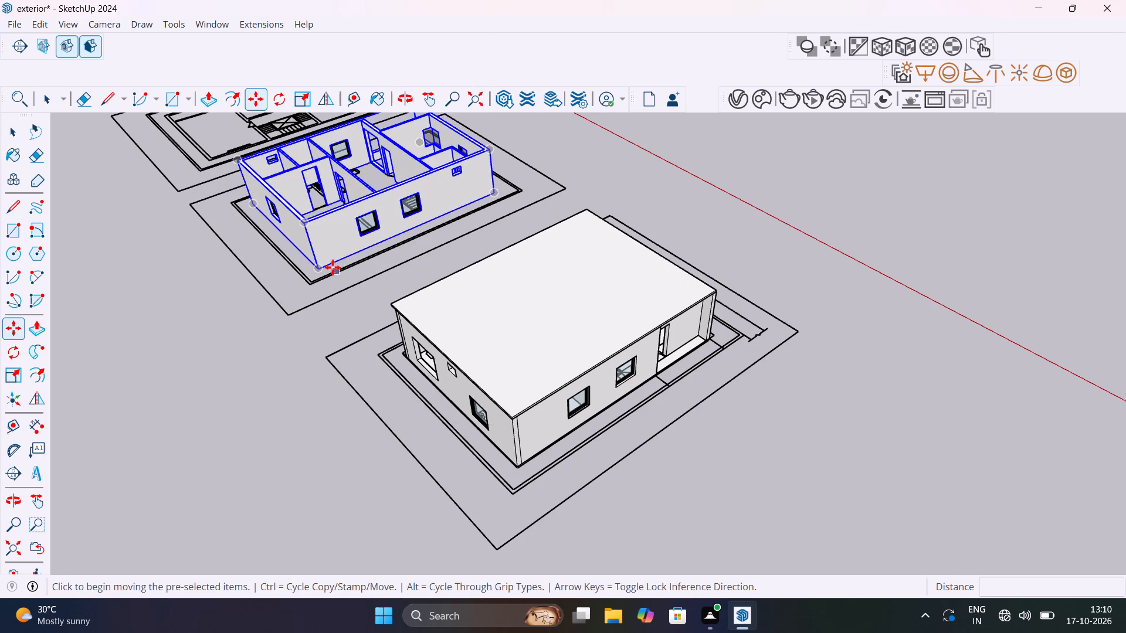
pyautogui.click(317, 270)
pyautogui.scroll(-4, 459, 316)
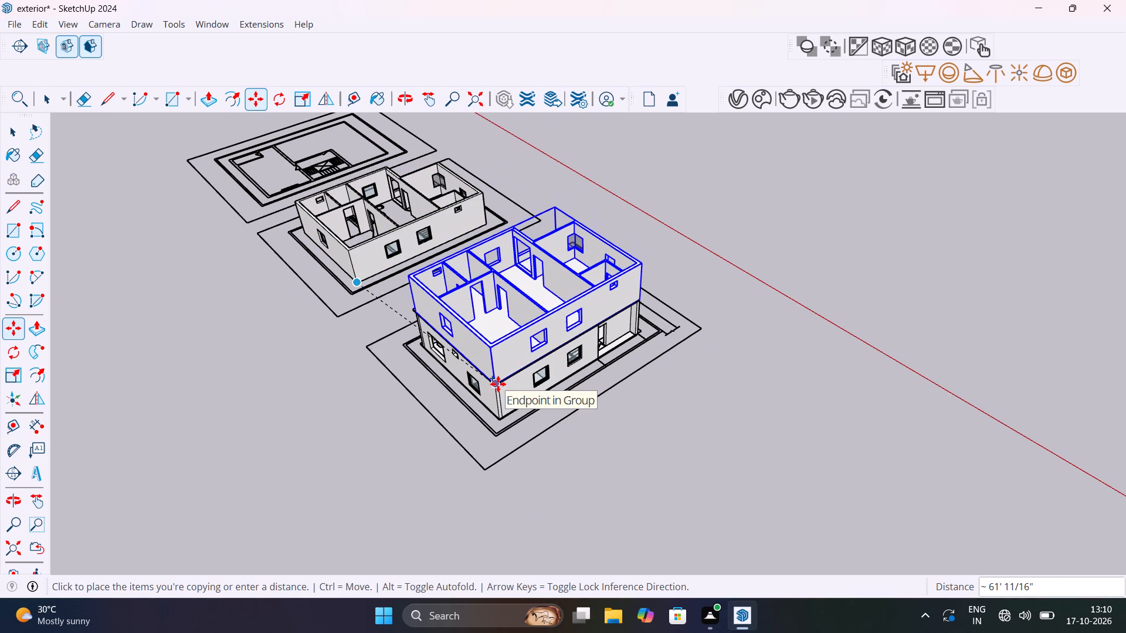
pyautogui.click(498, 384)
pyautogui.press('space')
pyautogui.click(729, 299)
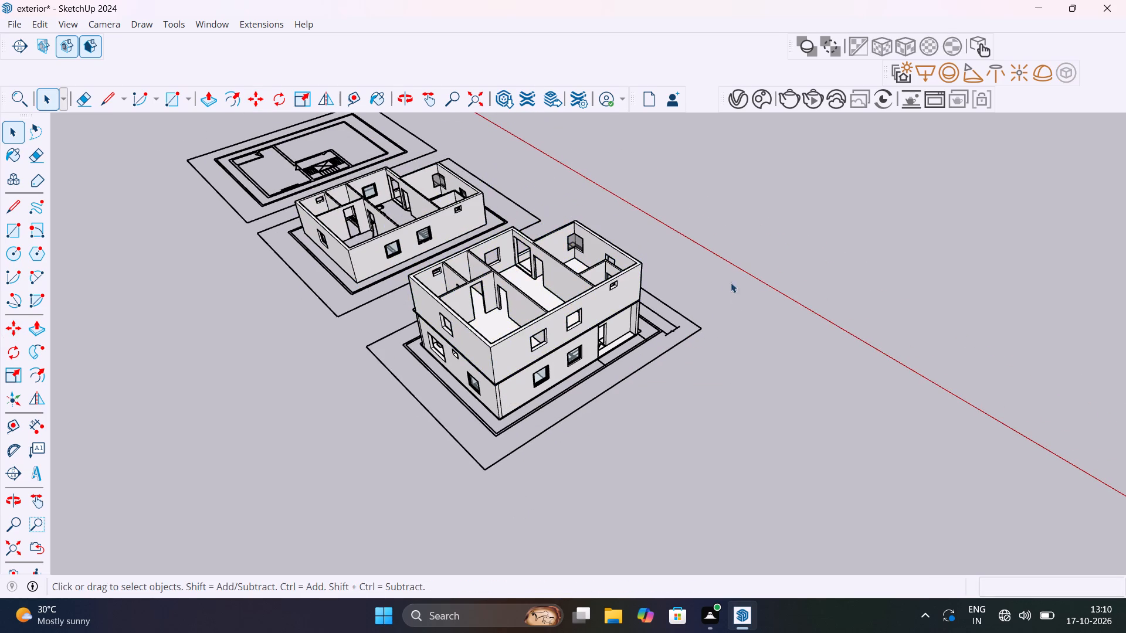
# Examine the stacked two-storey house from the front and side, including how the balcony sits over the car porch.
pyautogui.moveTo(731, 283); pyautogui.dragTo(113, 271, button='middle')
pyautogui.scroll(3, 685, 305)
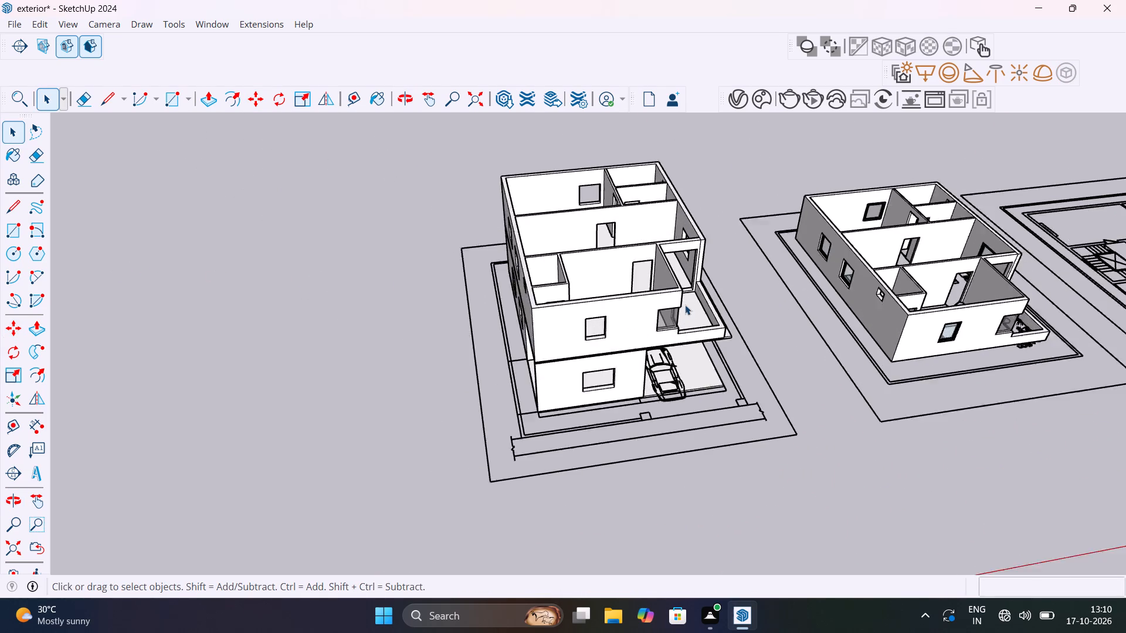
pyautogui.scroll(2, 685, 305)
pyautogui.keyDown('shift'); pyautogui.moveTo(718, 305); pyautogui.dragTo(494, 200, button='middle'); pyautogui.keyUp('shift')
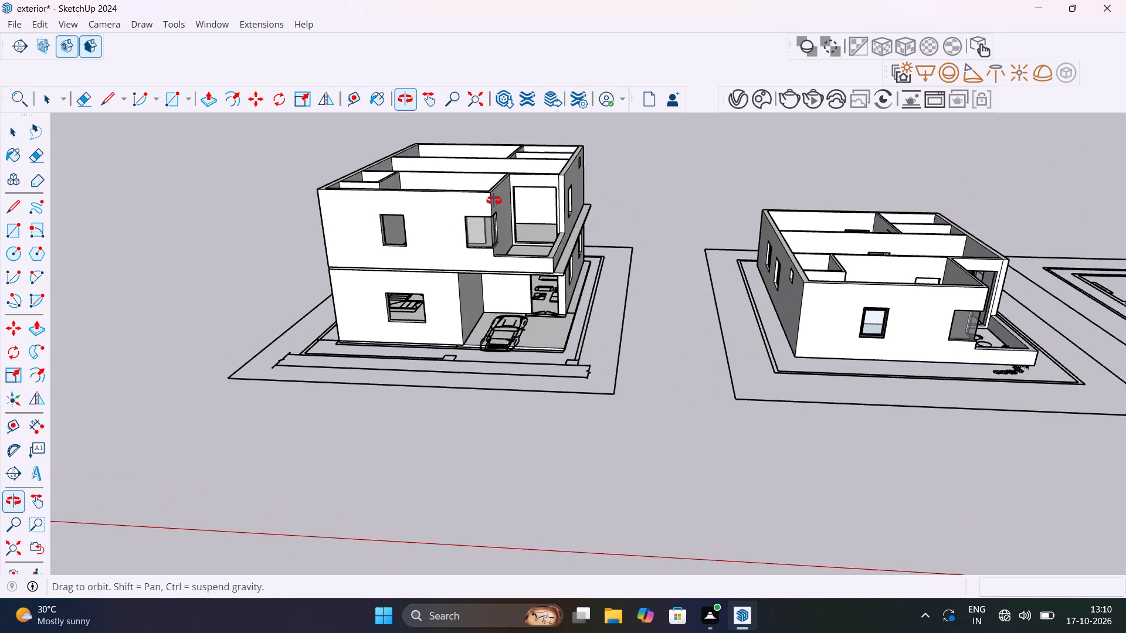
pyautogui.keyDown('shift'); pyautogui.moveTo(494, 200); pyautogui.dragTo(504, 346, button='middle'); pyautogui.keyUp('shift')
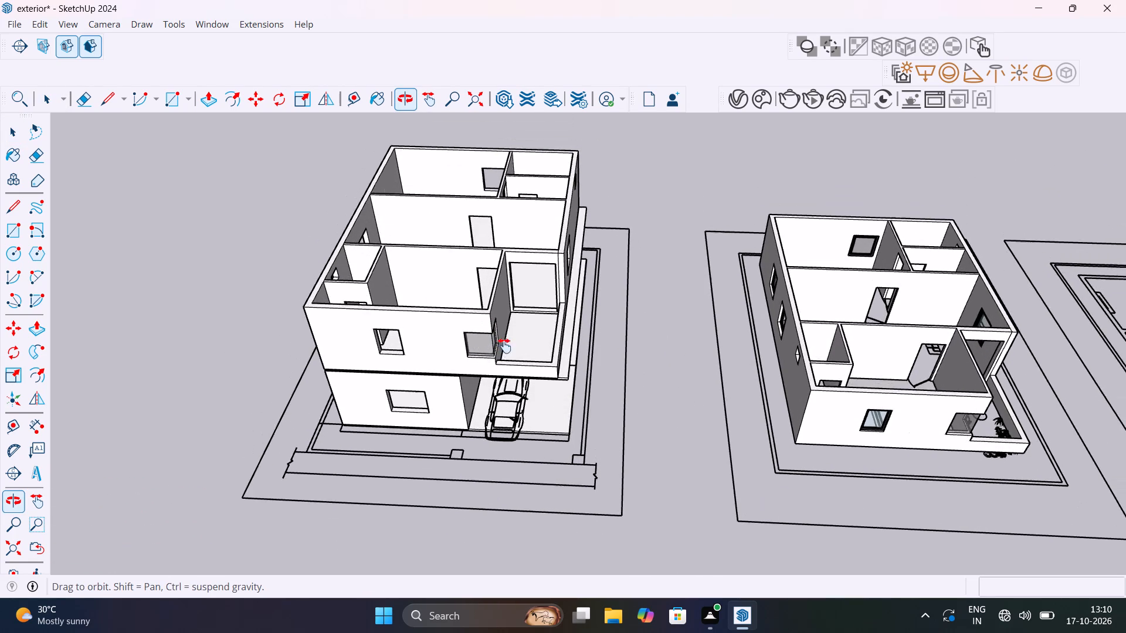
pyautogui.keyDown('shift'); pyautogui.moveTo(504, 346); pyautogui.dragTo(378, 287, button='middle'); pyautogui.keyUp('shift')
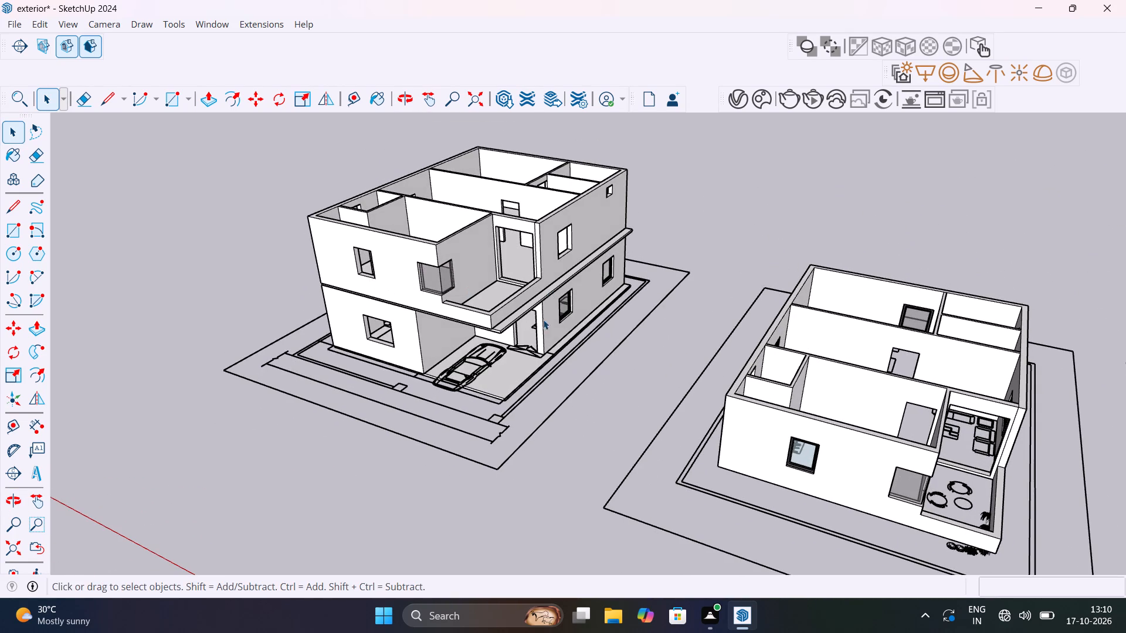
pyautogui.scroll(5, 517, 390)
pyautogui.scroll(-7, 538, 371)
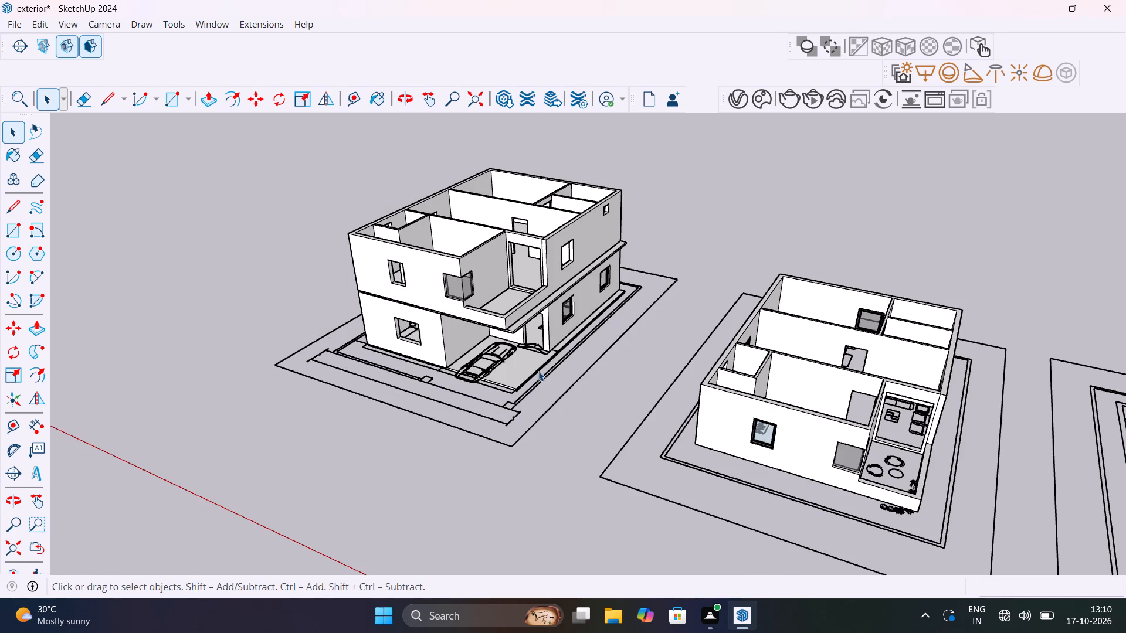
pyautogui.scroll(-7, 538, 371)
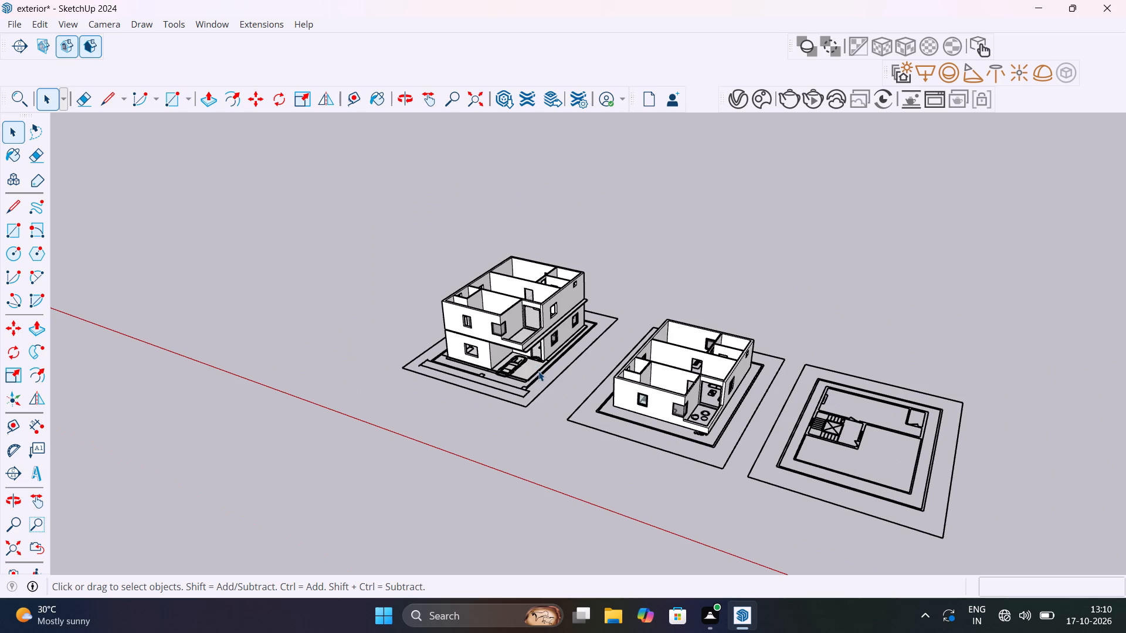
# Copy the ground floor's base slab straight up by 20' 8" from its lower corner onto the top of the upper-floor walls.
pyautogui.scroll(16, 519, 373)
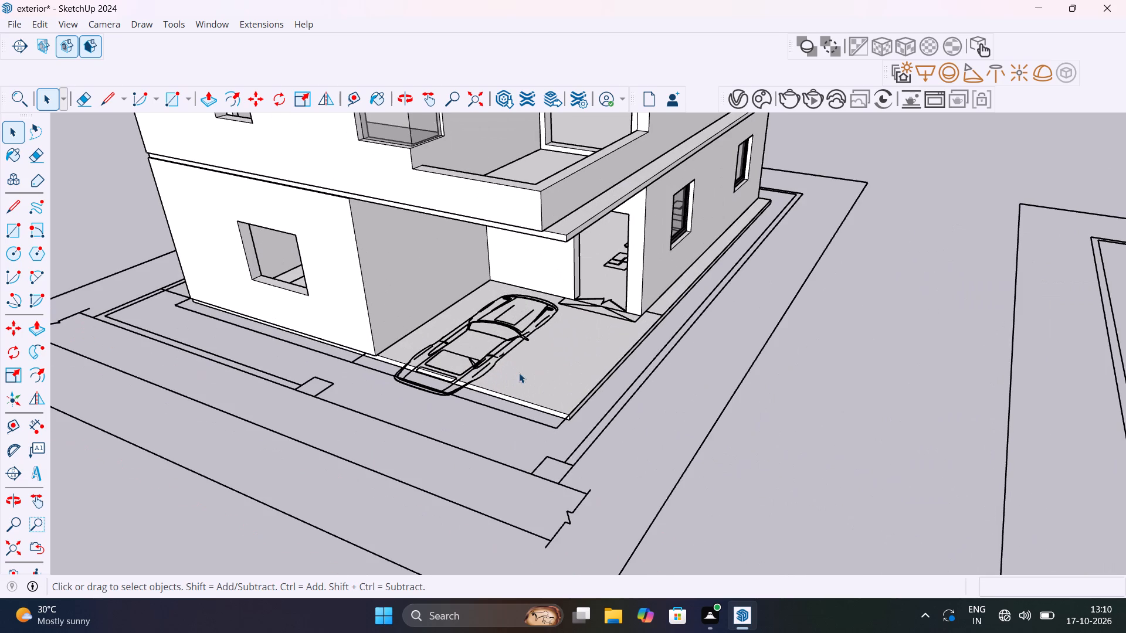
pyautogui.click(530, 400)
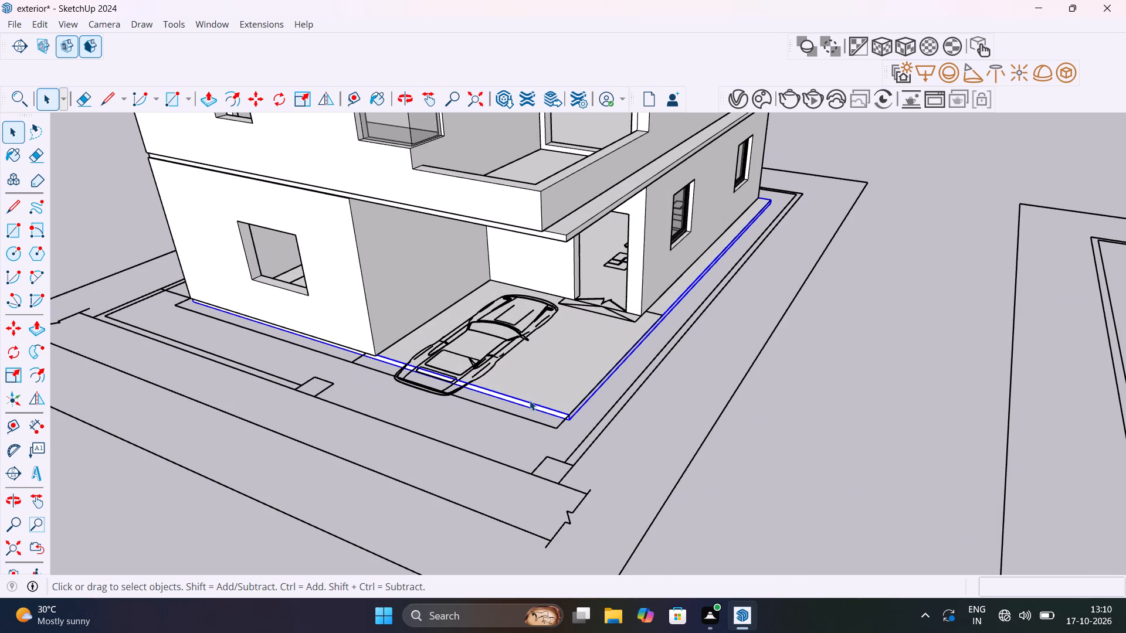
pyautogui.moveTo(361, 336); pyautogui.dragTo(541, 344, button='middle')
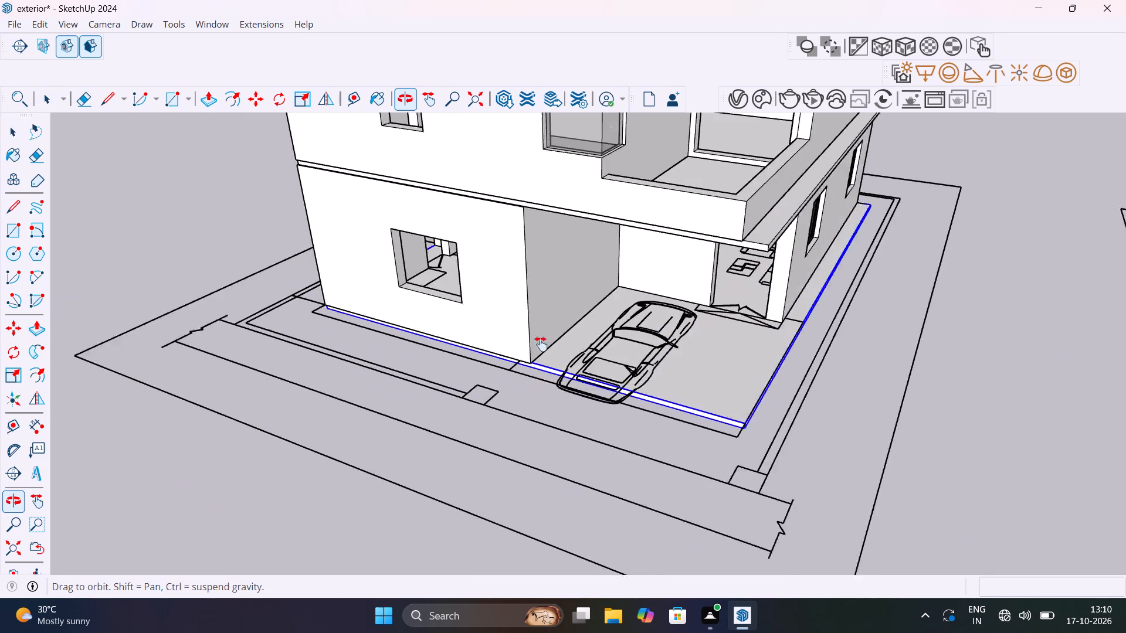
pyautogui.moveTo(541, 344); pyautogui.dragTo(897, 343, button='middle')
pyautogui.scroll(5, 663, 360)
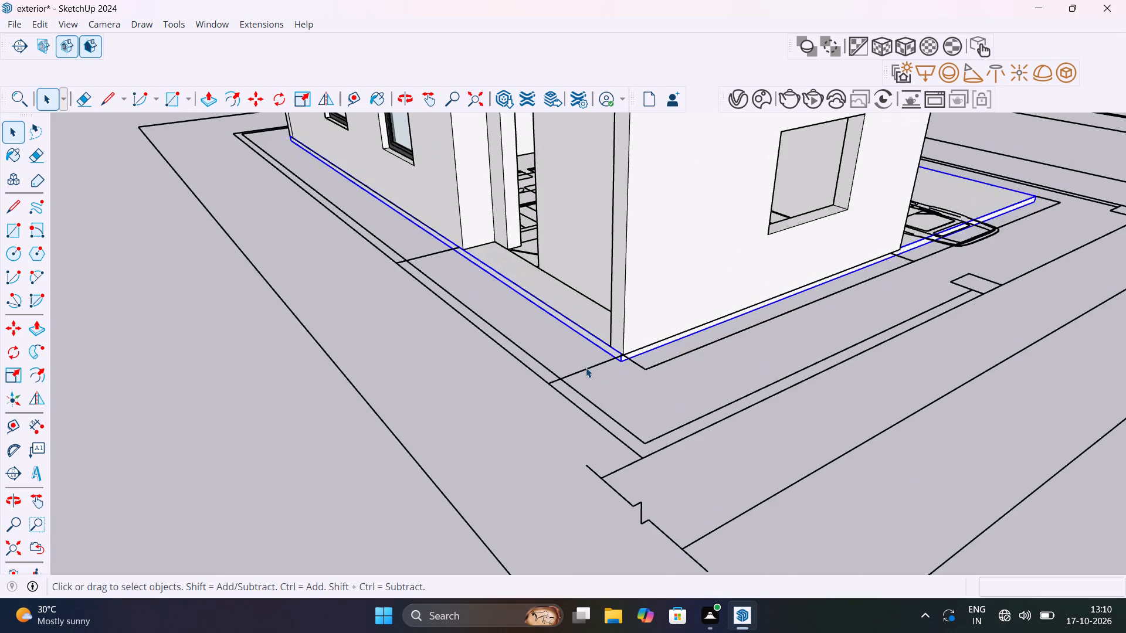
pyautogui.scroll(9, 586, 367)
pyautogui.press('m')
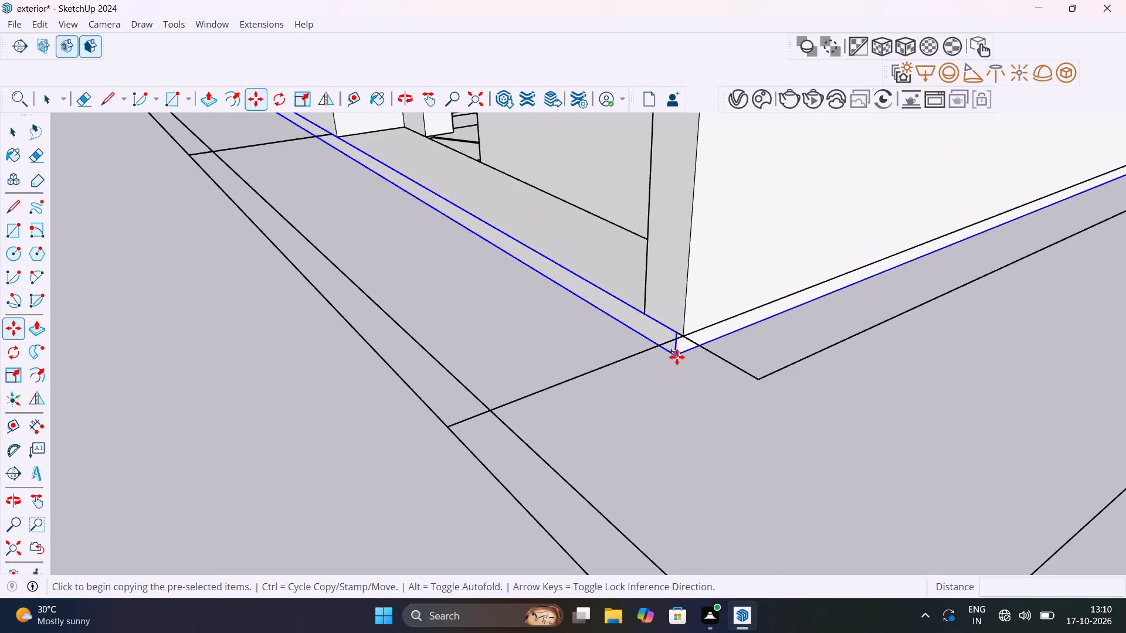
pyautogui.click(677, 356)
pyautogui.scroll(-20, 696, 245)
pyautogui.scroll(-9, 696, 245)
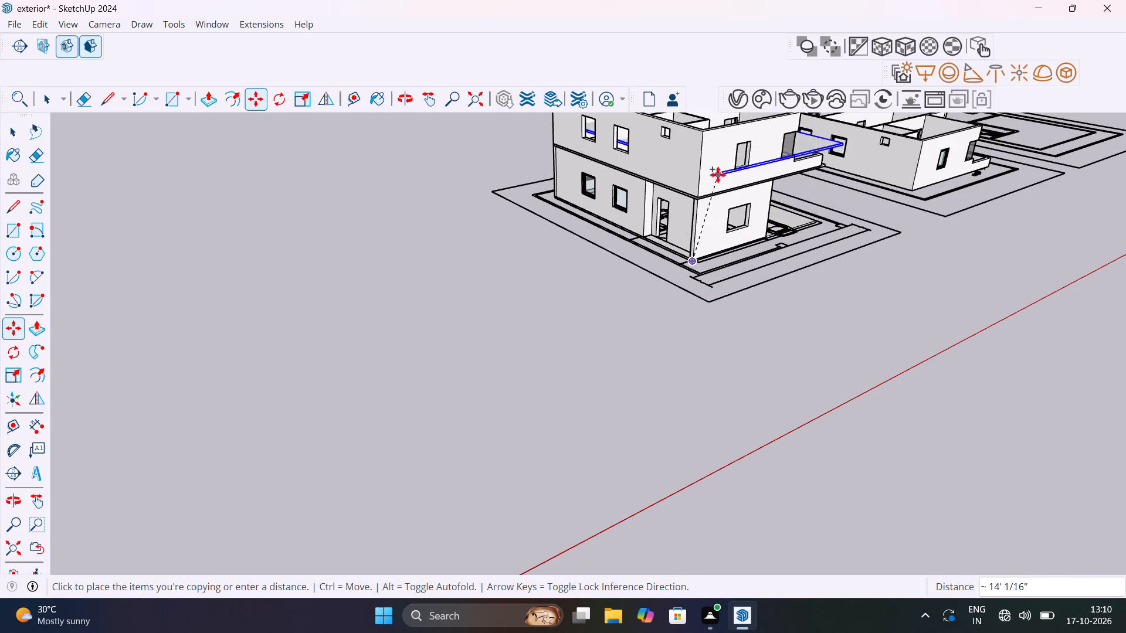
pyautogui.keyDown('shift'); pyautogui.moveTo(709, 155); pyautogui.dragTo(685, 360, button='middle'); pyautogui.keyUp('shift')
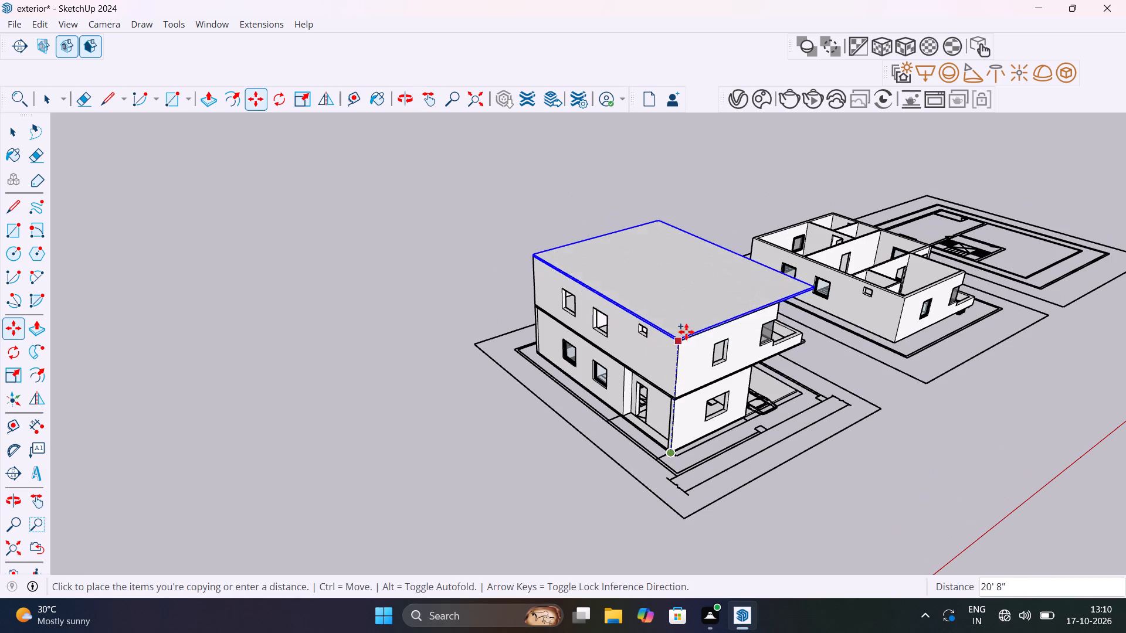
pyautogui.scroll(8, 686, 345)
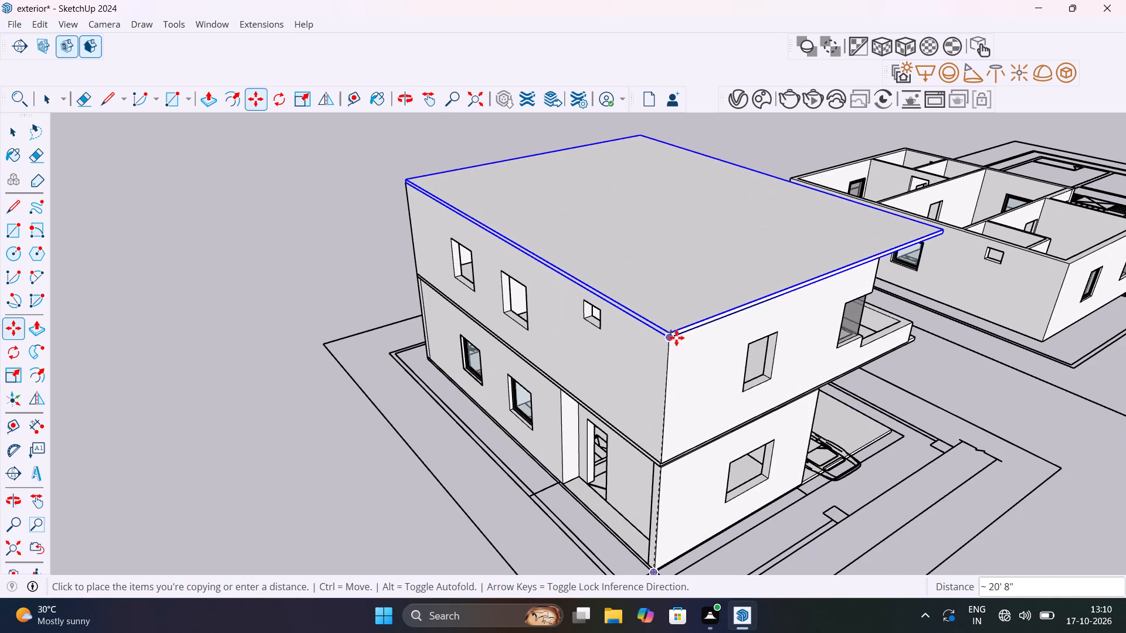
pyautogui.click(675, 338)
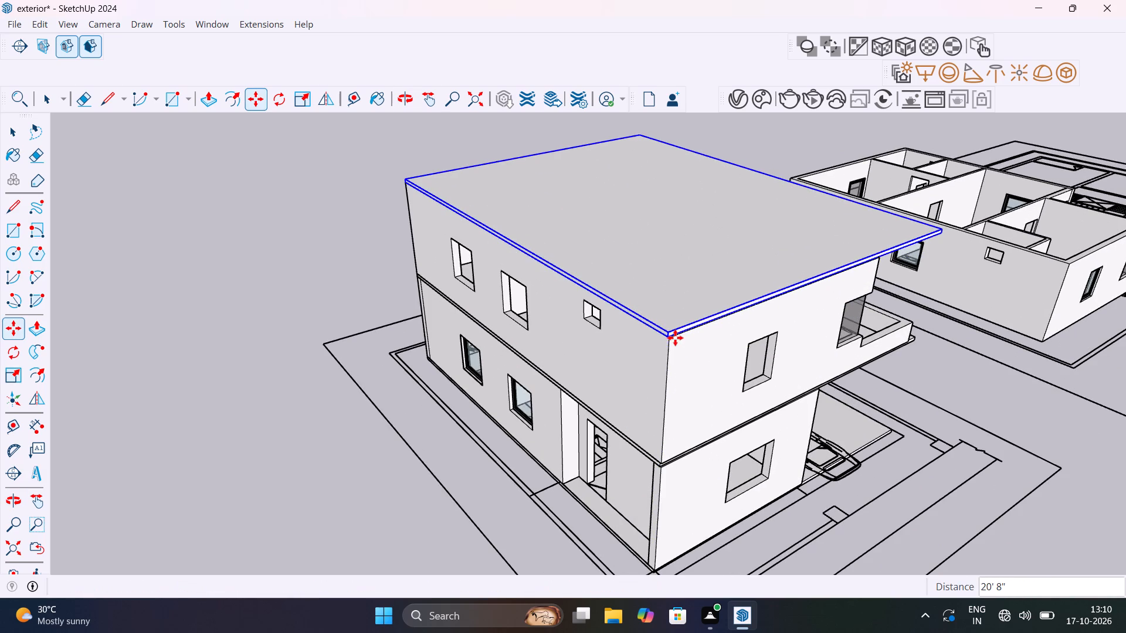
pyautogui.press('space')
pyautogui.click(292, 276)
# Examine the roofed house beside the other models and the remaining flat floor plan with its staircase and rooms.
pyautogui.scroll(-4, 416, 243)
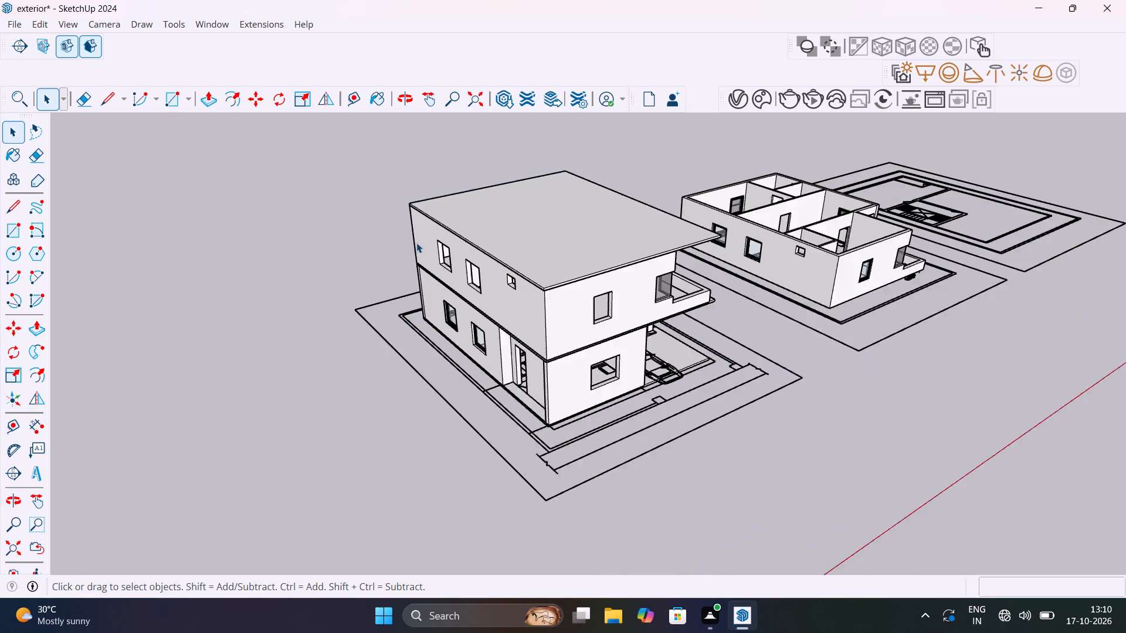
pyautogui.scroll(-2, 416, 243)
pyautogui.keyDown('shift'); pyautogui.moveTo(647, 284); pyautogui.dragTo(309, 273, button='middle'); pyautogui.keyUp('shift')
pyautogui.scroll(-5, 486, 252)
pyautogui.keyDown('shift'); pyautogui.moveTo(578, 266); pyautogui.dragTo(542, 212, button='middle'); pyautogui.keyUp('shift')
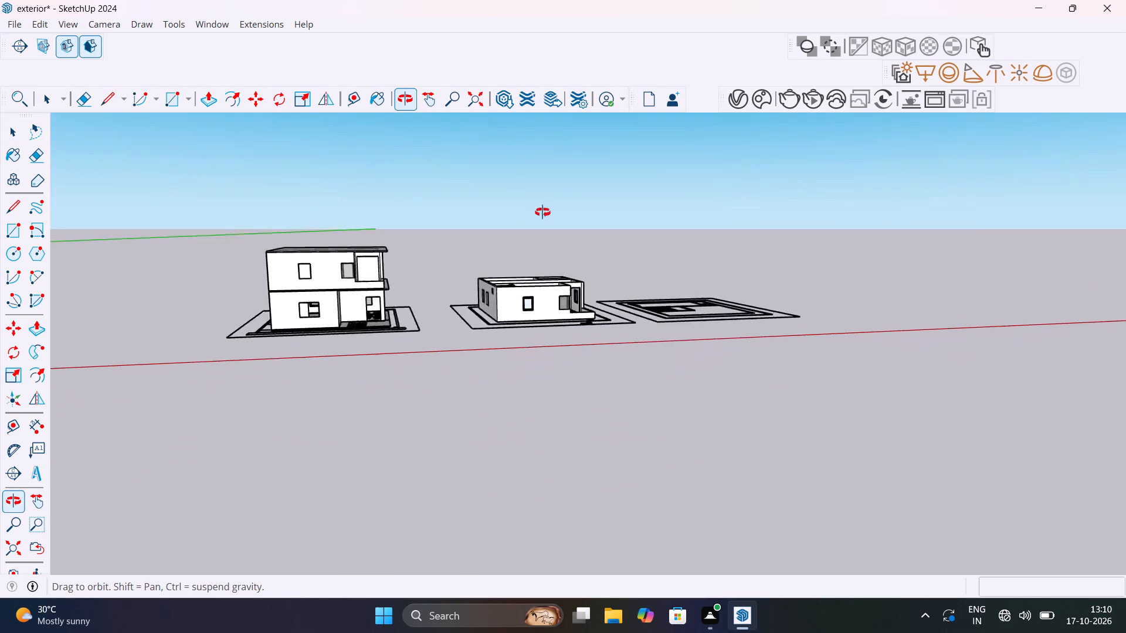
pyautogui.keyDown('shift'); pyautogui.moveTo(542, 212); pyautogui.dragTo(529, 328, button='middle'); pyautogui.keyUp('shift')
pyautogui.scroll(9, 691, 300)
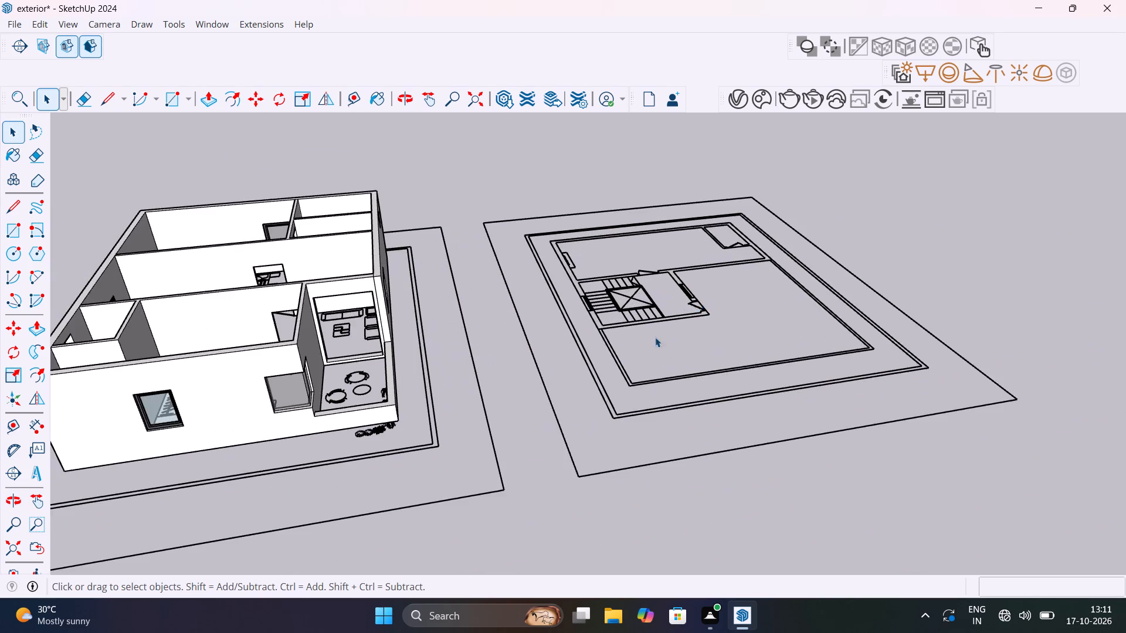
pyautogui.moveTo(652, 341); pyautogui.dragTo(464, 447, button='middle')
pyautogui.scroll(4, 541, 273)
pyautogui.keyDown('shift'); pyautogui.moveTo(547, 321); pyautogui.dragTo(538, 418, button='middle'); pyautogui.keyUp('shift')
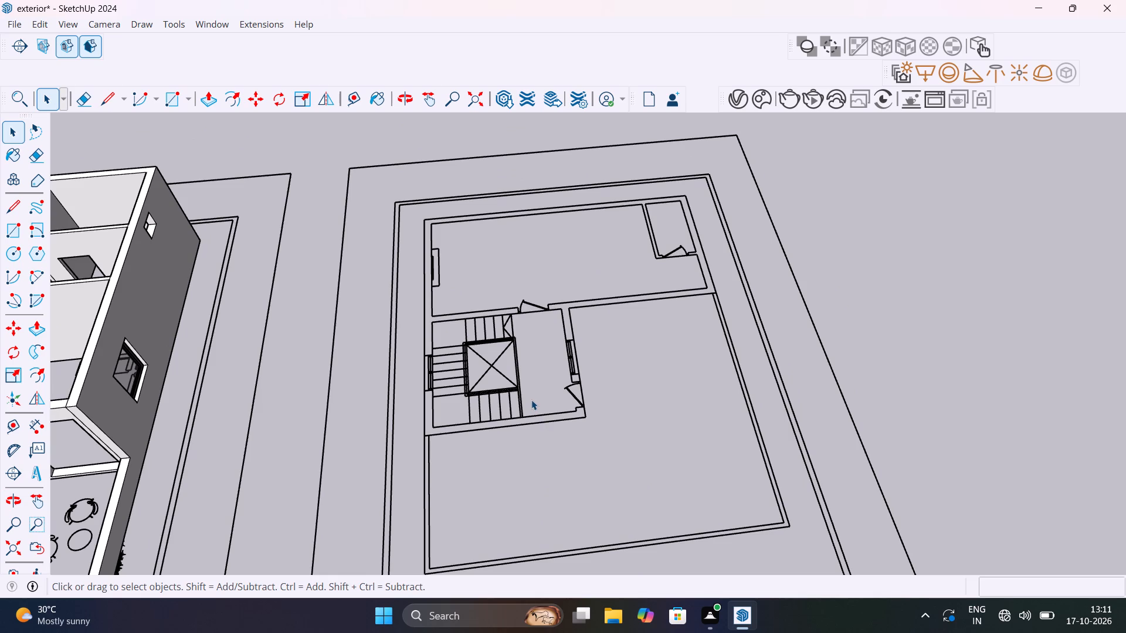
pyautogui.scroll(-8, 531, 399)
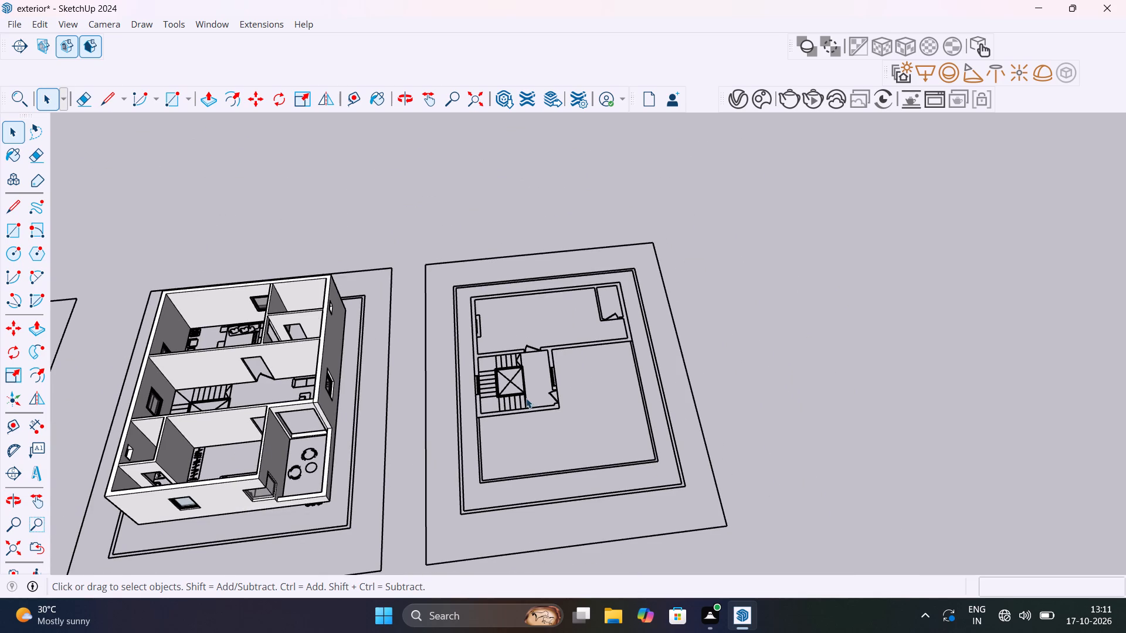
# Draw a 29' 3" by 39' 9" rectangle over the remaining floor plan, between opposite outer wall corners.
pyautogui.scroll(5, 485, 336)
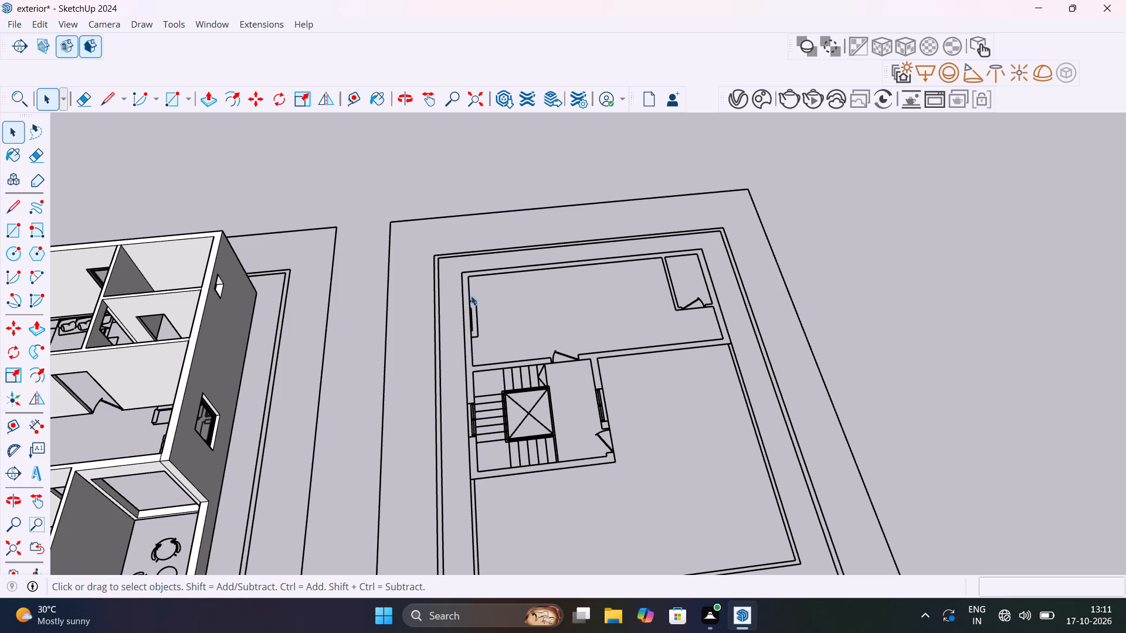
pyautogui.press('r')
pyautogui.click(463, 269)
pyautogui.scroll(-7, 653, 379)
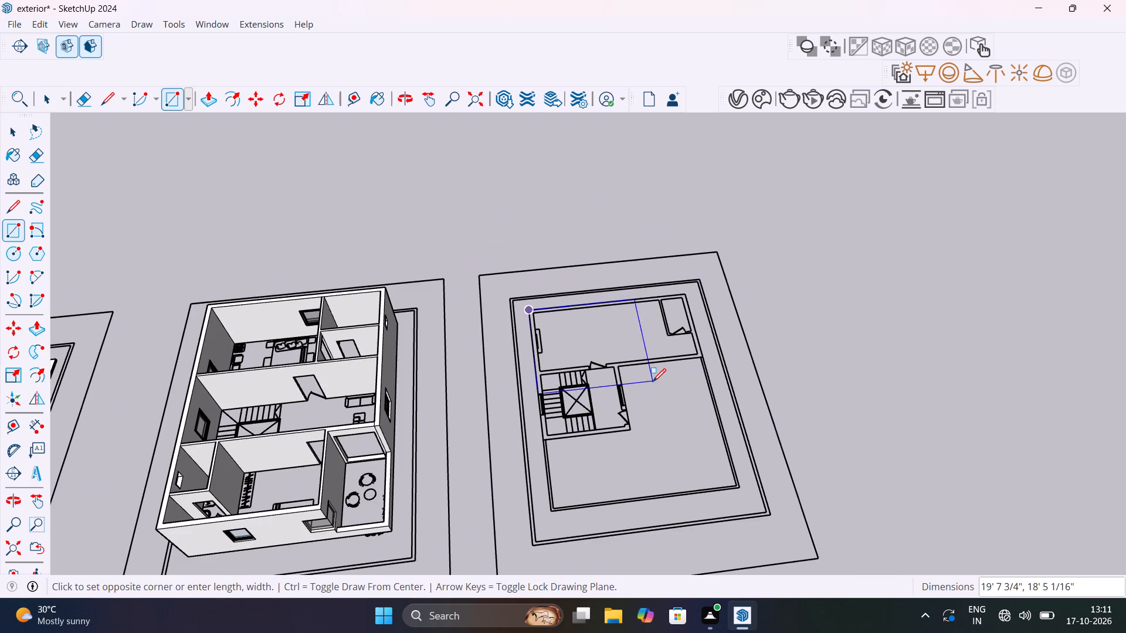
pyautogui.scroll(7, 739, 486)
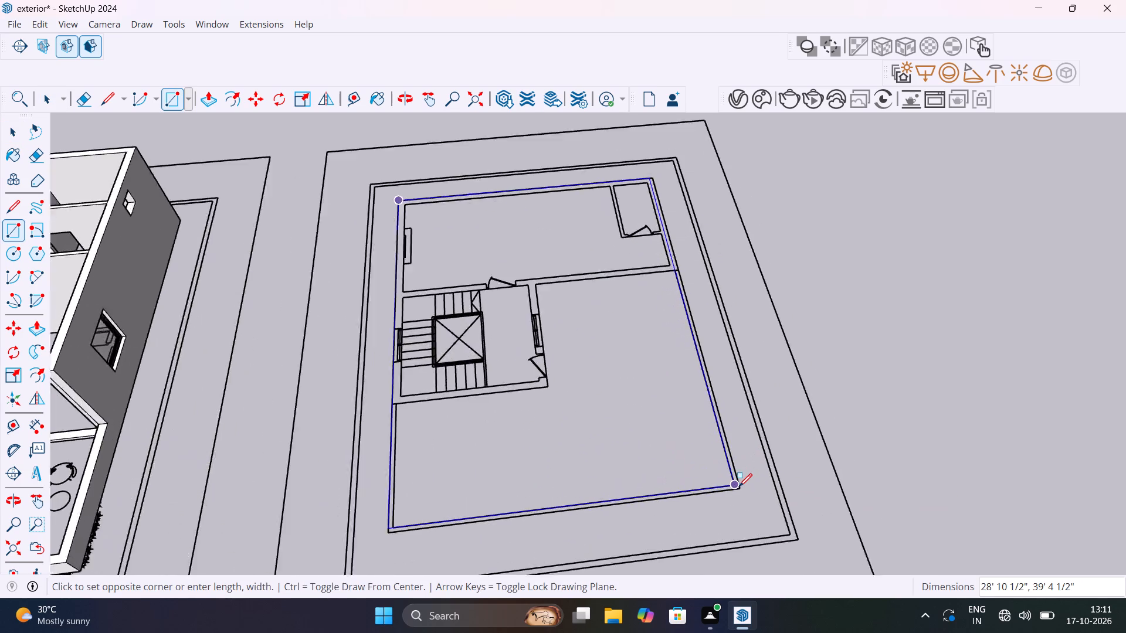
pyautogui.scroll(3, 739, 486)
pyautogui.click(741, 492)
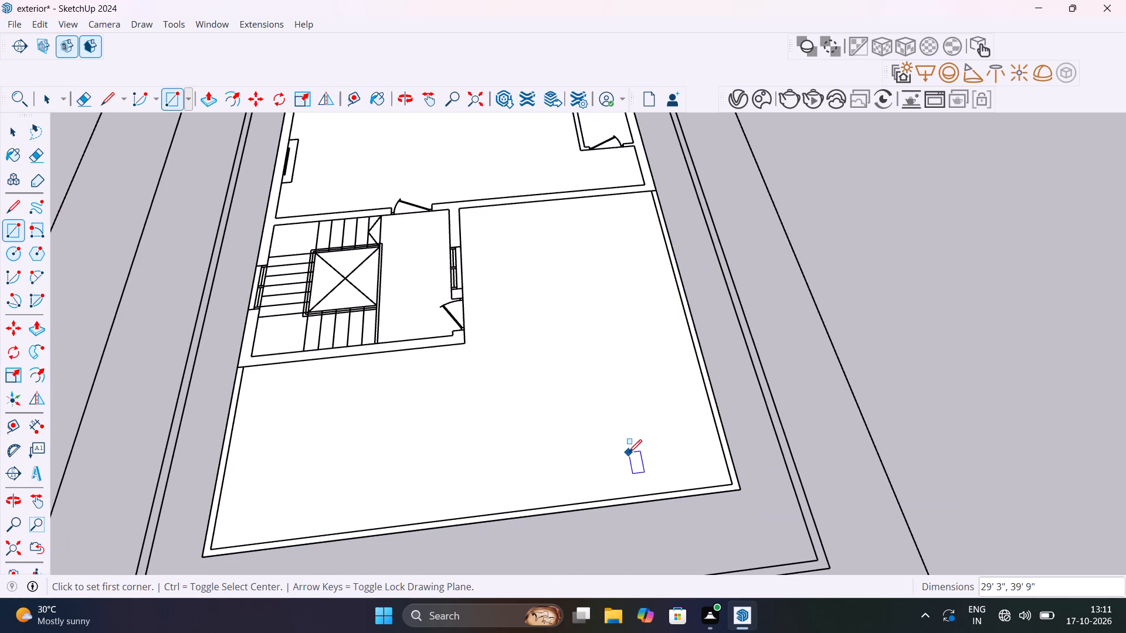
pyautogui.press('space')
# Offset the outline of the top-floor face inward by 9" to form the outer wall band.
pyautogui.click(573, 428)
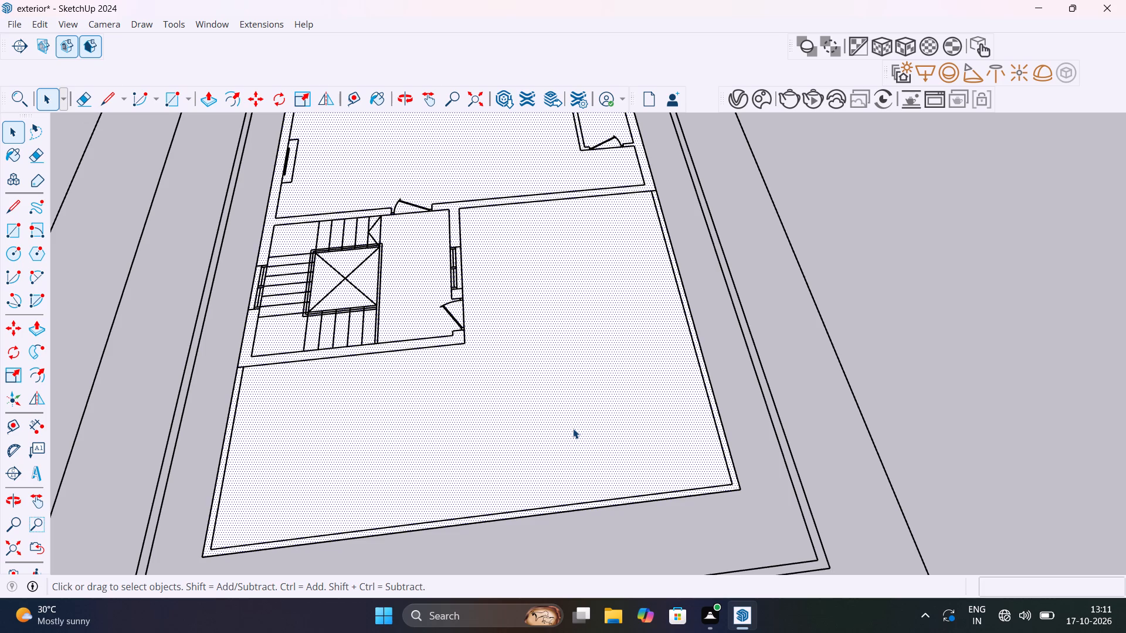
pyautogui.scroll(-6, 573, 428)
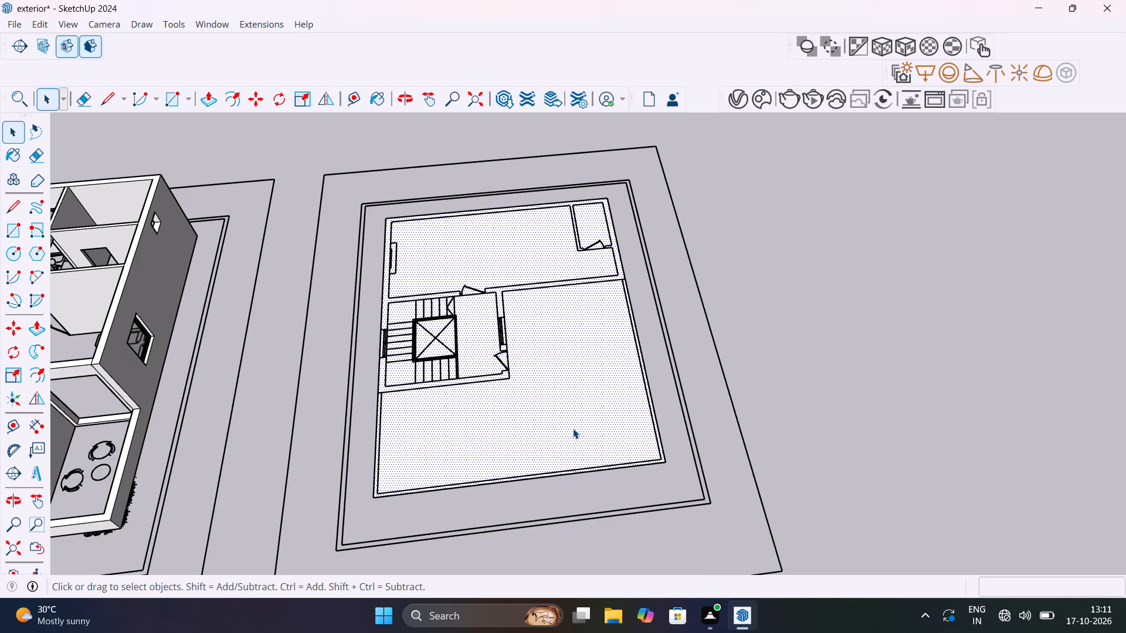
pyautogui.press('f')
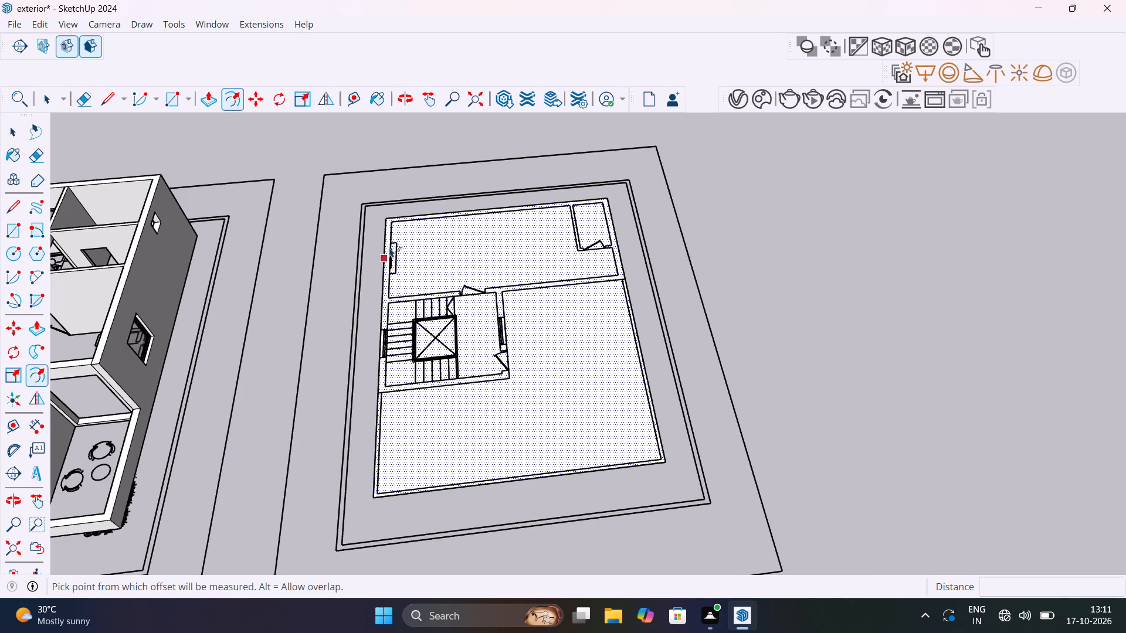
pyautogui.scroll(8, 389, 233)
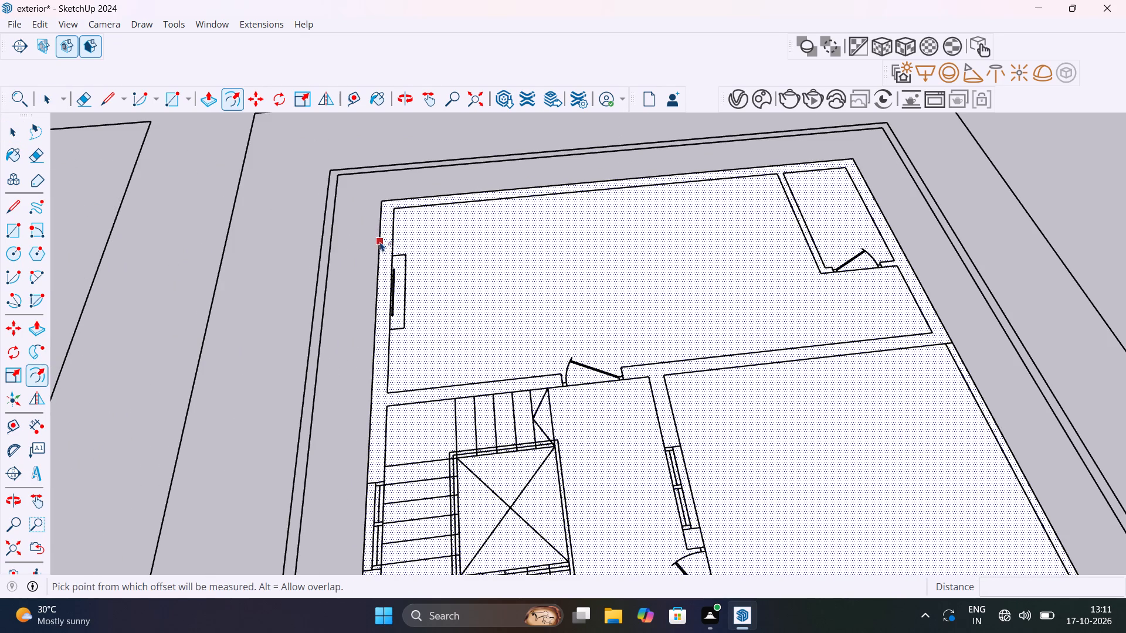
pyautogui.click(379, 241)
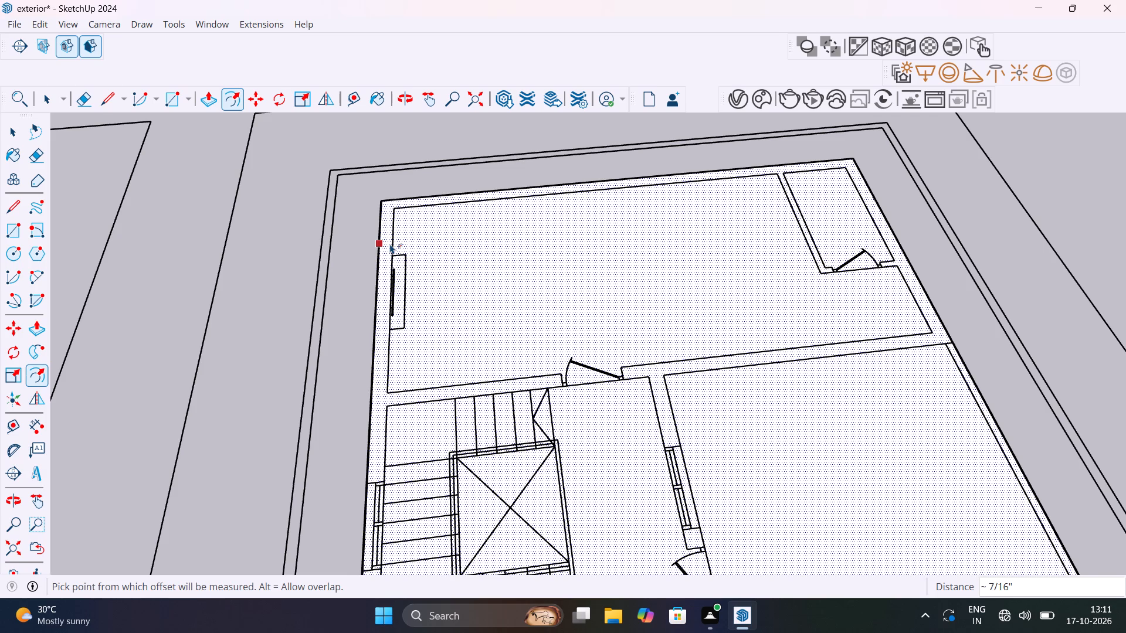
pyautogui.hotkey('ctrl', 'z')
pyautogui.moveTo(384, 243); pyautogui.dragTo(394, 246)
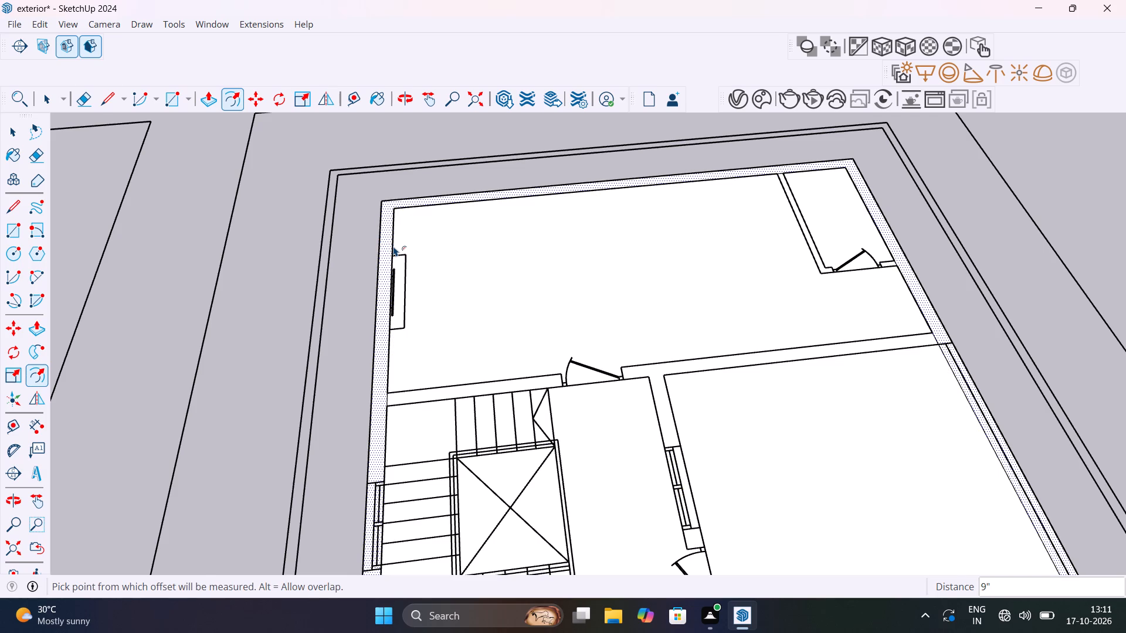
pyautogui.press('space')
# Delete the large inner face enclosed by the outer wall band, keeping only the wall strip.
pyautogui.scroll(-9, 394, 246)
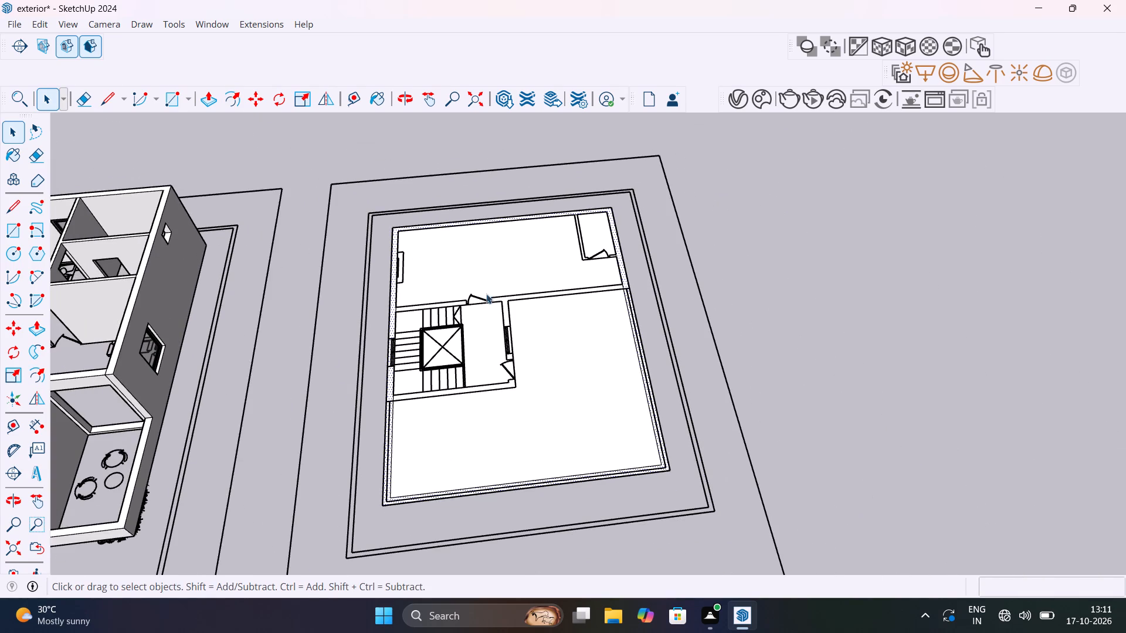
pyautogui.keyDown('shift'); pyautogui.moveTo(486, 293); pyautogui.dragTo(510, 298, button='middle'); pyautogui.keyUp('shift')
pyautogui.click(549, 265)
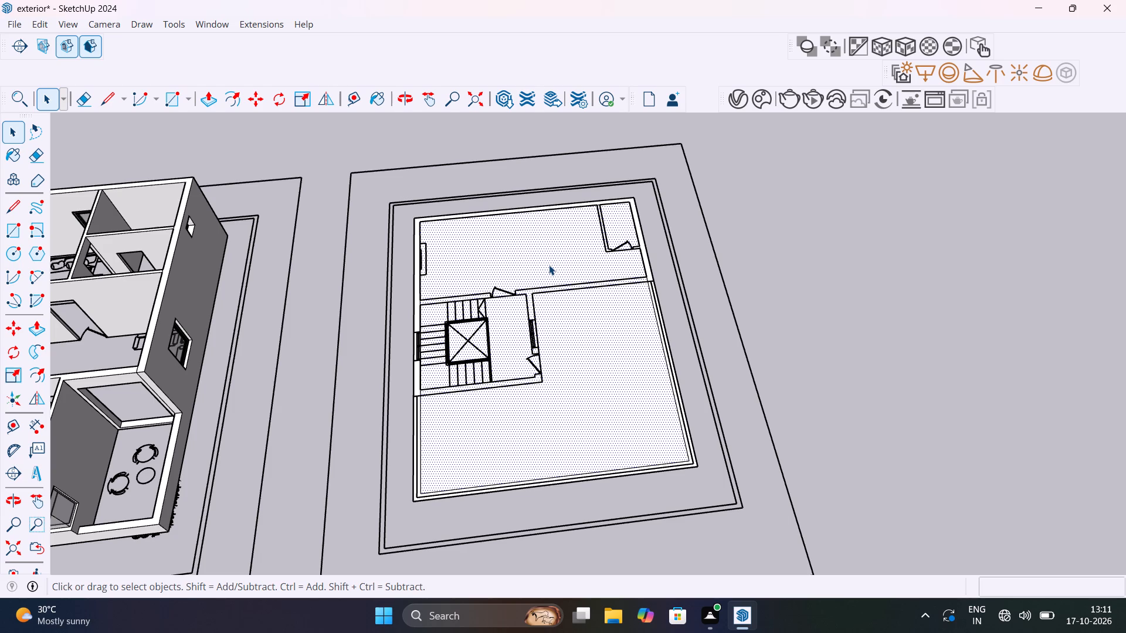
pyautogui.press('Delete')
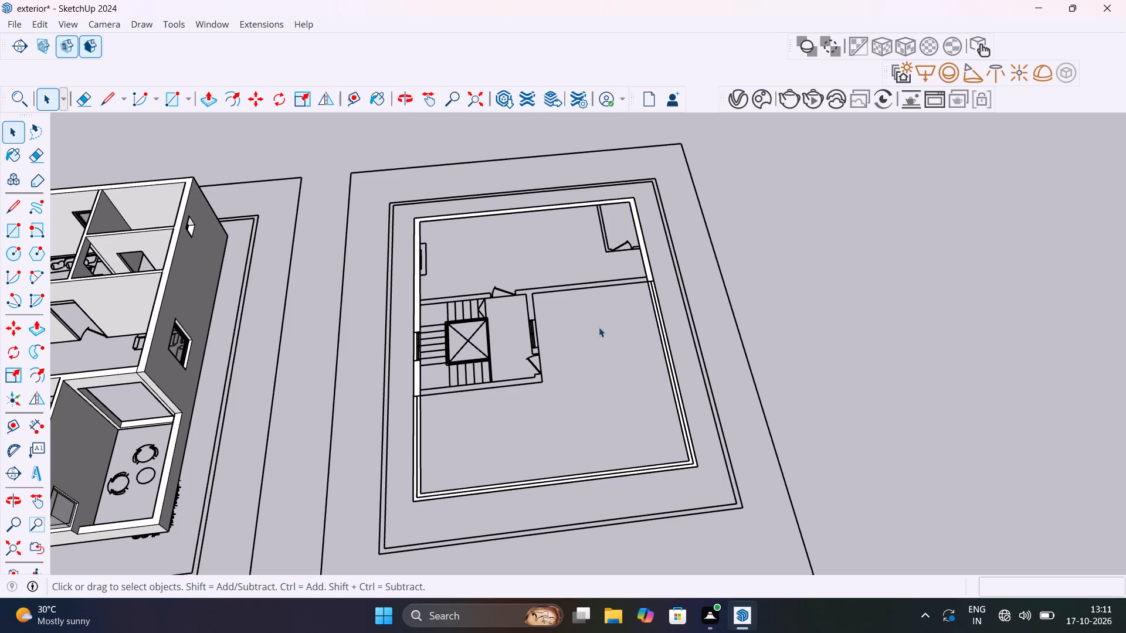
# Draw two 12' 9" by 9" rectangles over the staircase room's front wall and the side wall with the door and window.
pyautogui.scroll(5, 609, 334)
pyautogui.moveTo(620, 336); pyautogui.dragTo(586, 475, button='middle')
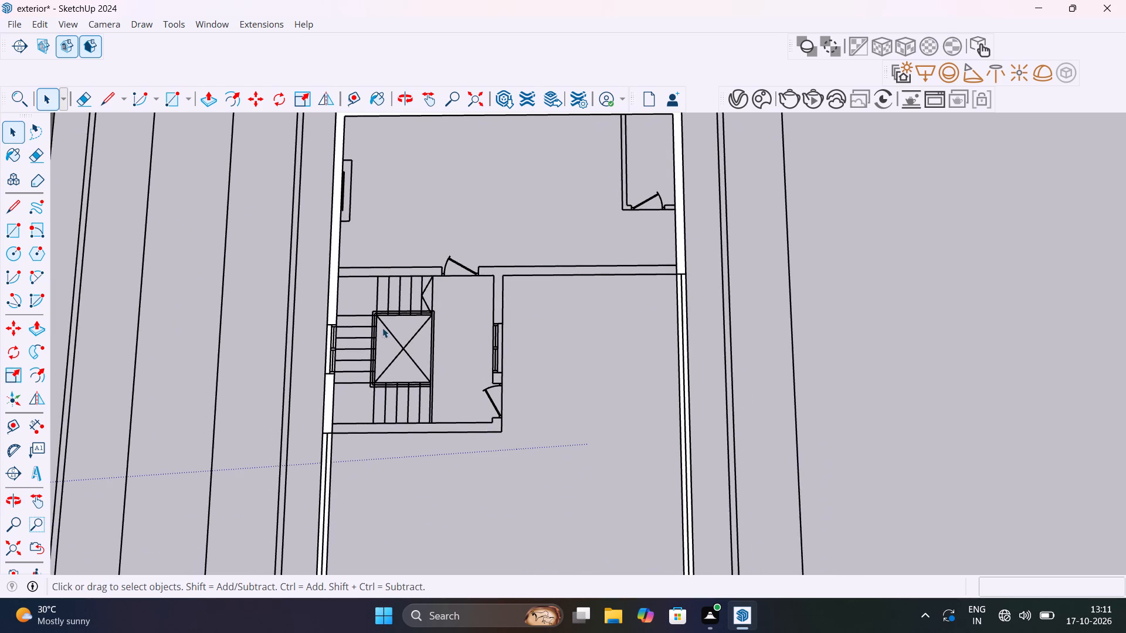
pyautogui.scroll(1, 384, 325)
pyautogui.keyDown('shift'); pyautogui.moveTo(385, 324); pyautogui.dragTo(382, 268, button='middle'); pyautogui.keyUp('shift')
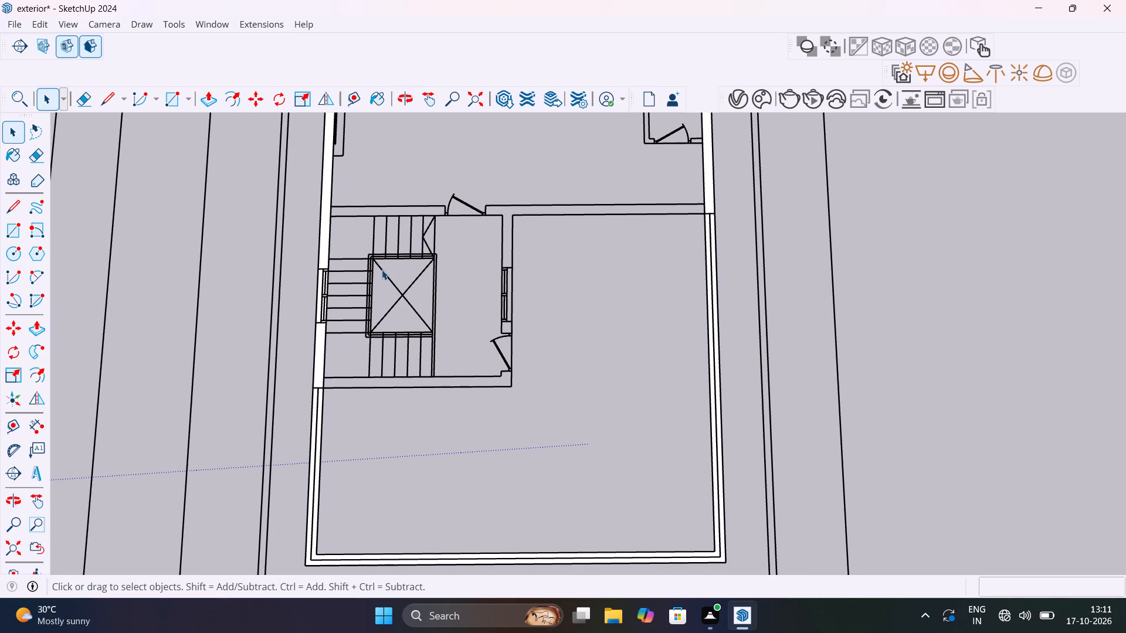
pyautogui.press('r')
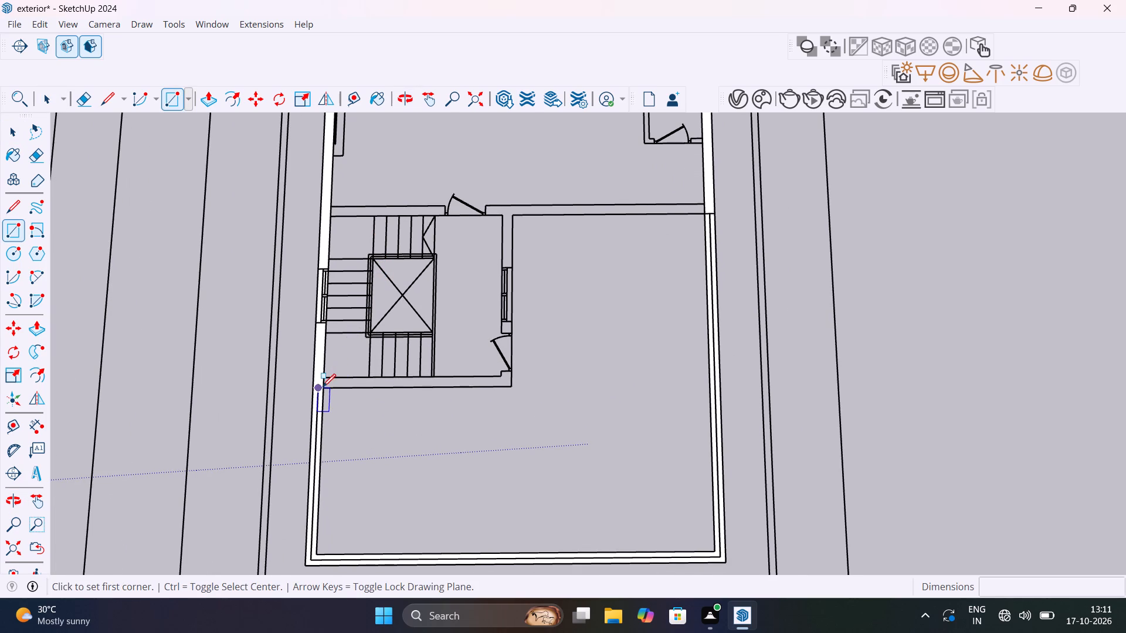
pyautogui.click(327, 390)
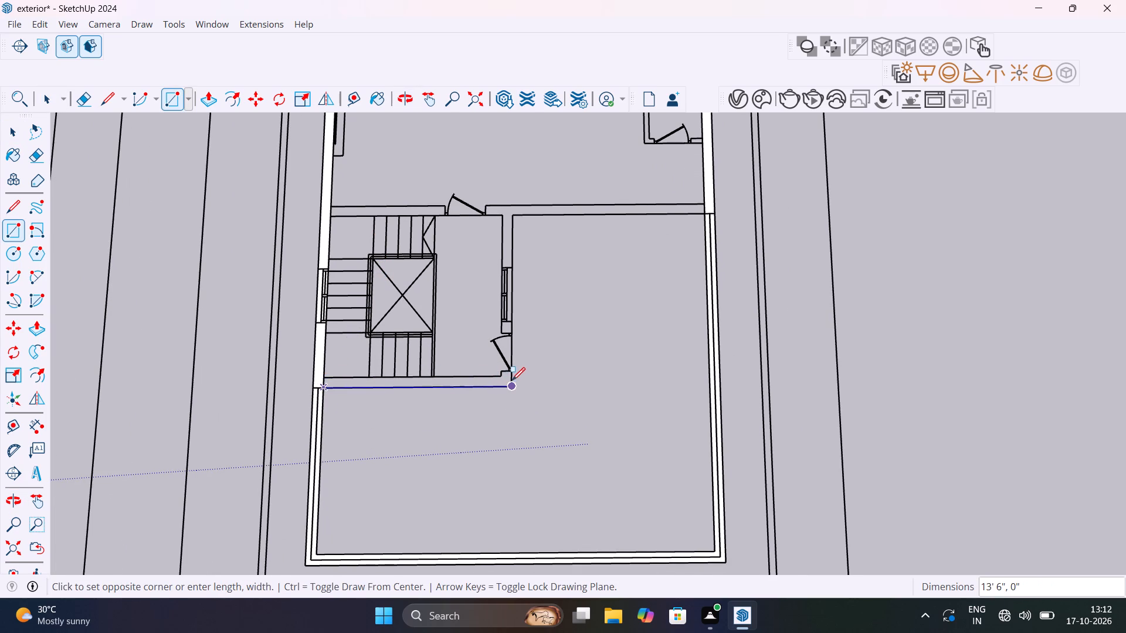
pyautogui.scroll(8, 508, 376)
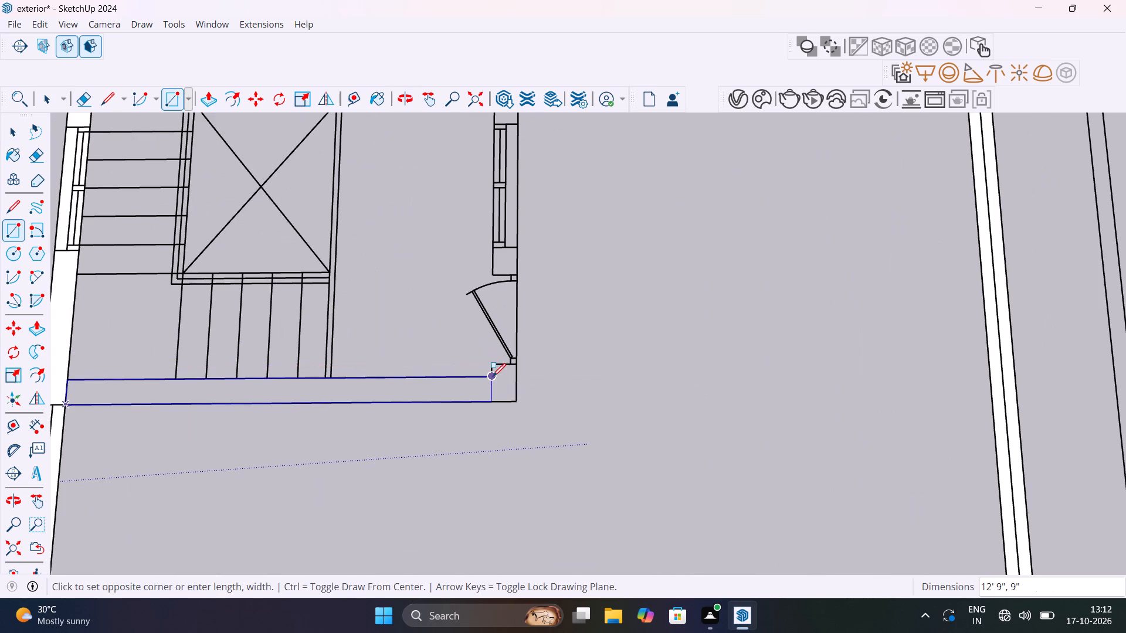
pyautogui.click(493, 377)
pyautogui.click(514, 399)
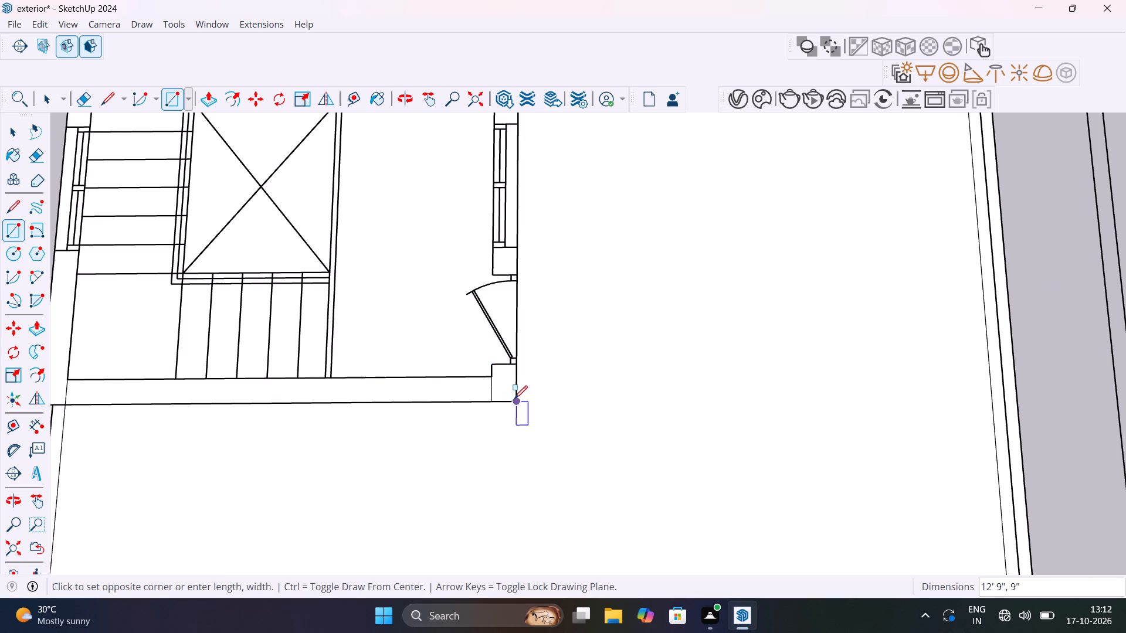
pyautogui.scroll(-7, 493, 305)
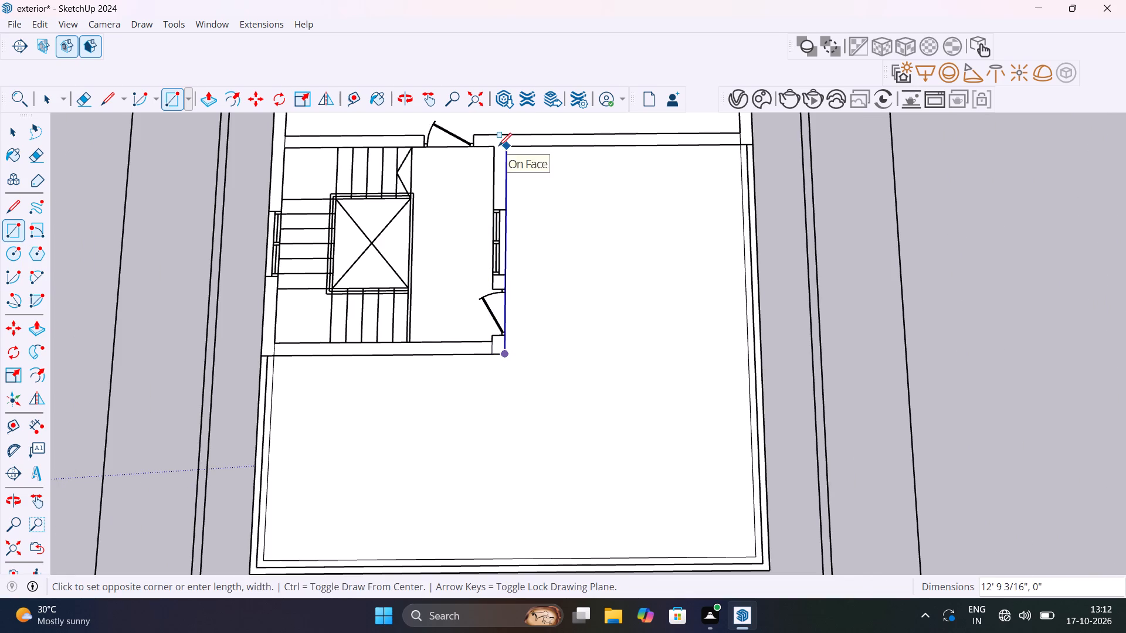
pyautogui.click(497, 145)
# Draw a 9" thick rectangle along the full cross wall between the staircase room and the large rear room.
pyautogui.keyDown('shift'); pyautogui.moveTo(515, 217); pyautogui.dragTo(518, 229, button='middle'); pyautogui.keyUp('shift')
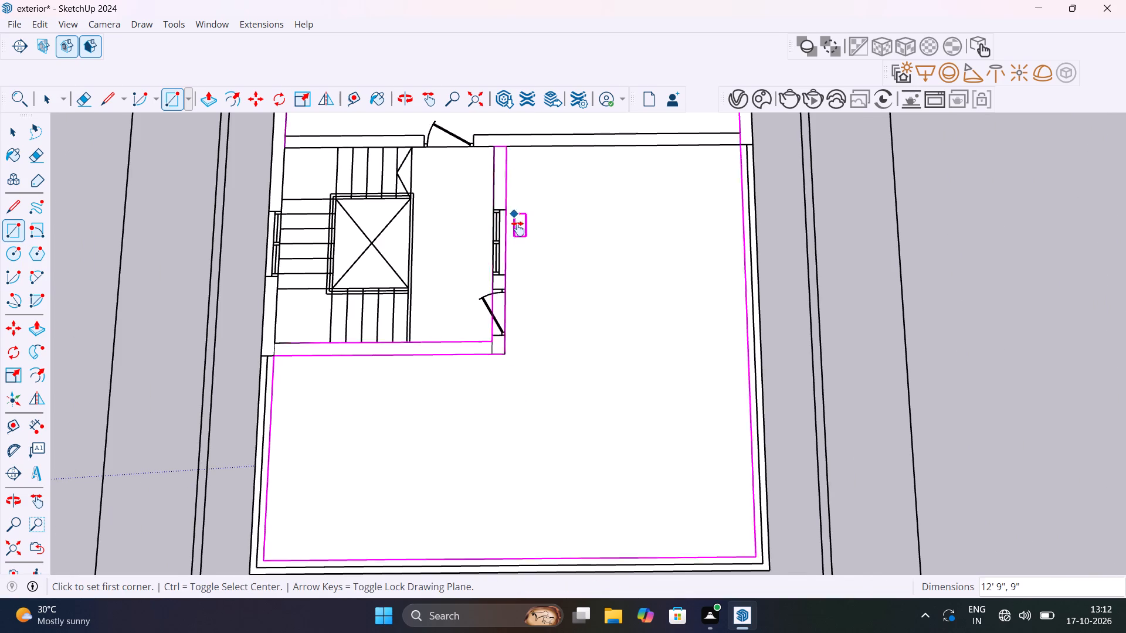
pyautogui.keyDown('shift'); pyautogui.moveTo(518, 229); pyautogui.dragTo(524, 416, button='middle'); pyautogui.keyUp('shift')
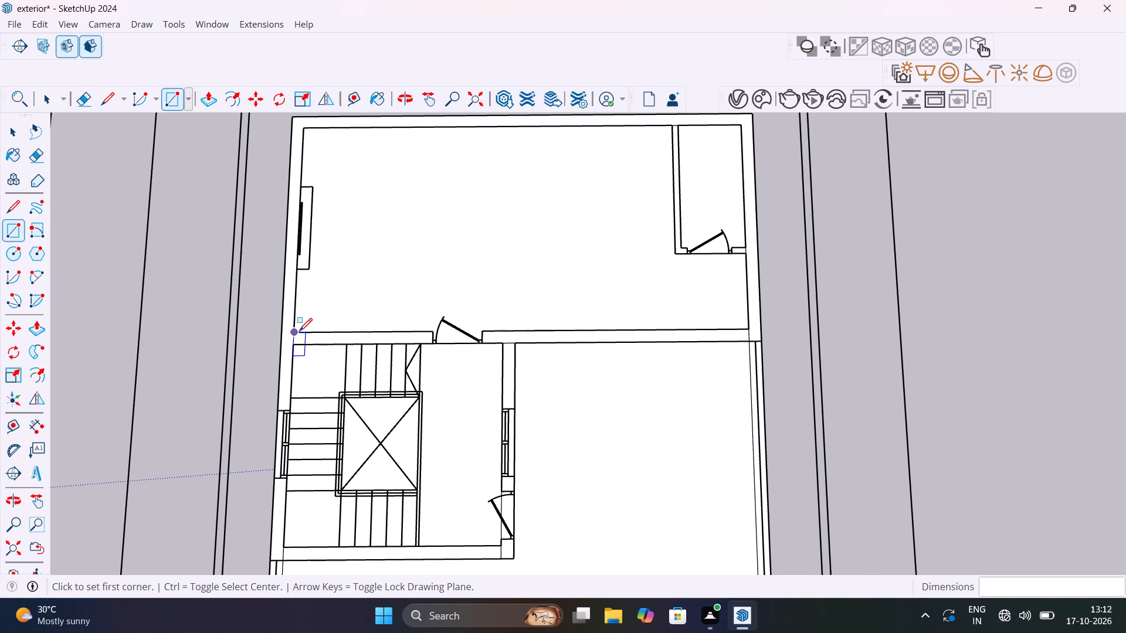
pyautogui.click(296, 332)
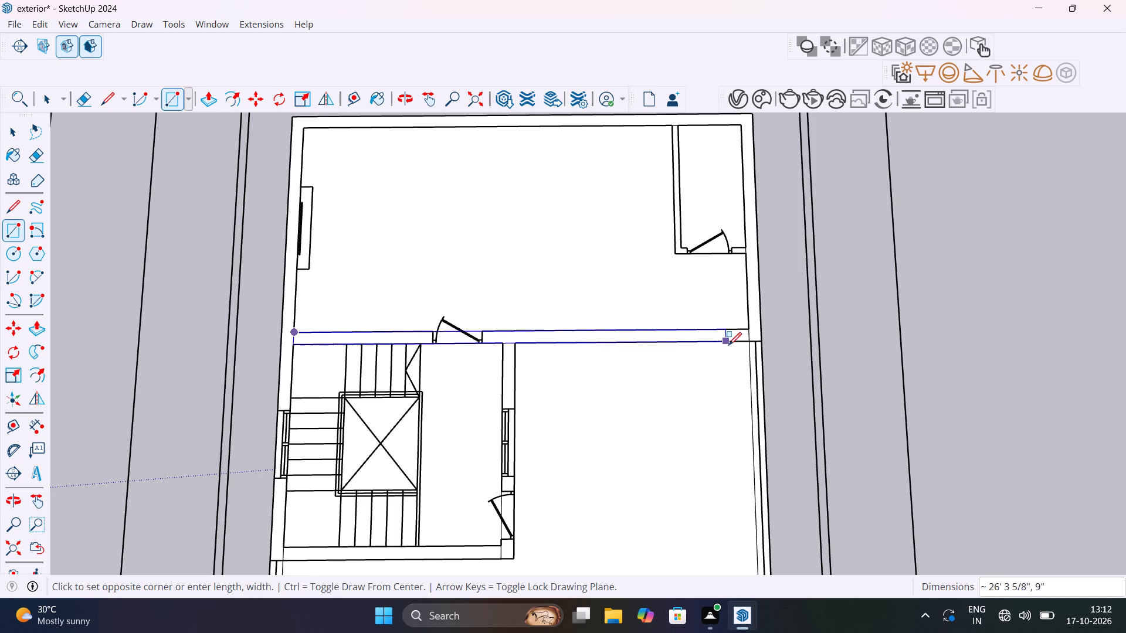
pyautogui.click(749, 342)
# Erase the dividing lines where the cross wall and staircase room walls meet each other and the outer wall band.
pyautogui.press('space')
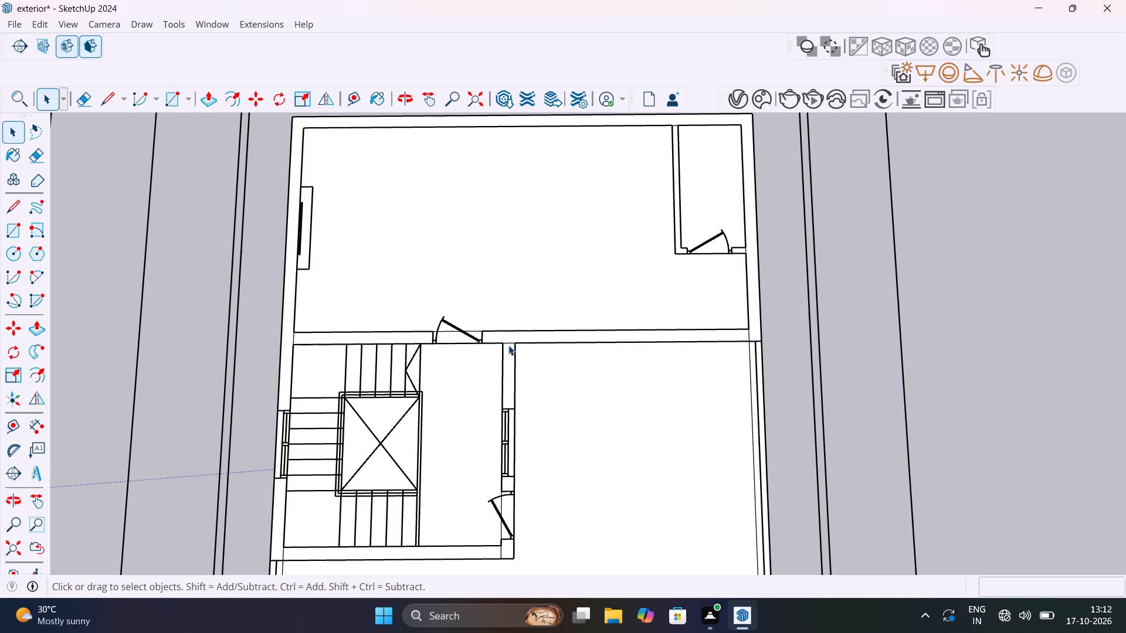
pyautogui.scroll(5, 508, 345)
pyautogui.press('e')
pyautogui.moveTo(508, 345); pyautogui.dragTo(508, 344)
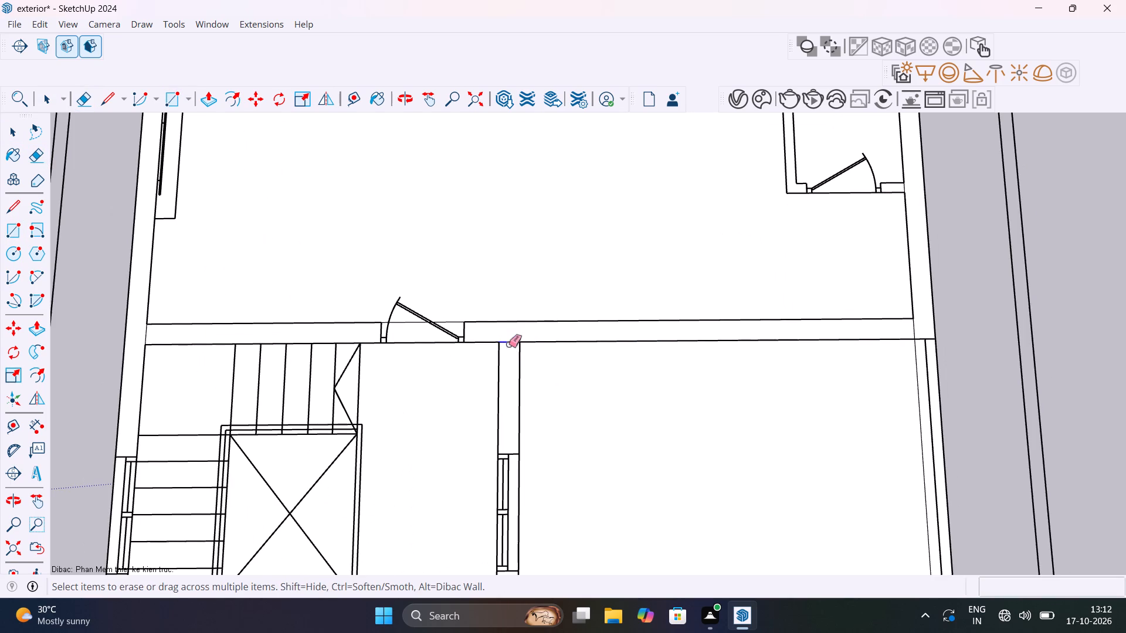
pyautogui.moveTo(508, 344); pyautogui.dragTo(510, 339)
pyautogui.moveTo(913, 328); pyautogui.dragTo(919, 329)
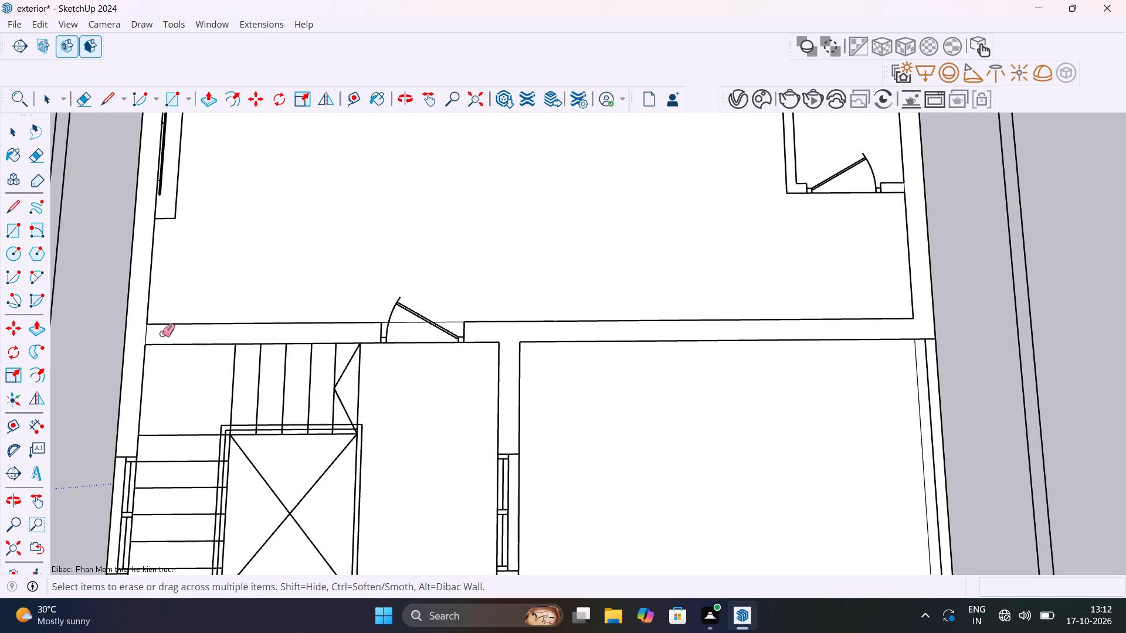
pyautogui.moveTo(148, 333); pyautogui.dragTo(143, 333)
pyautogui.scroll(-6, 182, 339)
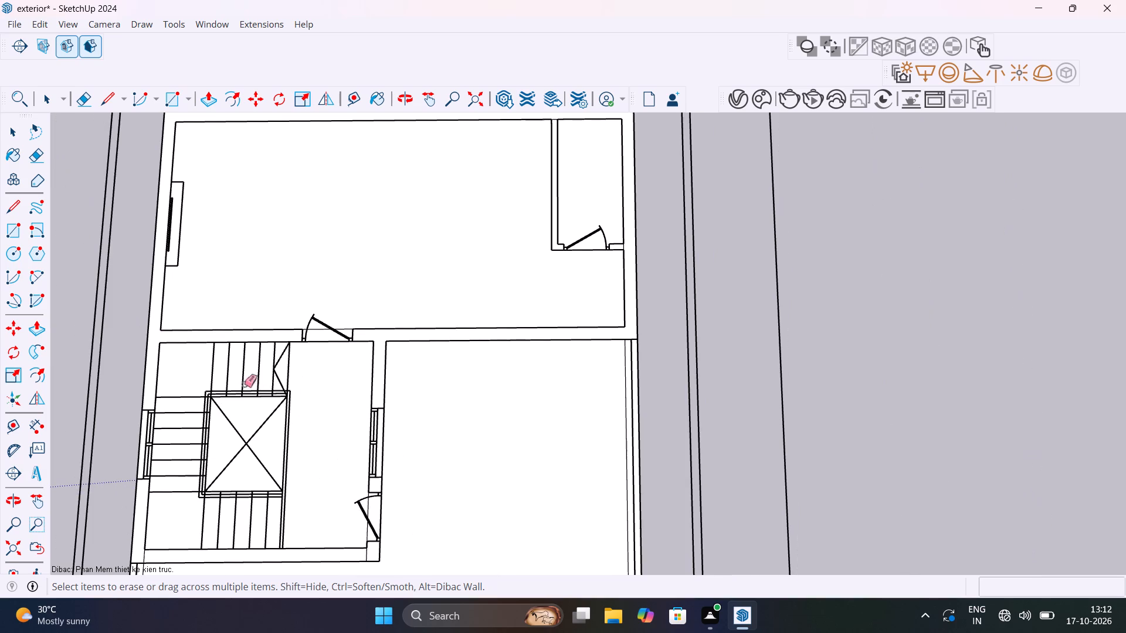
pyautogui.moveTo(305, 394); pyautogui.dragTo(426, 268, button='middle')
pyautogui.scroll(4, 284, 433)
pyautogui.moveTo(260, 424); pyautogui.dragTo(271, 425)
pyautogui.scroll(1, 474, 428)
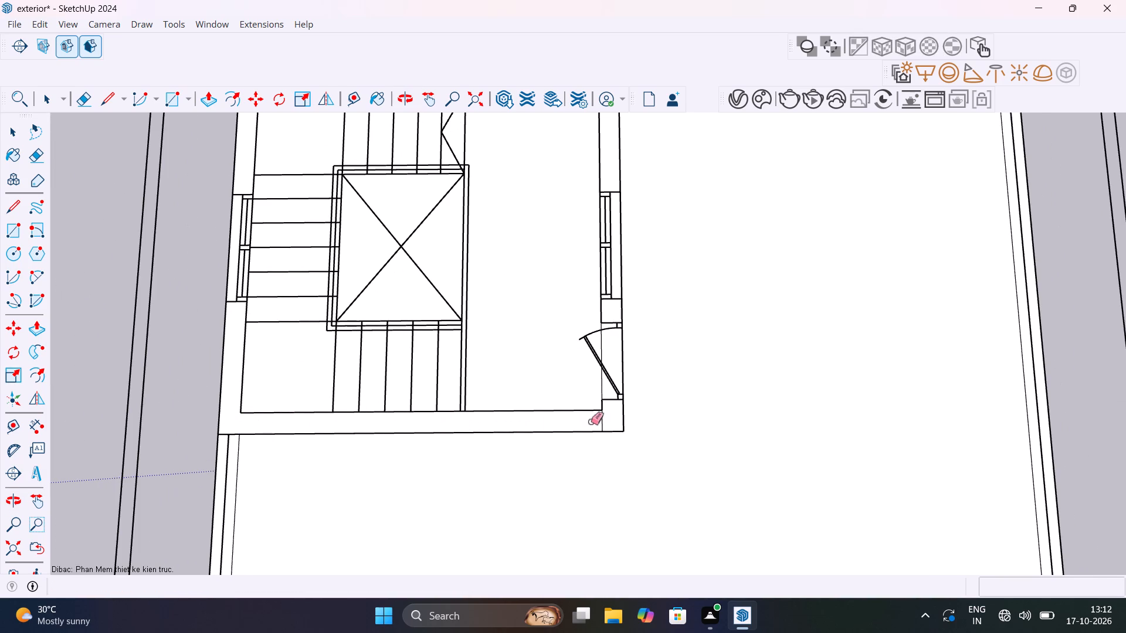
pyautogui.moveTo(591, 421); pyautogui.dragTo(606, 420)
pyautogui.scroll(-3, 611, 351)
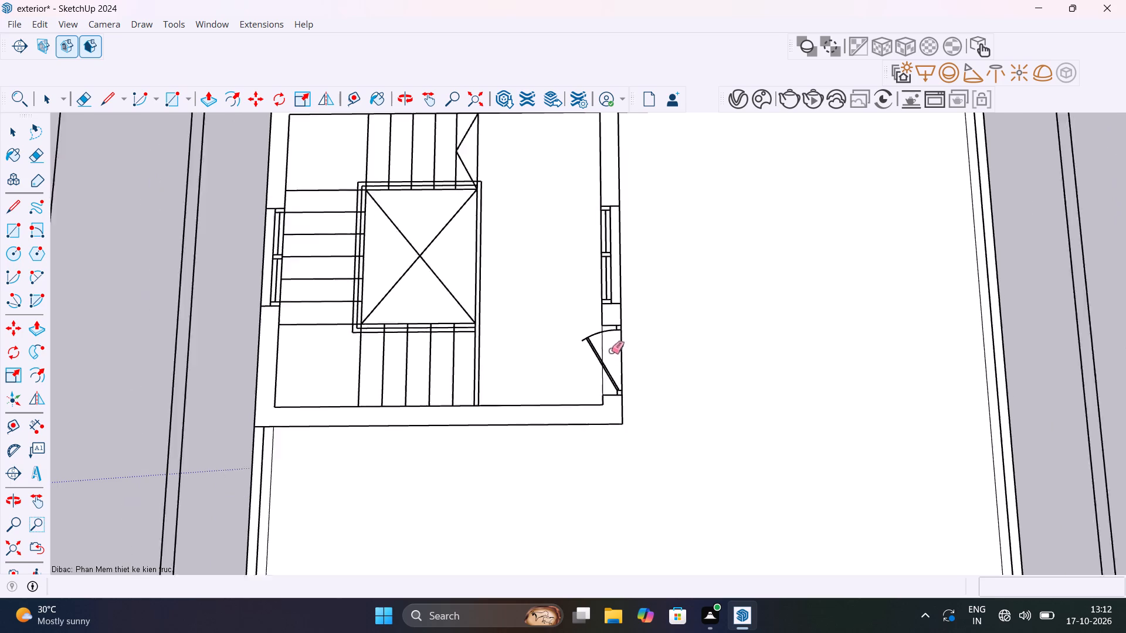
# Delete the floor faces inside the staircase room, the large open front area and the rear room, leaving the wall faces.
pyautogui.scroll(-3, 611, 350)
pyautogui.keyDown('shift'); pyautogui.moveTo(602, 393); pyautogui.dragTo(572, 462, button='middle'); pyautogui.keyUp('shift')
pyautogui.press('space')
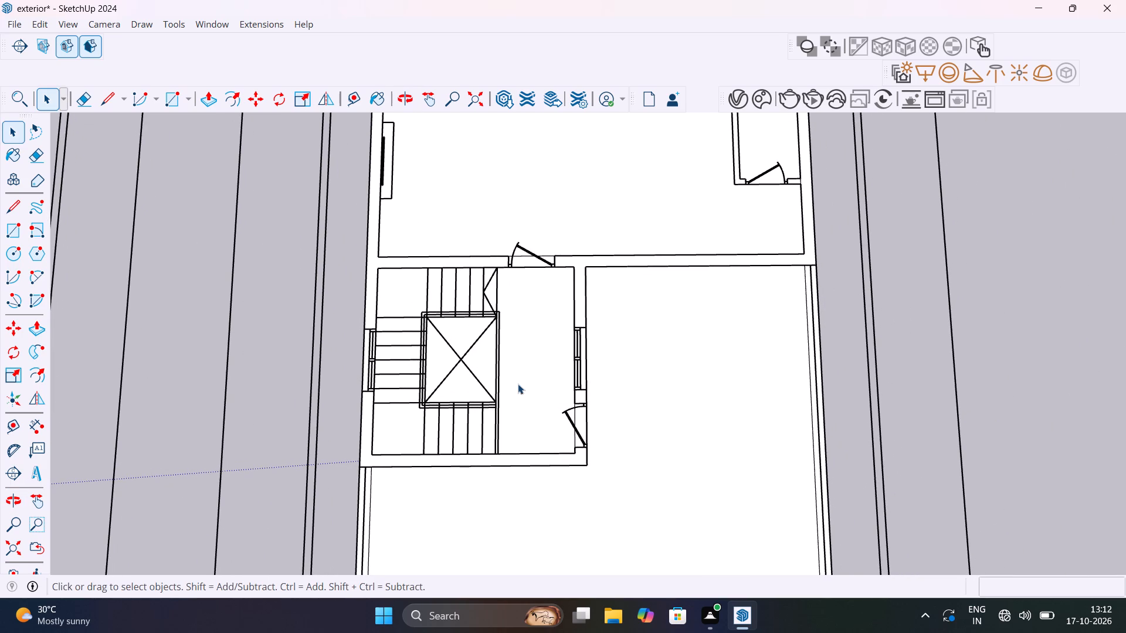
pyautogui.click(518, 384)
pyautogui.press('Delete')
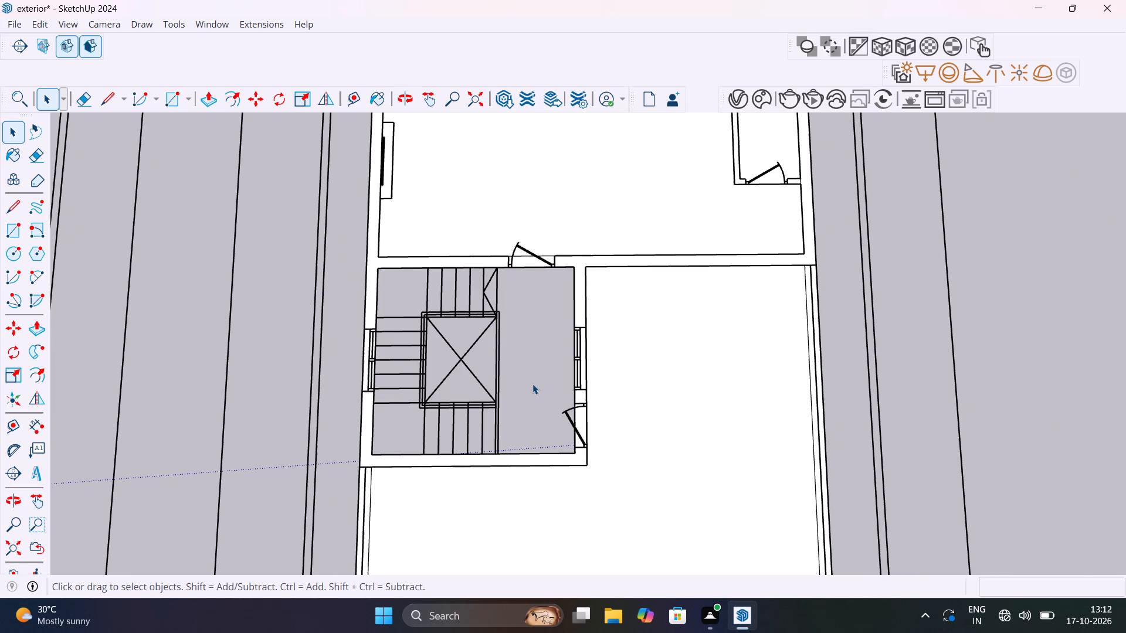
pyautogui.scroll(-6, 533, 384)
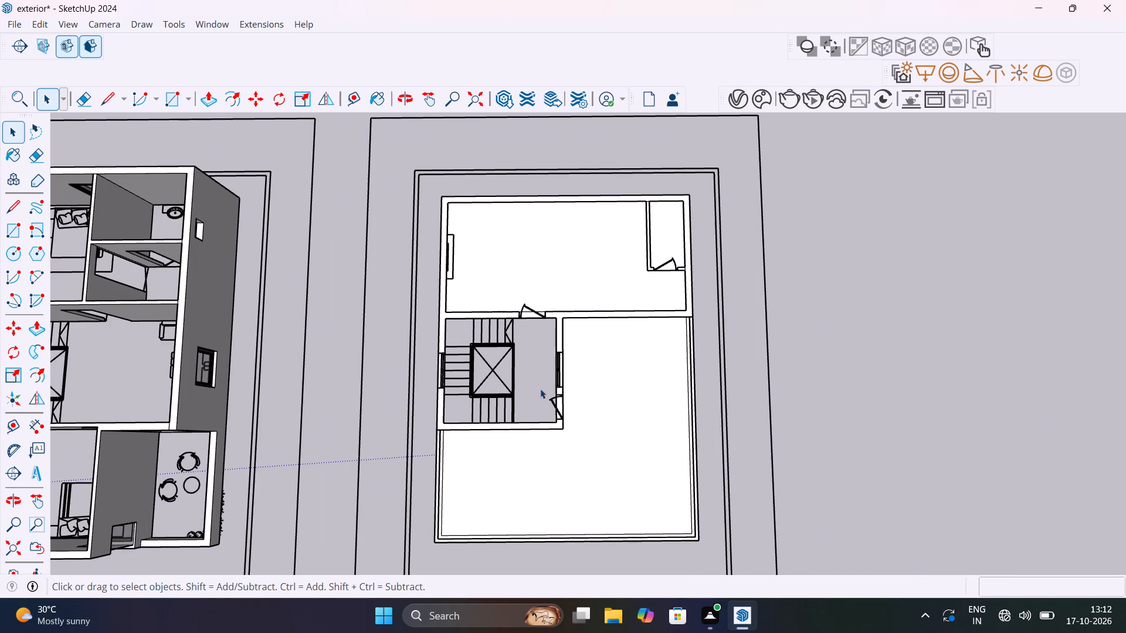
pyautogui.keyDown('shift'); pyautogui.moveTo(559, 404); pyautogui.dragTo(529, 353, button='middle'); pyautogui.keyUp('shift')
pyautogui.click(565, 378)
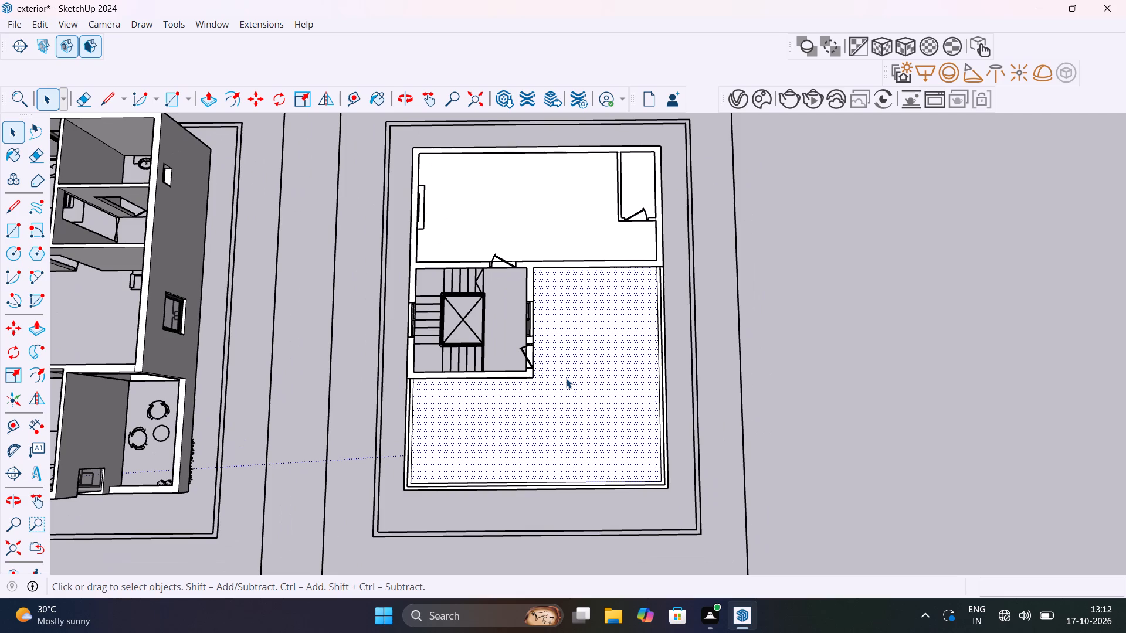
pyautogui.press('Delete')
pyautogui.click(563, 233)
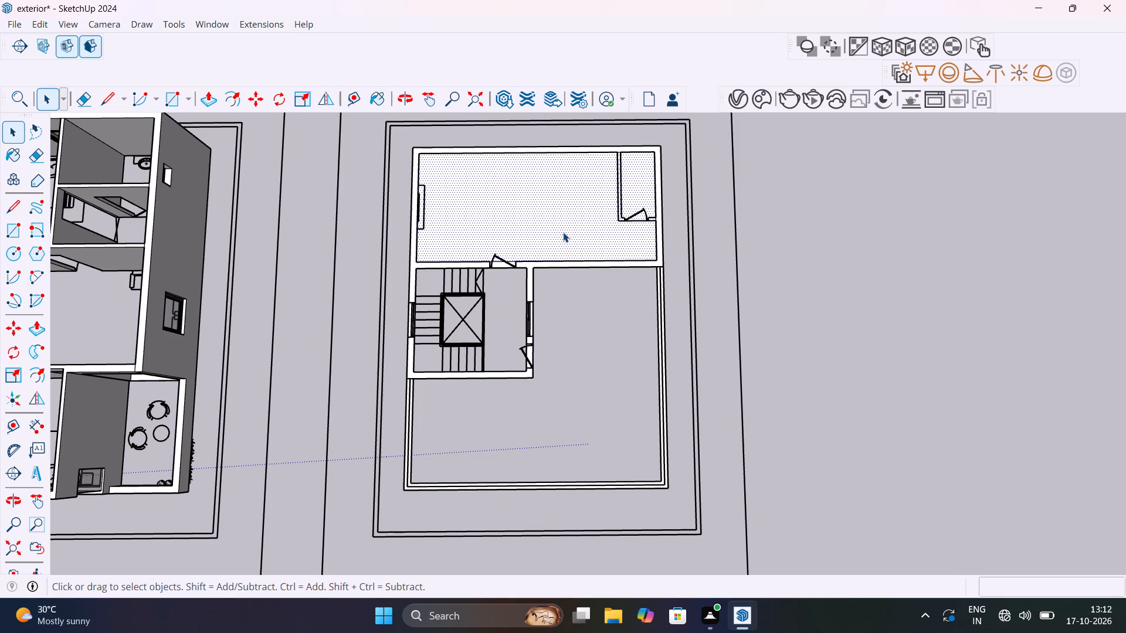
pyautogui.press('Delete')
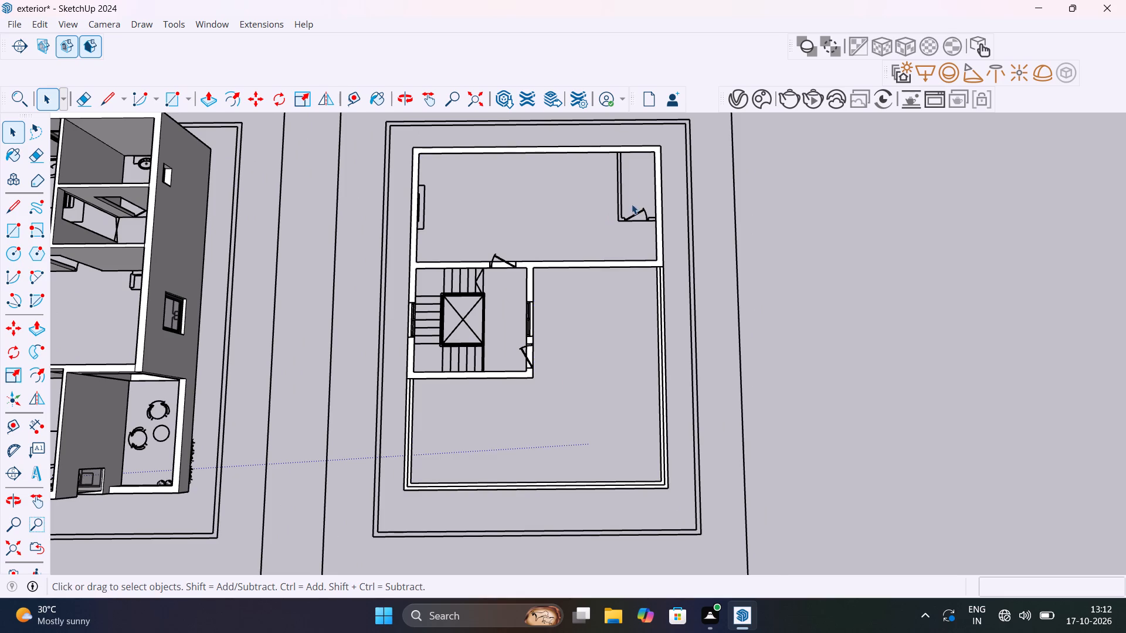
# Draw rectangles over the small corner room's two partition walls, 4 1/2" by 8' 4 1/2" and 4' by 4 1/2".
pyautogui.scroll(6, 632, 211)
pyautogui.keyDown('shift'); pyautogui.moveTo(637, 242); pyautogui.dragTo(602, 396, button='middle'); pyautogui.keyUp('shift')
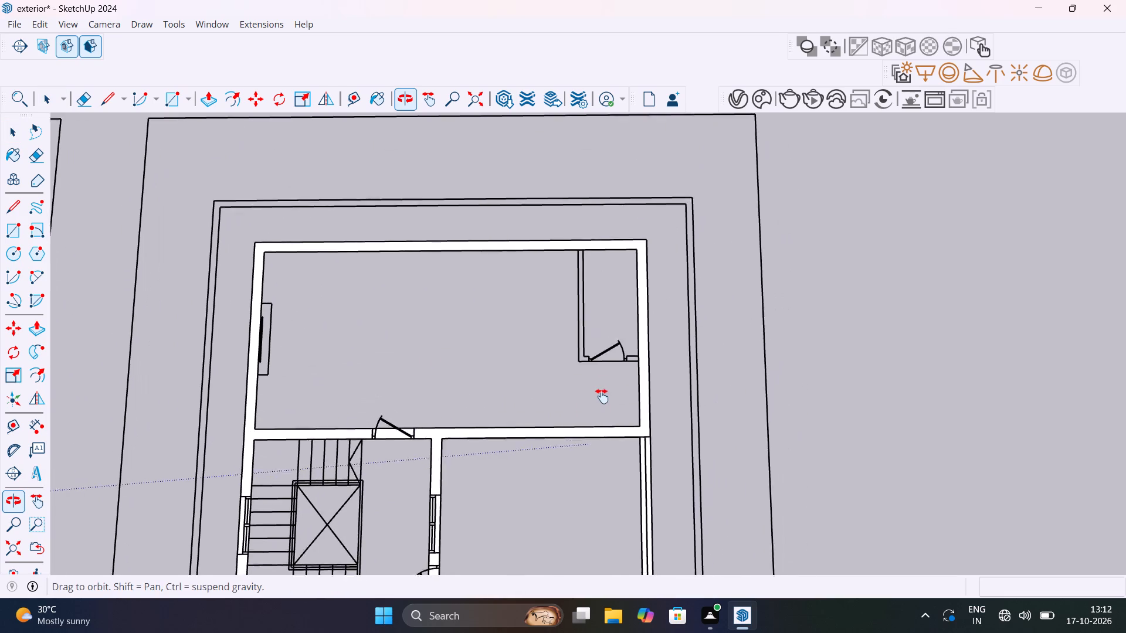
pyautogui.keyDown('shift'); pyautogui.moveTo(602, 396); pyautogui.dragTo(597, 411, button='middle'); pyautogui.keyUp('shift')
pyautogui.press('r')
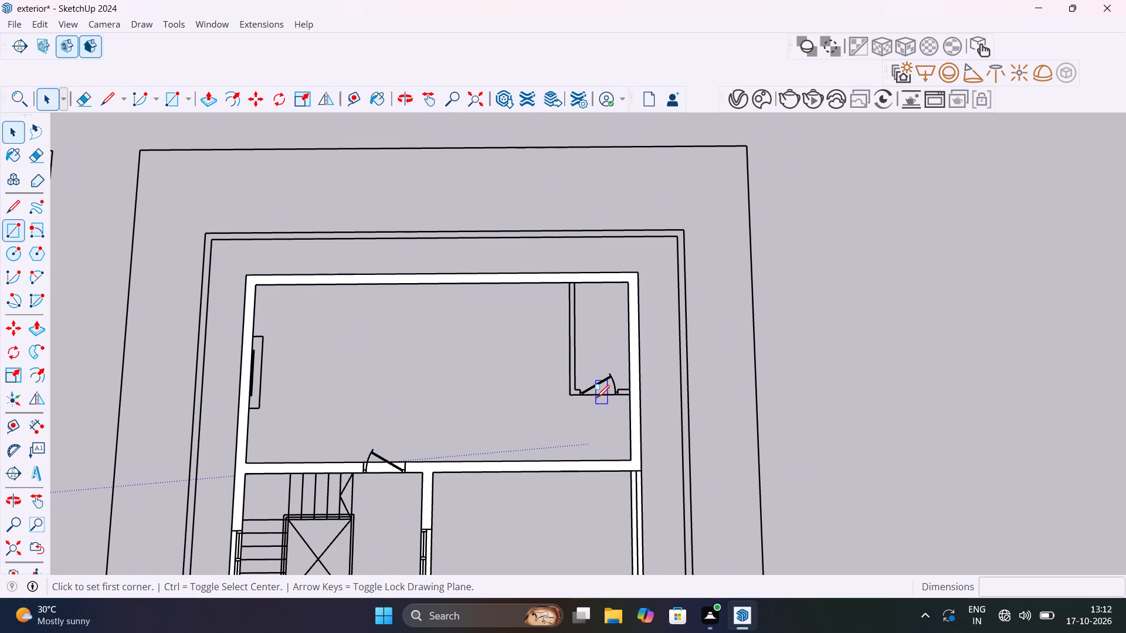
pyautogui.scroll(9, 573, 284)
pyautogui.click(564, 281)
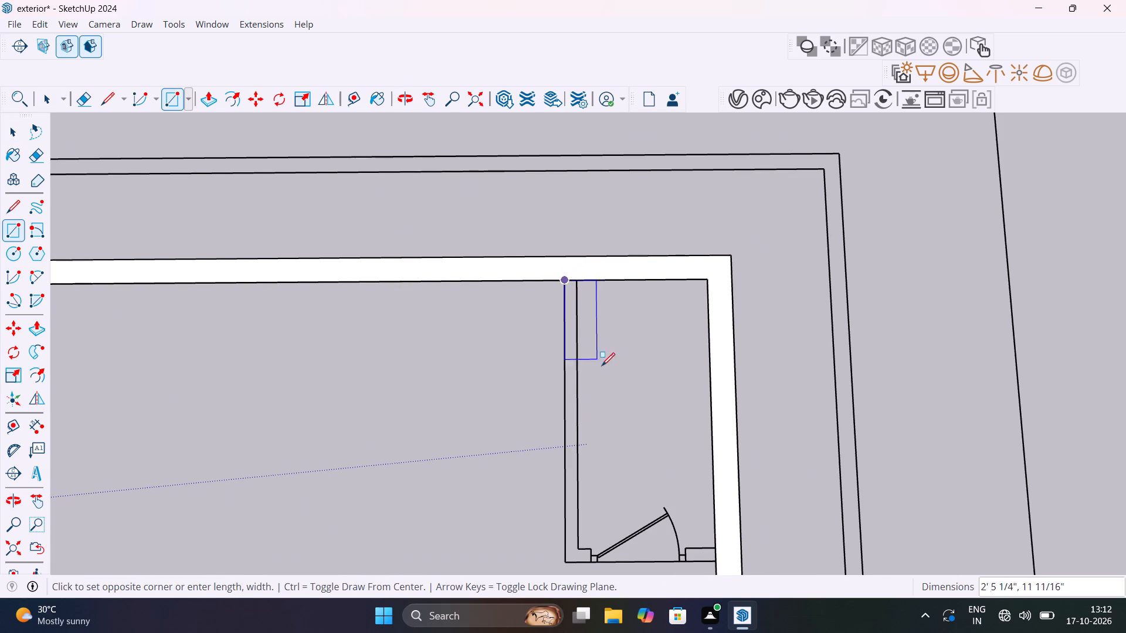
pyautogui.scroll(-11, 579, 381)
pyautogui.scroll(13, 568, 456)
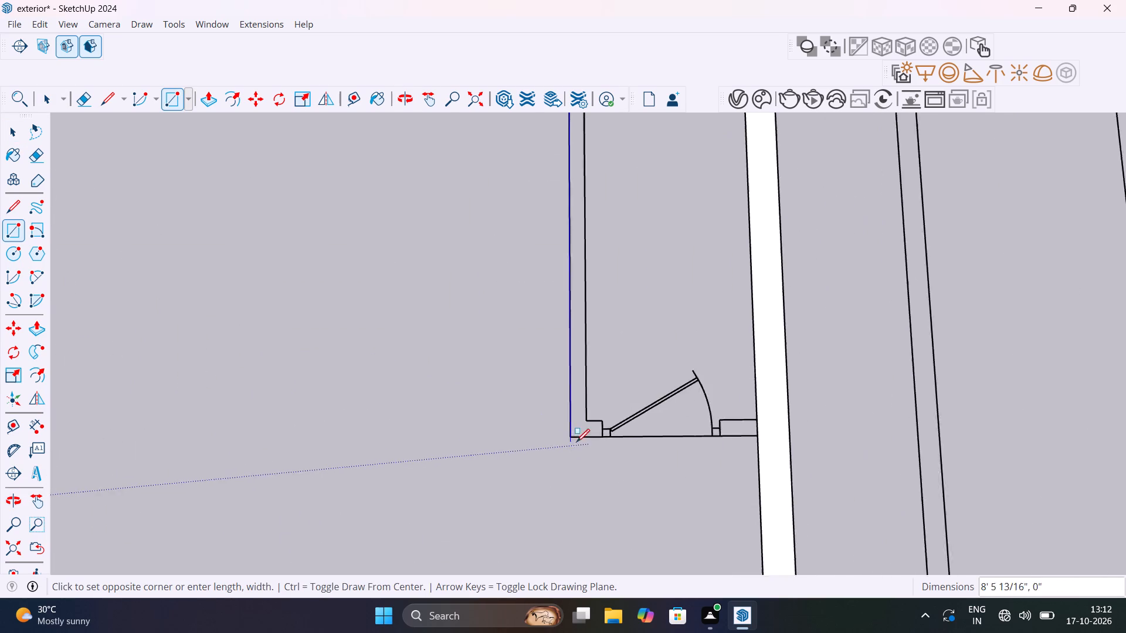
pyautogui.scroll(2, 576, 442)
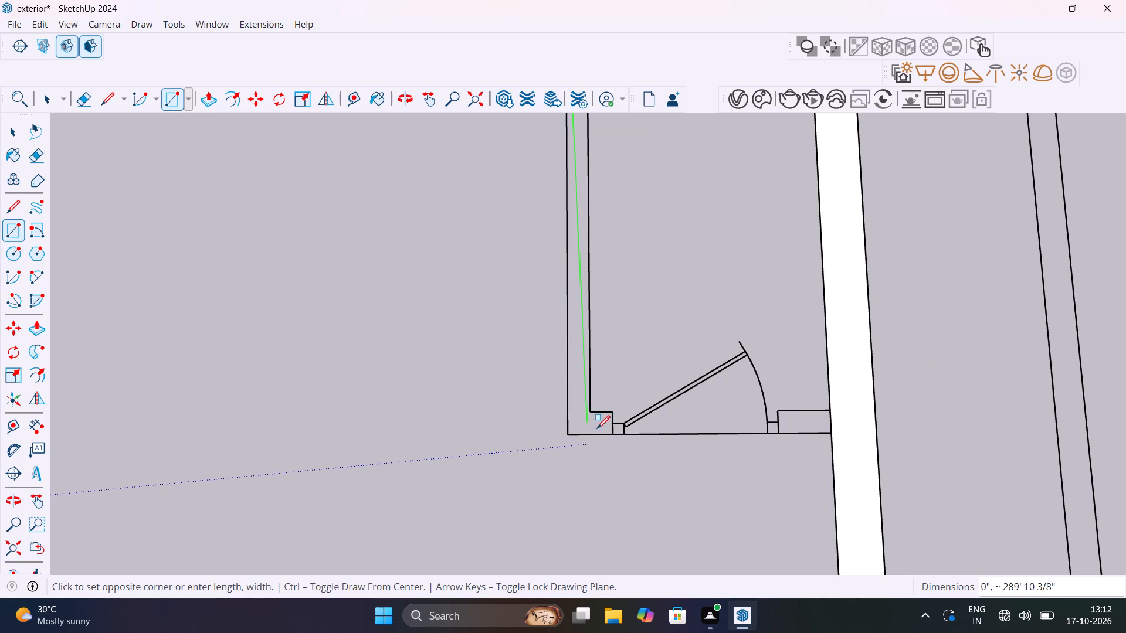
pyautogui.click(597, 435)
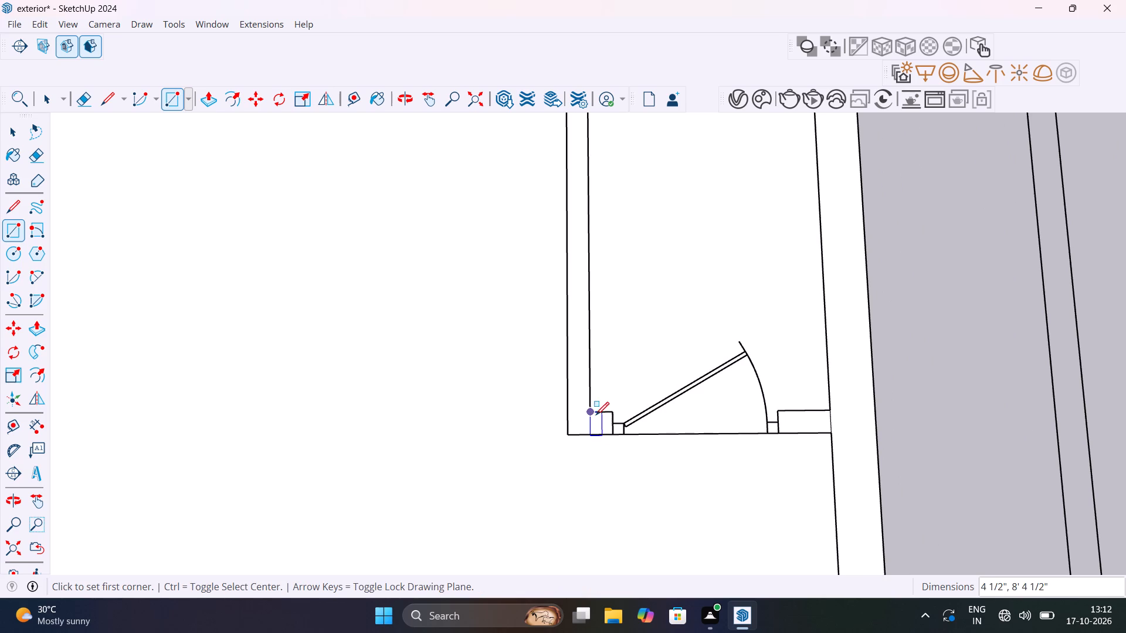
pyautogui.click(595, 412)
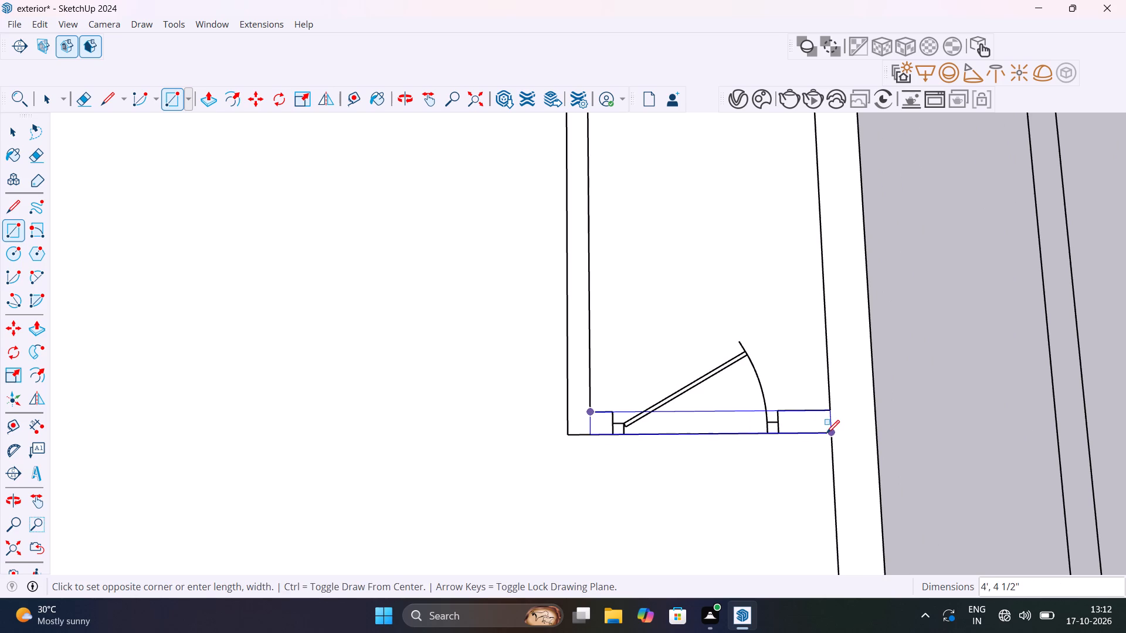
pyautogui.click(826, 433)
# Erase the dividing line where the small corner room's two partition walls meet.
pyautogui.press('space')
pyautogui.scroll(1, 594, 424)
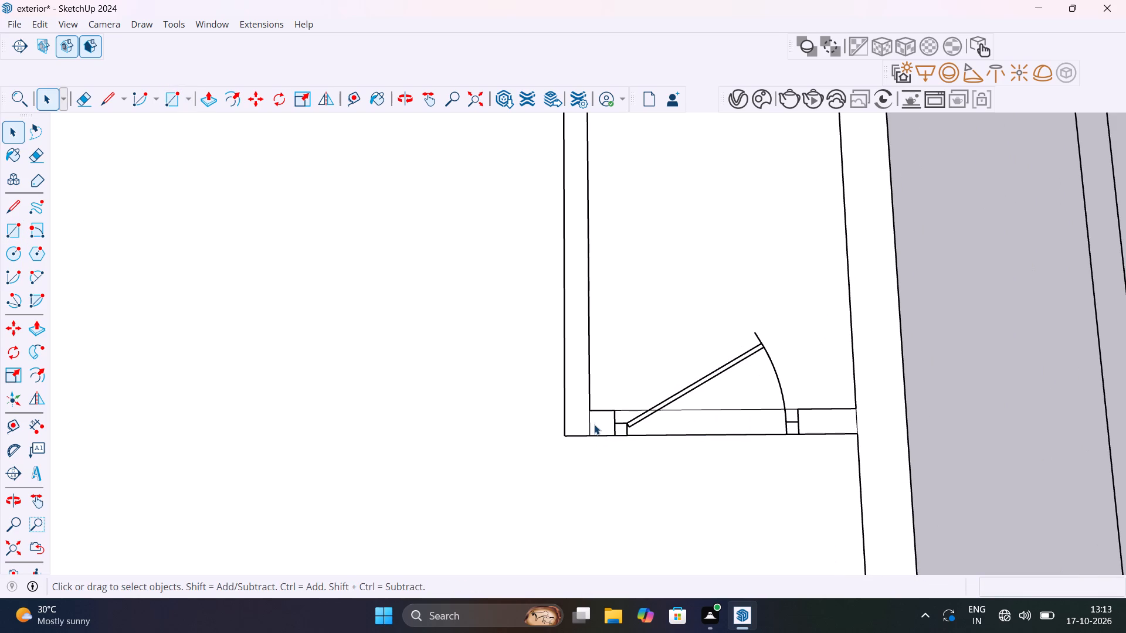
pyautogui.press('e')
pyautogui.click(594, 424)
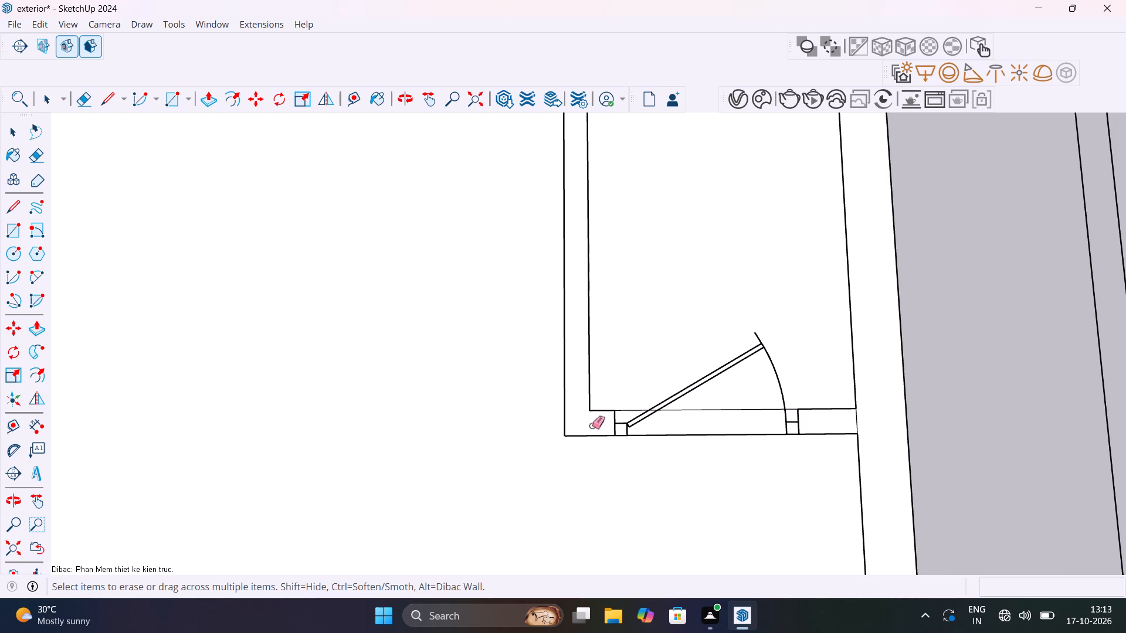
pyautogui.press('space')
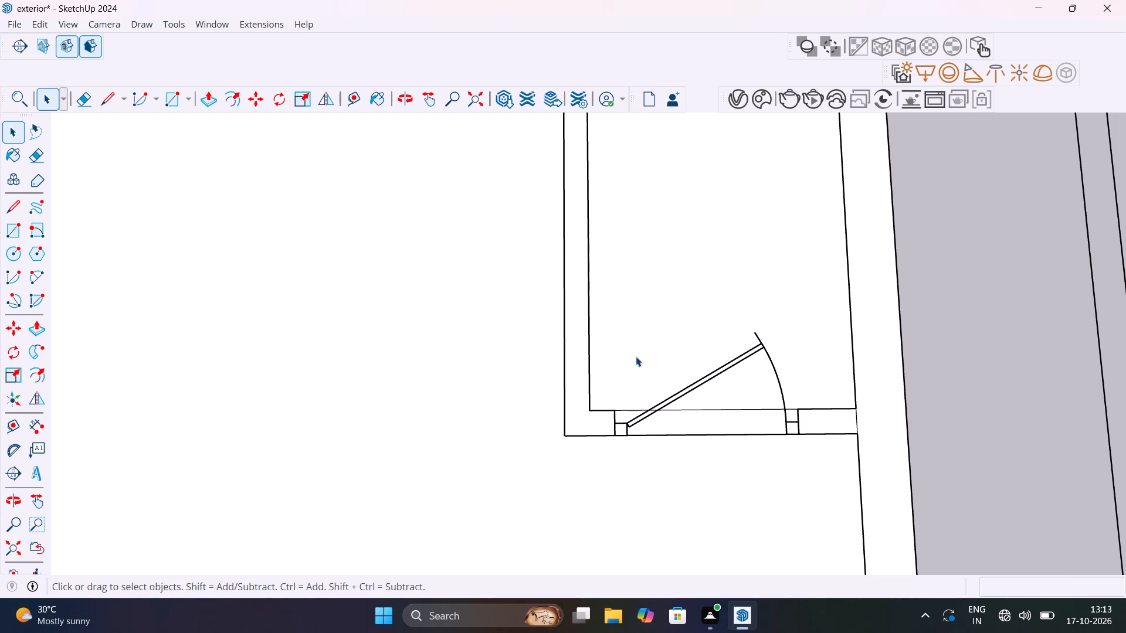
# Delete the floor faces inside the small corner room and the surrounding large rear room.
pyautogui.click(636, 356)
pyautogui.scroll(-7, 636, 356)
pyautogui.press('Delete')
pyautogui.click(558, 423)
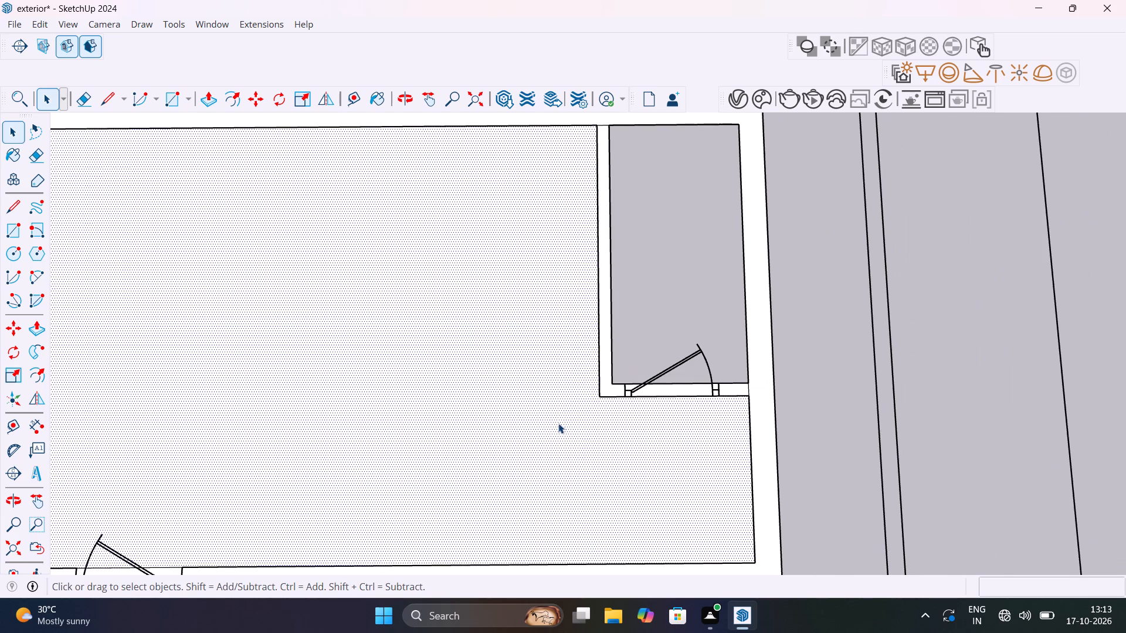
pyautogui.press('Delete')
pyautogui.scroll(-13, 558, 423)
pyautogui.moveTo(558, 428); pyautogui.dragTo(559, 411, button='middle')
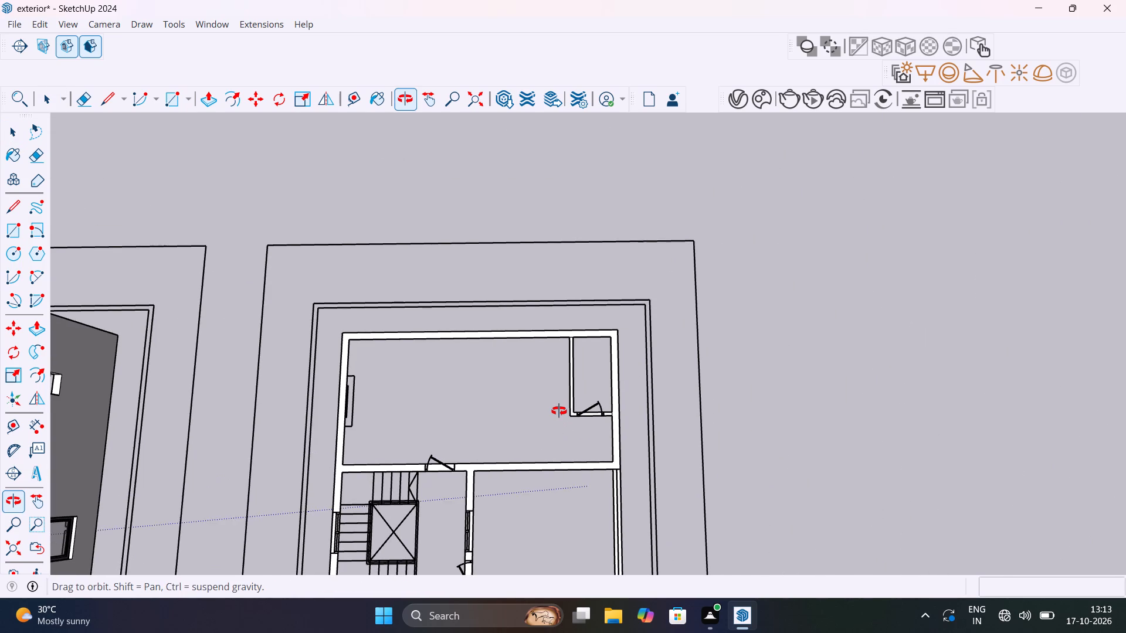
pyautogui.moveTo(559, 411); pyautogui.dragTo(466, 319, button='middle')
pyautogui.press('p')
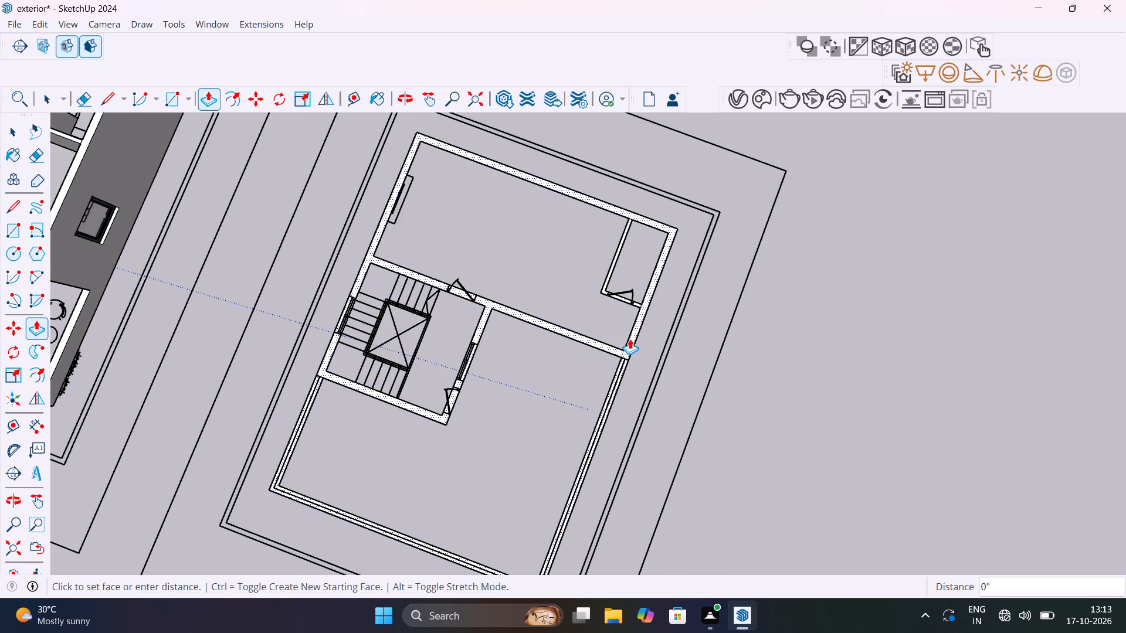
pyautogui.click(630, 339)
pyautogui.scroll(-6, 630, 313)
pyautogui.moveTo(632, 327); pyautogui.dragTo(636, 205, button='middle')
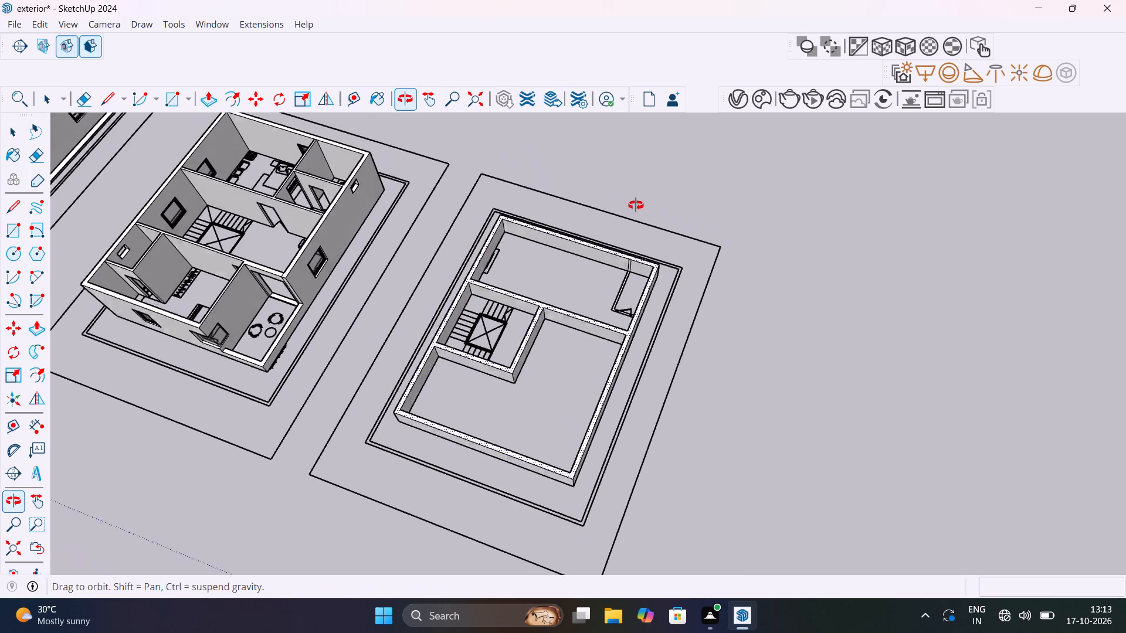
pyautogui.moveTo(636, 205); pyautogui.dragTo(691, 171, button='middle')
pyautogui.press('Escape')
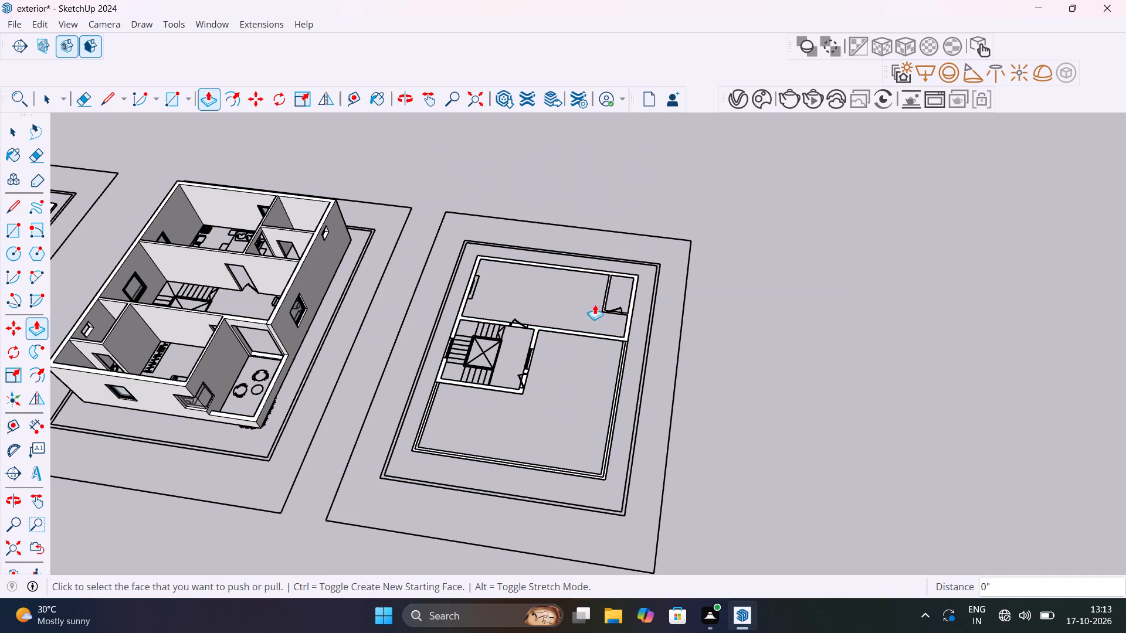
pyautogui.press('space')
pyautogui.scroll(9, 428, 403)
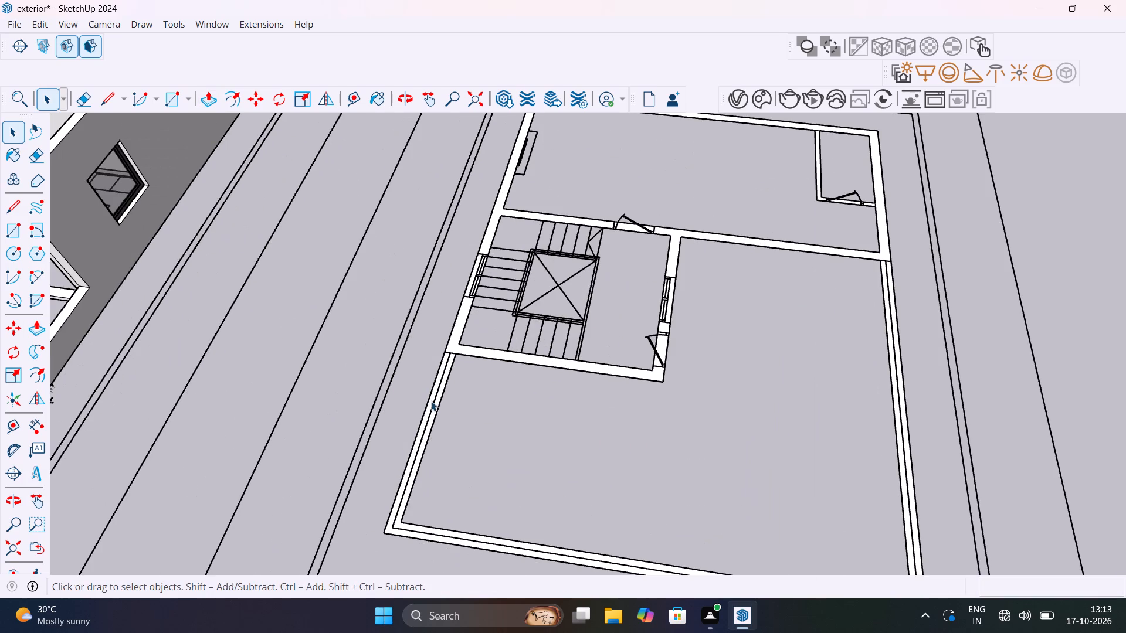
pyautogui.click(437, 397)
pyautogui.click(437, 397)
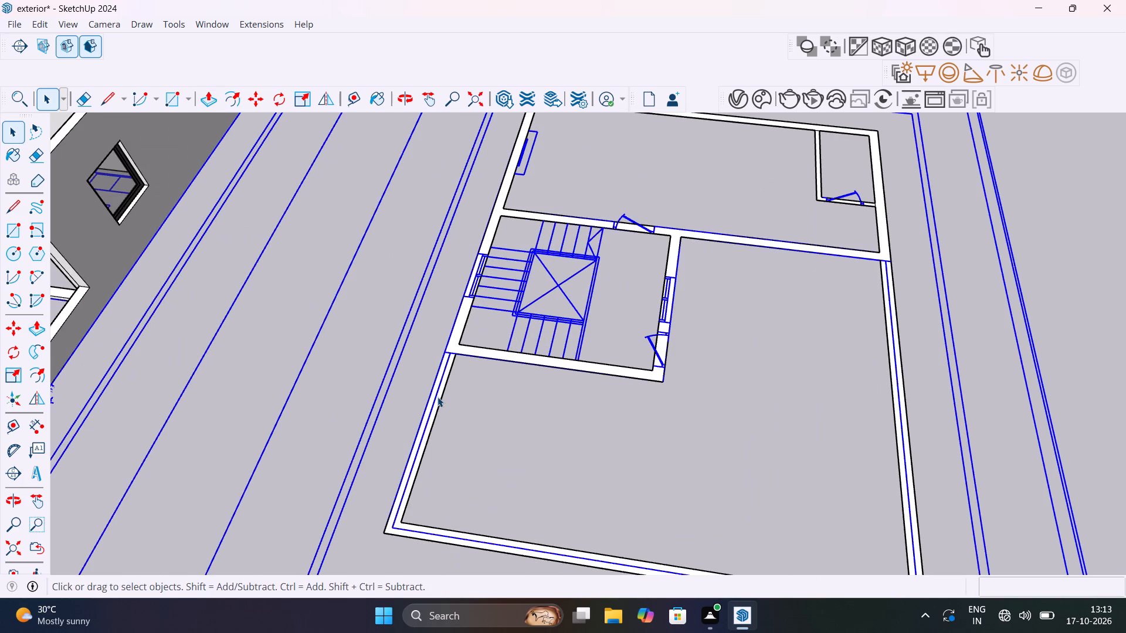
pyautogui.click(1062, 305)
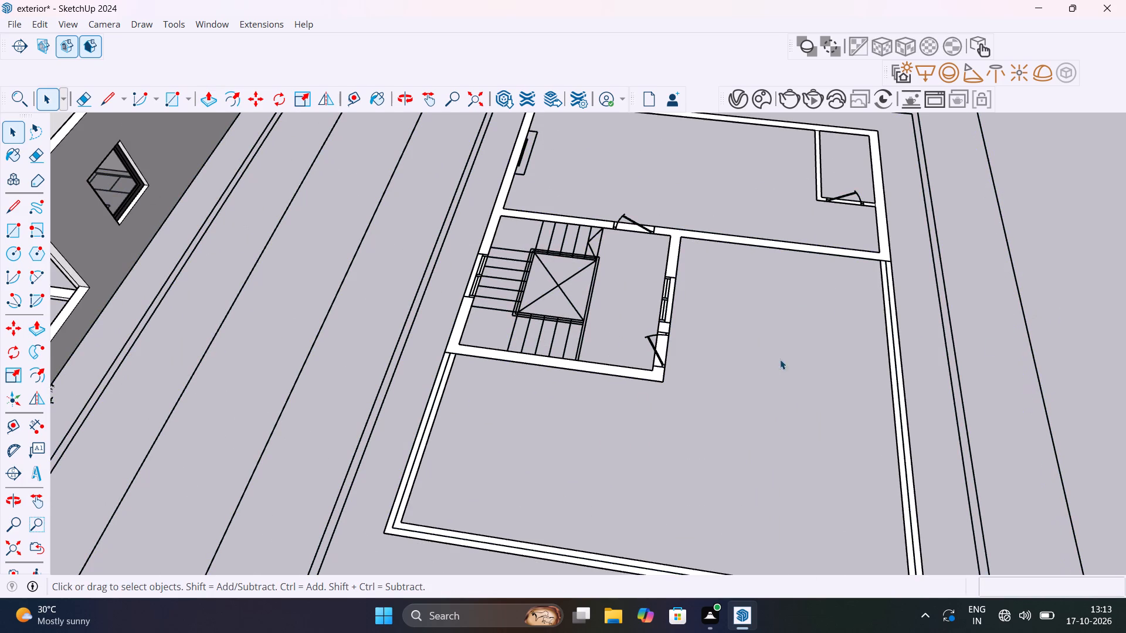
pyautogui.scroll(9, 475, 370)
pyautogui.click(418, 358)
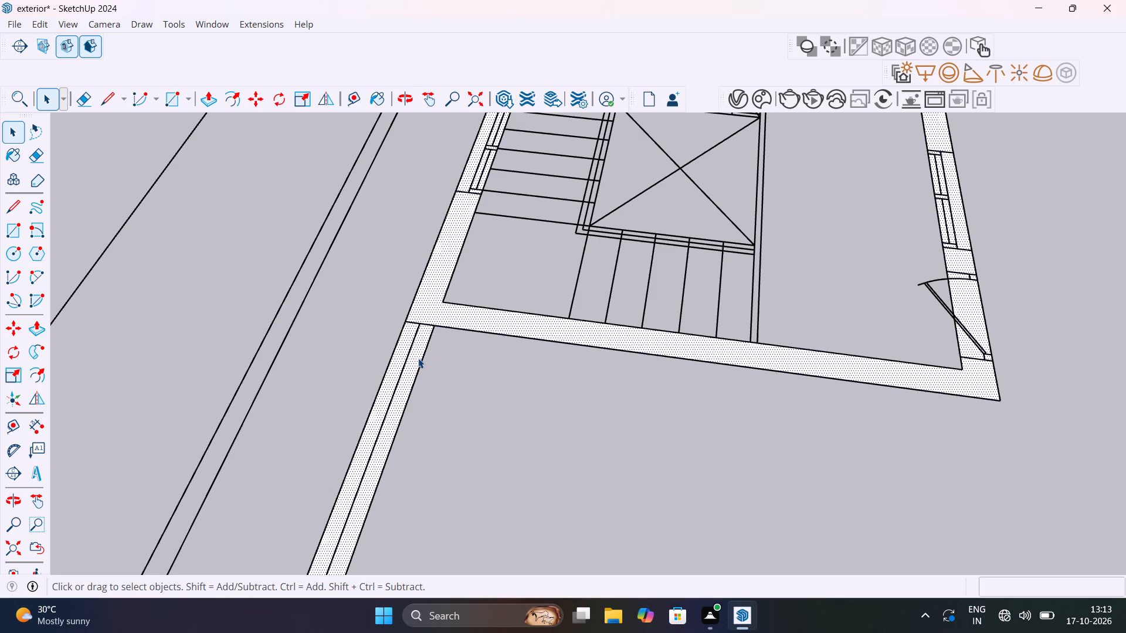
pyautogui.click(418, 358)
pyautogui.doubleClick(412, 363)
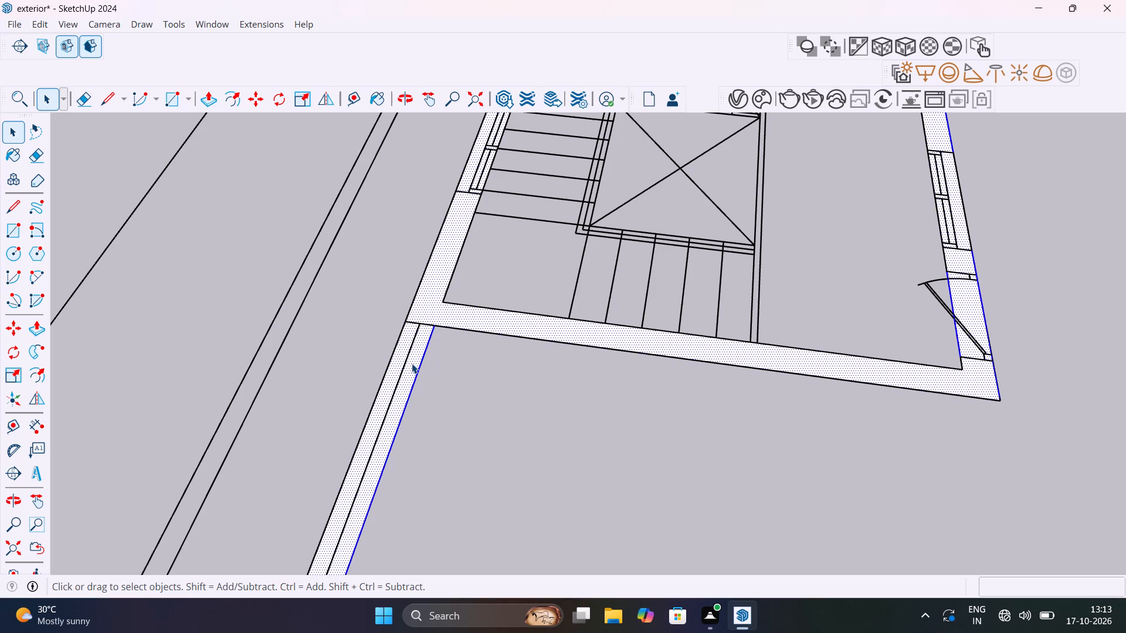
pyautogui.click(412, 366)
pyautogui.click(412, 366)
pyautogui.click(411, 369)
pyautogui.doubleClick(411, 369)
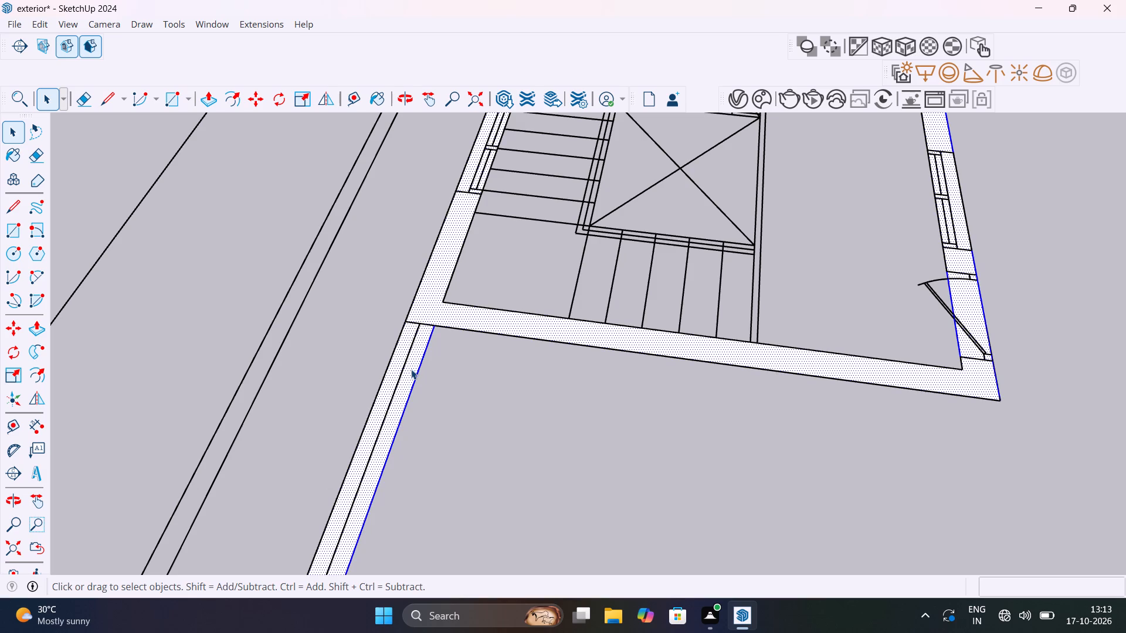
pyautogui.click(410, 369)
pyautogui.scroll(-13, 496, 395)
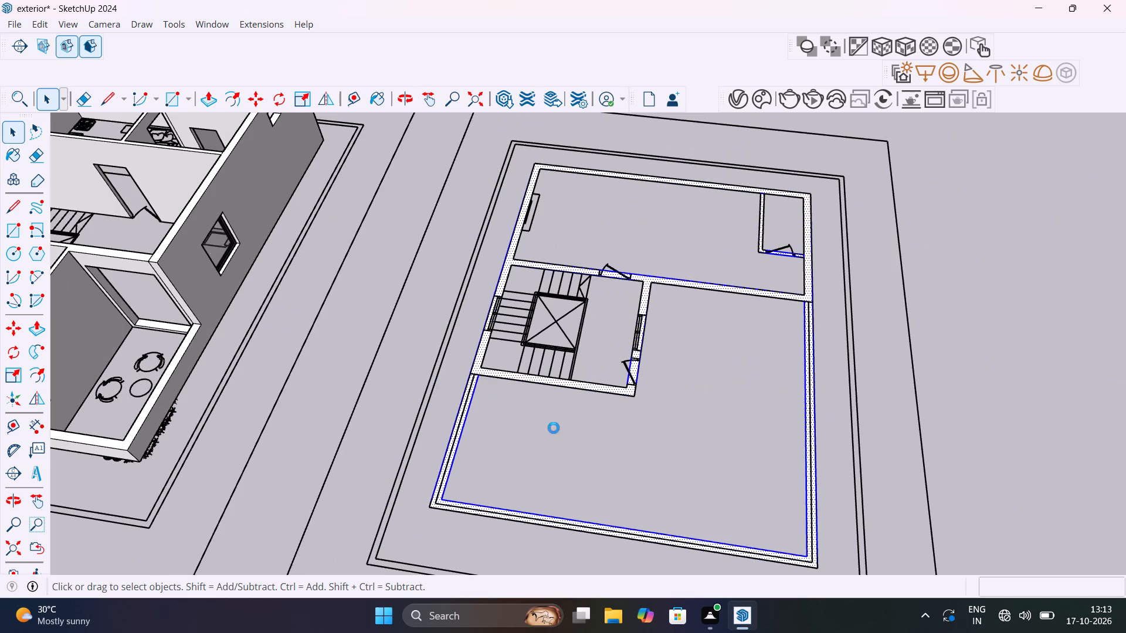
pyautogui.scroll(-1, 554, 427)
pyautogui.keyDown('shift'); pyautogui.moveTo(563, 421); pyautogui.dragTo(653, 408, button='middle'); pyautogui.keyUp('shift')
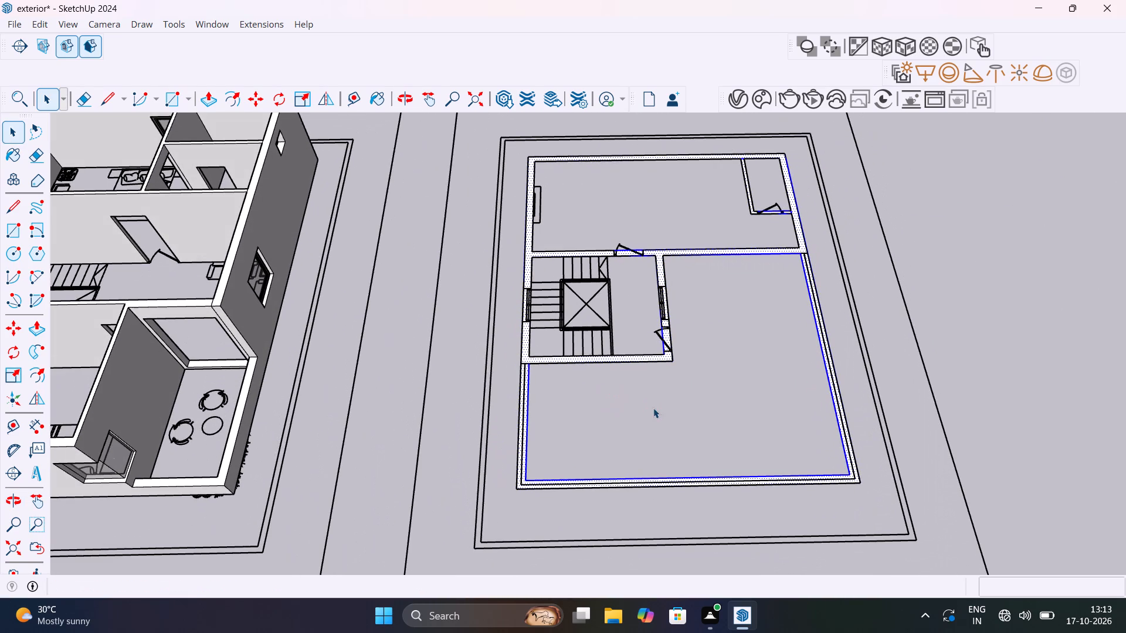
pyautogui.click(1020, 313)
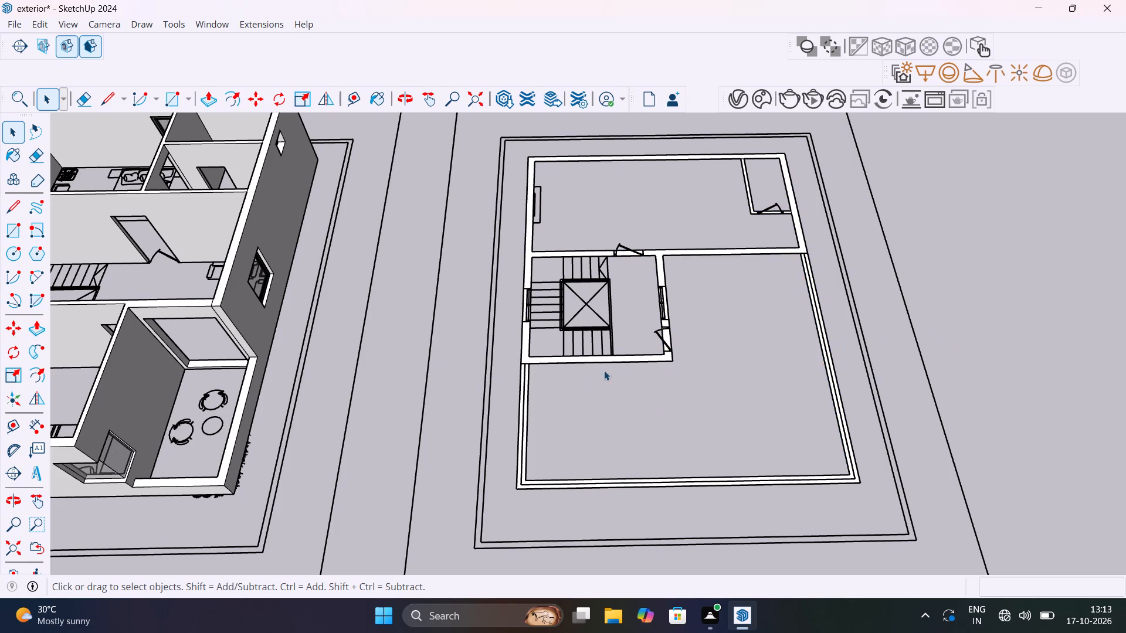
# Draw lines across the outer wall band at the staircase room's front corner and the cross wall's far end, separating the open area's walls.
pyautogui.scroll(11, 529, 378)
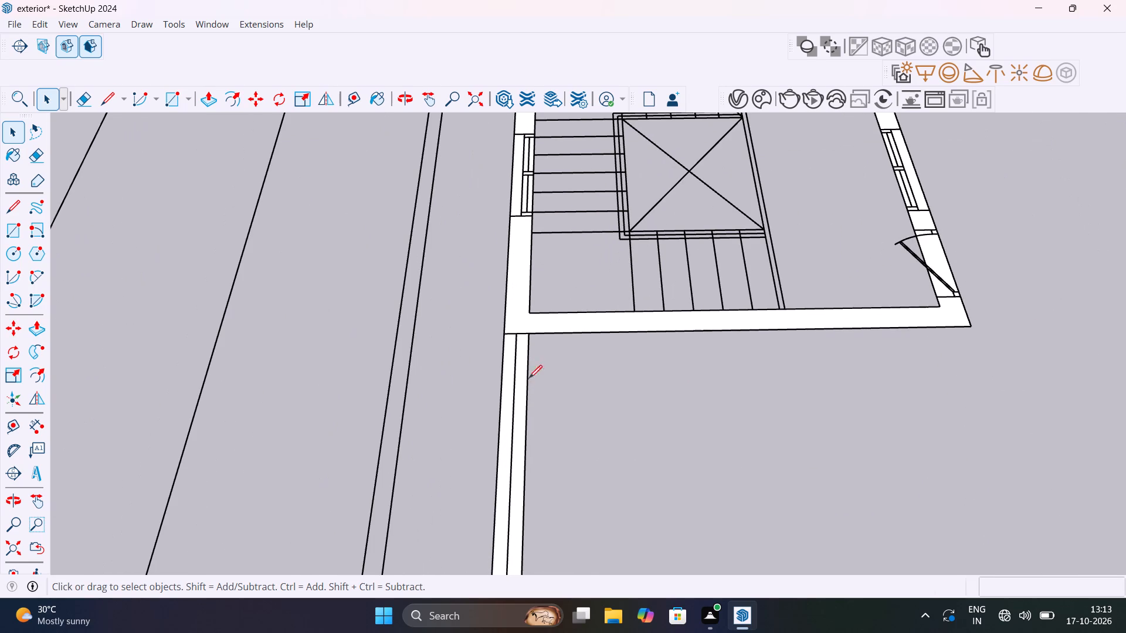
pyautogui.press('l')
pyautogui.click(504, 335)
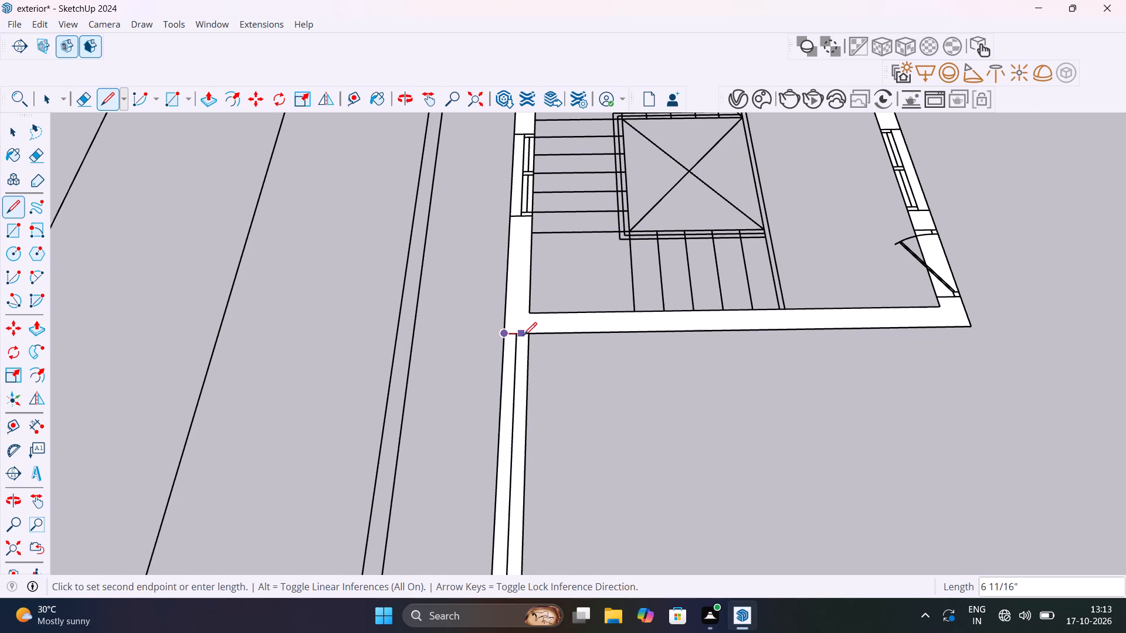
pyautogui.click(526, 335)
pyautogui.scroll(-14, 525, 348)
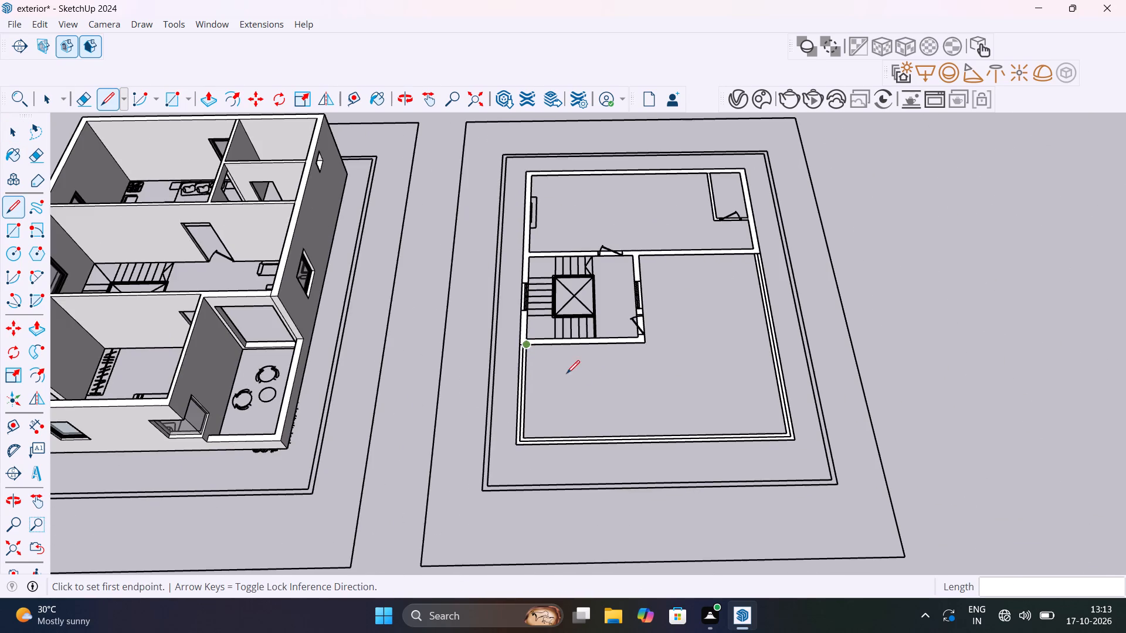
pyautogui.scroll(10, 765, 260)
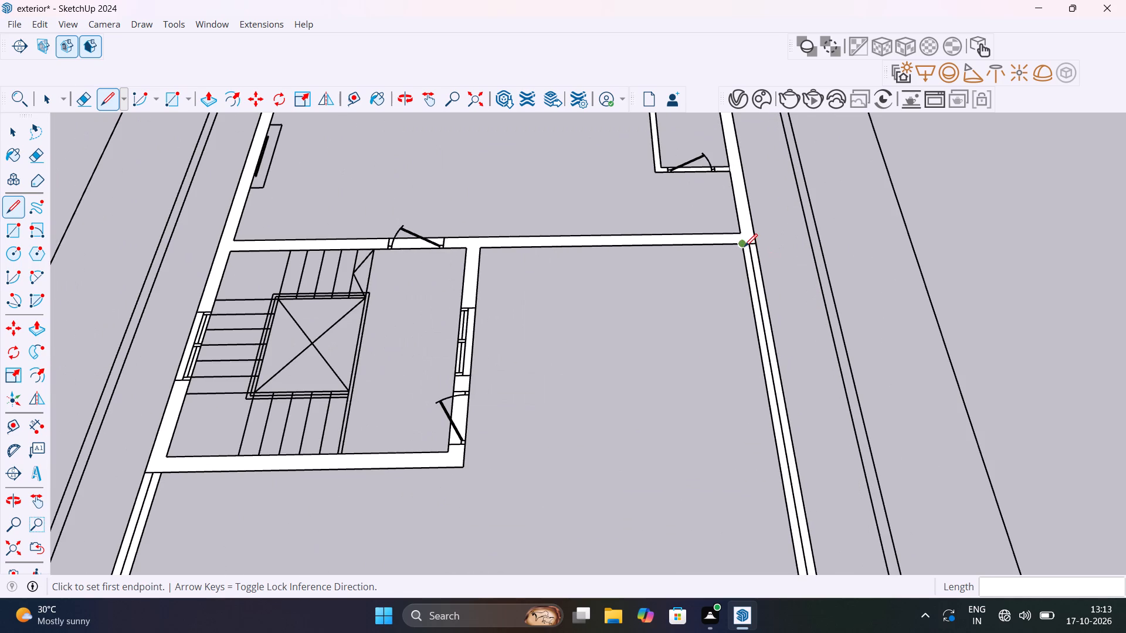
pyautogui.click(744, 246)
pyautogui.click(754, 244)
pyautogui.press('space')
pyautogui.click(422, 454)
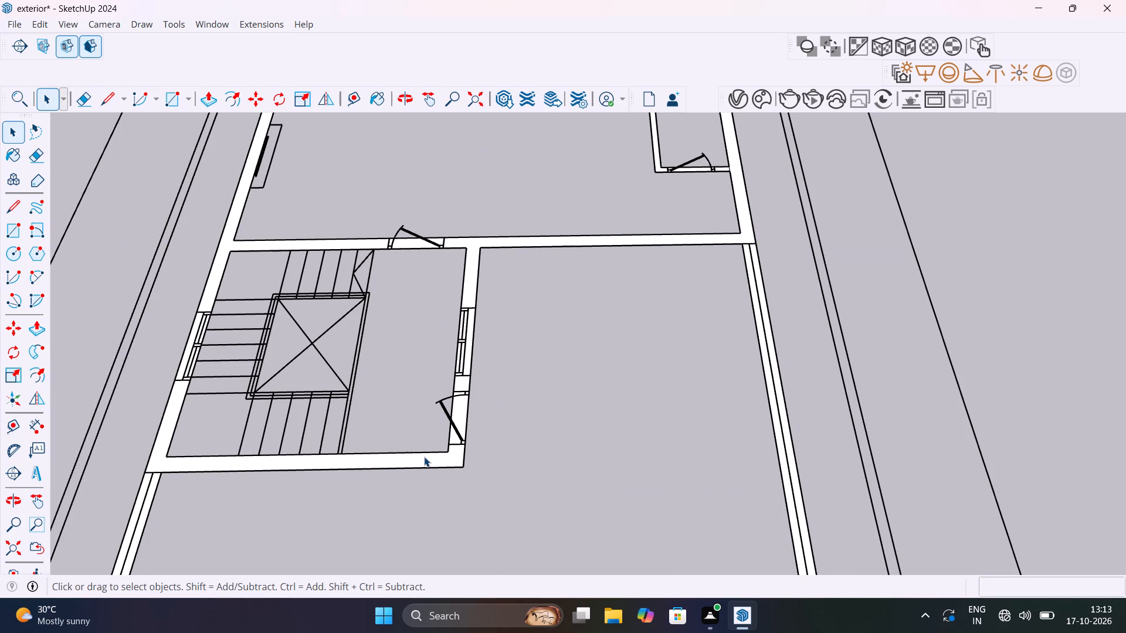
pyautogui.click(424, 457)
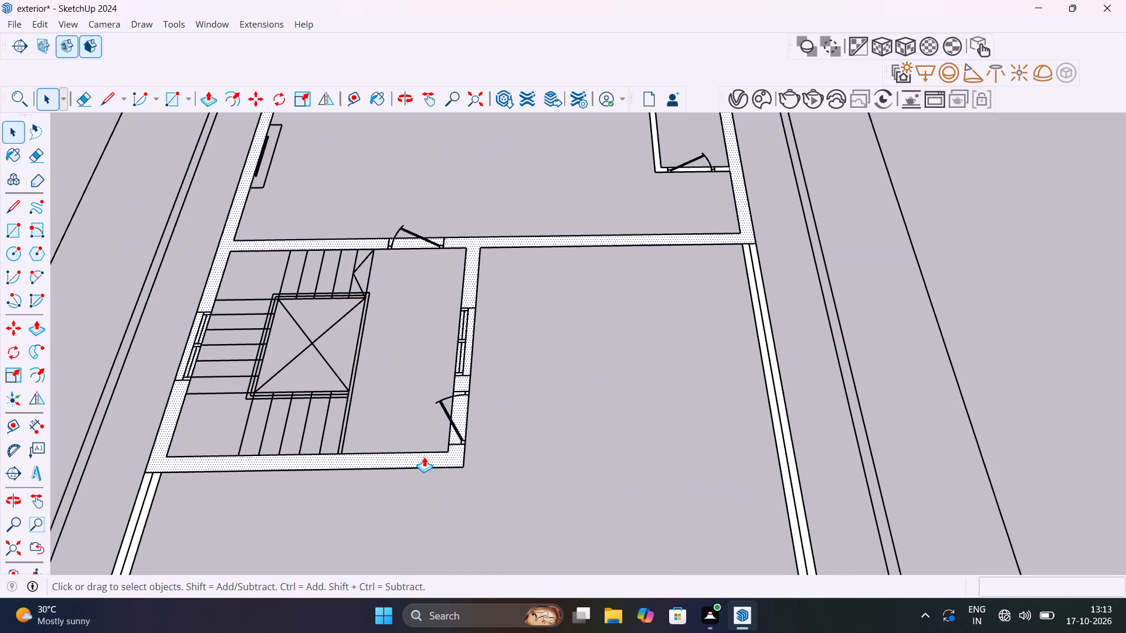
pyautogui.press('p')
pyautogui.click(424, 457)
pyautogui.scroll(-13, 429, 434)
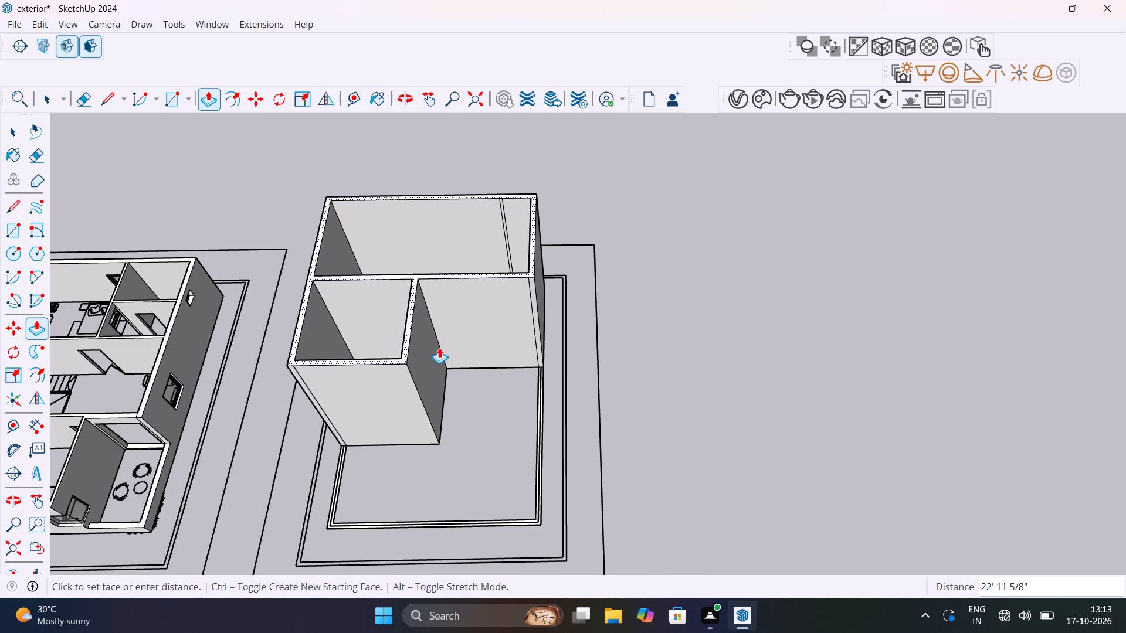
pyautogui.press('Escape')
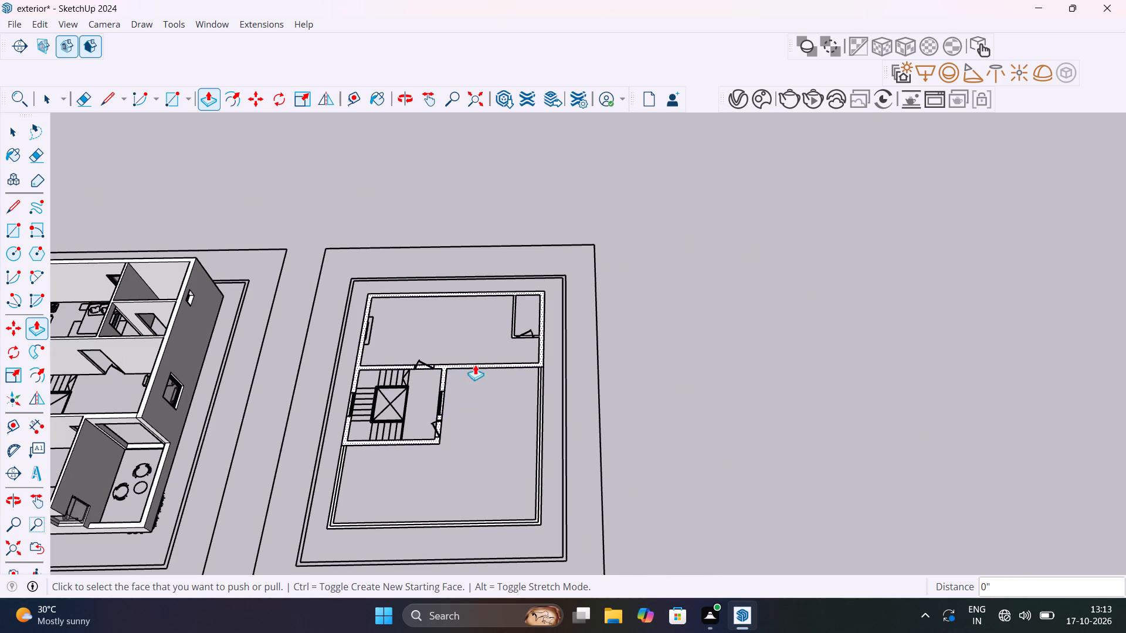
# Erase the dividing lines where the small corner room's two partition walls meet the outer walls.
pyautogui.scroll(4, 513, 331)
pyautogui.scroll(14, 517, 280)
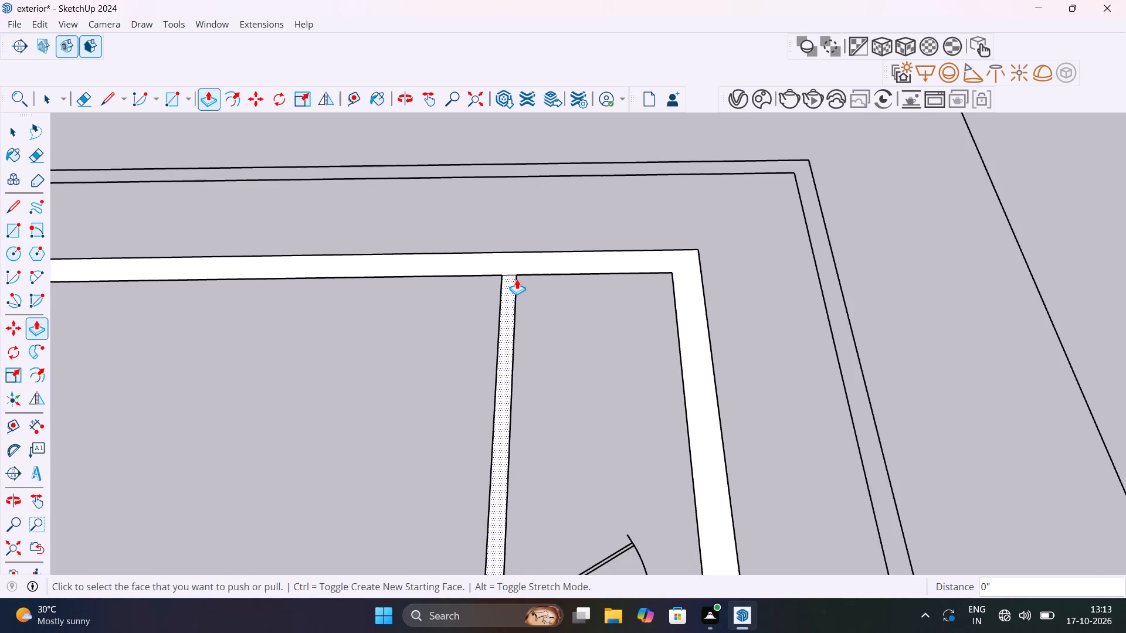
pyautogui.scroll(-3, 517, 279)
pyautogui.press('e')
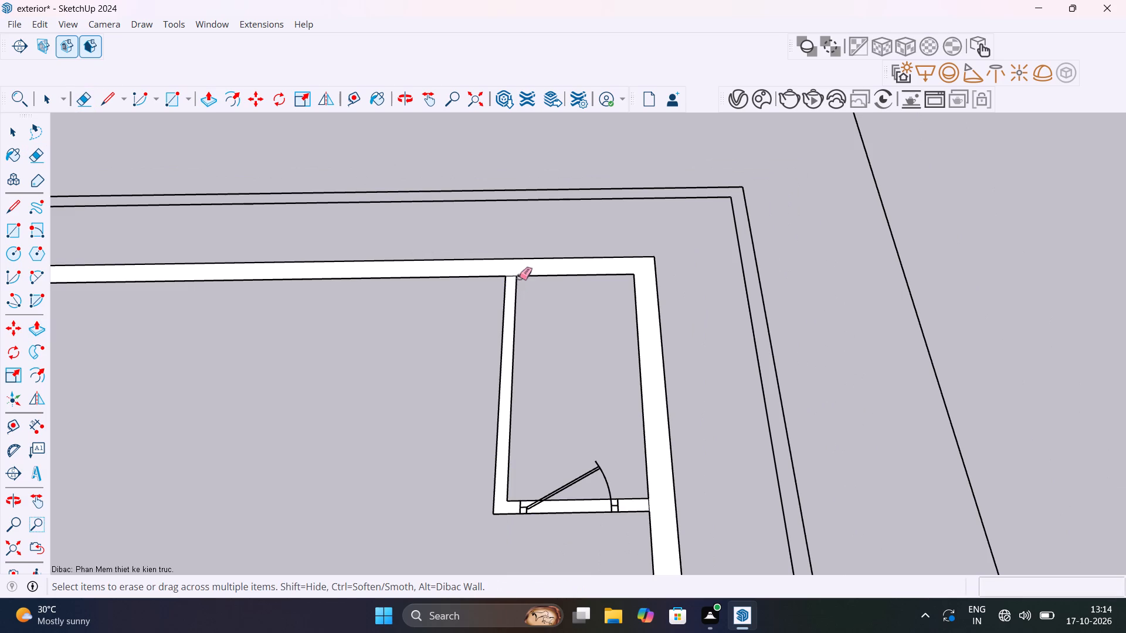
pyautogui.click(513, 277)
pyautogui.moveTo(654, 506); pyautogui.dragTo(648, 505)
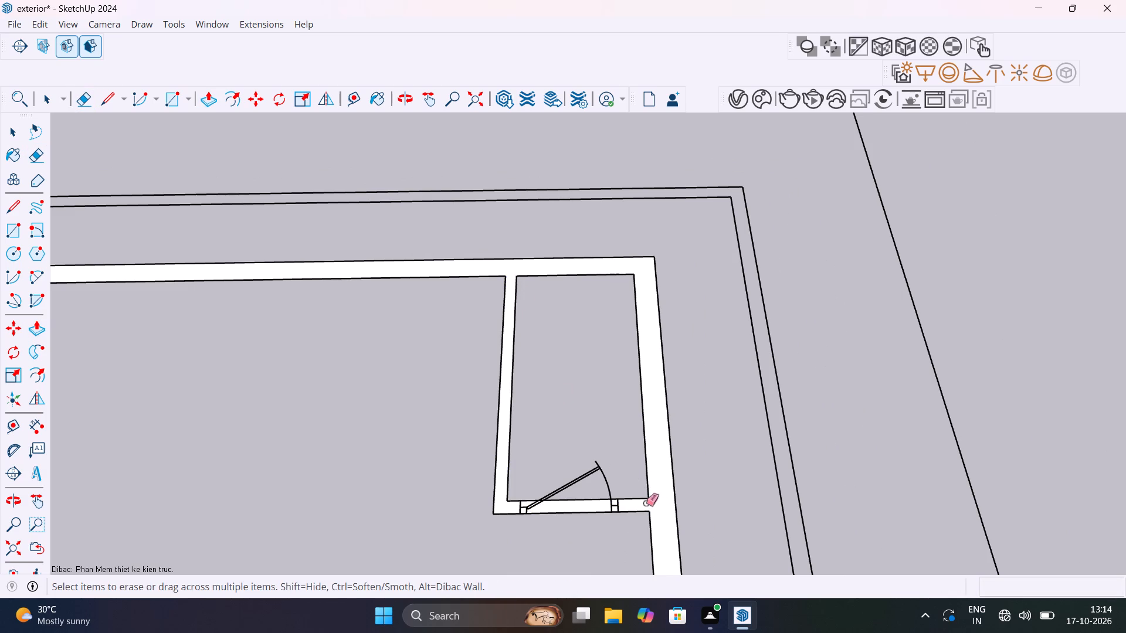
# Push/Pull the connected wall face around the large rear room, small corner room and staircase room up 9'.
pyautogui.scroll(-12, 647, 499)
pyautogui.moveTo(626, 530); pyautogui.dragTo(630, 387, button='middle')
pyautogui.scroll(-3, 614, 423)
pyautogui.moveTo(608, 441); pyautogui.dragTo(590, 485, button='middle')
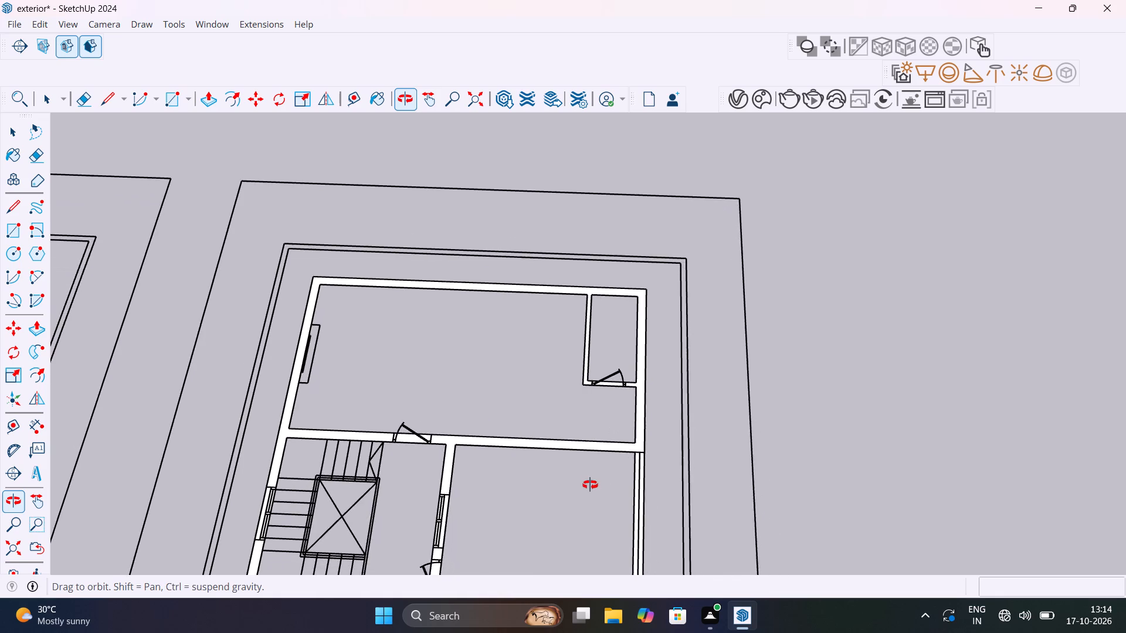
pyautogui.moveTo(590, 485); pyautogui.dragTo(592, 411, button='middle')
pyautogui.press('space')
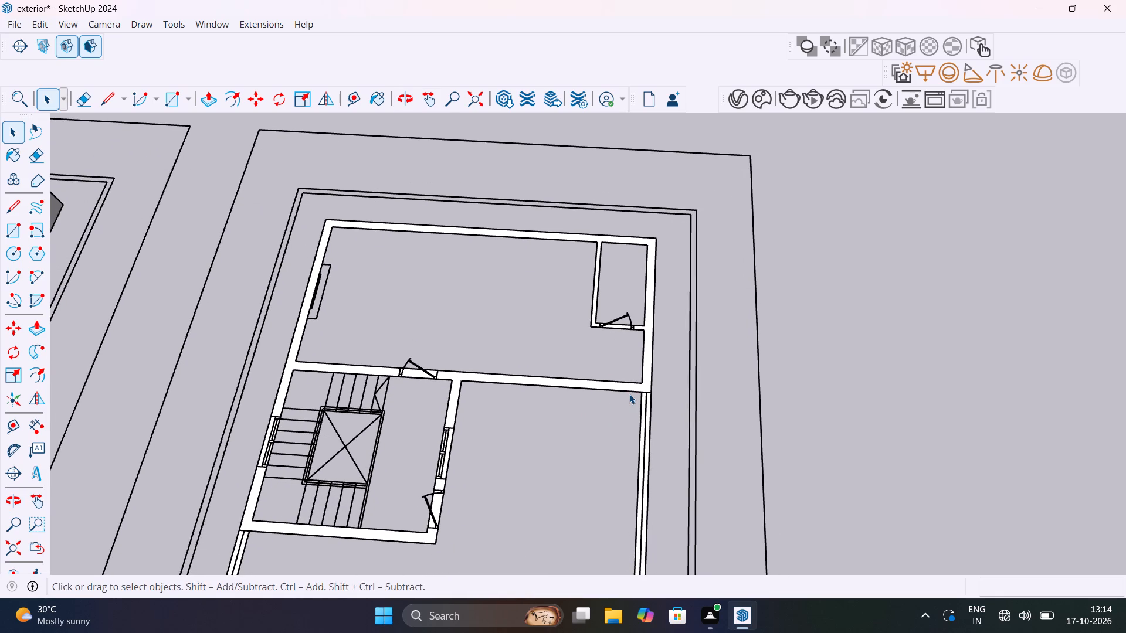
pyautogui.write('p')
pyautogui.click(643, 381)
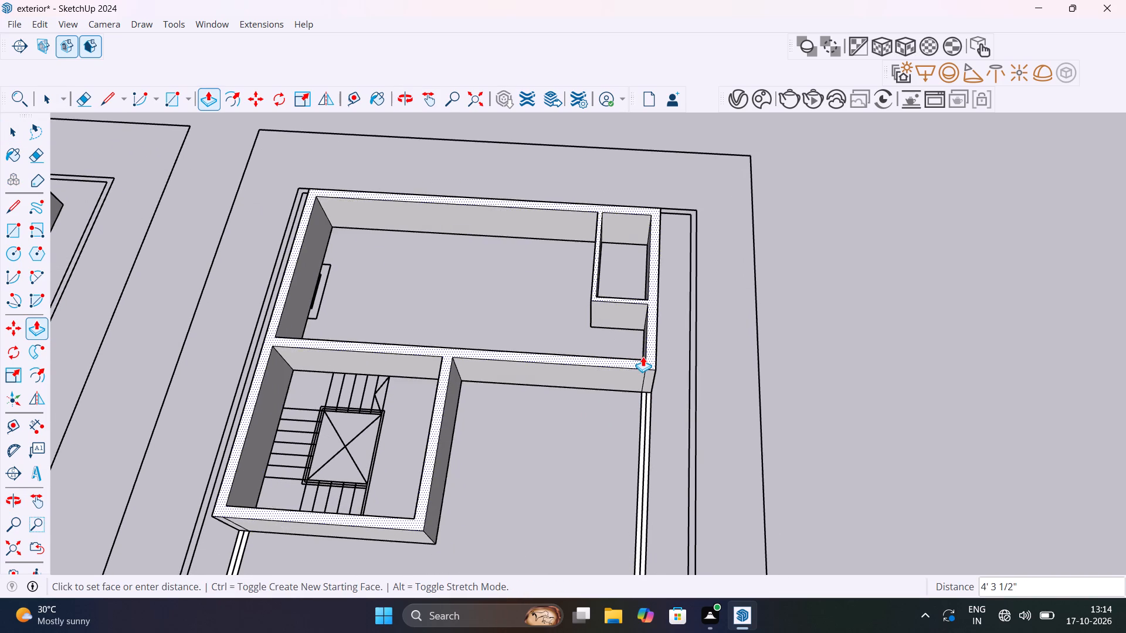
pyautogui.scroll(-6, 643, 356)
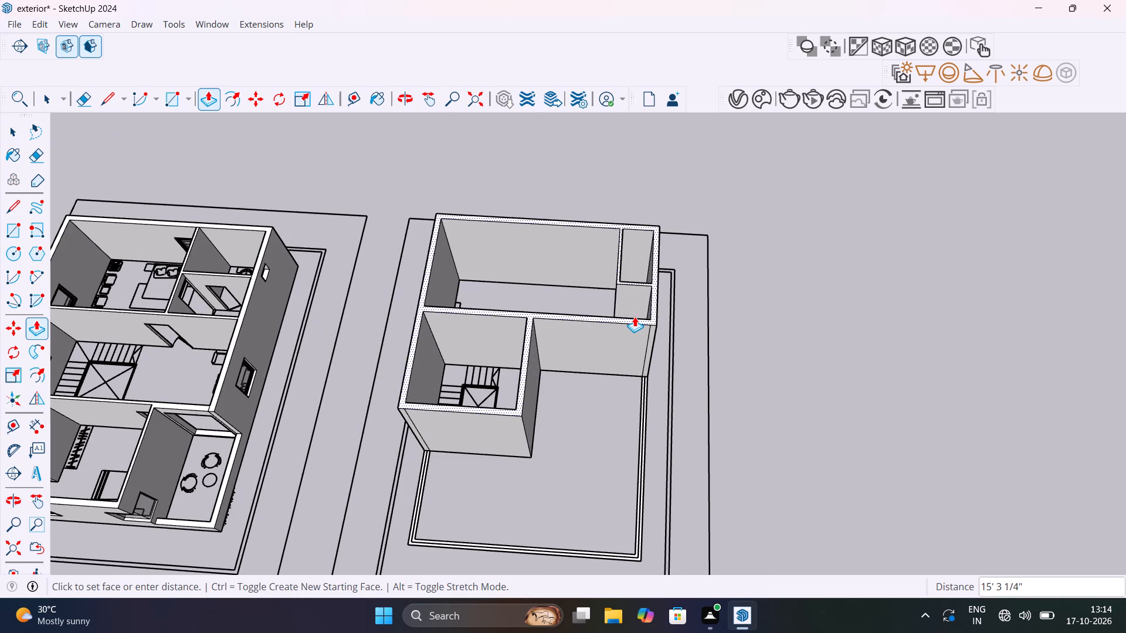
pyautogui.write("10'")
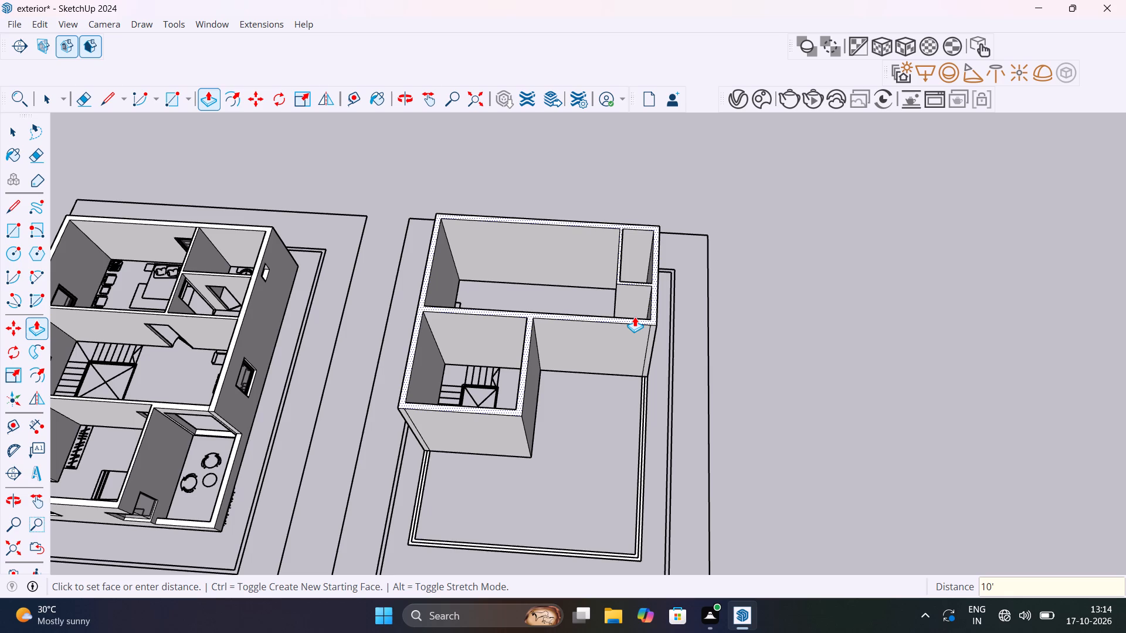
pyautogui.press('BackSpace')
pyautogui.press('BackSpace')
pyautogui.press('BackSpace')
pyautogui.write("9'")
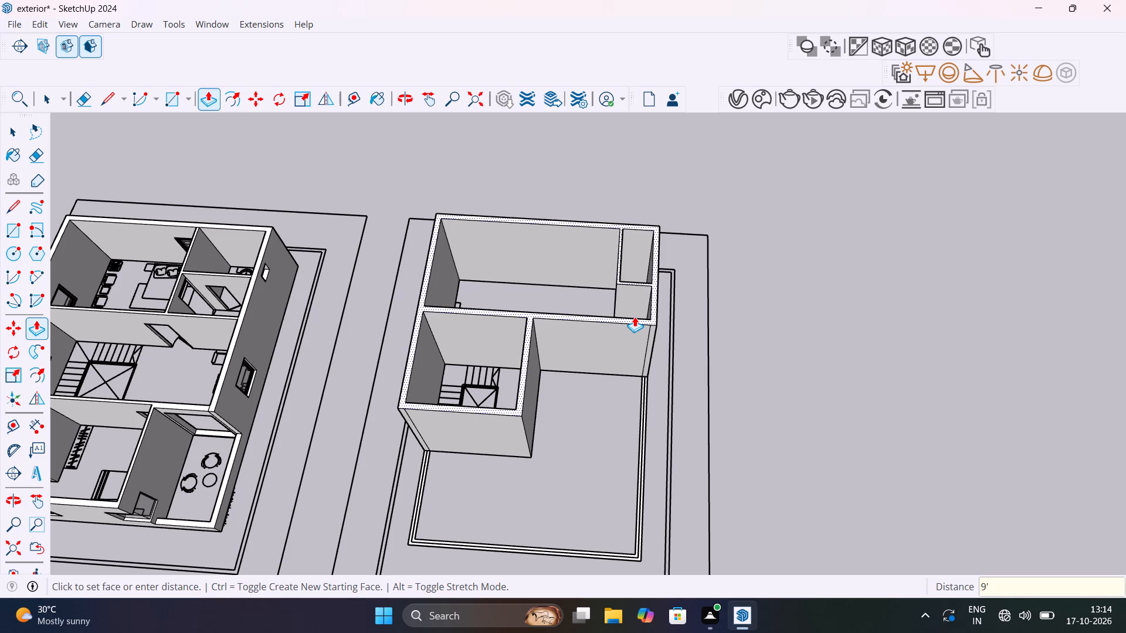